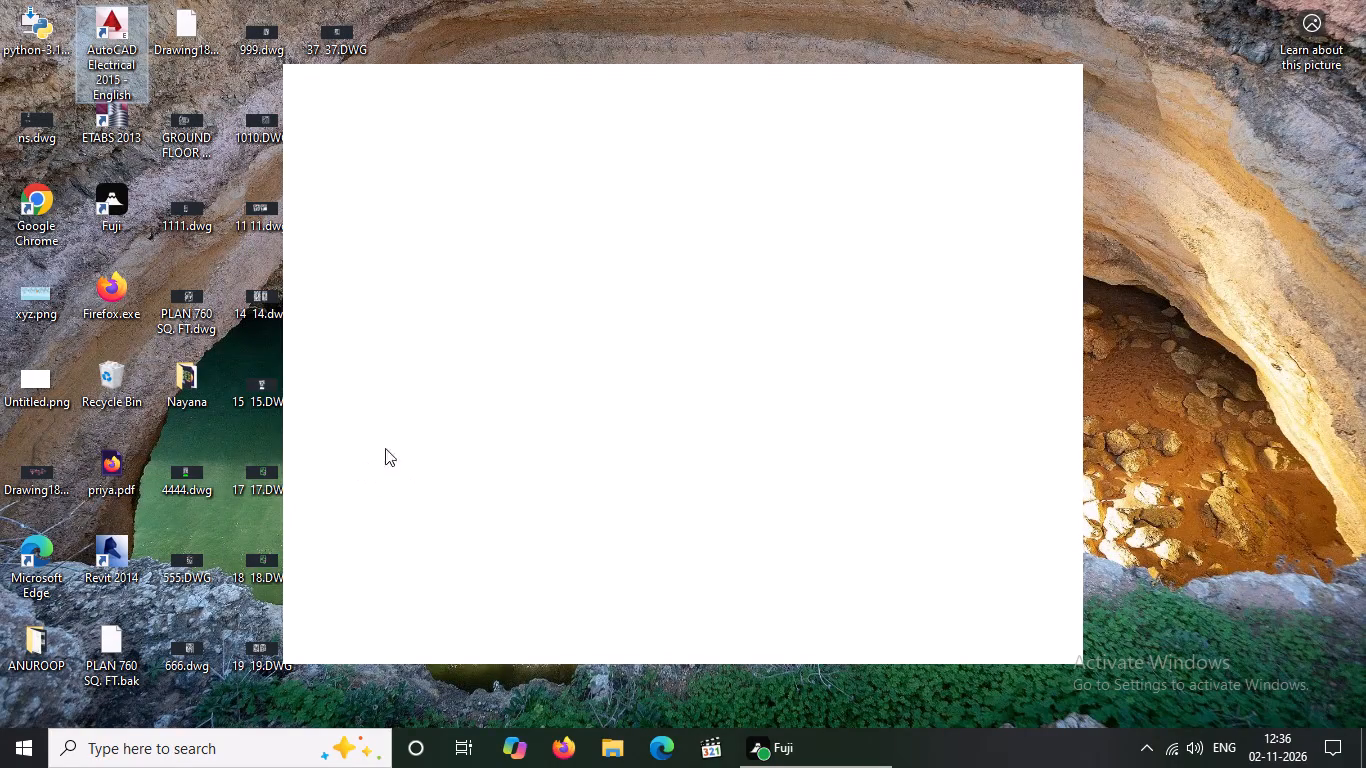
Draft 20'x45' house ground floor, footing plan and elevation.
Launch AutoCAD Electrical 2015 from the desktop.
double_click(106, 40)
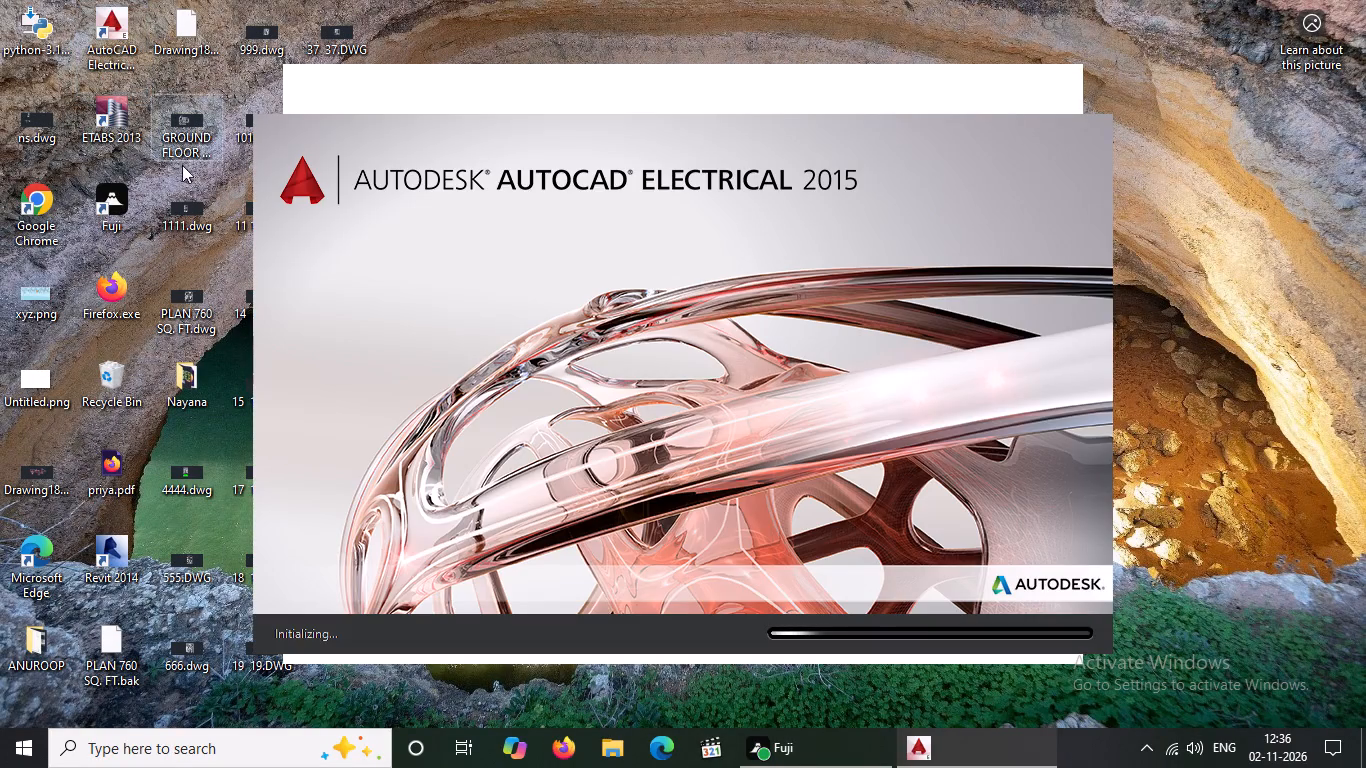
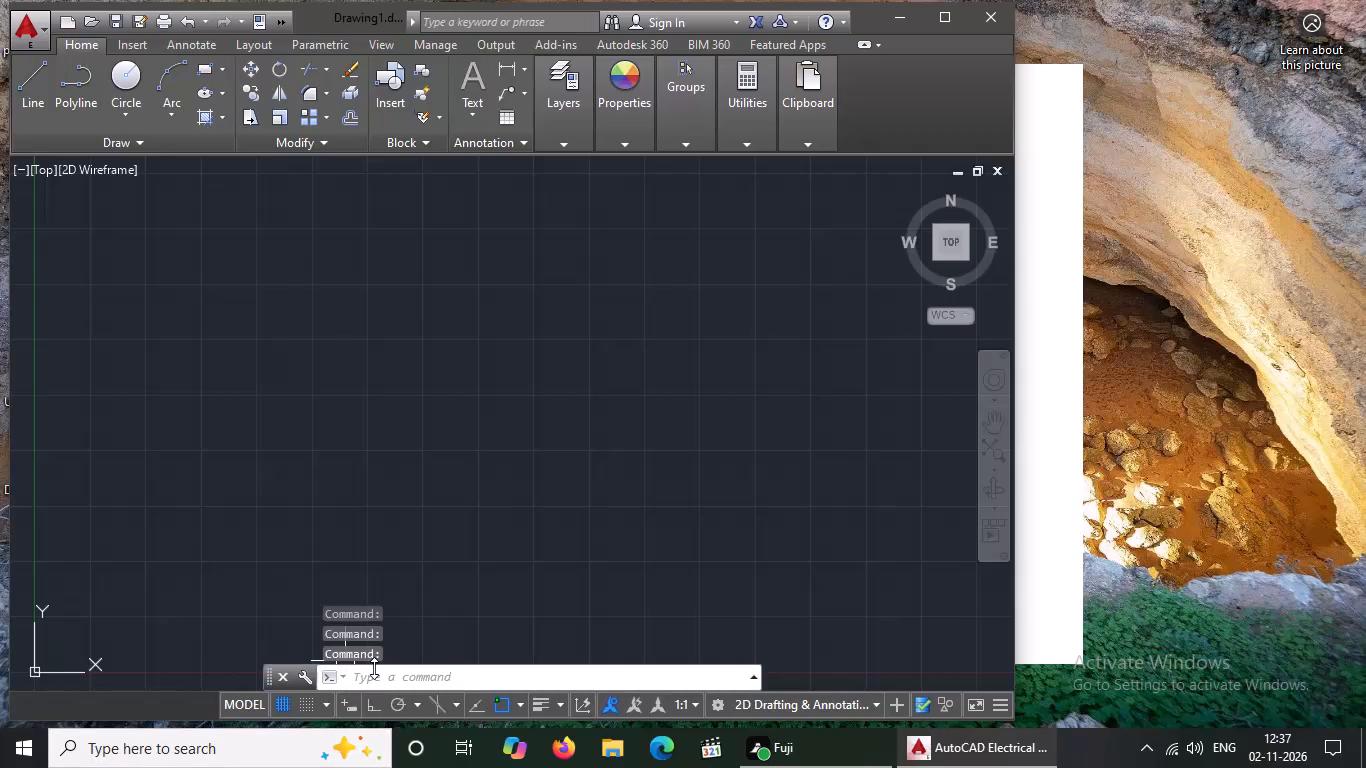
Turn on command history logging with LOGFILEON.
click(374, 668)
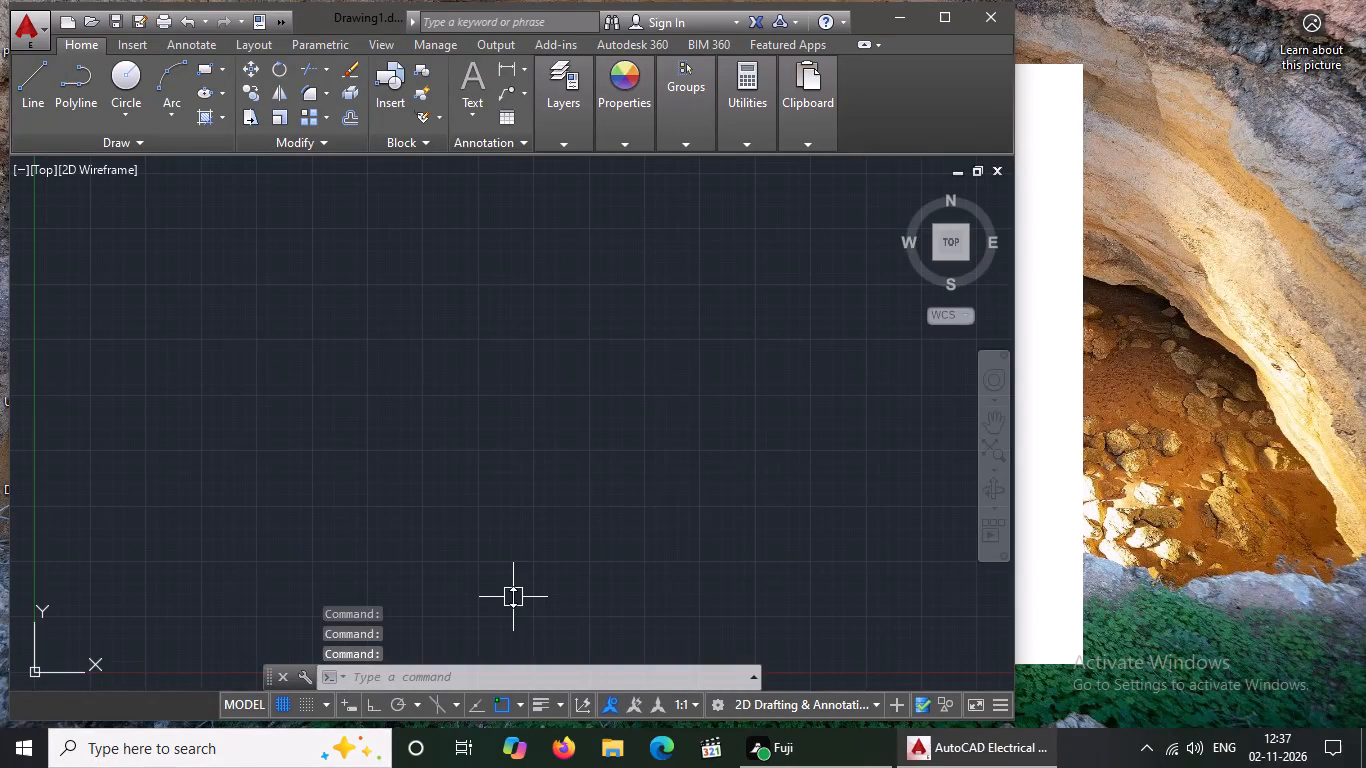
text(logfileon)
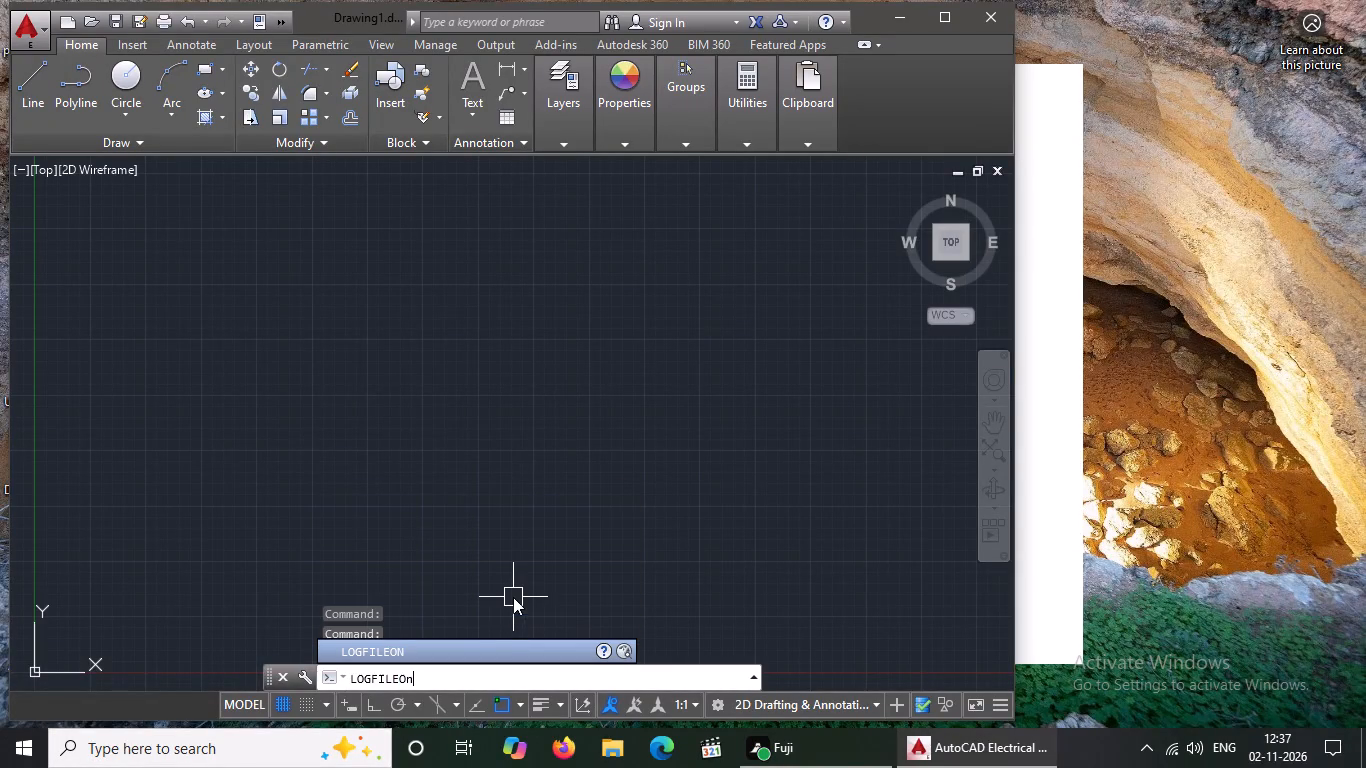
click(428, 651)
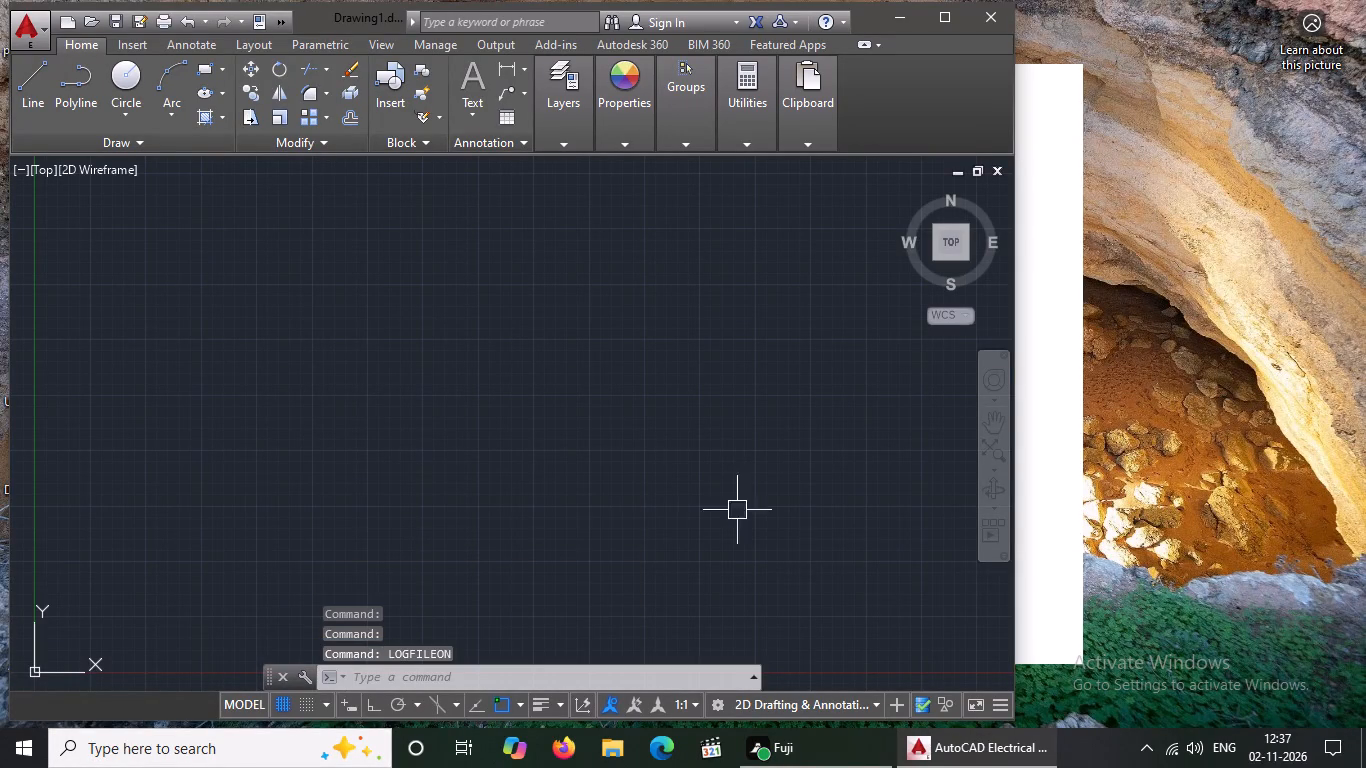
Maximize the application window and switch the UCS icon off with UCSICON.
click(933, 11)
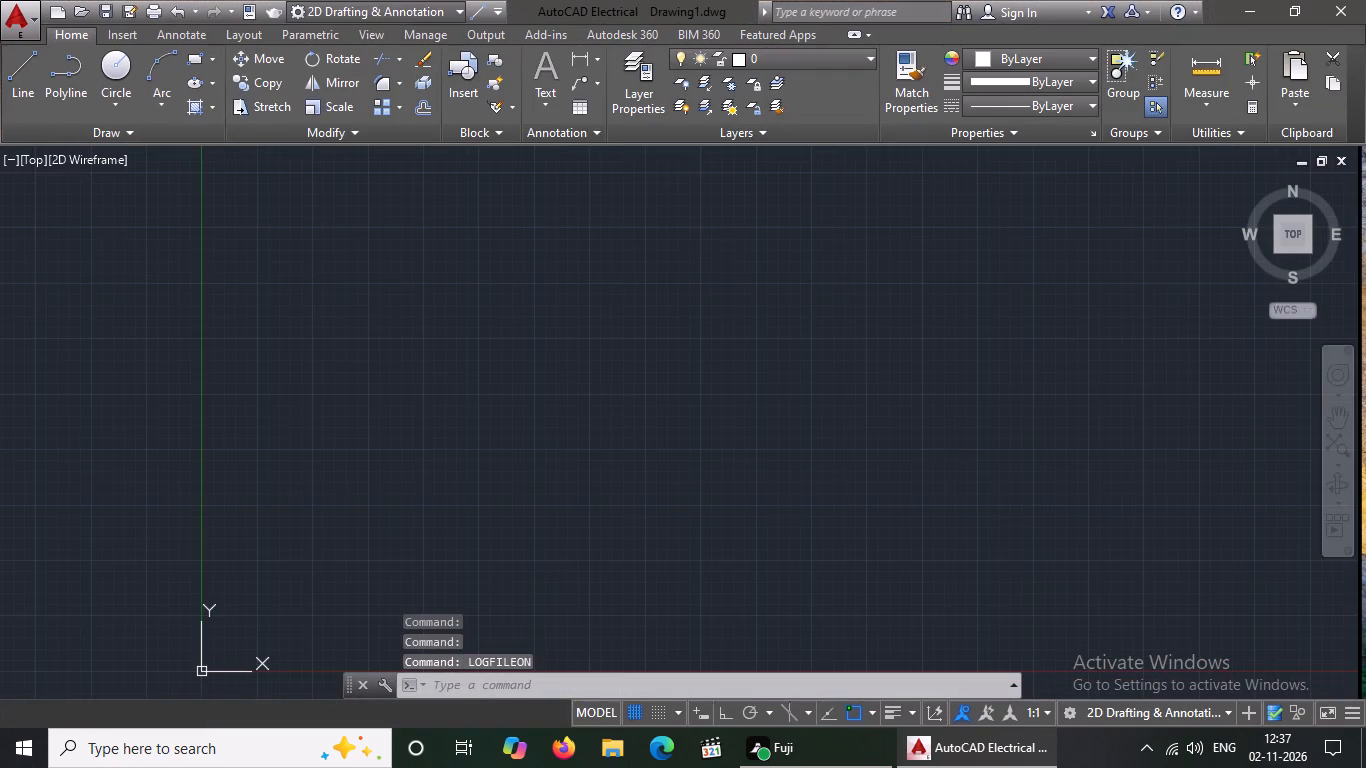
click(465, 692)
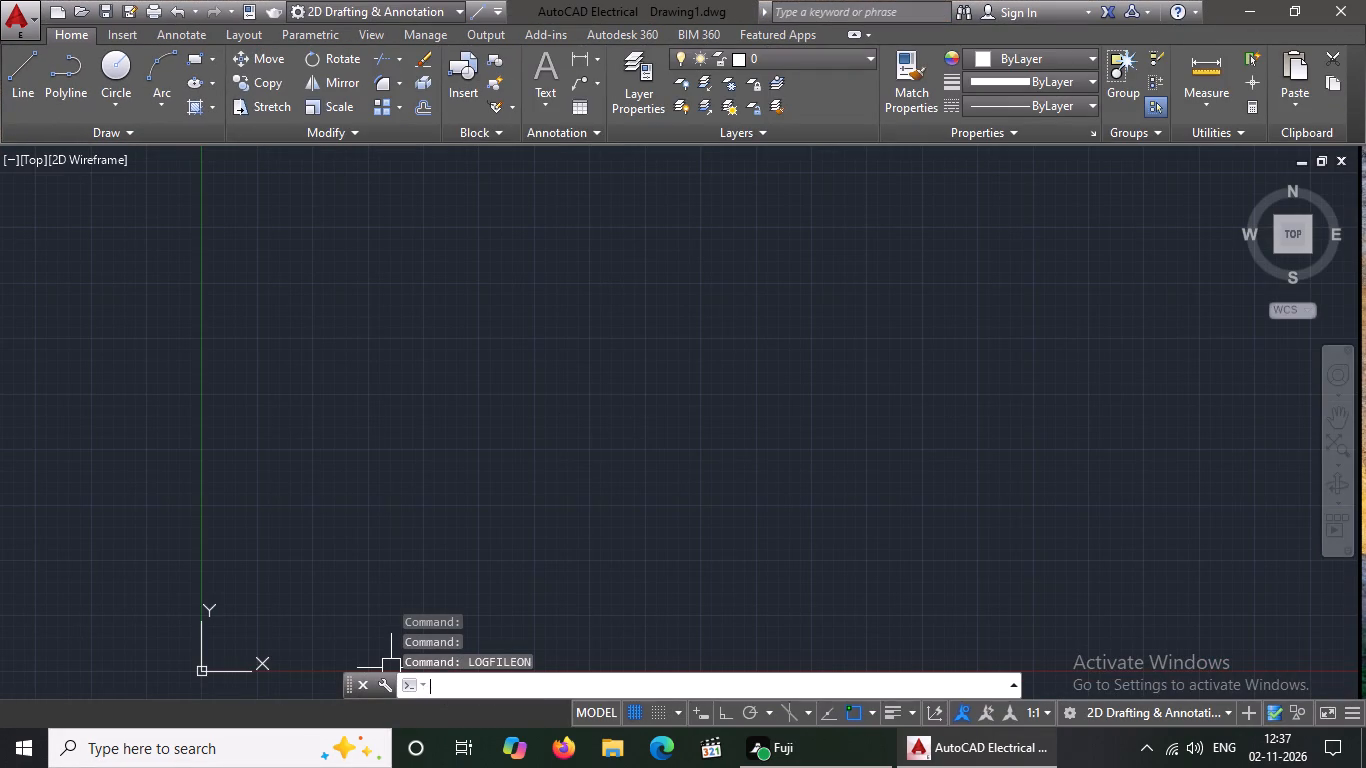
text(uc)
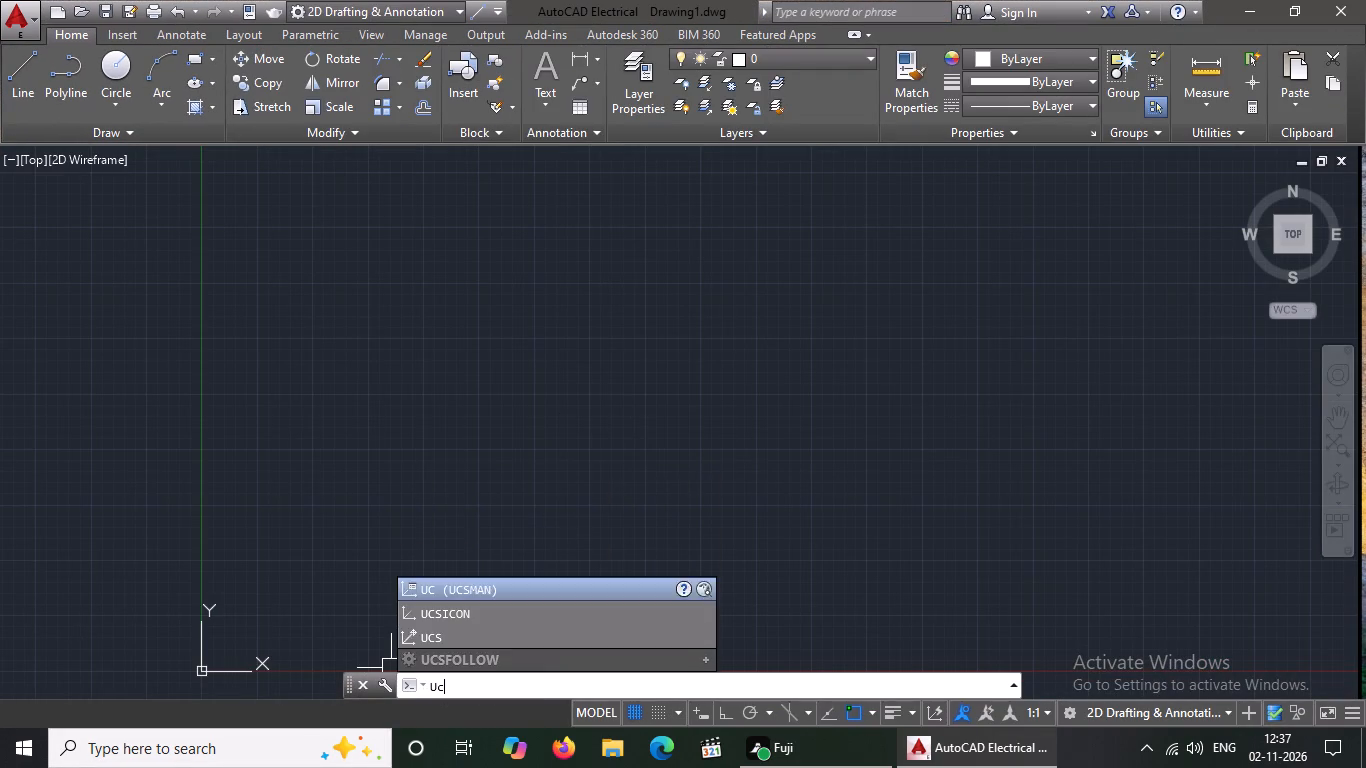
click(462, 614)
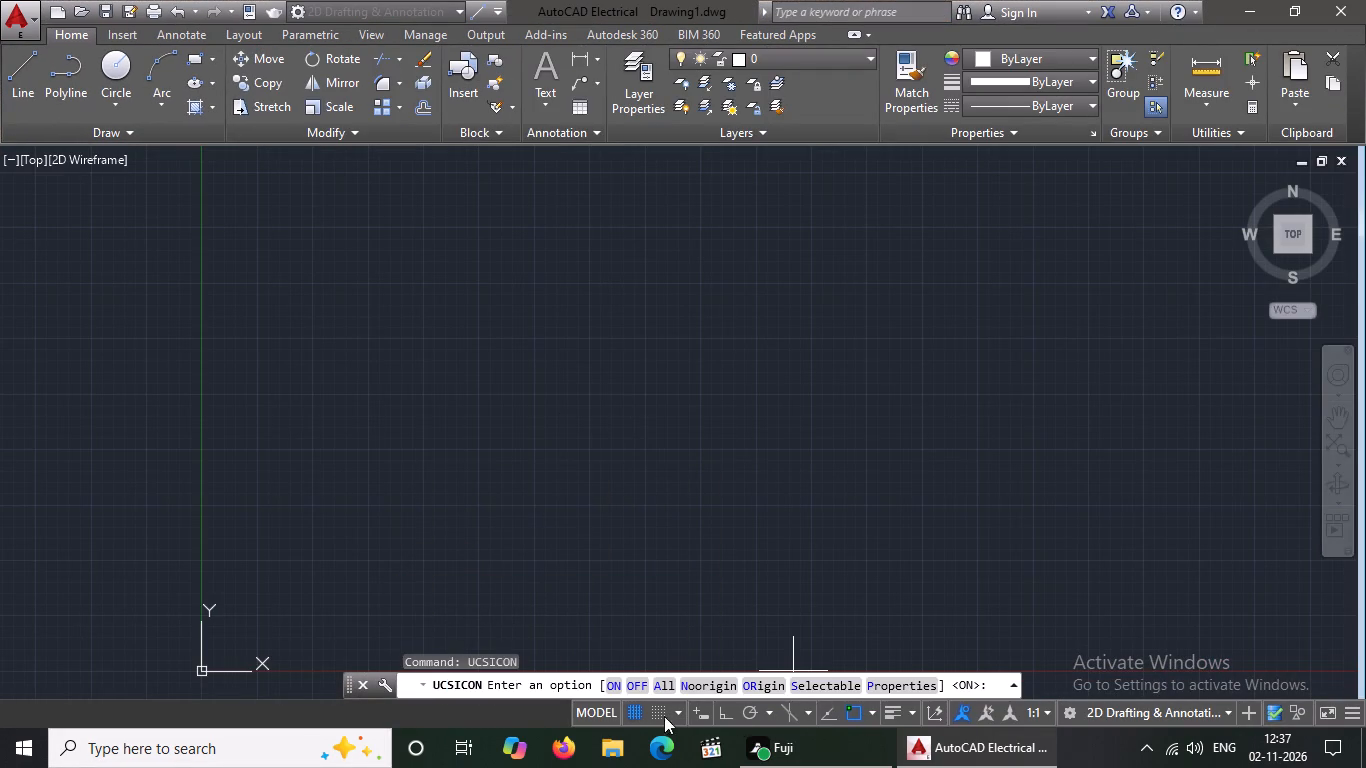
click(639, 685)
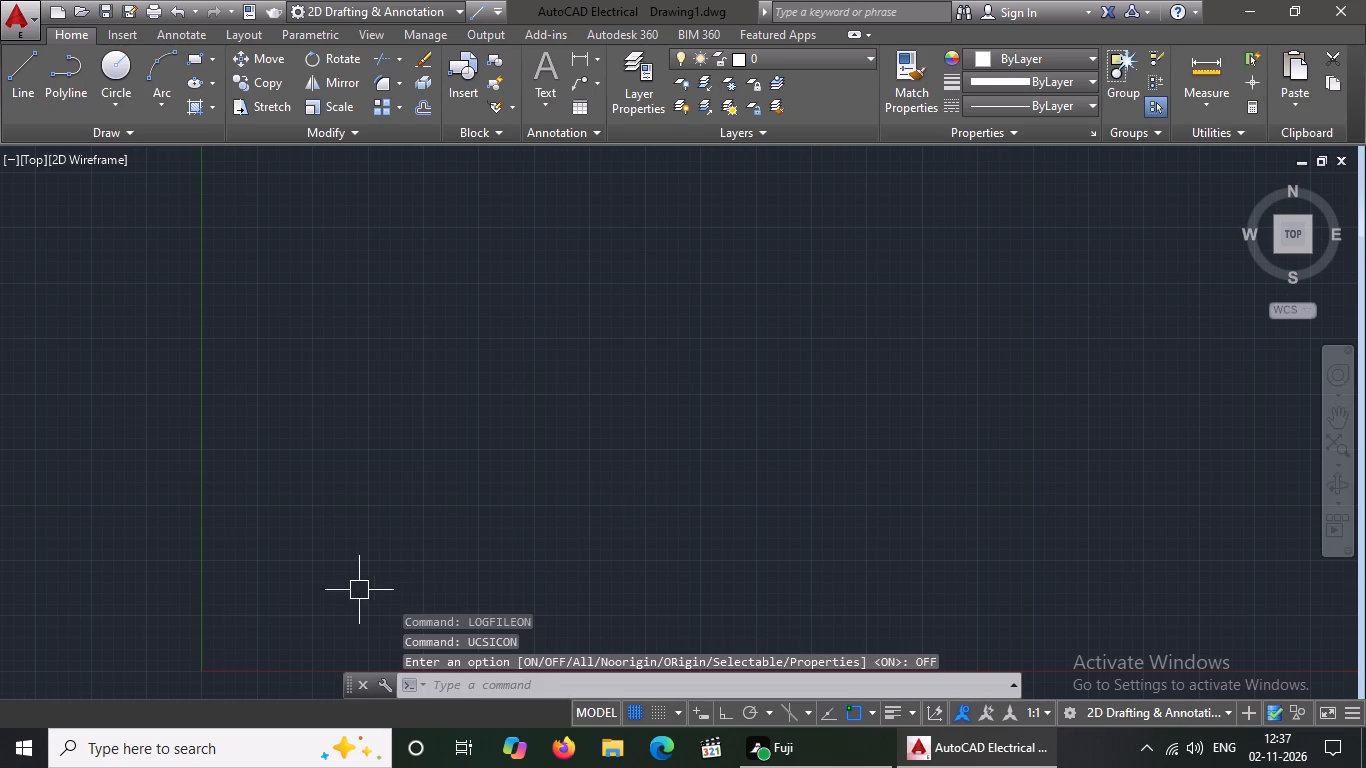
Turn the grid display off and Ortho mode on.
click(637, 714)
click(731, 714)
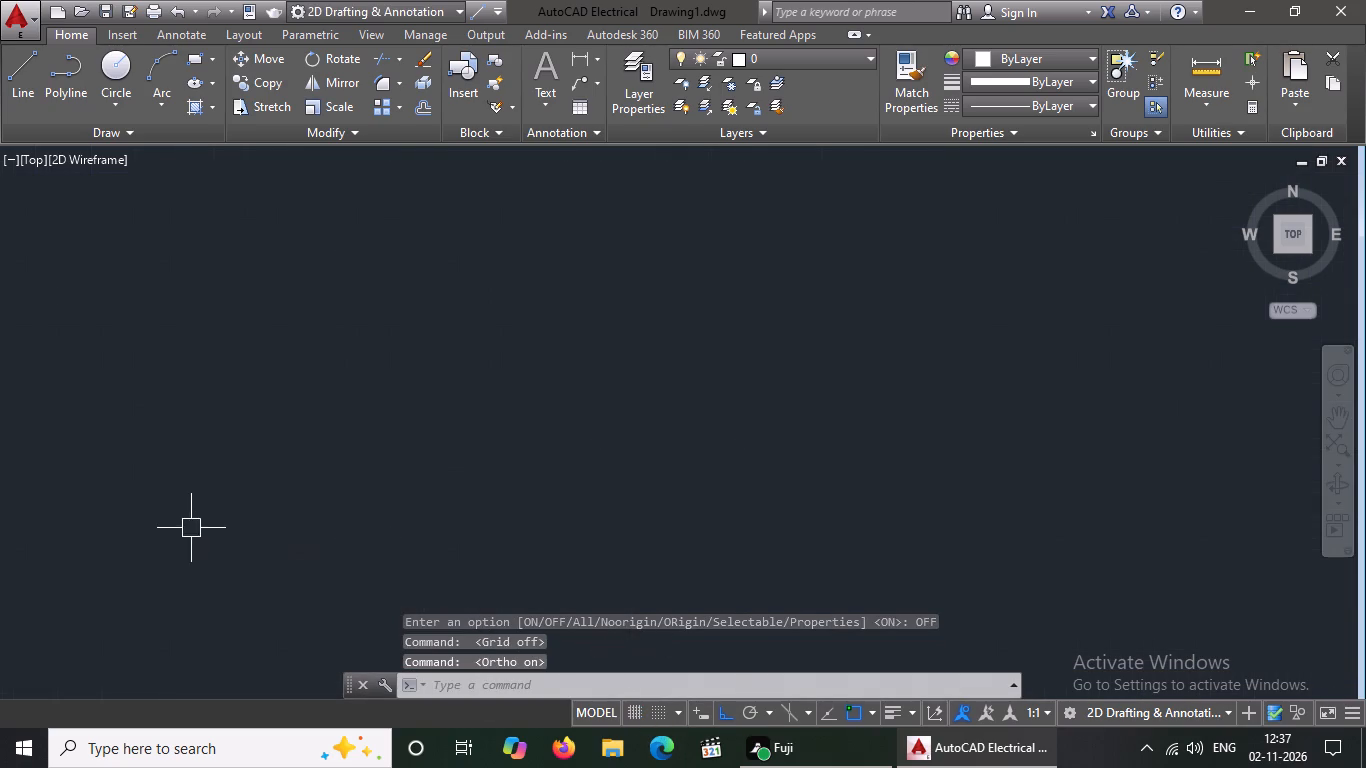
scroll(206, 509, down, 4)
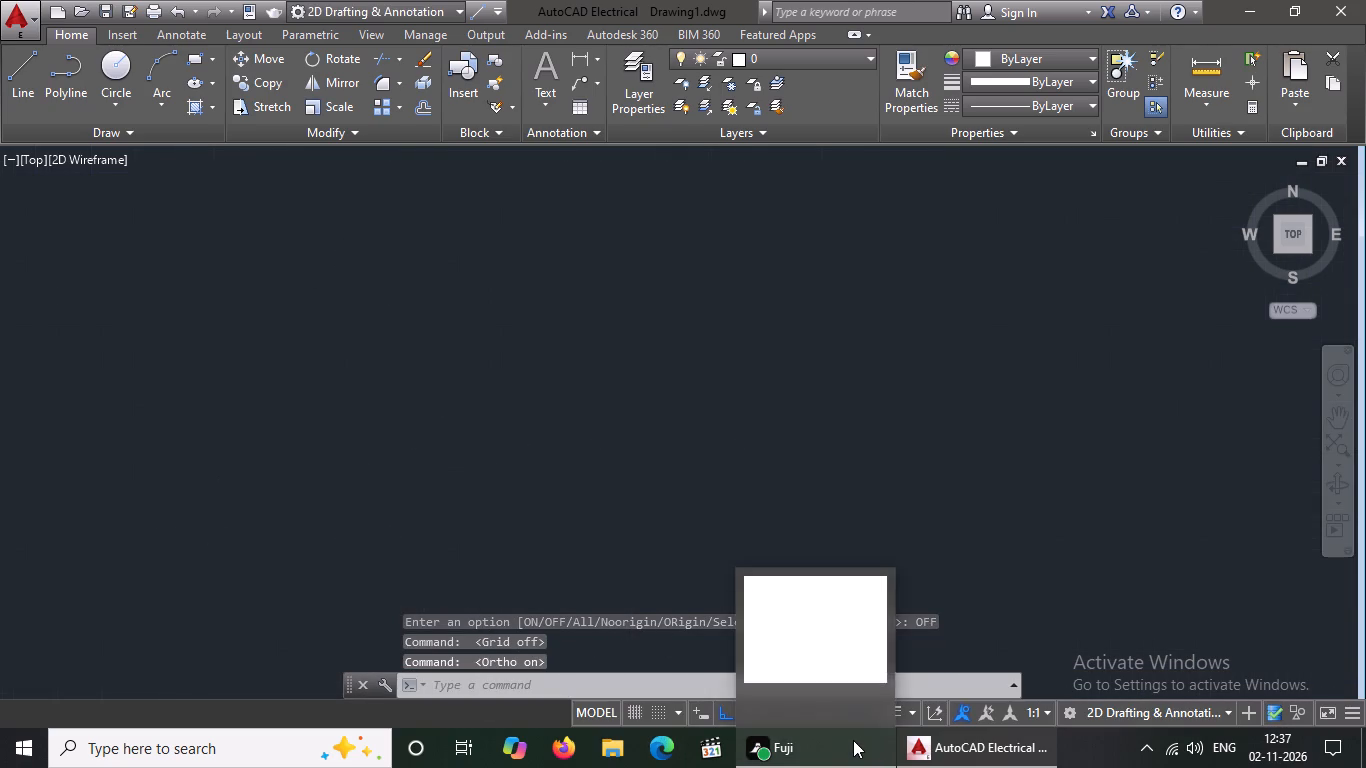
Turn on Night light in the Windows quick settings and return to the drawing.
key(super+a)
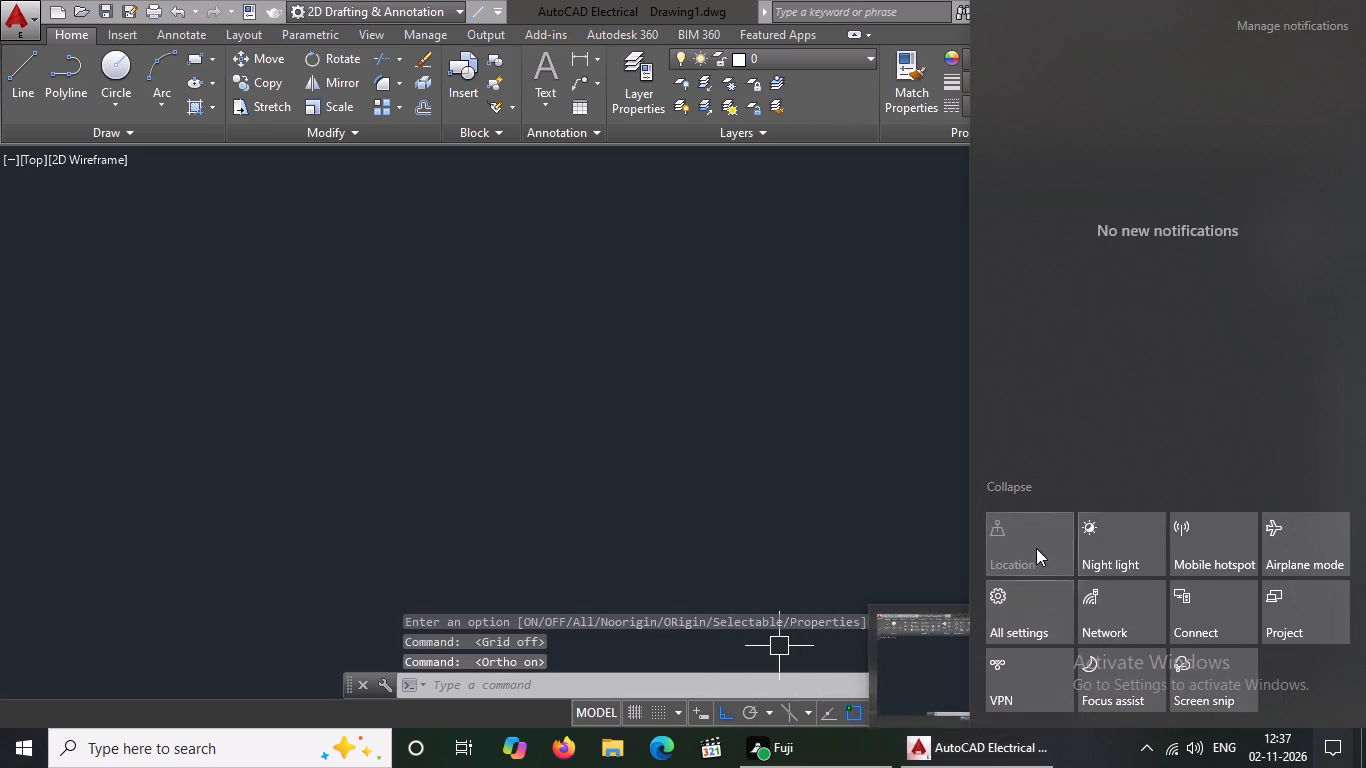
click(1110, 556)
scroll(595, 545, down, 2)
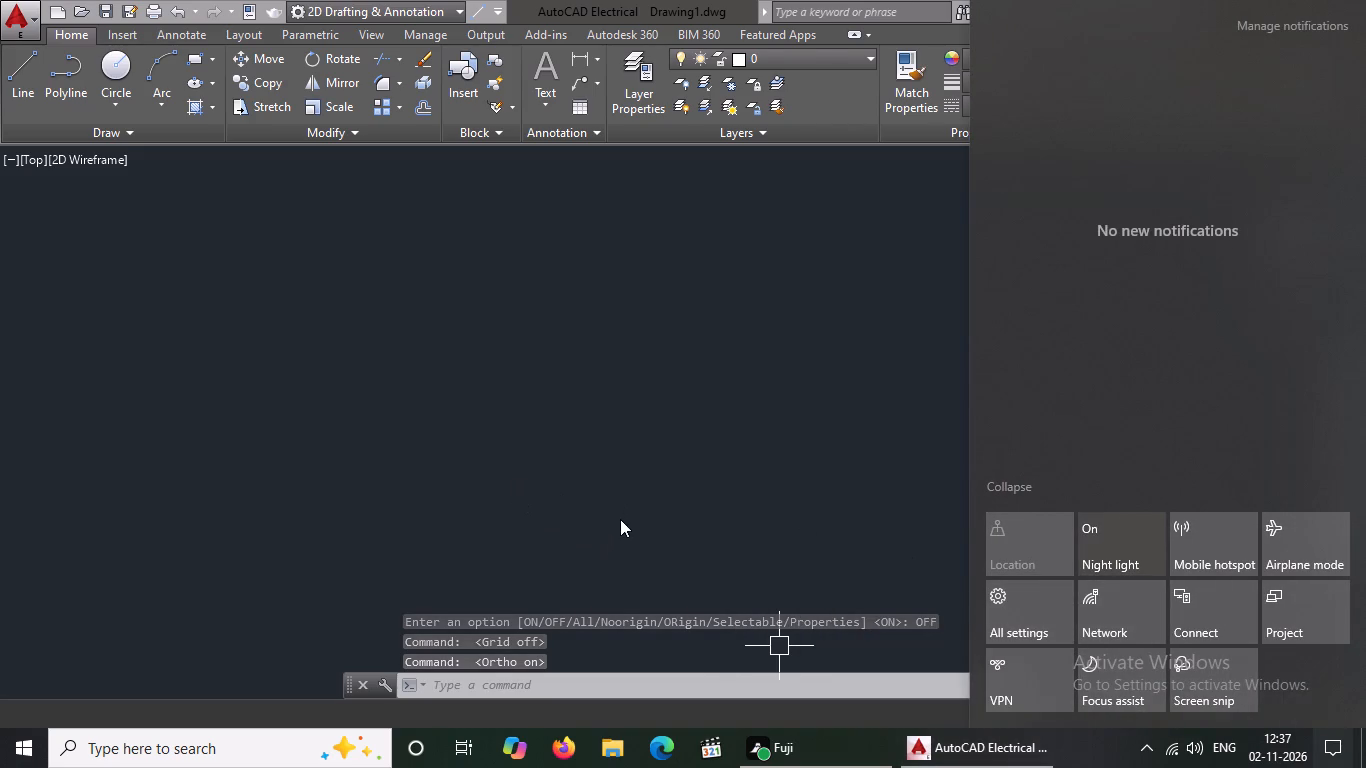
click(622, 508)
Configure the drawing units to Architectural length with 0'-0 1/2" precision, inches insertion scale, and Decimal Degrees angles with precision 0.
scroll(449, 586, down, 3)
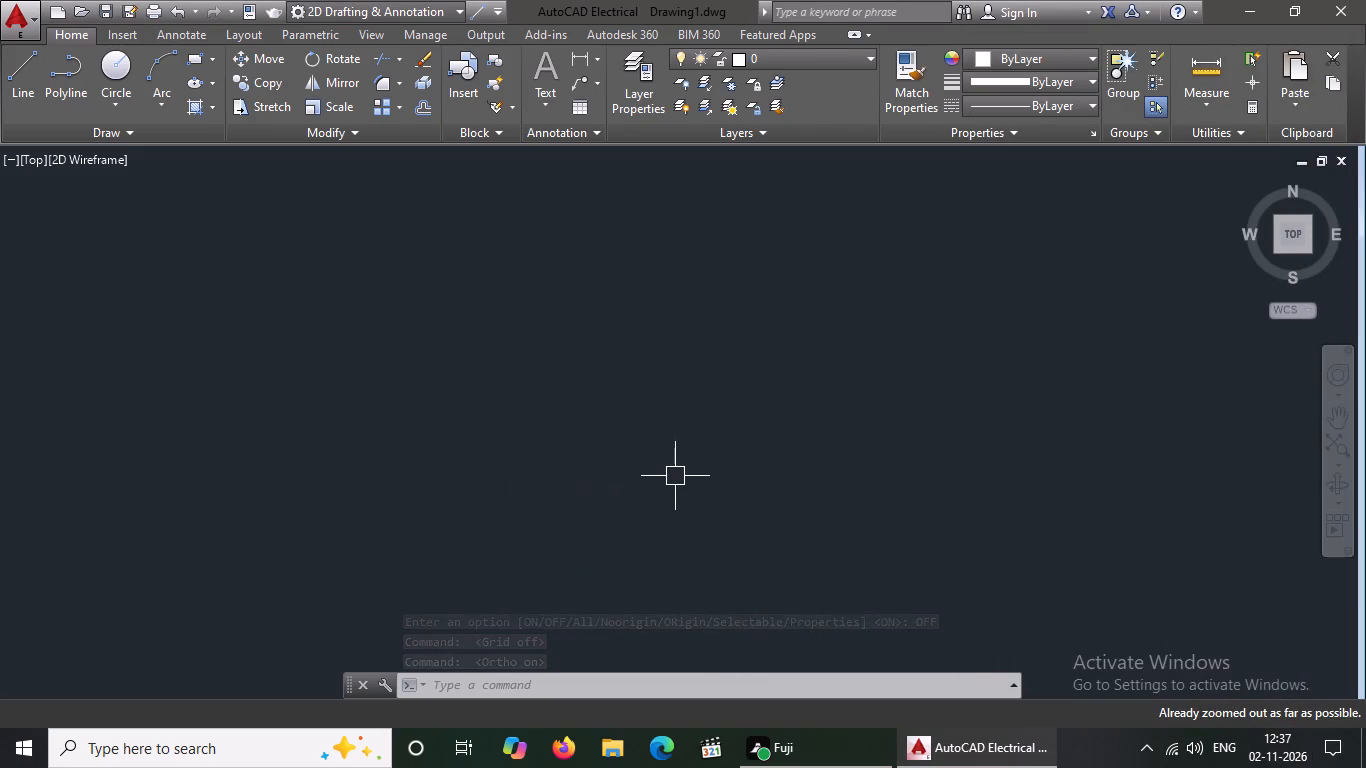
text(un)
key(space)
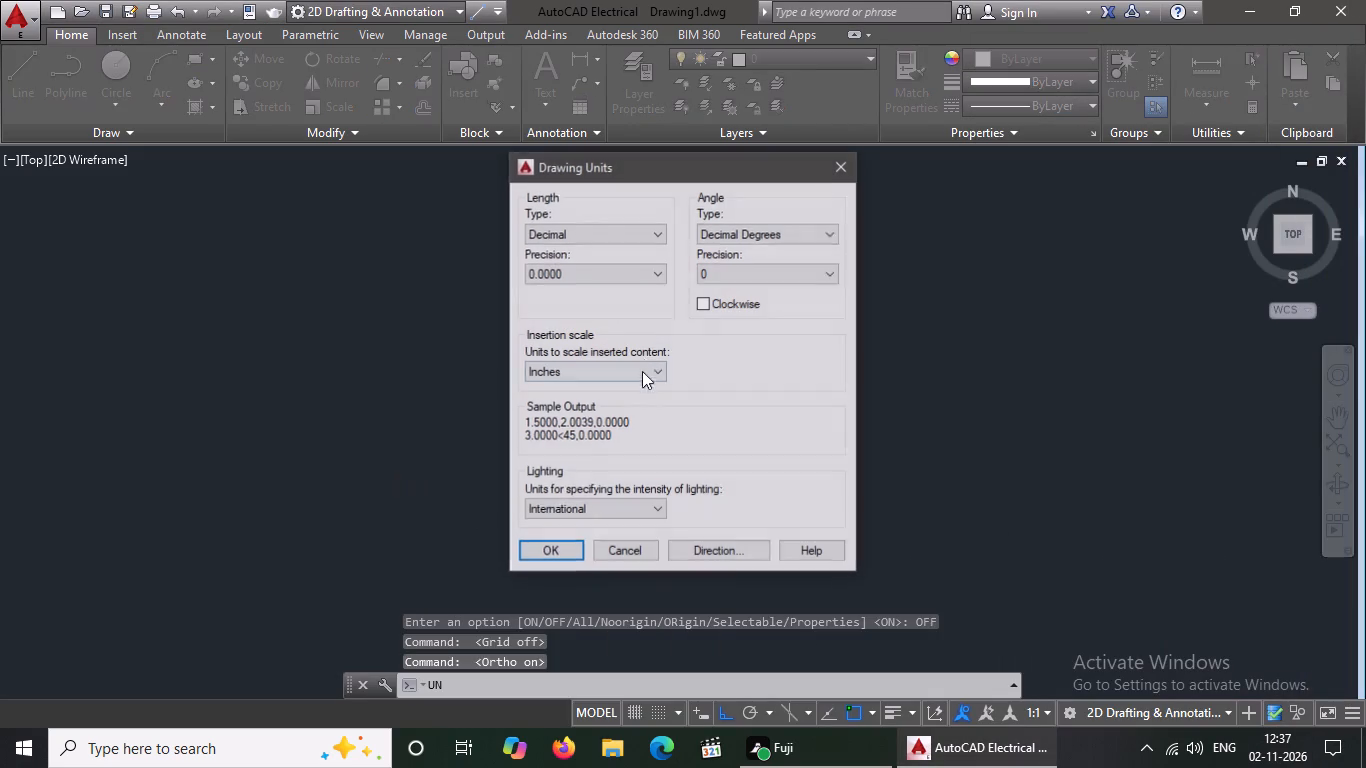
click(620, 234)
click(577, 254)
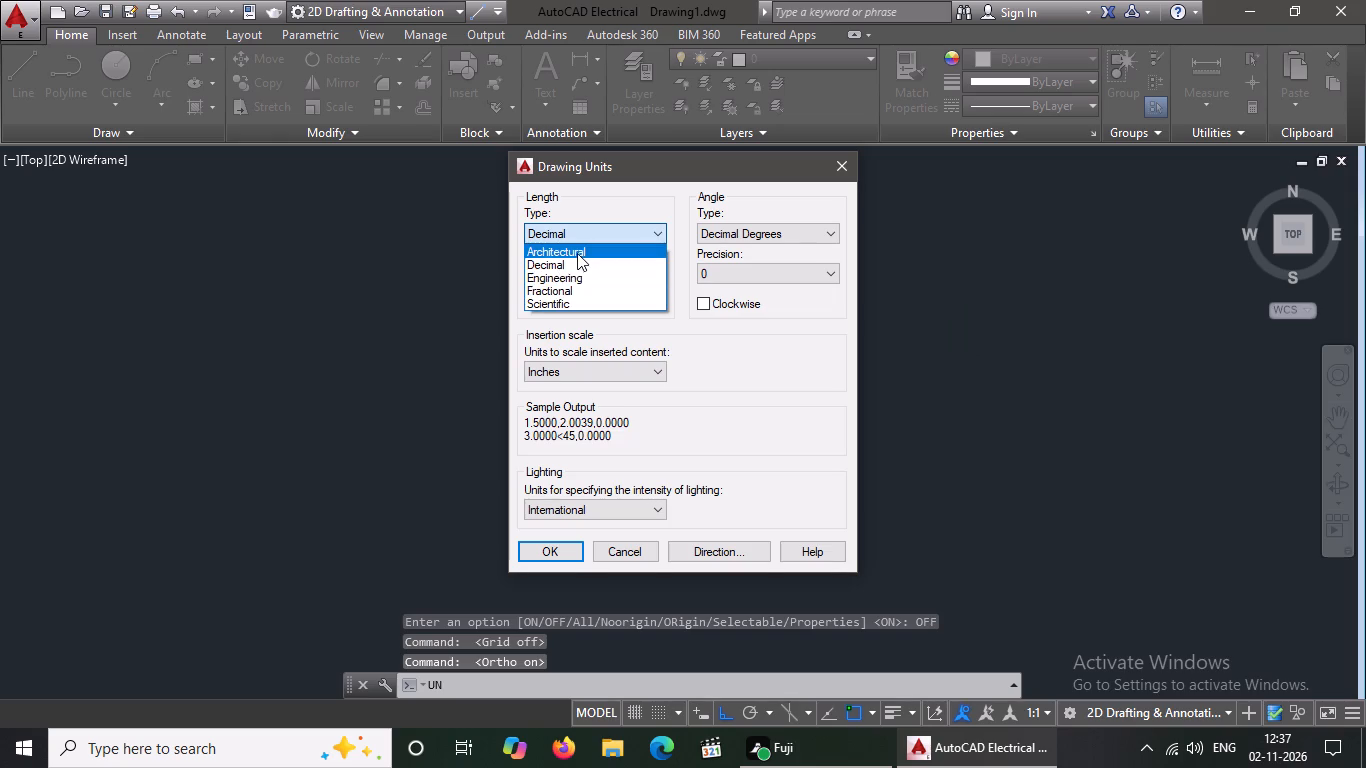
click(576, 270)
click(568, 301)
key(space)
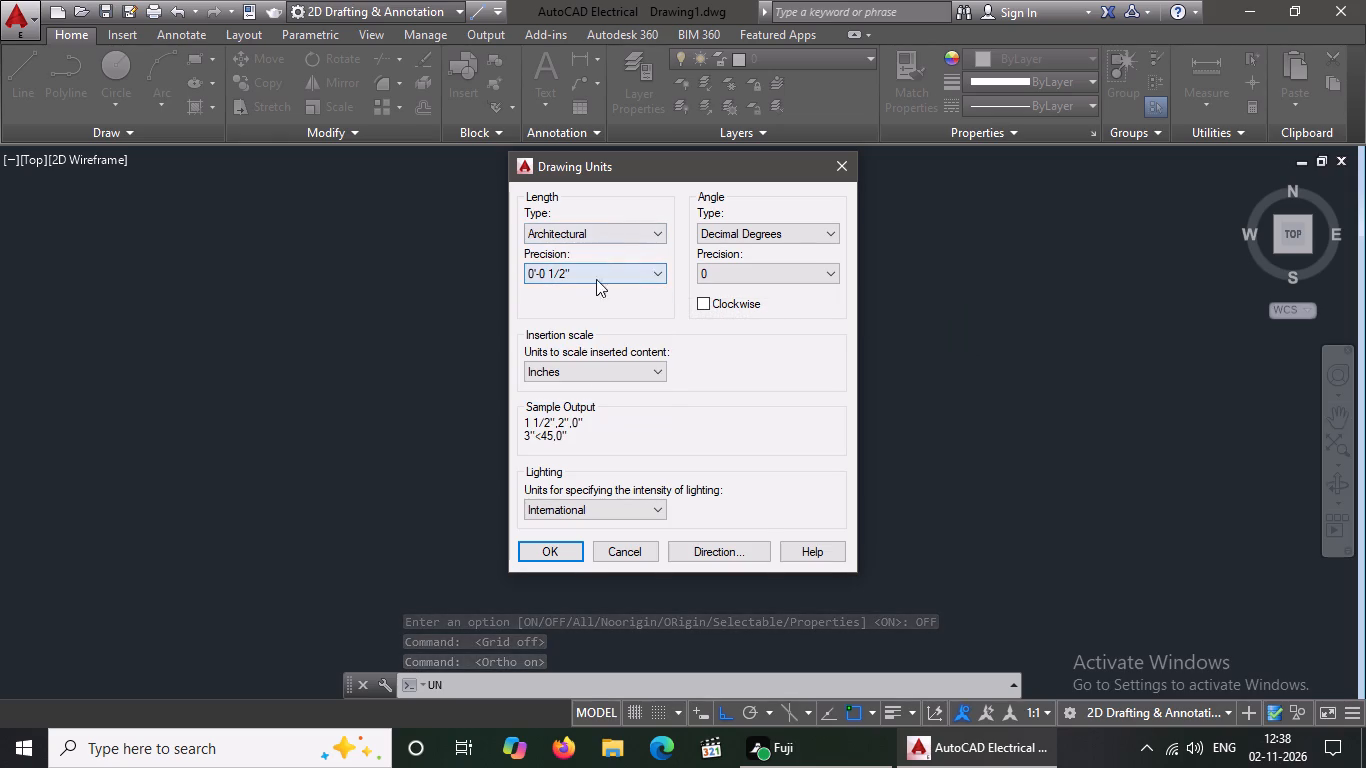
click(594, 367)
click(584, 397)
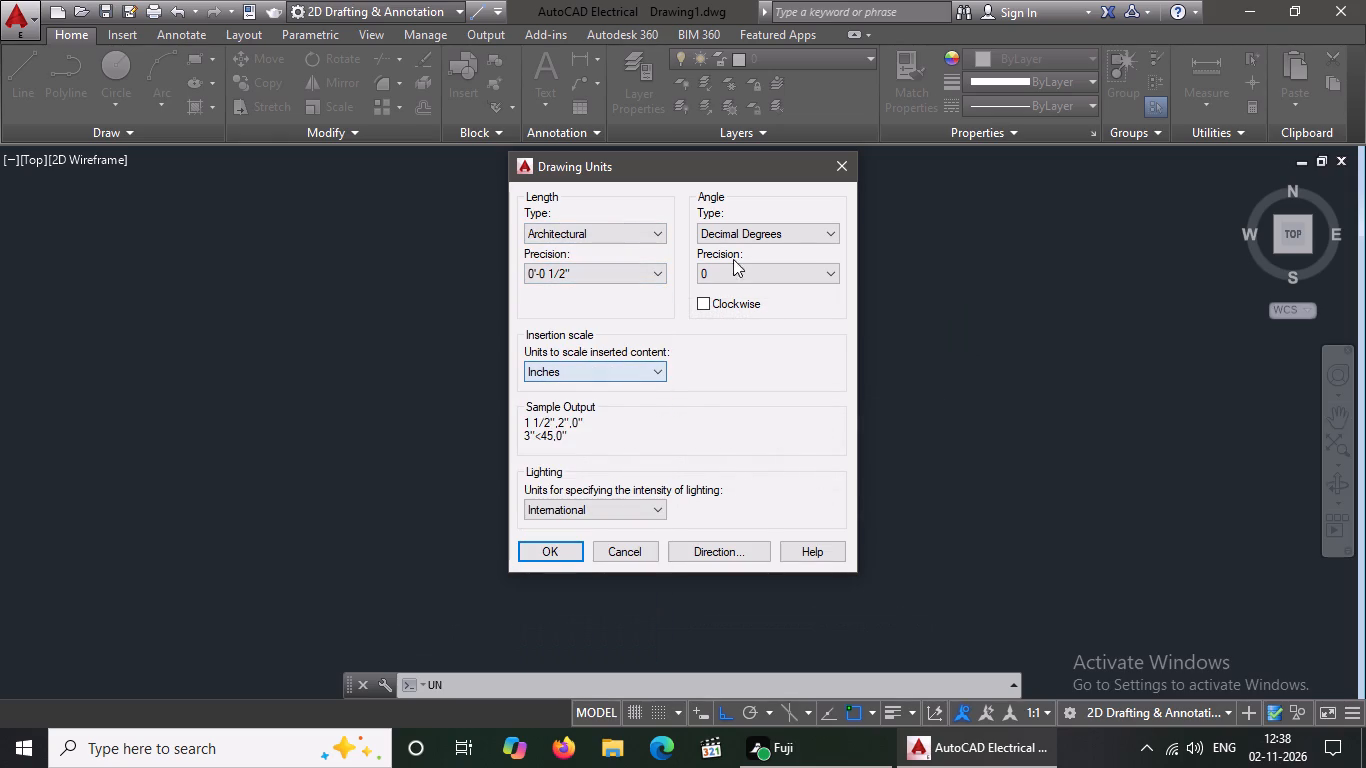
click(755, 229)
click(748, 251)
click(743, 277)
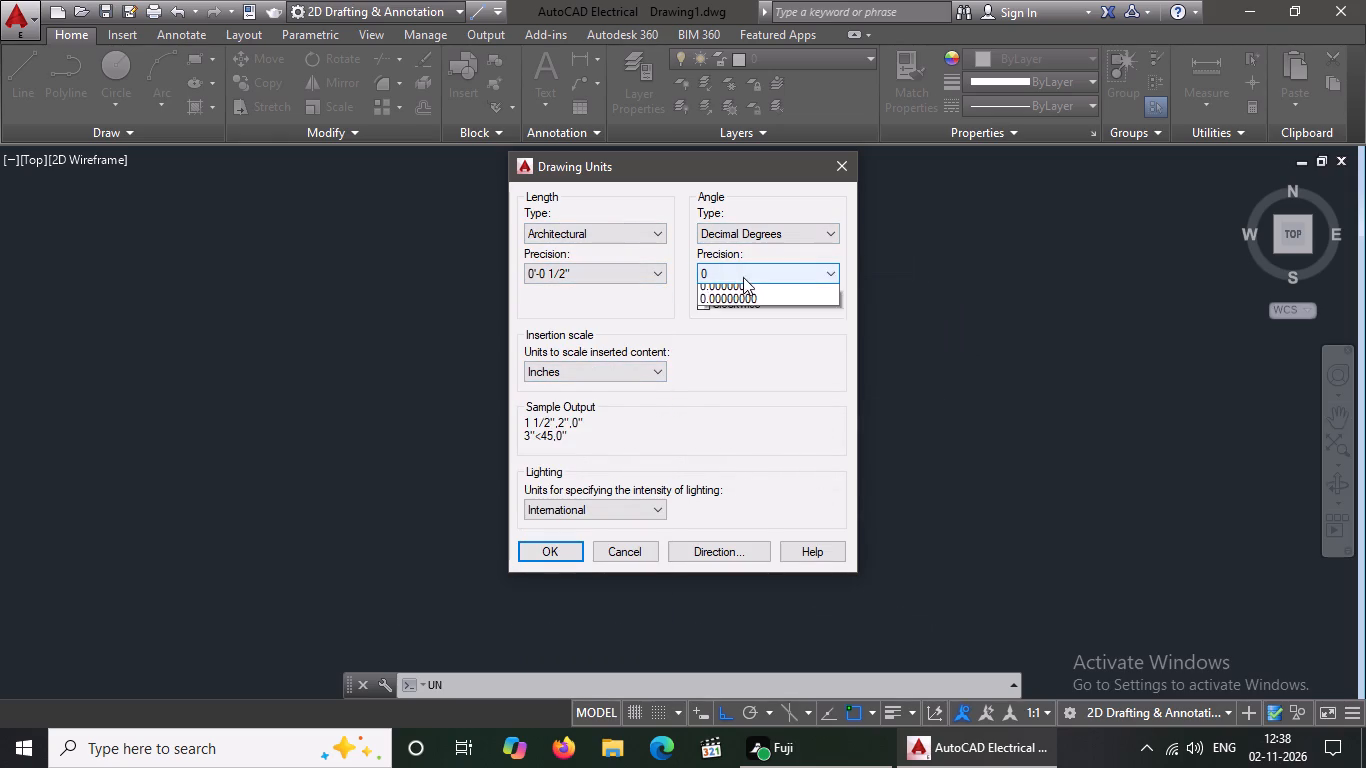
click(734, 292)
click(551, 557)
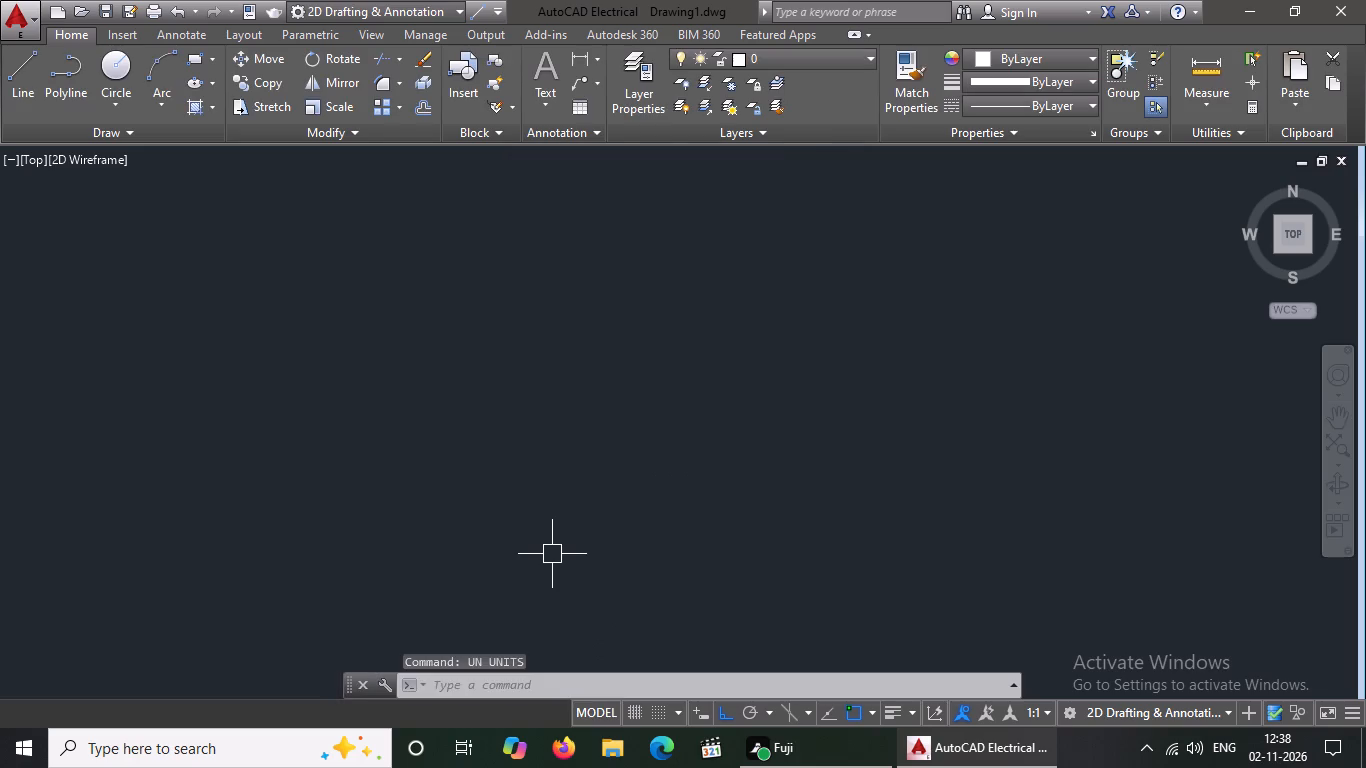
Modify the Standard dimension style's primary units to Architectural with 0'-0 1/2" precision, and angular dimensions to Decimal Degrees with precision 0.
text(d)
key(space)
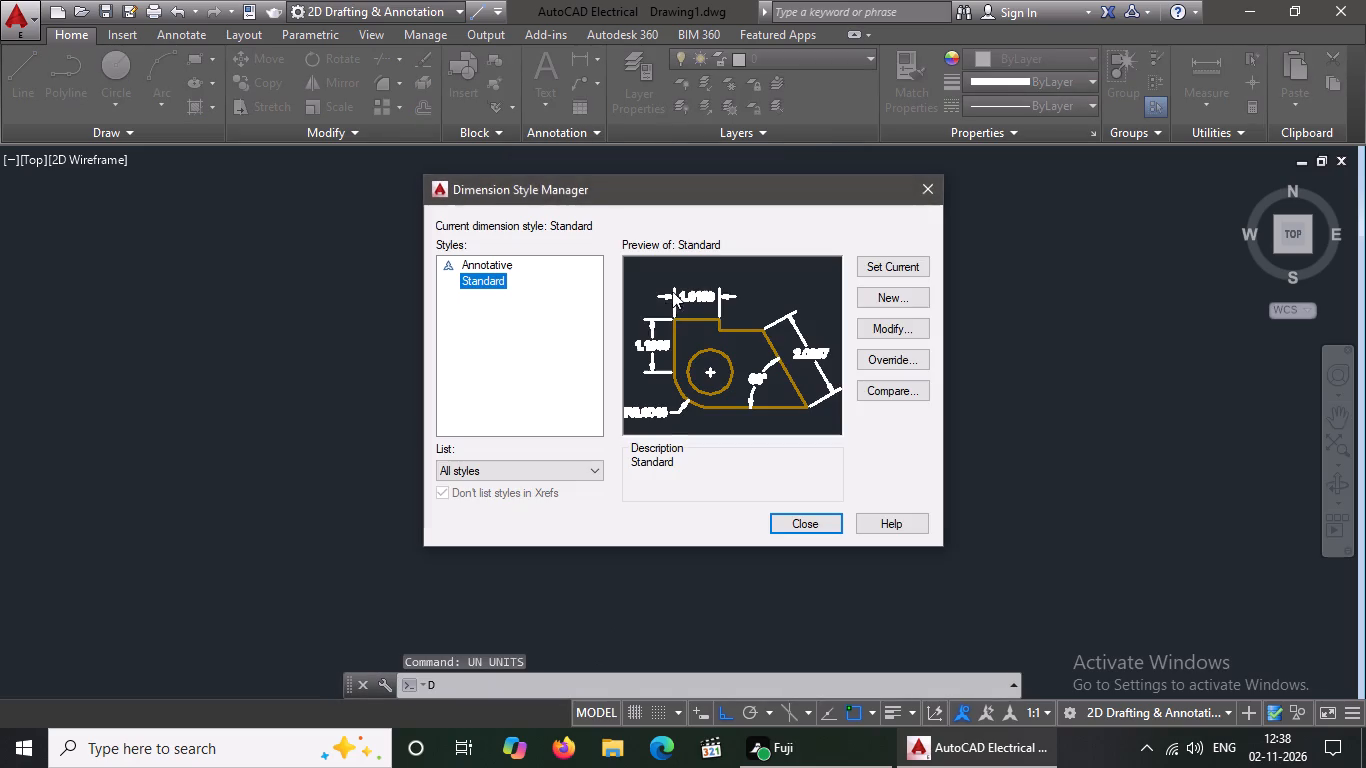
click(909, 323)
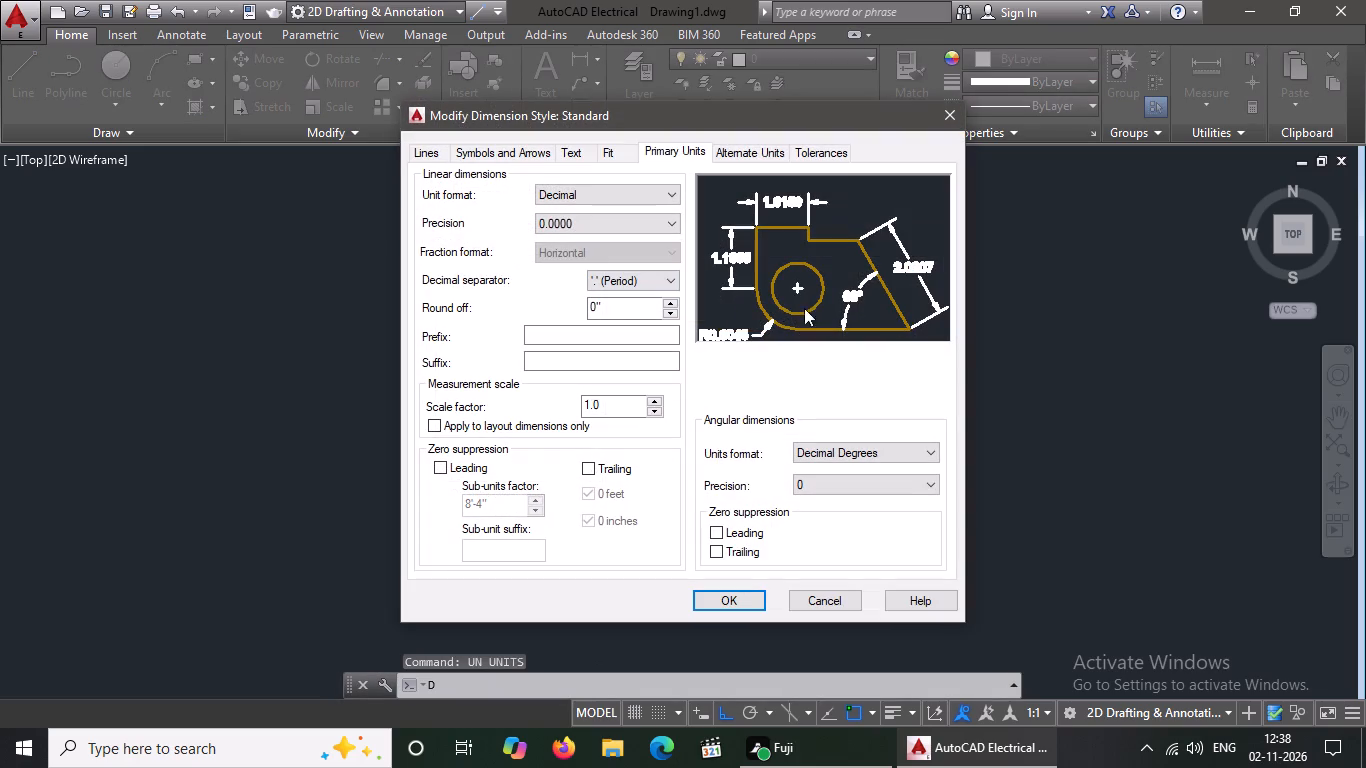
click(634, 192)
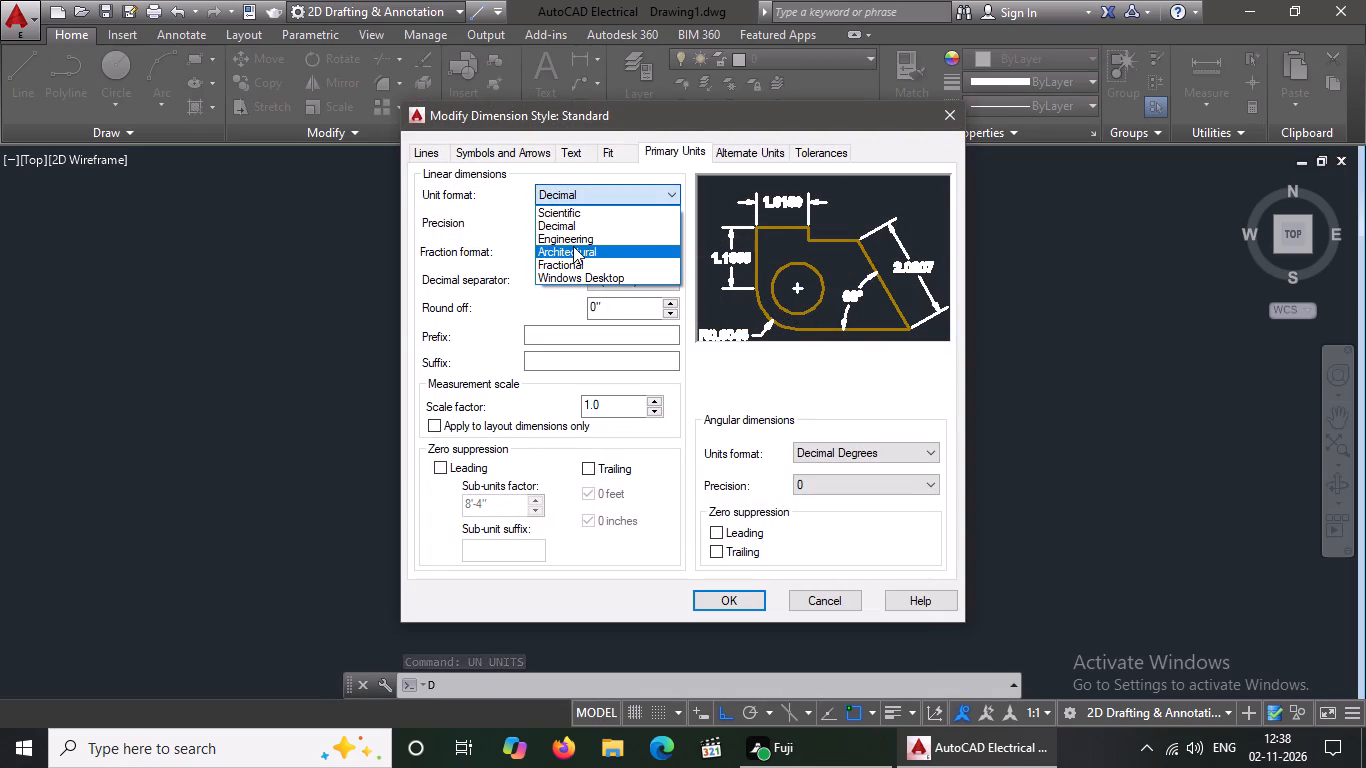
click(573, 246)
click(613, 215)
click(587, 252)
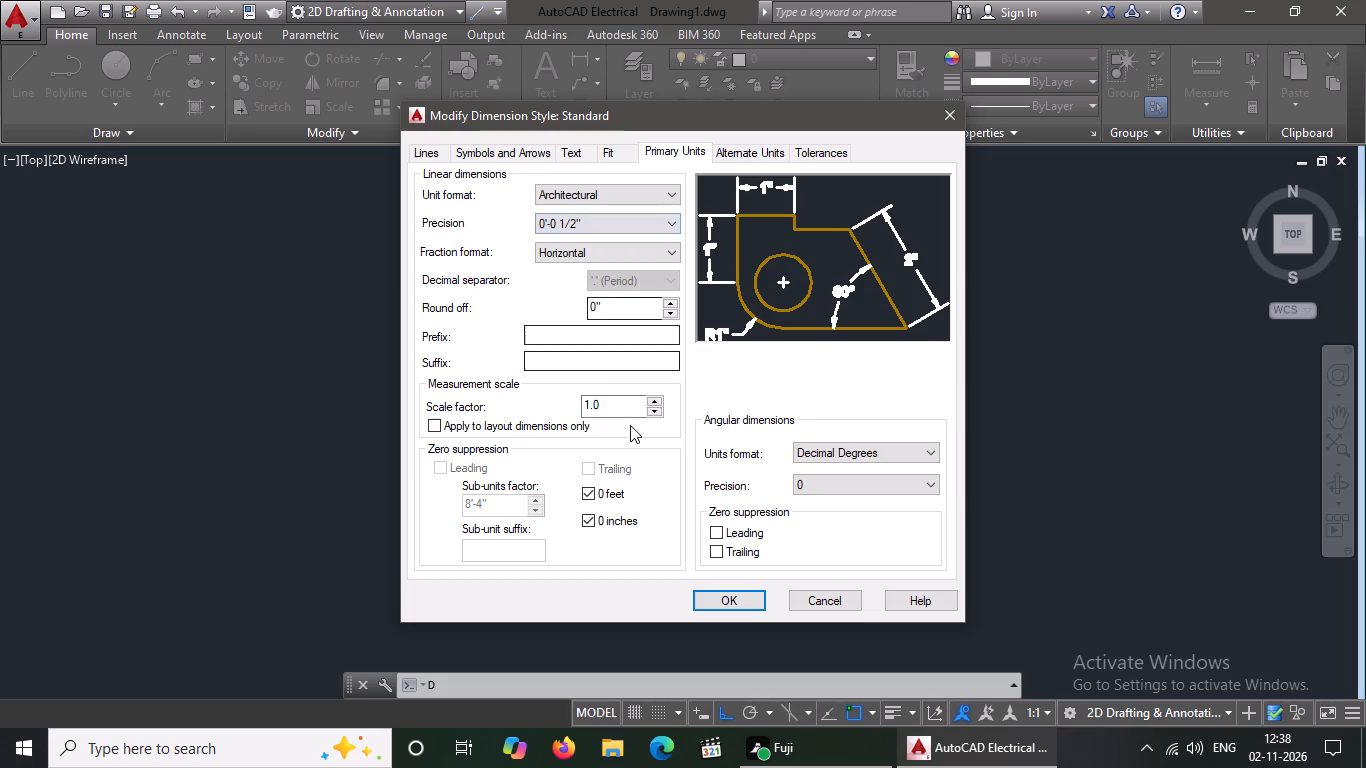
click(859, 444)
click(839, 470)
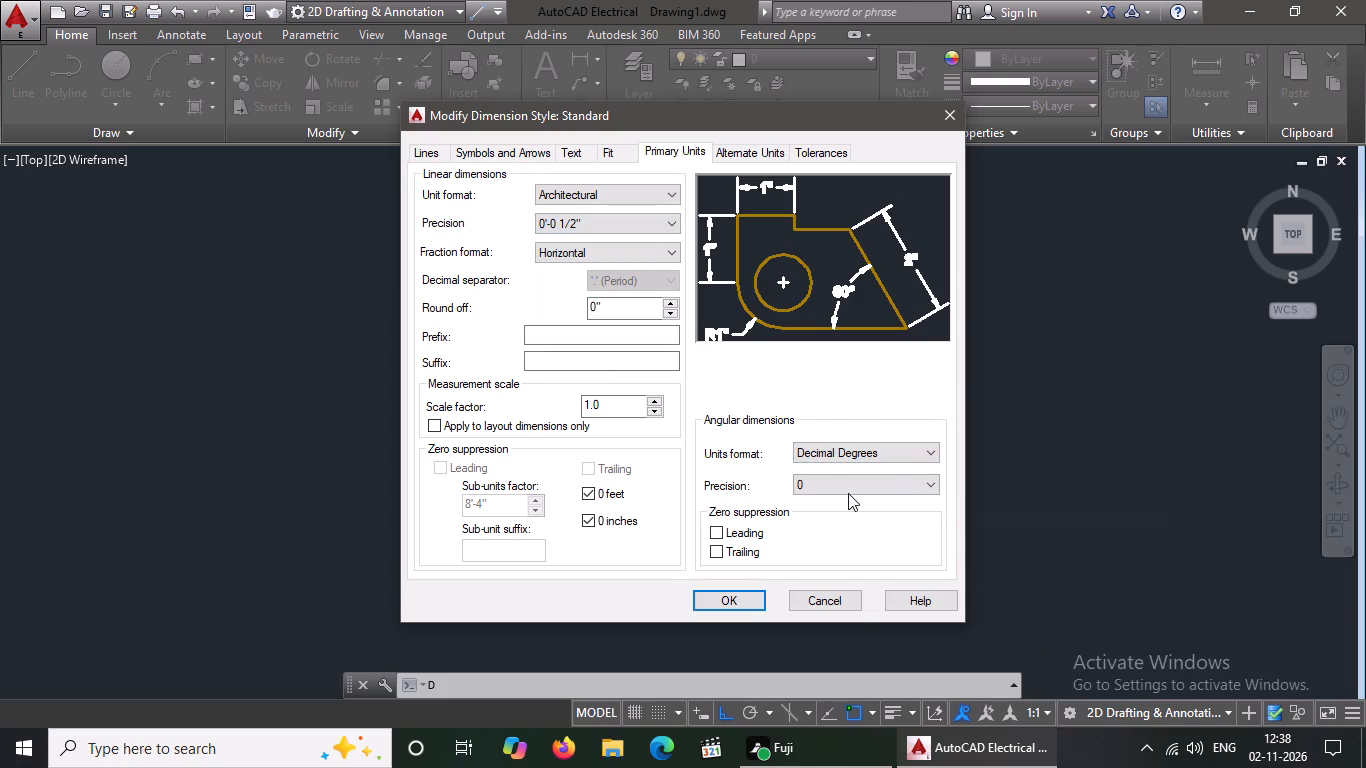
click(849, 486)
click(837, 500)
click(727, 597)
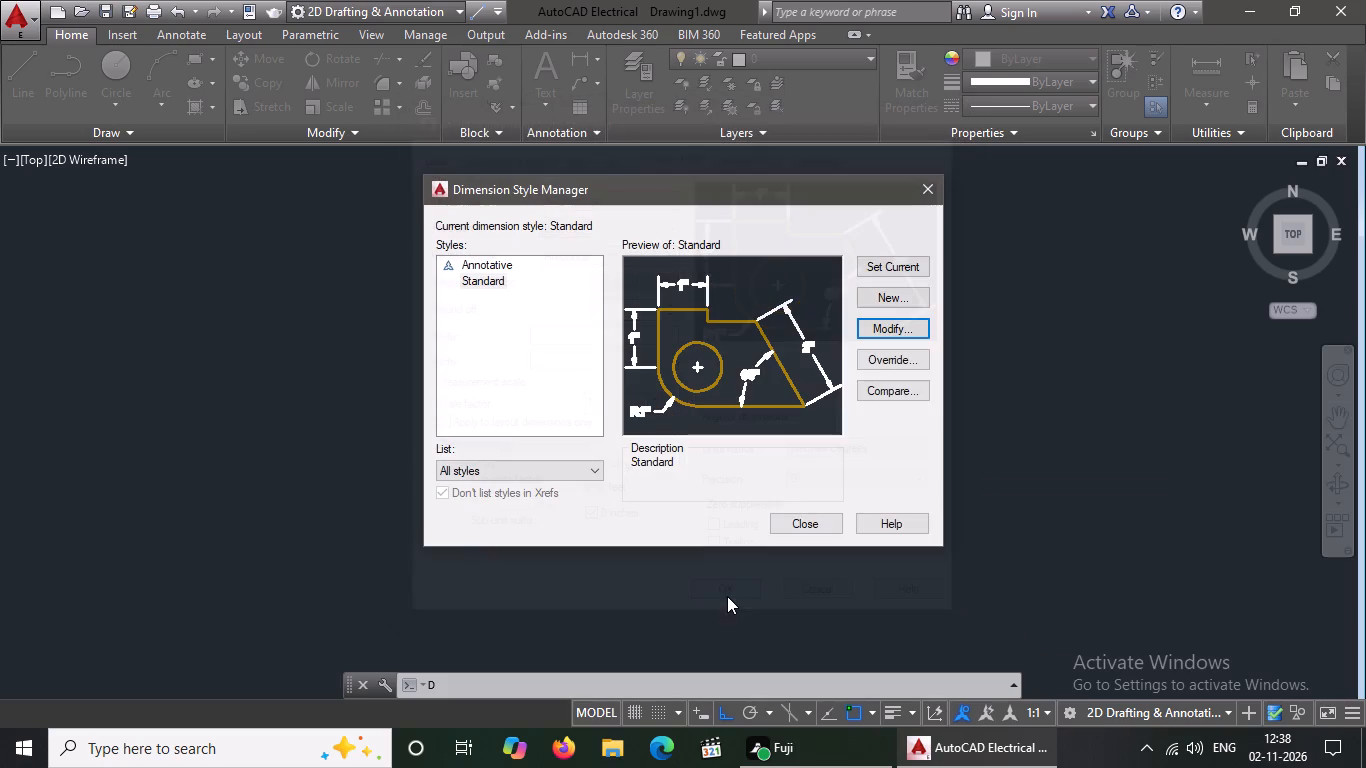
Set the Standard dimension style as current and close the Dimension Style Manager.
click(872, 256)
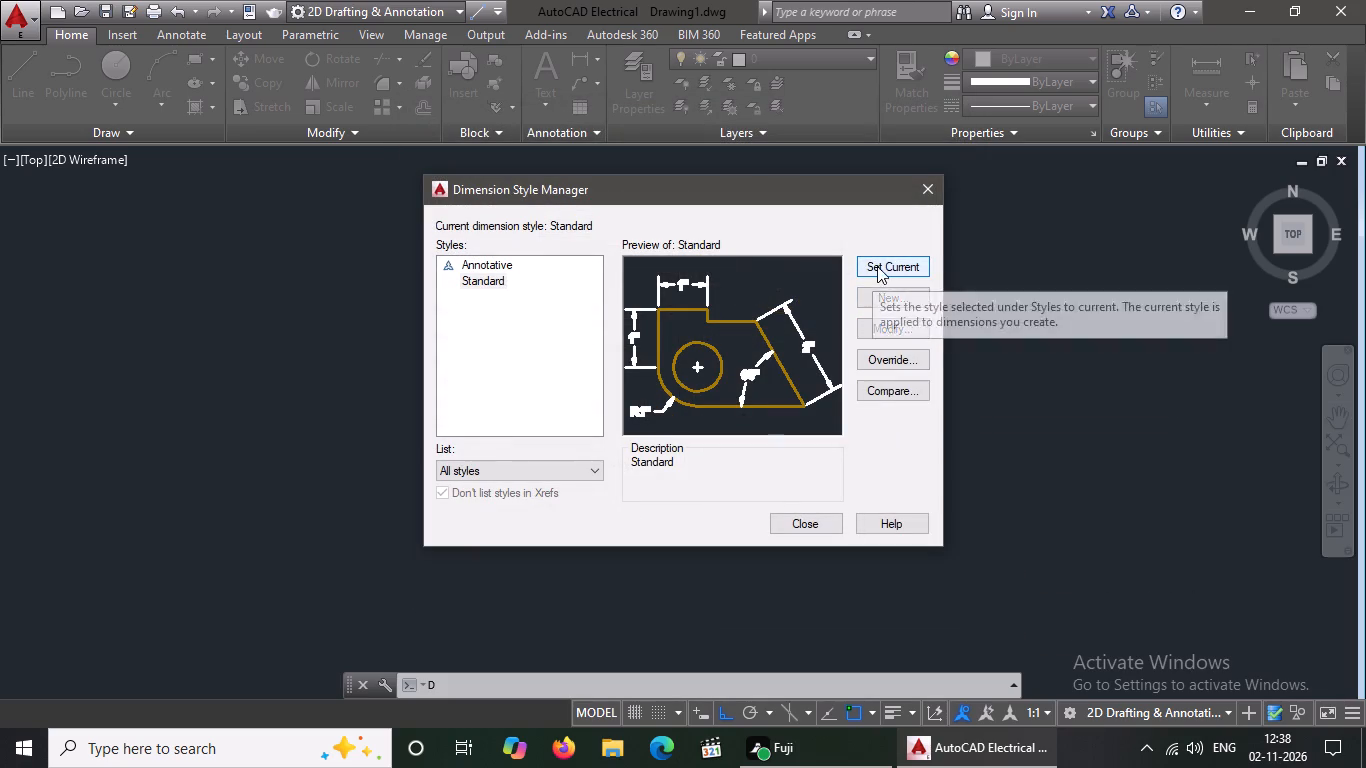
click(877, 266)
click(802, 527)
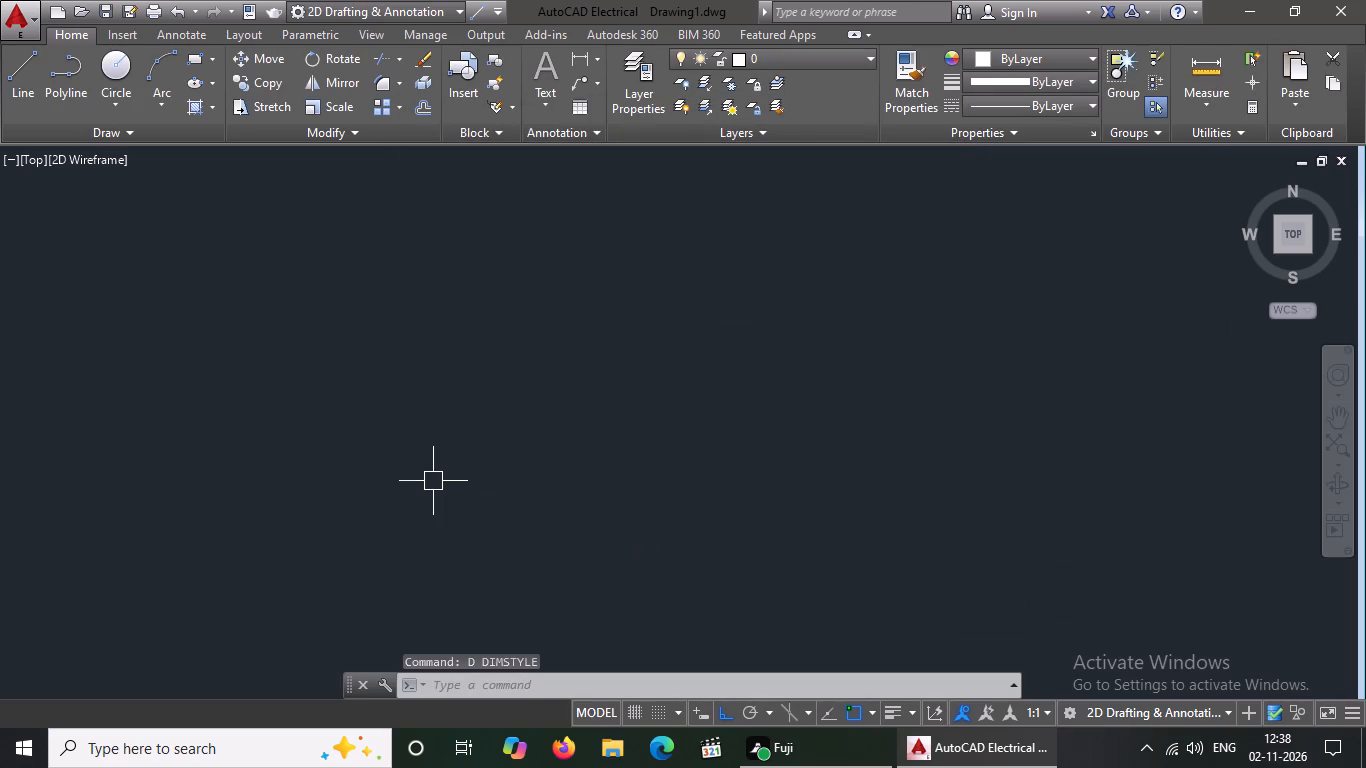
Draw a horizontal line 10' long to the right, continuing with a vertical line 8'2" downward from its end.
scroll(432, 481, down, 4)
click(18, 76)
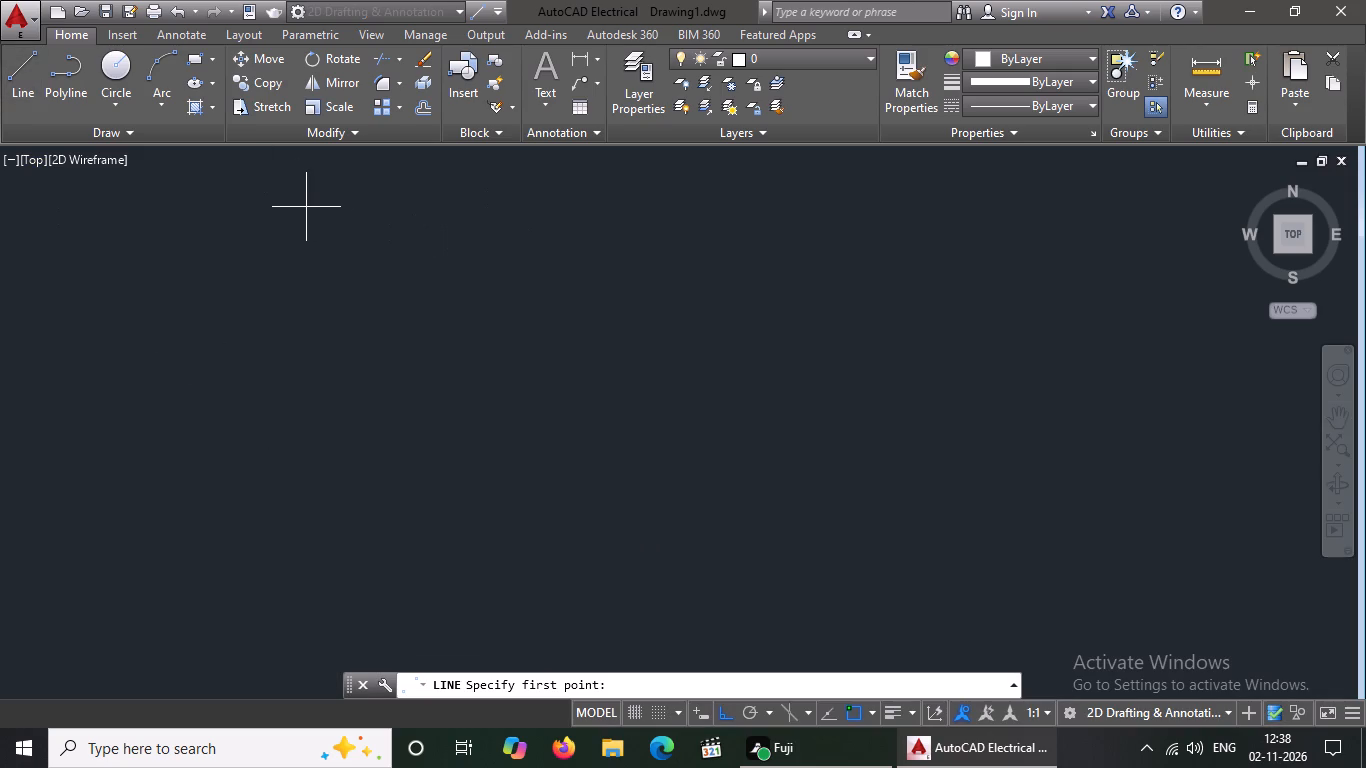
middle_drag(308, 219, 300, 307)
drag(164, 180, 175, 182)
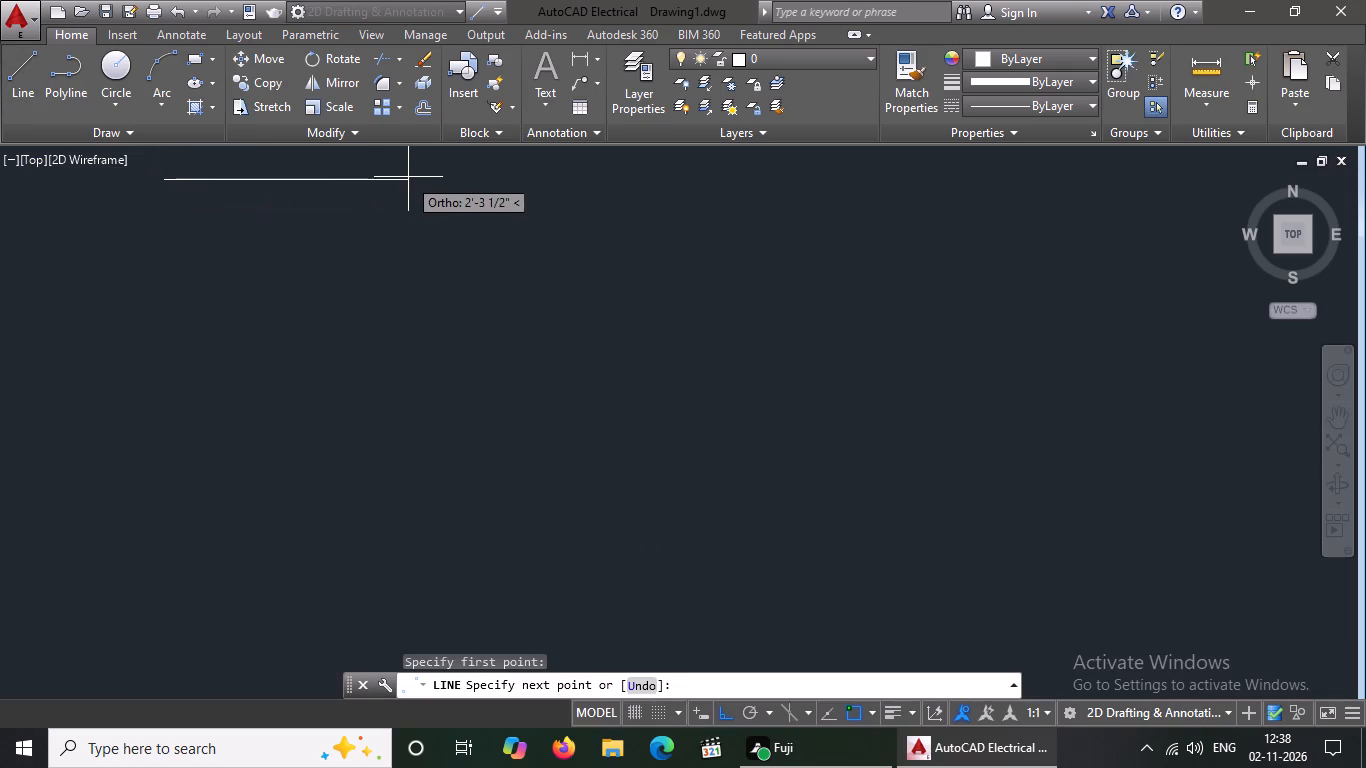
text(10')
key(Return)
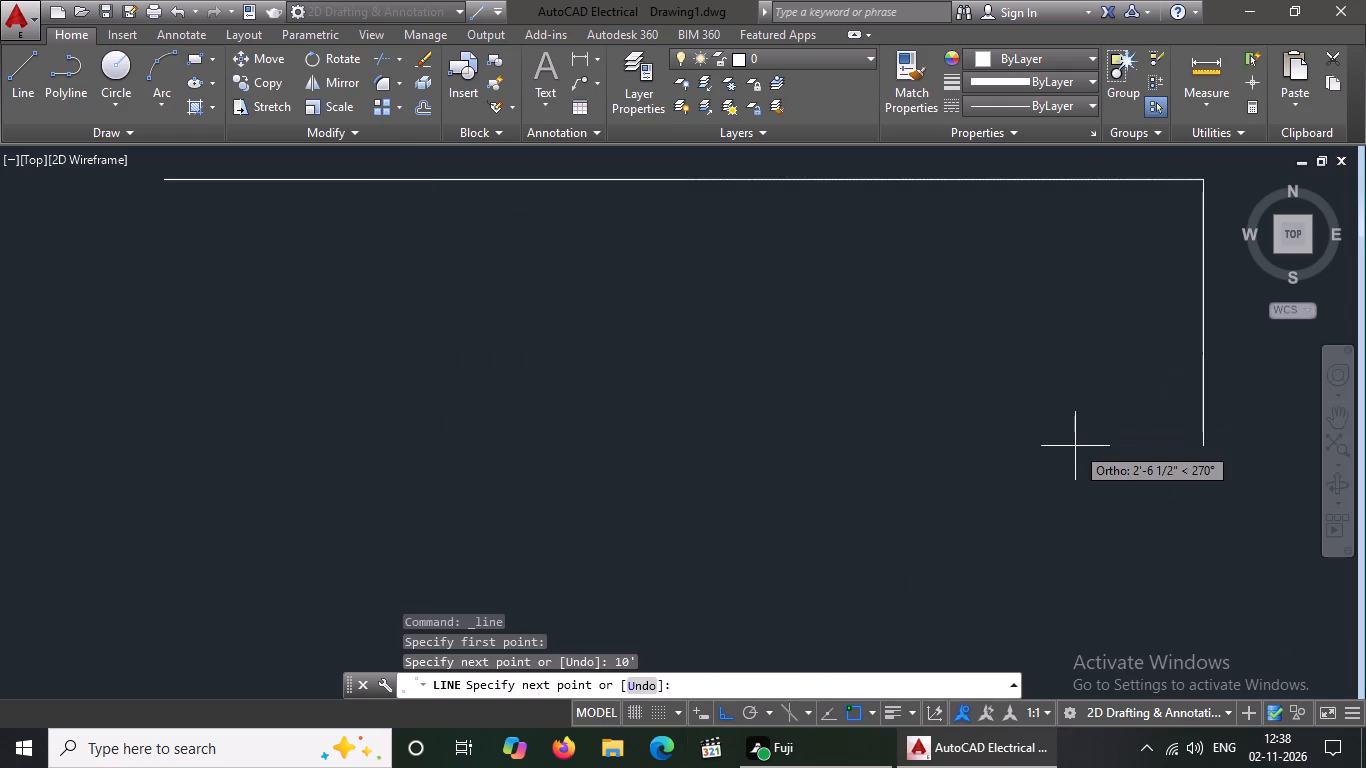
key(8)
text('2")
key(Return)
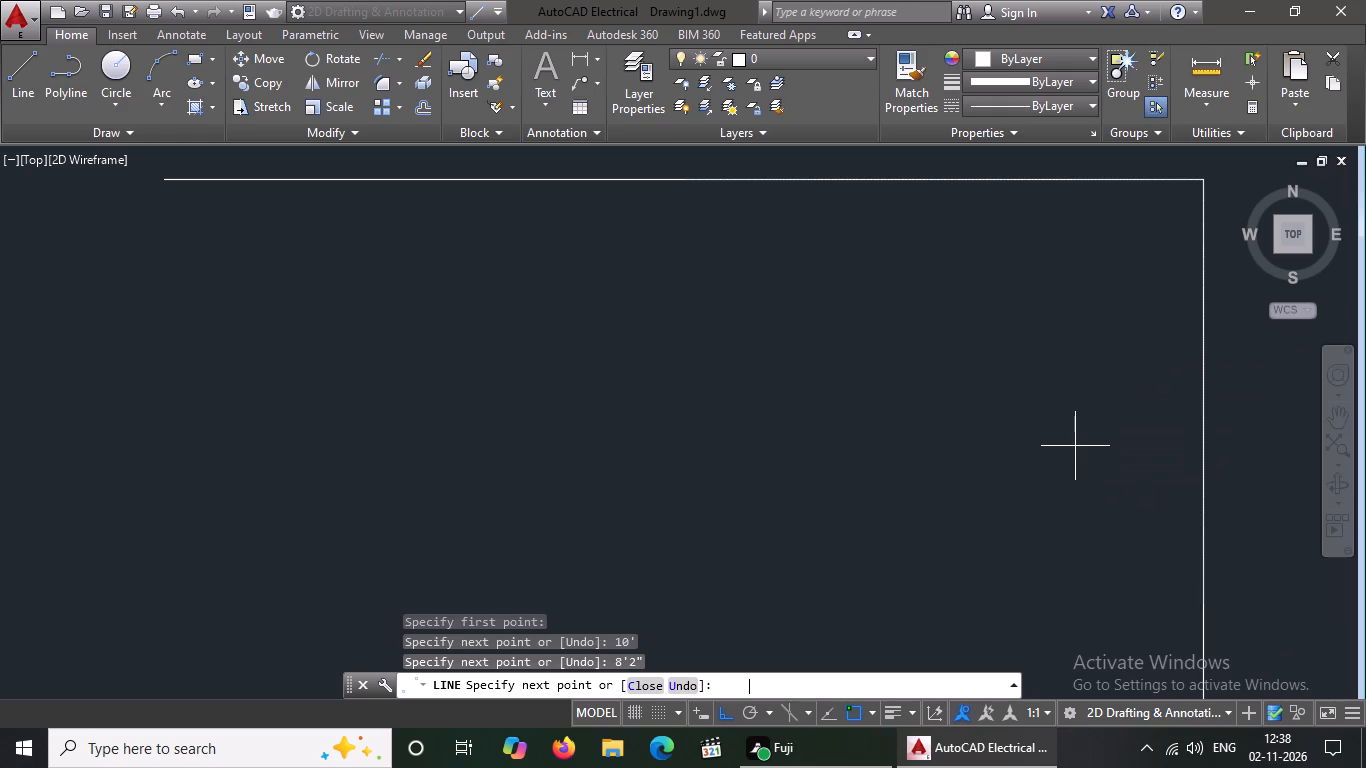
key(Return)
key(Escape)
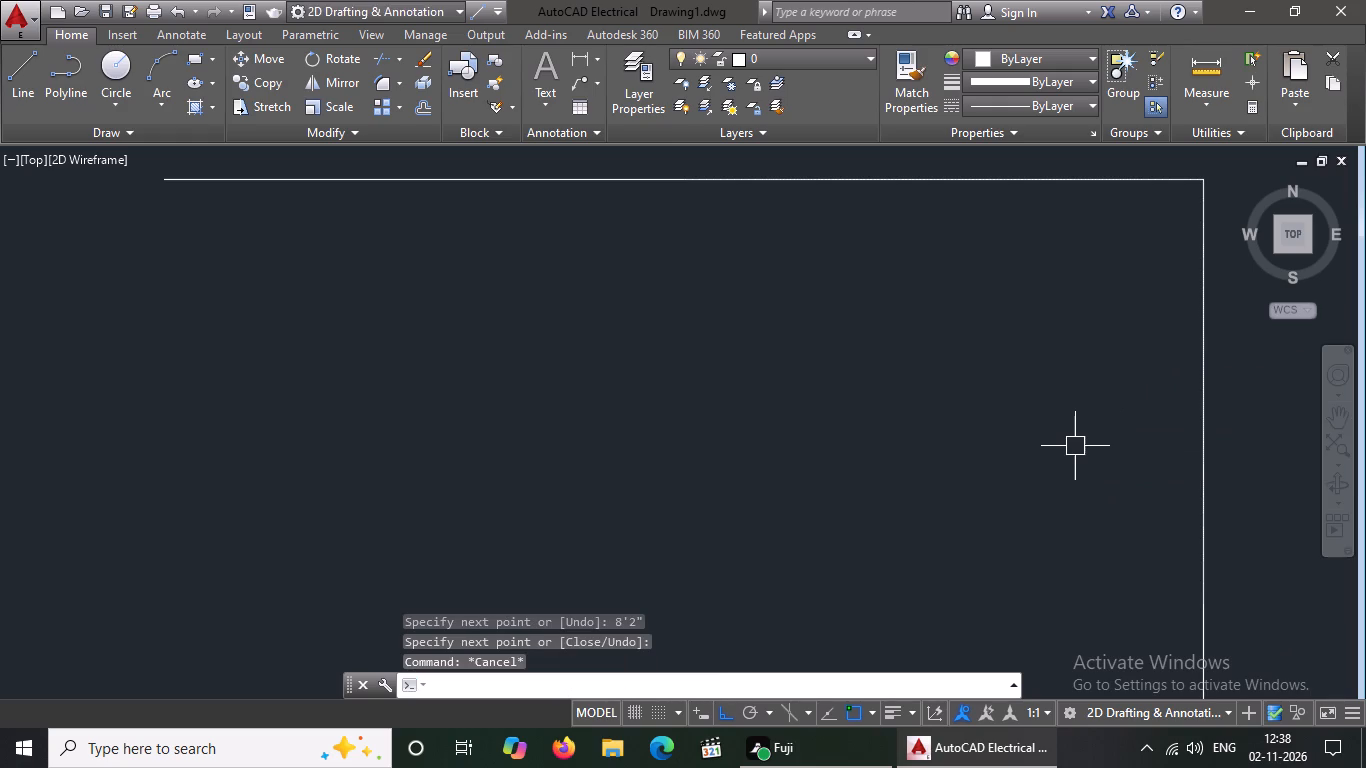
Zoom to all objects and frame the two connected lines in the middle of the drawing area.
text(z a)
key(space)
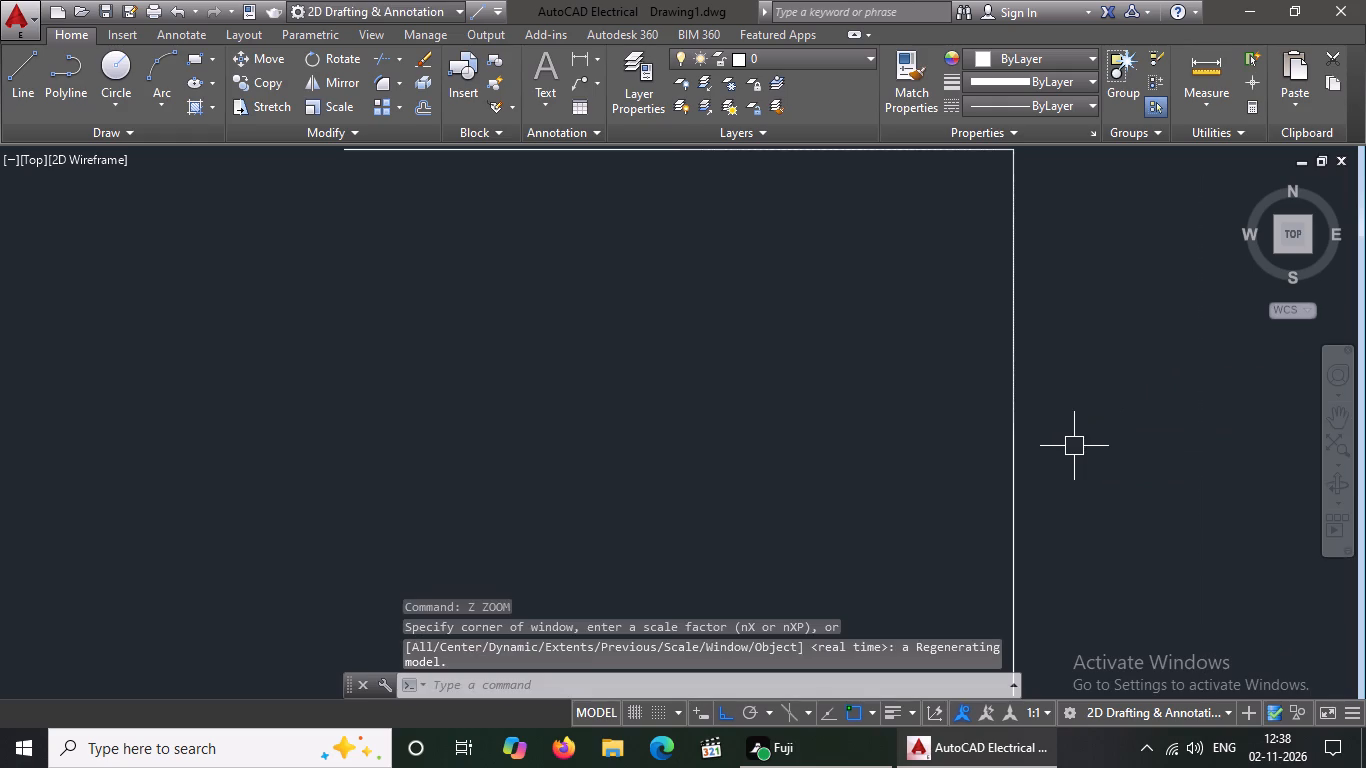
scroll(945, 467, down, 5)
middle_drag(946, 509, 777, 460)
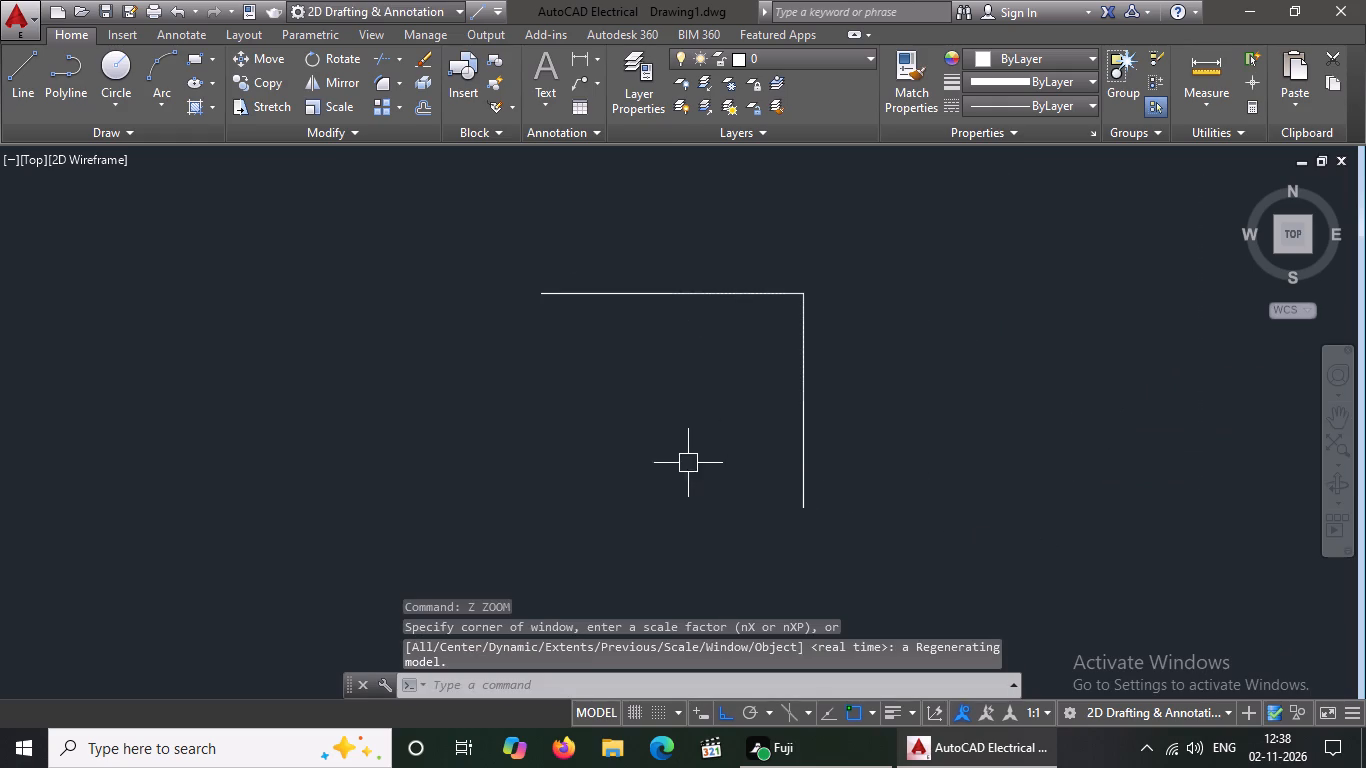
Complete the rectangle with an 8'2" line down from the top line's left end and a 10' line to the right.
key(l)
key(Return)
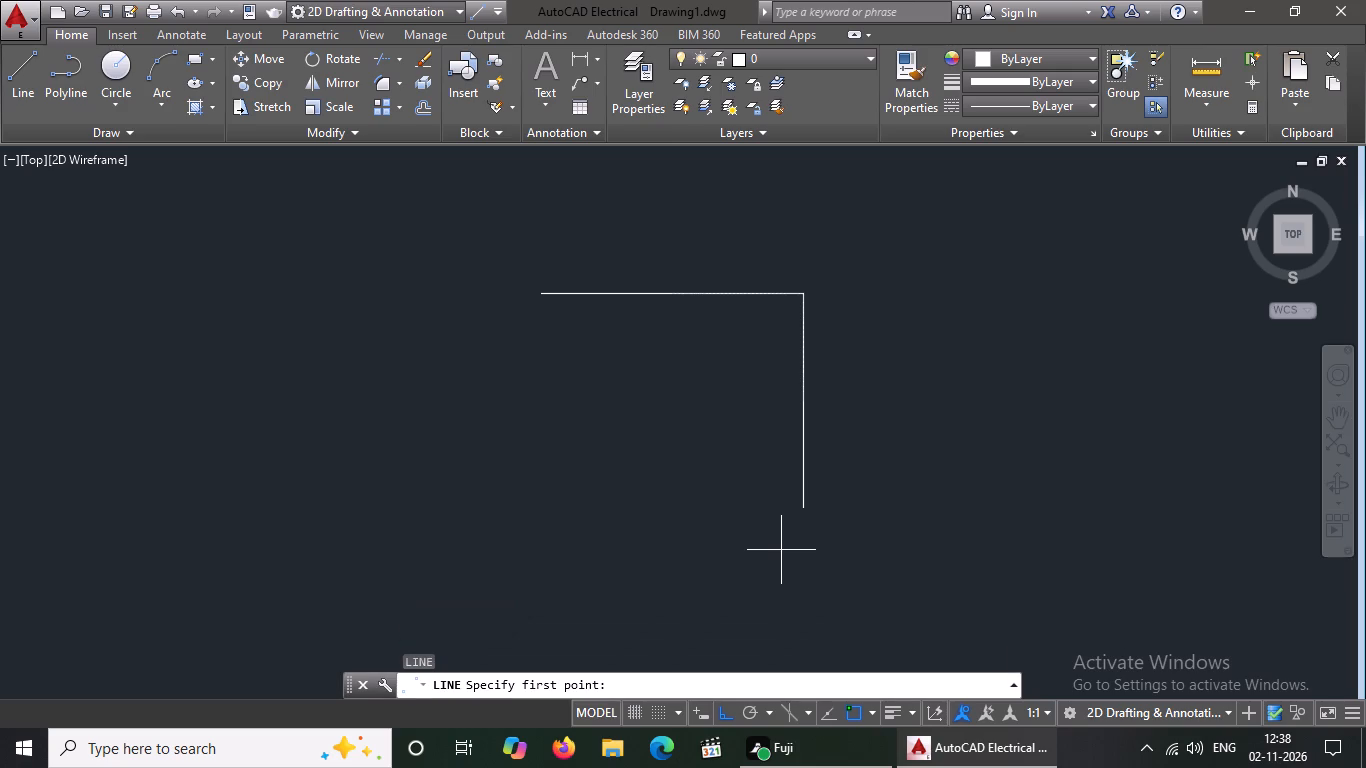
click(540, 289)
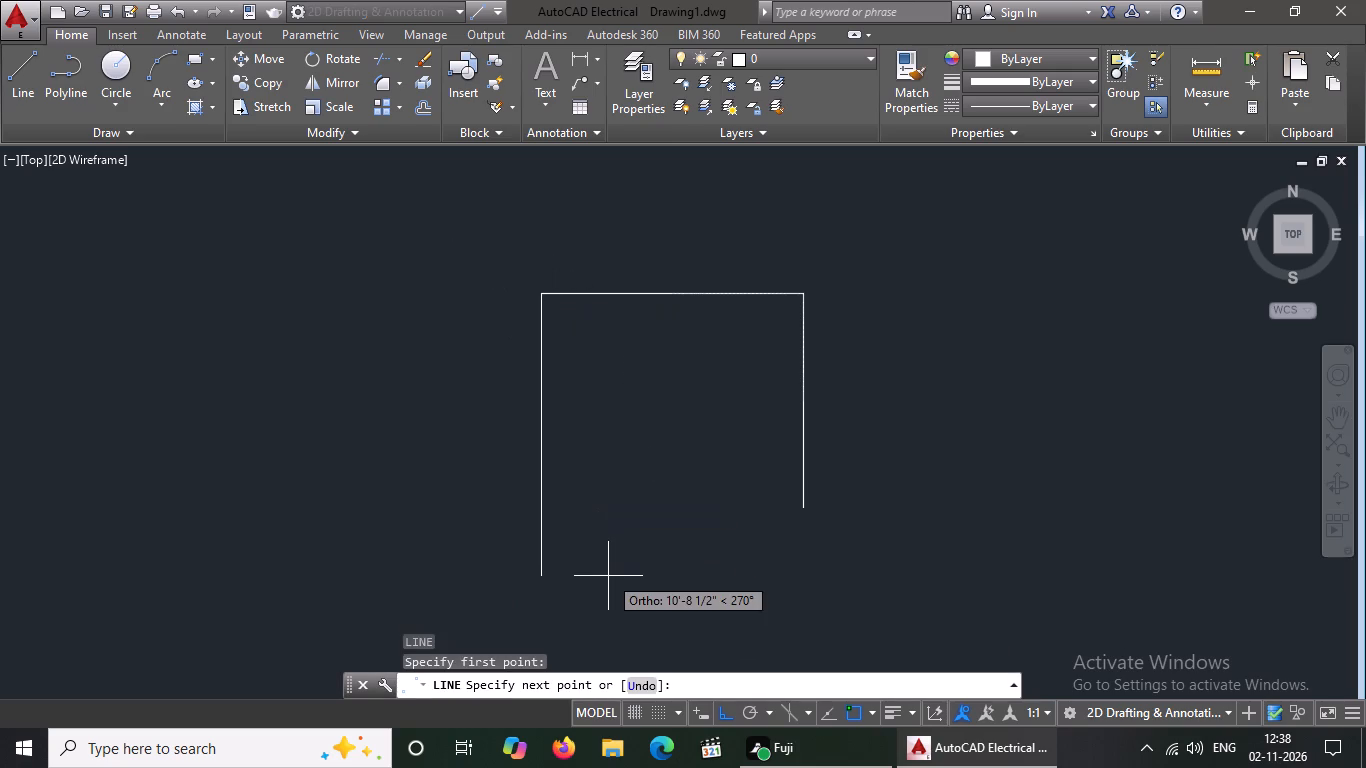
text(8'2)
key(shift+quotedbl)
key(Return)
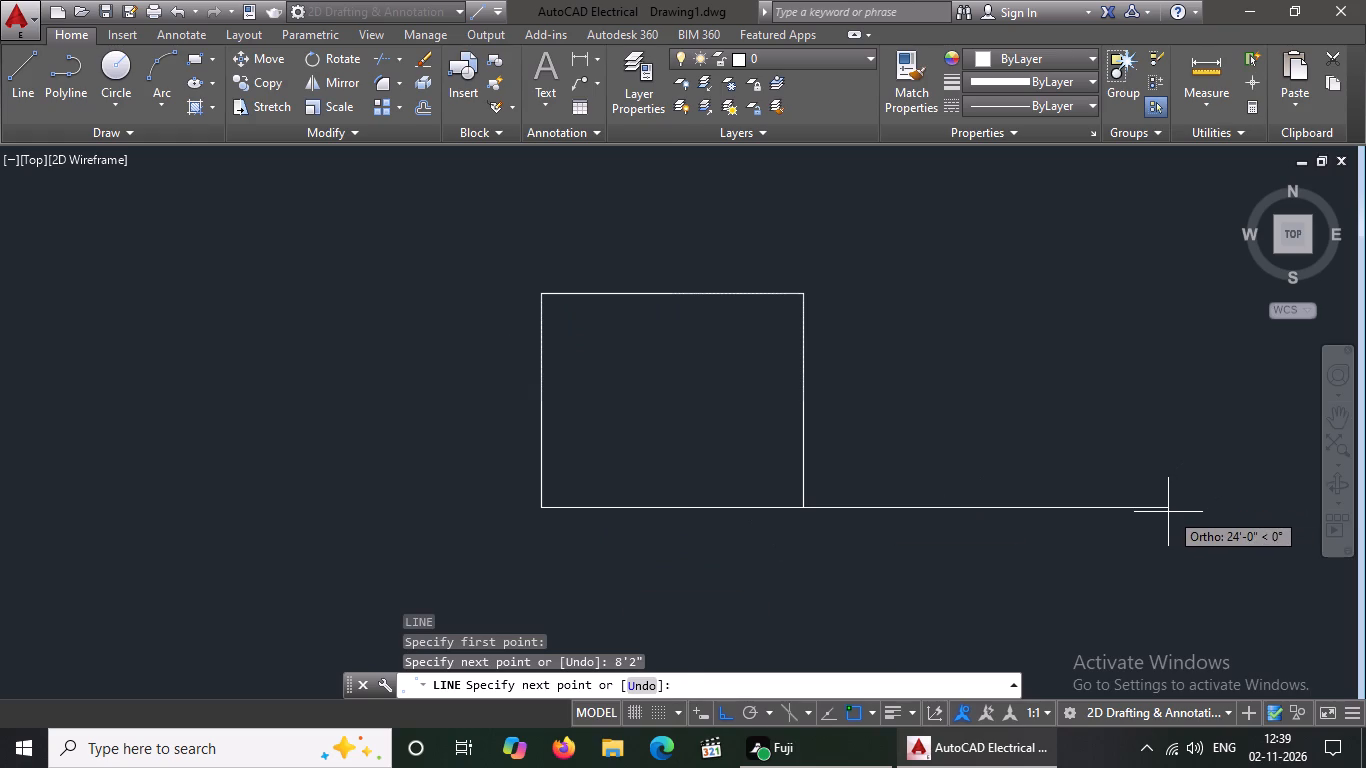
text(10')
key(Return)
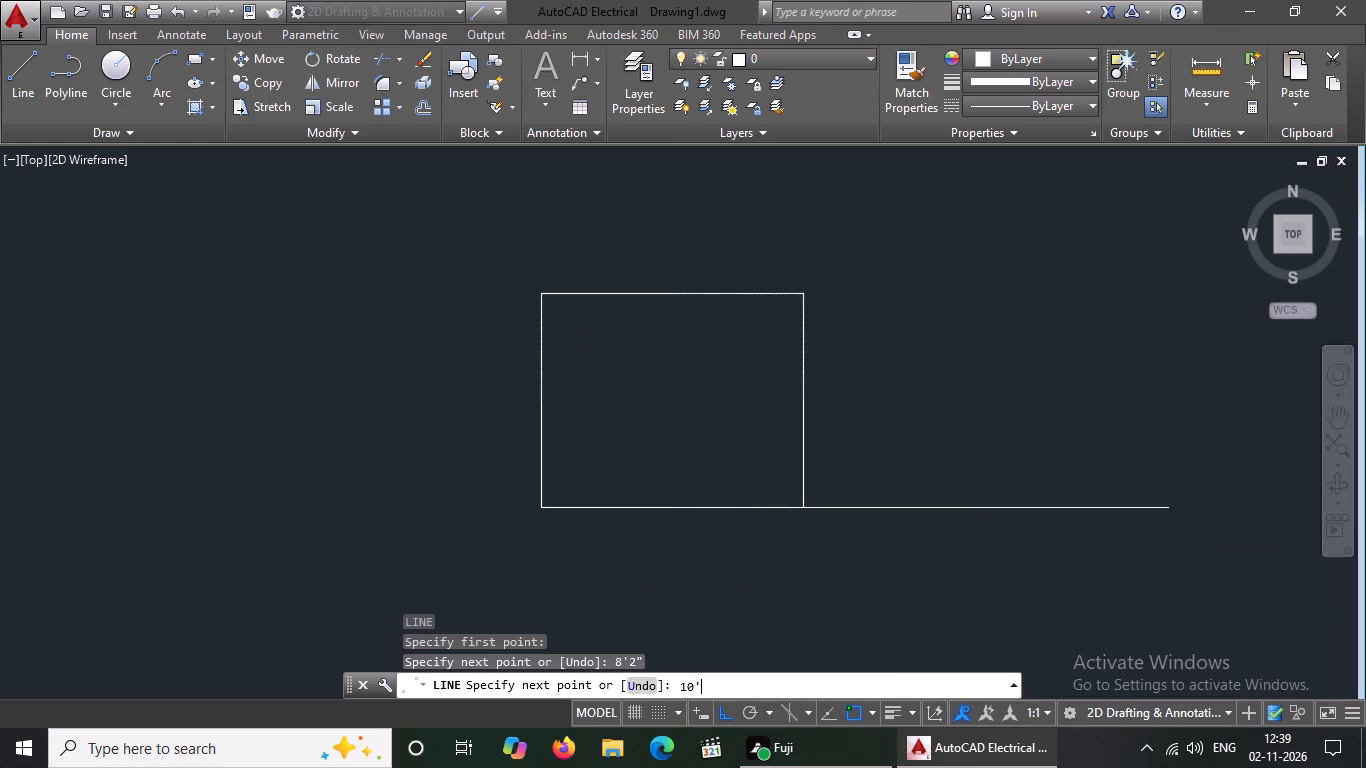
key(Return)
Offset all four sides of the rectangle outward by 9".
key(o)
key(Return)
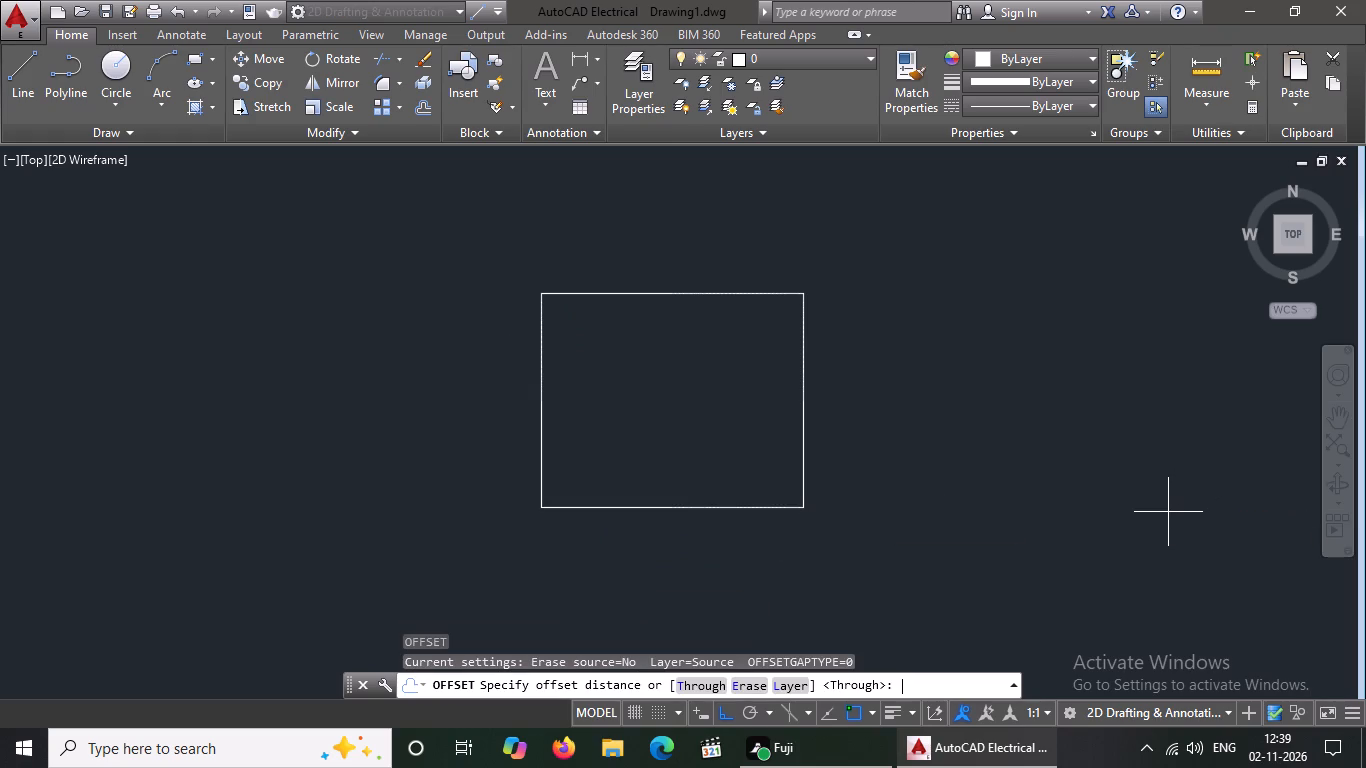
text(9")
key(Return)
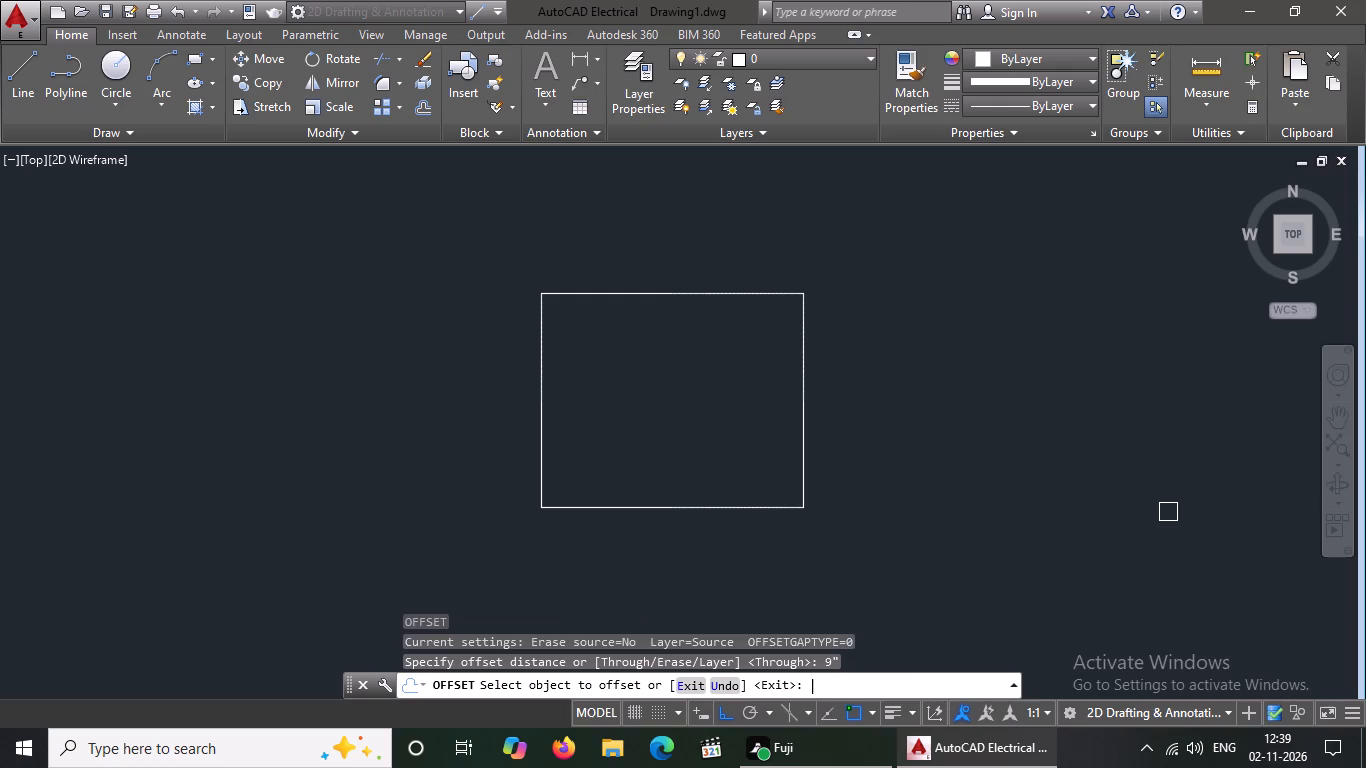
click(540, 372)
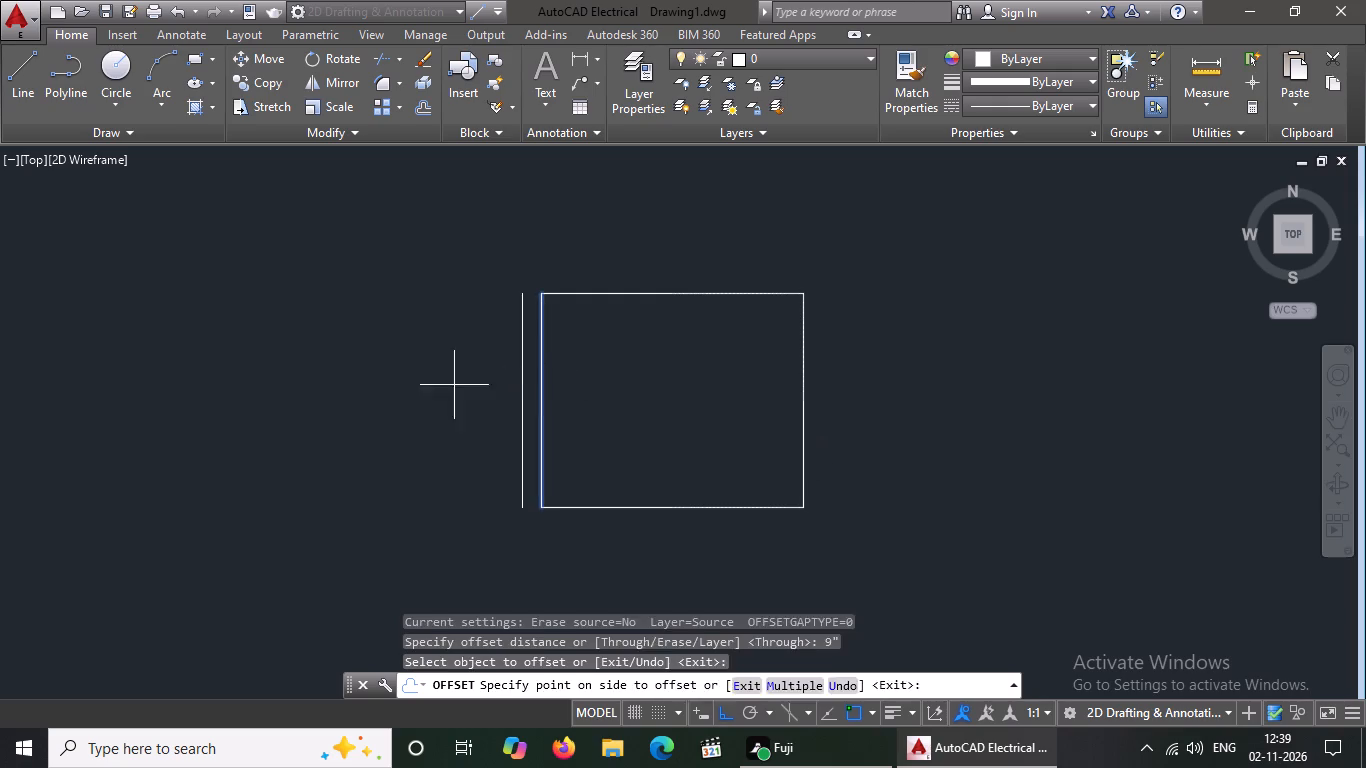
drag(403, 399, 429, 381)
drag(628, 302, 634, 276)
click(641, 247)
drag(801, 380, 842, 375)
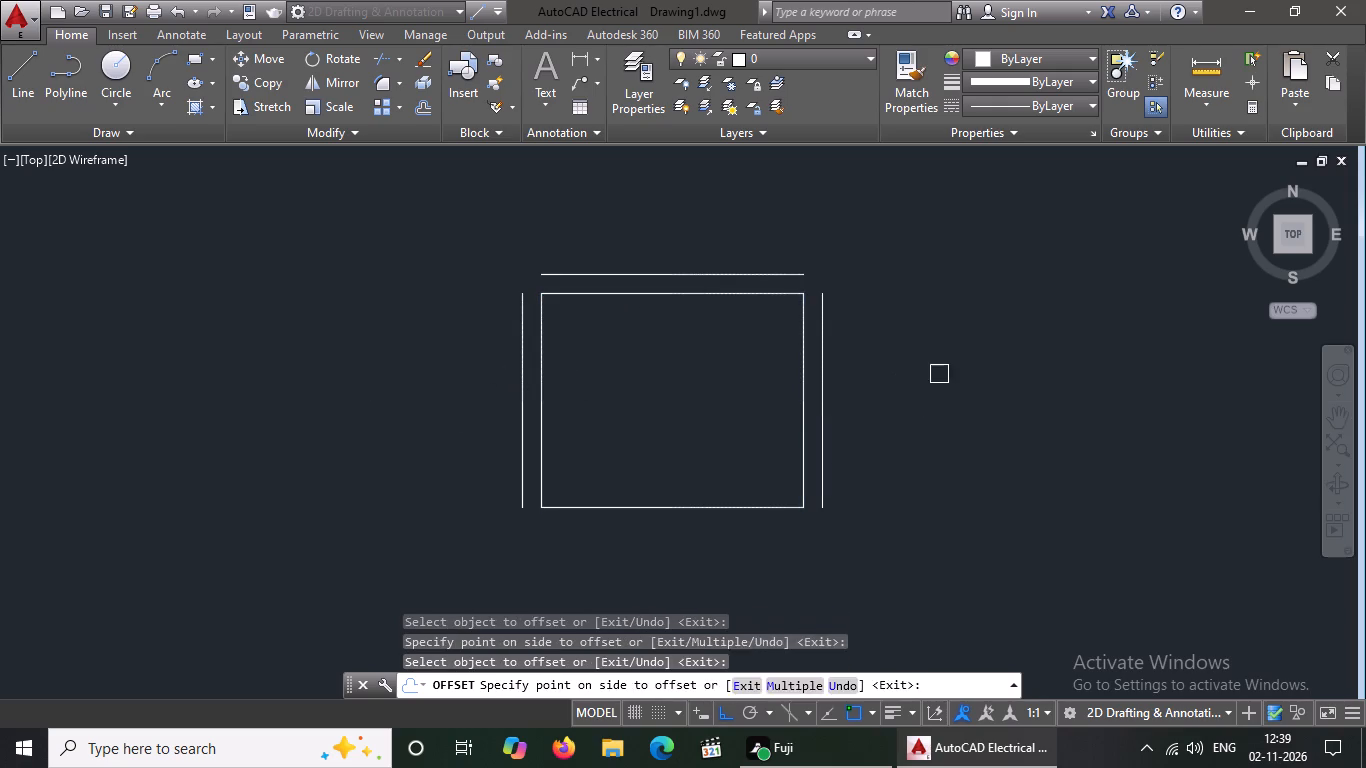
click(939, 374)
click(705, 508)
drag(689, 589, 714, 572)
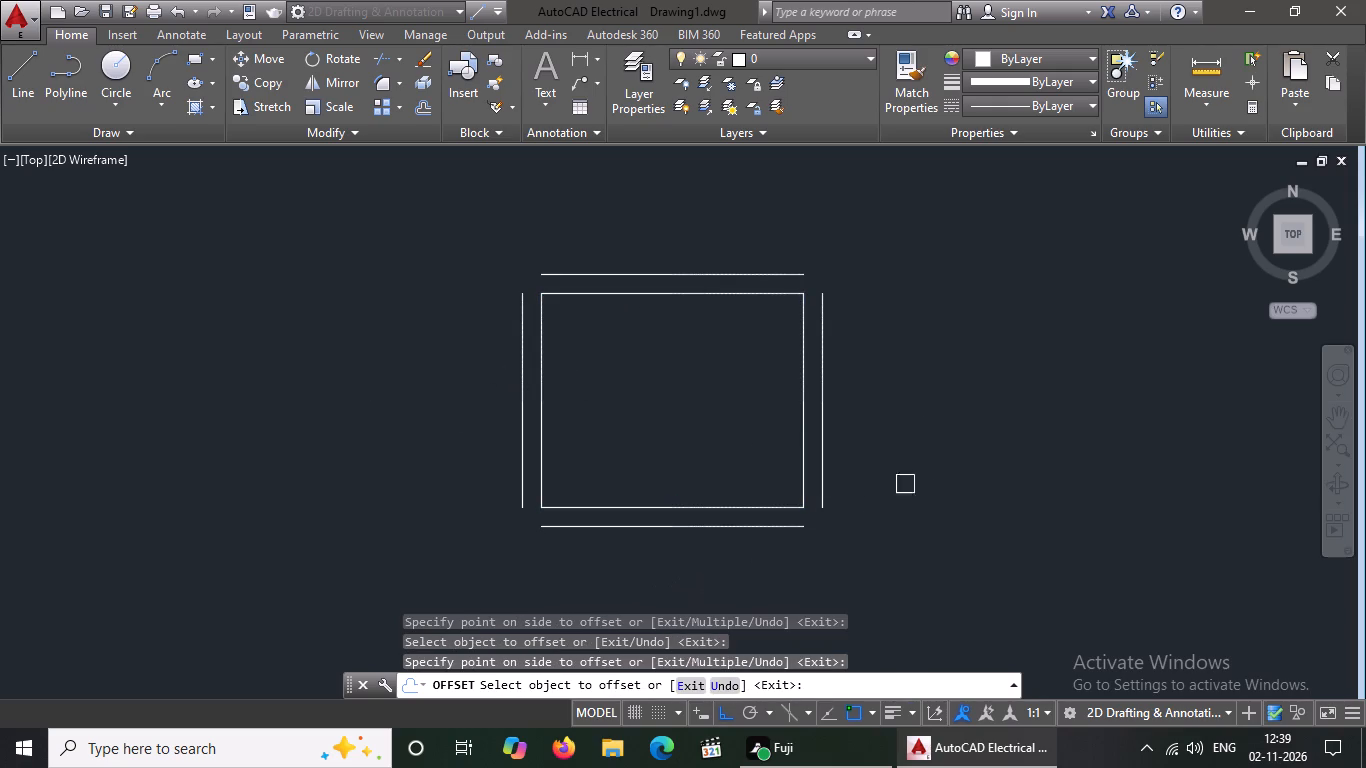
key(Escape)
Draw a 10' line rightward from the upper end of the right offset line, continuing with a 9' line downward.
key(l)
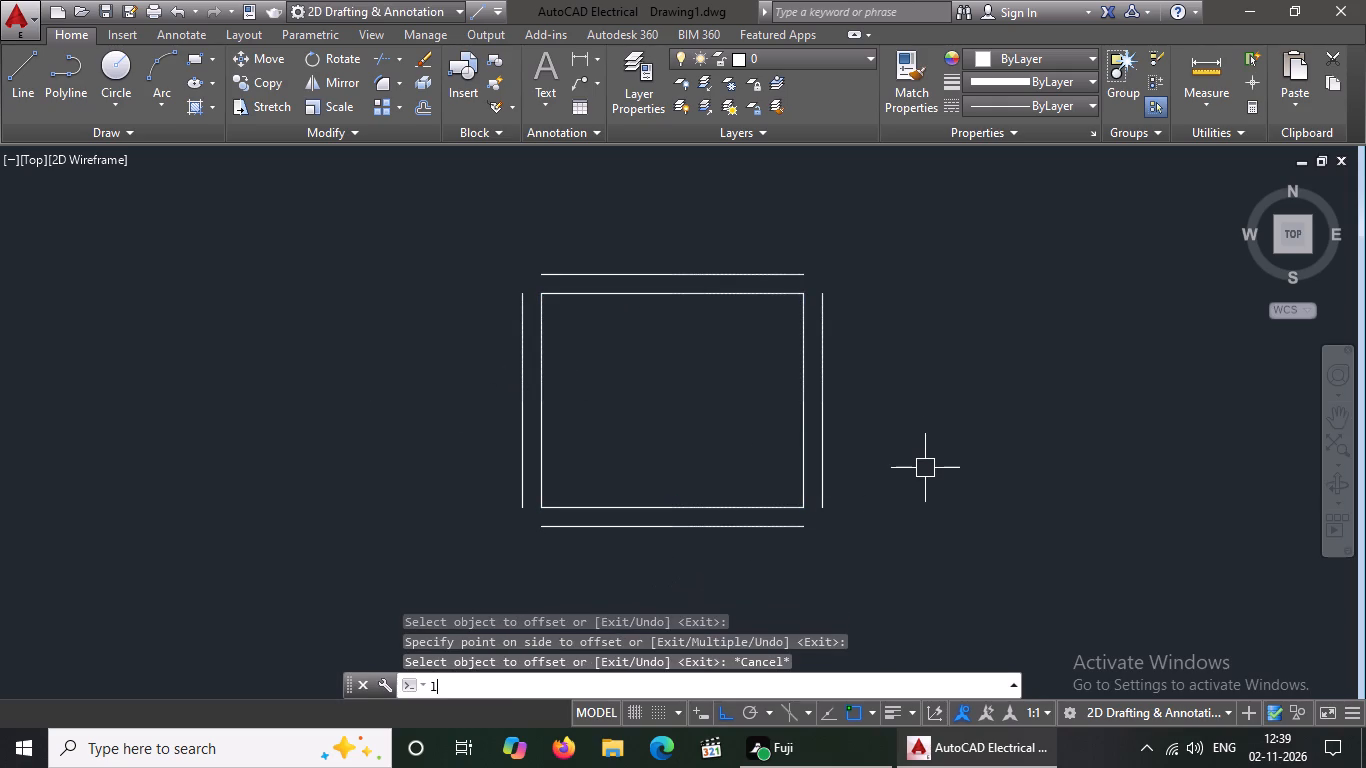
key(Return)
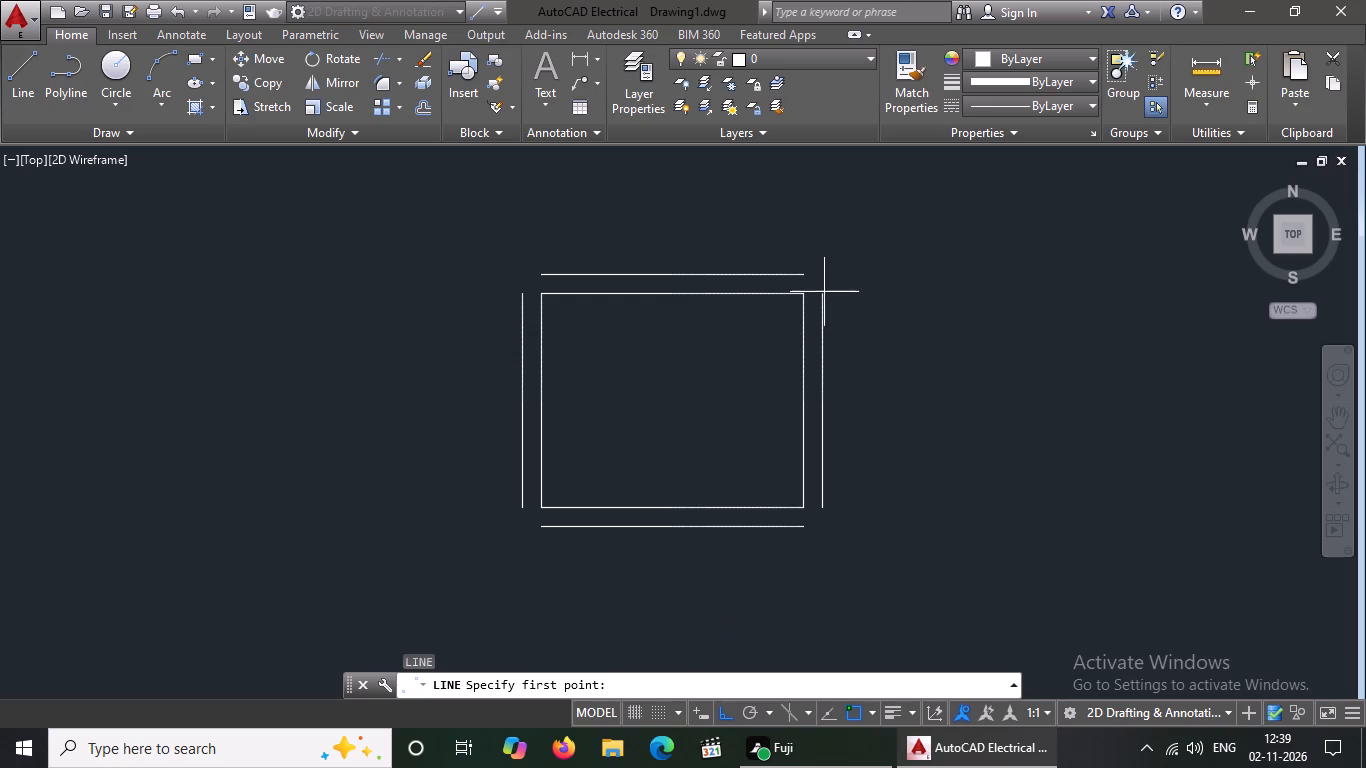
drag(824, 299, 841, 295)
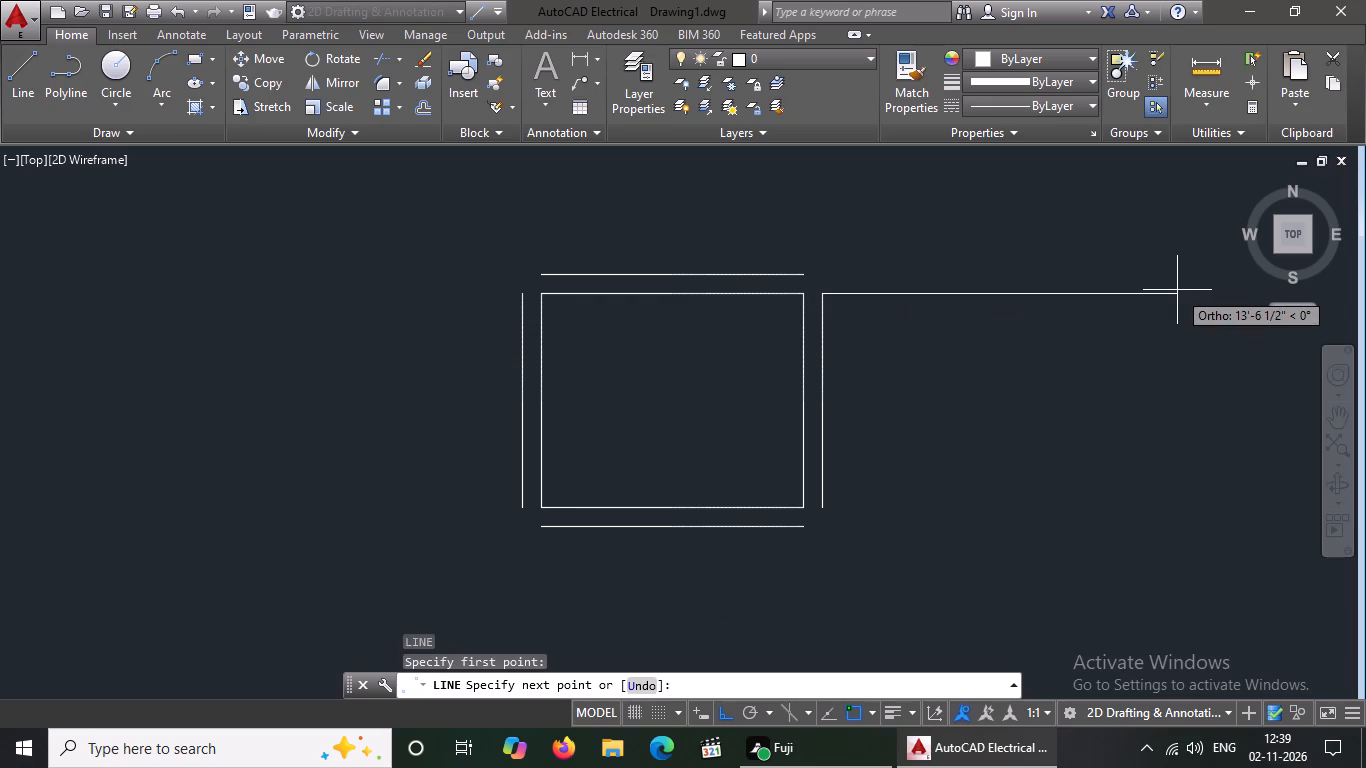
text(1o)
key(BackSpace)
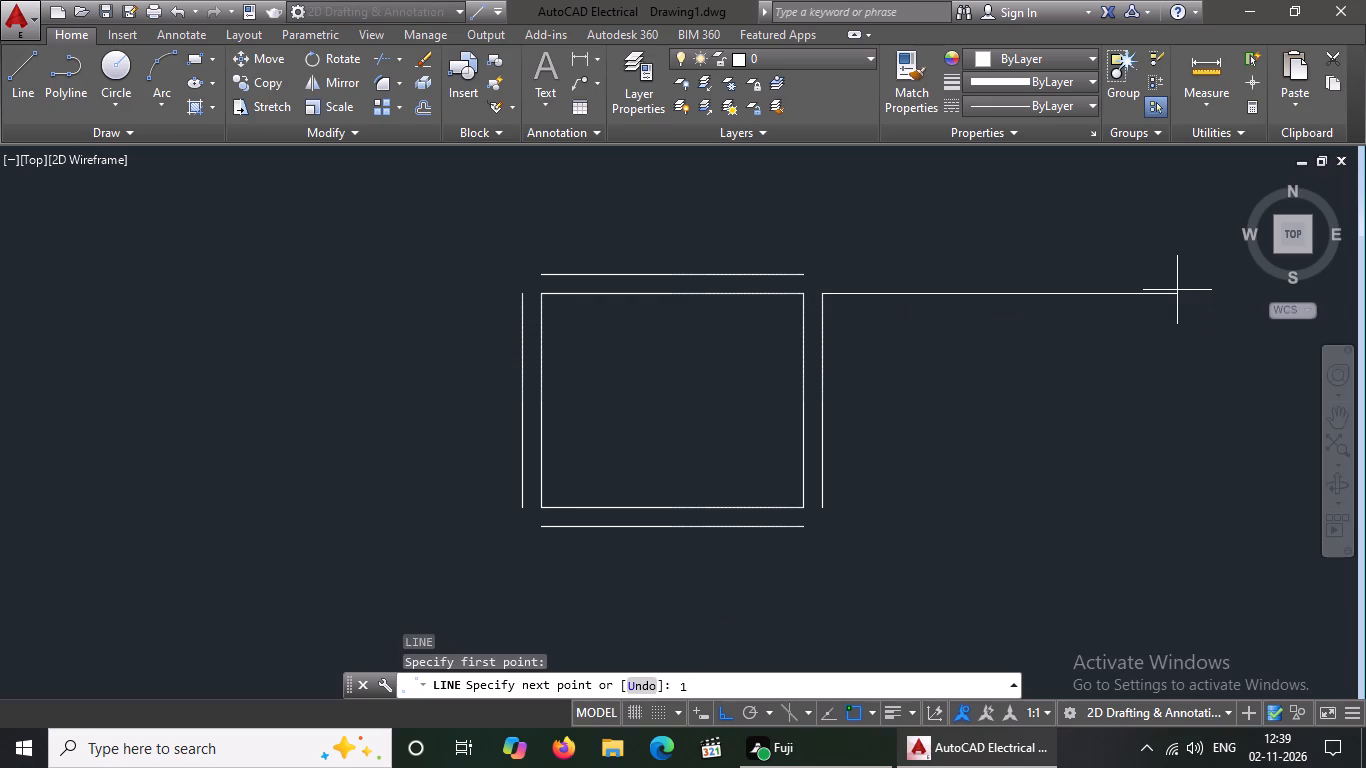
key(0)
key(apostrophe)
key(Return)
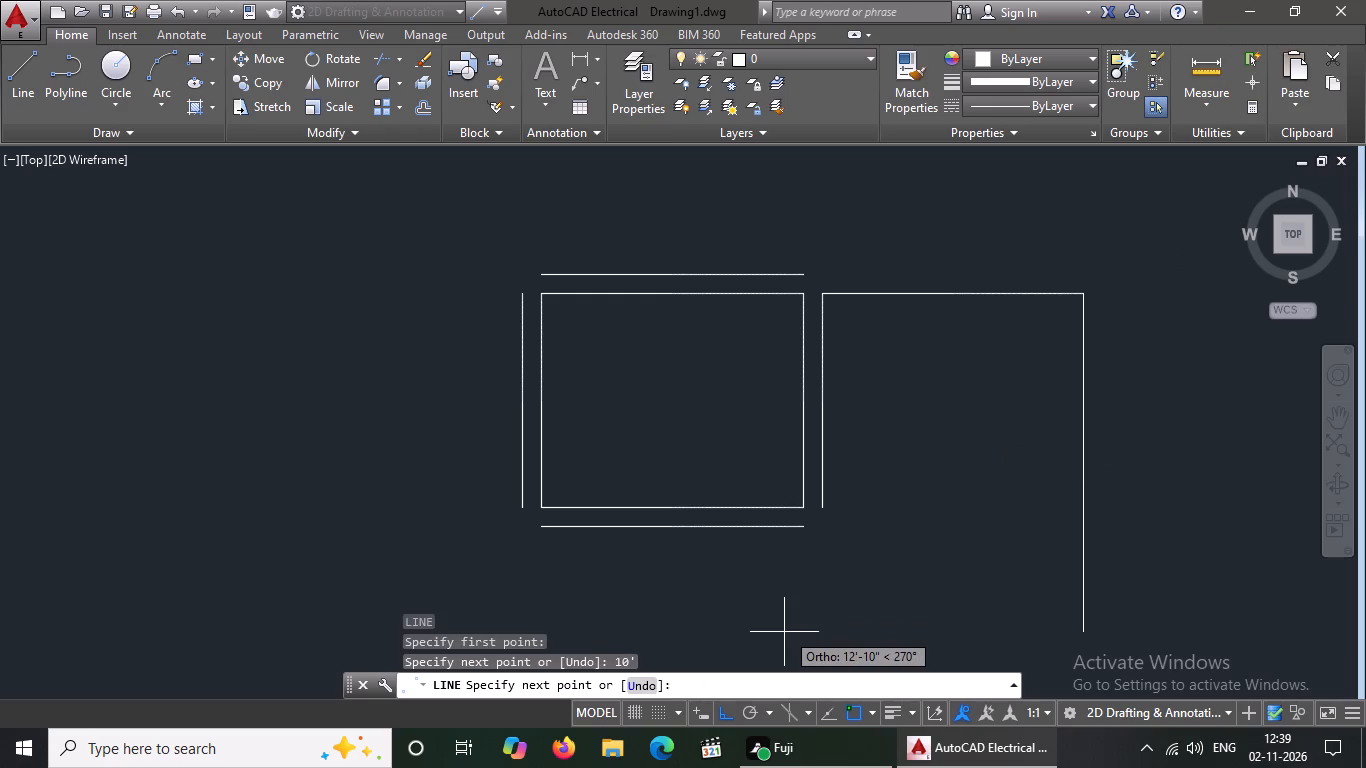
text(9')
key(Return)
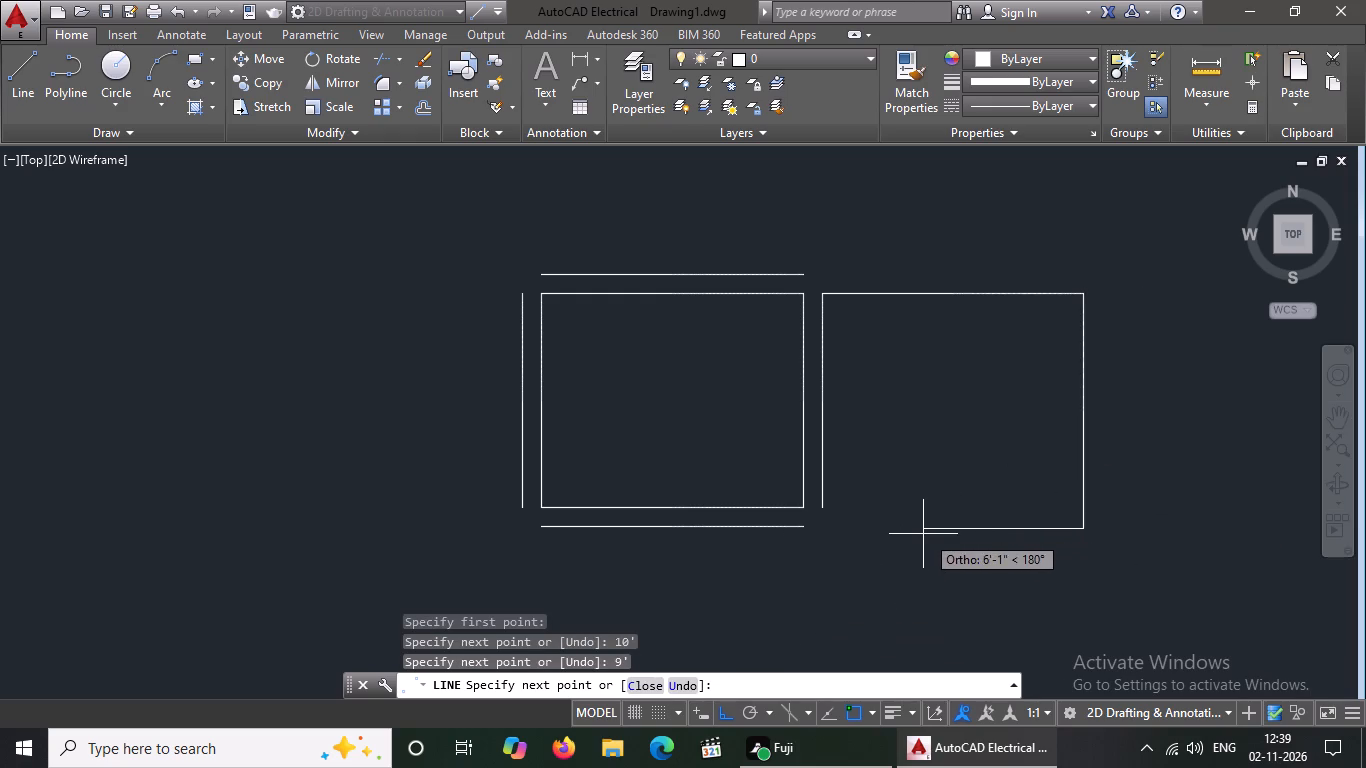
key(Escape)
Erase all the lines in the drawing.
drag(385, 167, 415, 195)
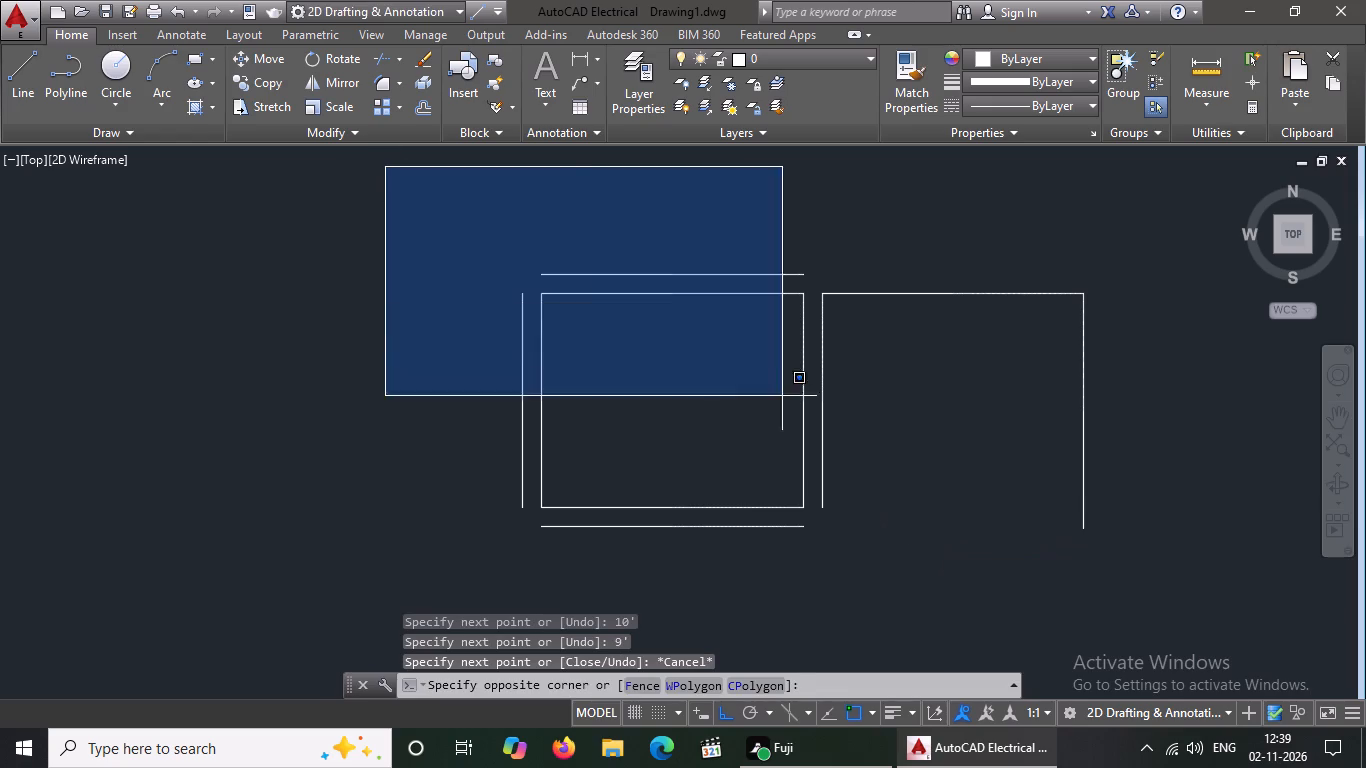
click(1124, 586)
key(Delete)
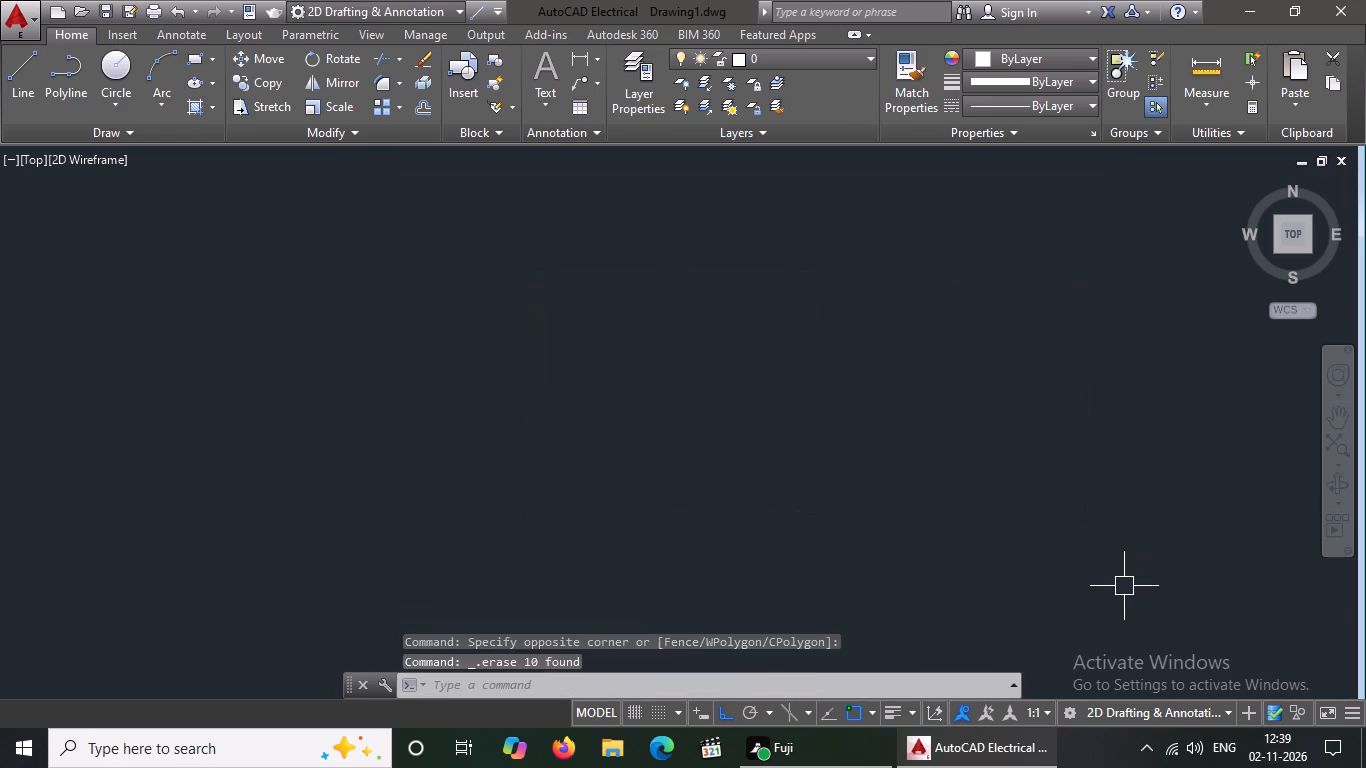
Draw a closed rectangular outline of lines, 10' wide and 8'2" high, starting from its upper-left corner.
click(26, 87)
drag(315, 197, 327, 198)
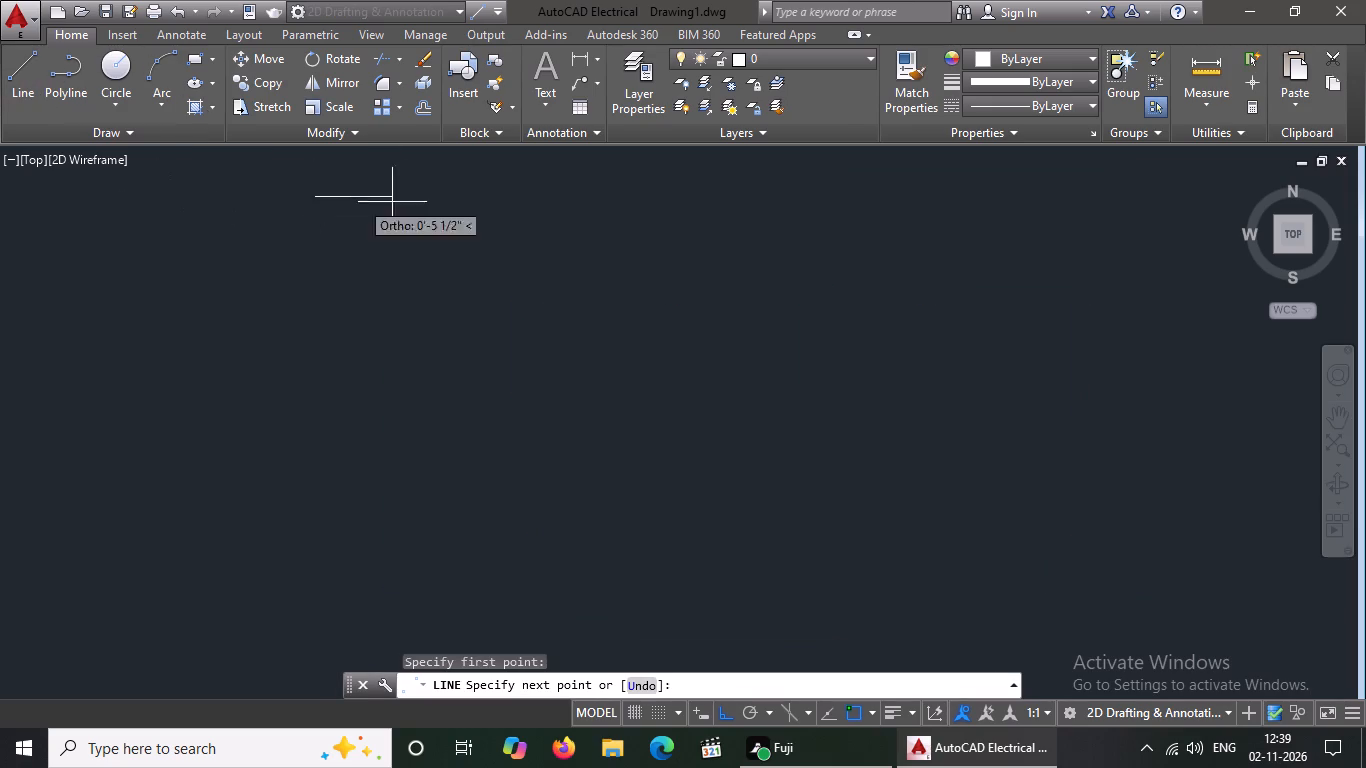
text(10')
key(Return)
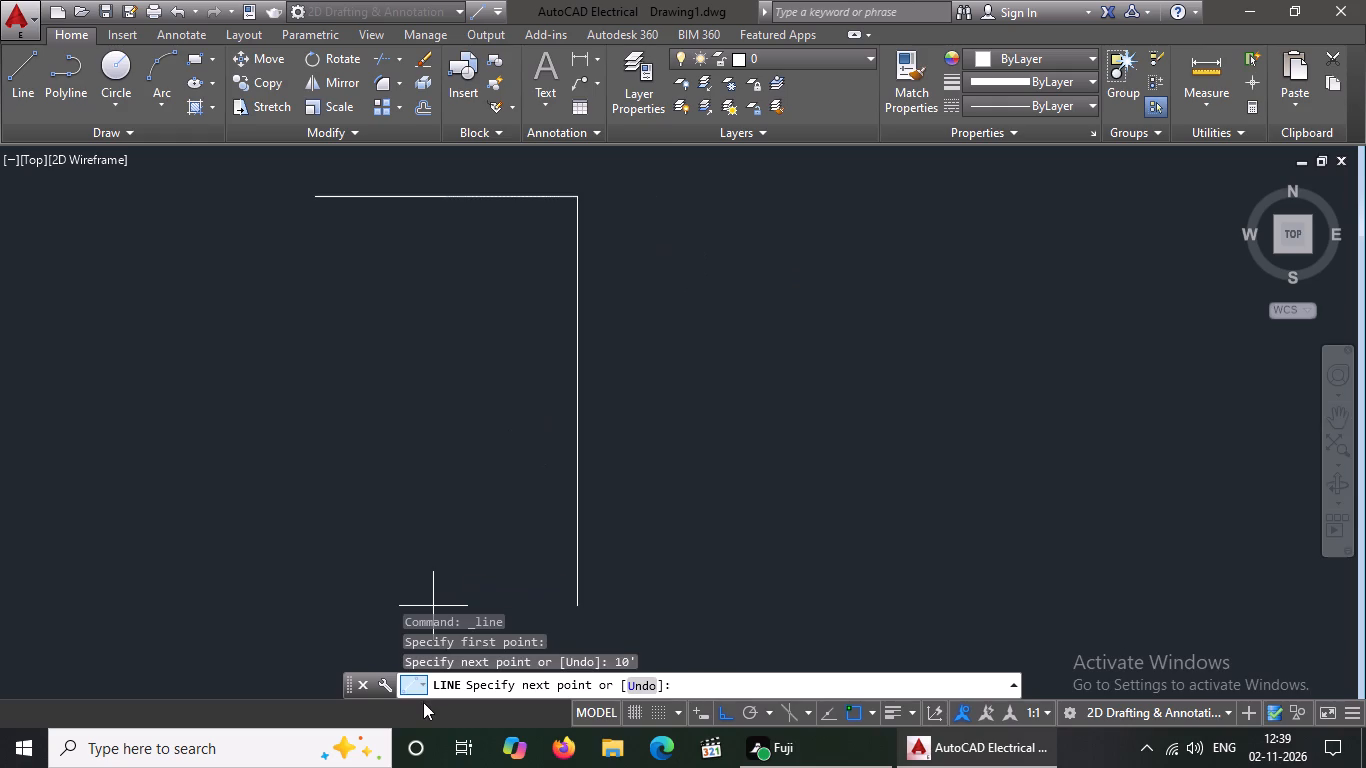
key(8)
text('2)
key(shift+quotedbl)
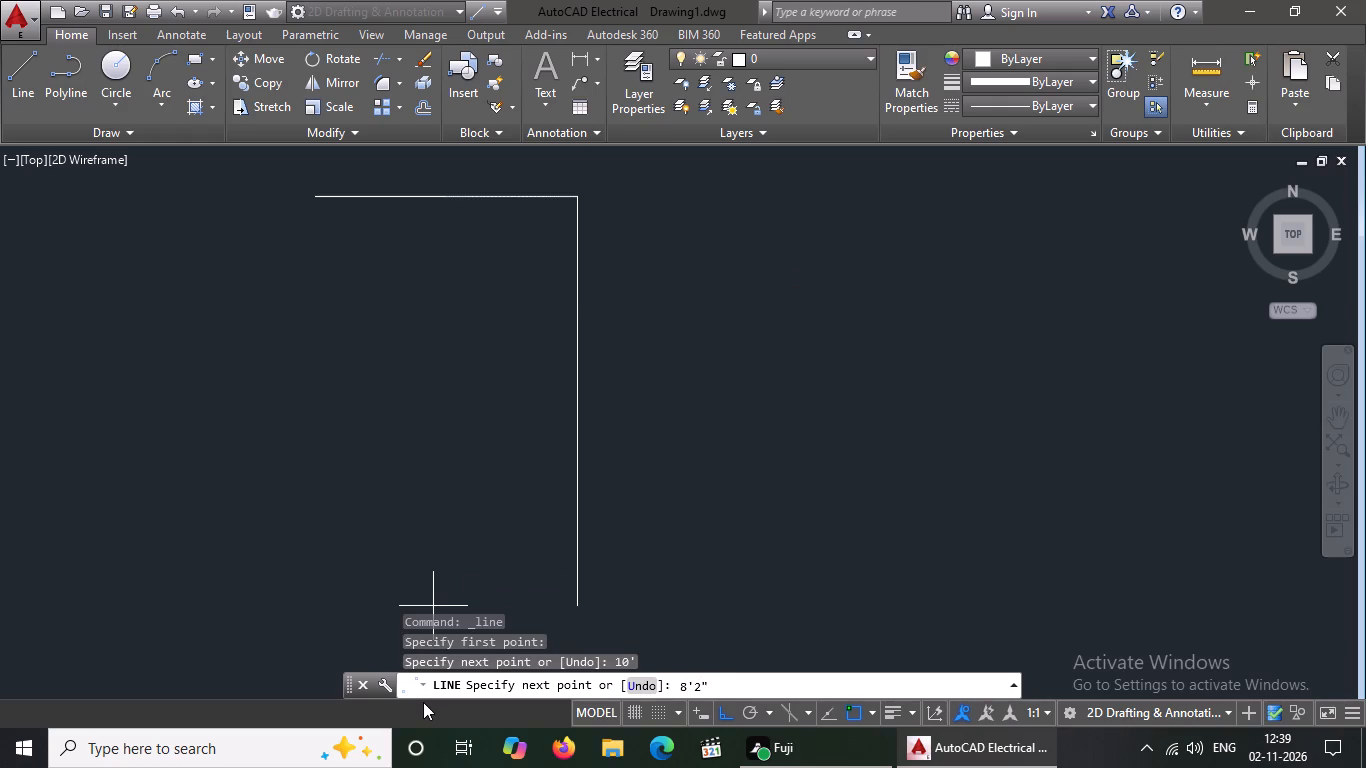
key(Return)
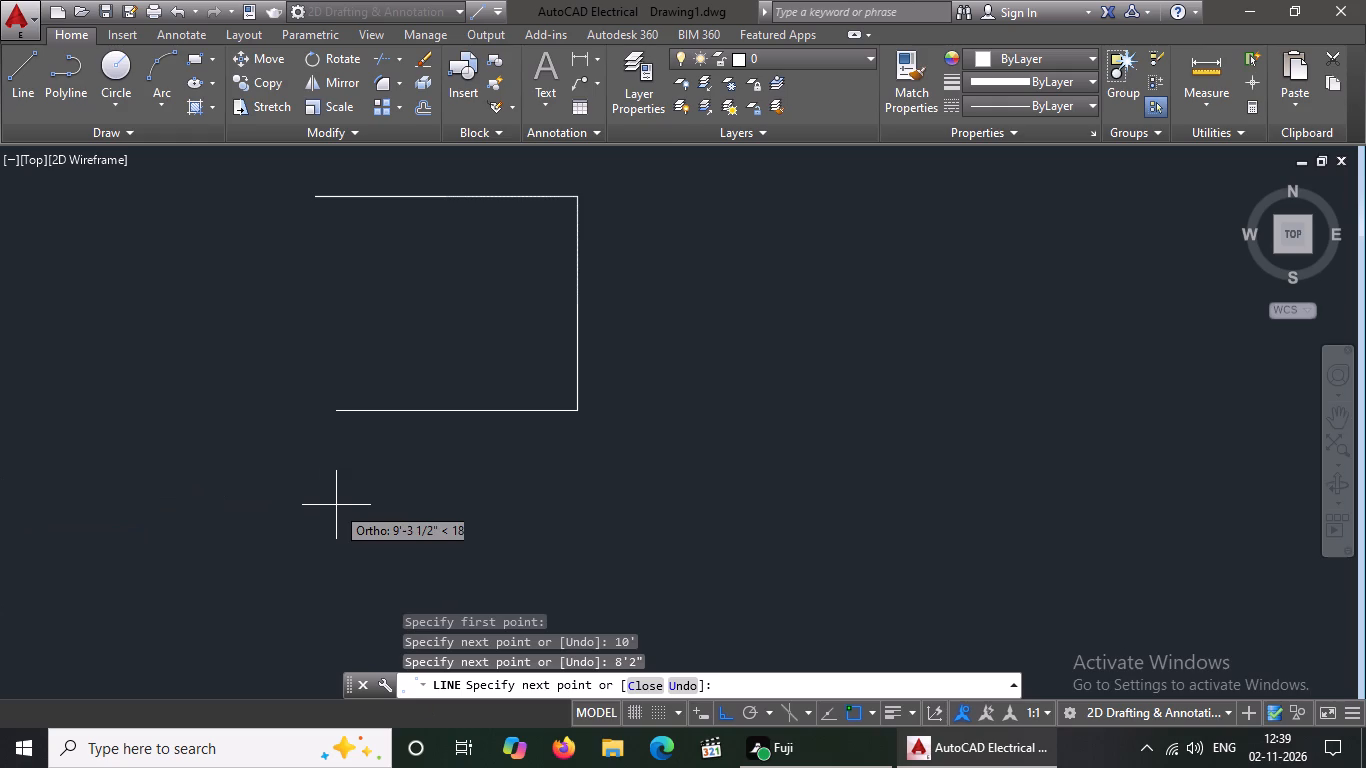
key(1)
key(0)
key(apostrophe)
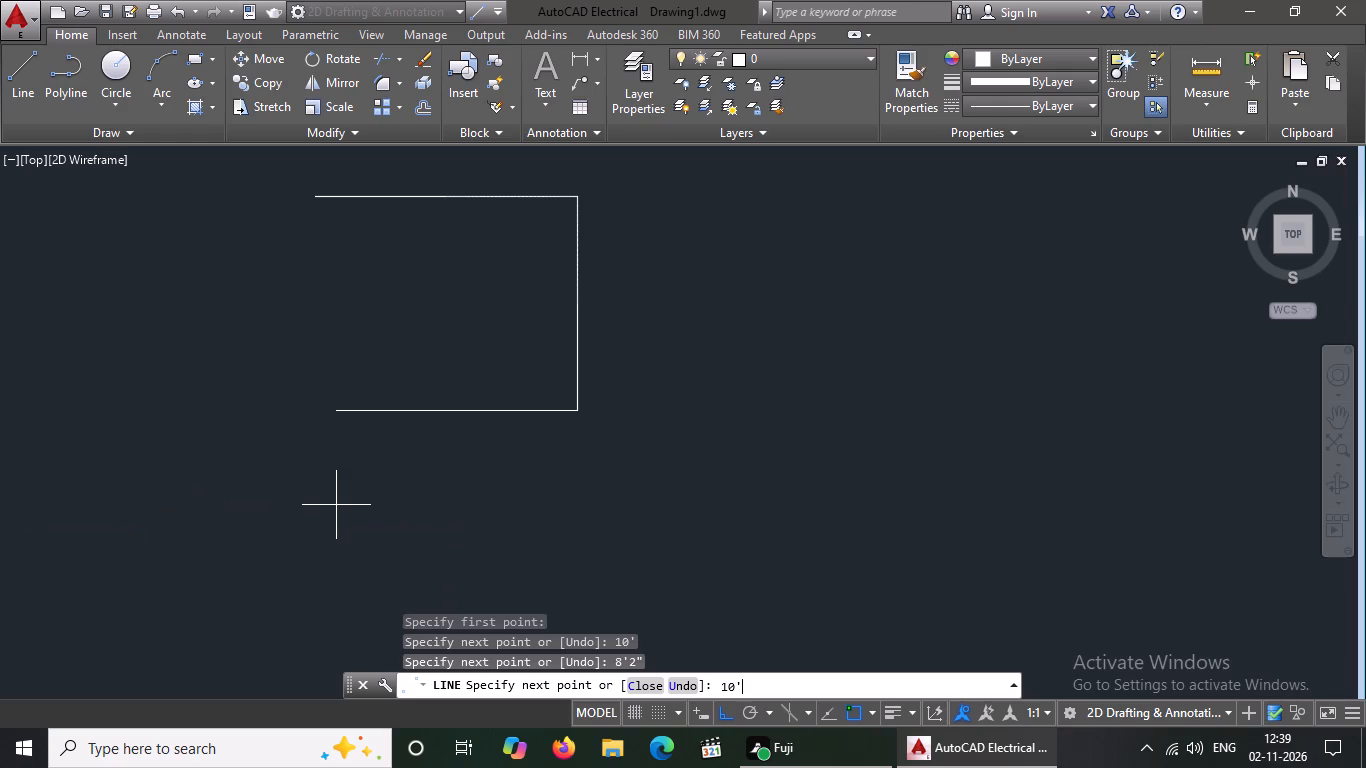
key(Return)
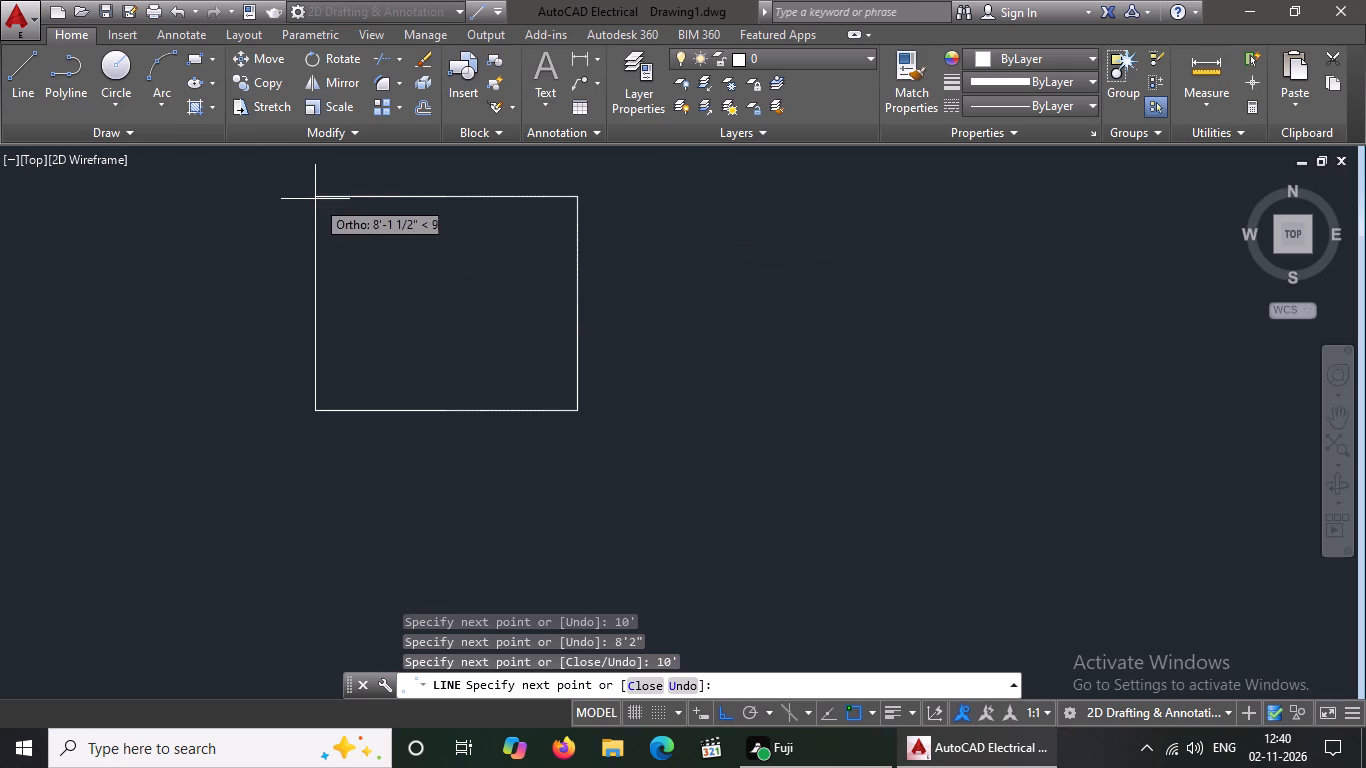
drag(322, 196, 312, 201)
key(Escape)
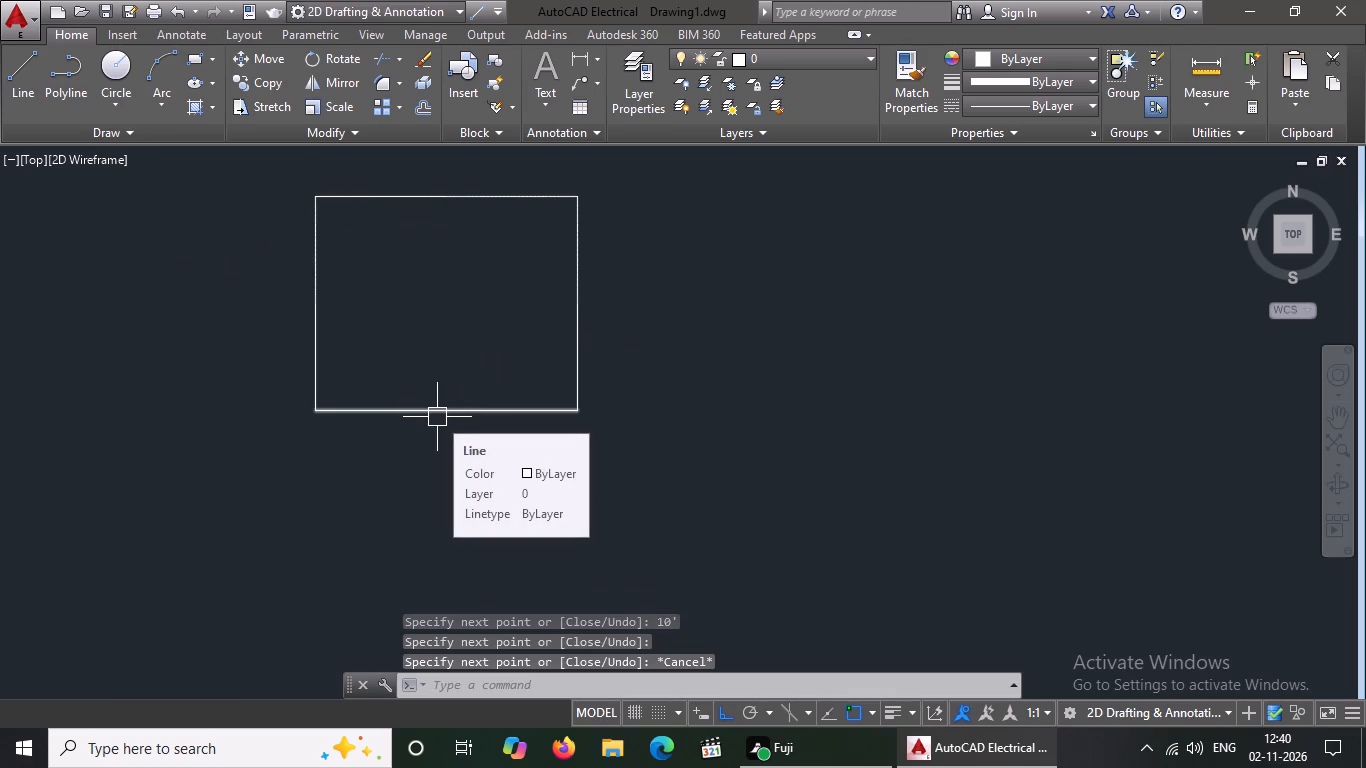
key(Escape)
Offset each of the four sides of the new rectangle outward by 9".
key(o)
key(Return)
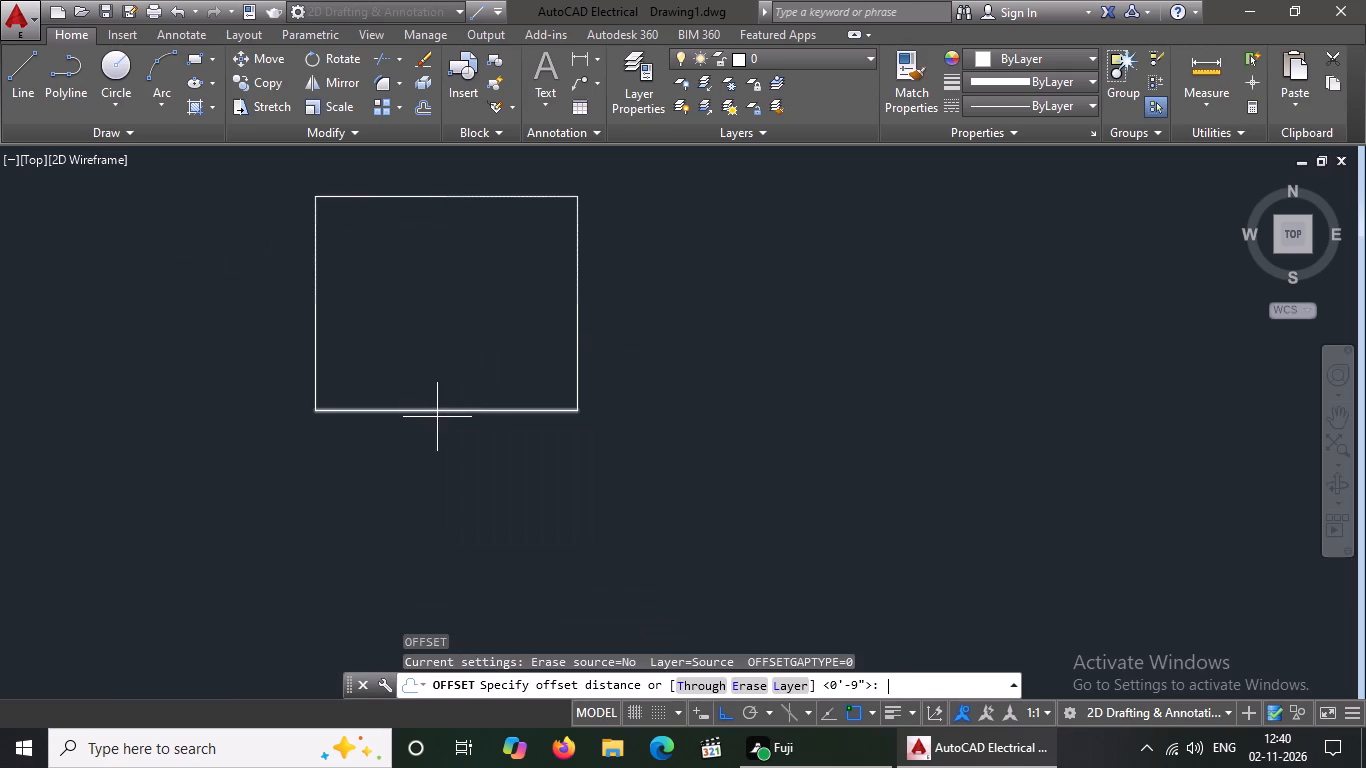
key(9)
key(shift+quotedbl)
key(Return)
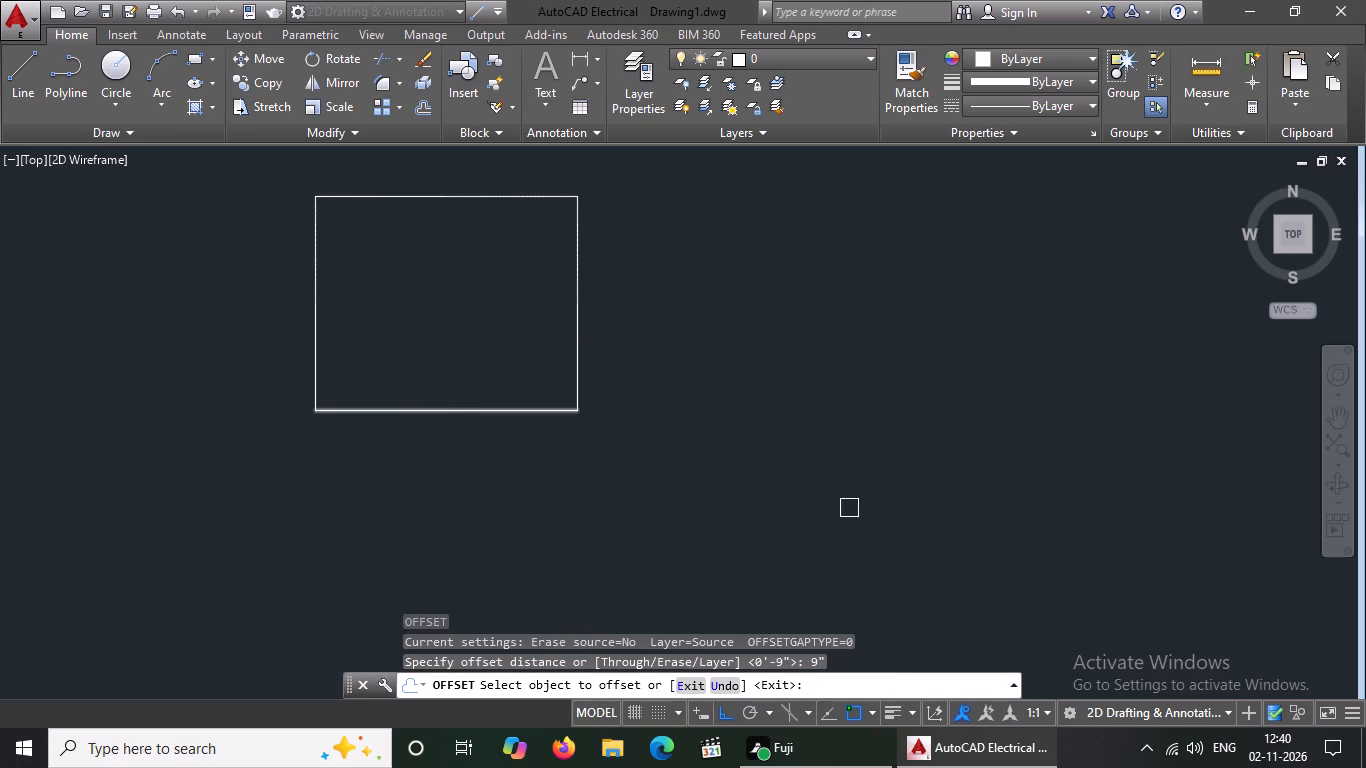
click(489, 195)
click(490, 179)
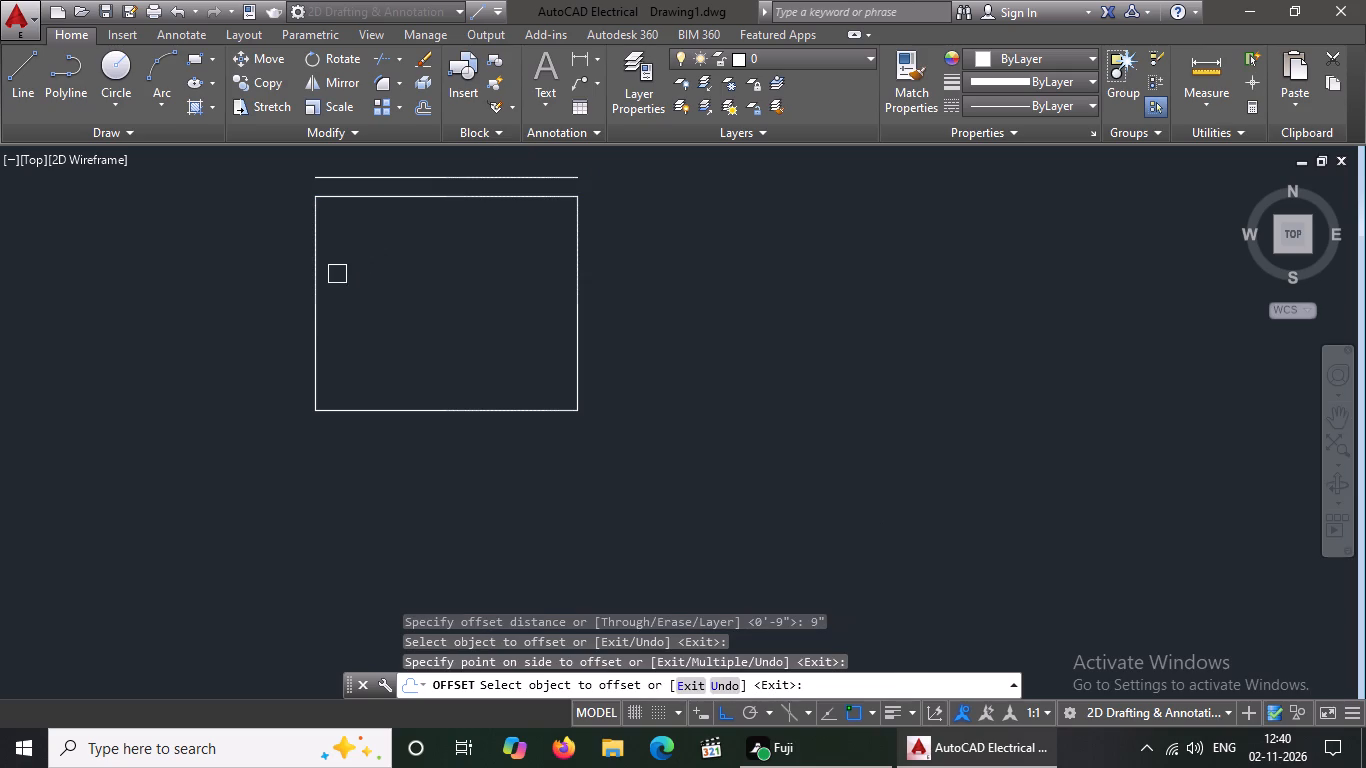
click(307, 287)
drag(217, 313, 232, 307)
drag(576, 281, 612, 273)
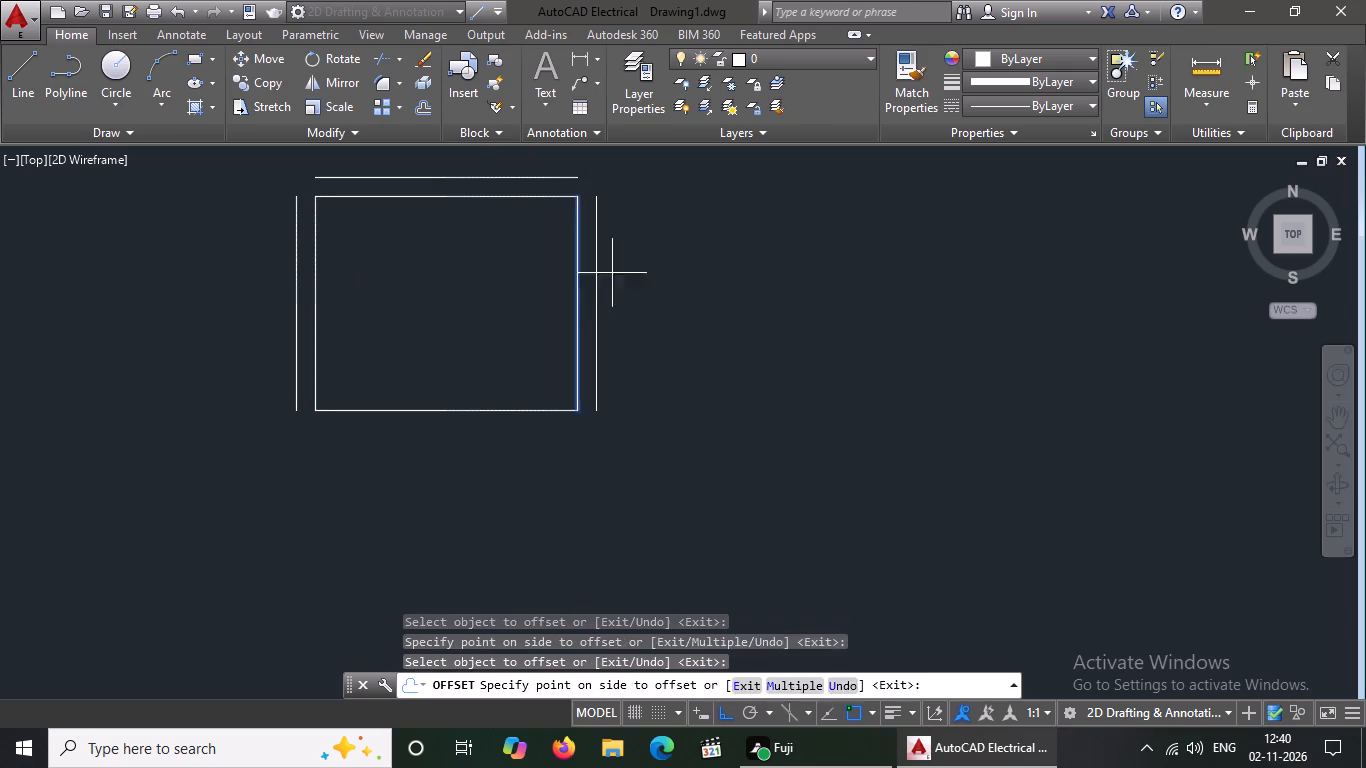
drag(612, 273, 597, 275)
drag(776, 265, 722, 307)
click(409, 407)
click(423, 473)
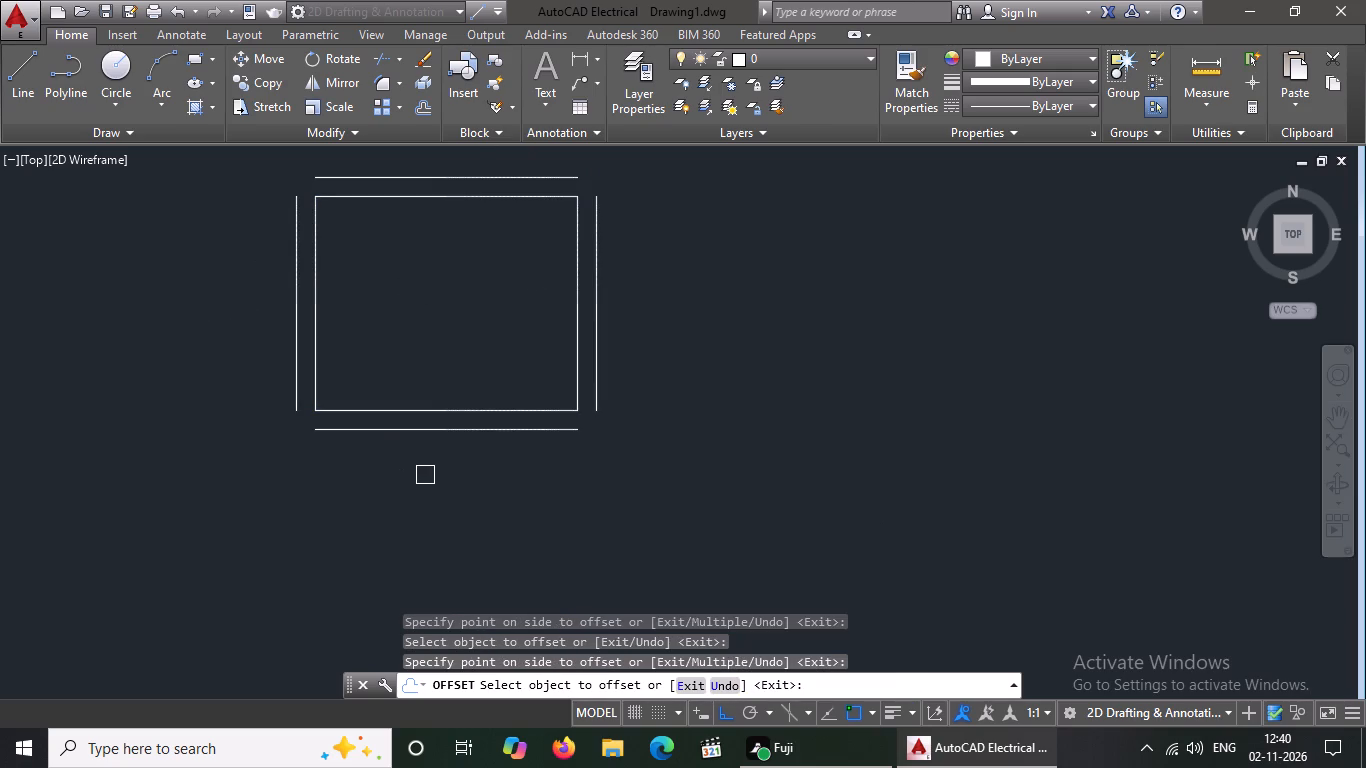
key(Escape)
Draw a 10' line rightward from the upper end of the right offset line, continuing with a 9' line downward.
key(l)
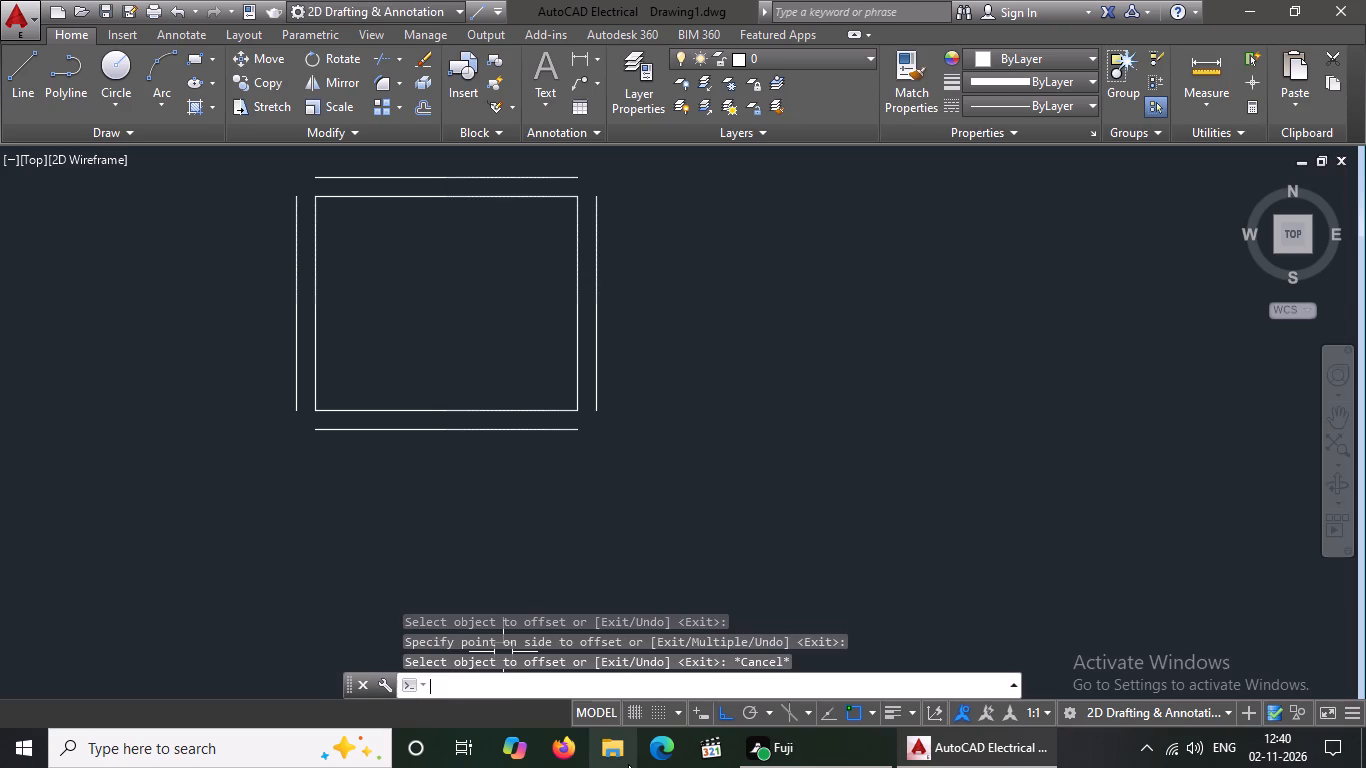
key(Return)
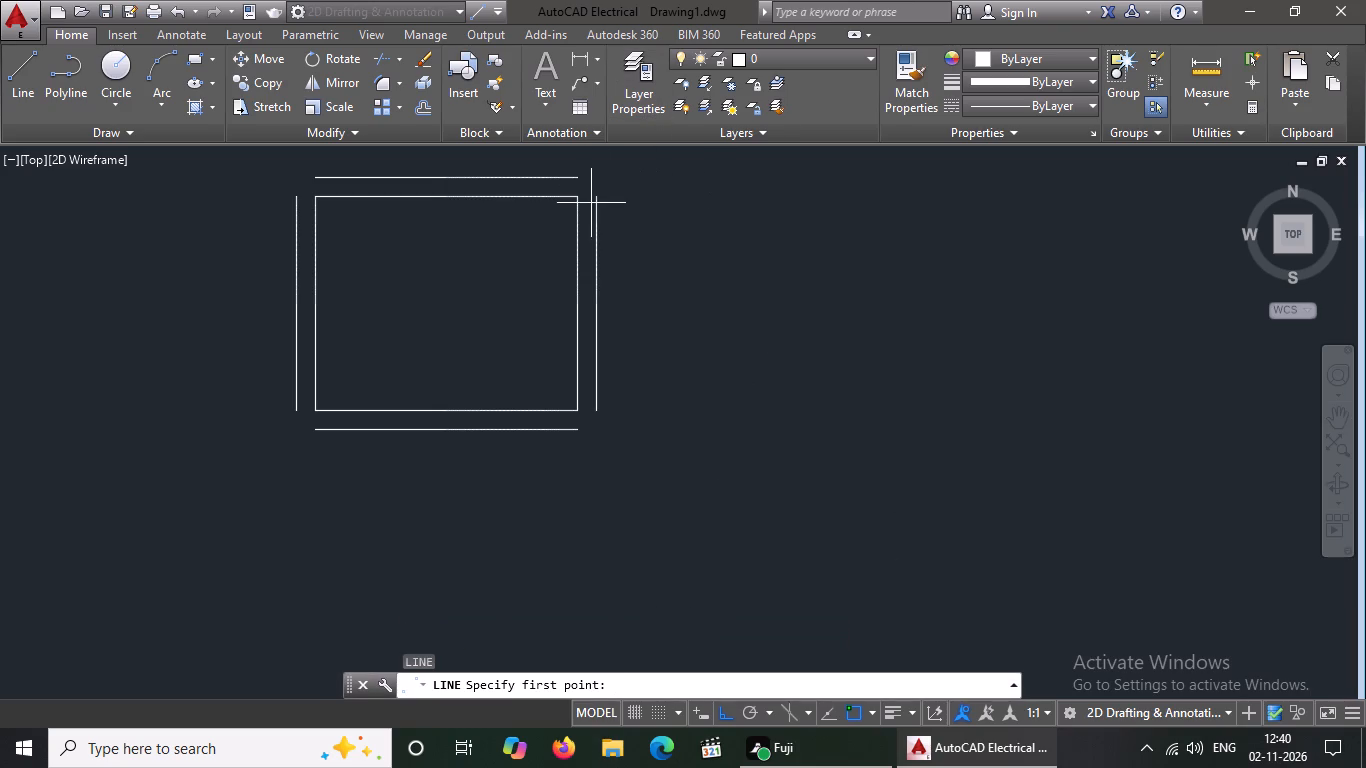
click(605, 197)
text(10')
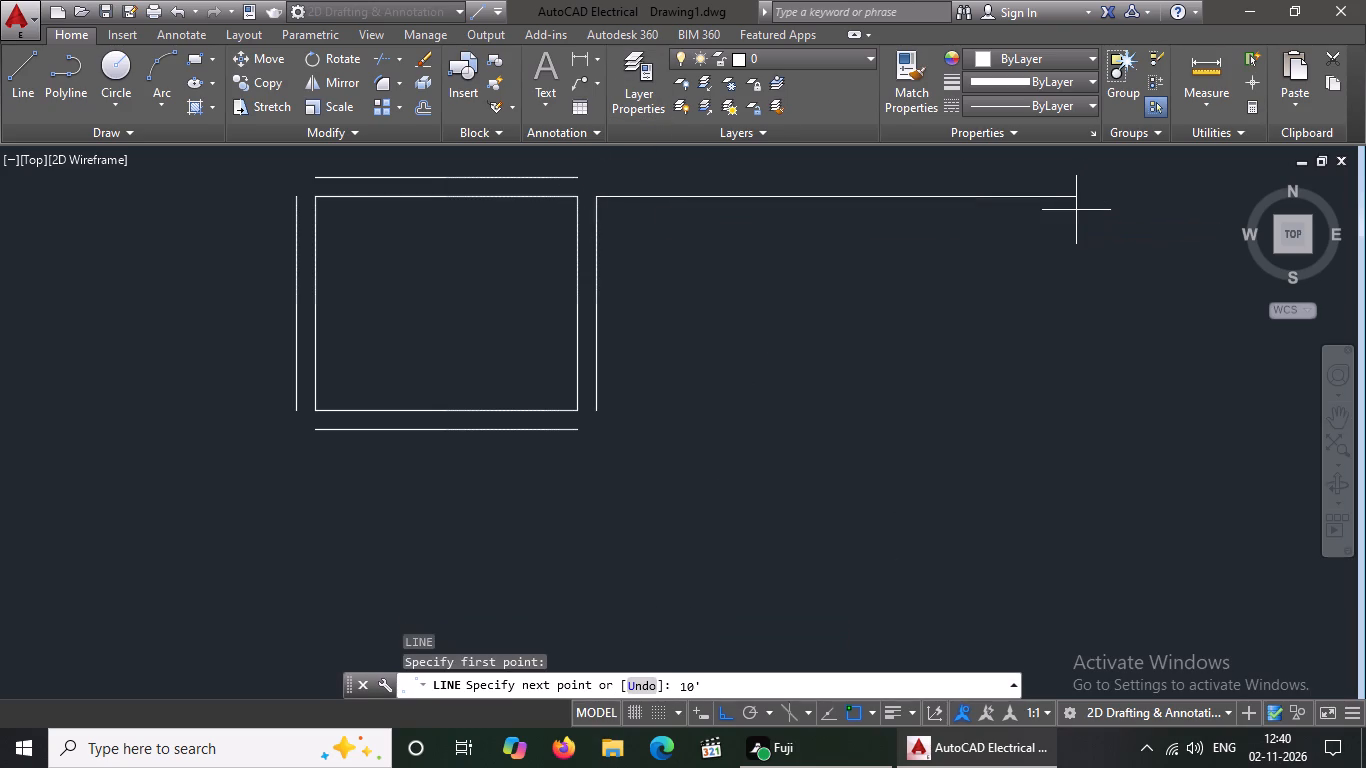
key(Return)
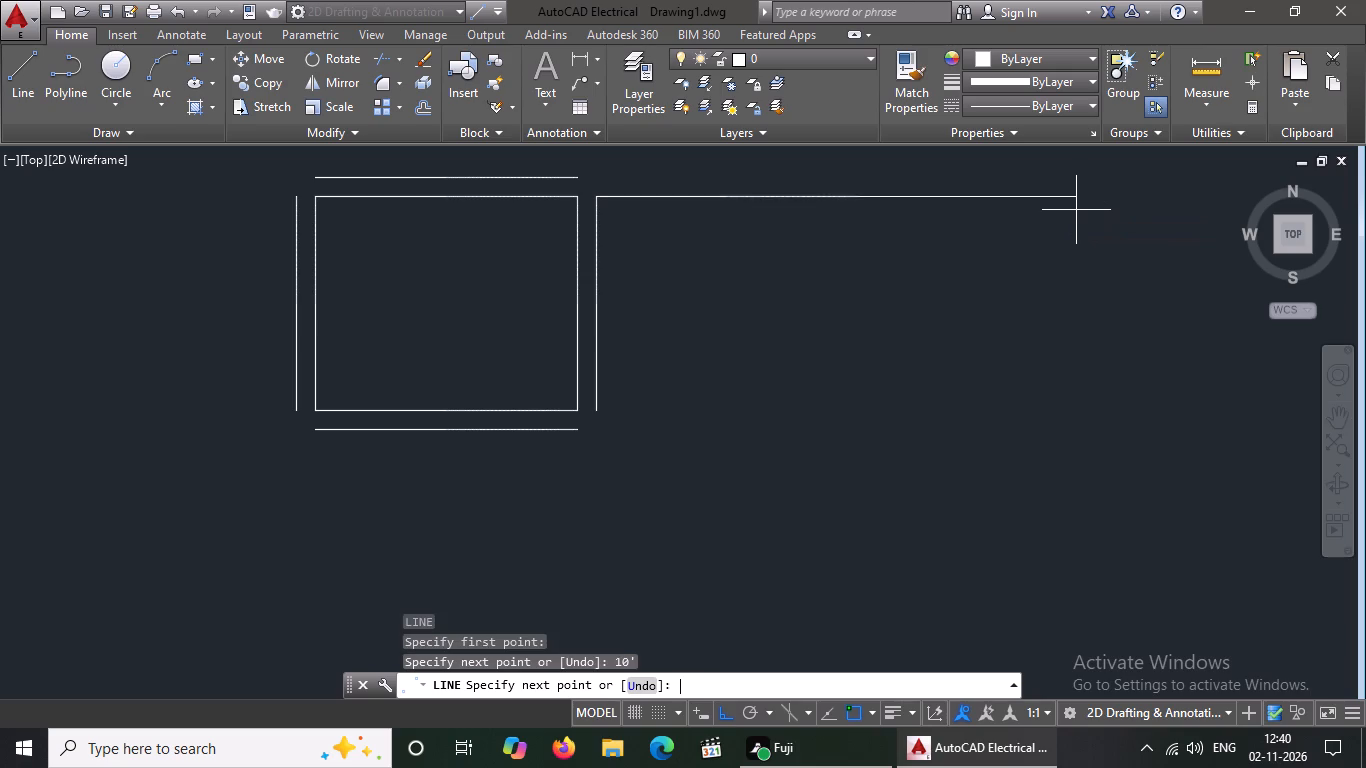
text(9')
key(Return)
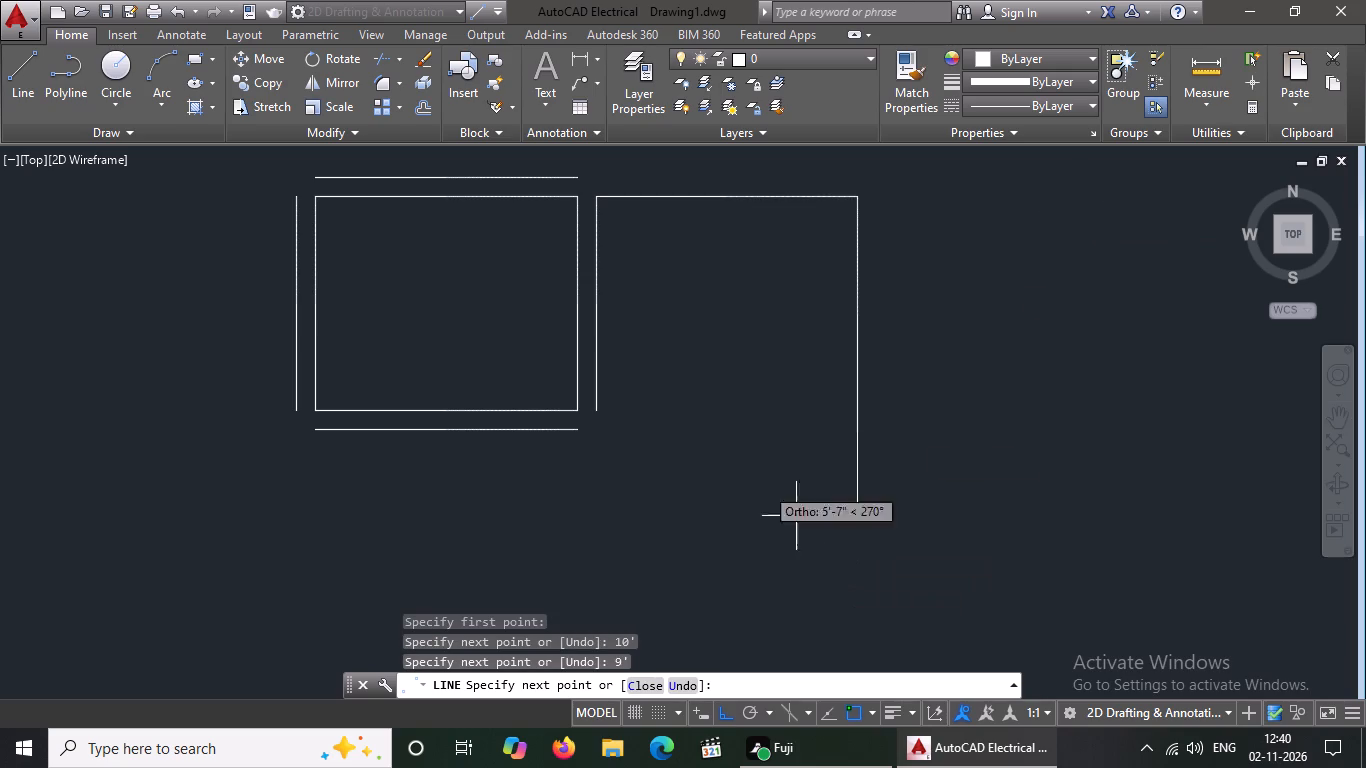
key(Escape)
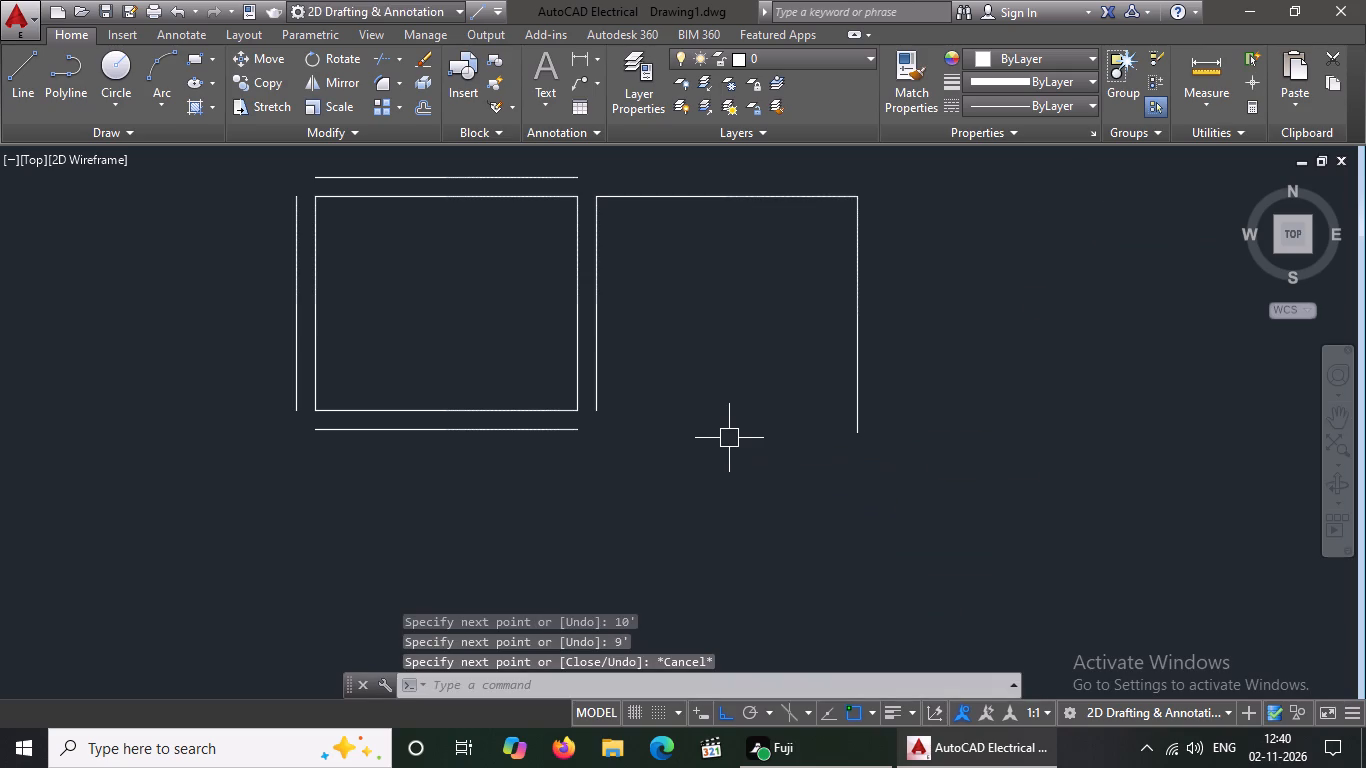
Fillet the first room's bottom line with the 9' vertical line to form a square corner closing the second room.
key(f)
key(Return)
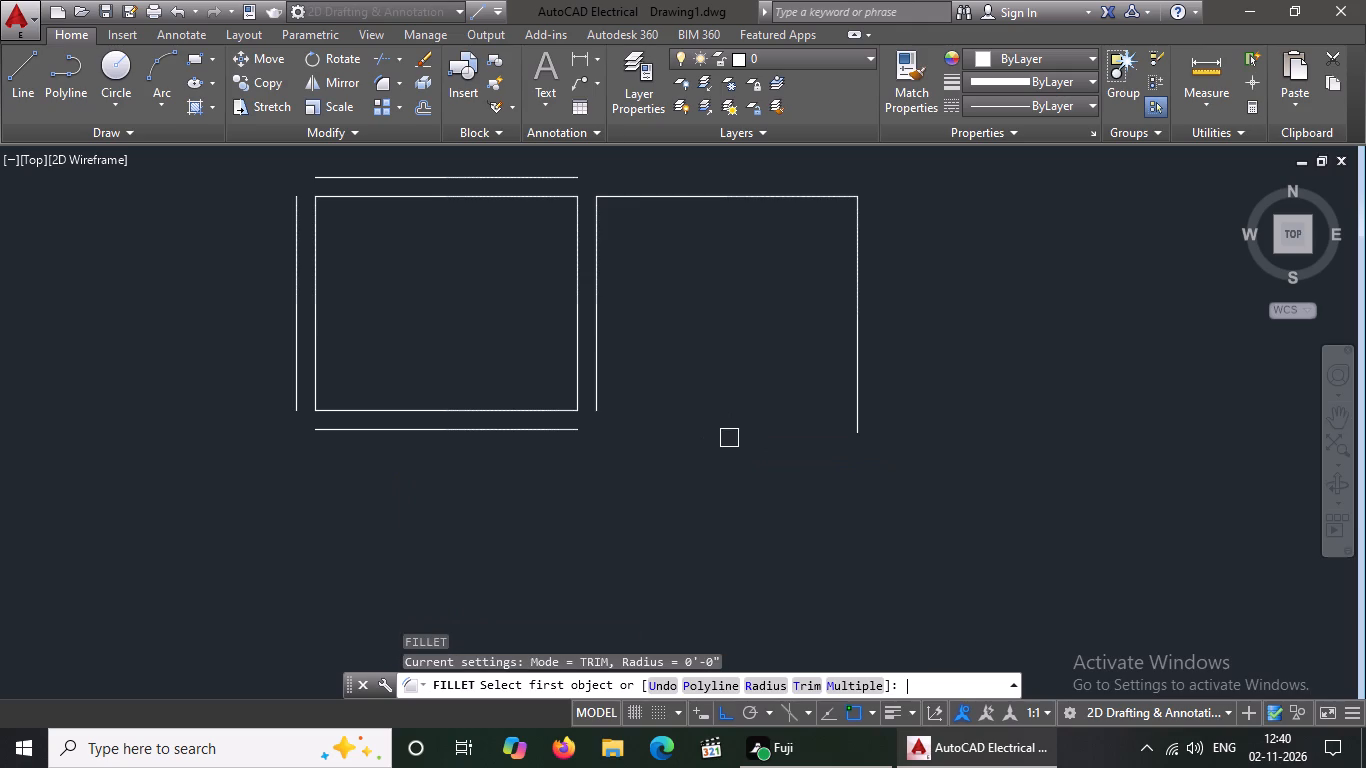
click(546, 408)
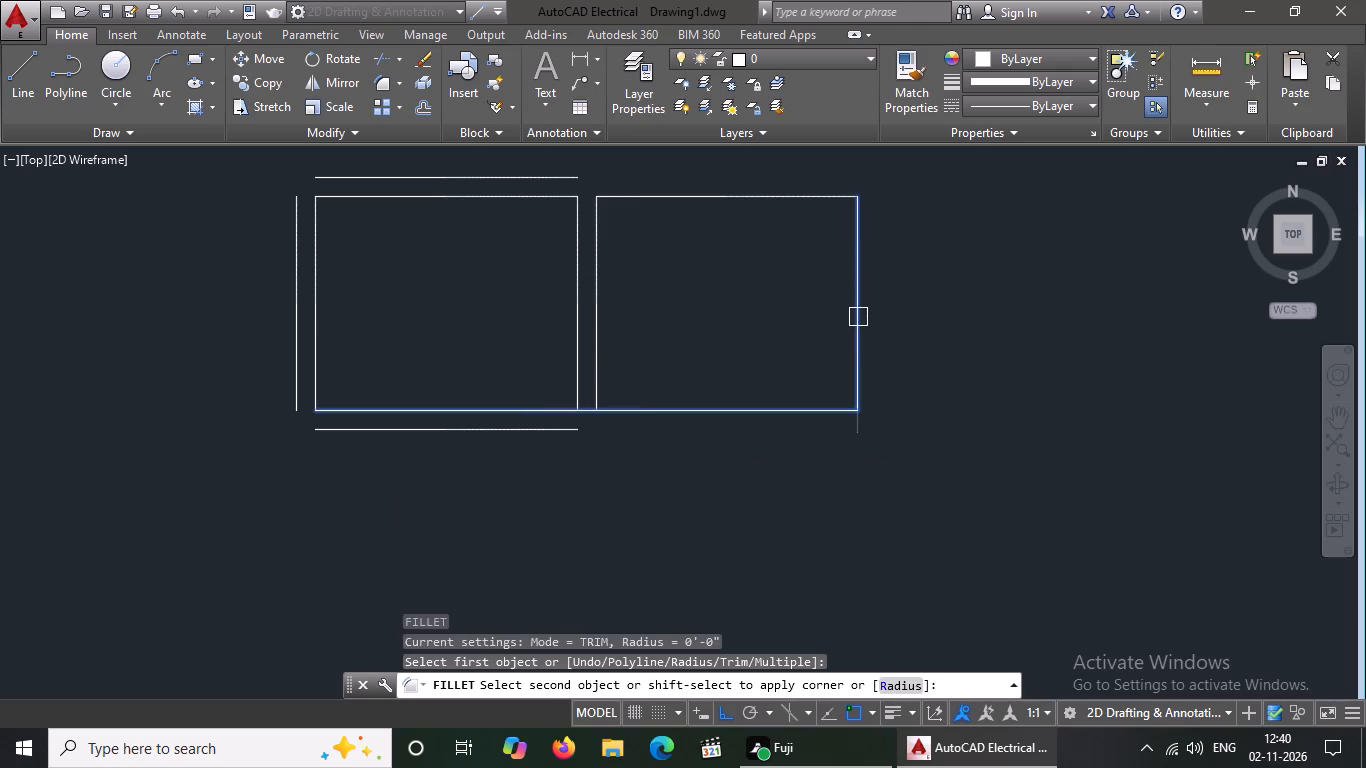
click(859, 317)
key(Escape)
Offset the top, right and bottom sides of the second room outward by 9".
key(o)
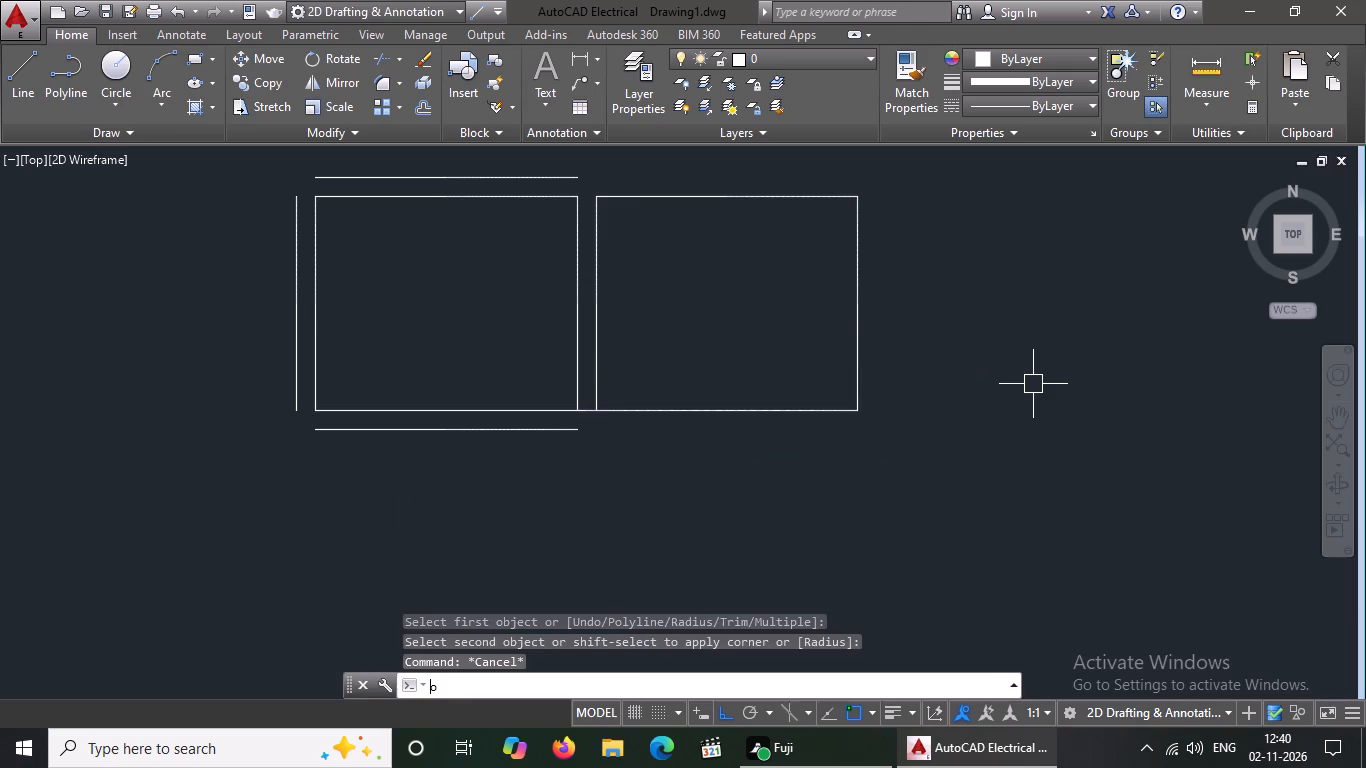
key(Return)
key(9)
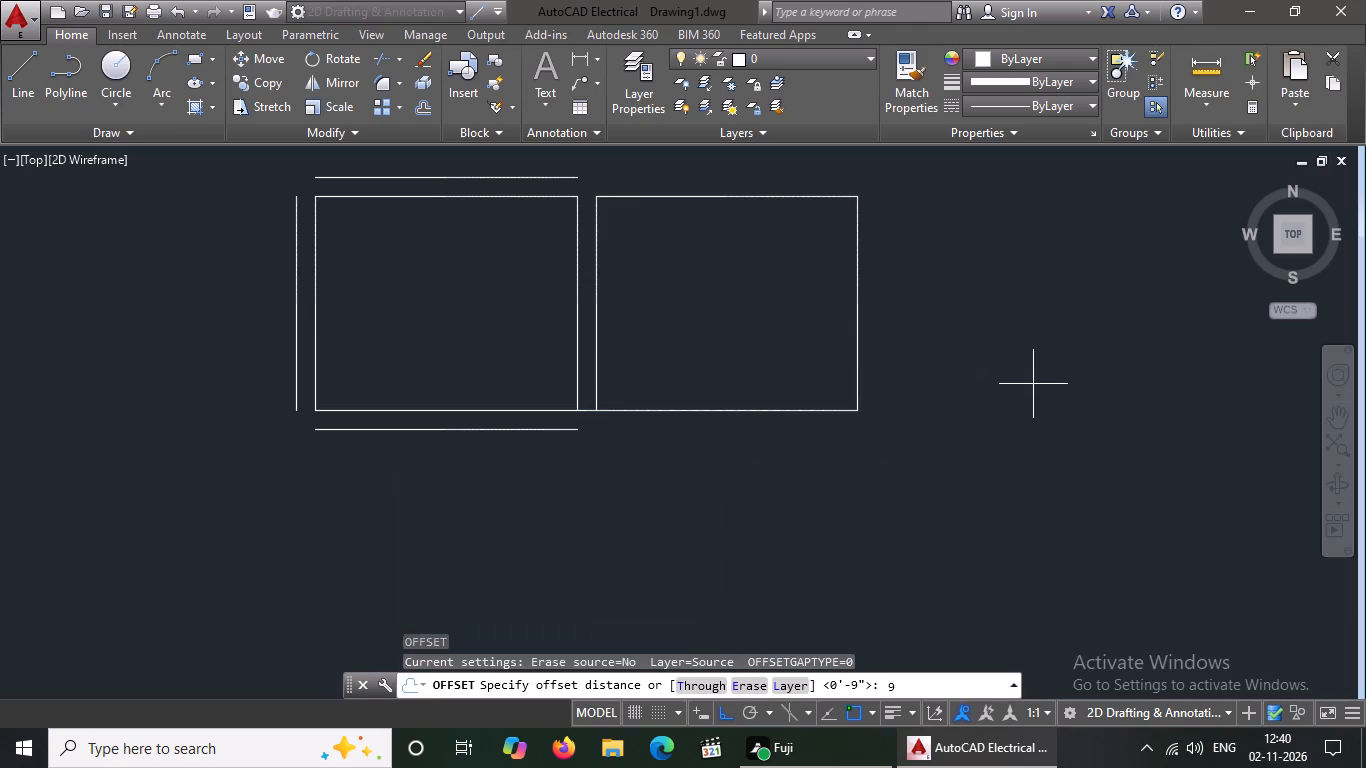
key(shift+quotedbl)
key(Return)
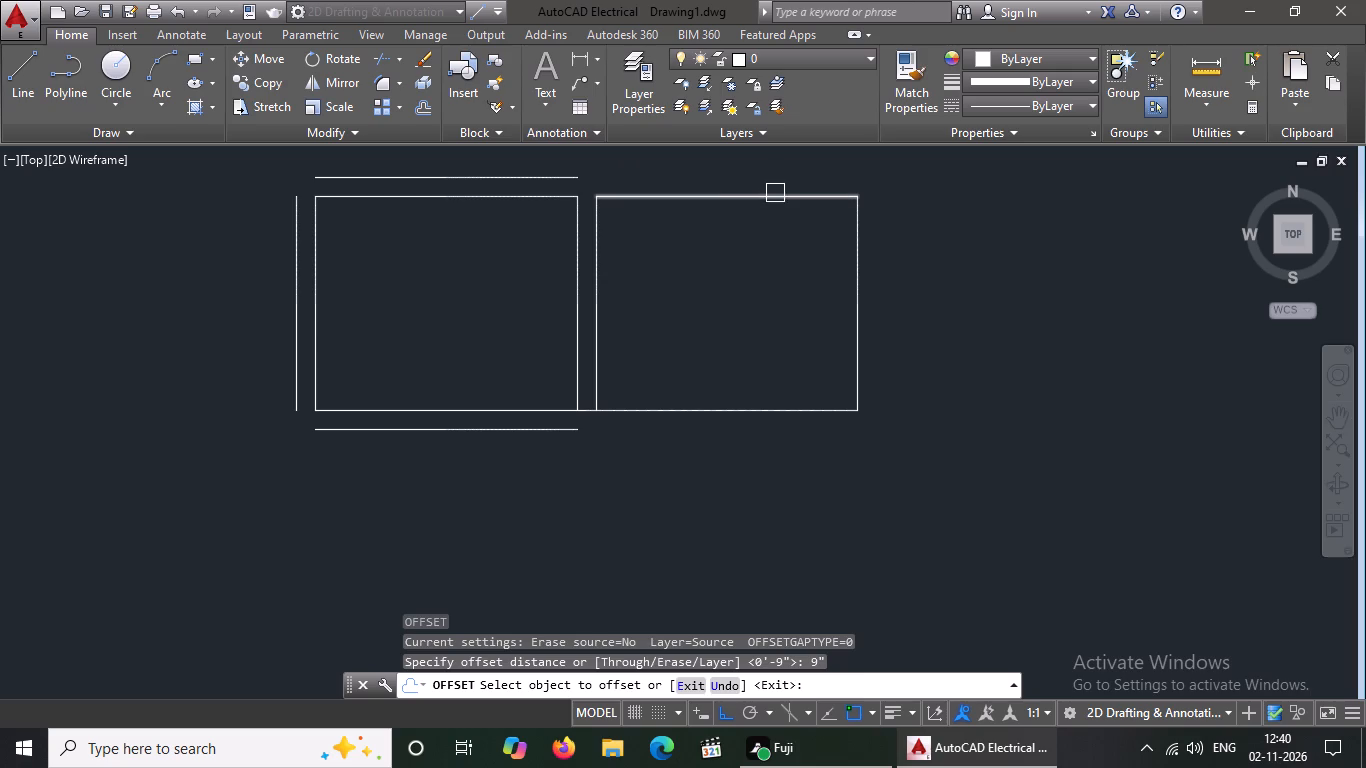
click(767, 196)
drag(765, 163, 772, 181)
drag(860, 314, 893, 313)
click(1005, 326)
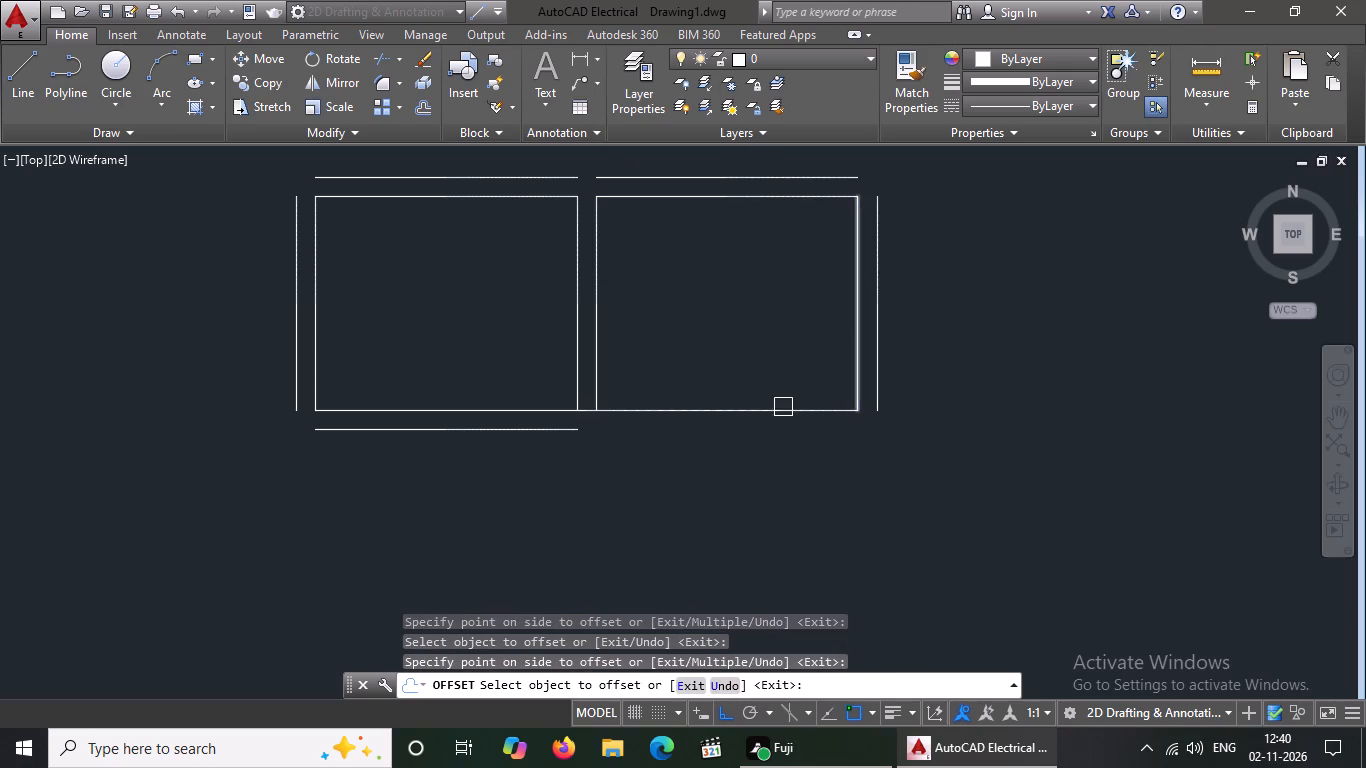
drag(757, 413, 750, 425)
click(722, 525)
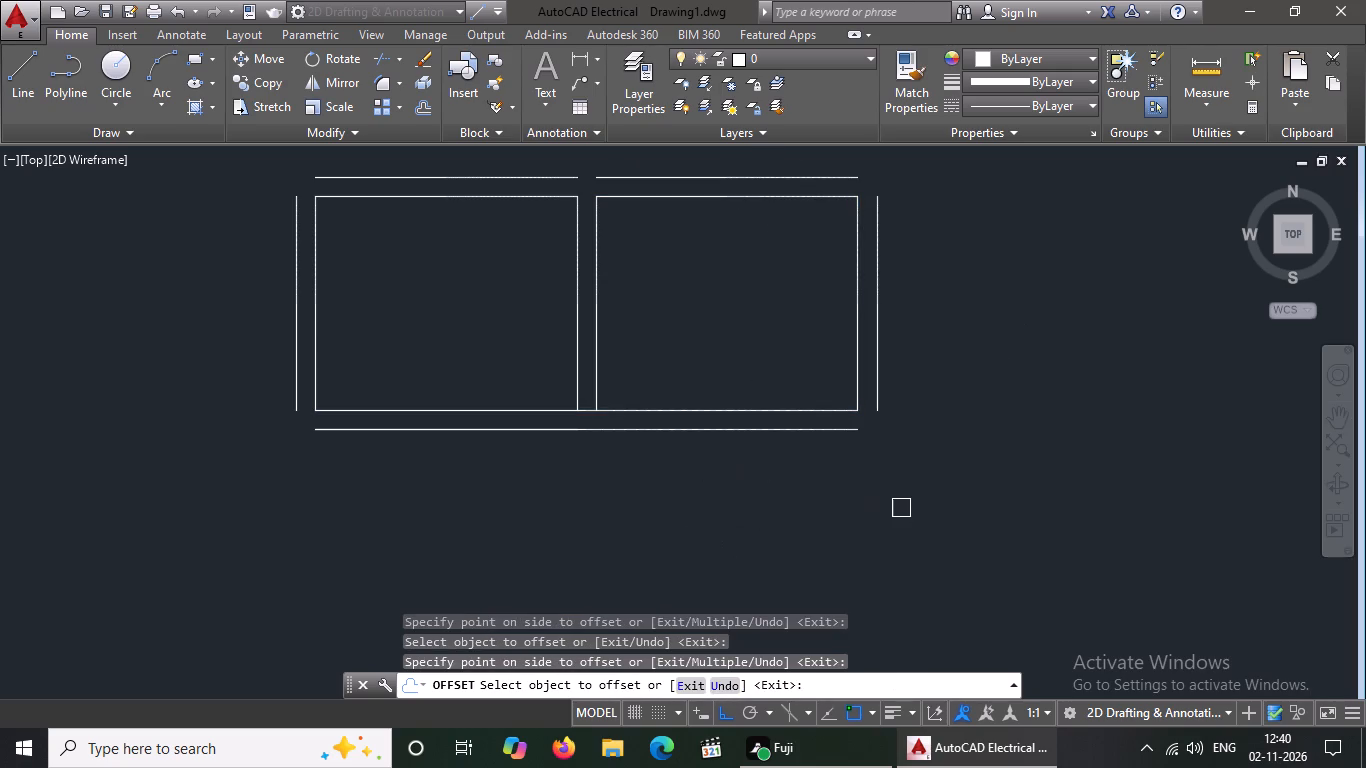
key(Escape)
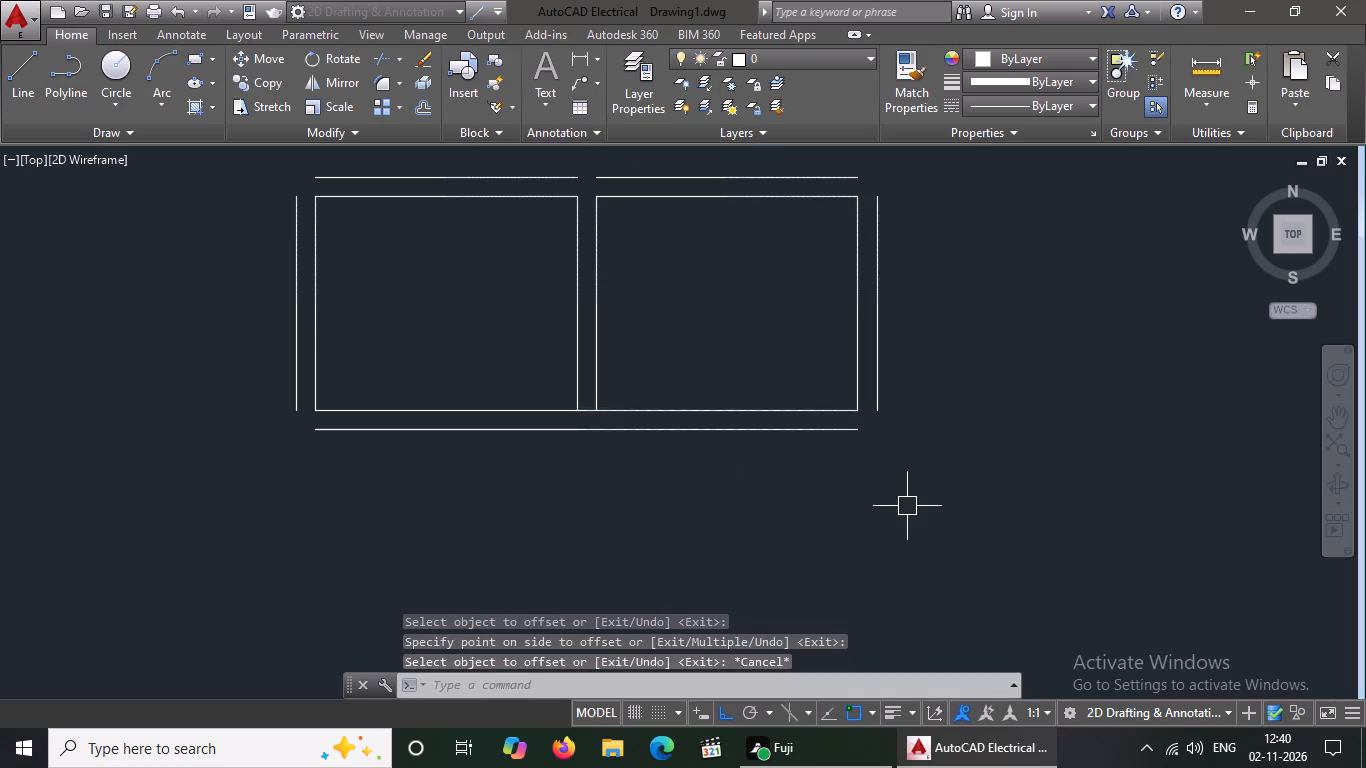
Draw lines 5' down, 4' left and 5' up from the right end of the lower offset line, forming a small room.
key(l)
key(Return)
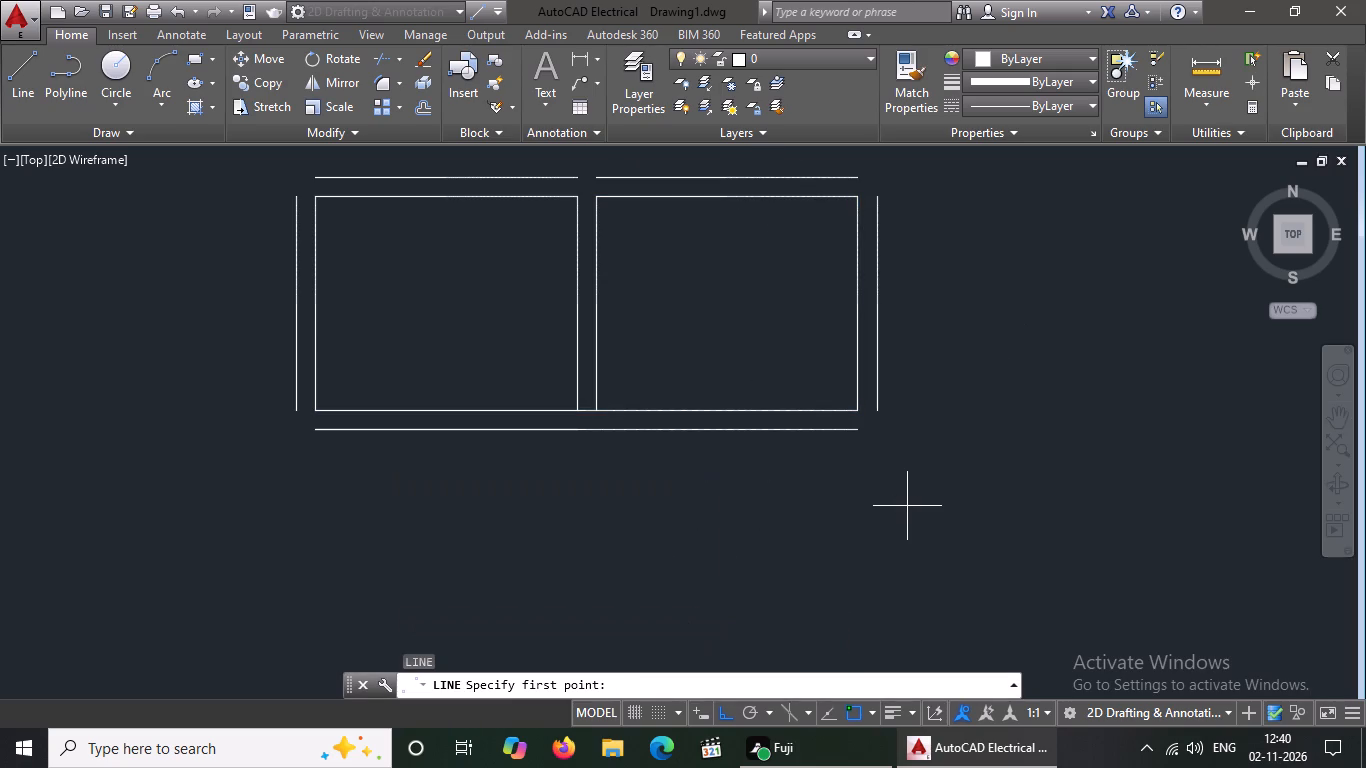
click(852, 425)
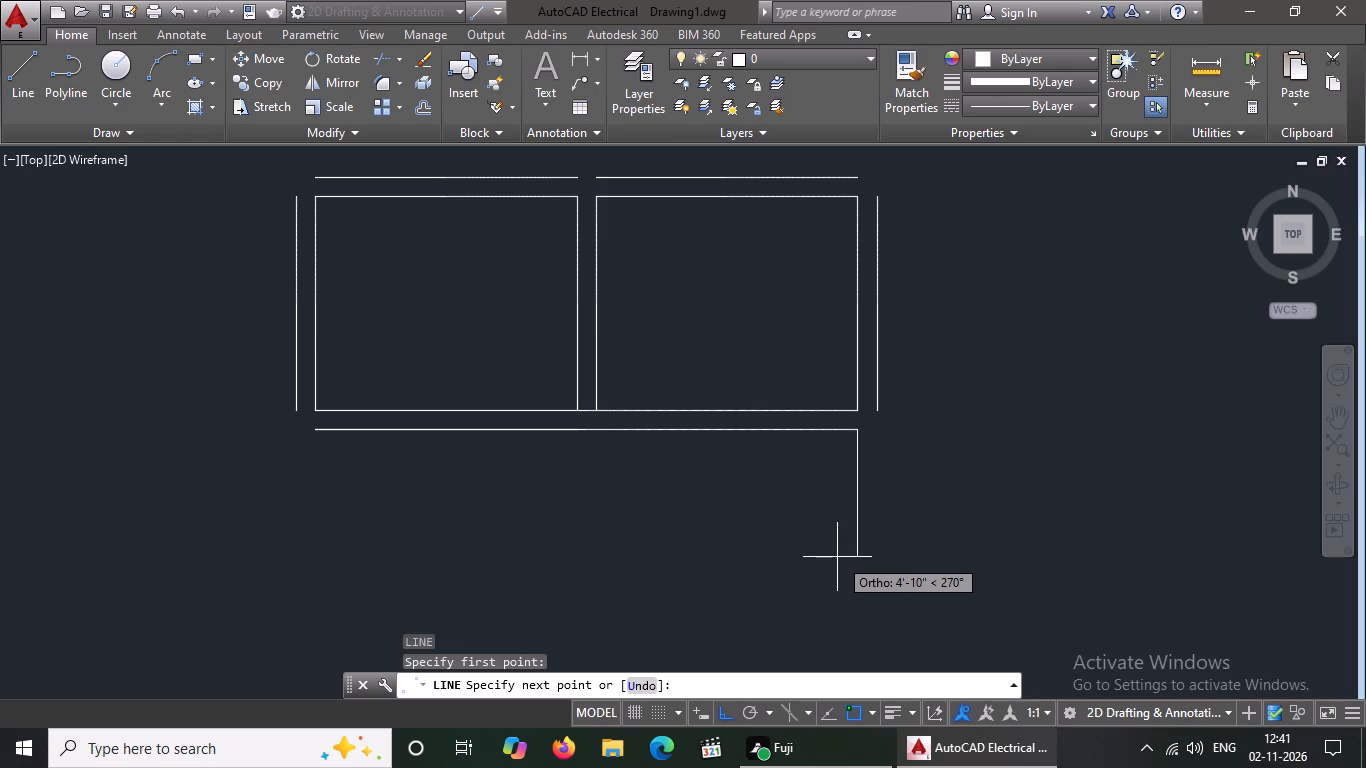
text(5')
key(Return)
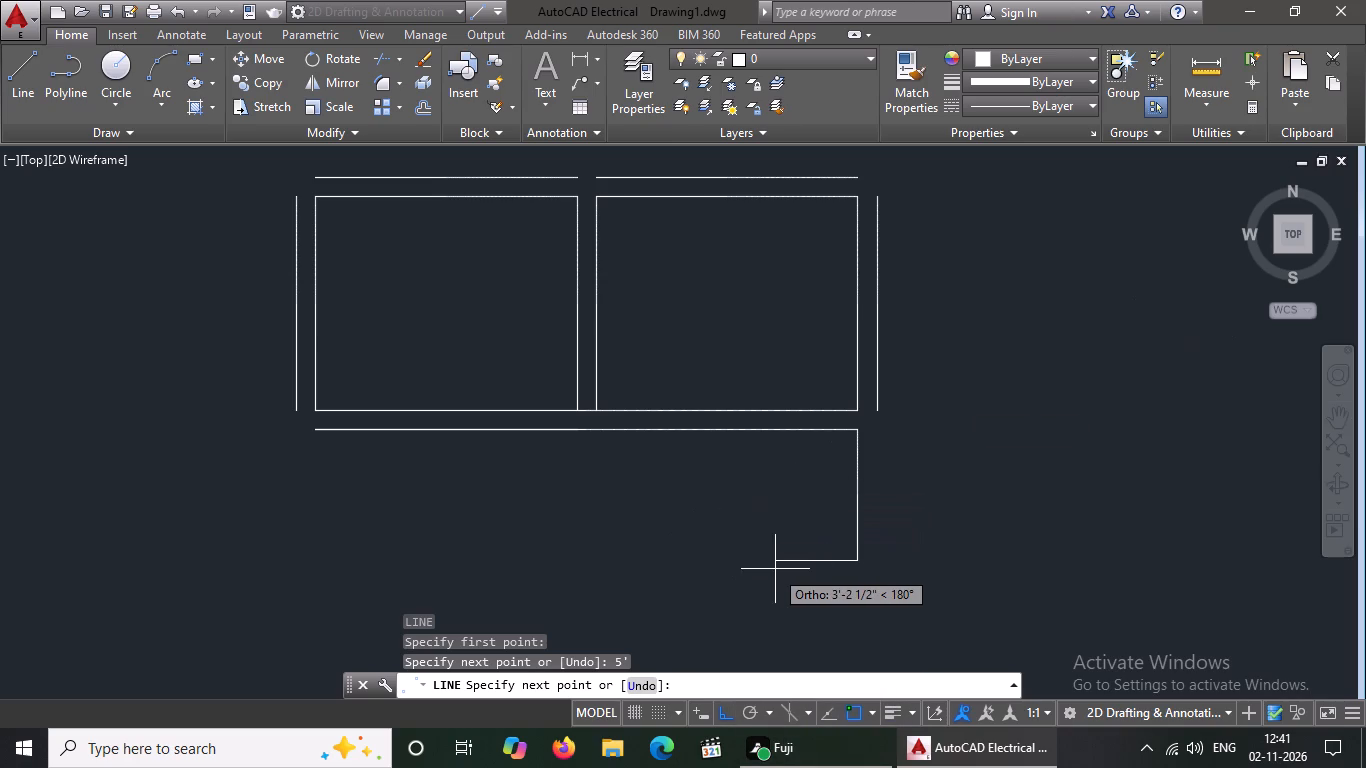
text(4')
key(Return)
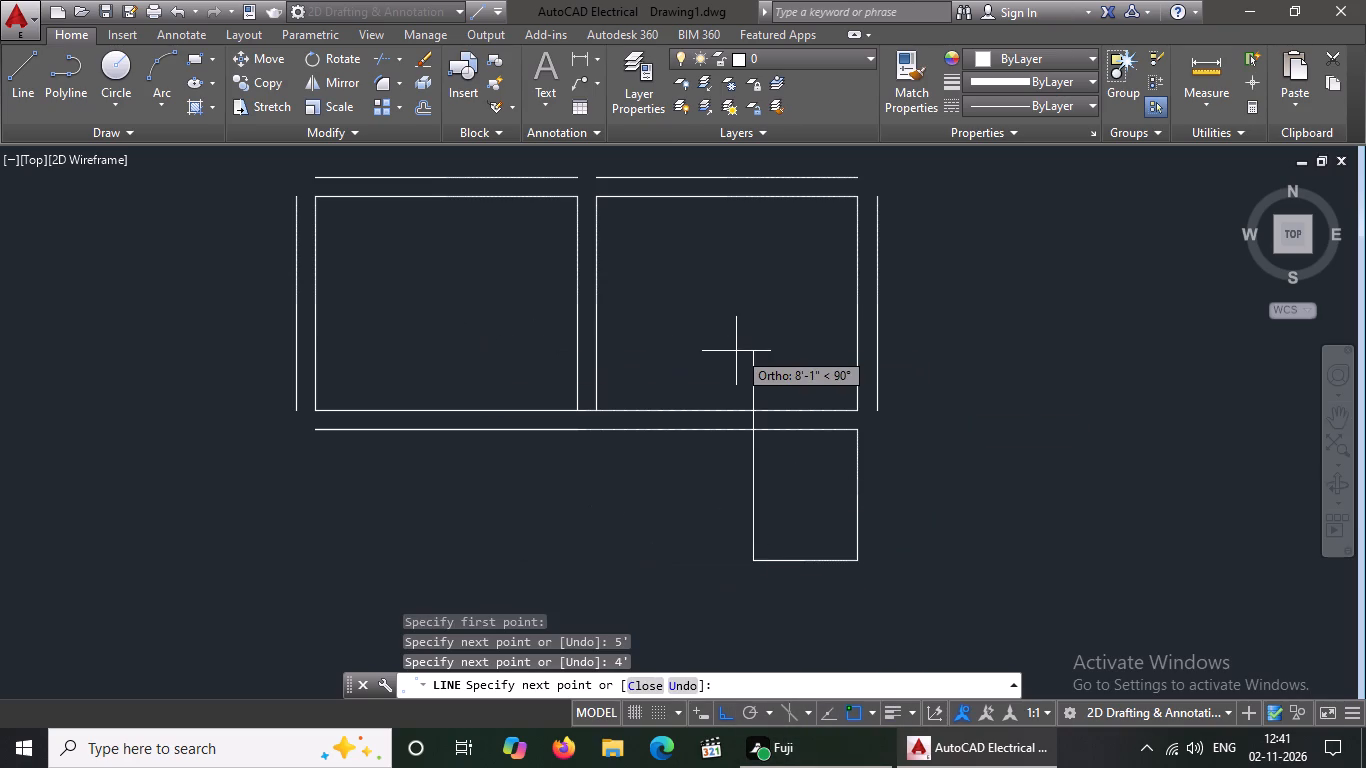
text(5')
key(Return)
key(Return)
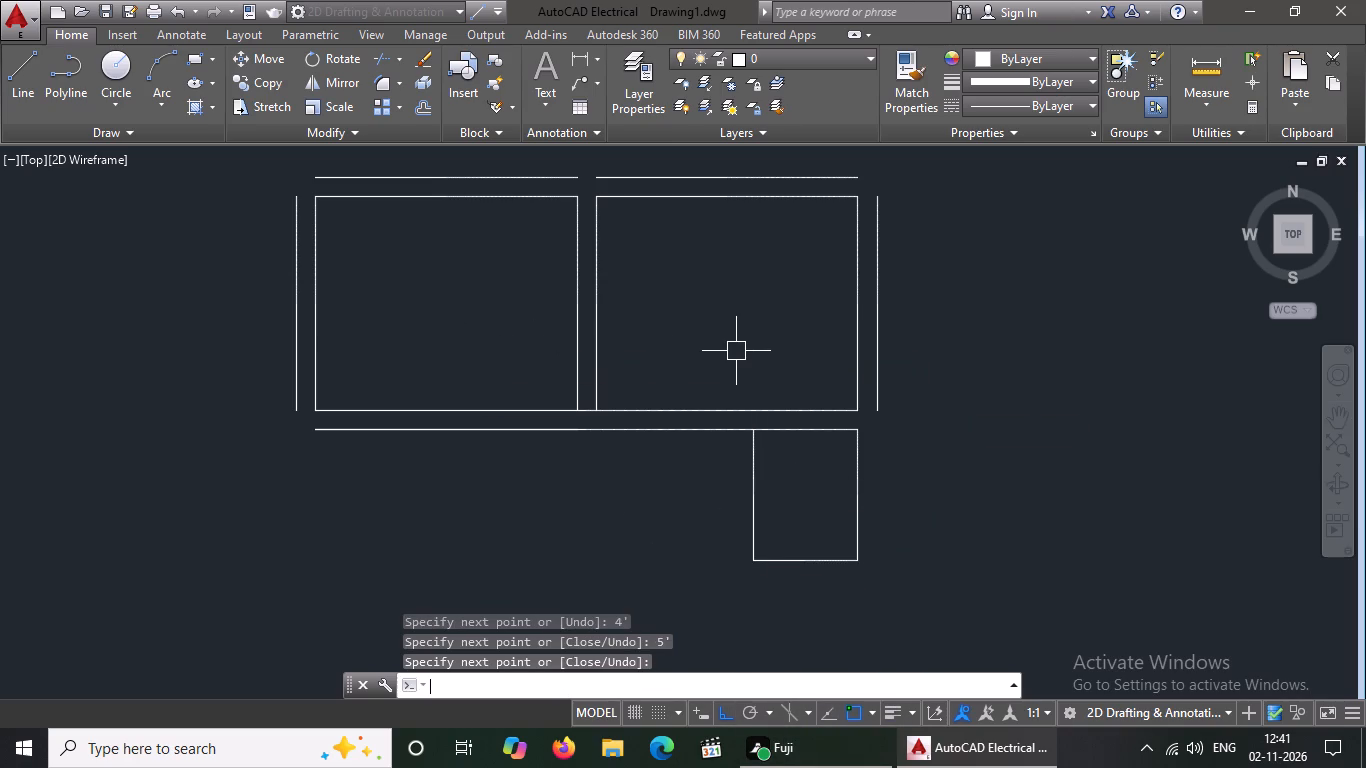
key(Escape)
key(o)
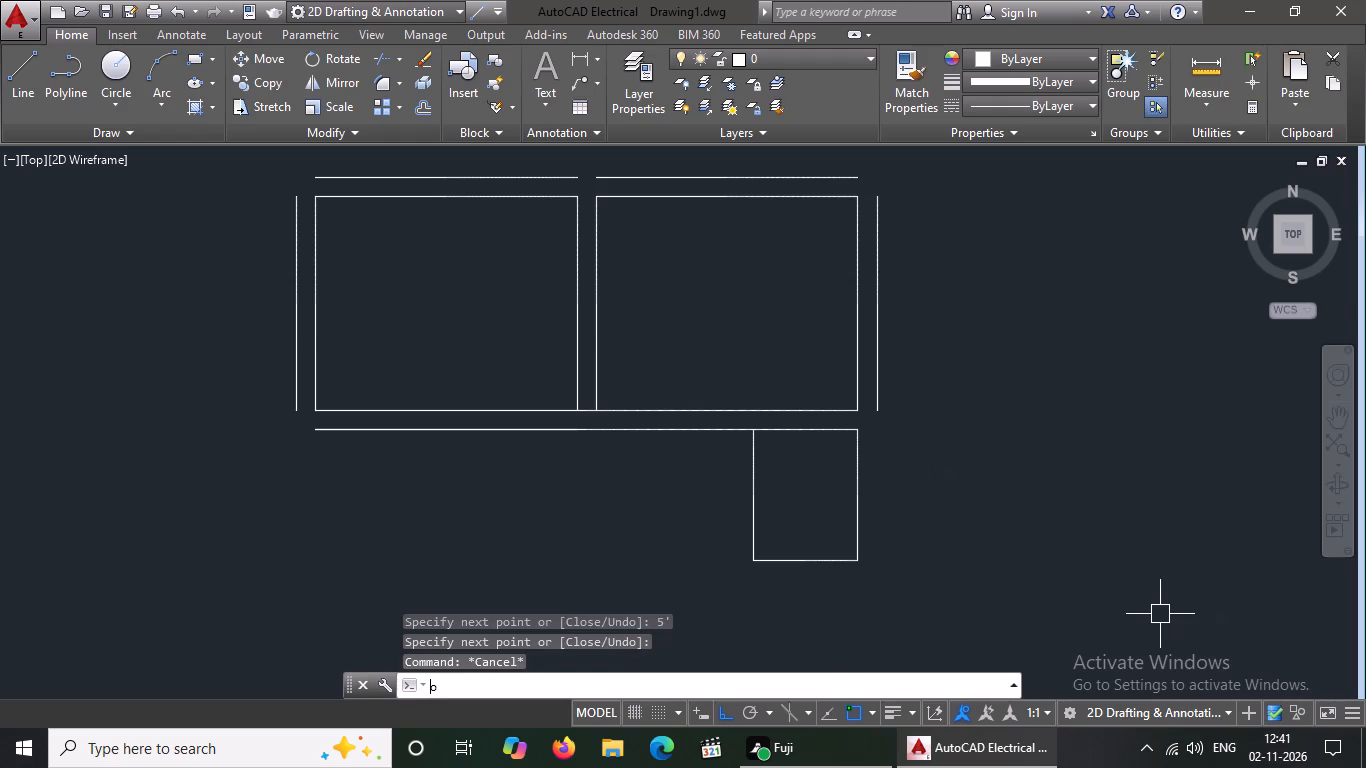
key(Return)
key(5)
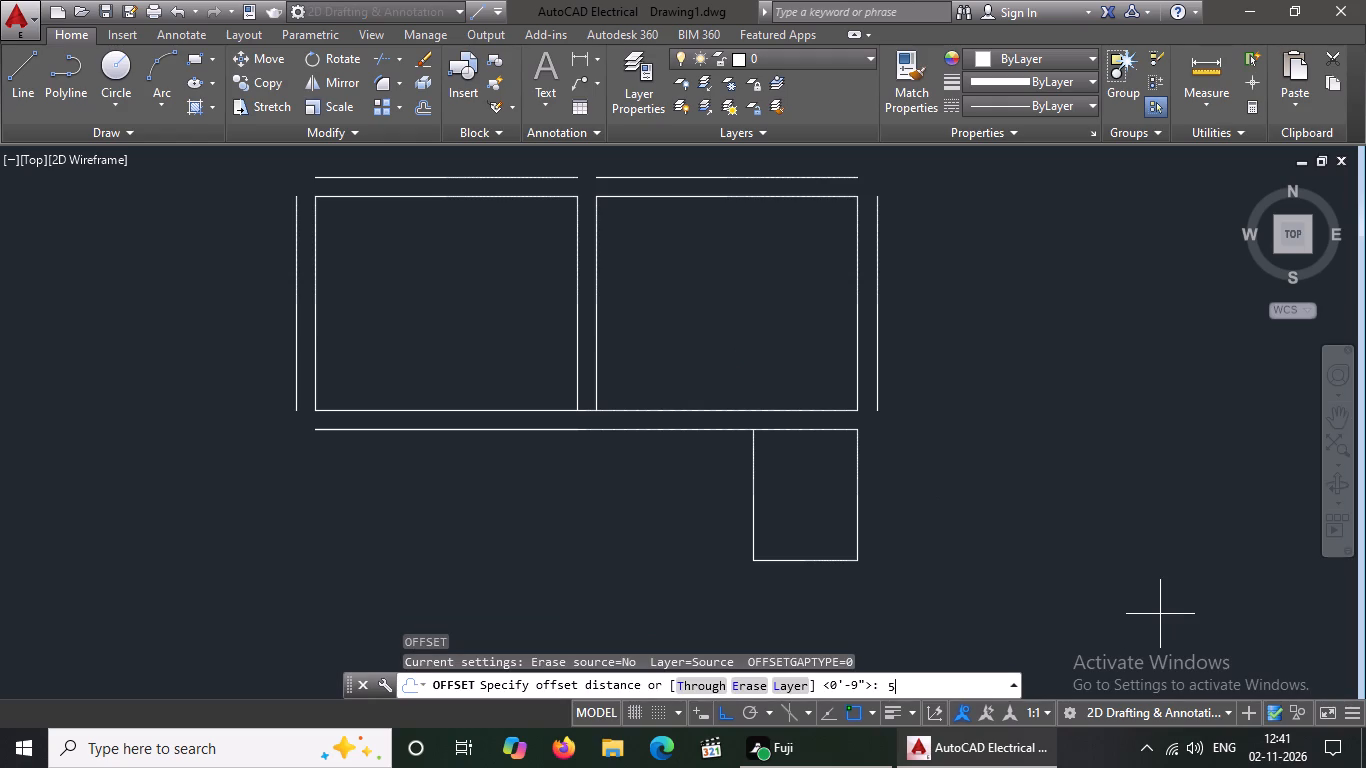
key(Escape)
Offset the right, left and bottom sides of the small 4' by 5' room outward by 9".
key(o)
key(Return)
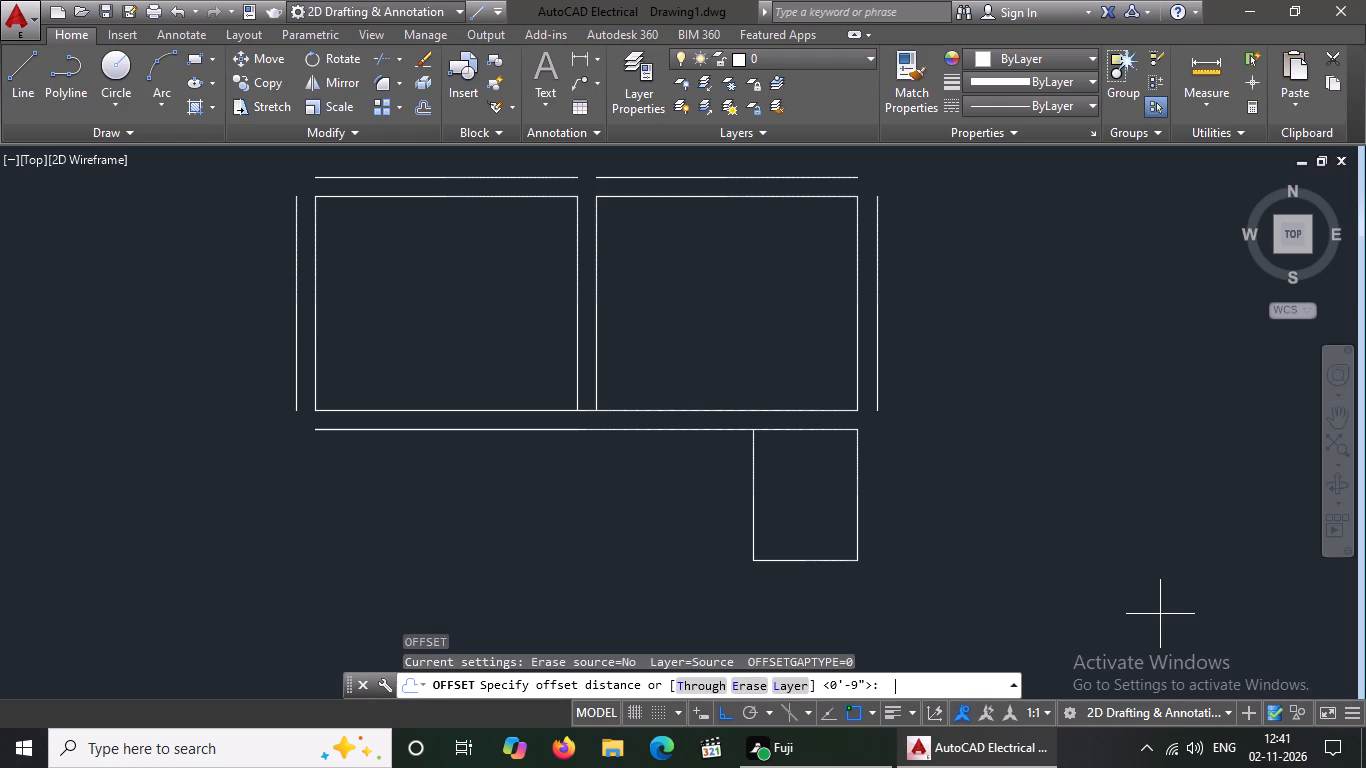
key(9)
key(shift+quotedbl)
key(Return)
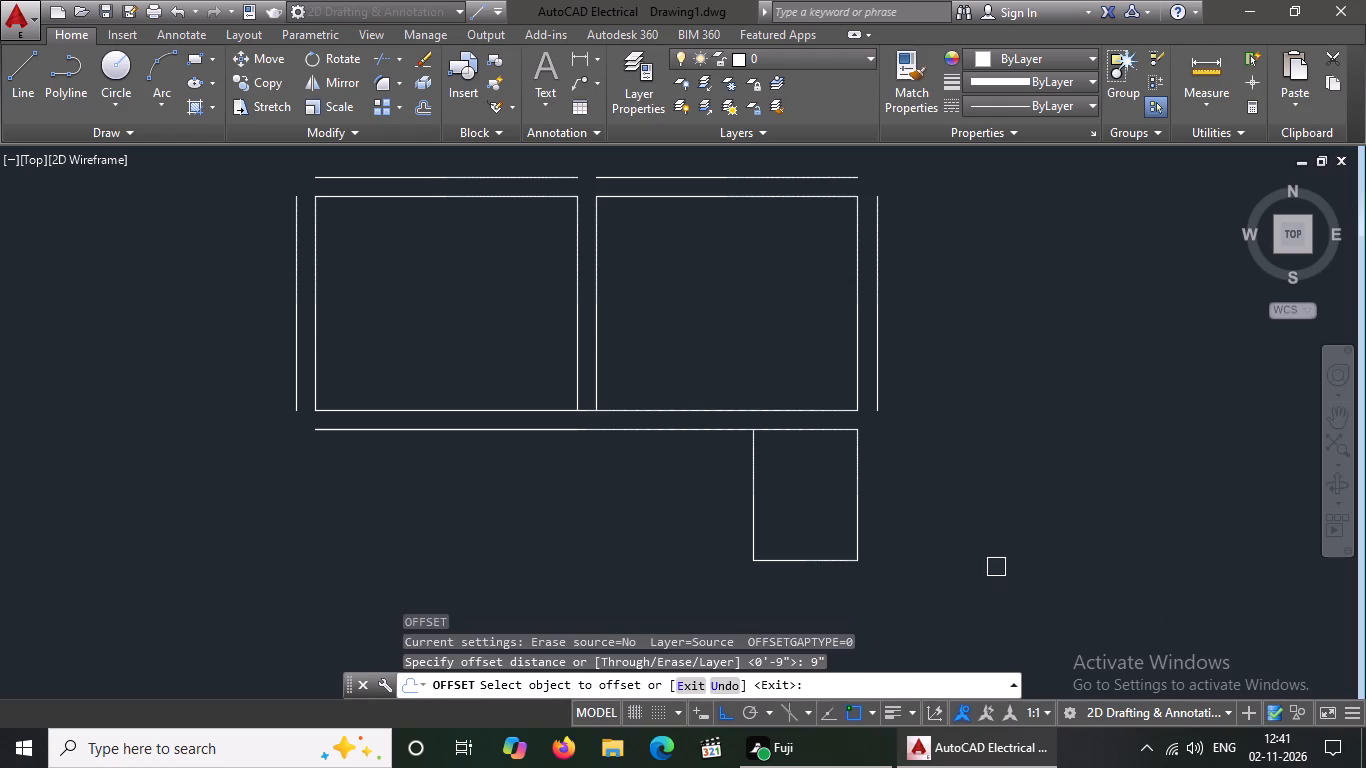
click(859, 502)
drag(909, 483, 899, 494)
click(758, 502)
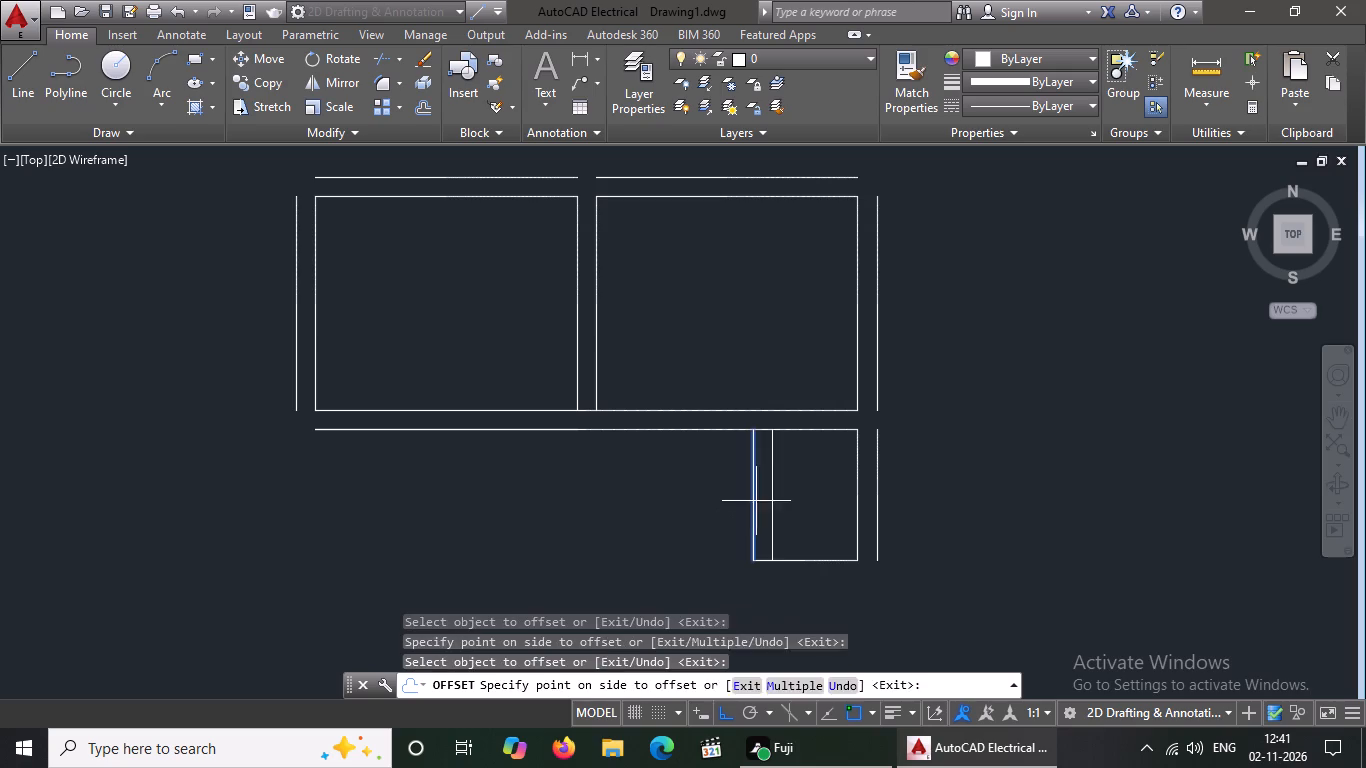
click(690, 528)
click(800, 561)
click(796, 591)
scroll(751, 506, down, 3)
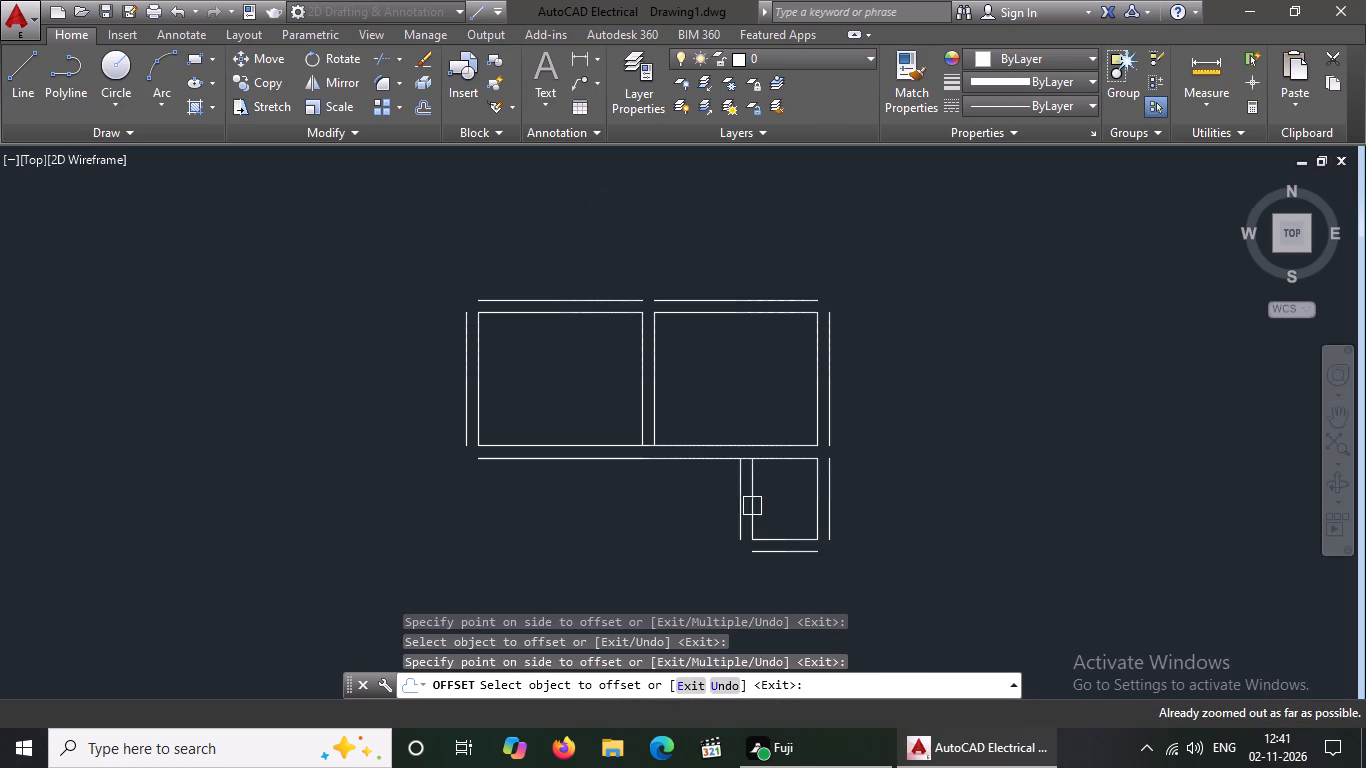
key(Escape)
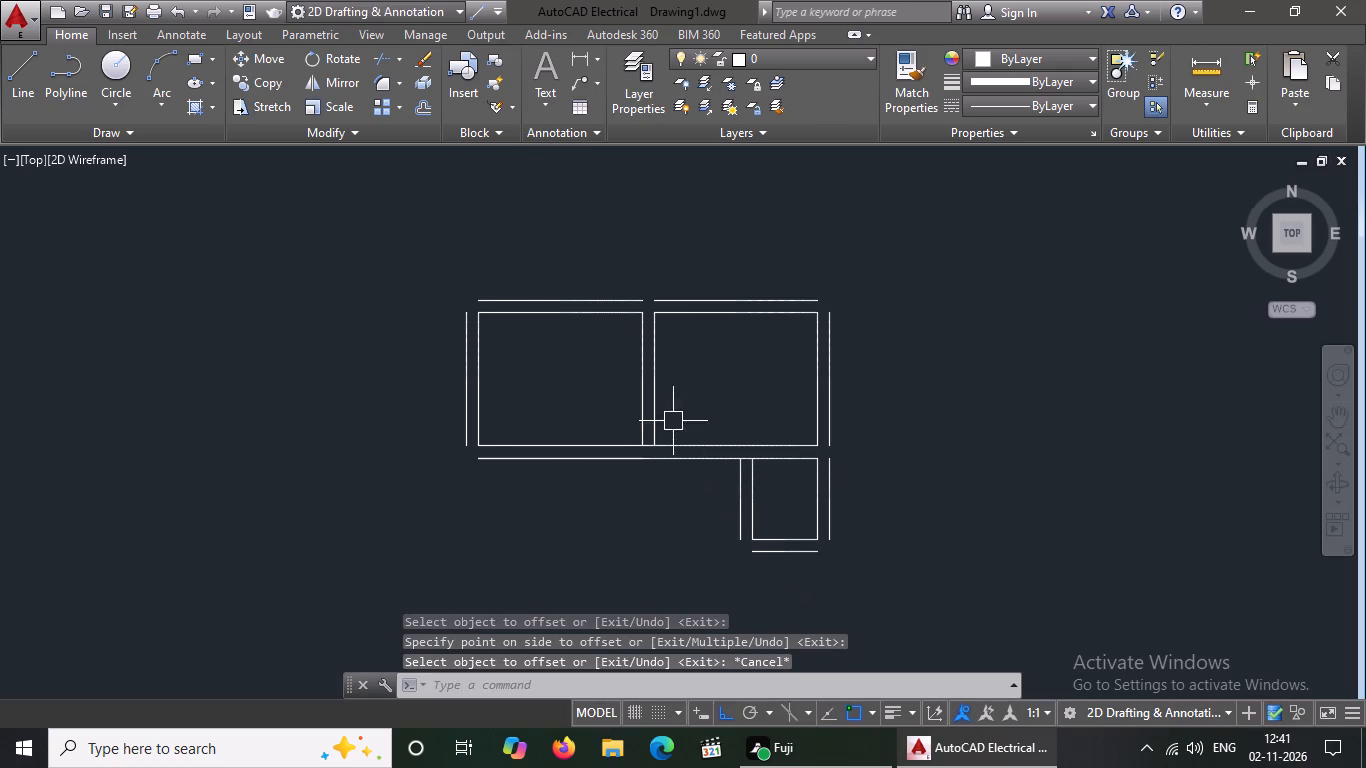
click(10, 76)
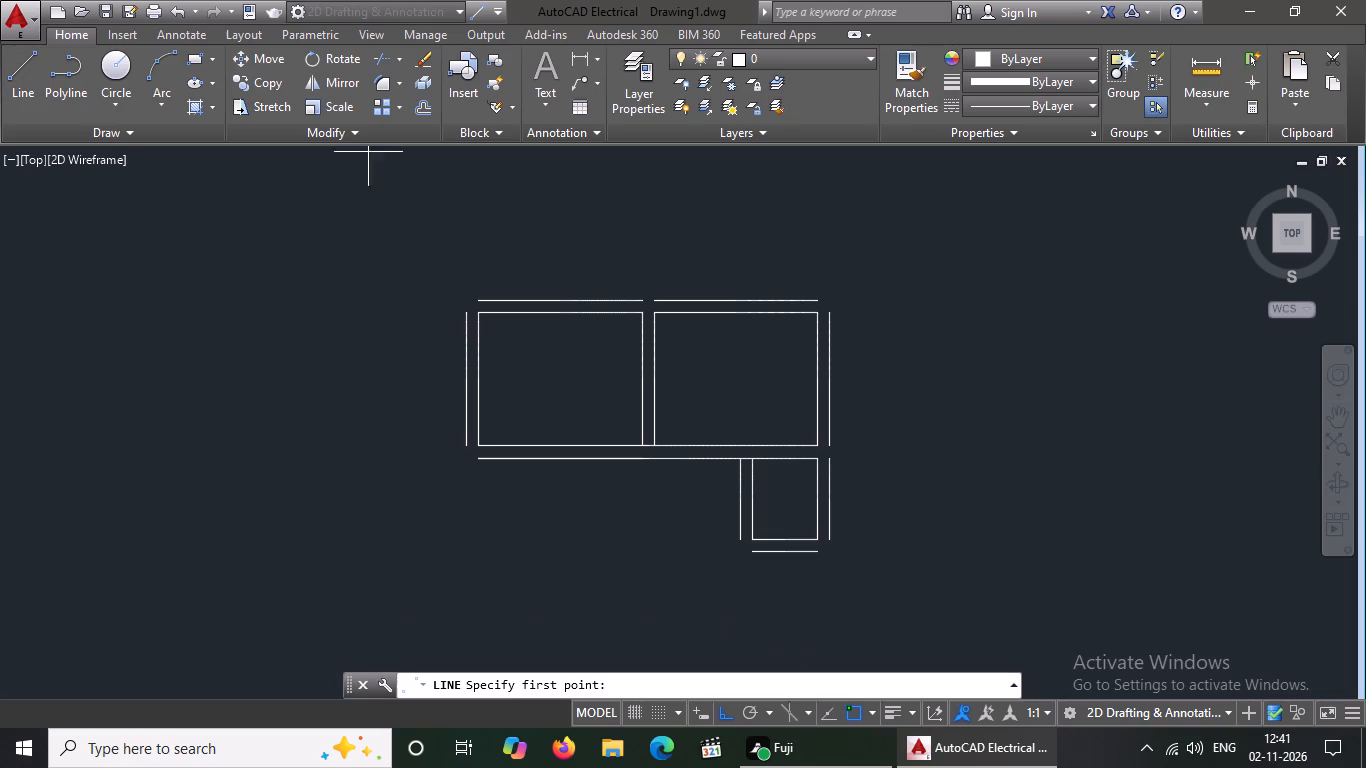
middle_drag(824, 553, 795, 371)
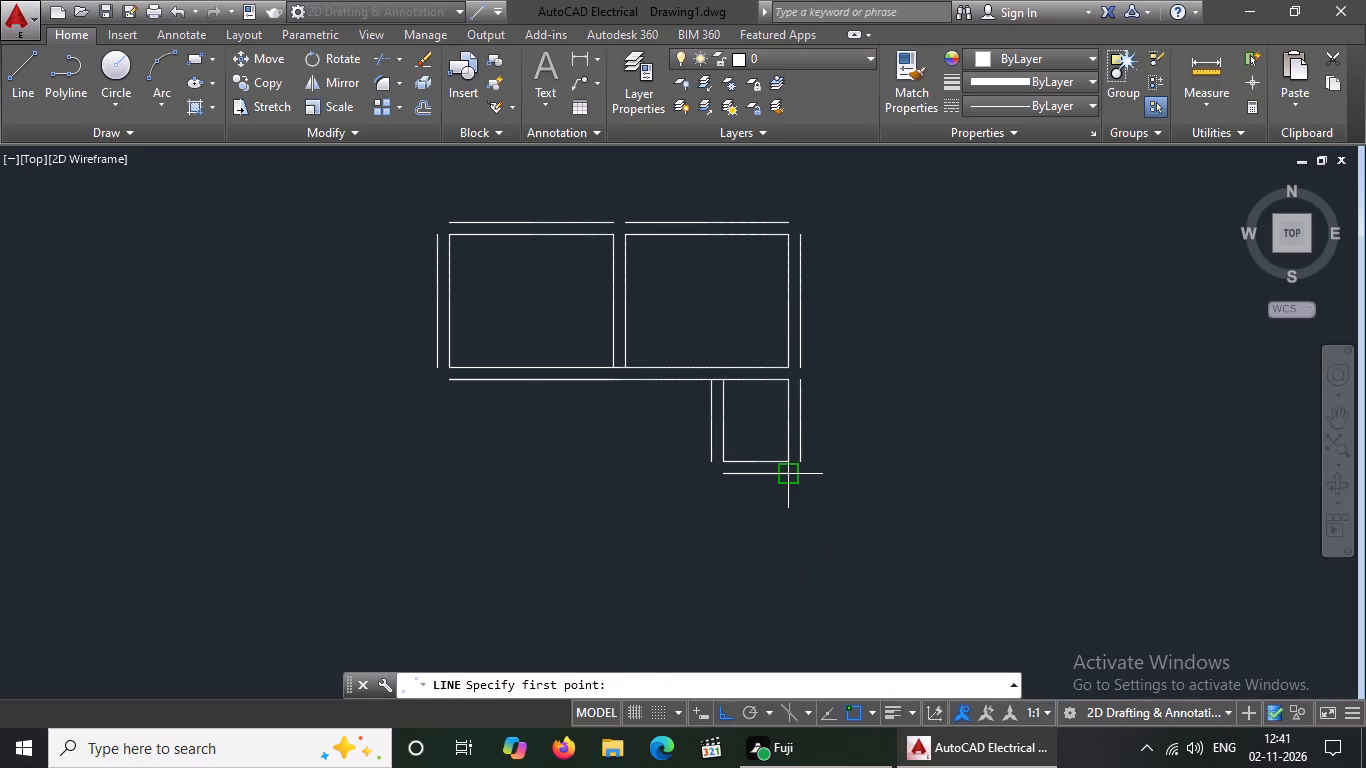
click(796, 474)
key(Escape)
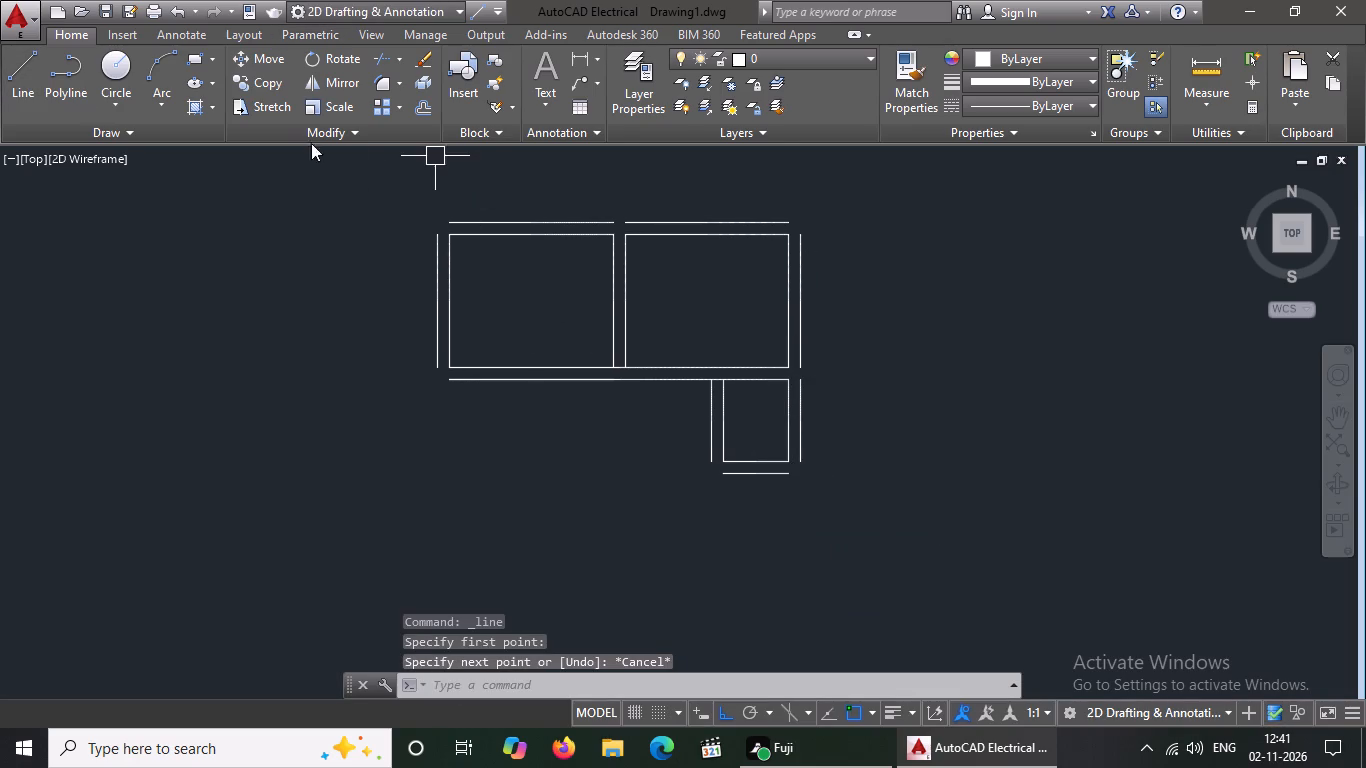
Move the entire room layout a short distance straight up.
drag(374, 188, 398, 205)
click(899, 526)
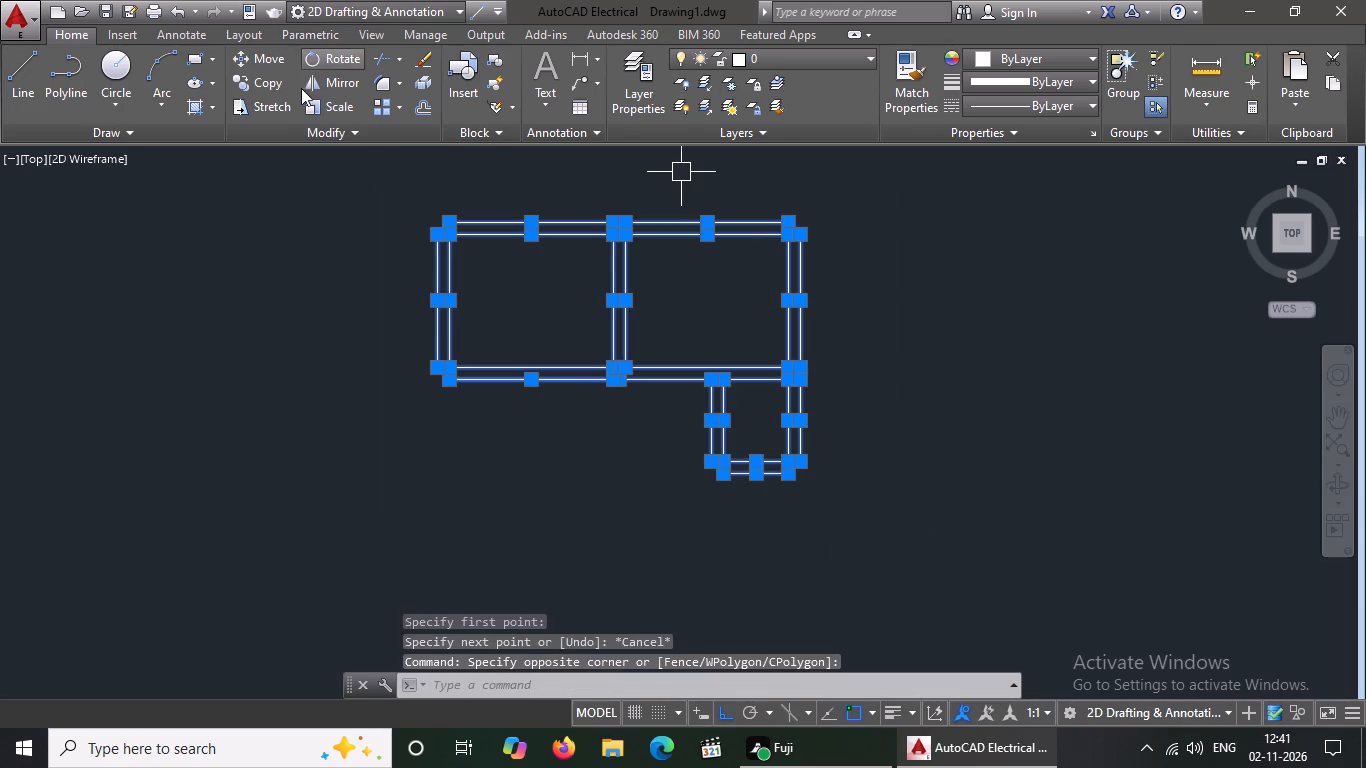
click(256, 61)
drag(508, 287, 513, 271)
click(521, 228)
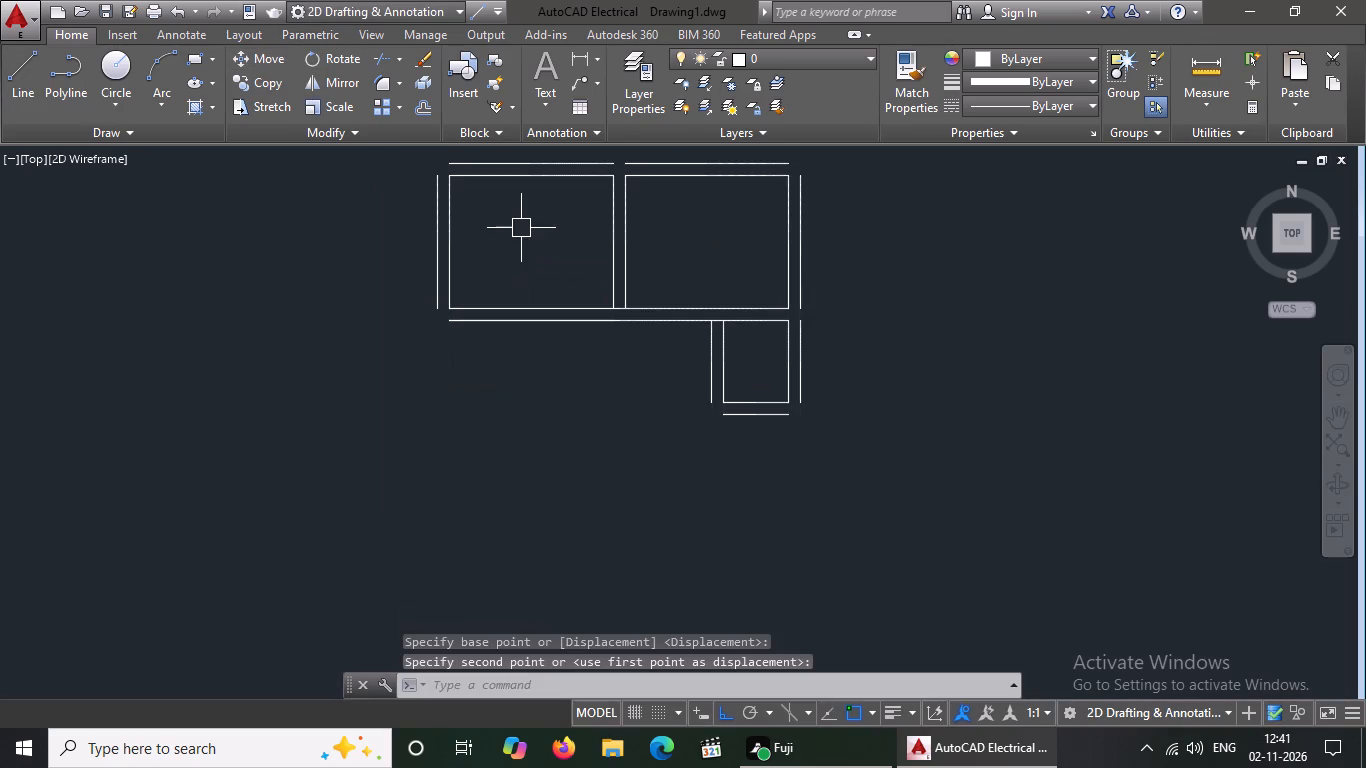
Fit the whole drawing in view and examine the layout around the small lower room.
scroll(521, 228, down, 2)
middle_drag(526, 225, 492, 304)
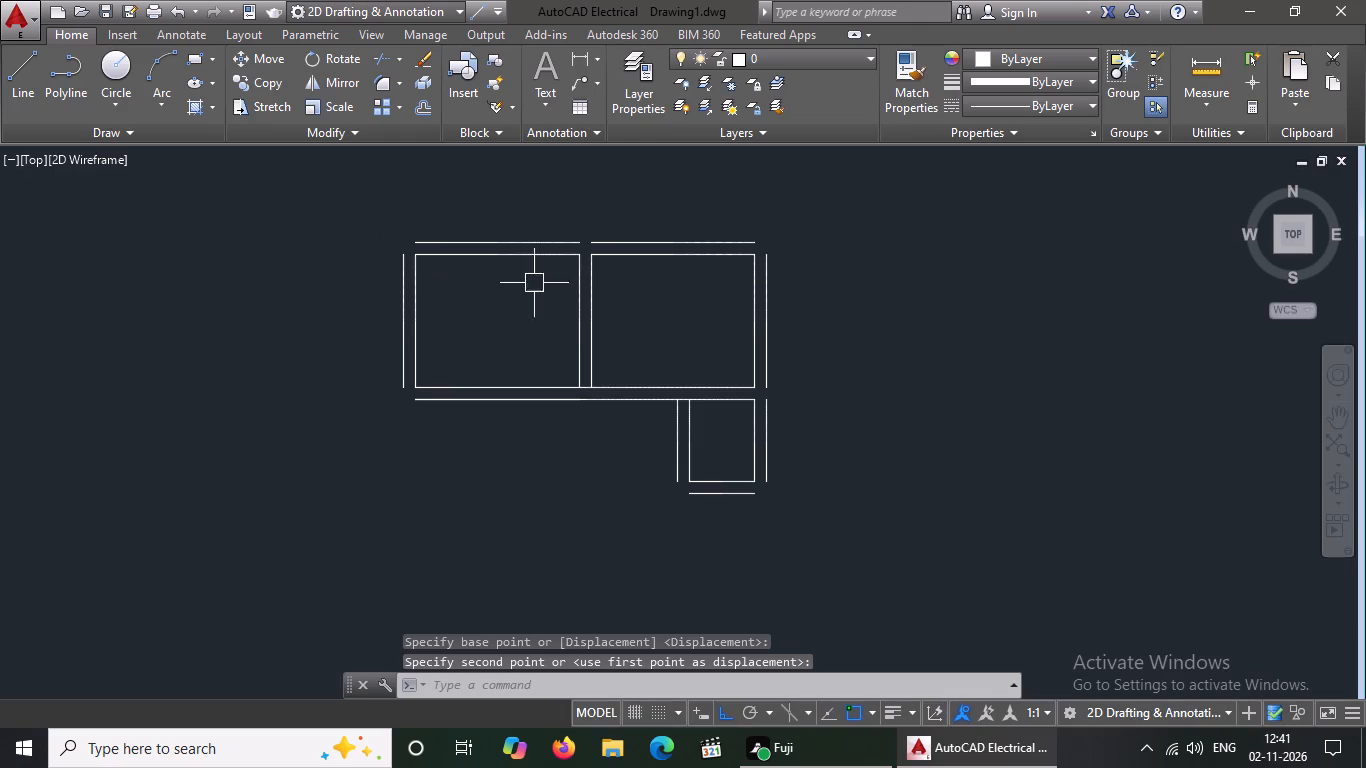
scroll(555, 258, down, 9)
key(Escape)
text(z)
key(space)
text(a)
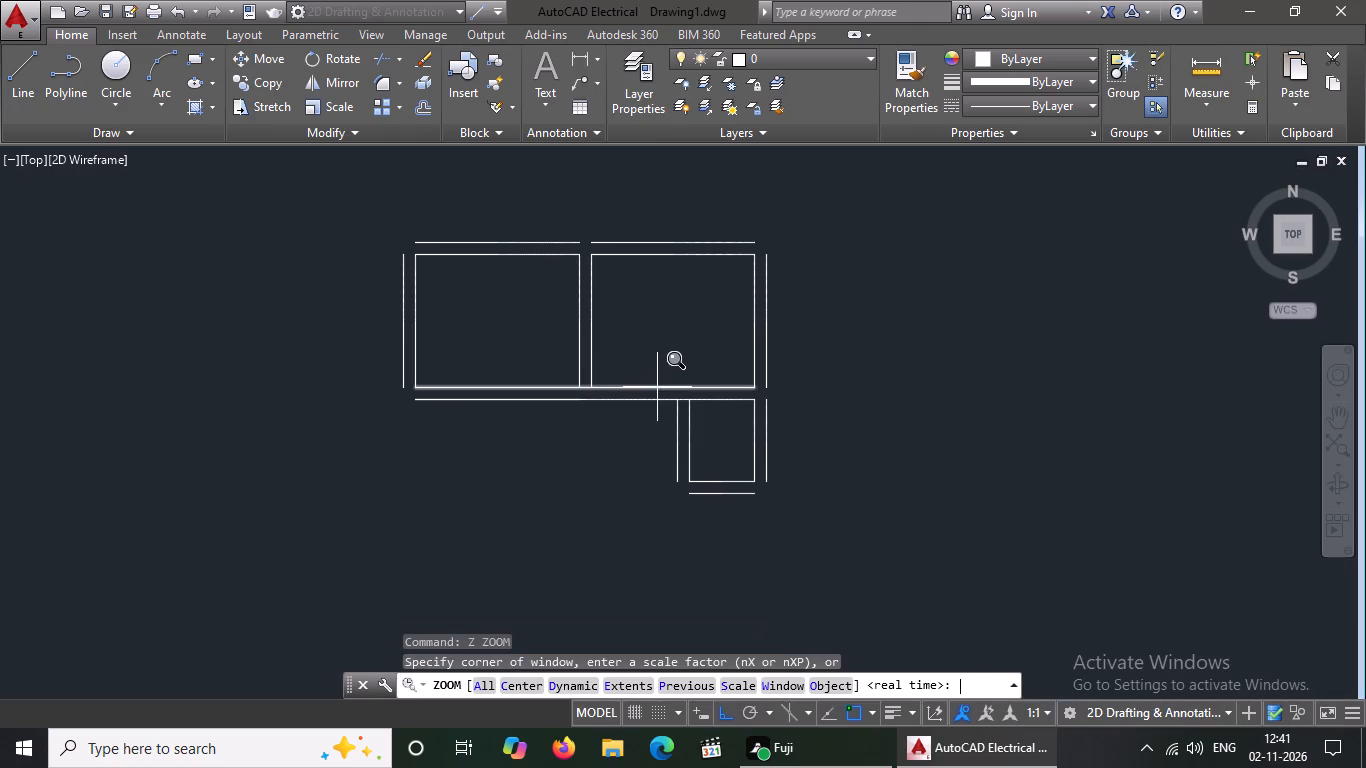
key(space)
scroll(655, 365, down, 18)
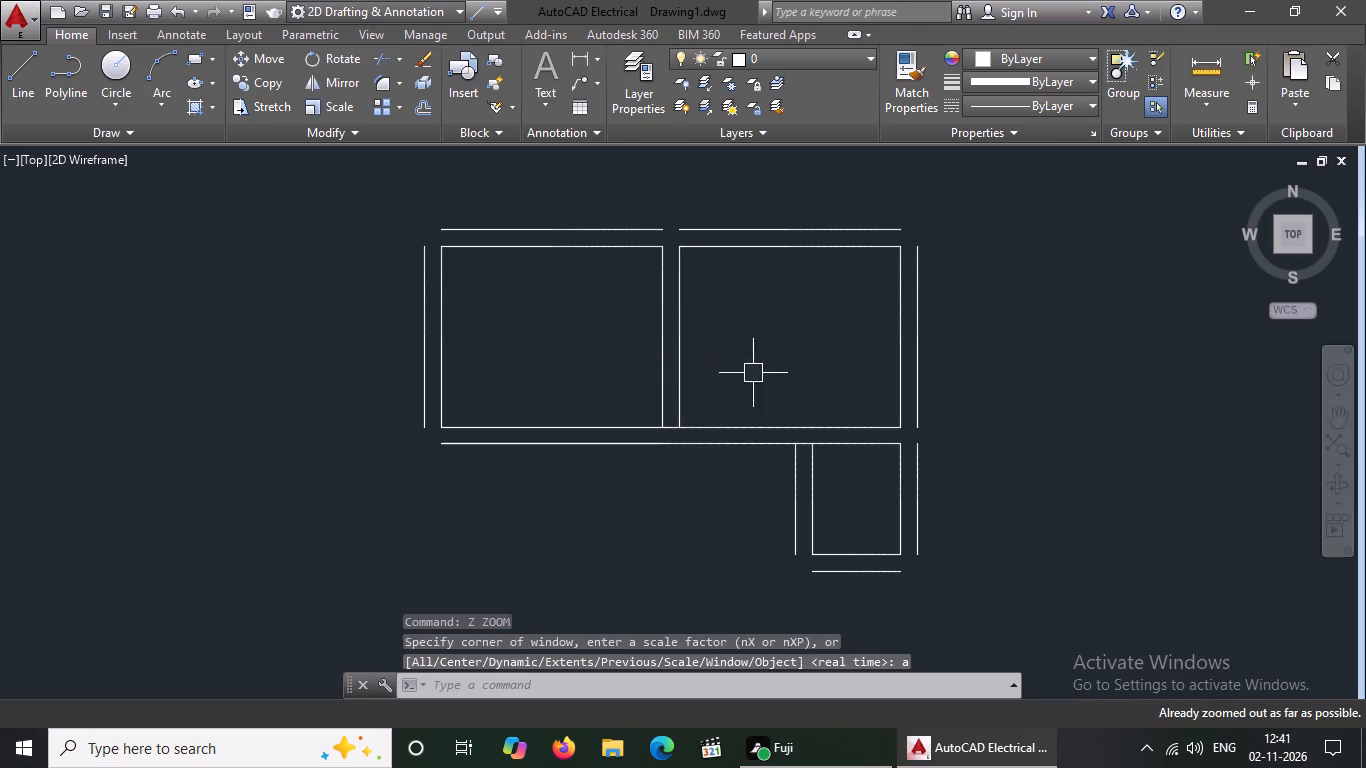
middle_drag(796, 382, 767, 260)
scroll(764, 260, down, 13)
middle_drag(767, 277, 712, 365)
middle_drag(710, 348, 746, 288)
key(Escape)
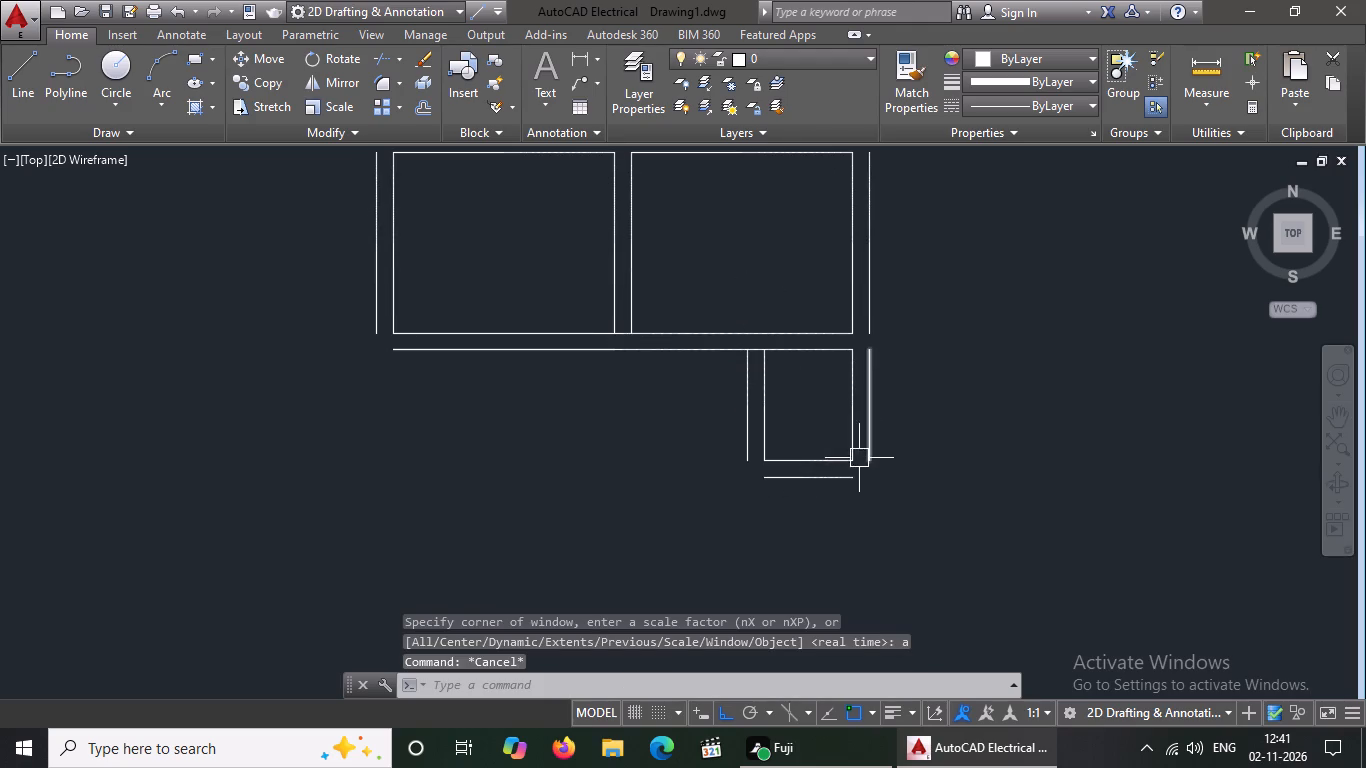
Draw lines 9' down, 10' left and 9' up from the right end of the small room's lower offset line.
click(16, 80)
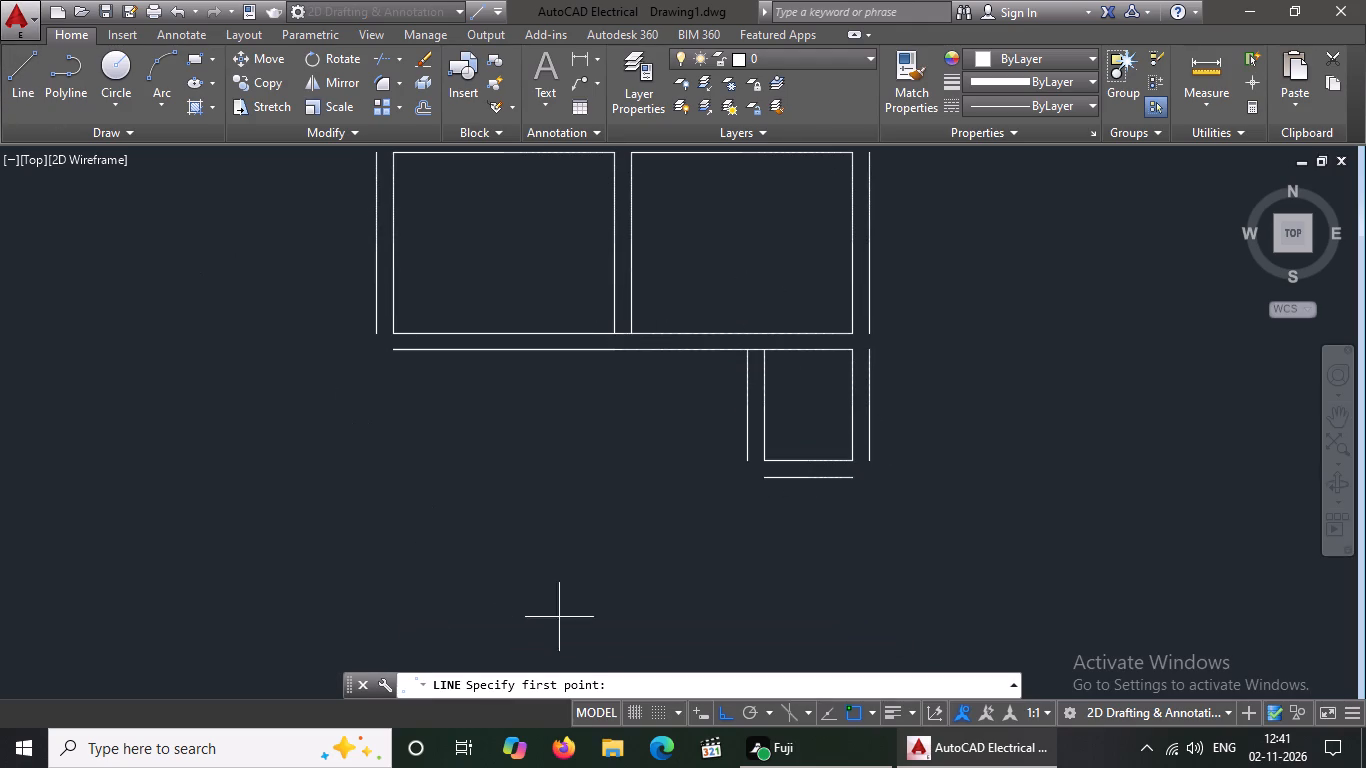
click(850, 479)
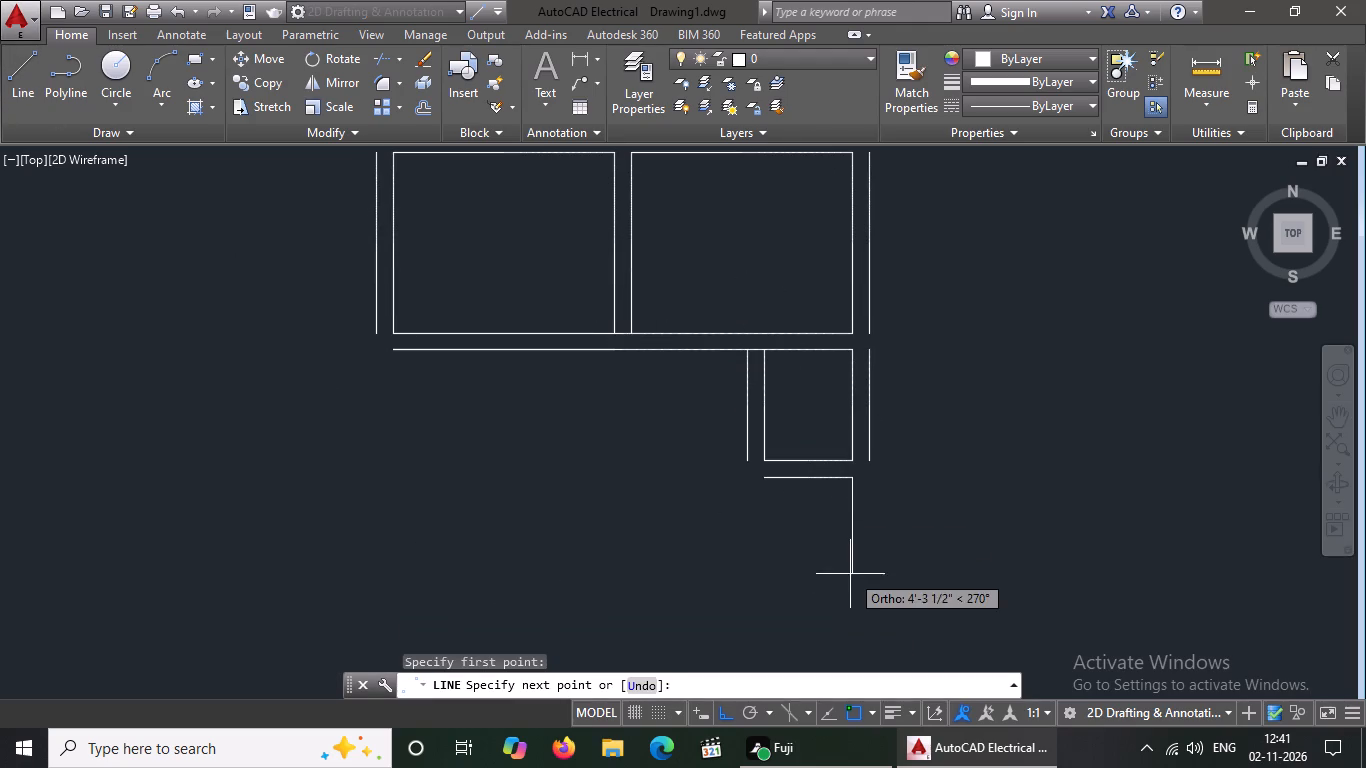
scroll(870, 495, down, 4)
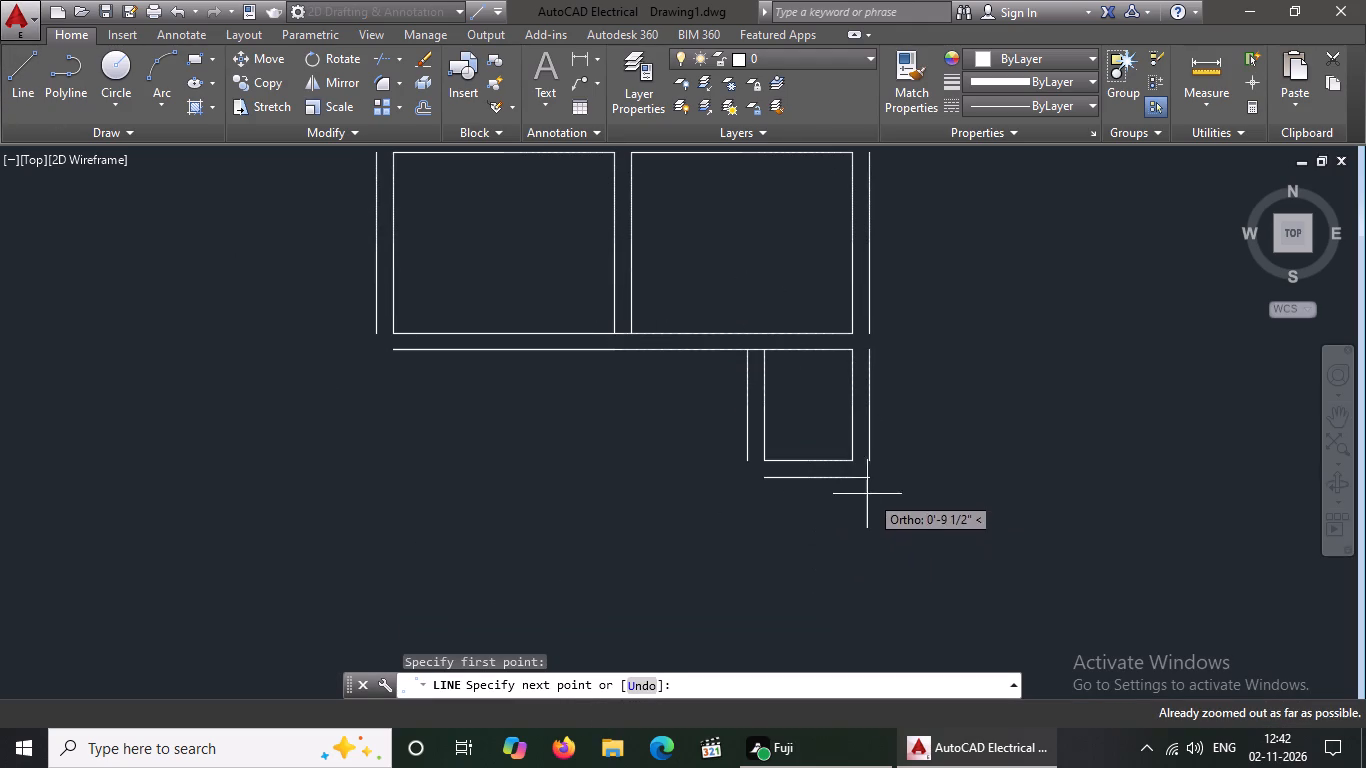
scroll(848, 508, down, 2)
middle_drag(852, 459, 882, 373)
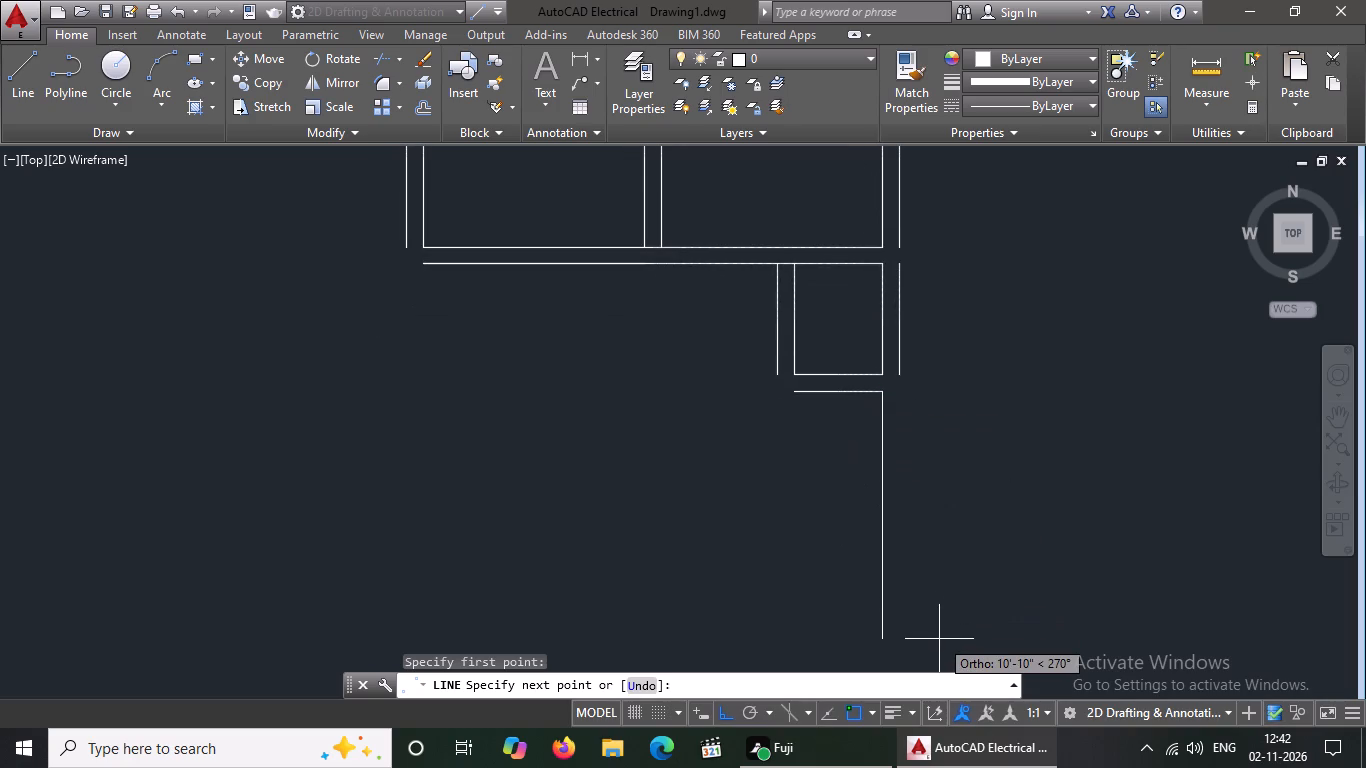
text(9')
key(Return)
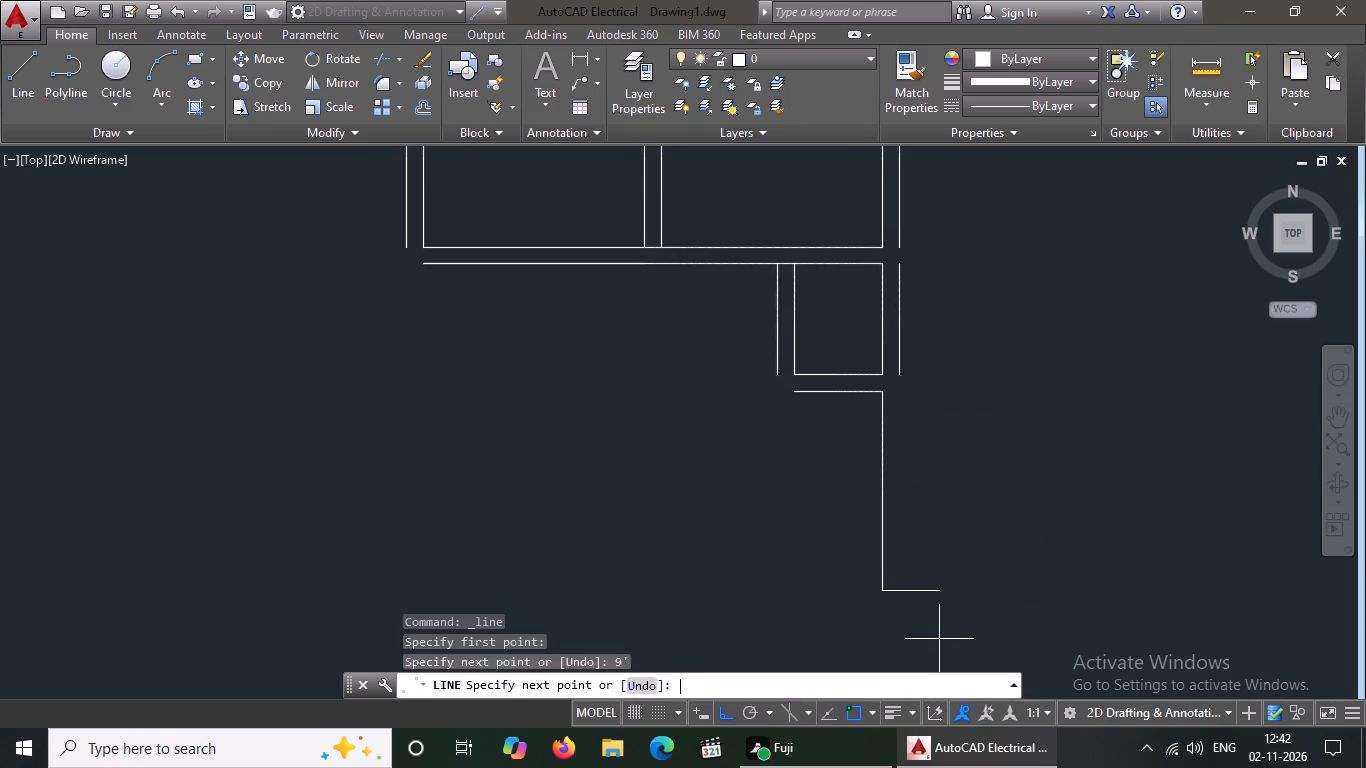
text(10')
key(Return)
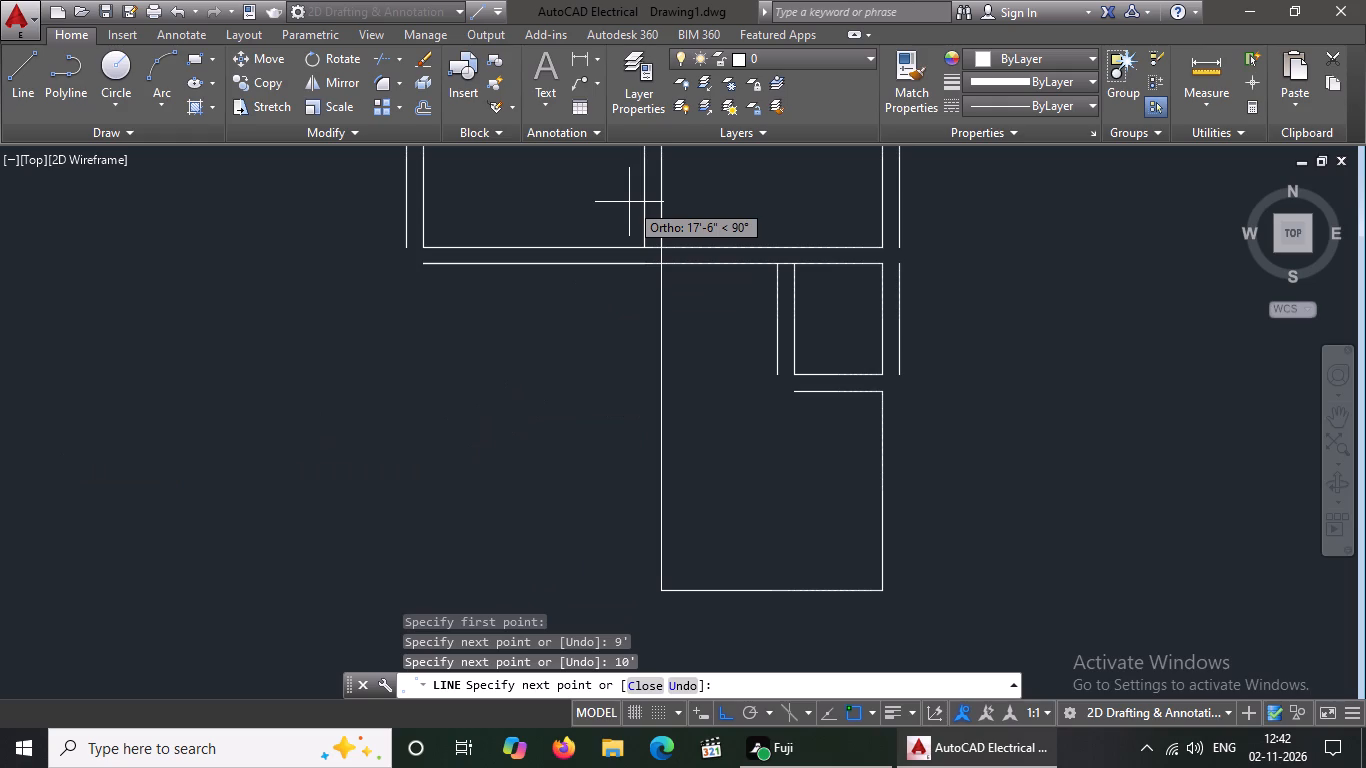
key(9)
key(apostrophe)
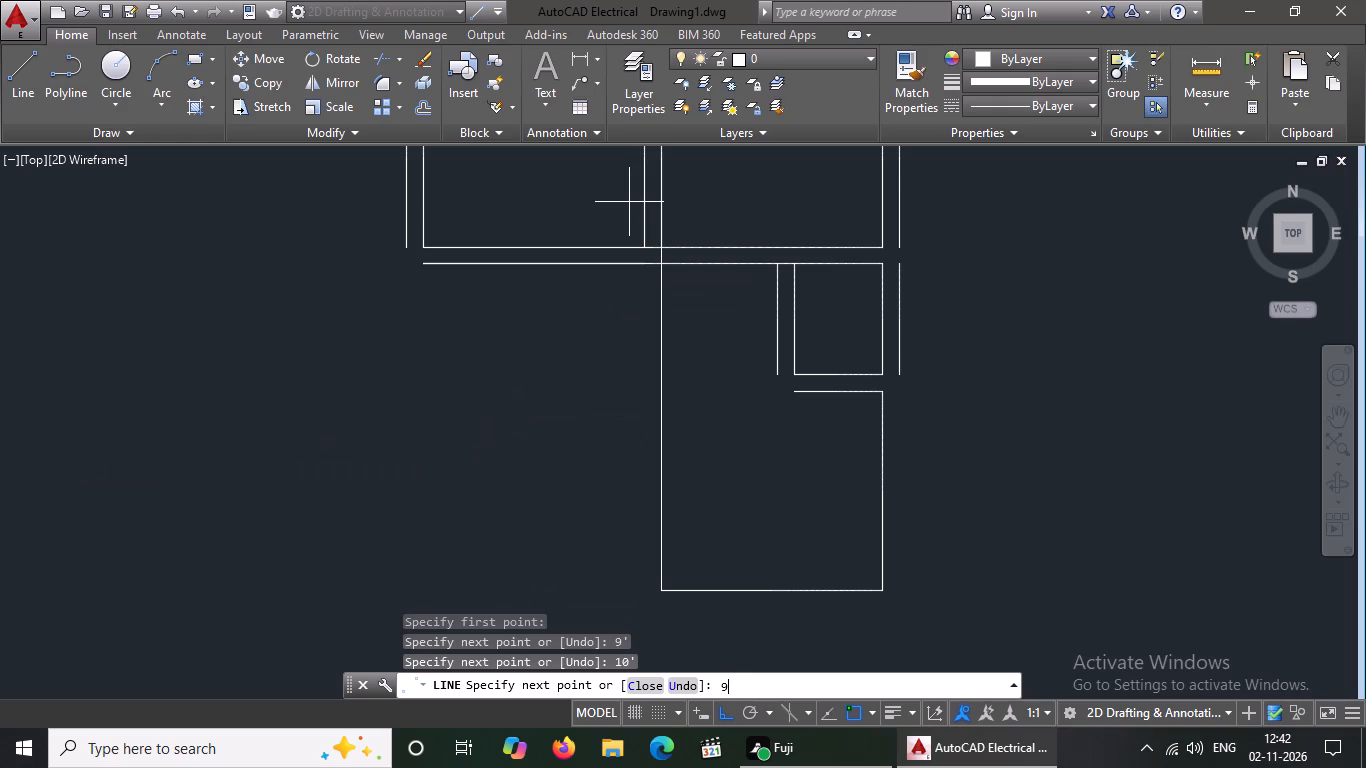
key(Return)
key(Return)
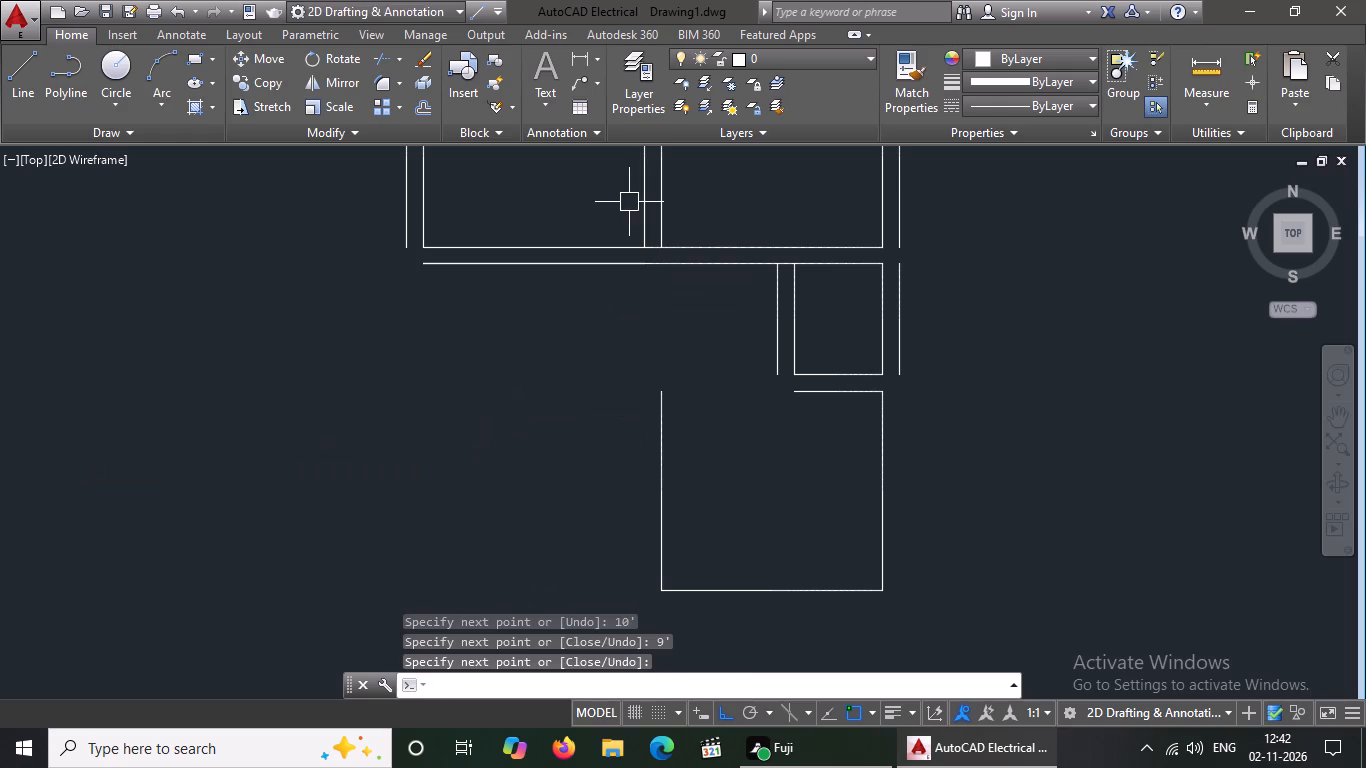
key(Escape)
Fillet the new room's left side and its short top line with zero radius to close the corner.
key(f)
key(Return)
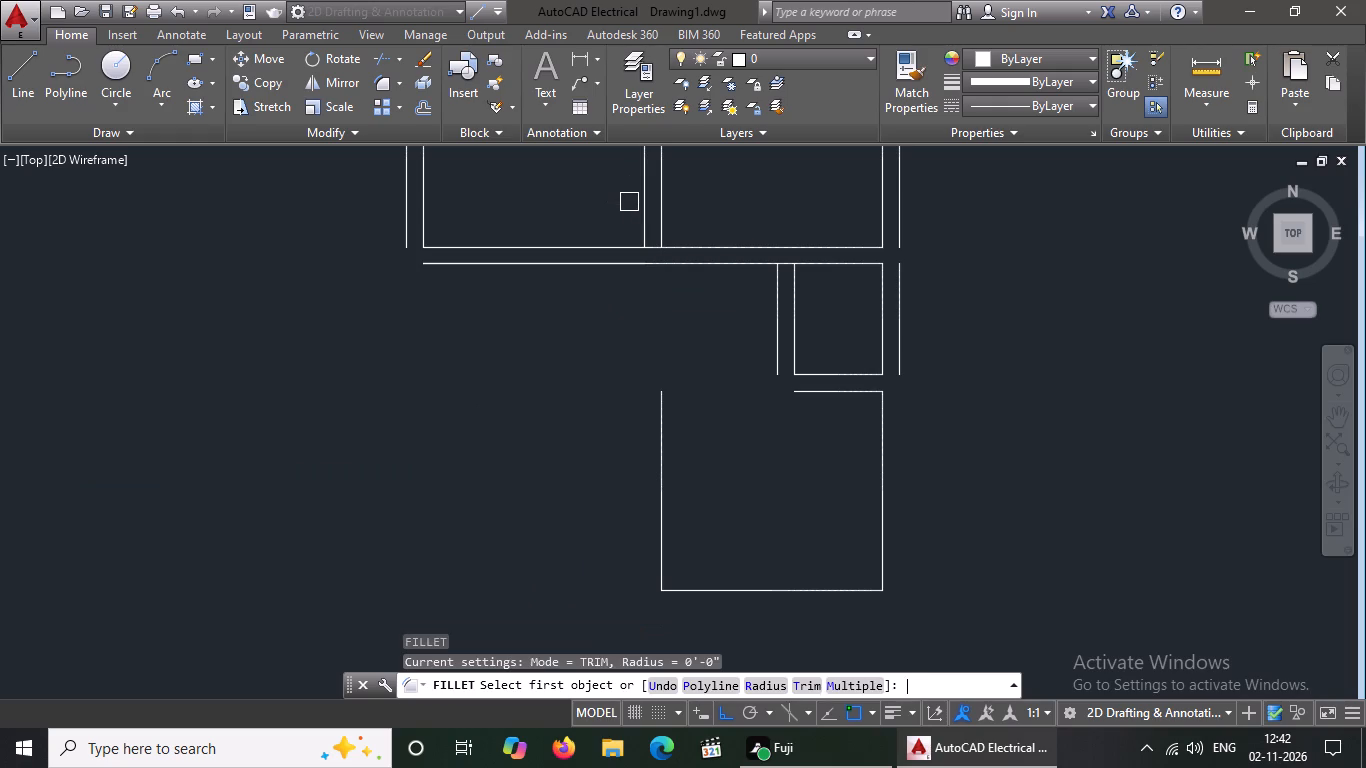
click(656, 471)
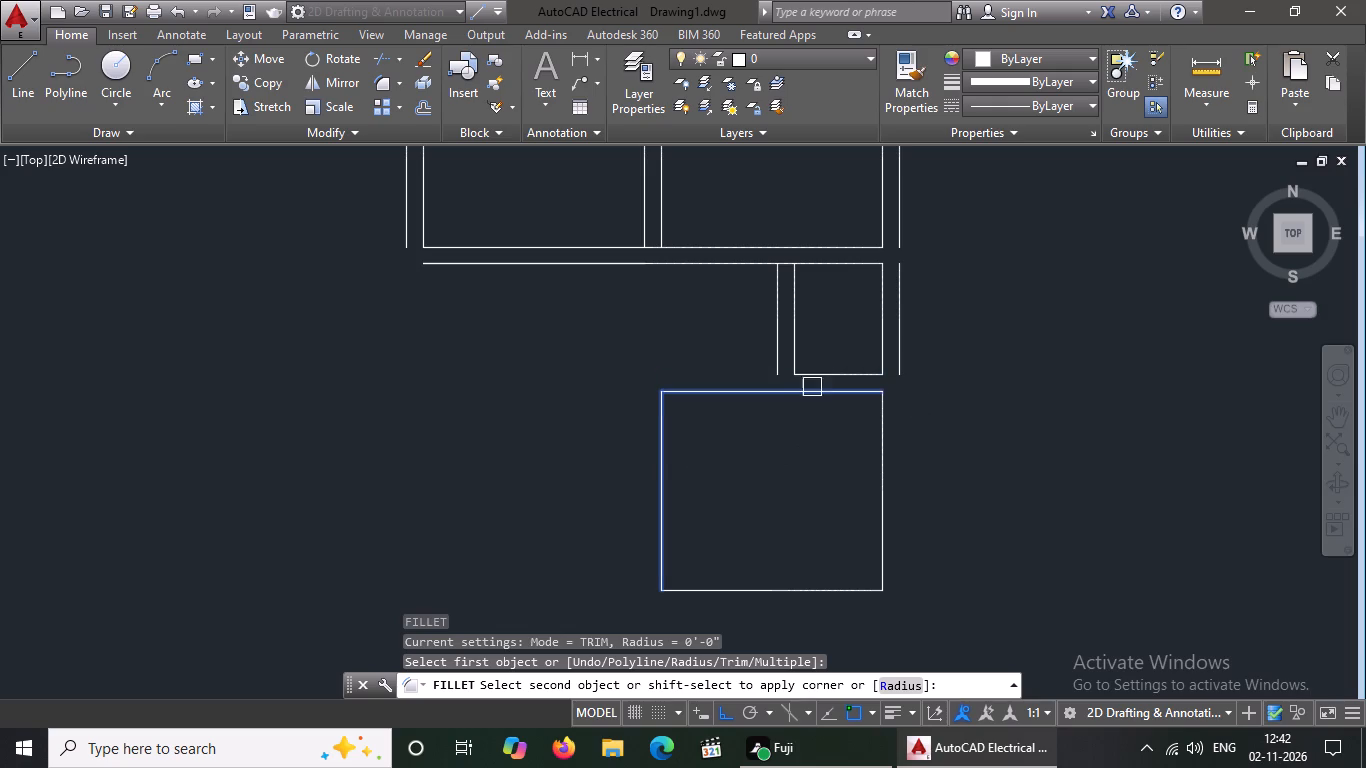
click(812, 393)
key(Escape)
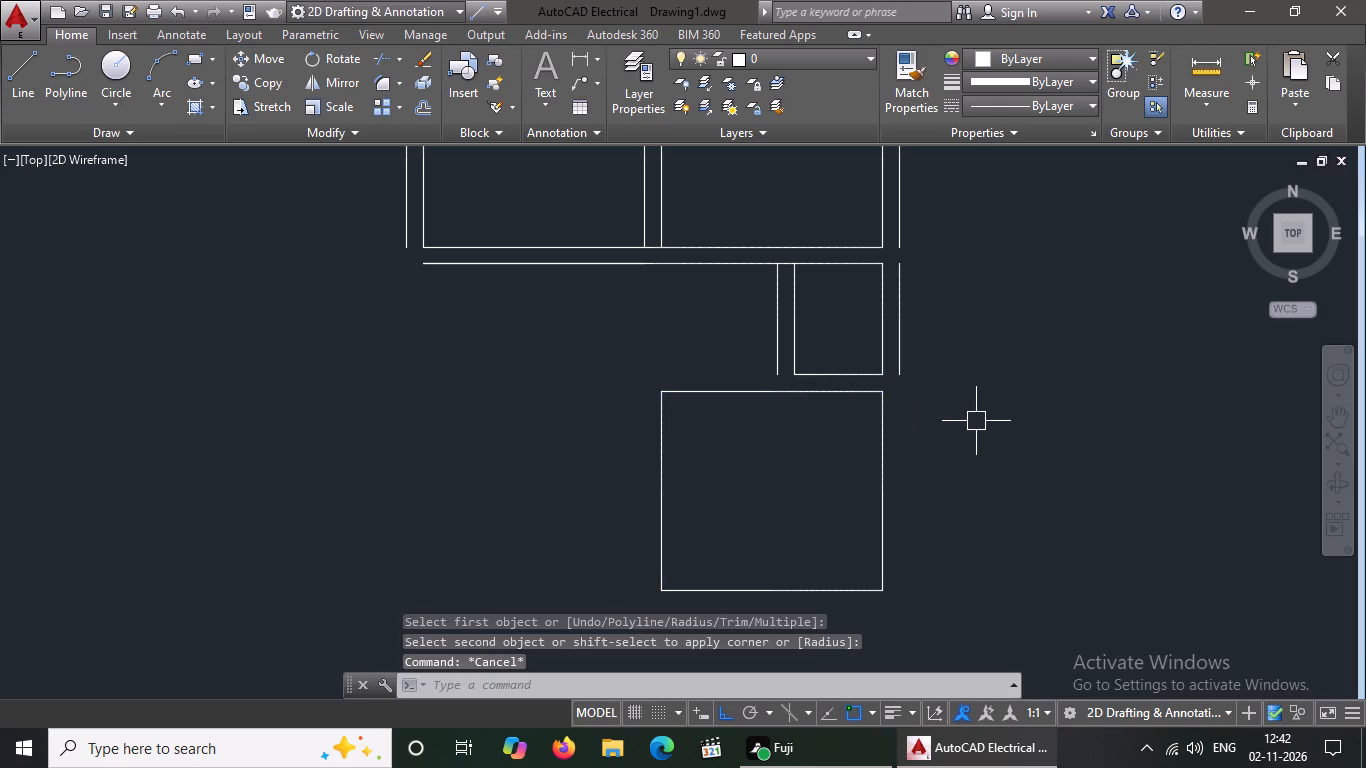
Offset the right, bottom, left and top sides of the new 10' by 9' room outward by 9".
key(o)
key(Return)
key(9)
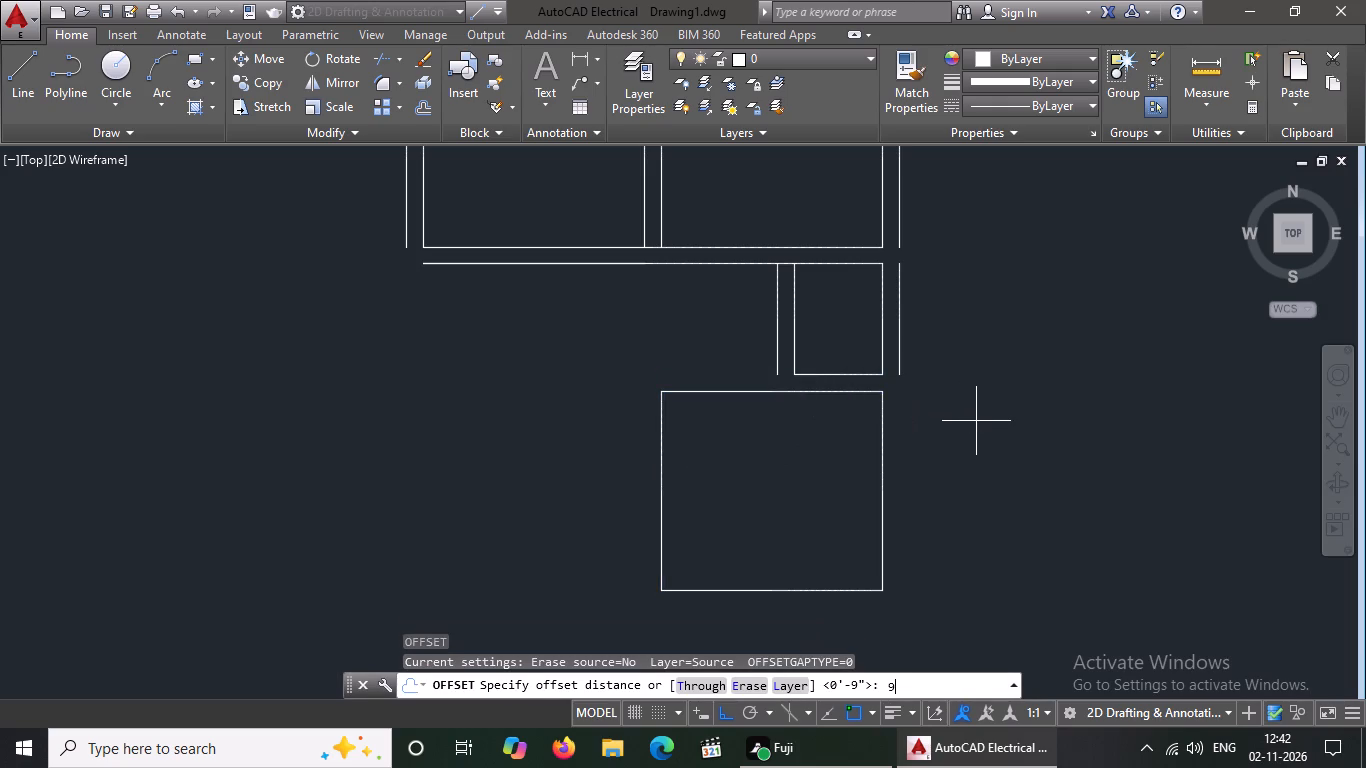
key(shift+quotedbl)
key(Return)
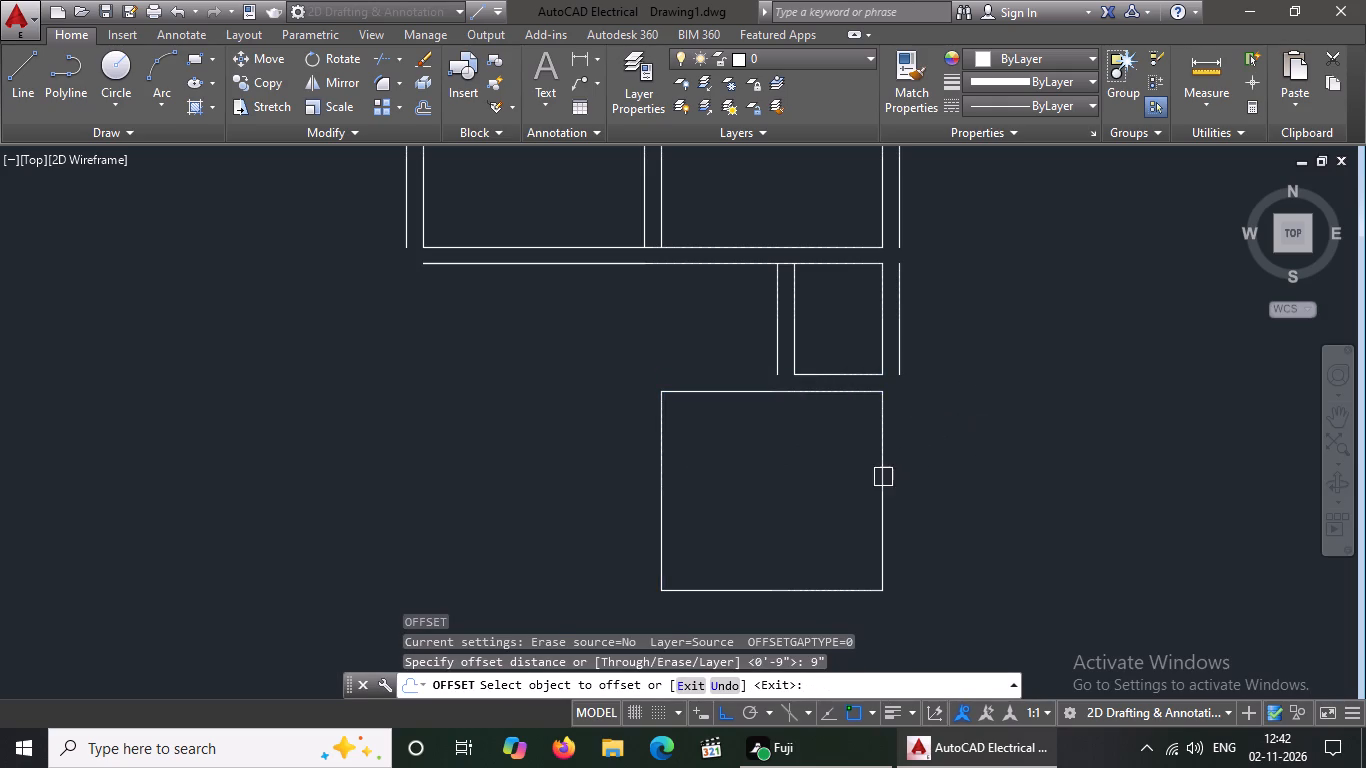
drag(881, 478, 1017, 472)
drag(1039, 473, 965, 521)
drag(751, 589, 751, 599)
click(765, 665)
drag(659, 516, 656, 516)
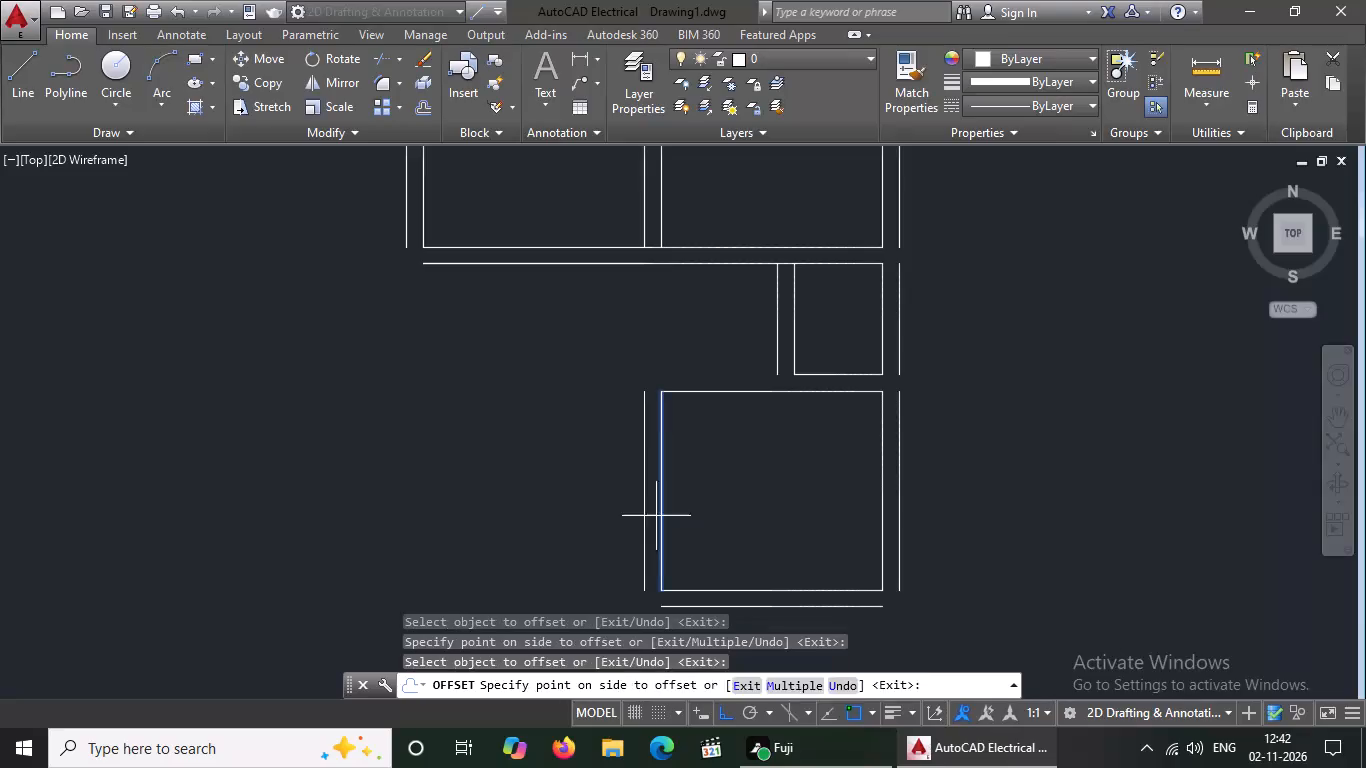
drag(656, 516, 627, 524)
drag(534, 527, 592, 500)
click(687, 392)
click(682, 339)
key(Escape)
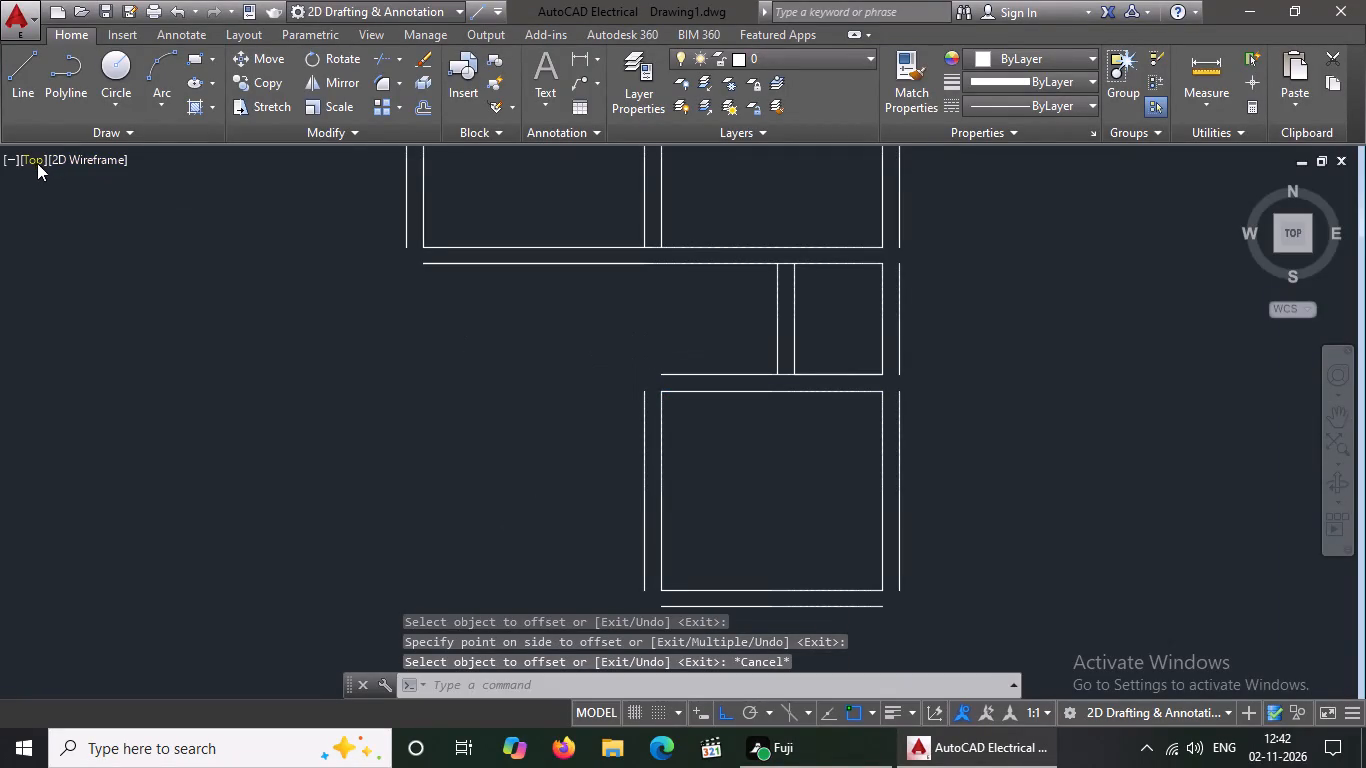
Fit the whole drawing in view and examine the layout from the upper rooms to the new bottom room.
scroll(554, 461, down, 3)
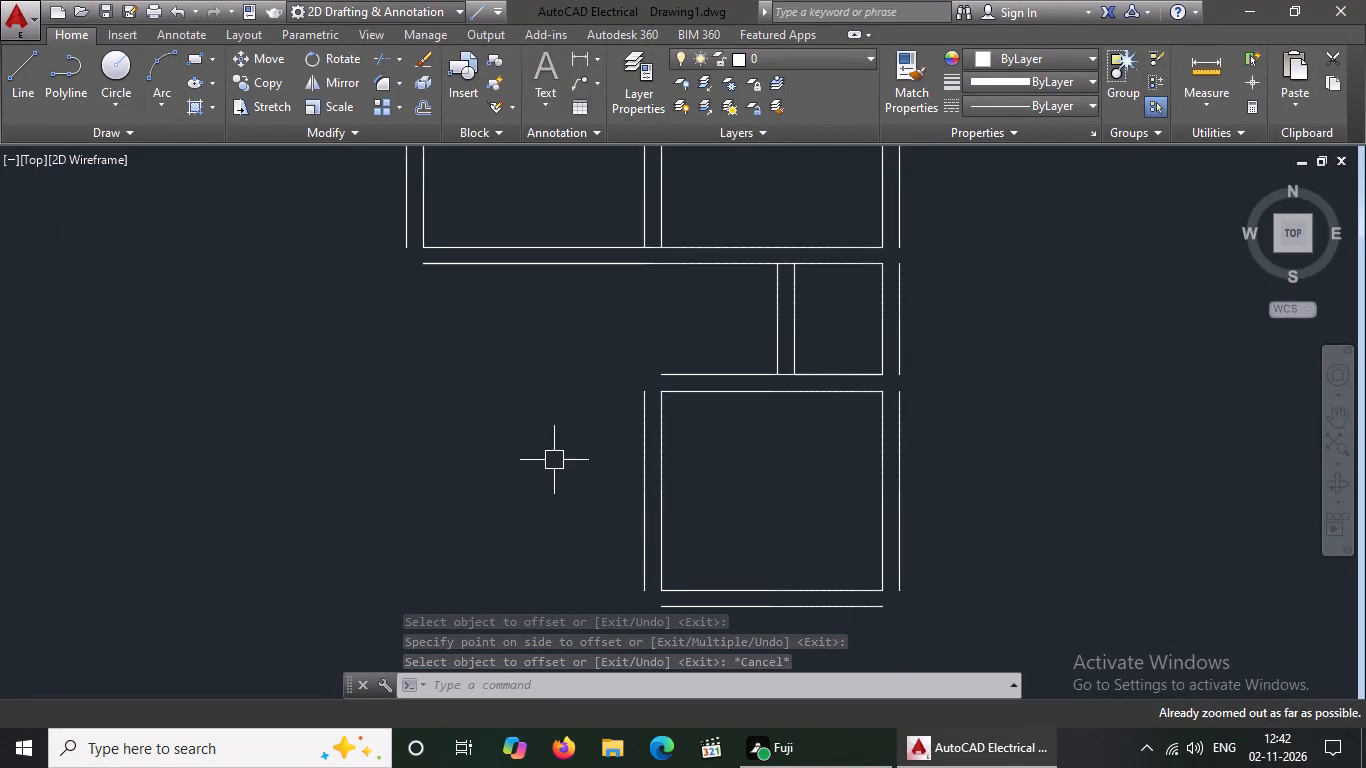
middle_drag(698, 460, 722, 333)
scroll(714, 348, down, 9)
key(Escape)
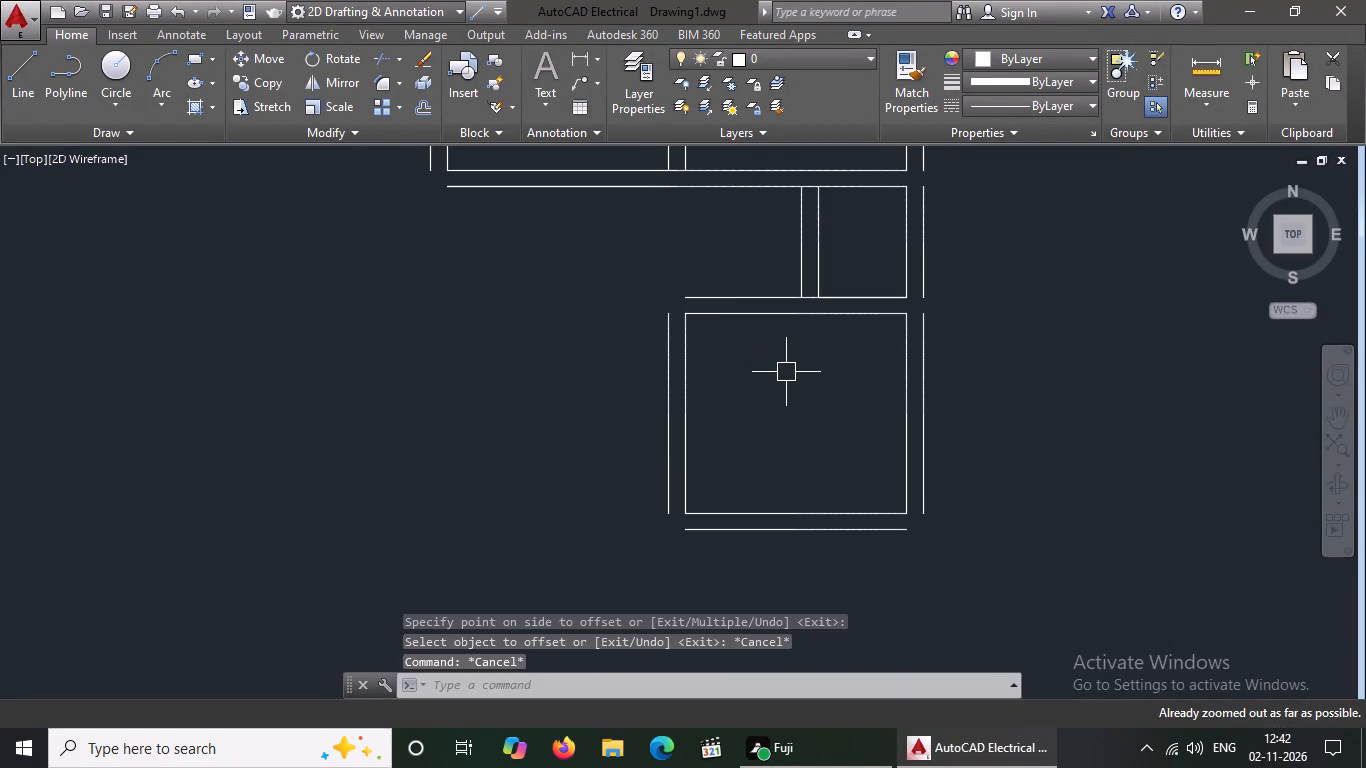
text(z)
key(space)
text(a)
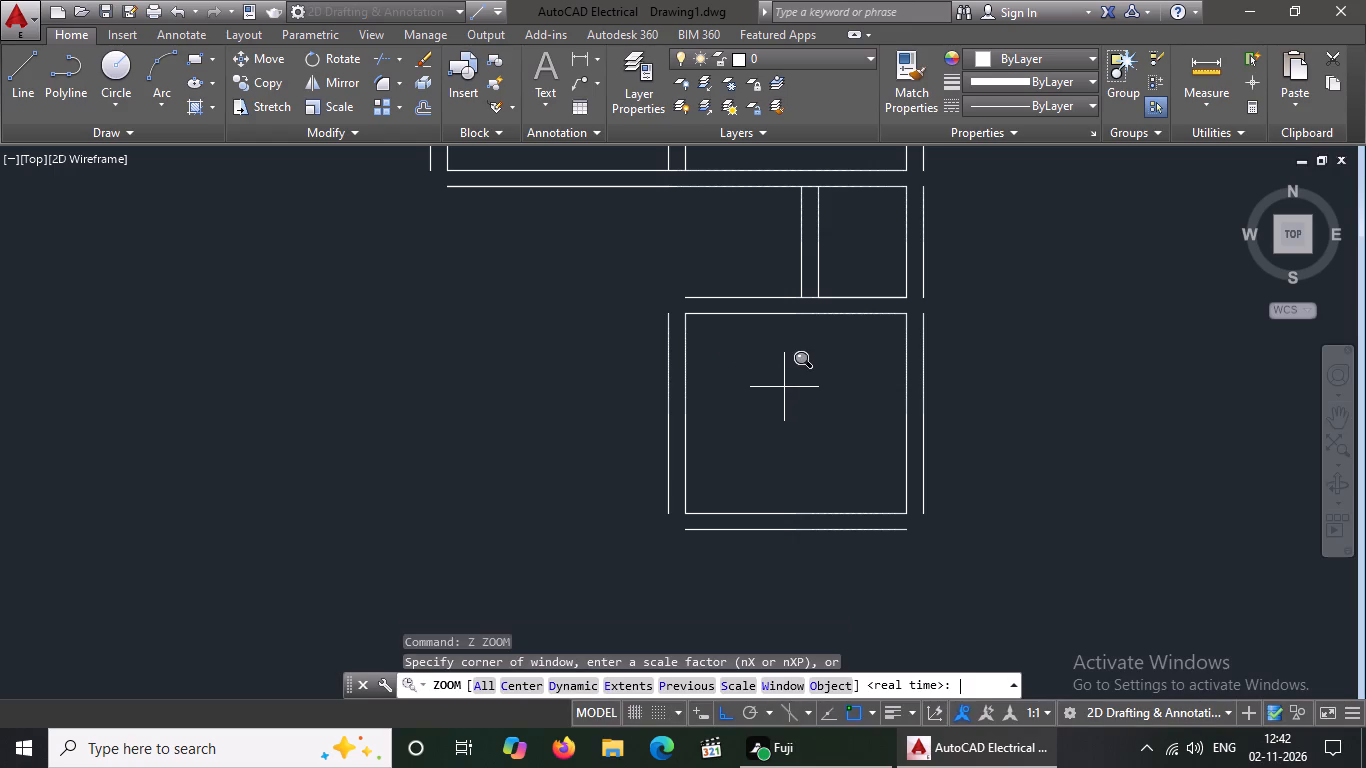
key(space)
scroll(764, 370, down, 20)
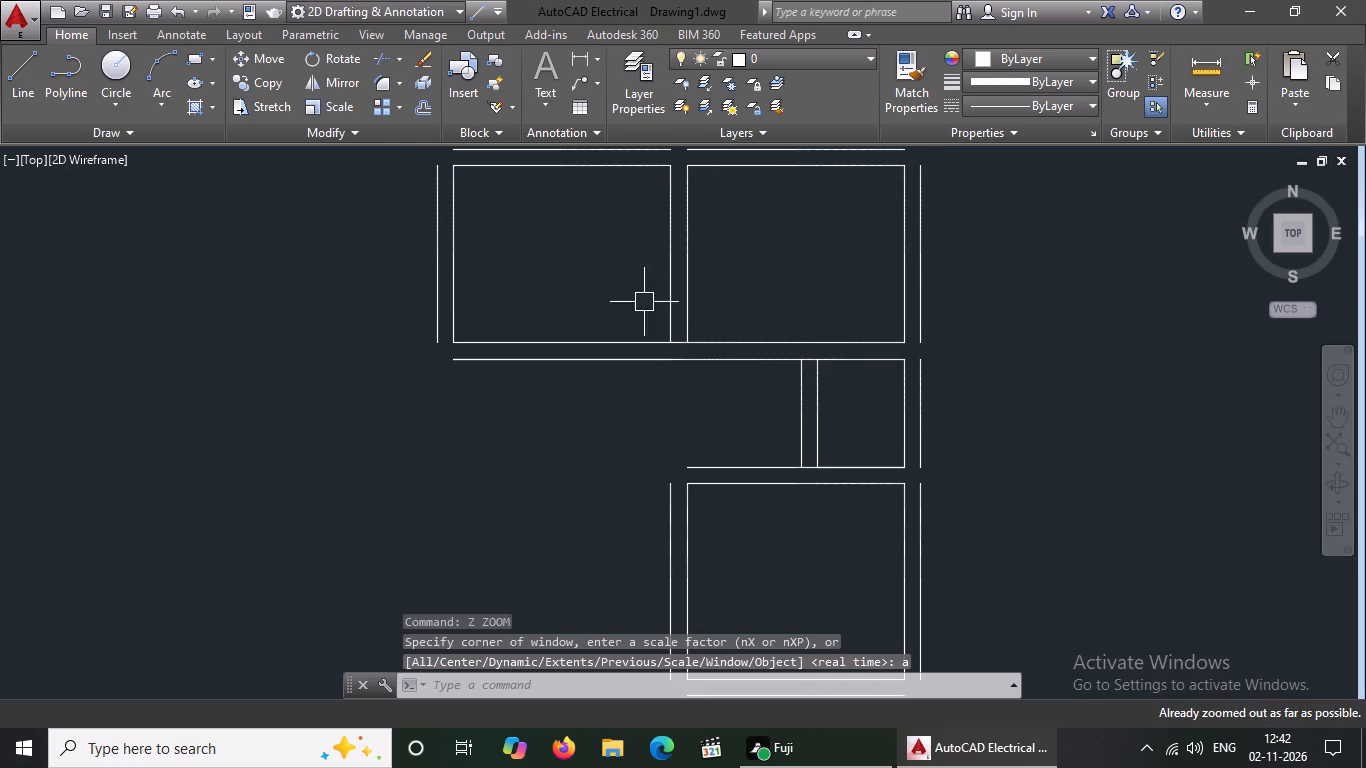
scroll(942, 402, down, 16)
key(Escape)
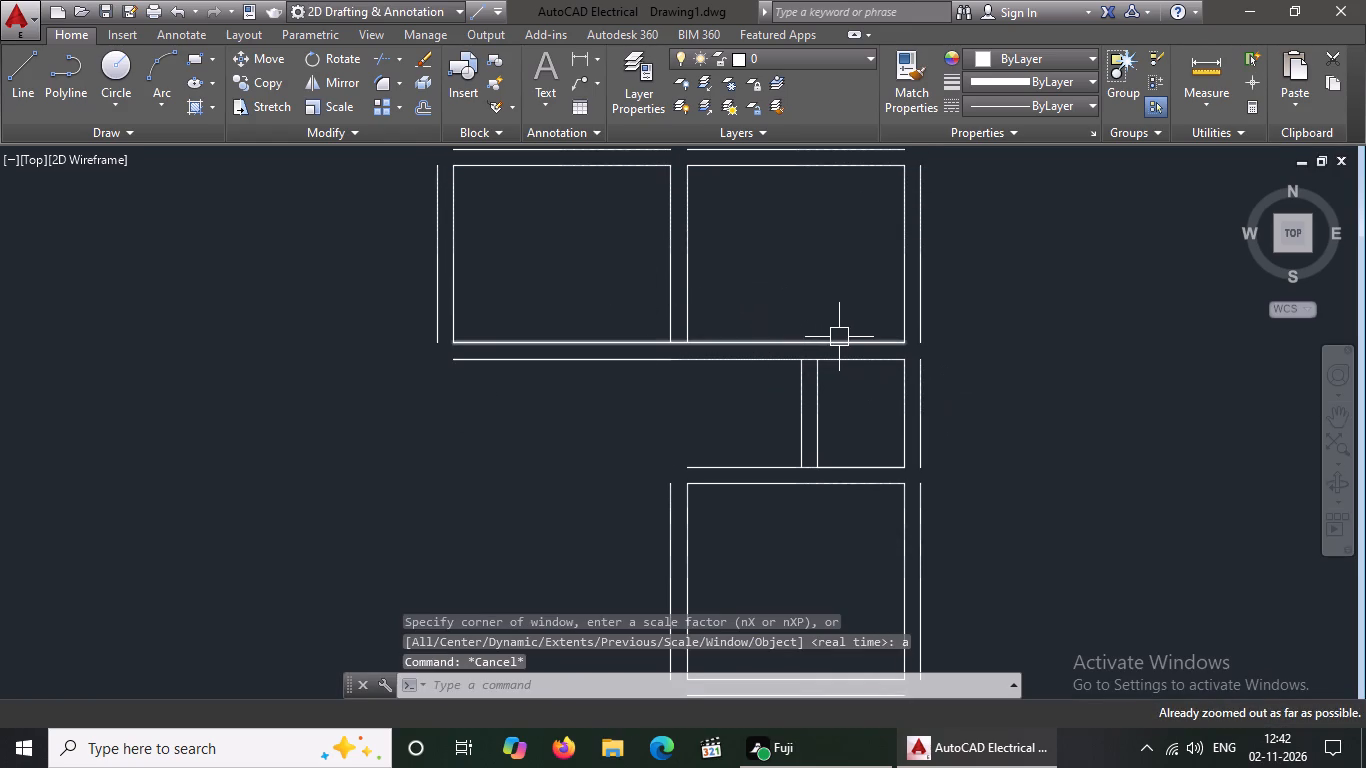
text(z a)
key(space)
scroll(829, 334, down, 10)
middle_drag(776, 386, 653, 329)
scroll(545, 336, down, 9)
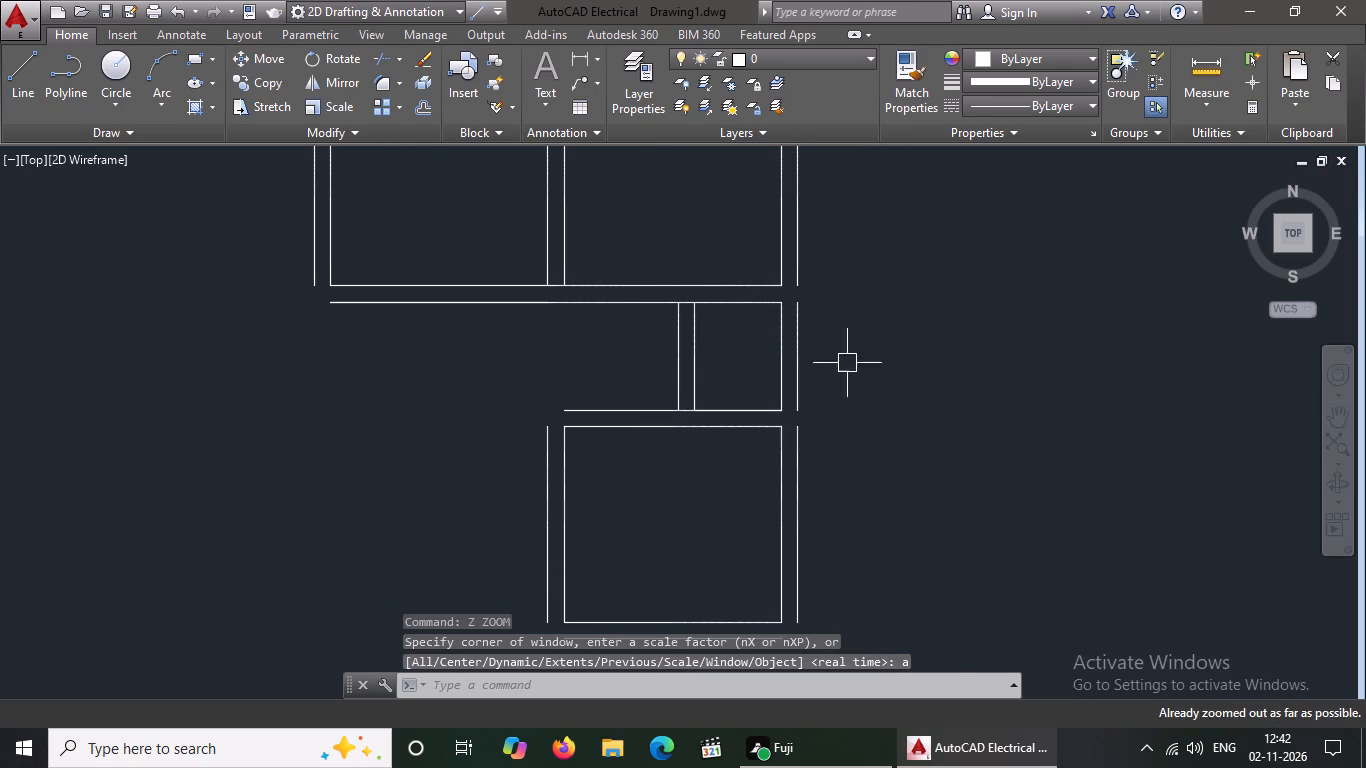
scroll(1048, 401, down, 4)
middle_drag(672, 365, 760, 243)
scroll(761, 249, up, 1)
scroll(729, 377, down, 3)
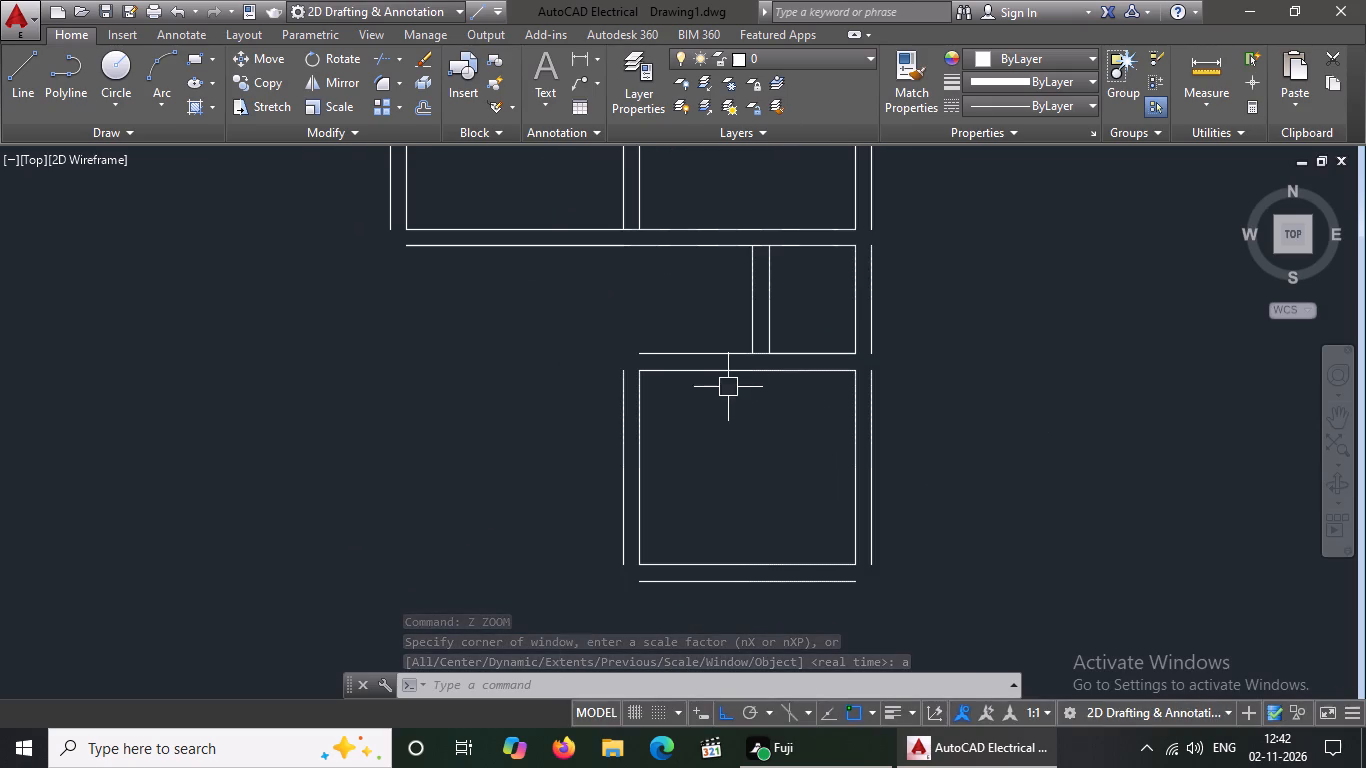
scroll(721, 382, down, 15)
middle_click(667, 628)
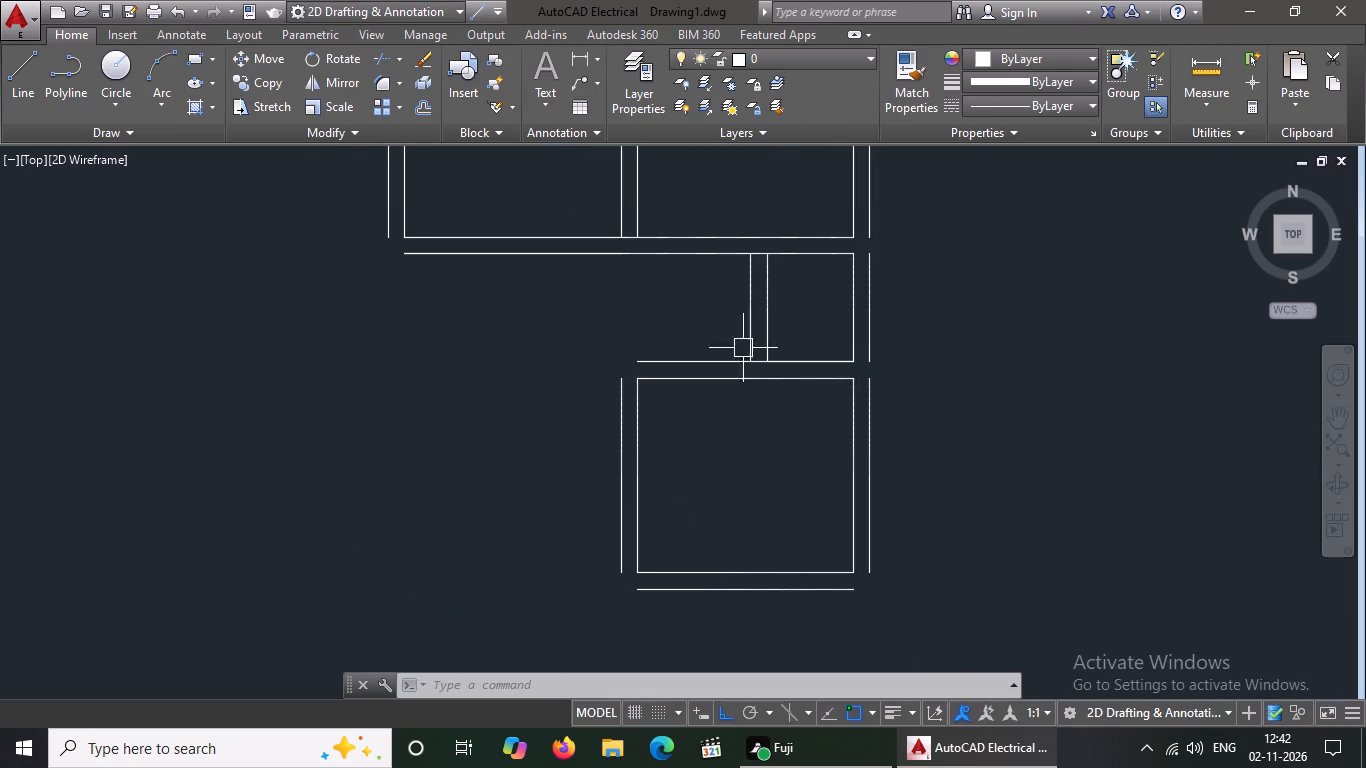
middle_drag(744, 341, 697, 620)
middle_drag(674, 286, 661, 466)
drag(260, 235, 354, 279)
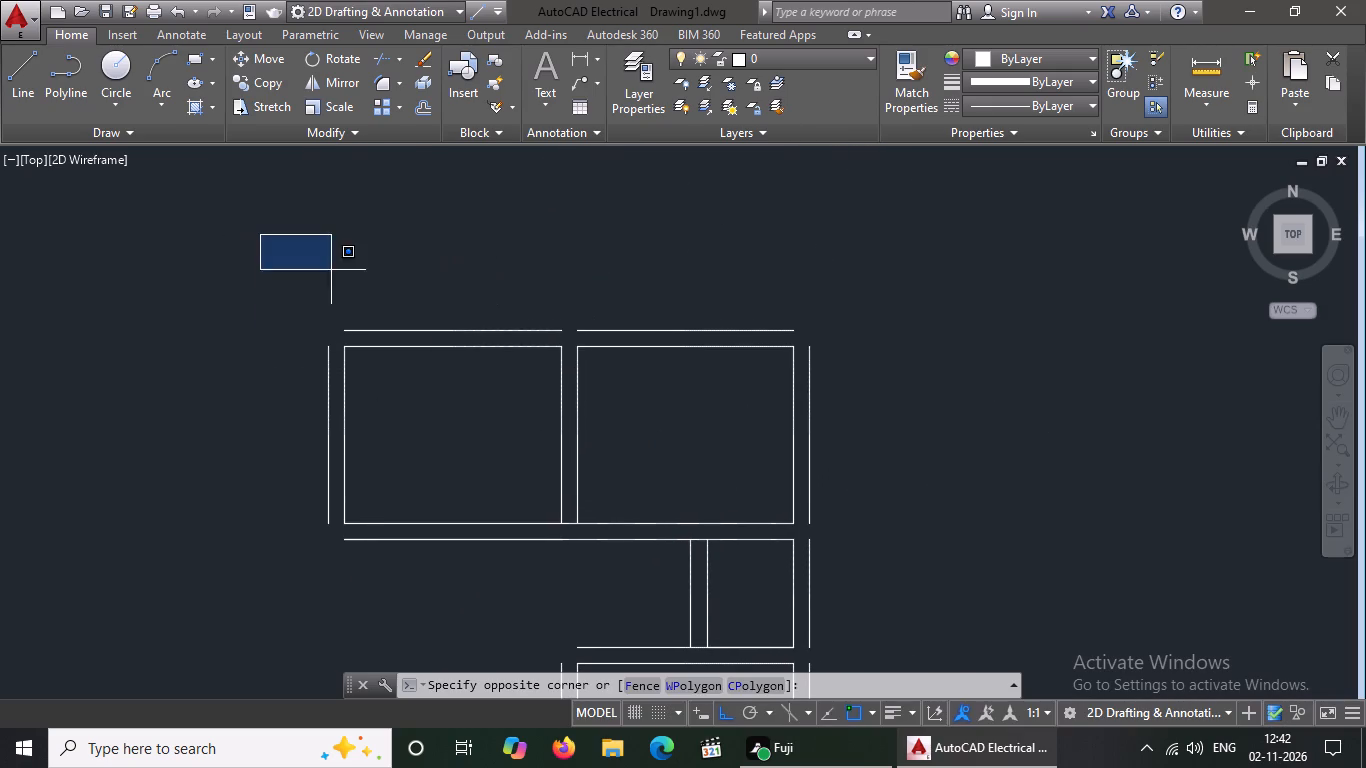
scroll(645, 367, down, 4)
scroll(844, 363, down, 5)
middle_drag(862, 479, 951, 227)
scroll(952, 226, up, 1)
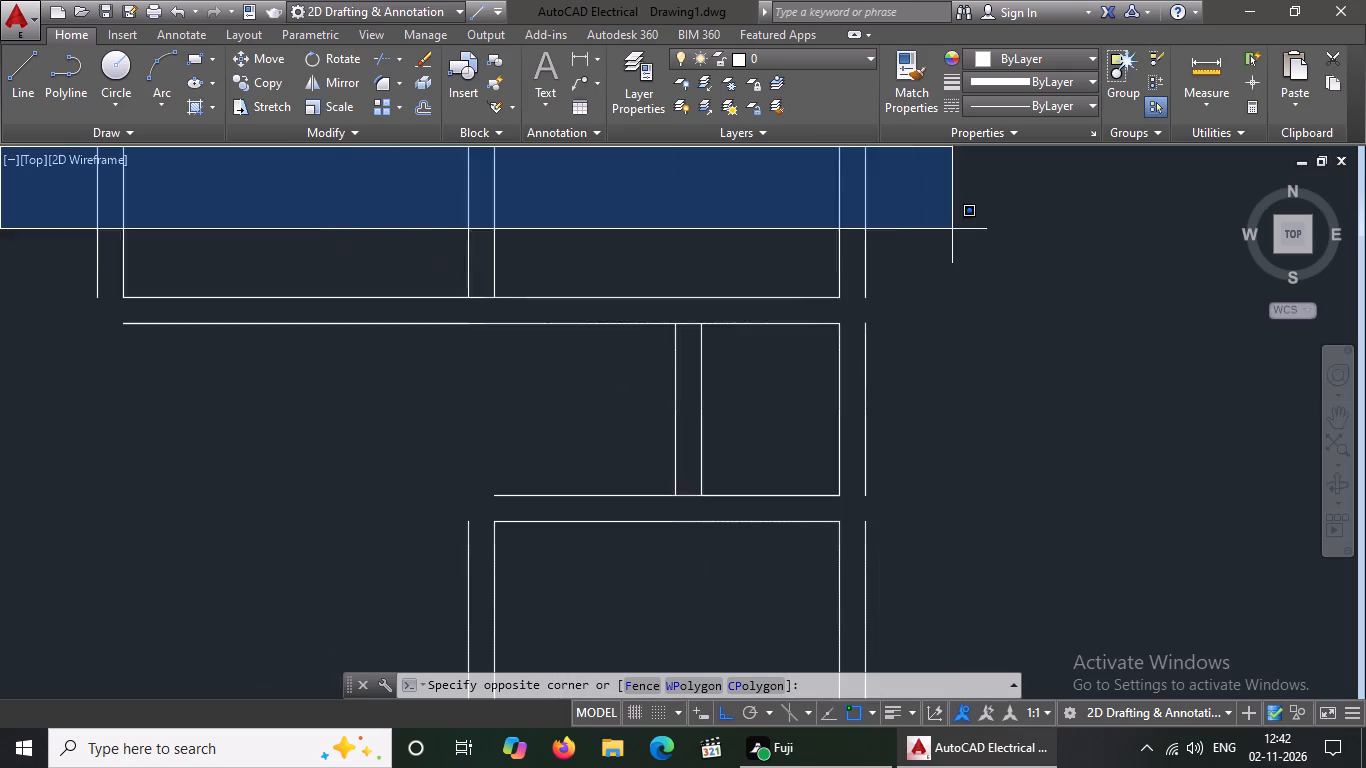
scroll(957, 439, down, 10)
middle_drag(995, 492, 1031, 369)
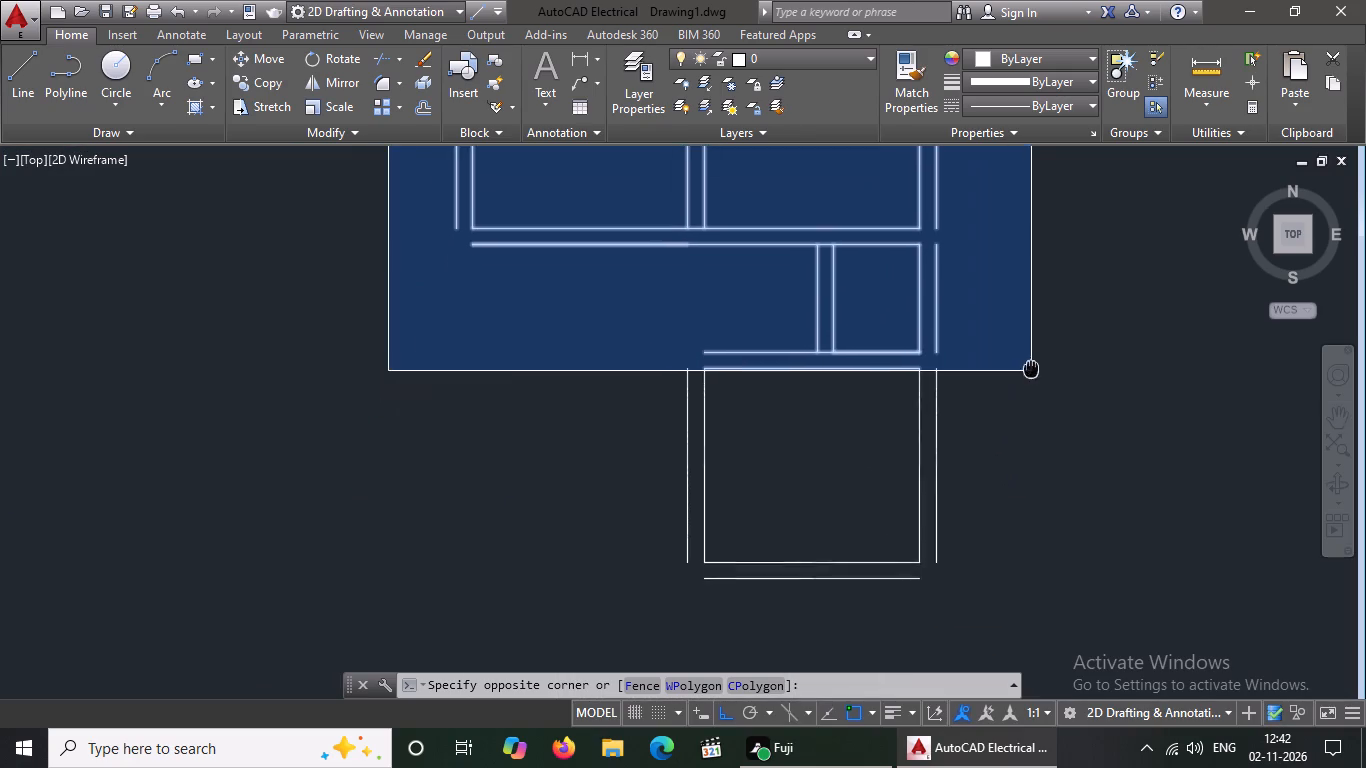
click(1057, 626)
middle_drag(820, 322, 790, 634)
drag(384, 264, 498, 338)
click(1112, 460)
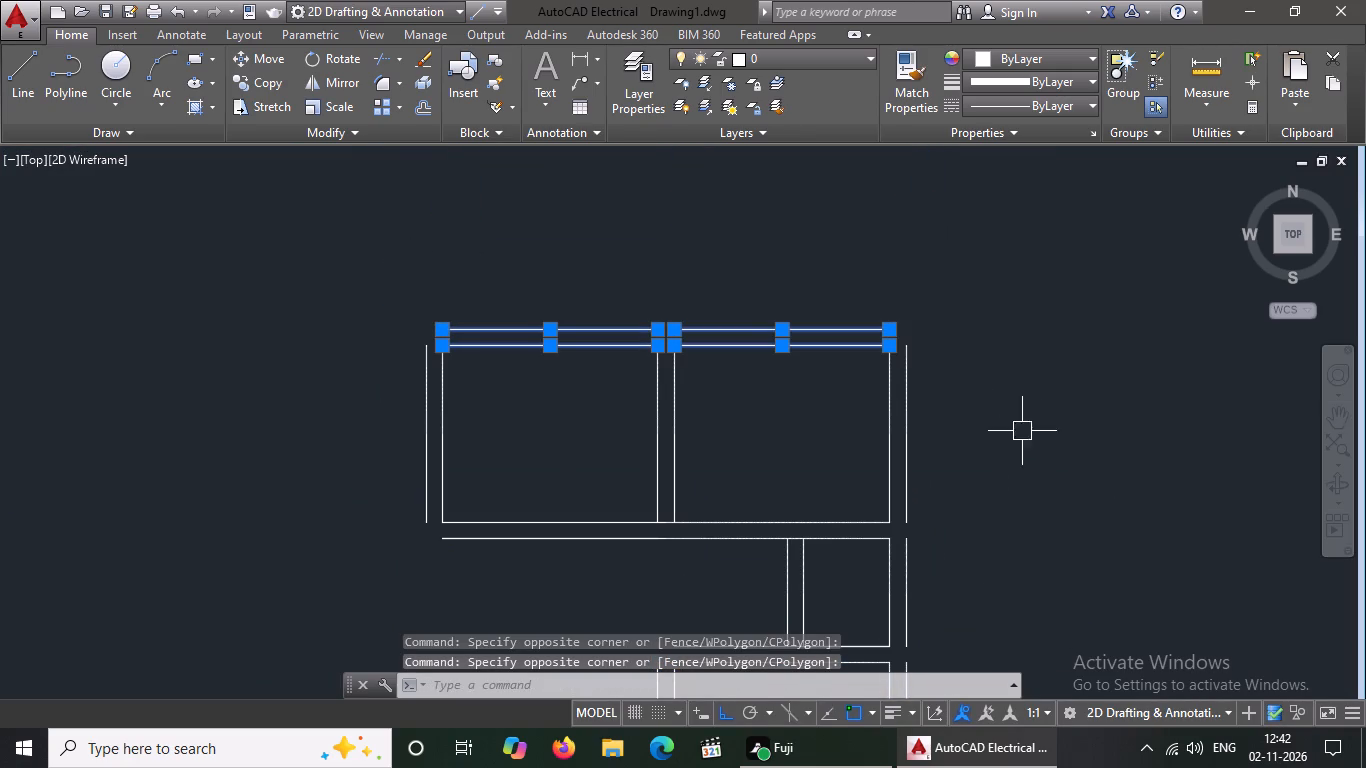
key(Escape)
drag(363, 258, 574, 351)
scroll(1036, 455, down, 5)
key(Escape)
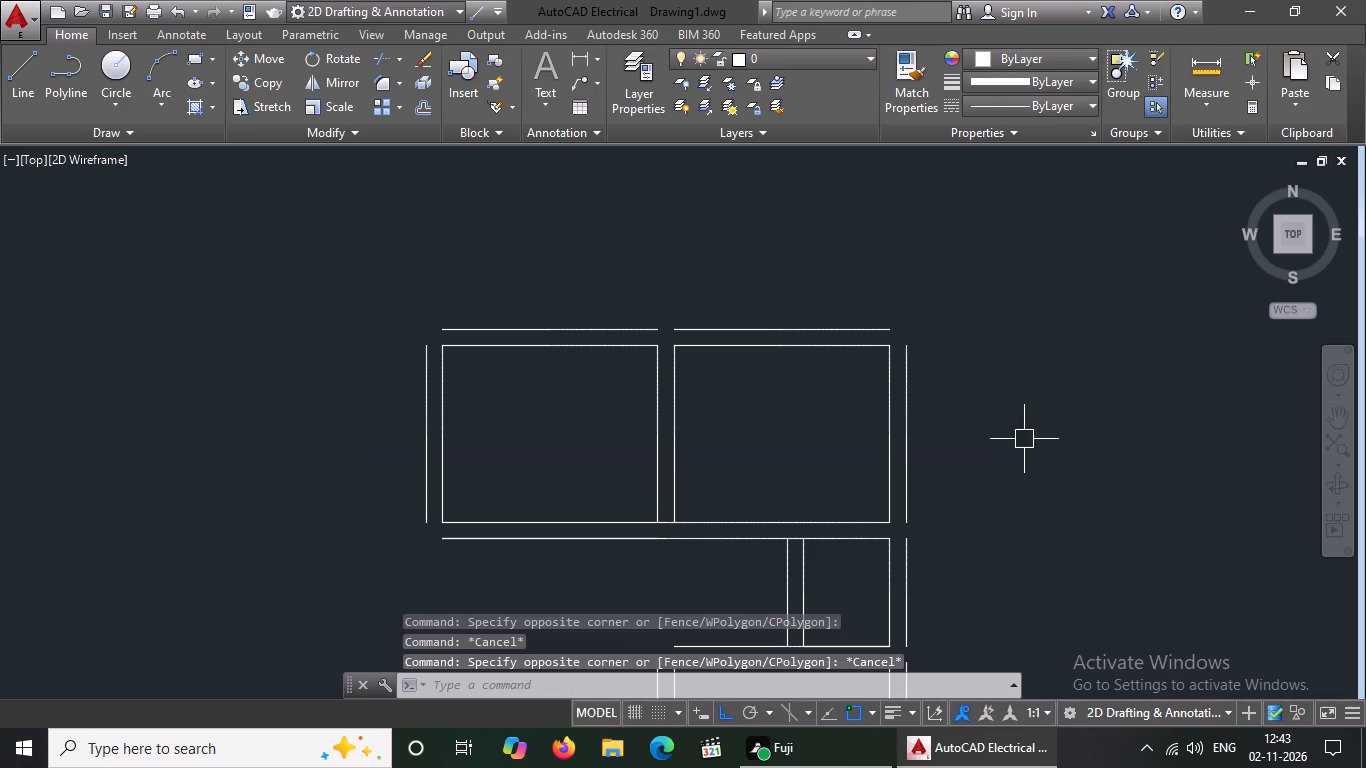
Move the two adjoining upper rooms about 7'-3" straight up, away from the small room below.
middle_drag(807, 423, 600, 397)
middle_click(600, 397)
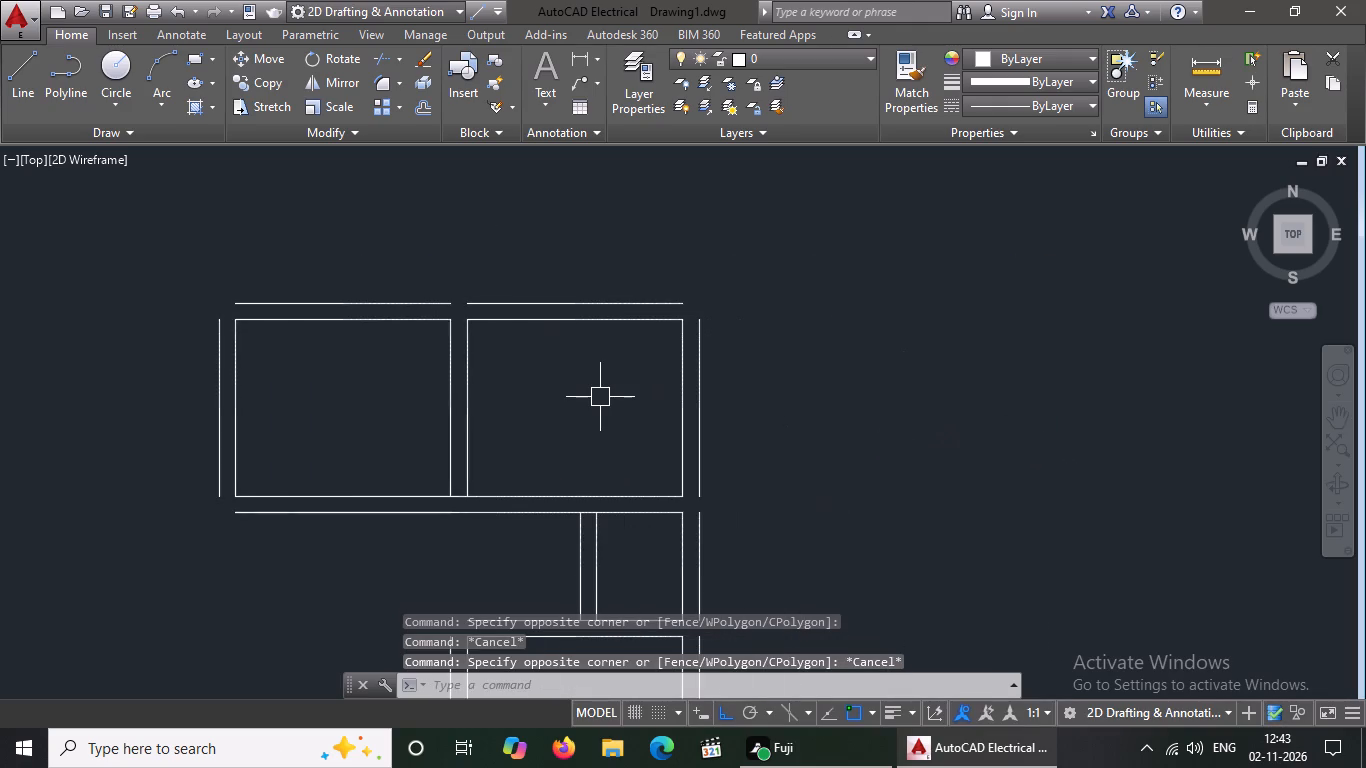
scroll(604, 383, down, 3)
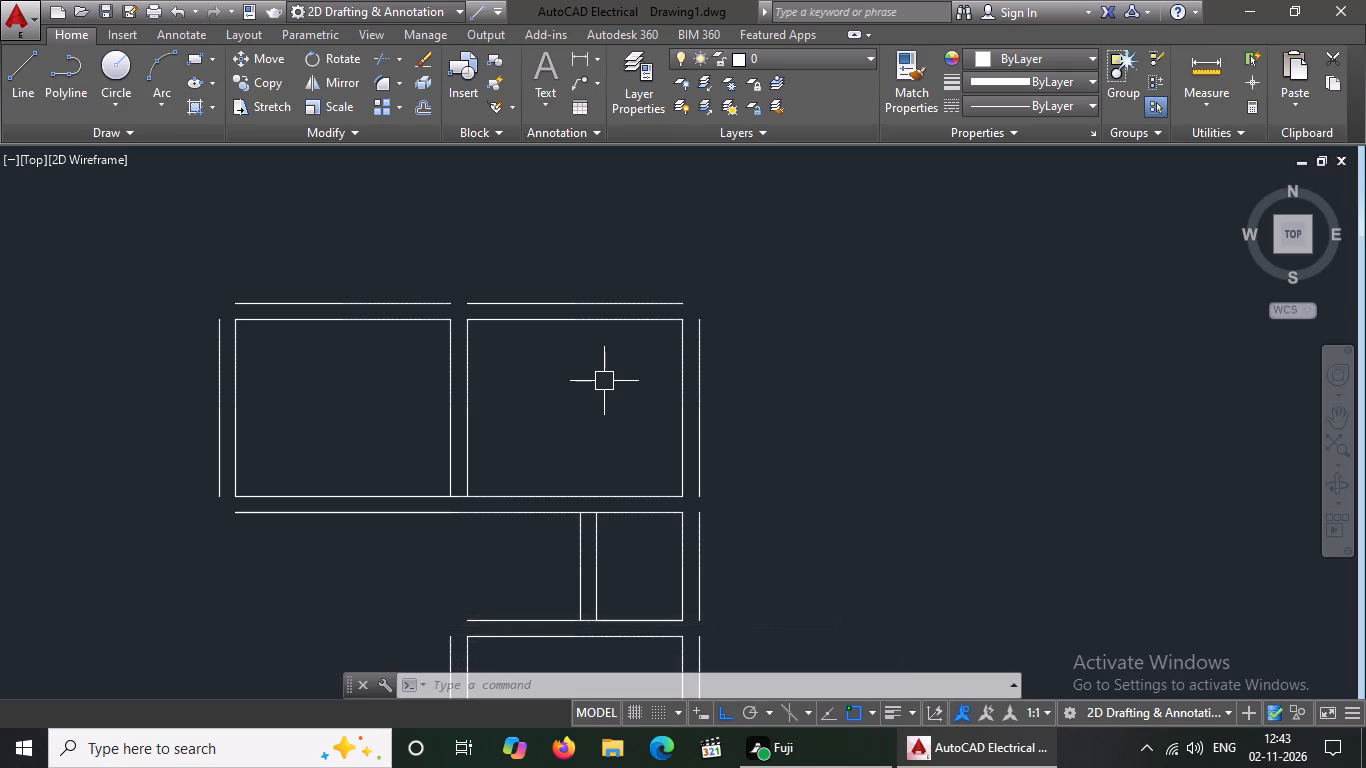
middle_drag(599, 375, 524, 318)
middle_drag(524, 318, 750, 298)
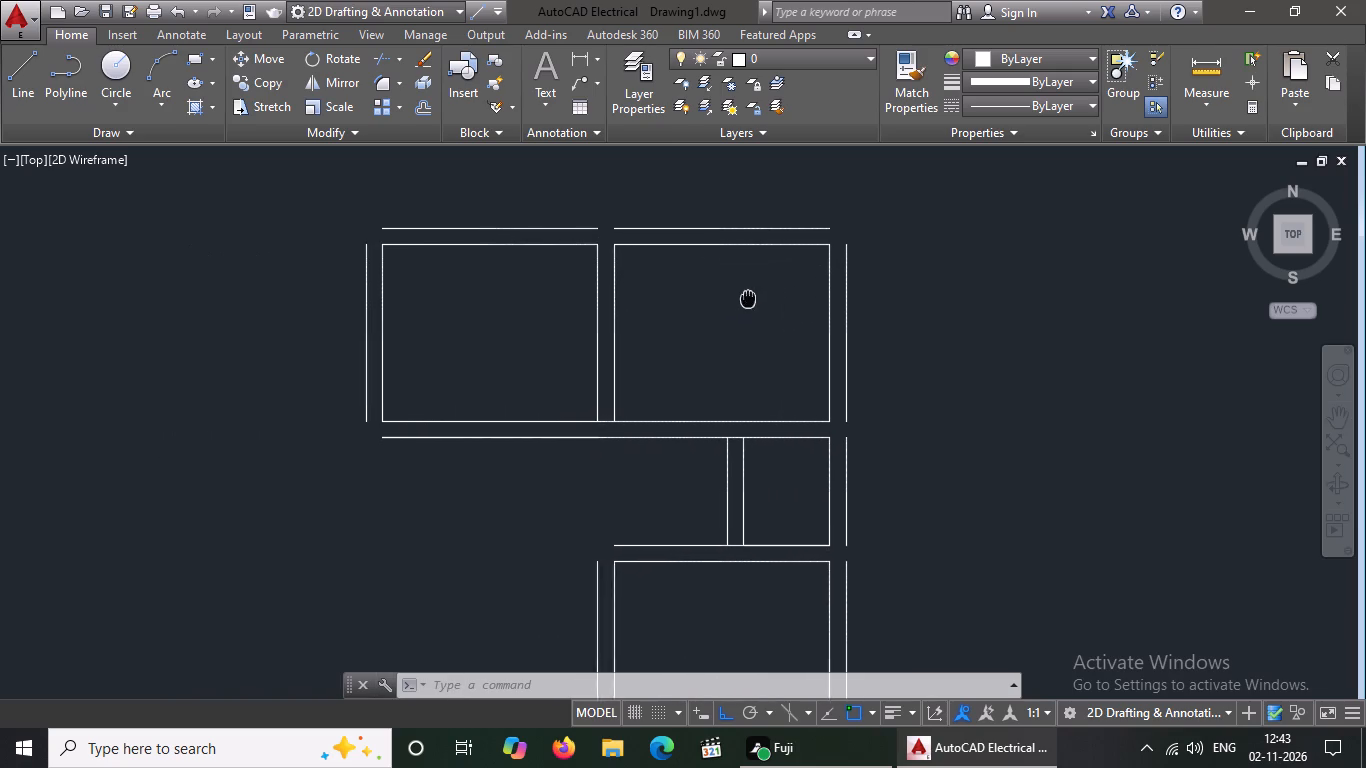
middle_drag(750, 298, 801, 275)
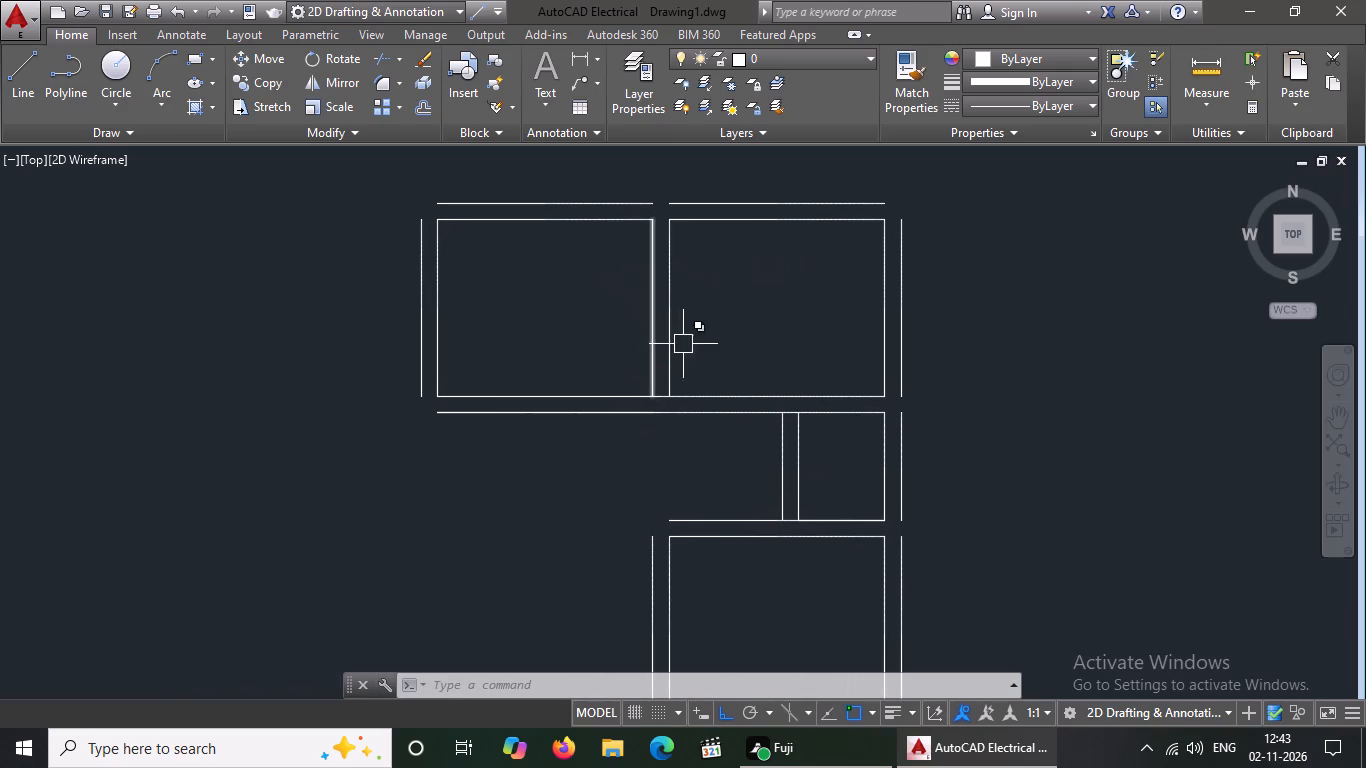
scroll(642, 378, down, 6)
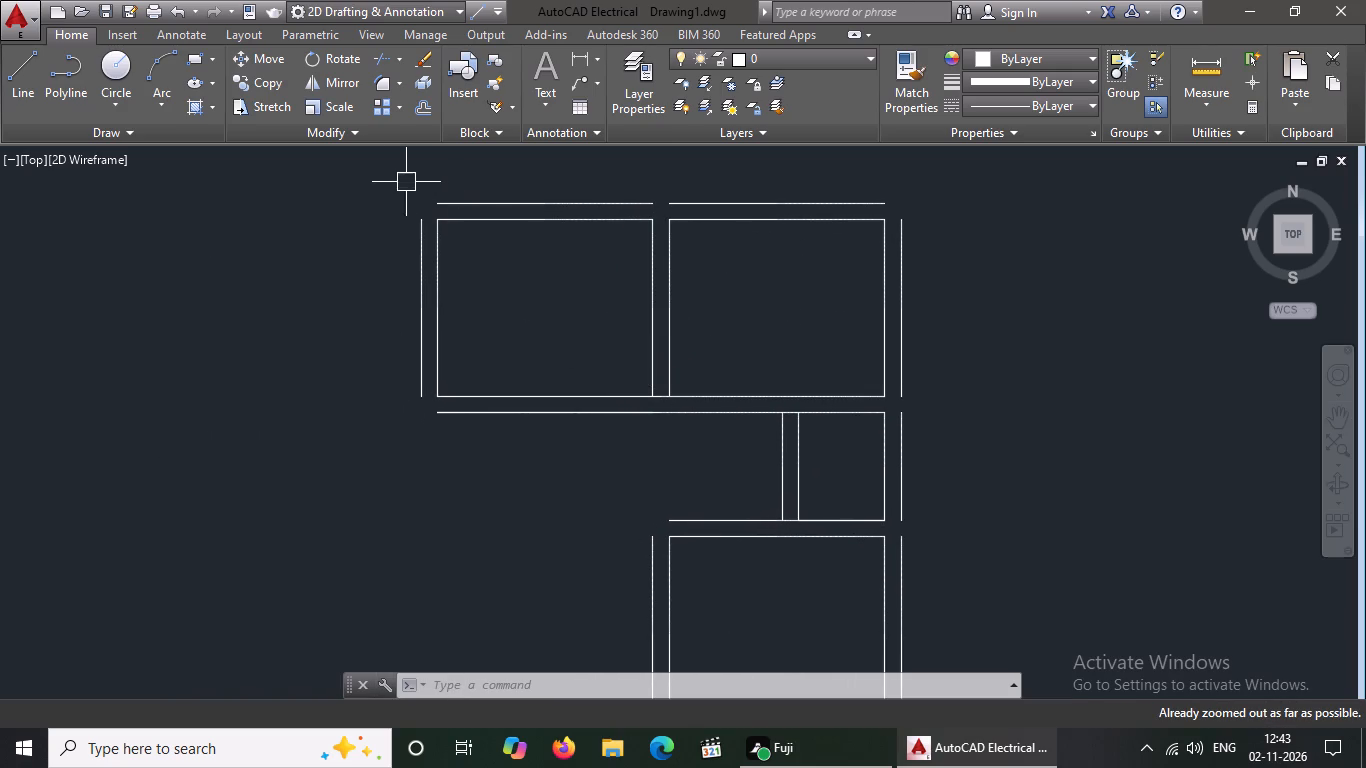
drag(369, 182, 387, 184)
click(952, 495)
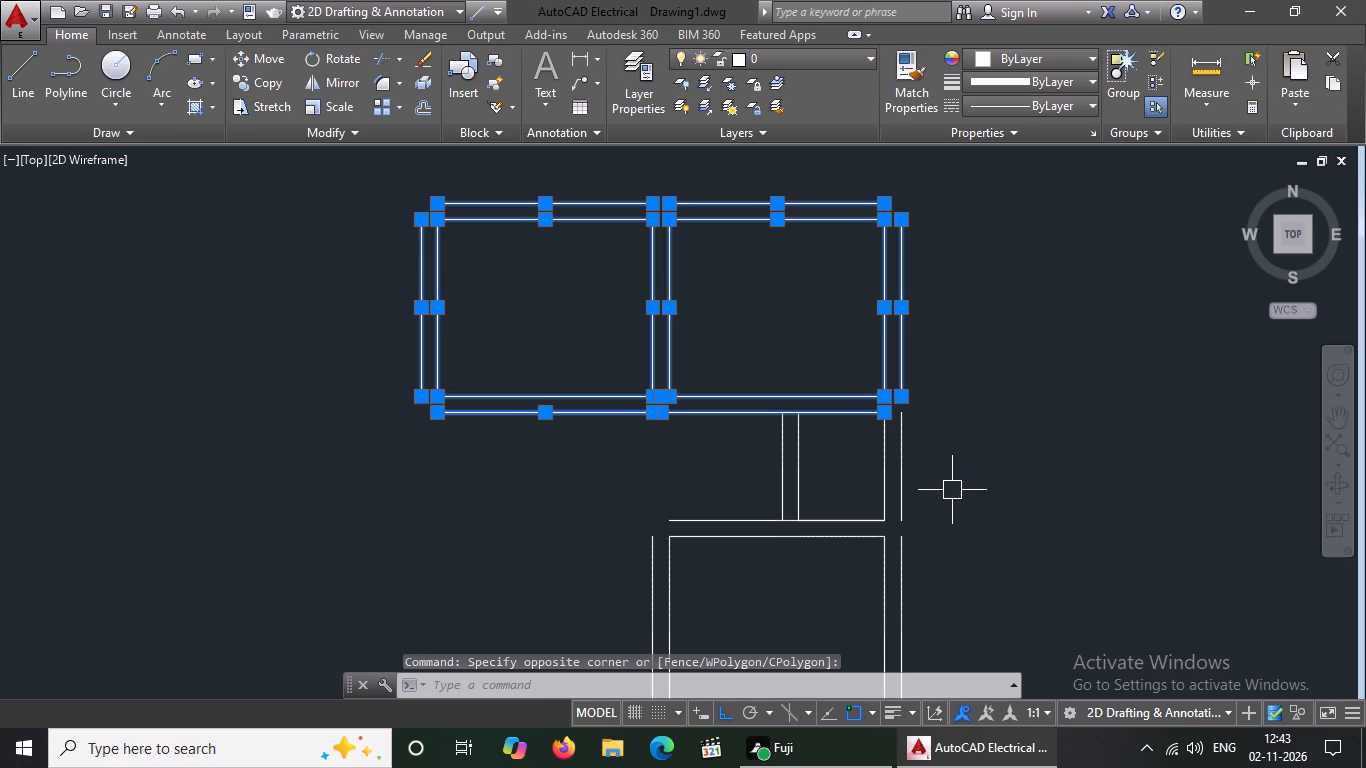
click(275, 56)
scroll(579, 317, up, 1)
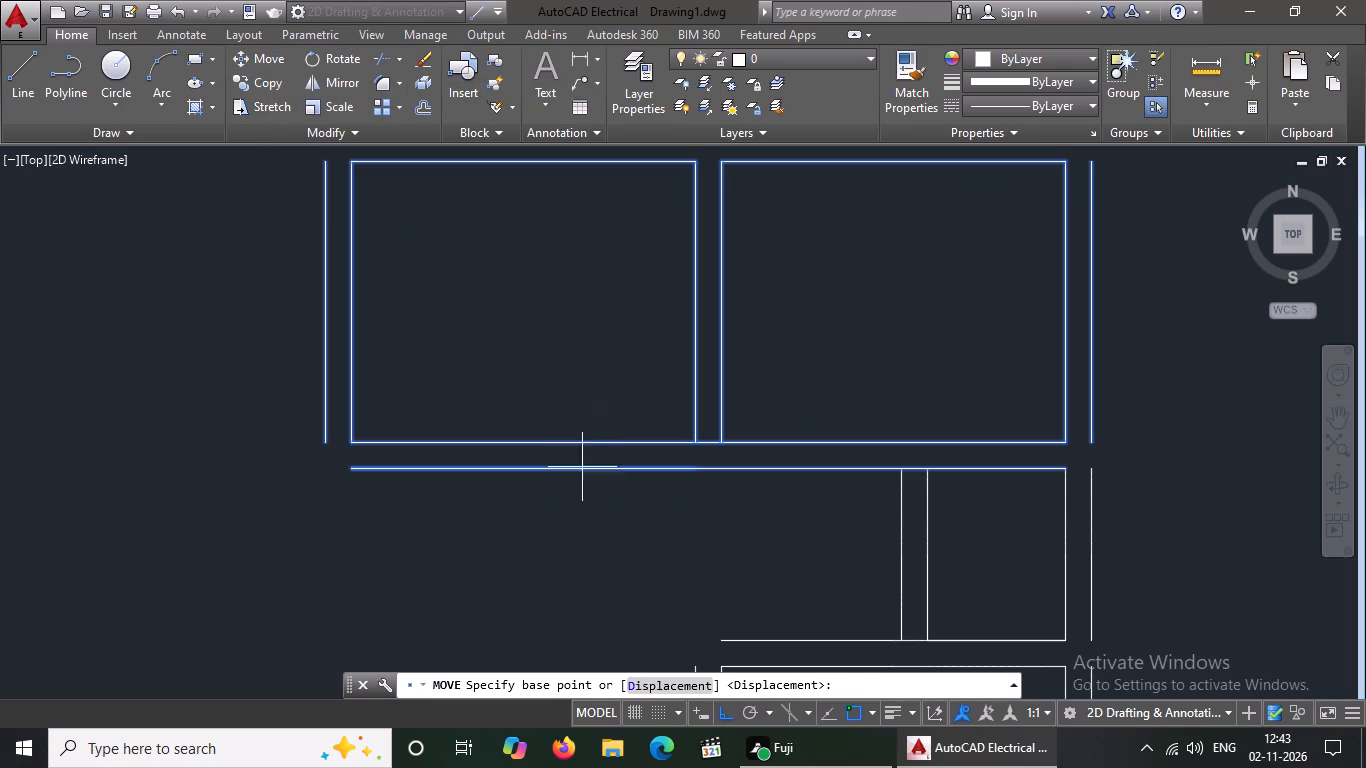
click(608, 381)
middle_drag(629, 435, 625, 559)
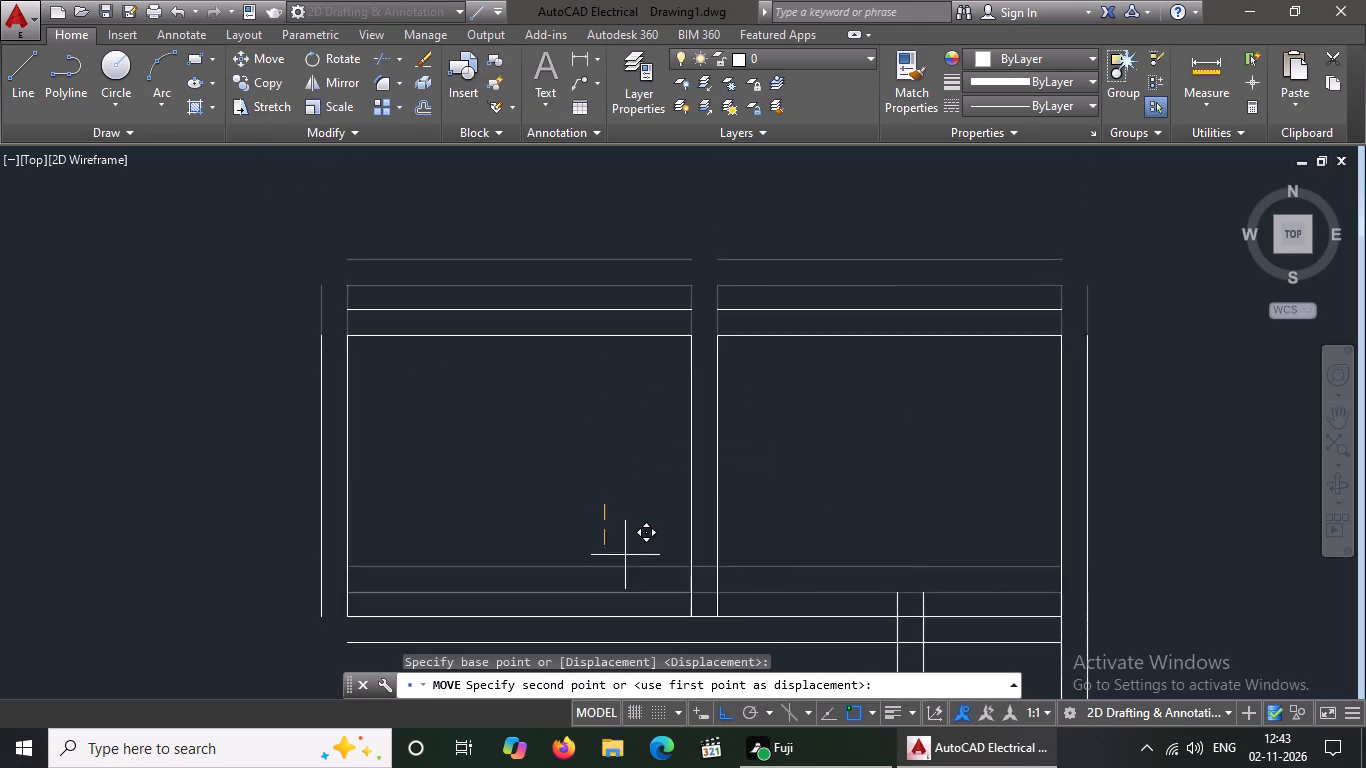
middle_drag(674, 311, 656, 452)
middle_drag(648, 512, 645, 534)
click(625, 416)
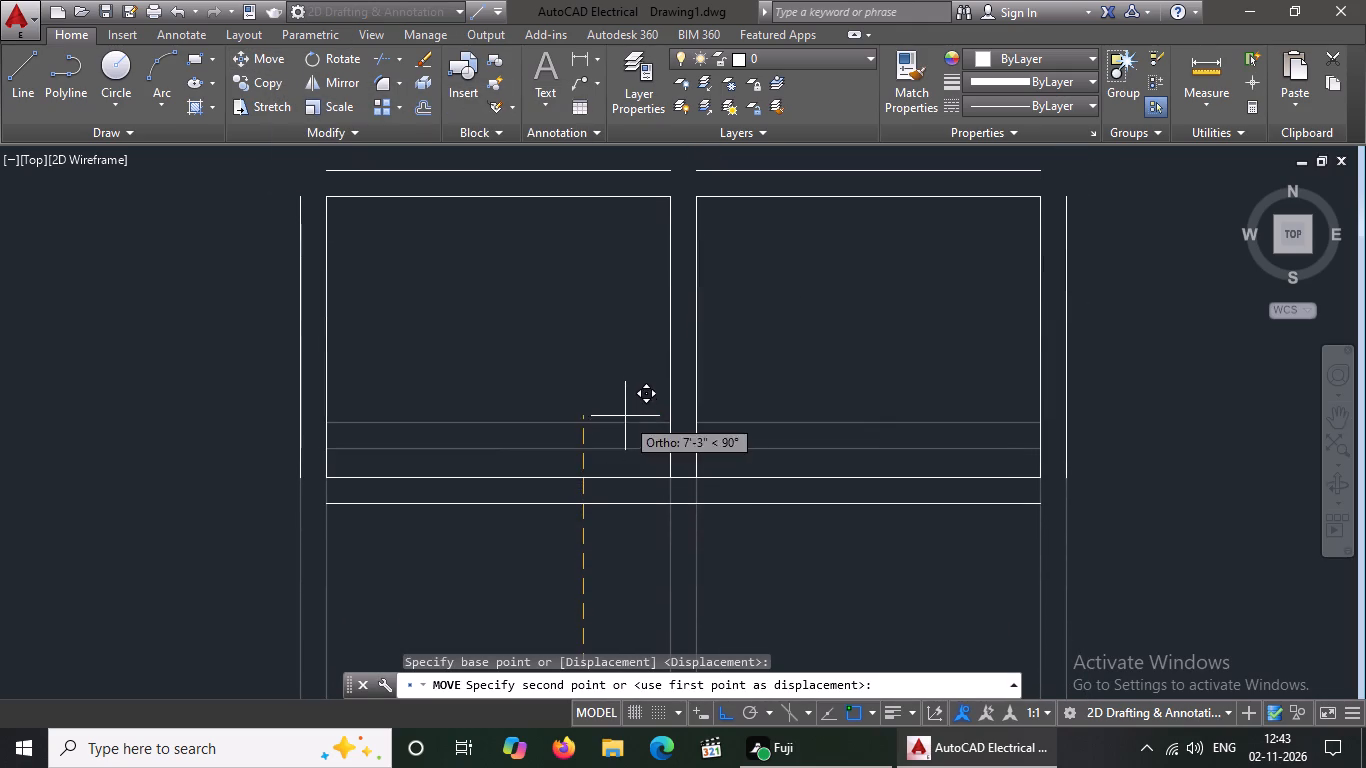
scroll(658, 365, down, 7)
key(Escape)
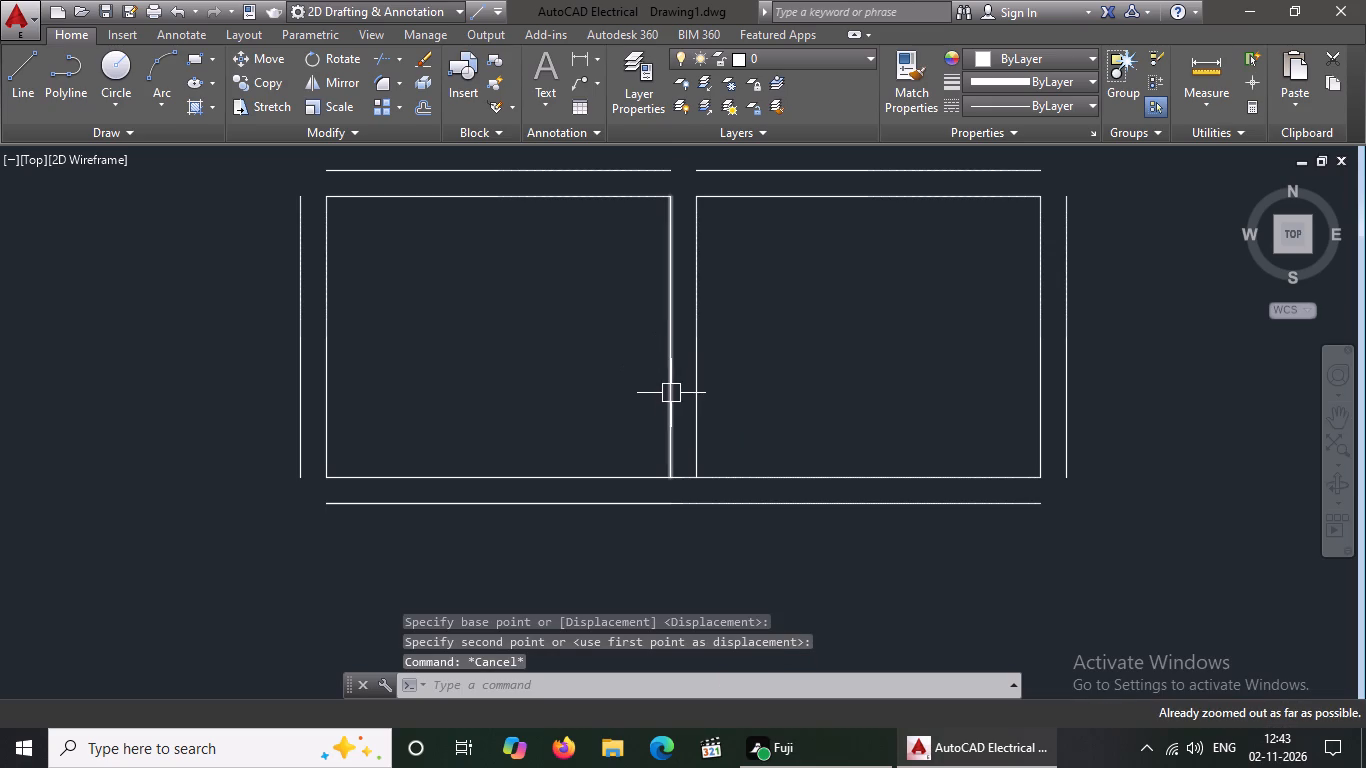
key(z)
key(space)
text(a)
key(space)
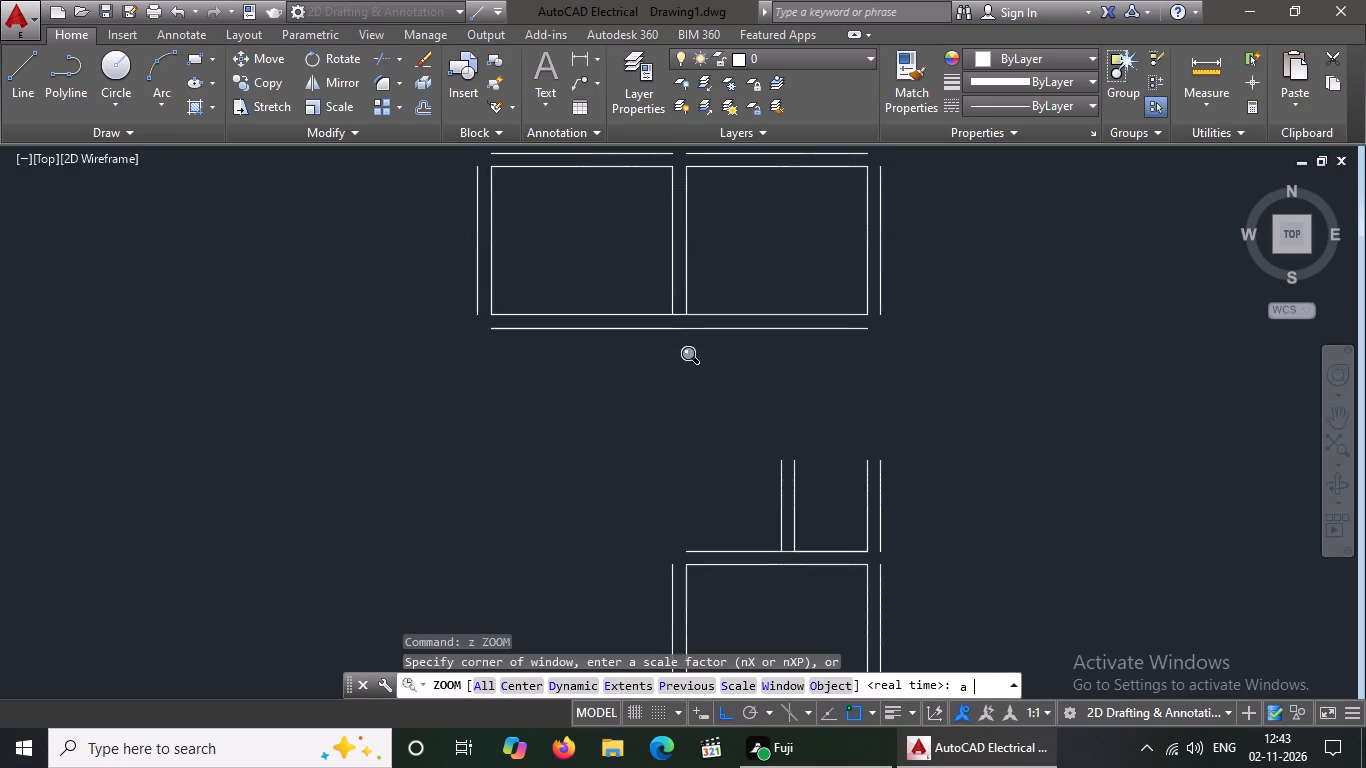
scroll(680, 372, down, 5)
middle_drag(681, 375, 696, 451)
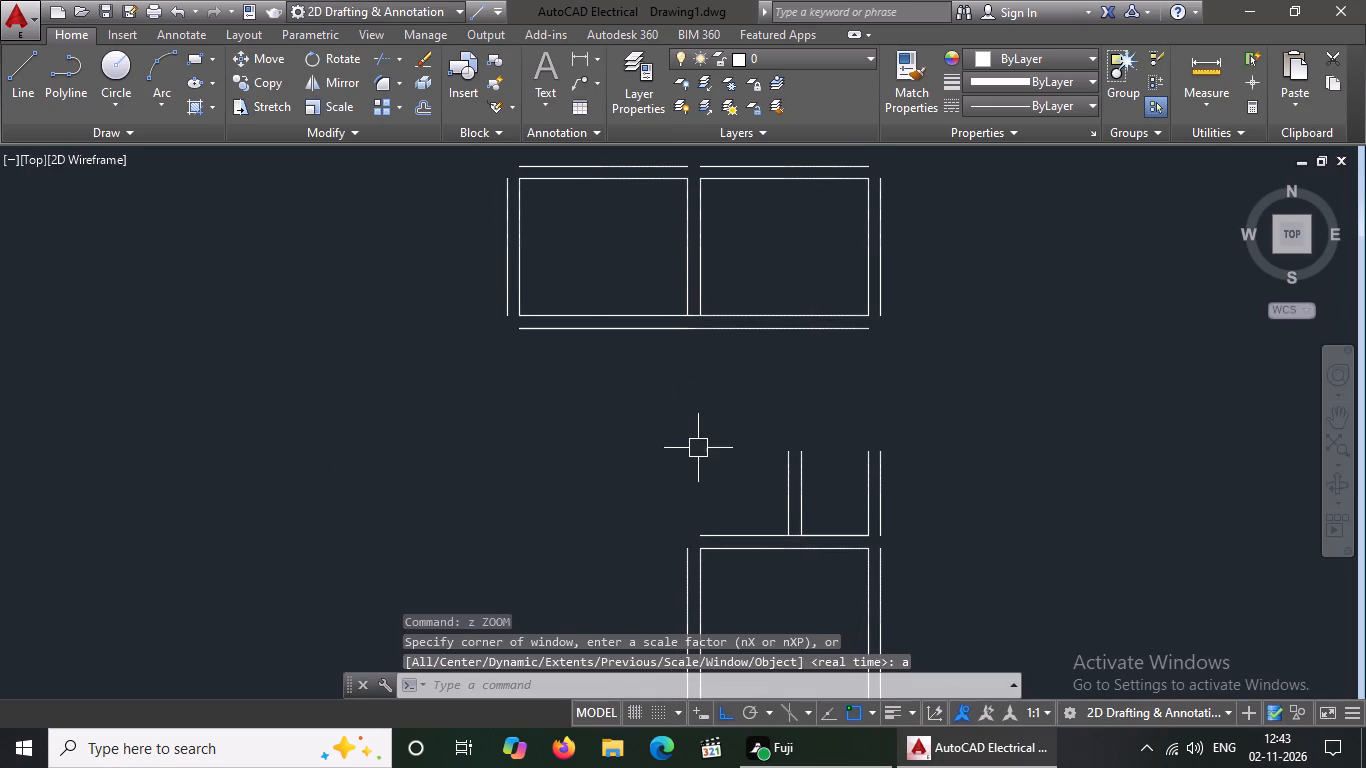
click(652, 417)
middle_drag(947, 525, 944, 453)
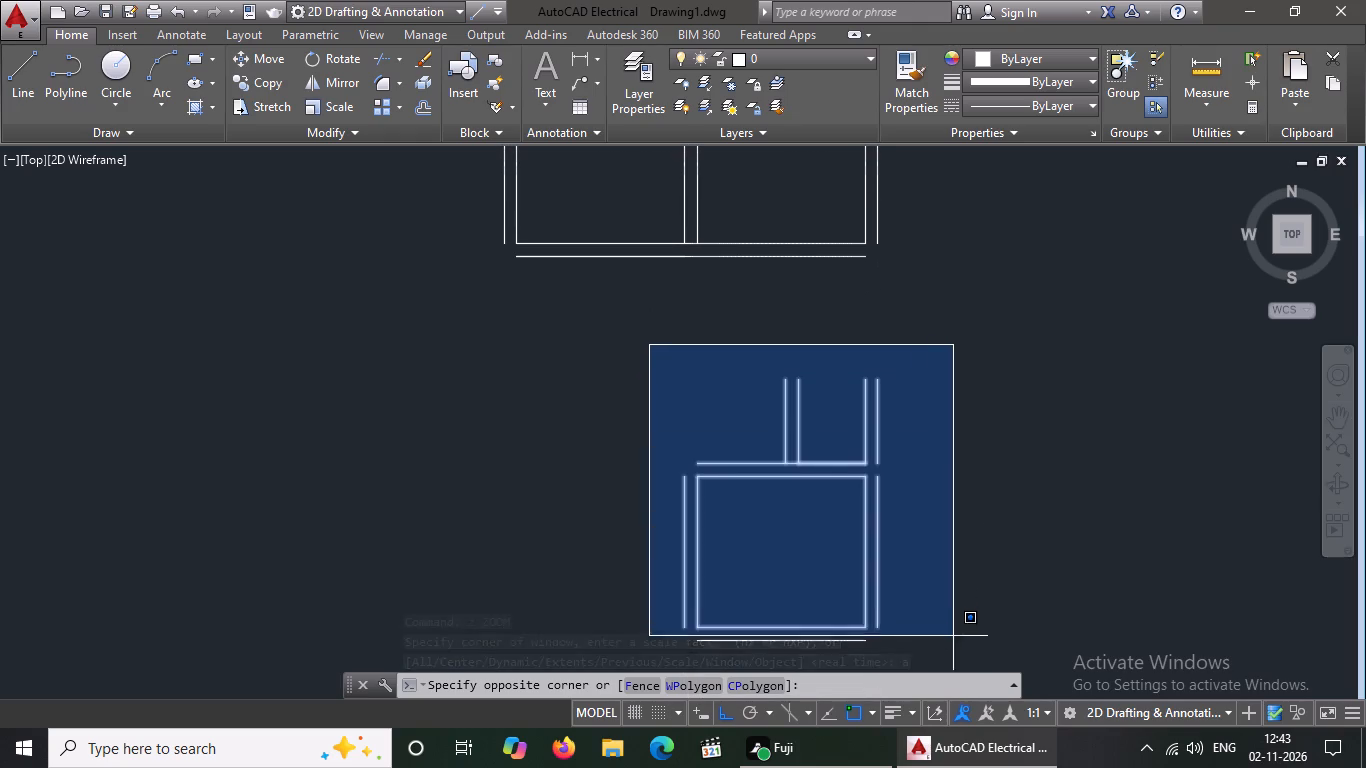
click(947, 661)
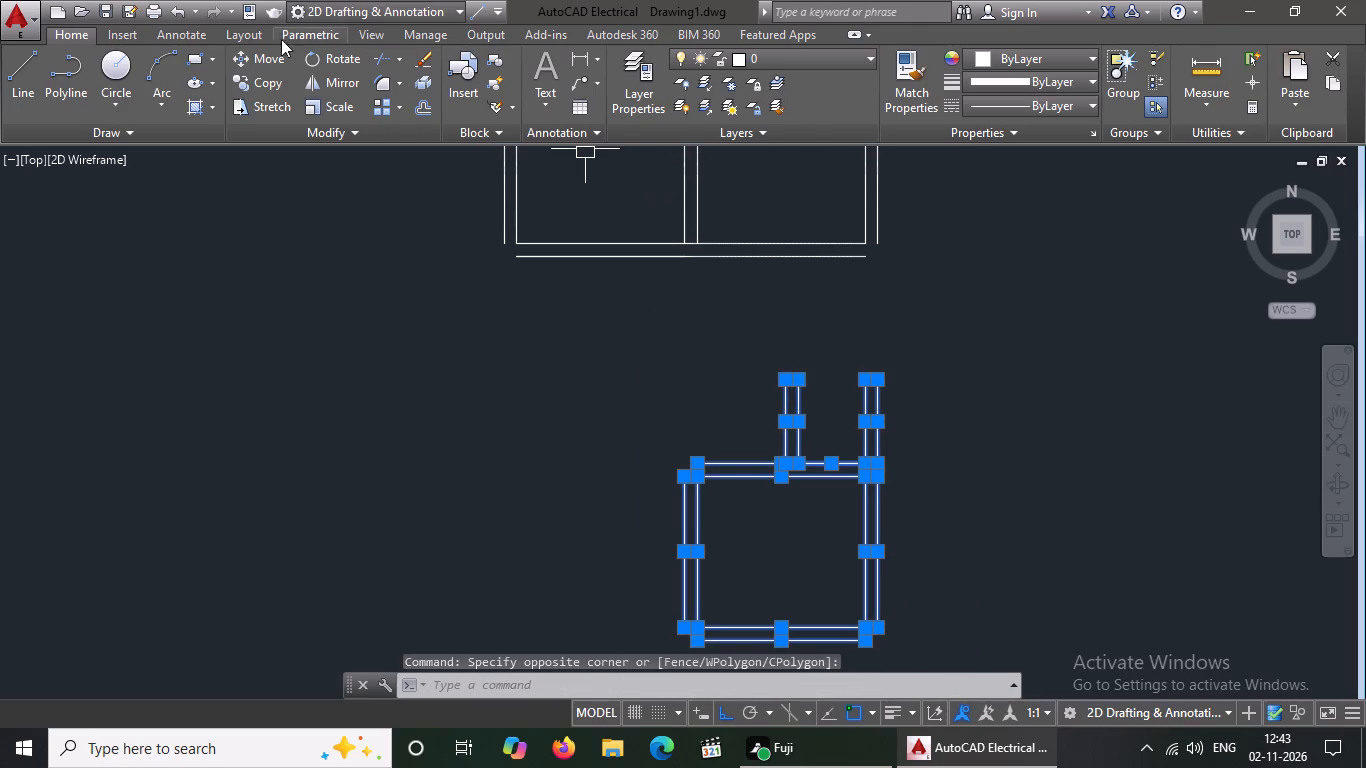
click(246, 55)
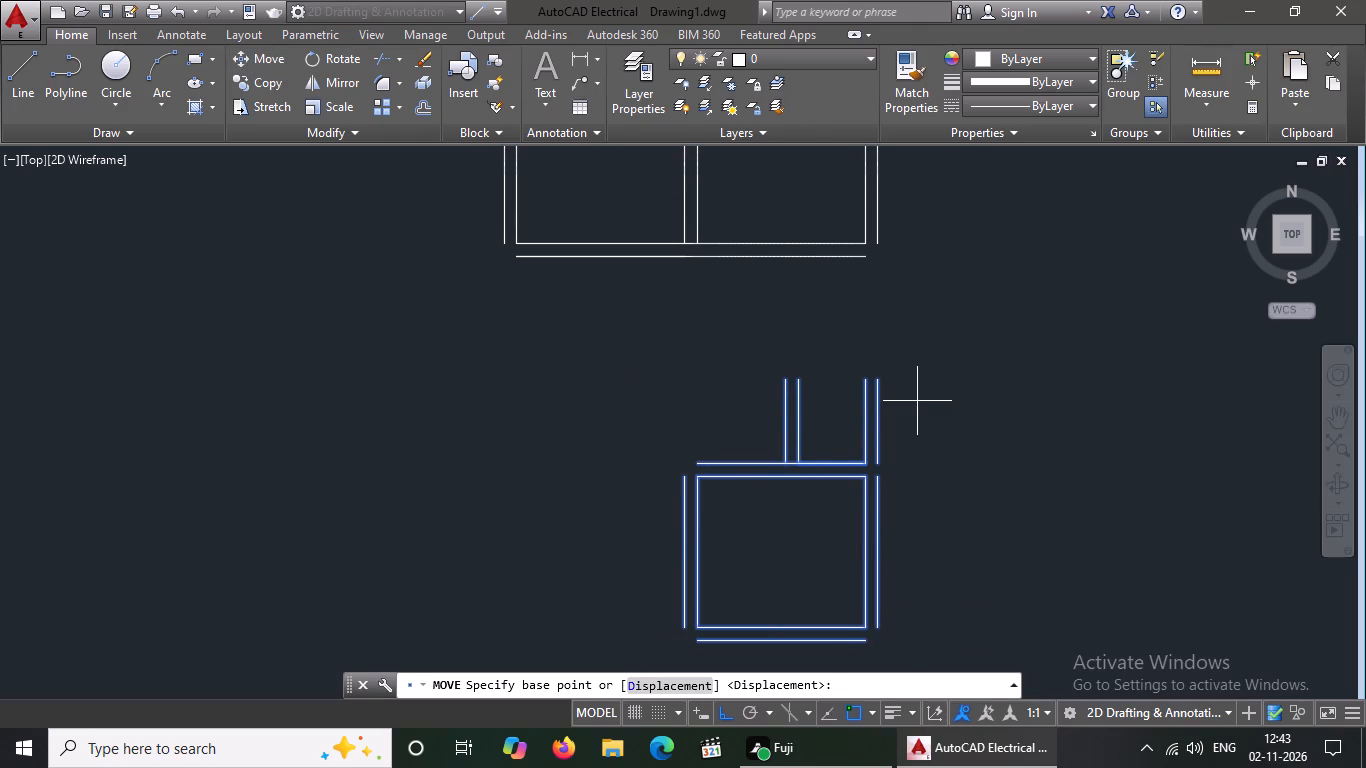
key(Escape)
Erase the side, dividing and bottom wall lines of the two upper rooms.
scroll(855, 412, down, 3)
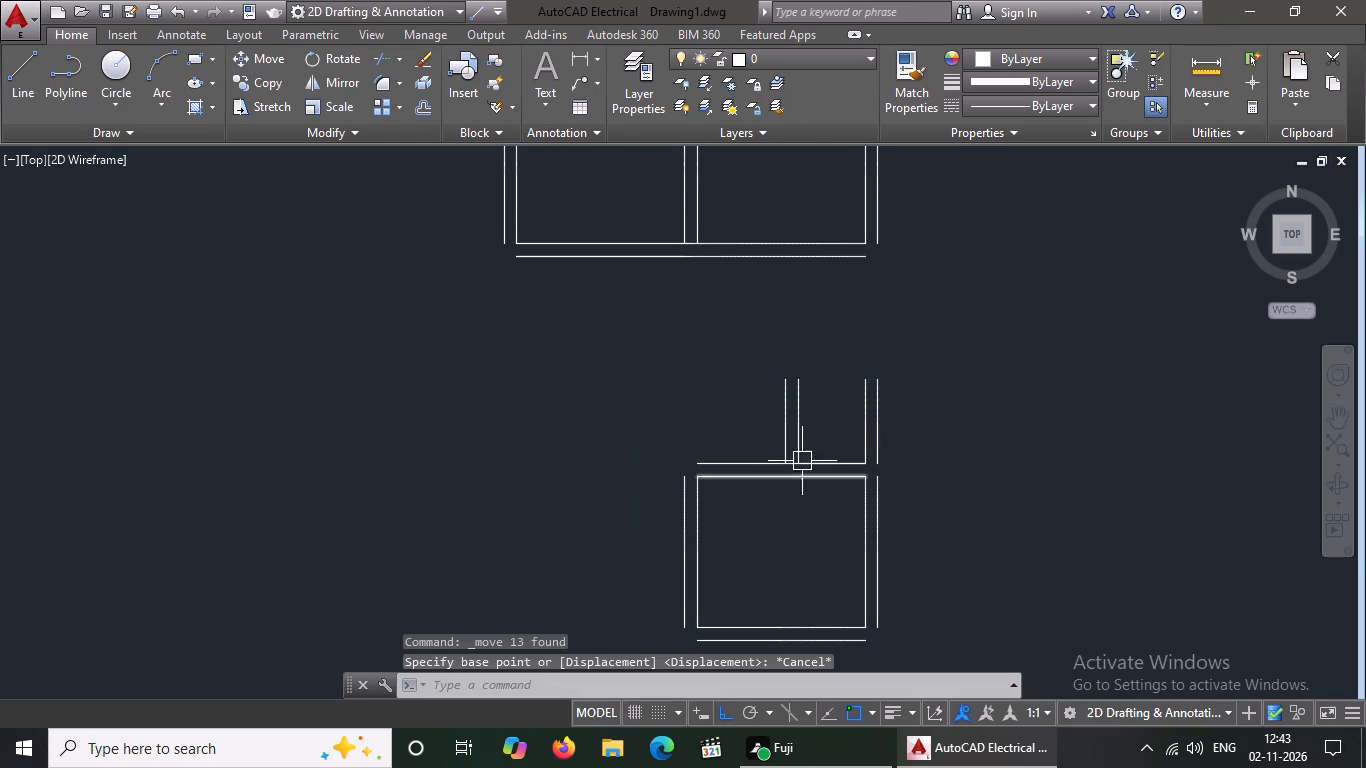
middle_drag(803, 455, 787, 543)
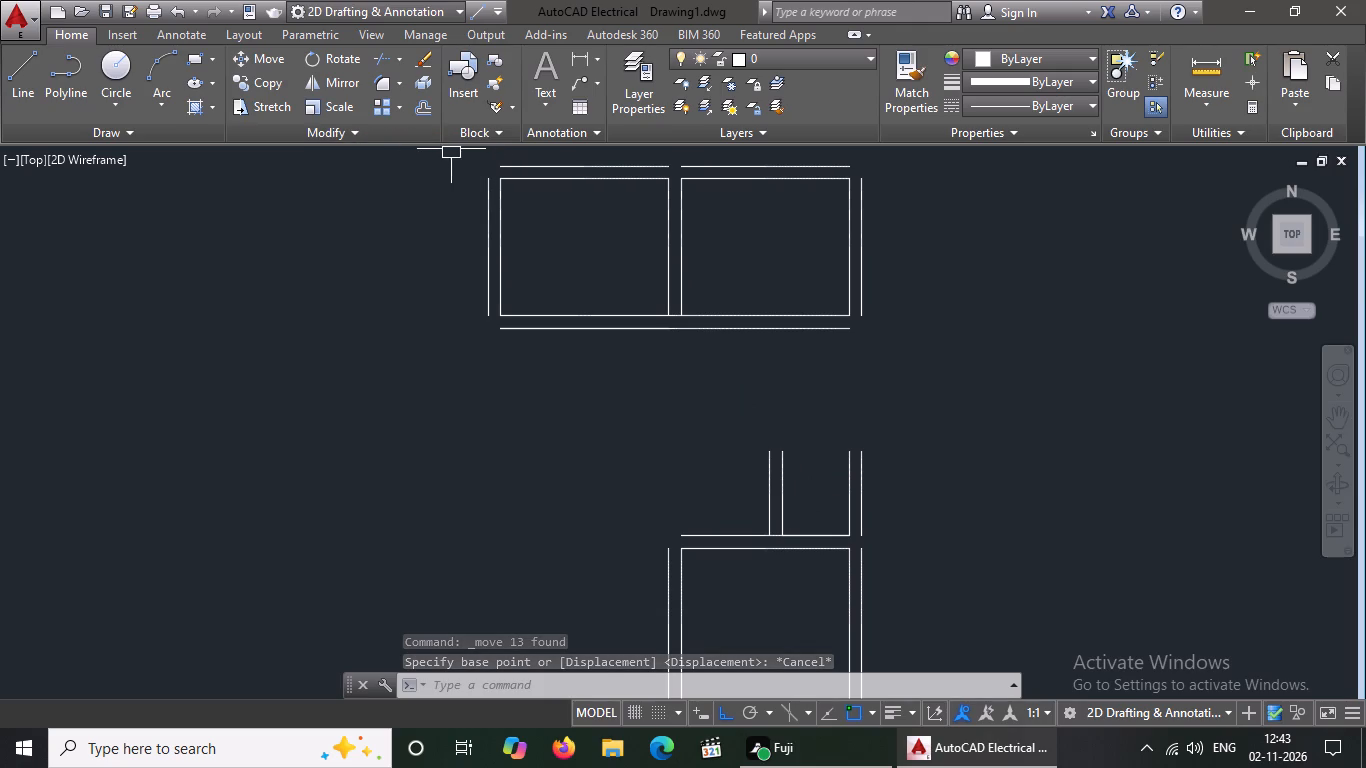
drag(451, 149, 496, 166)
scroll(972, 343, down, 4)
scroll(971, 279, up, 1)
scroll(959, 395, down, 3)
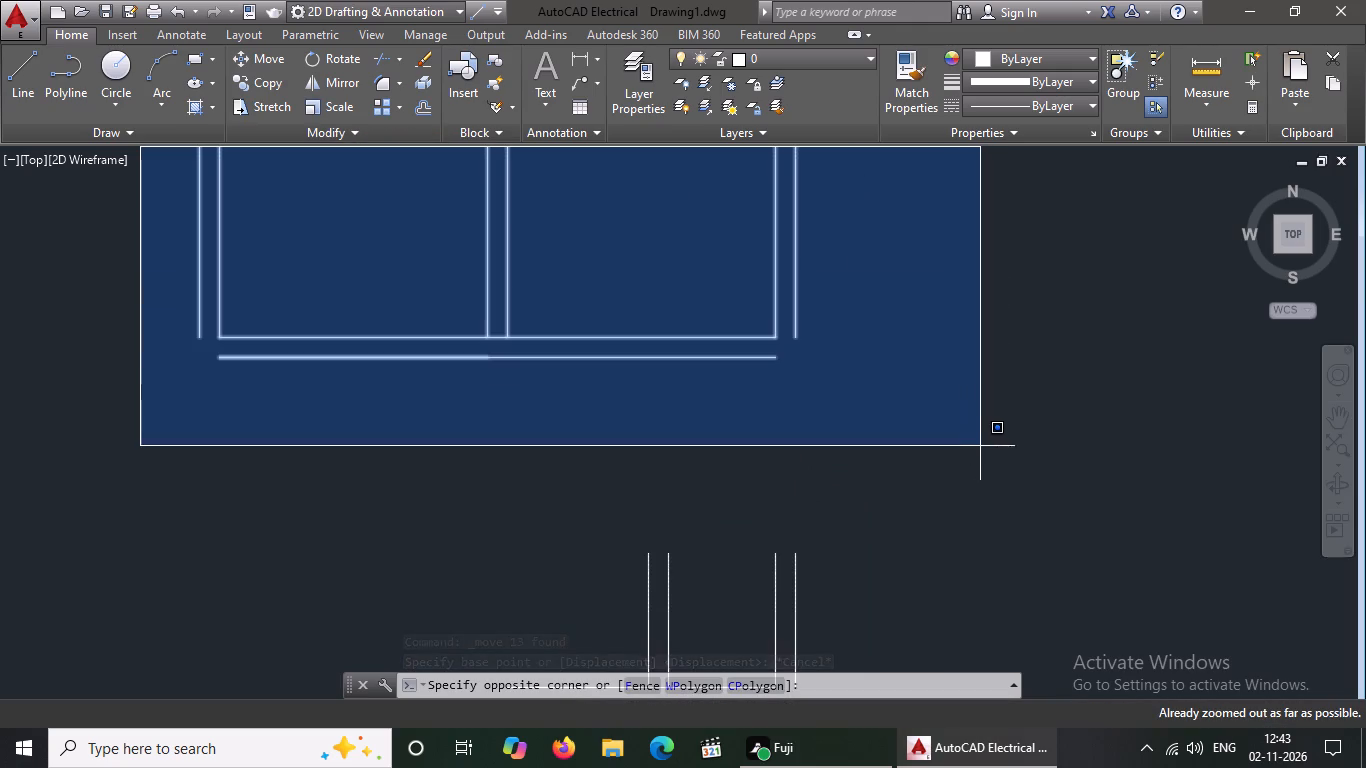
scroll(988, 436, down, 11)
middle_drag(956, 460, 987, 423)
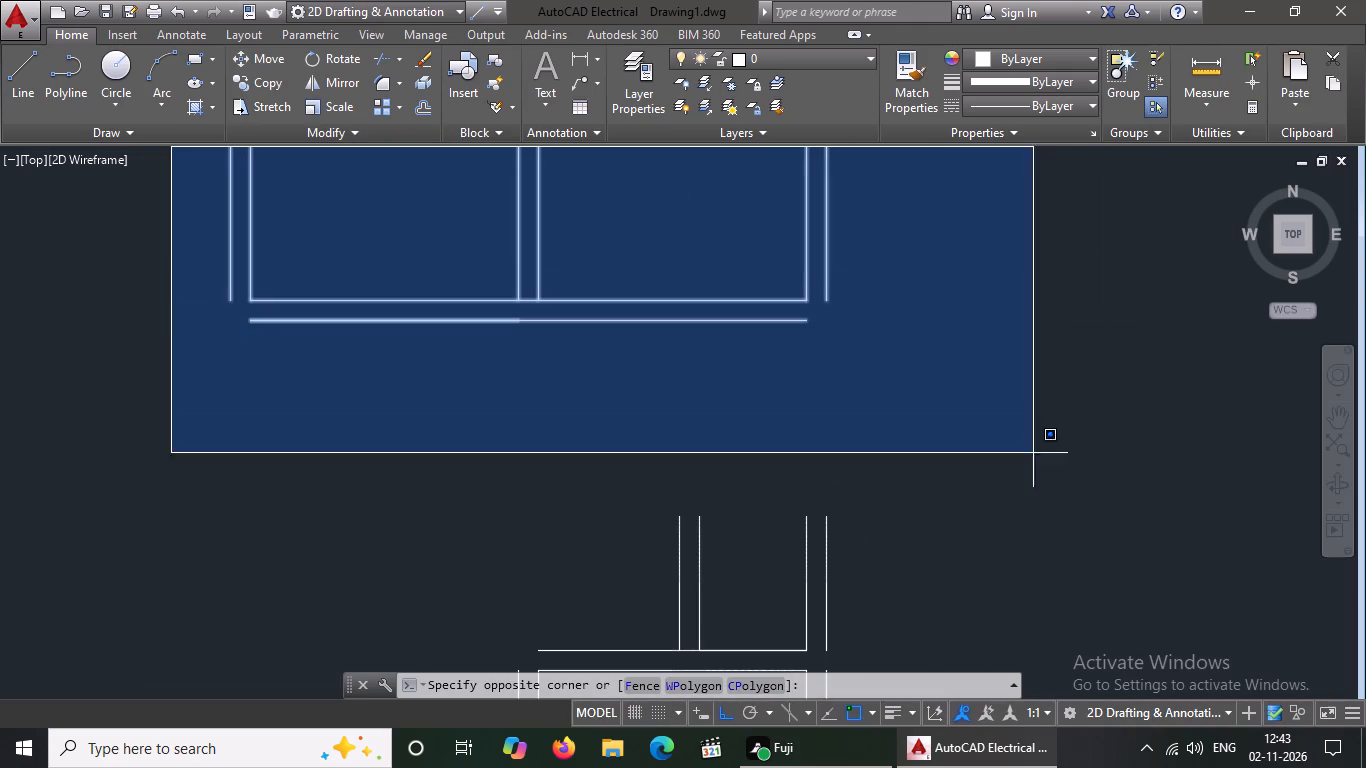
scroll(1008, 503, down, 8)
click(962, 518)
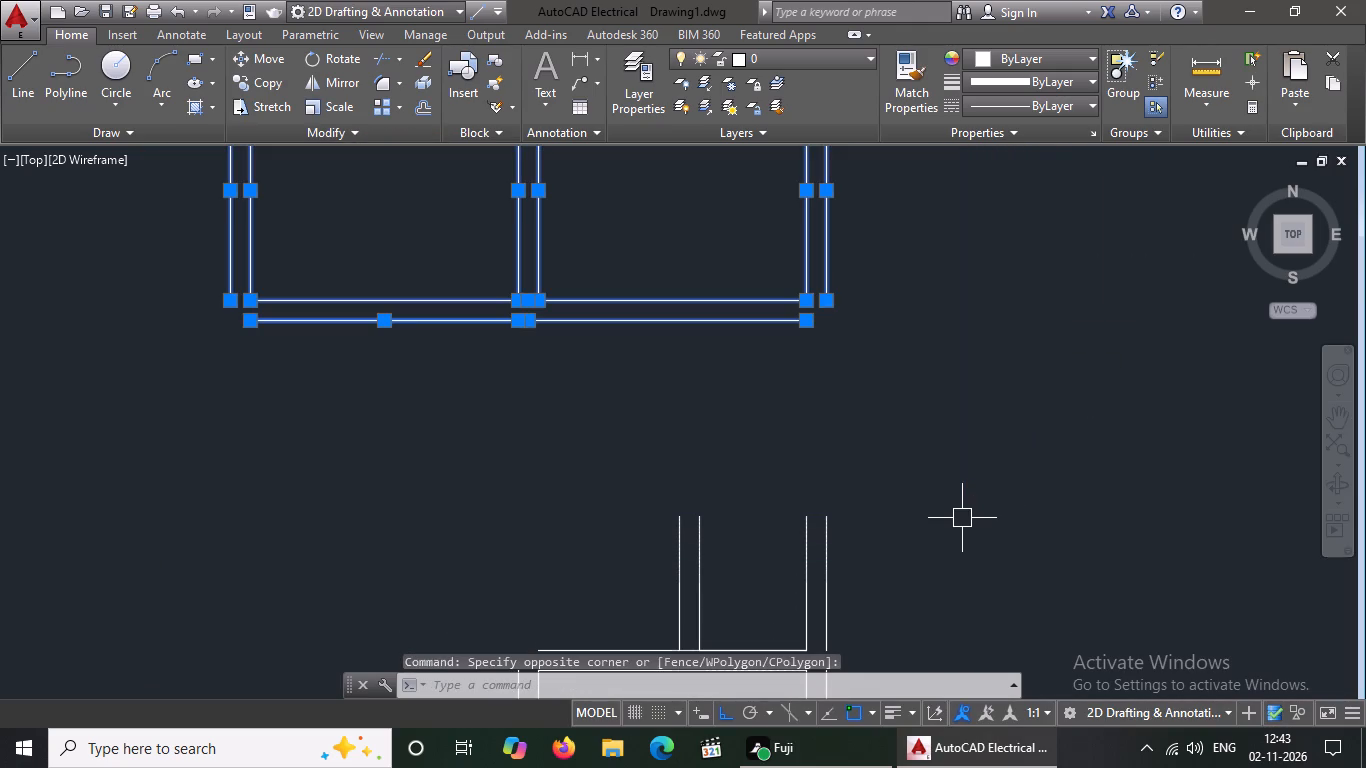
key(Delete)
Erase the small 4' by 5' room and the 10' by 9' room, leaving only the lowest outer wall line.
scroll(929, 494, down, 4)
text(z a)
key(space)
scroll(888, 400, down, 3)
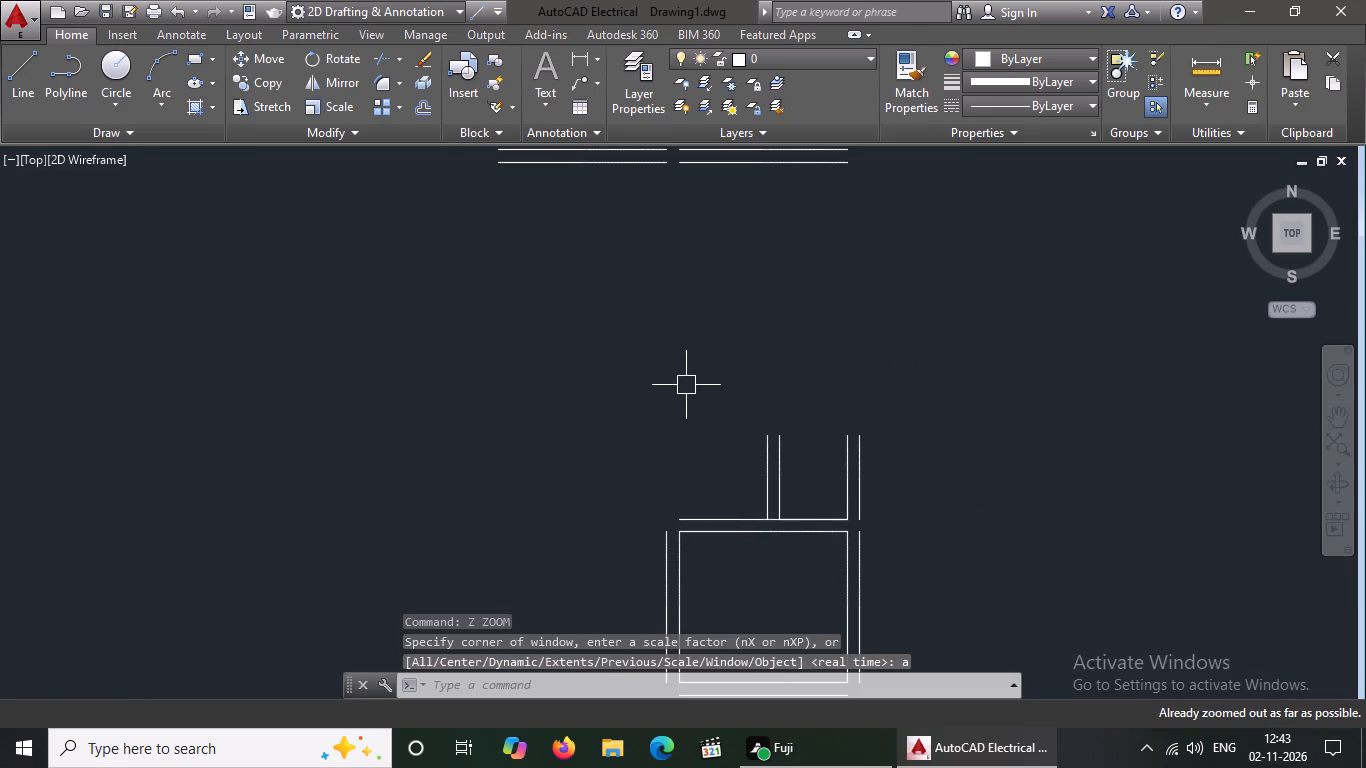
drag(540, 391, 602, 419)
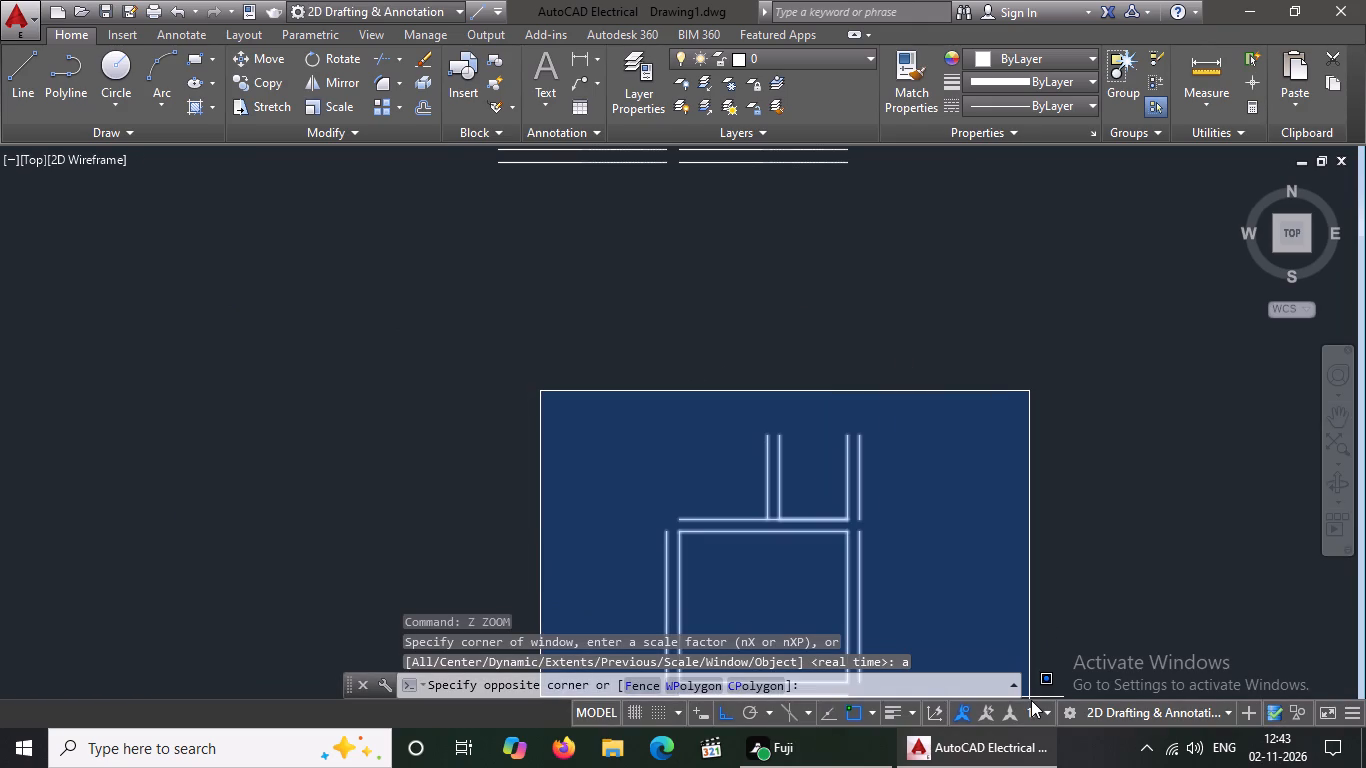
click(1032, 700)
click(1041, 689)
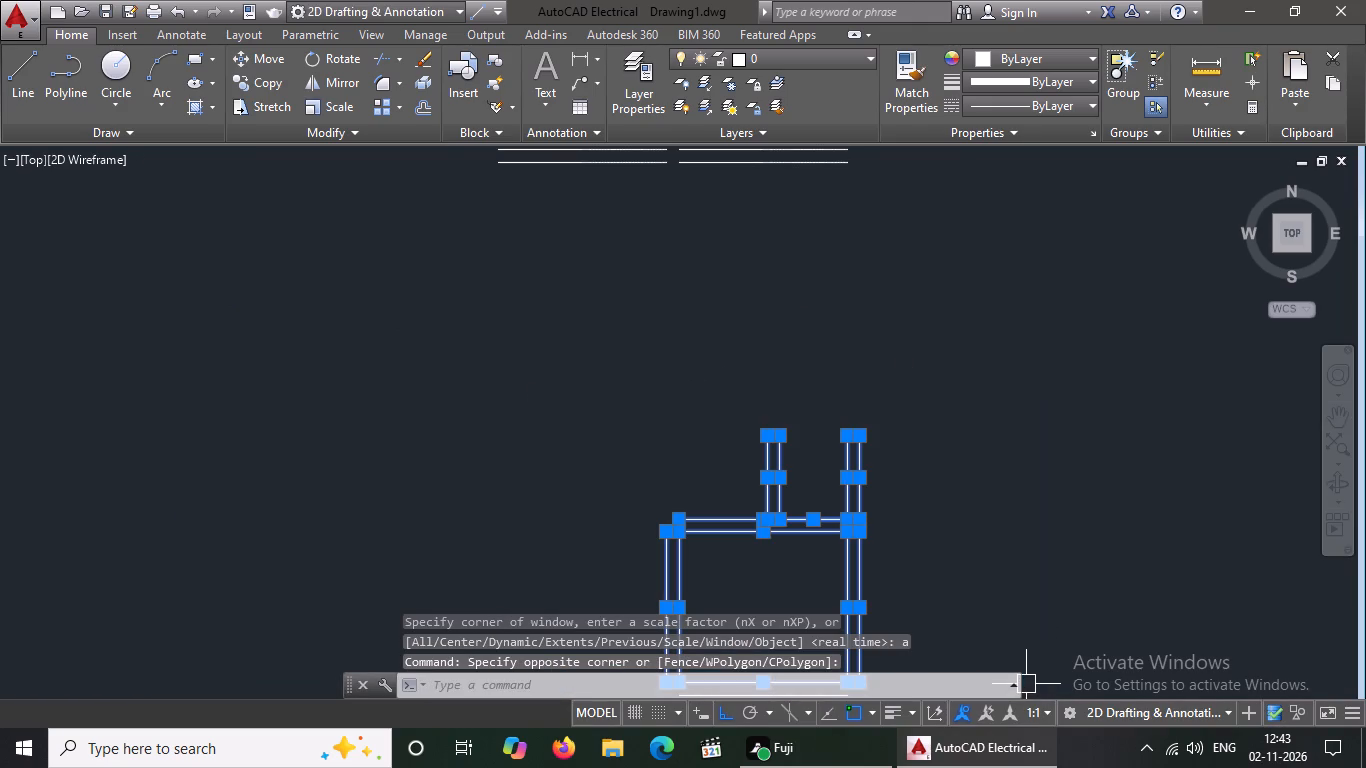
key(Delete)
Erase the leftover inner and outer top wall lines of the two upper rooms.
scroll(1025, 657, down, 3)
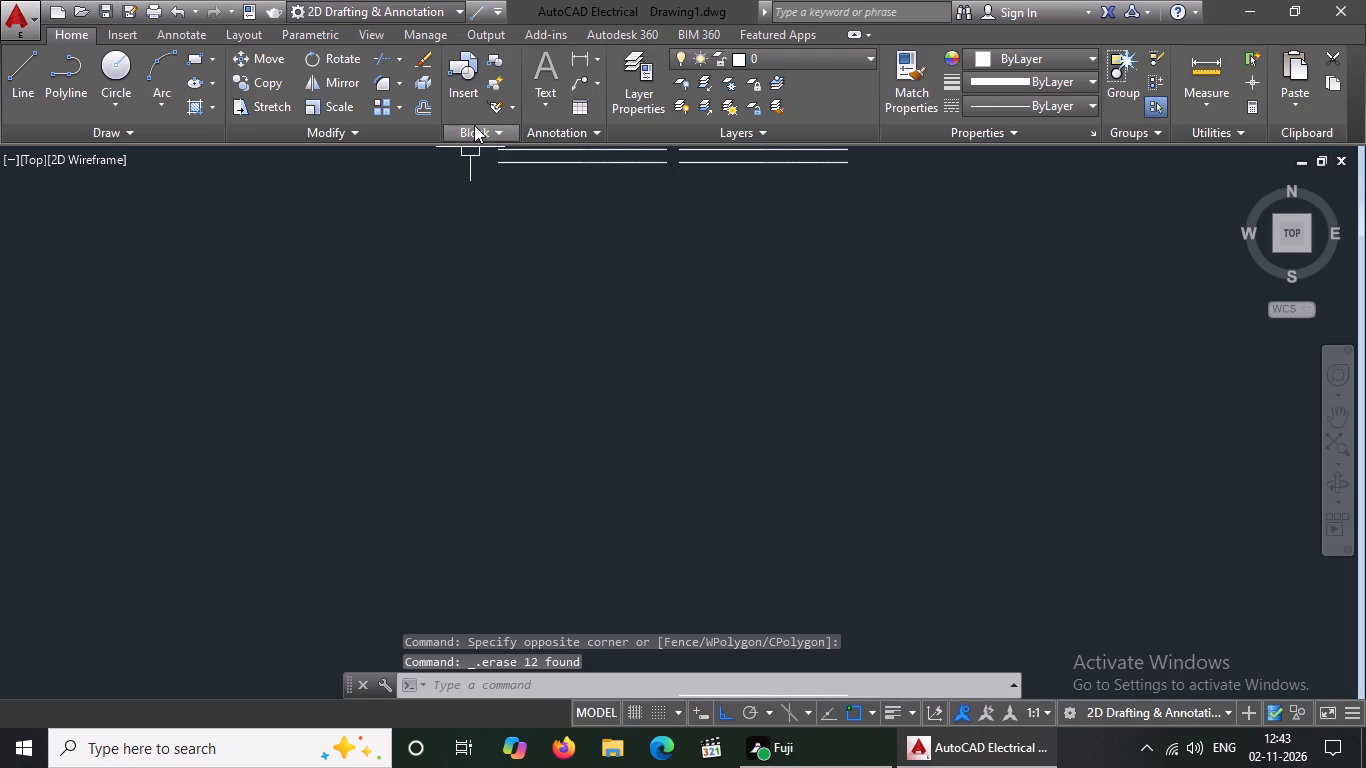
drag(467, 151, 476, 150)
click(870, 184)
key(Delete)
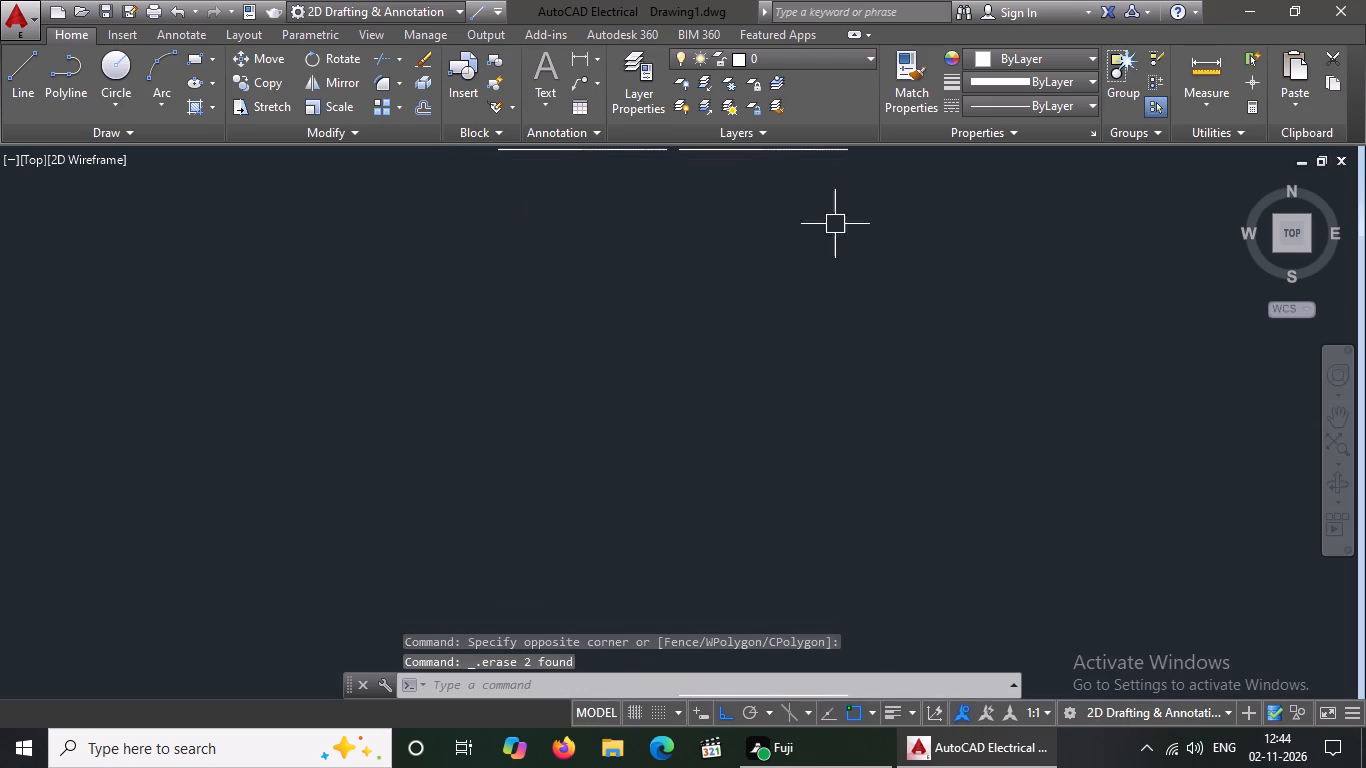
key(Escape)
text(z)
key(space)
text(a)
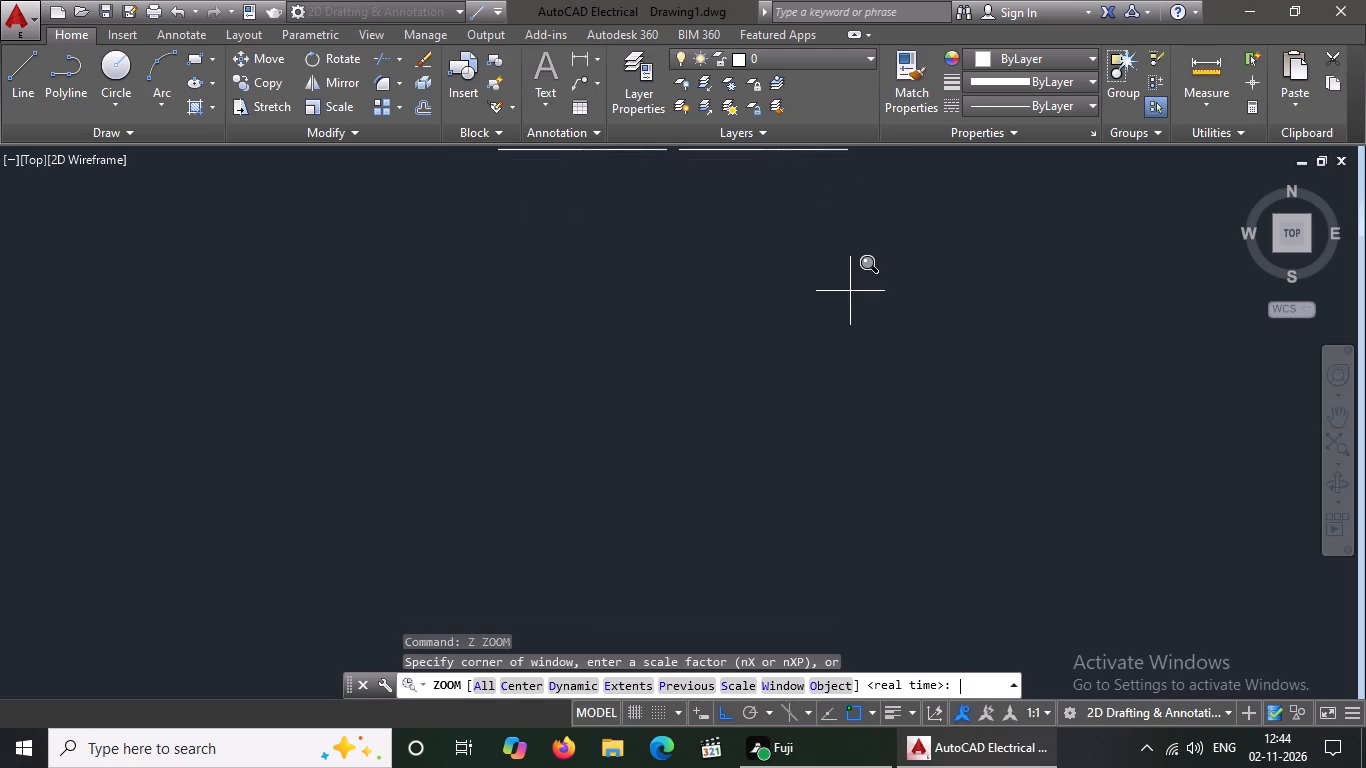
key(space)
scroll(851, 291, down, 1)
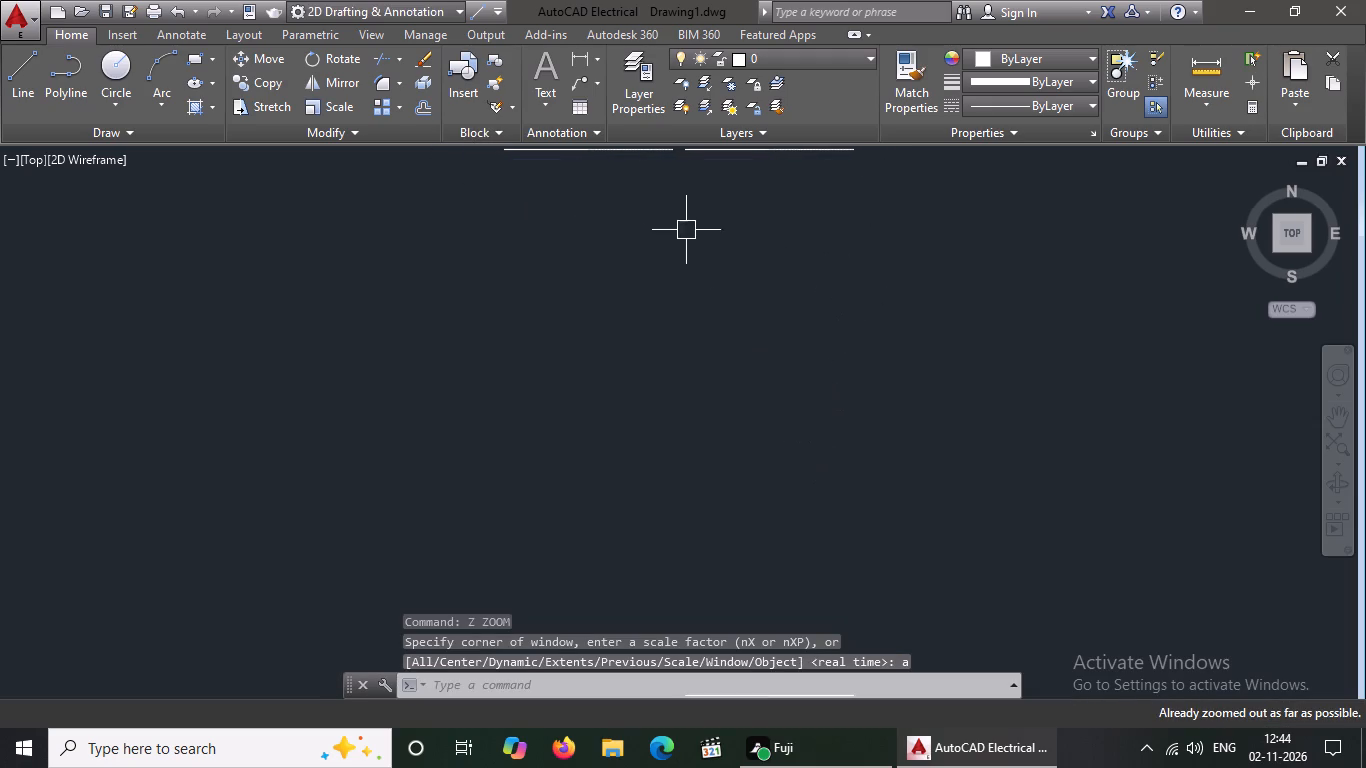
middle_drag(681, 228, 686, 407)
drag(472, 148, 514, 170)
click(1044, 206)
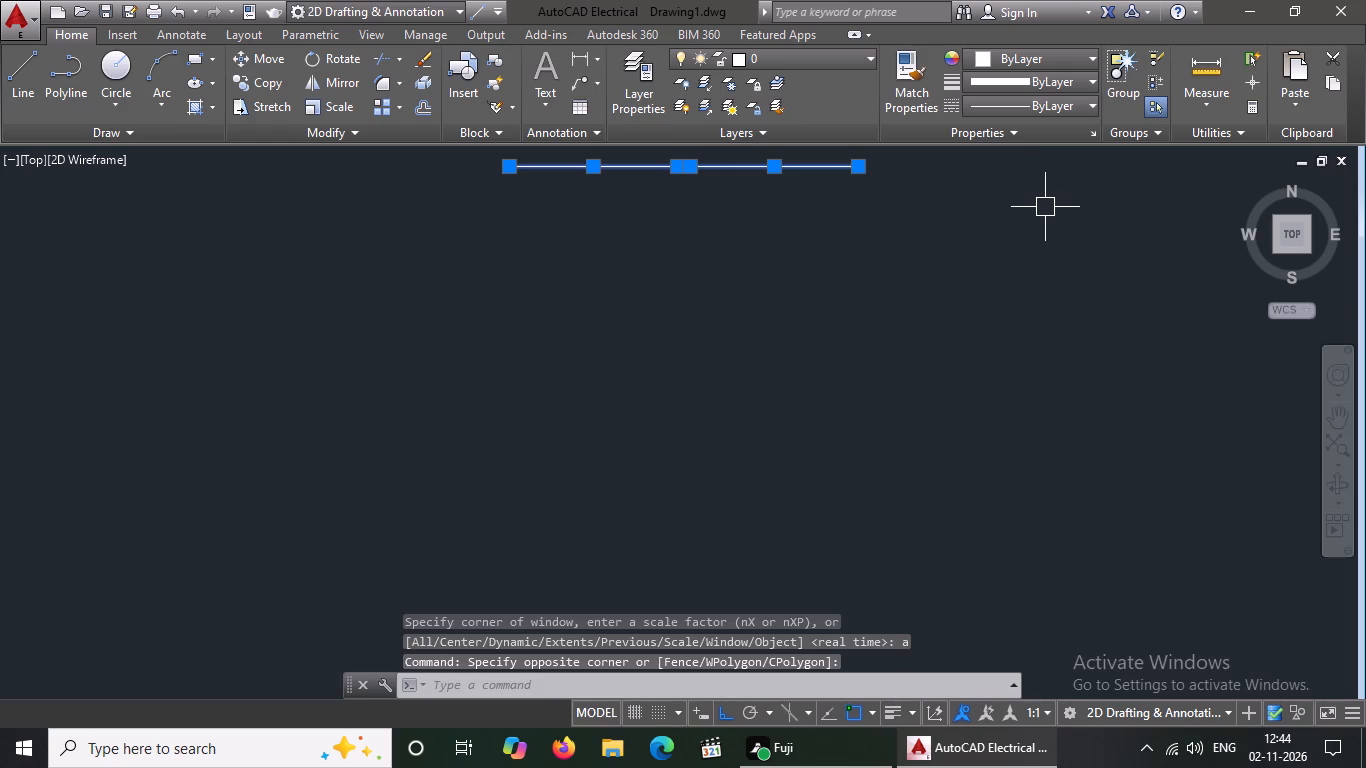
key(Delete)
Erase the last remaining horizontal line, the outer bottom wall of the 10' by 9' room.
scroll(933, 374, down, 3)
middle_drag(932, 370, 932, 273)
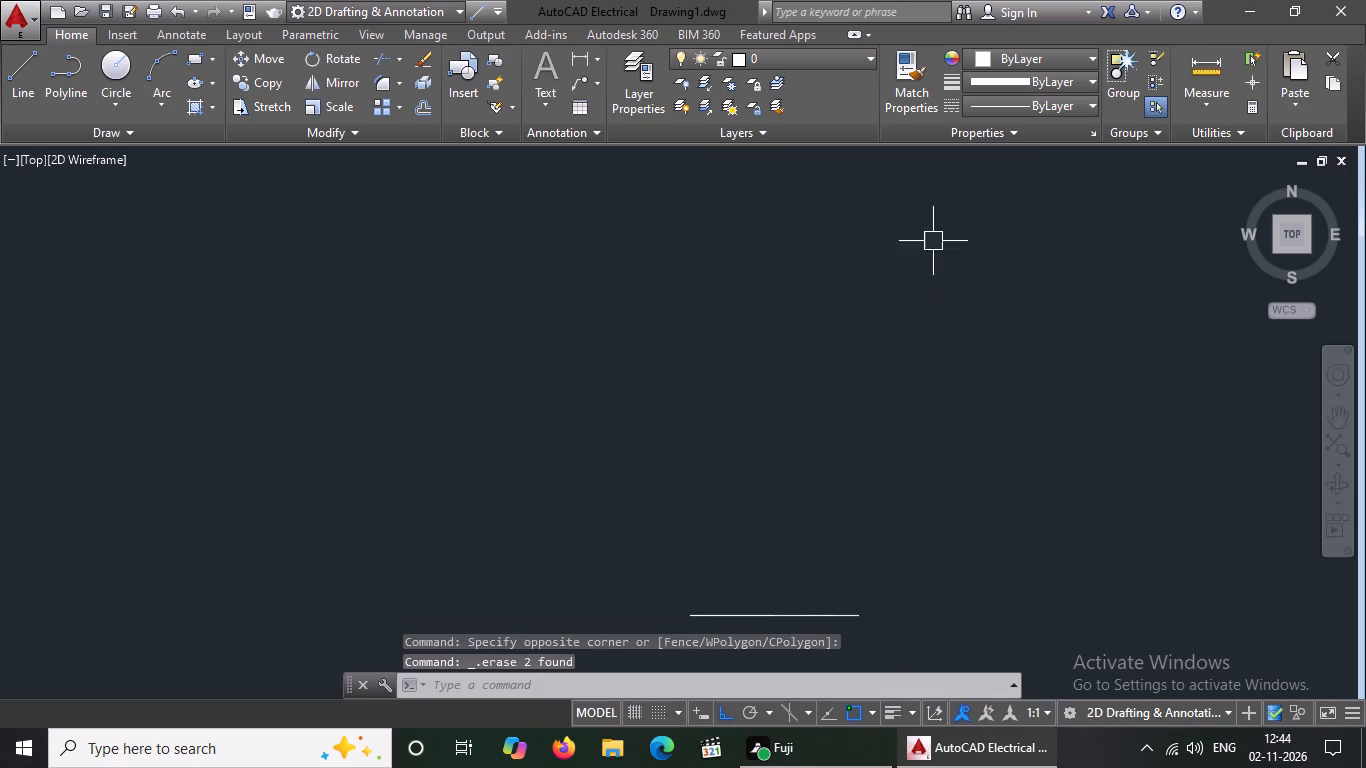
click(647, 541)
click(1025, 628)
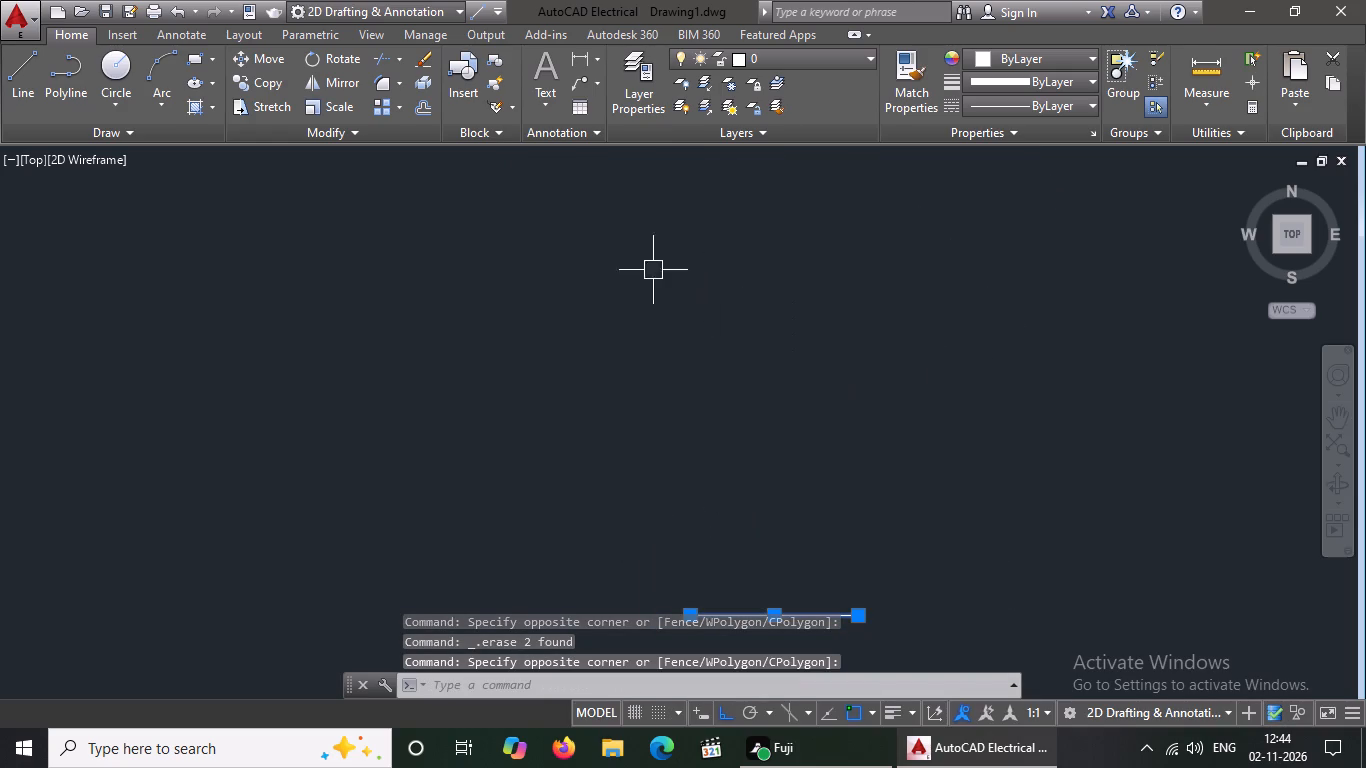
key(Escape)
drag(616, 479, 729, 549)
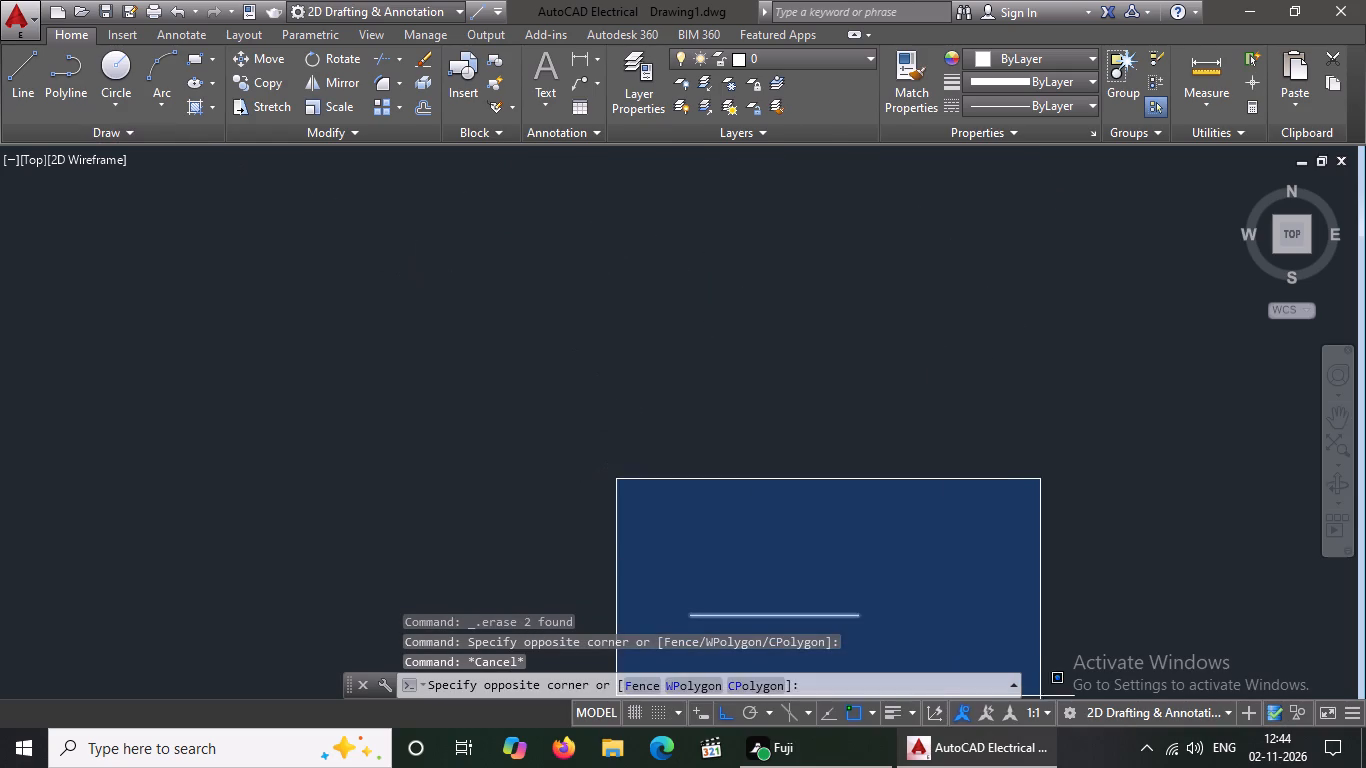
drag(1040, 696, 1039, 684)
key(Delete)
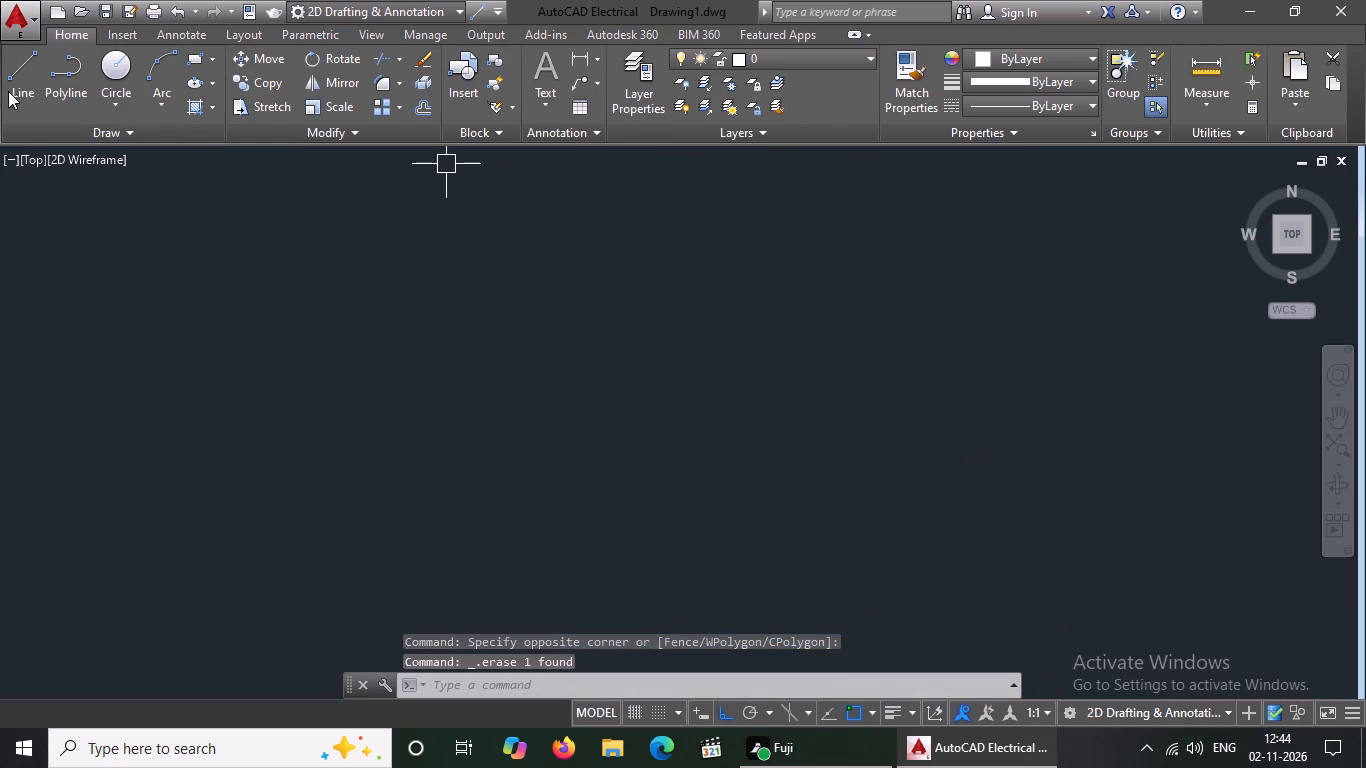
Draw a 20' horizontal top line and a 45' vertical line down from its right end for the outer boundary.
drag(13, 81, 51, 106)
key(l)
key(Return)
click(385, 154)
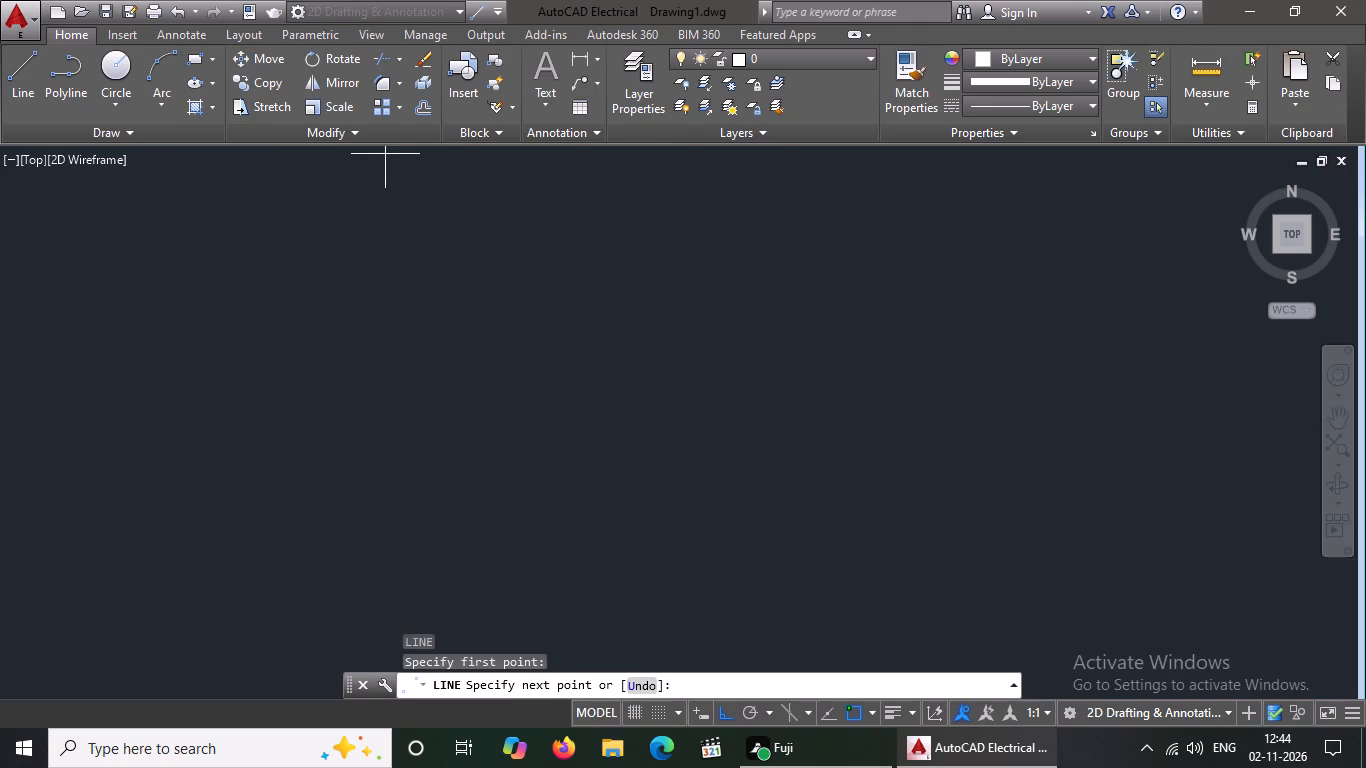
key(2)
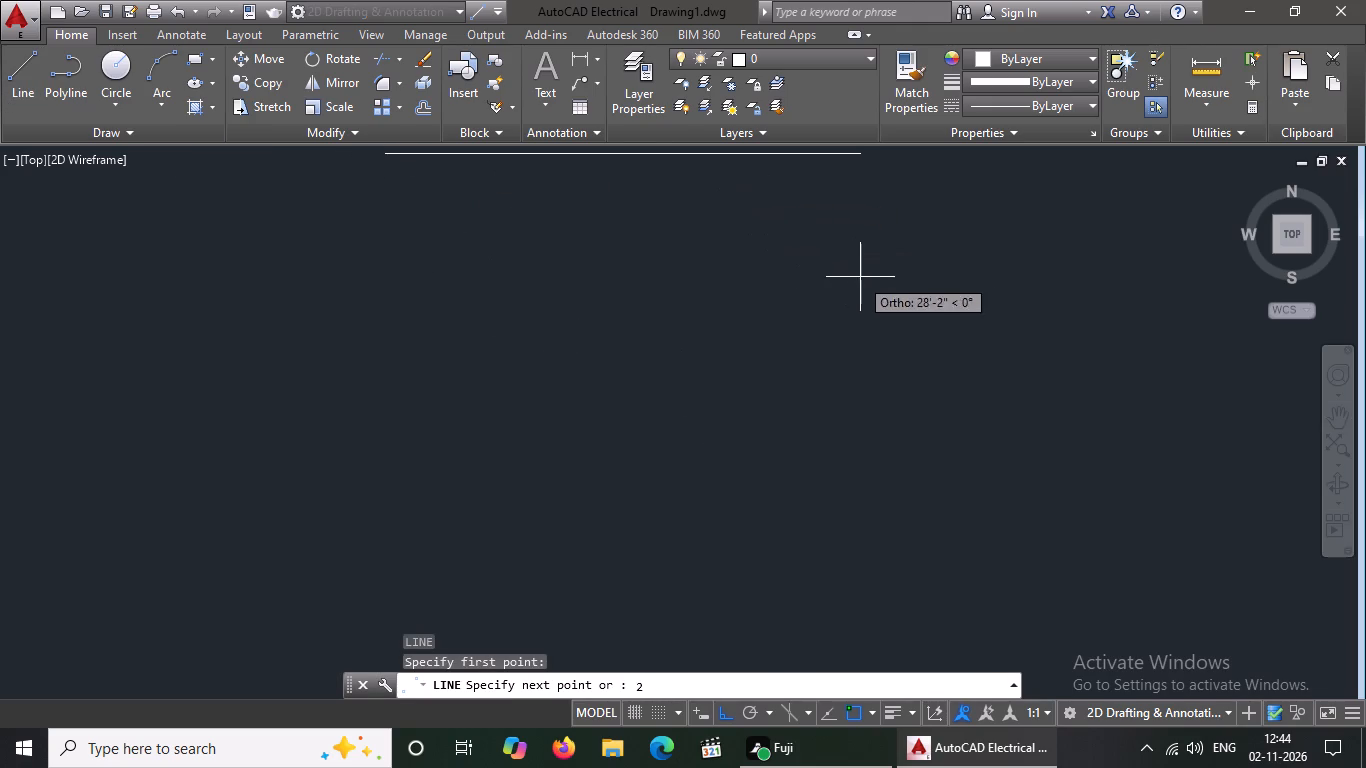
key(0)
text('[)
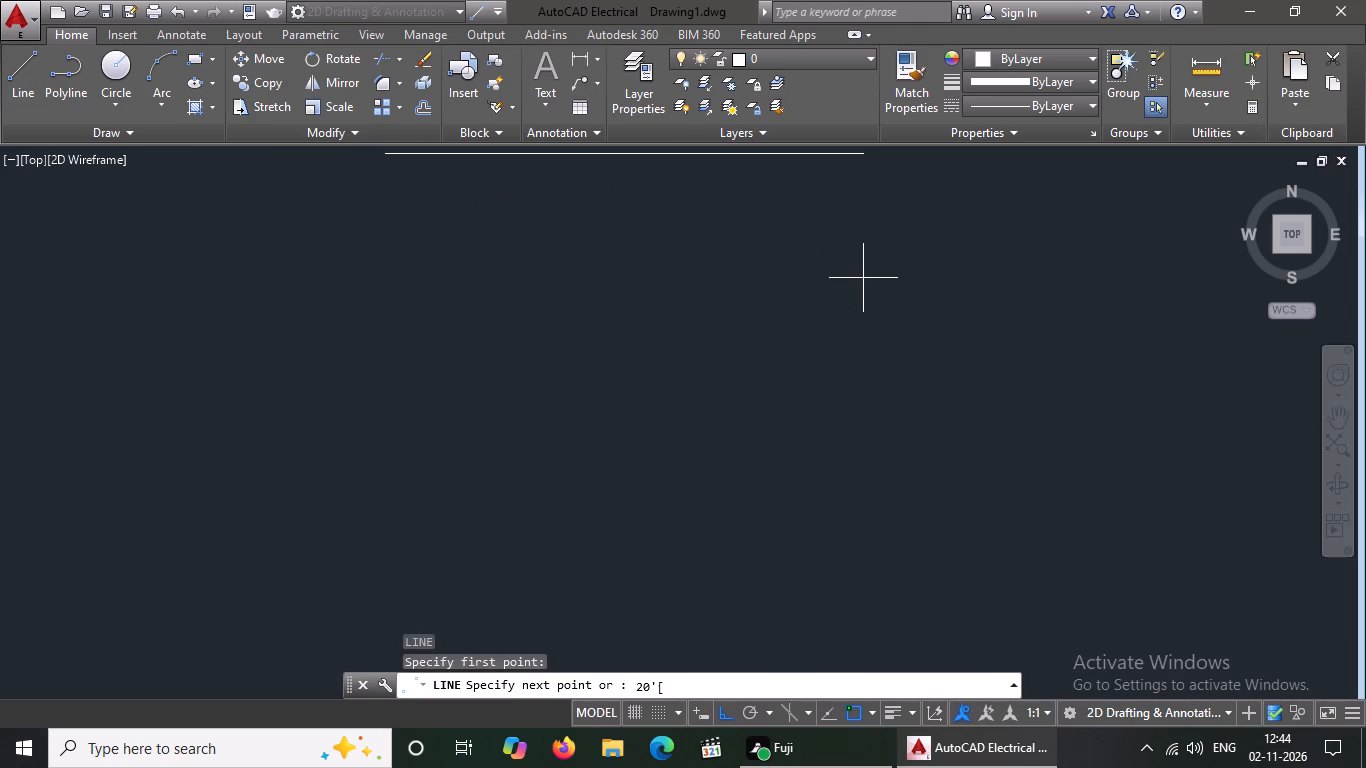
key(BackSpace)
key(Return)
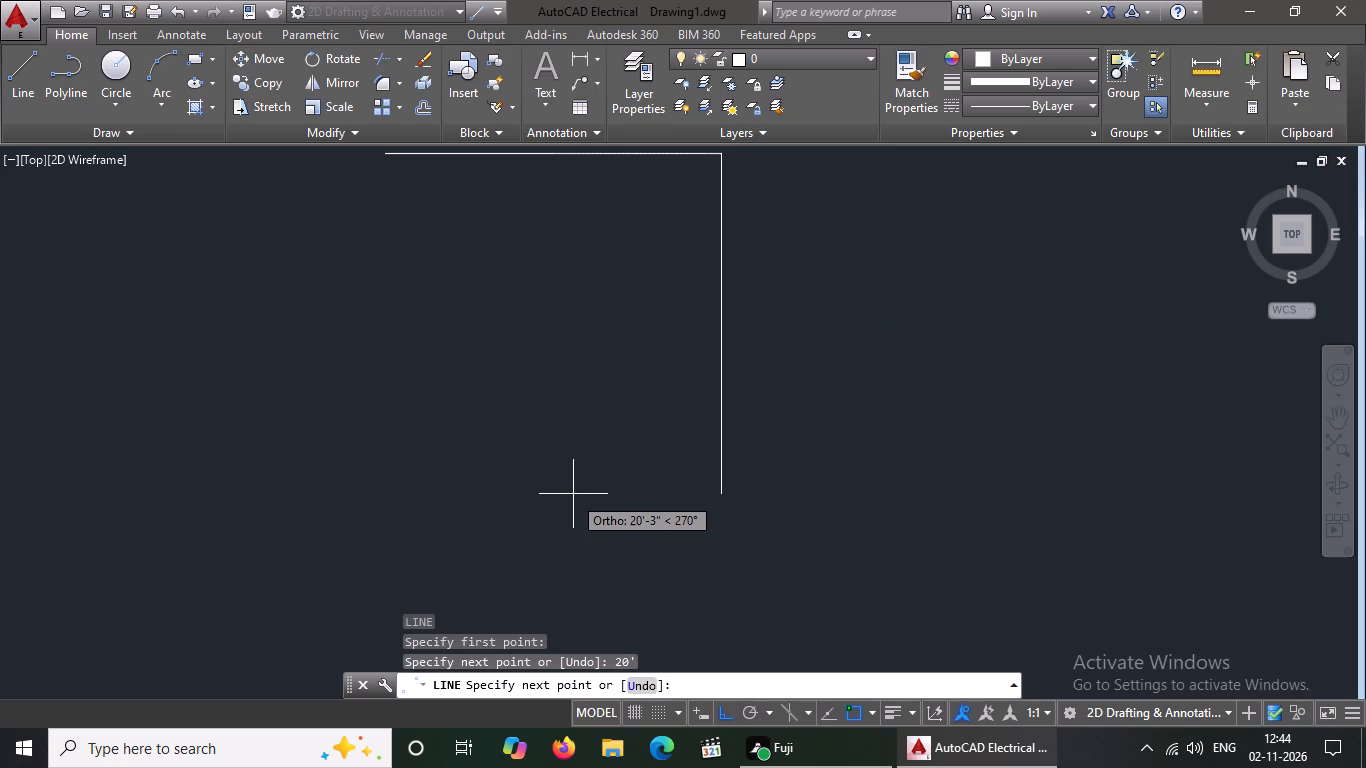
text(45)
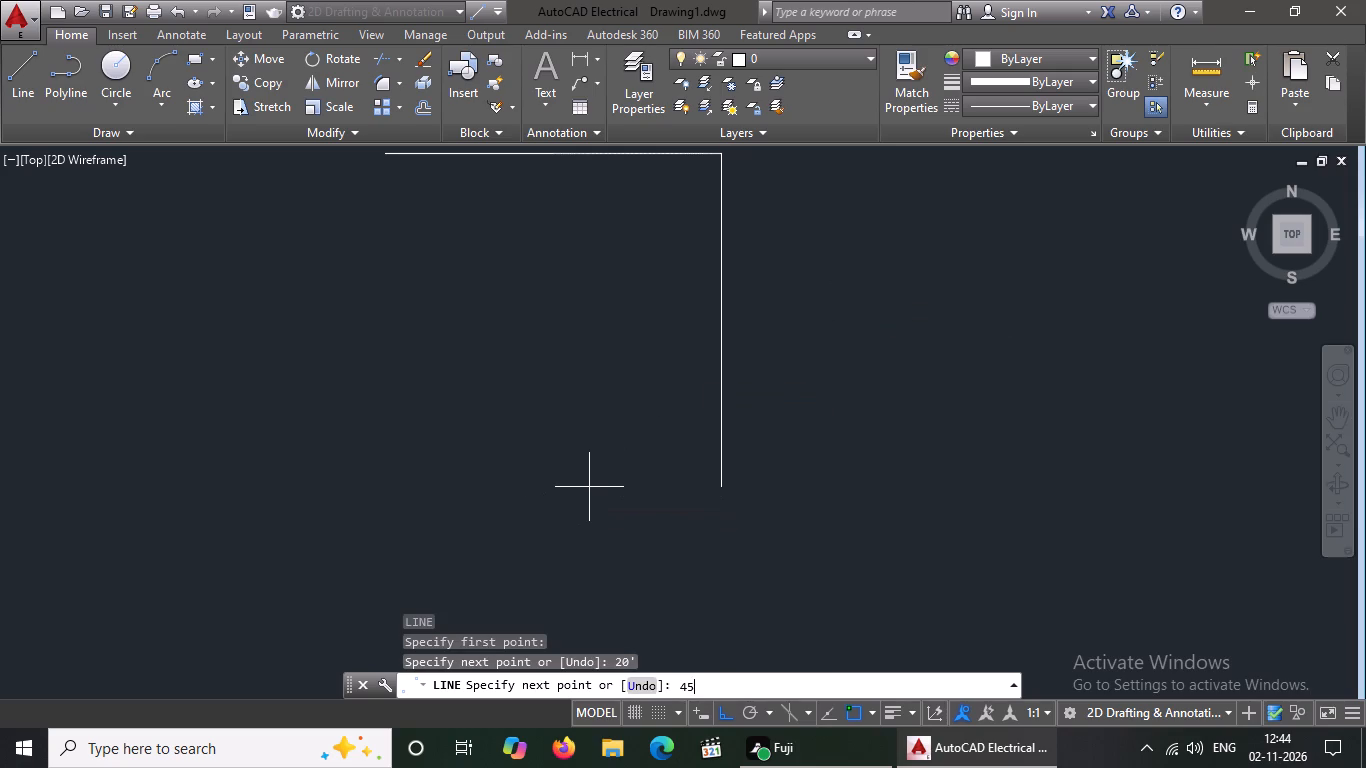
key(apostrophe)
key(Return)
scroll(768, 470, down, 5)
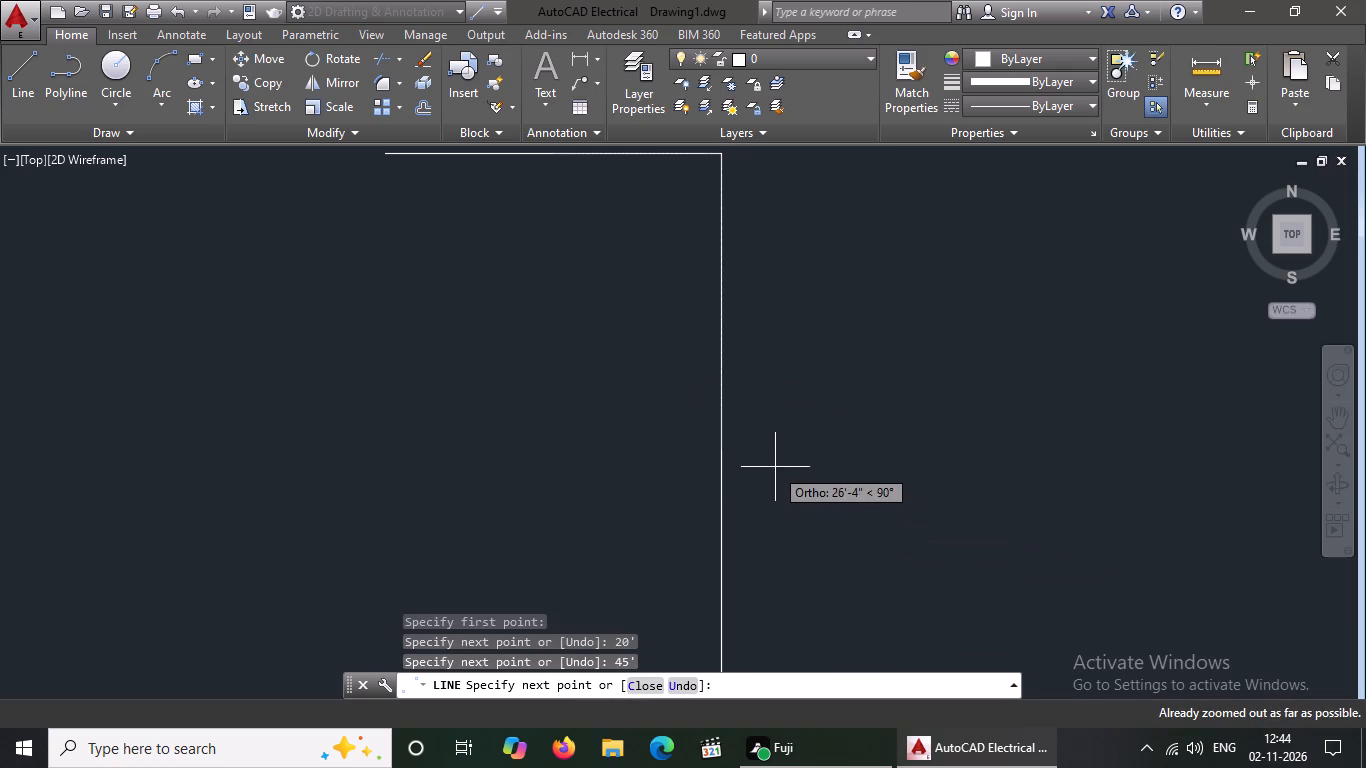
key(Escape)
Complete the outer rectangle with a 45' line down from the top line's left end and a 20' line closing the bottom.
text(z a)
key(space)
scroll(885, 360, down, 4)
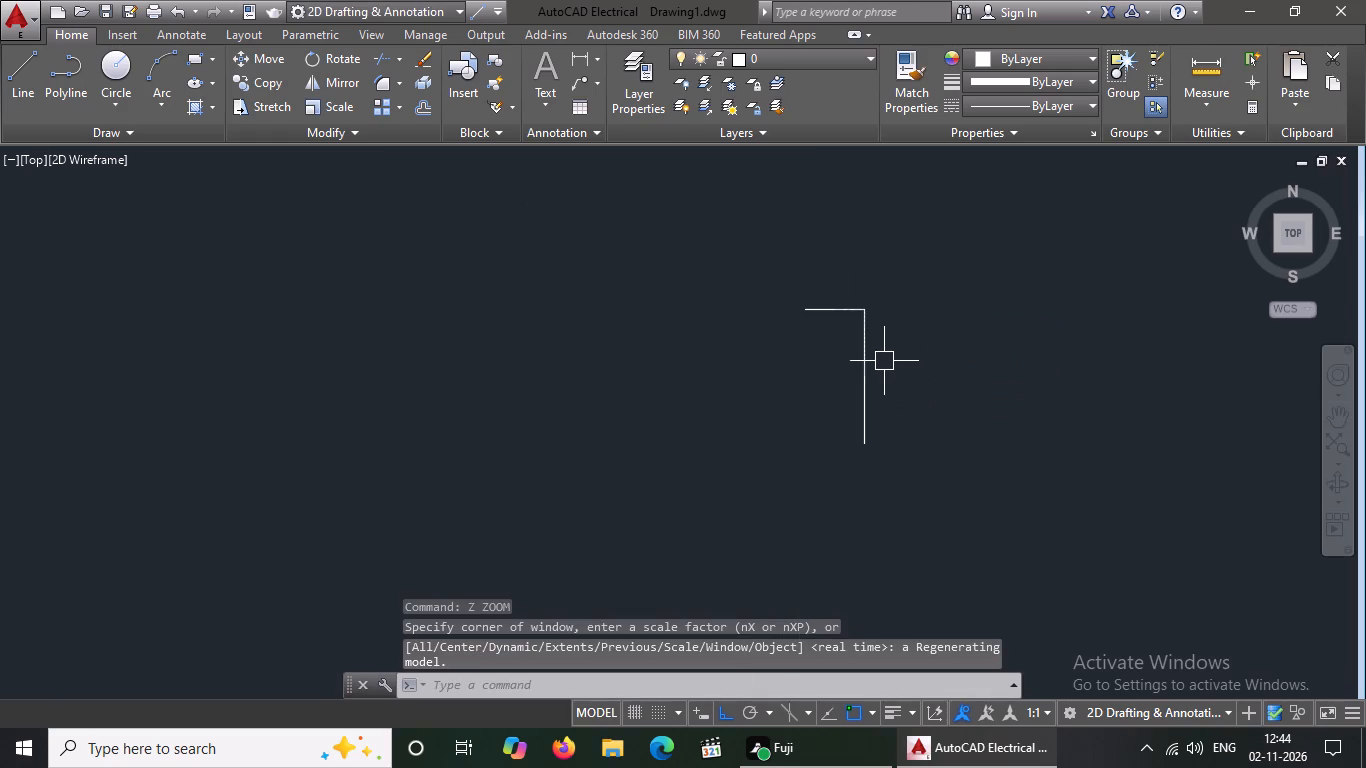
scroll(884, 379, up, 1)
click(19, 76)
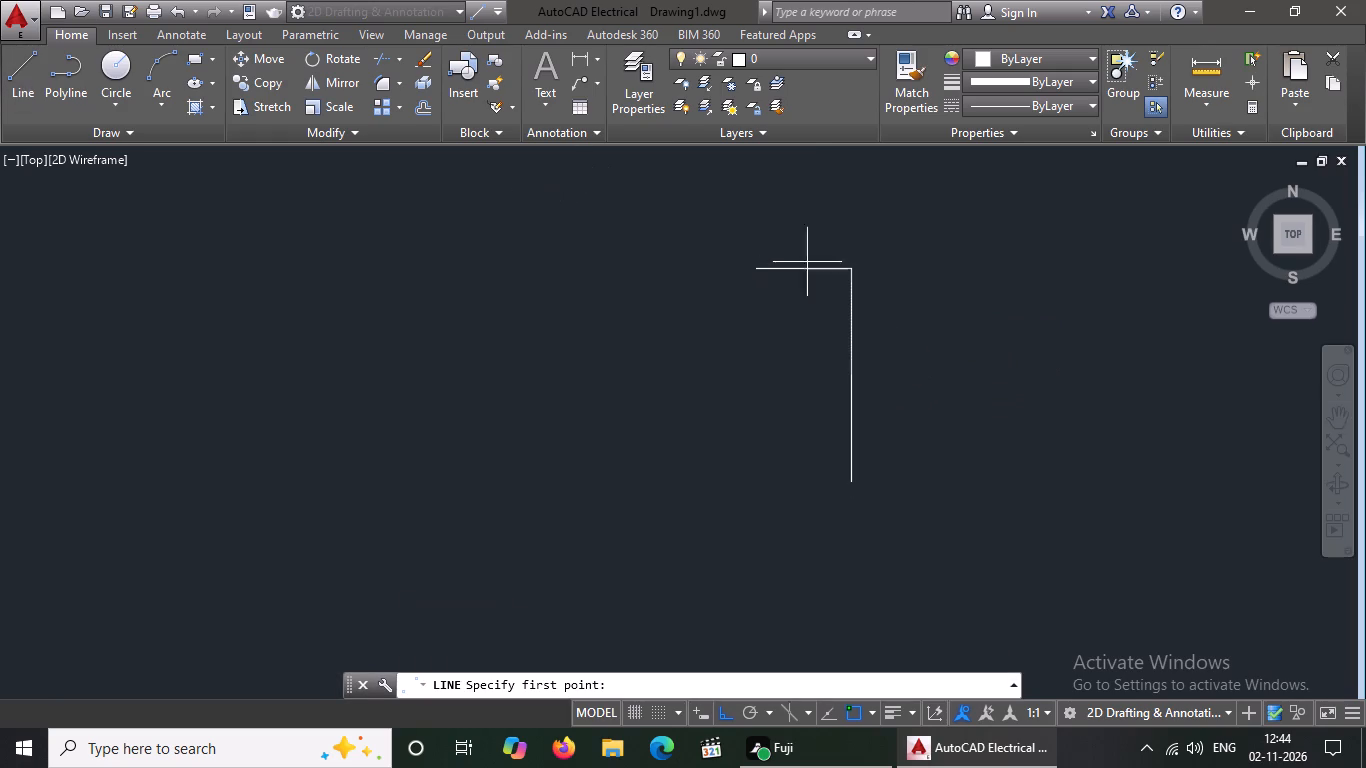
click(756, 265)
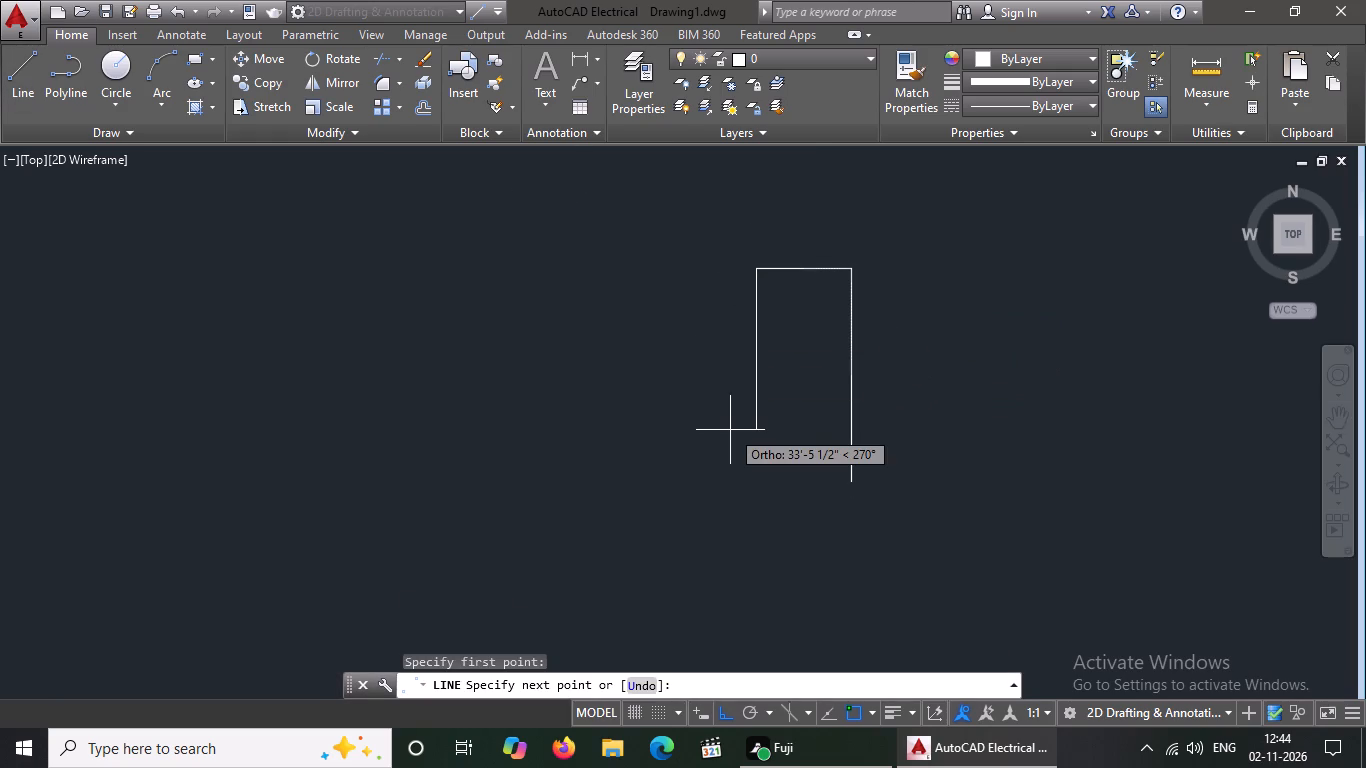
text(40)
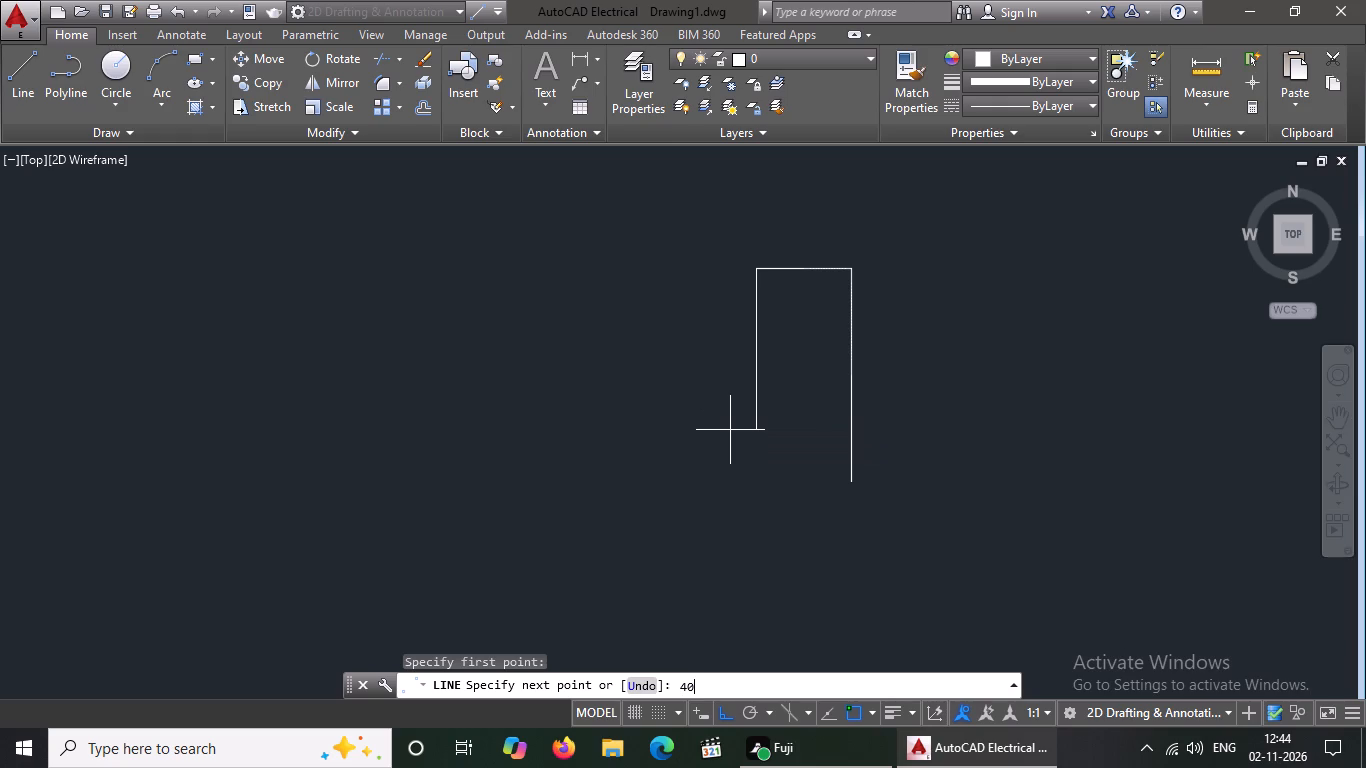
key(apostrophe)
key(Return)
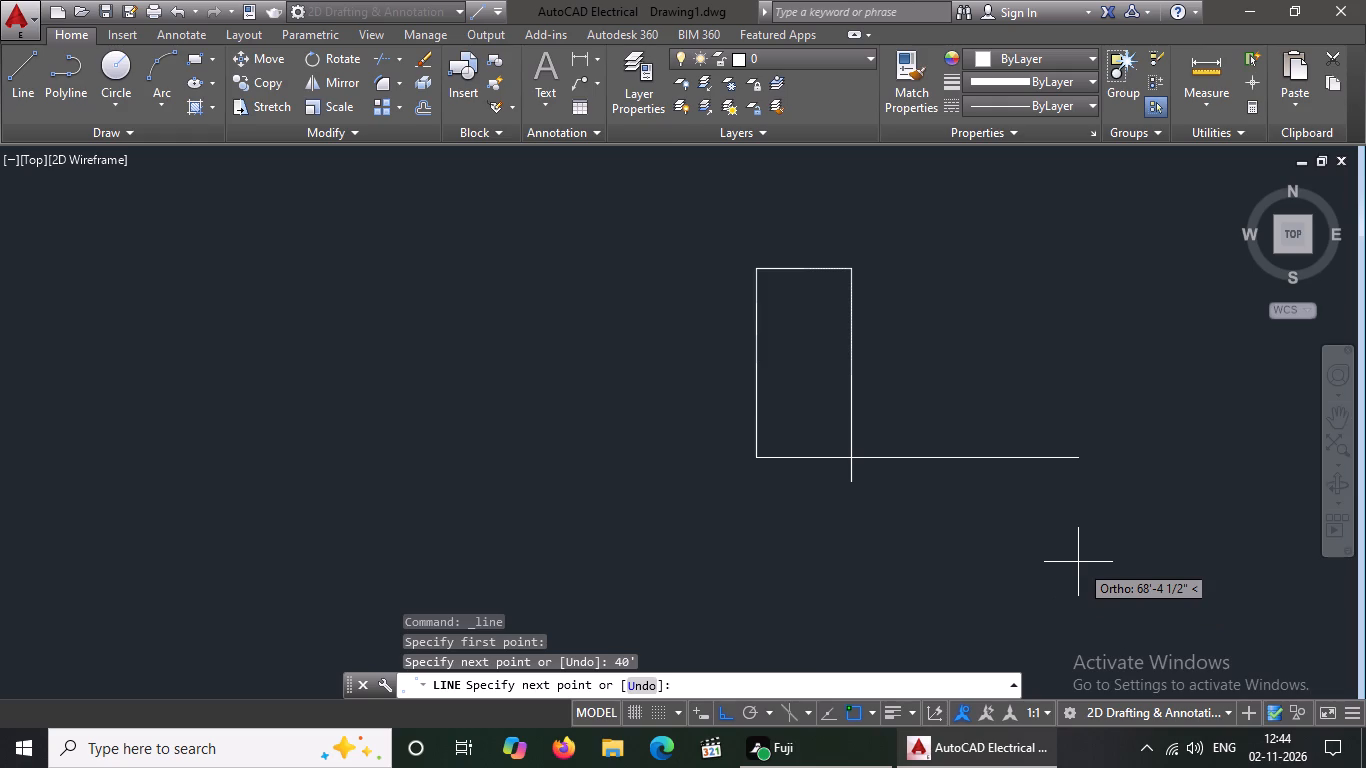
key(ctrl+z)
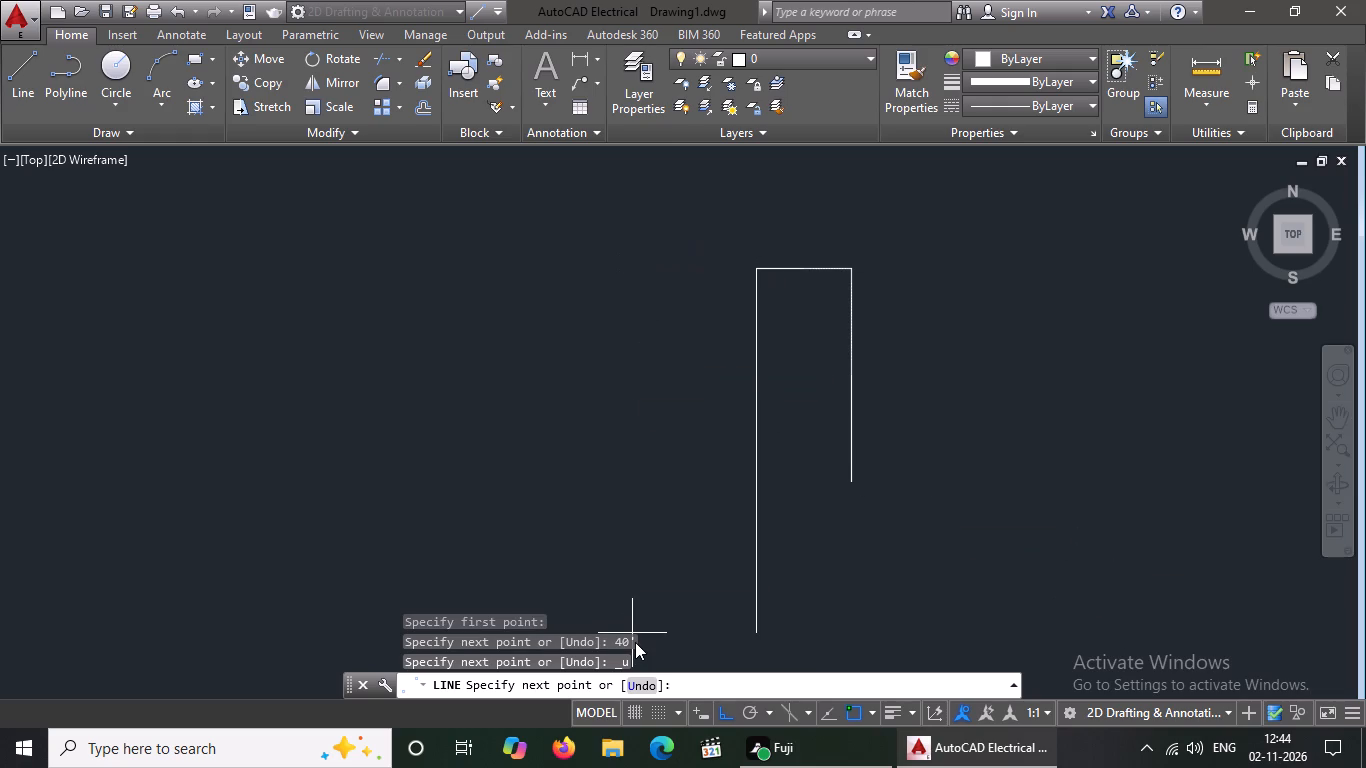
text(45')
key(Return)
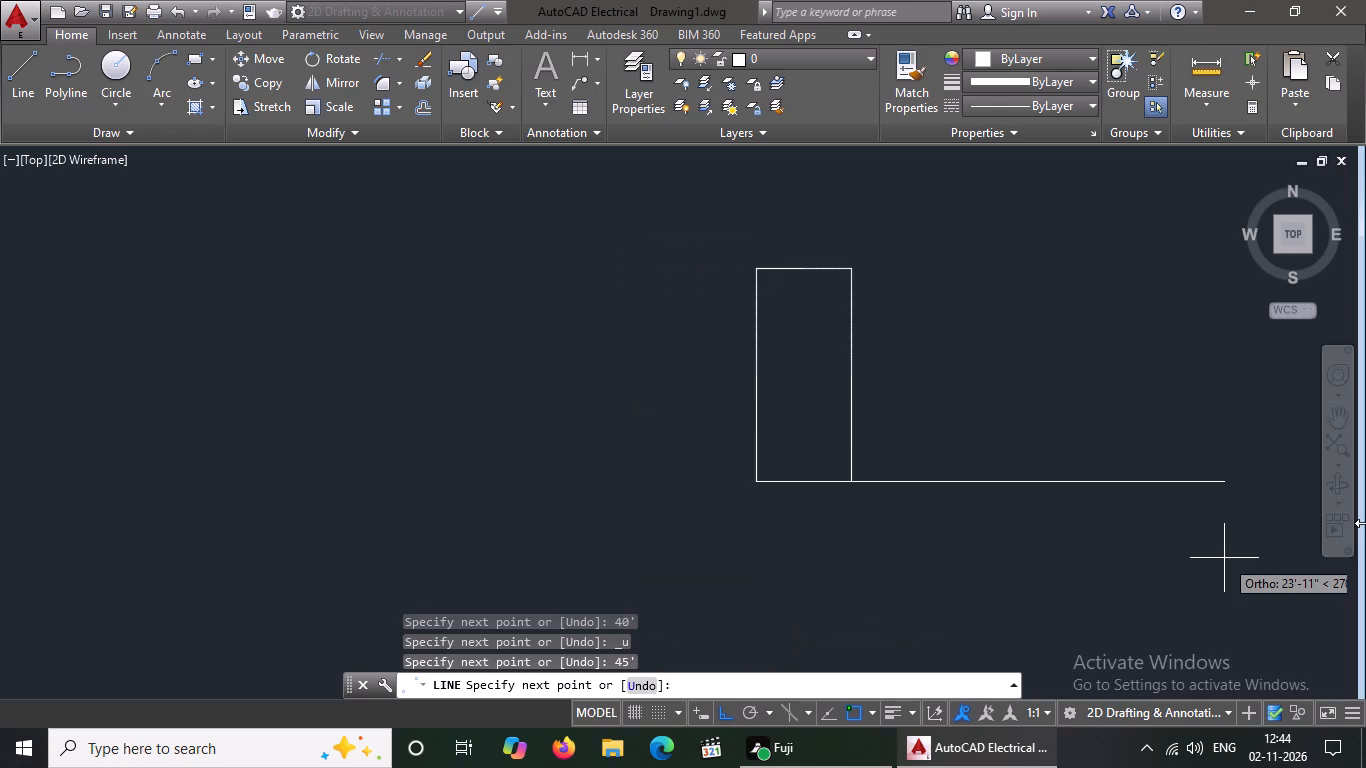
text(20')
key(Return)
key(Return)
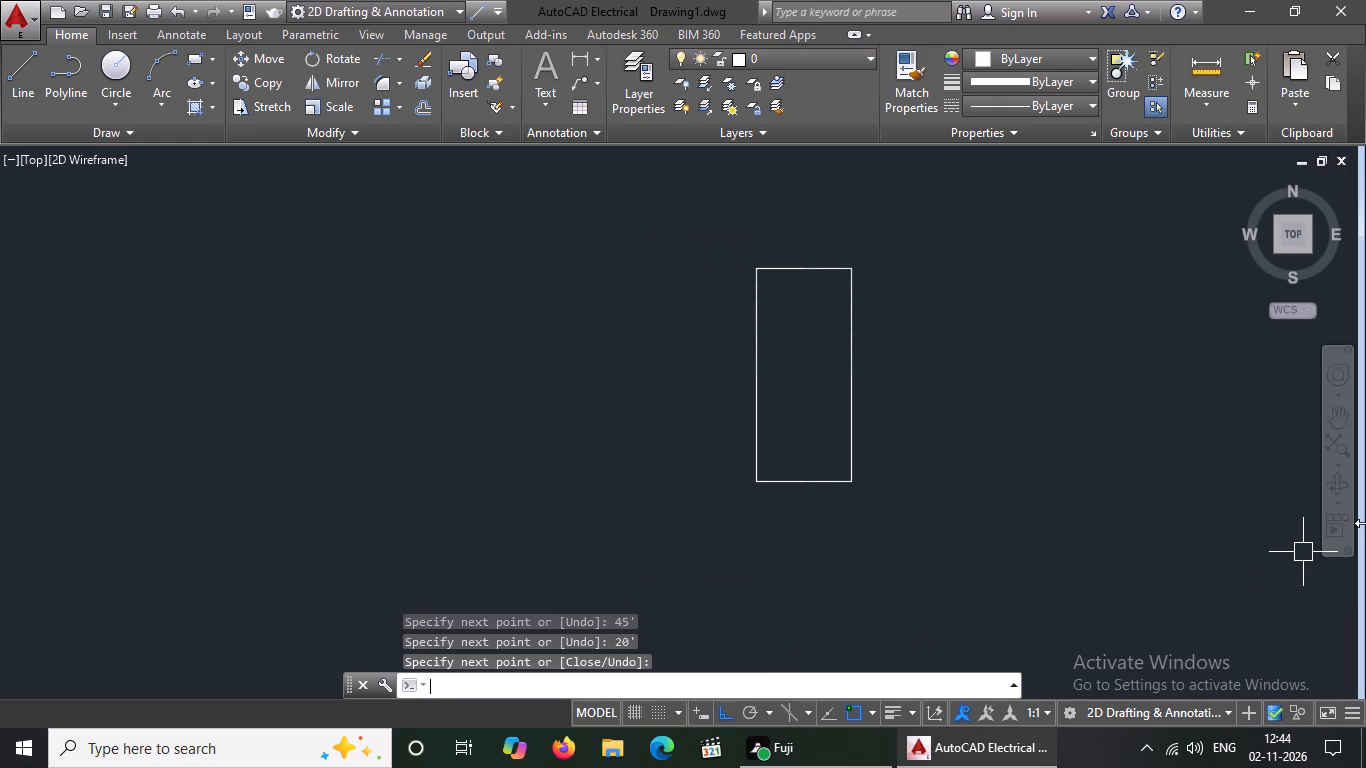
Offset all four sides of the 20' by 45' rectangle 9" inward to form the outer walls.
key(o)
key(Return)
key(9)
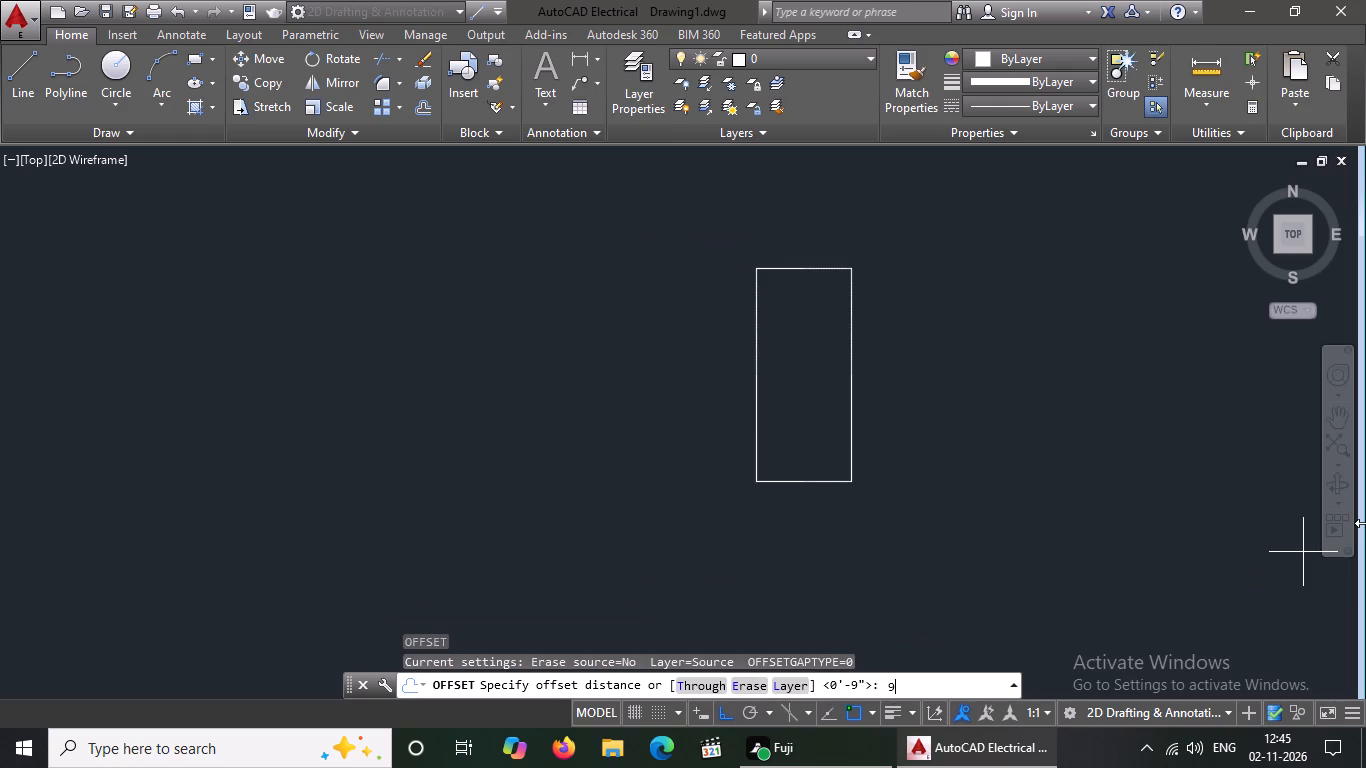
key(shift+quotedbl)
key(Return)
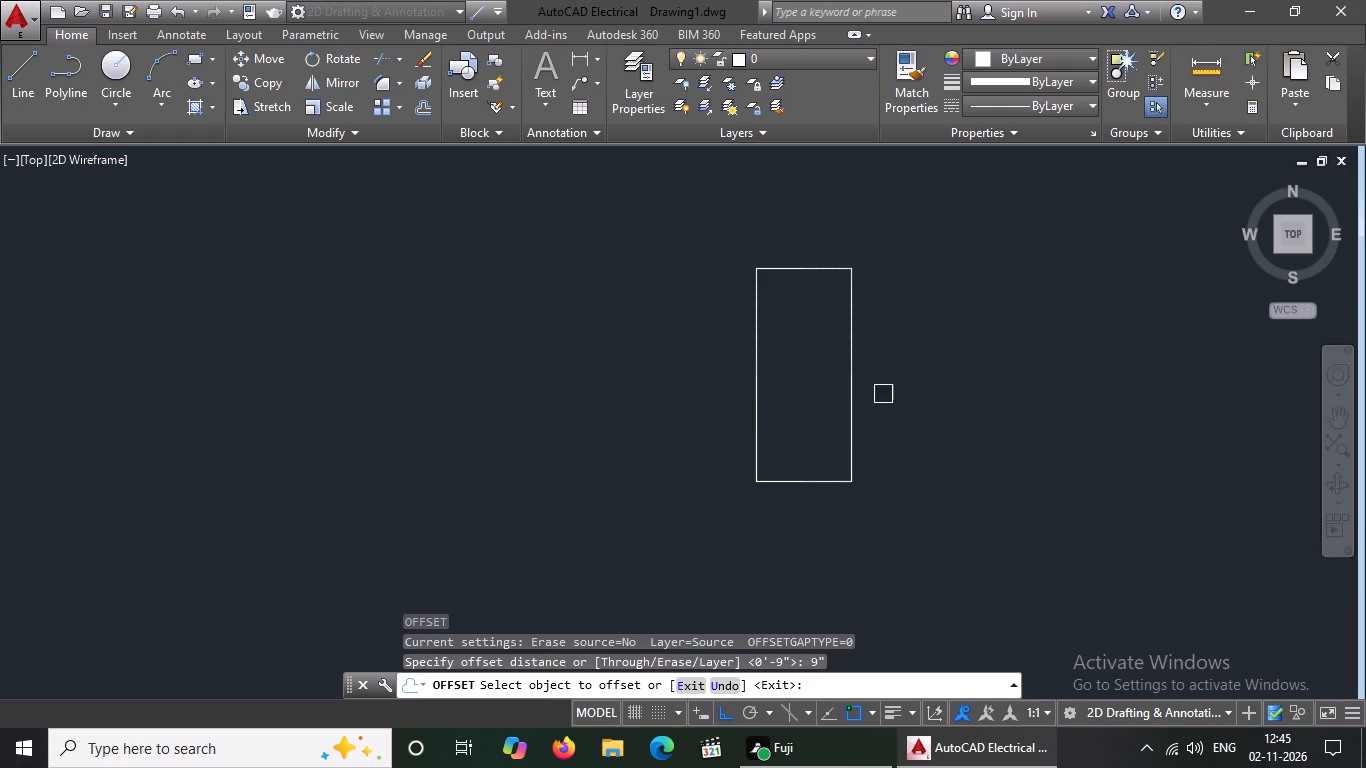
click(849, 393)
click(796, 426)
click(752, 390)
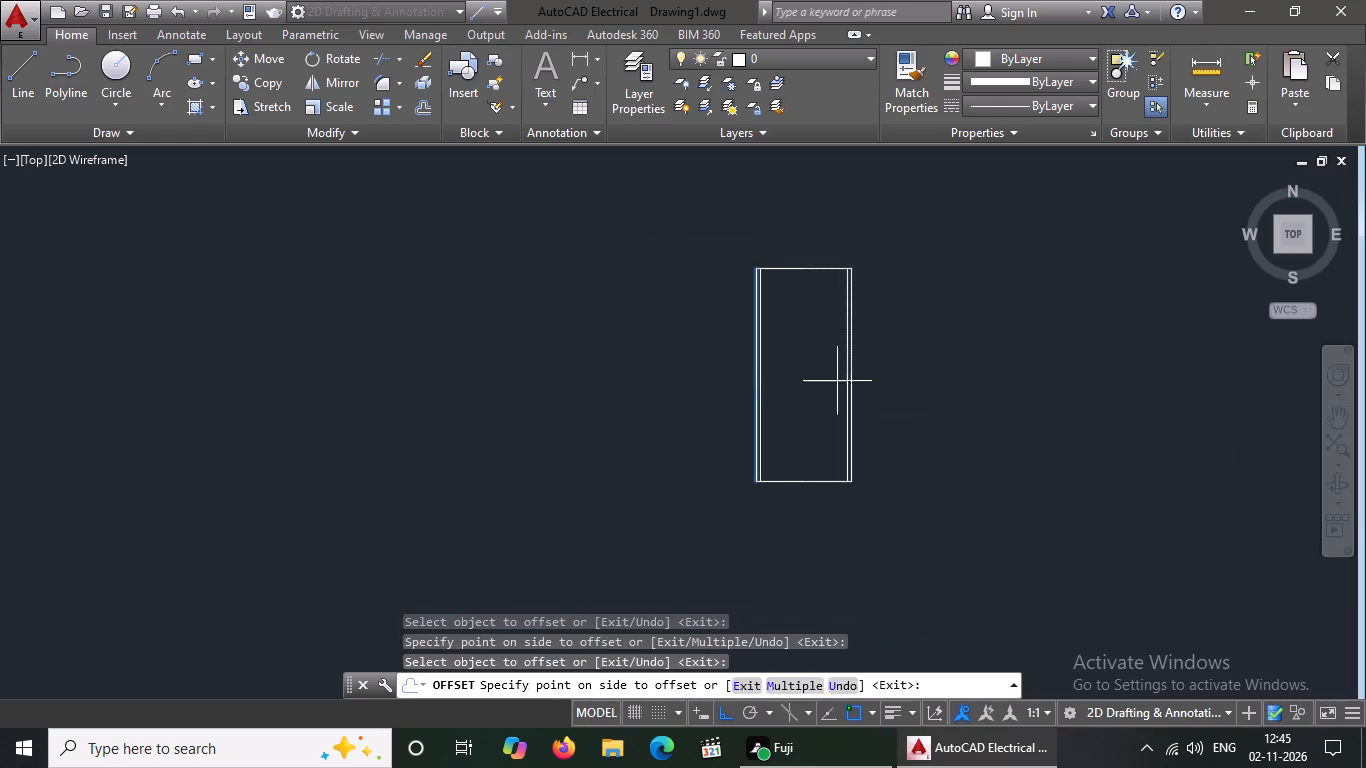
click(839, 380)
drag(809, 268, 805, 299)
drag(808, 343, 808, 352)
drag(796, 482, 796, 459)
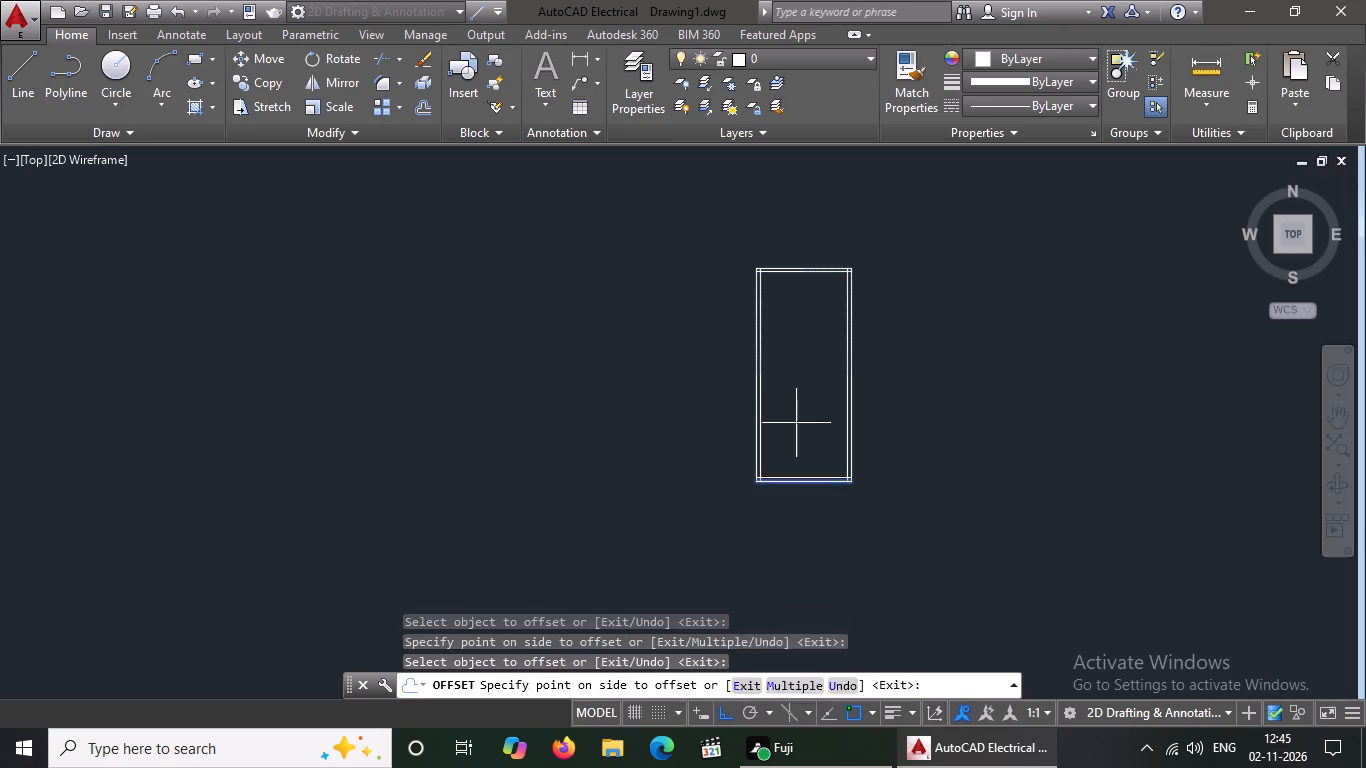
click(796, 422)
key(Escape)
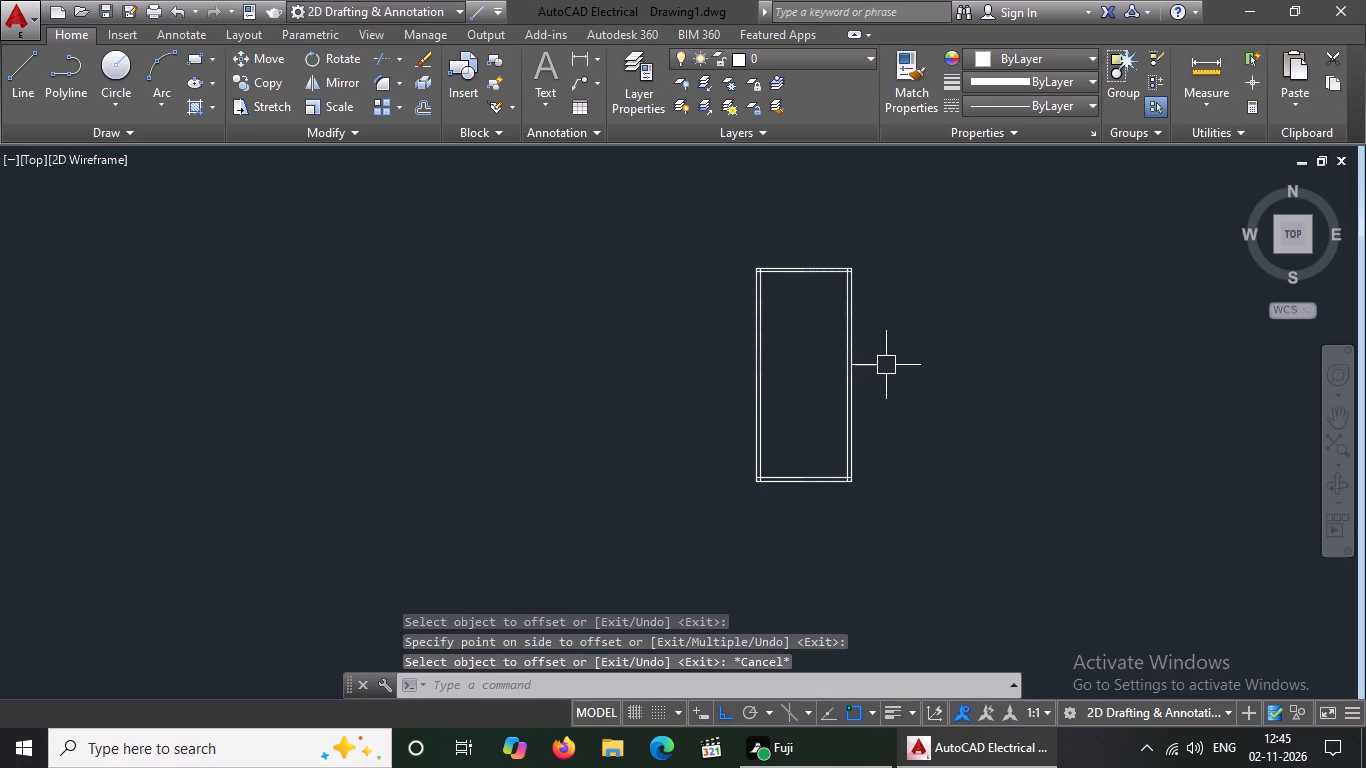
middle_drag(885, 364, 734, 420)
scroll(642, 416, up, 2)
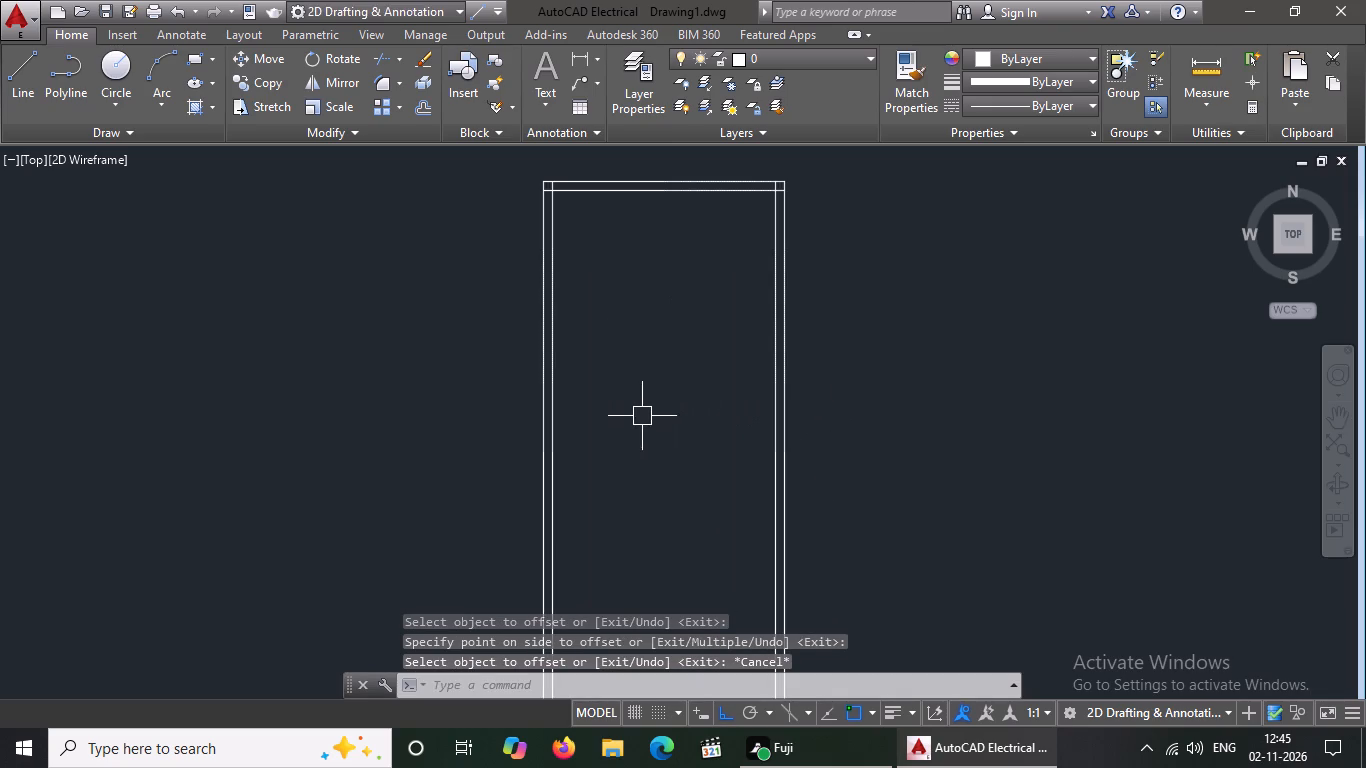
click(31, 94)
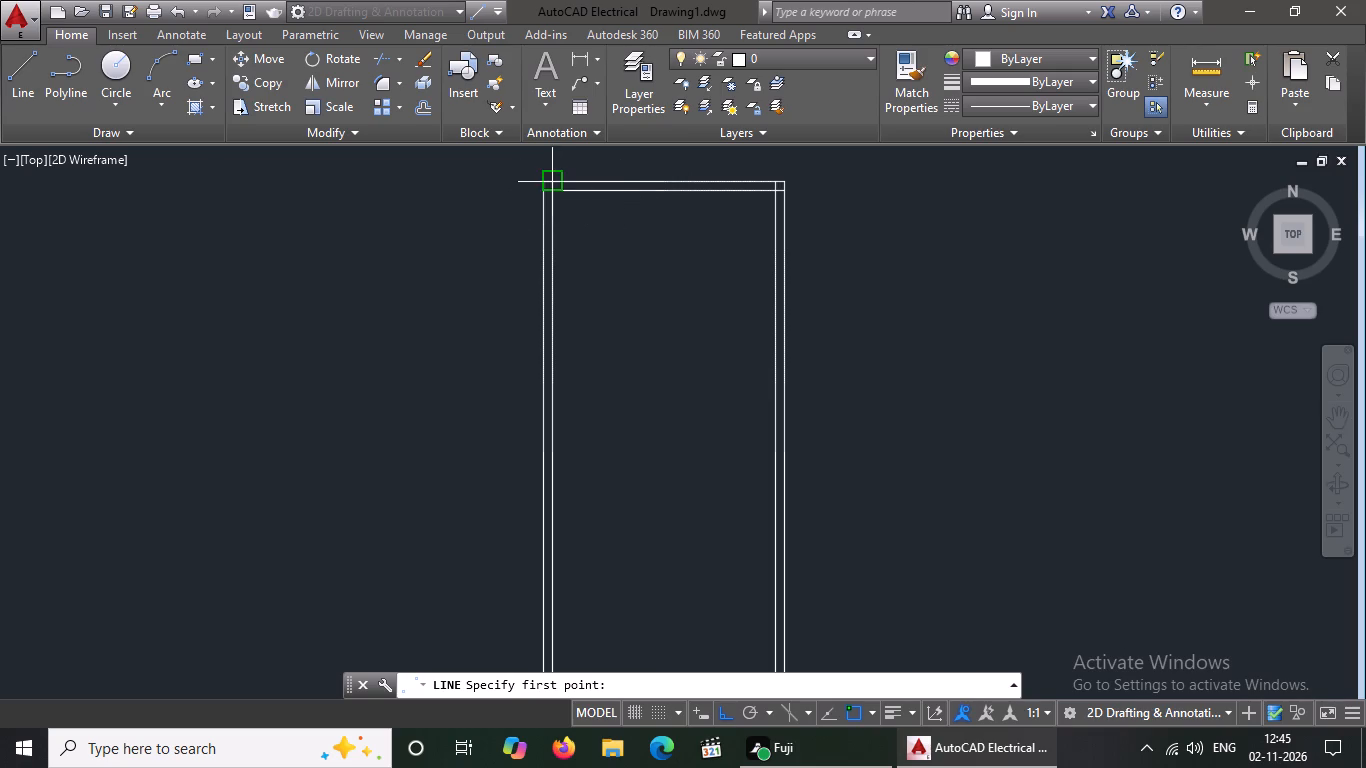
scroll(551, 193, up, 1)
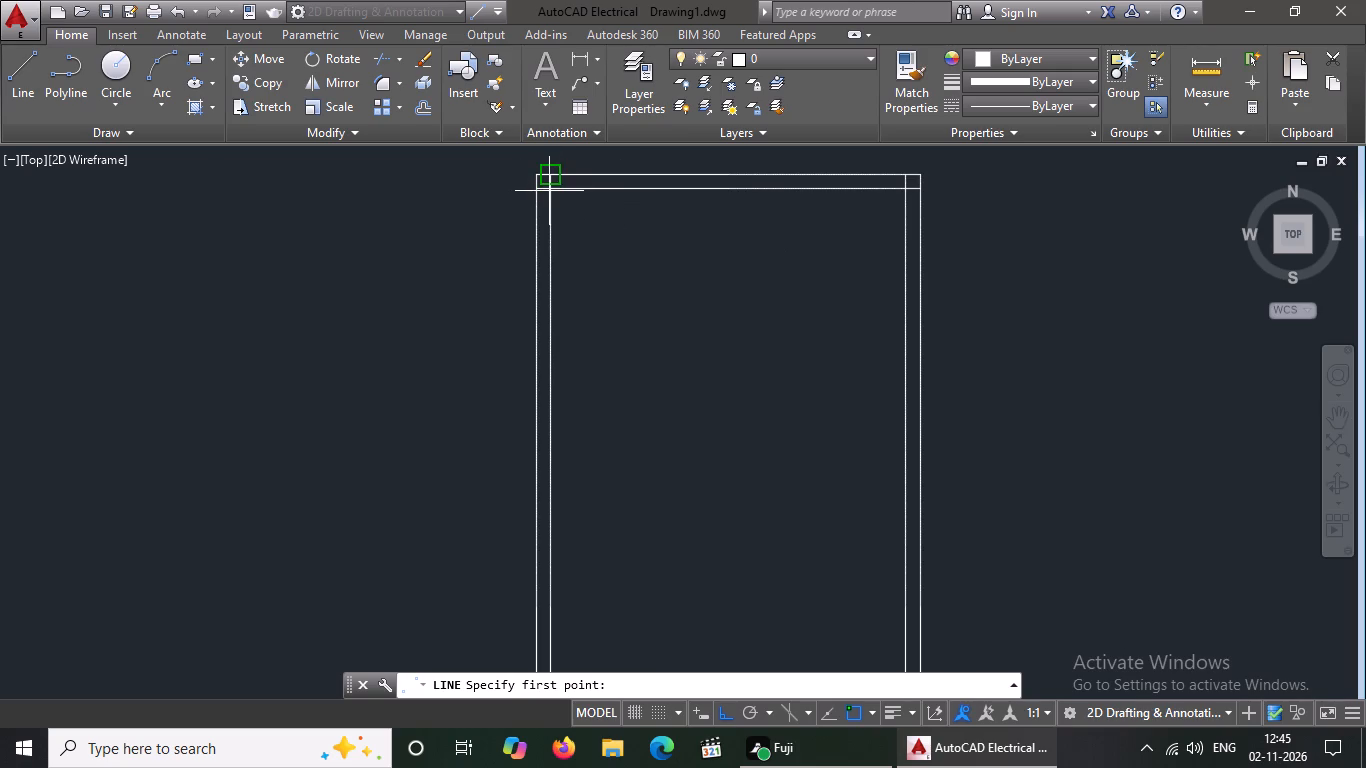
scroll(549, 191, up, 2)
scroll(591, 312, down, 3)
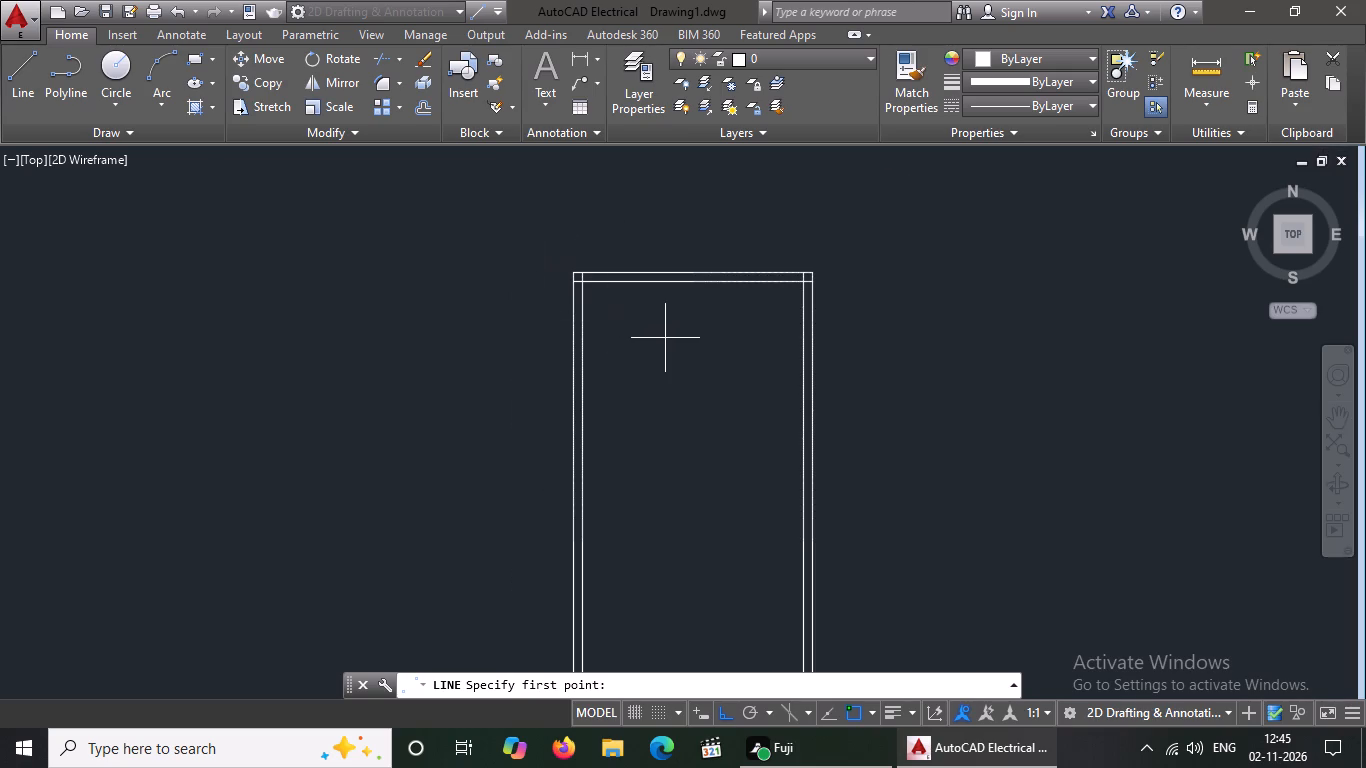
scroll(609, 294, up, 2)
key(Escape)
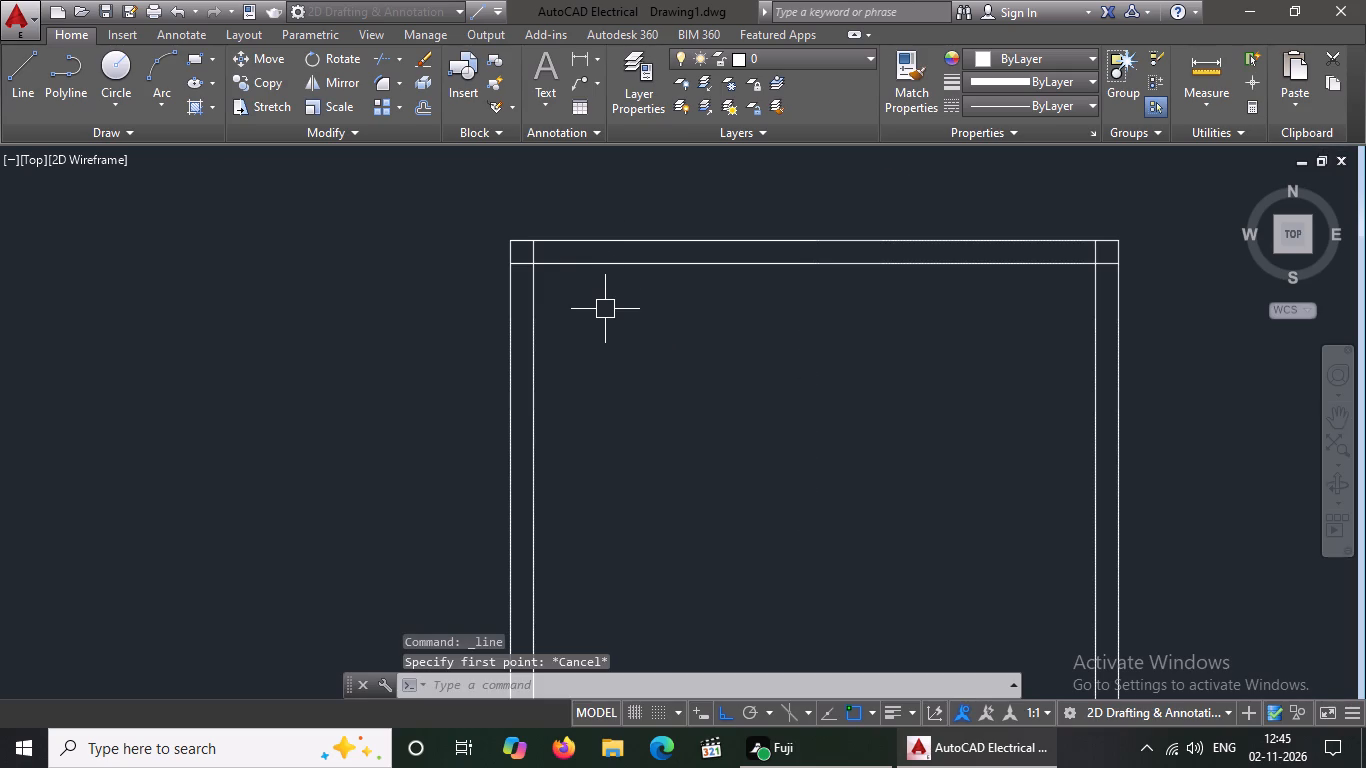
Enable all object snap modes in the drafting settings.
key(o)
text(s)
key(space)
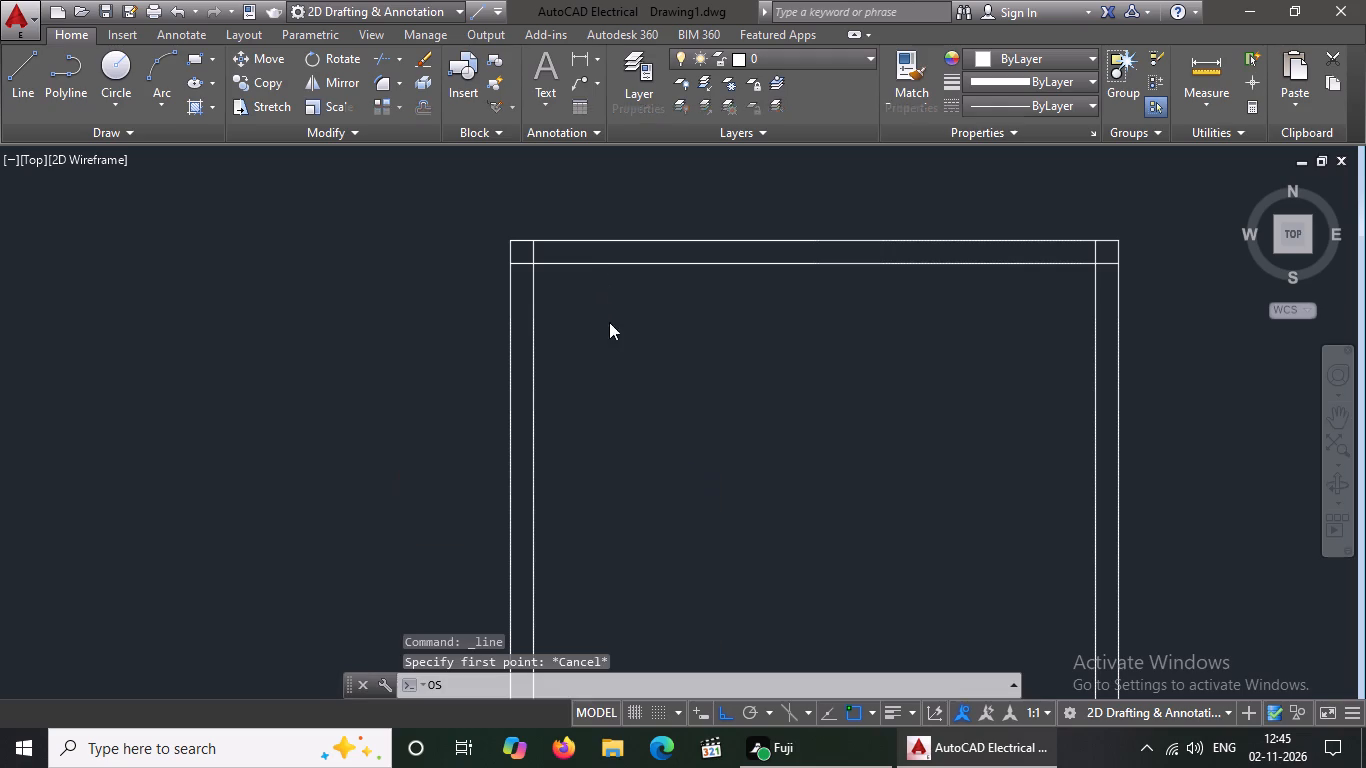
double_click(845, 245)
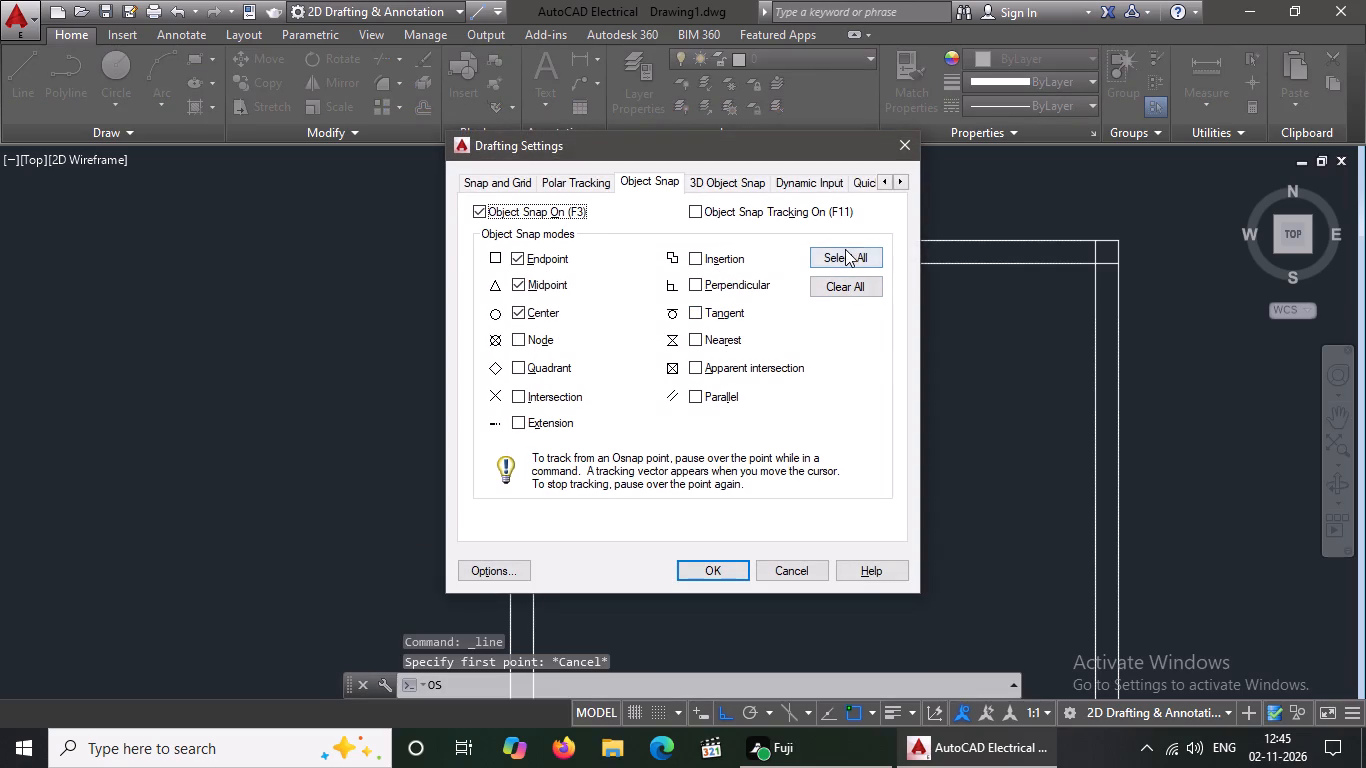
click(703, 576)
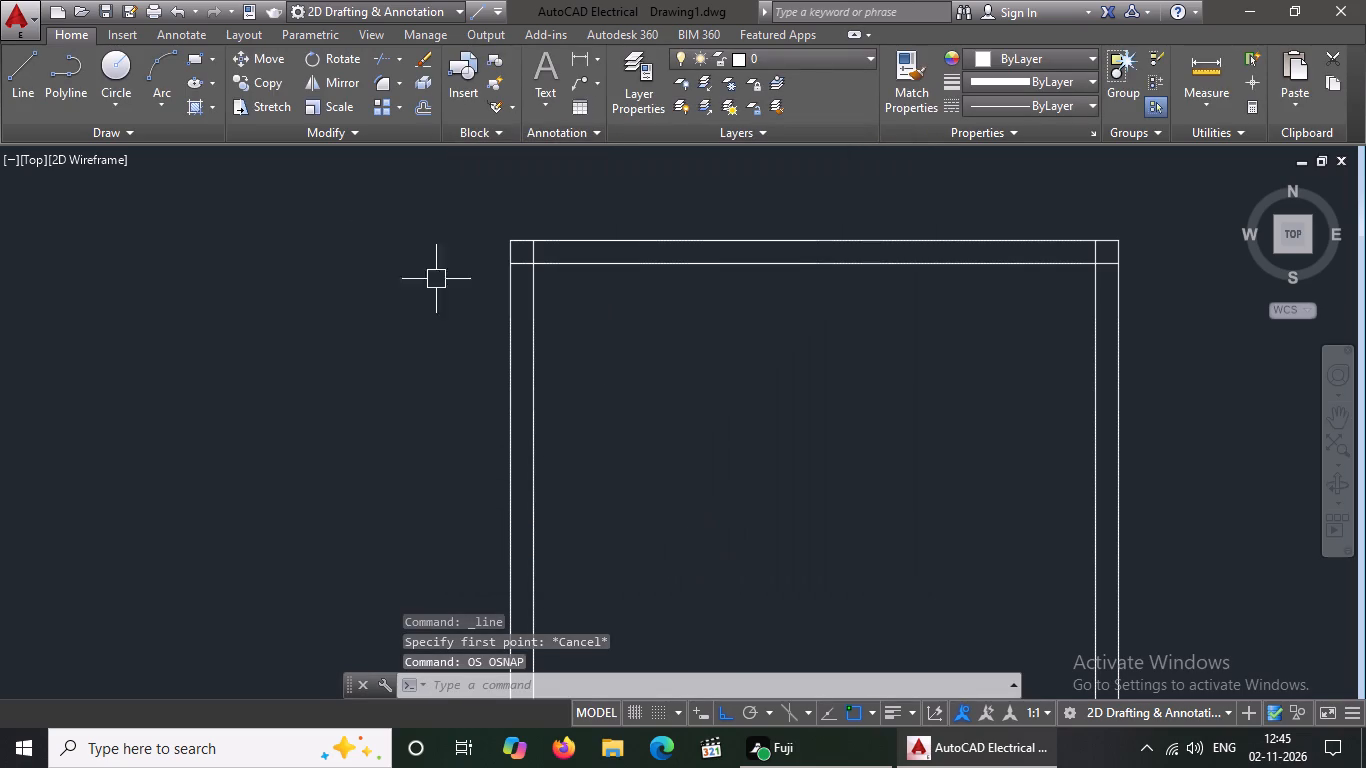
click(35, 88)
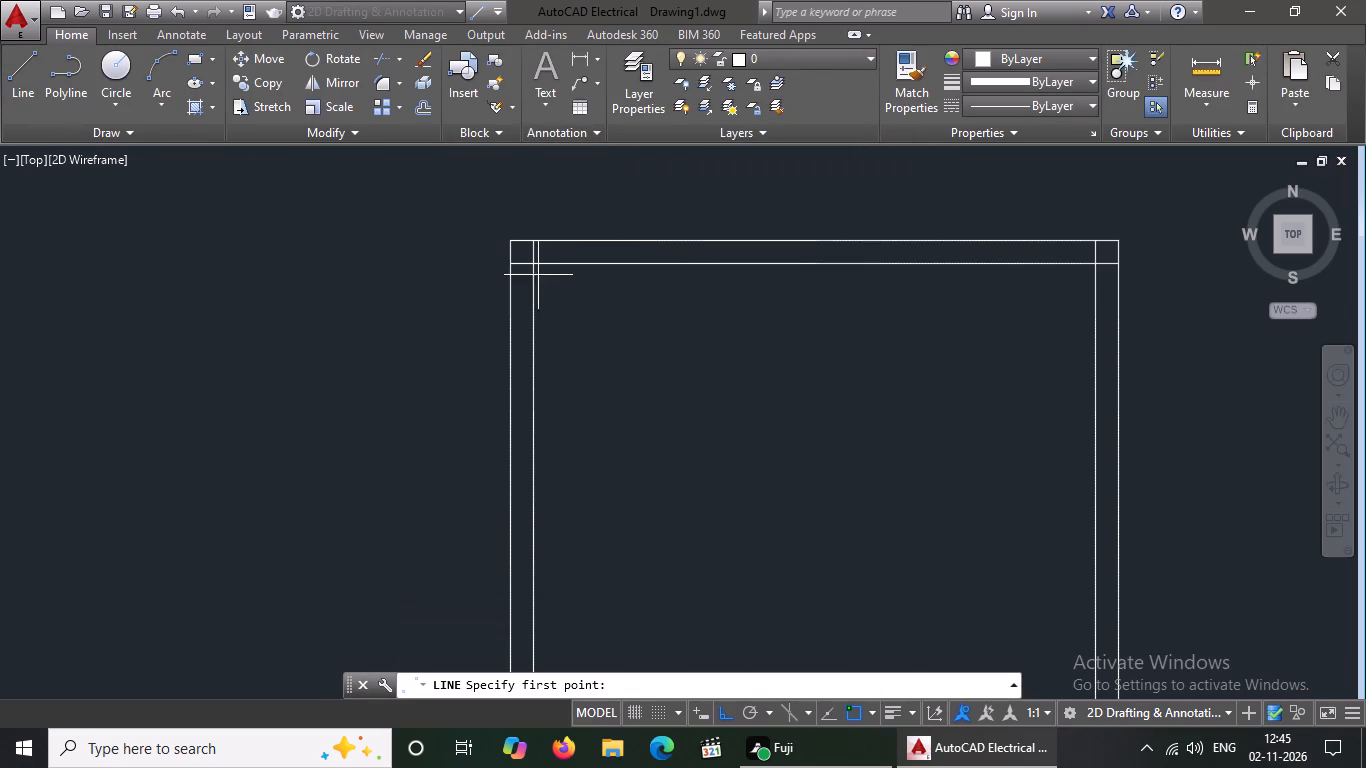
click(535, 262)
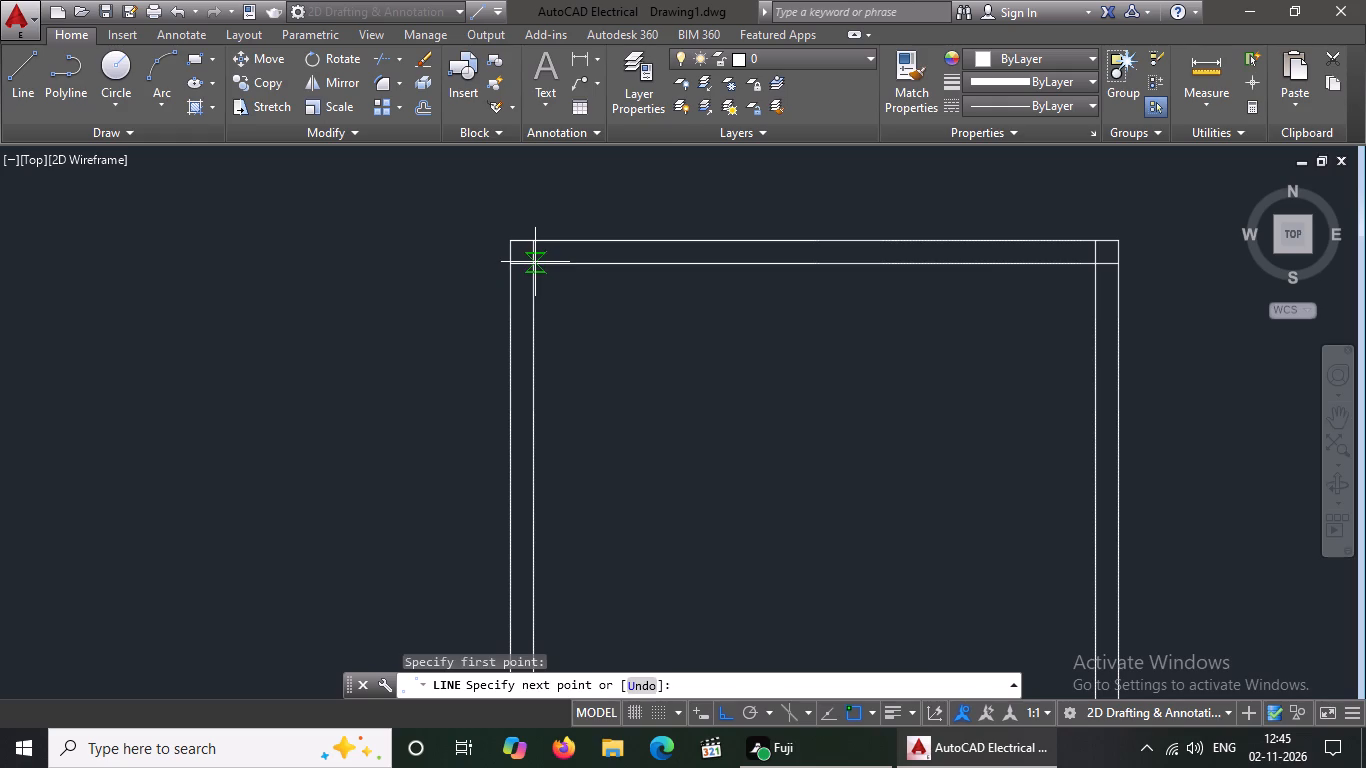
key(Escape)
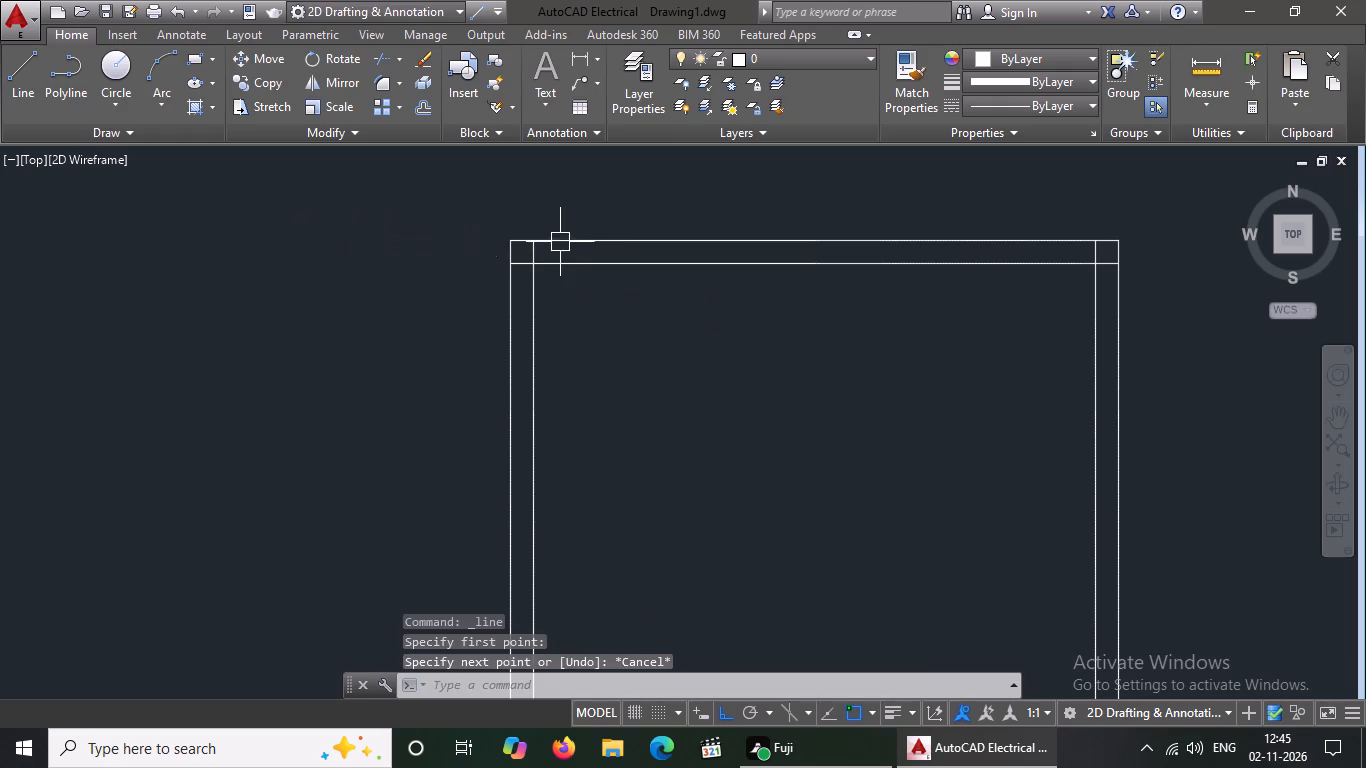
Draw a 10' horizontal line along the top wall's inner face, starting from the inner top-left corner.
key(l)
key(Return)
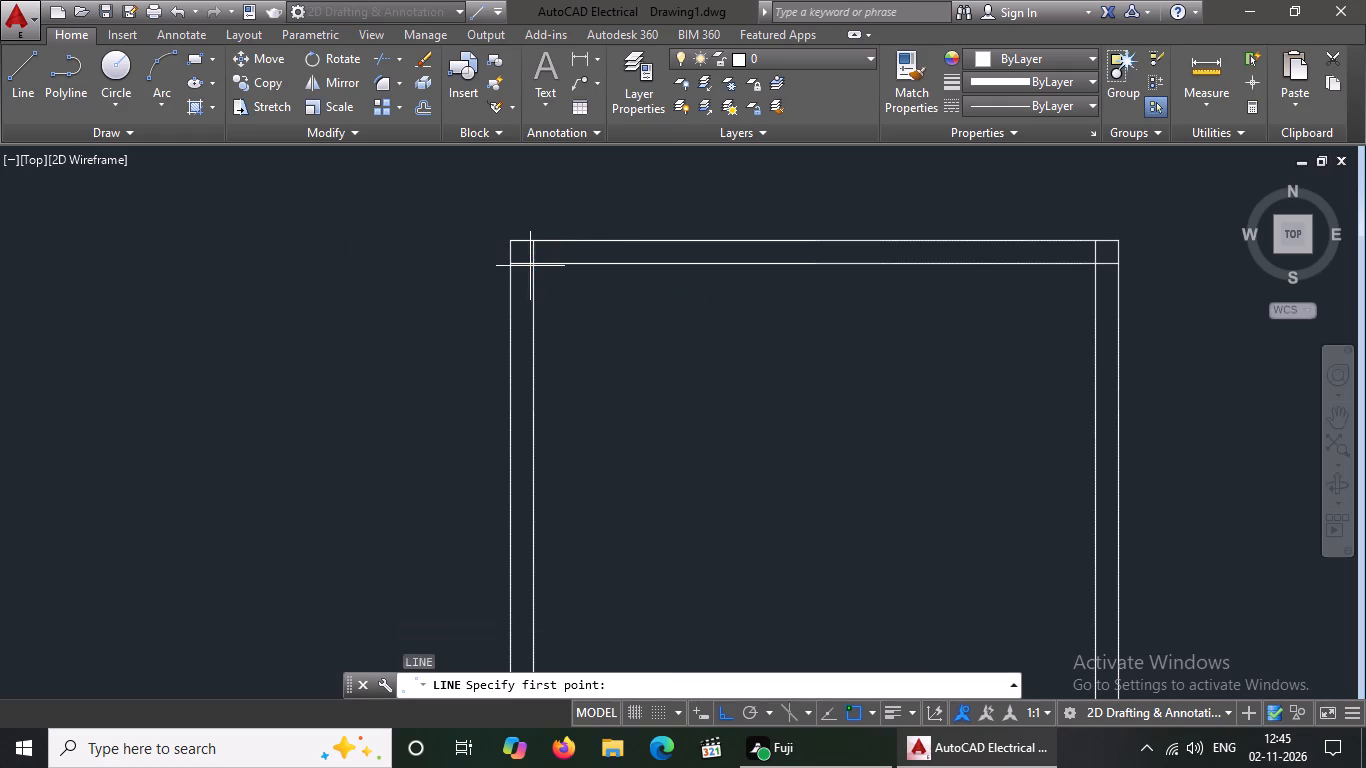
click(536, 263)
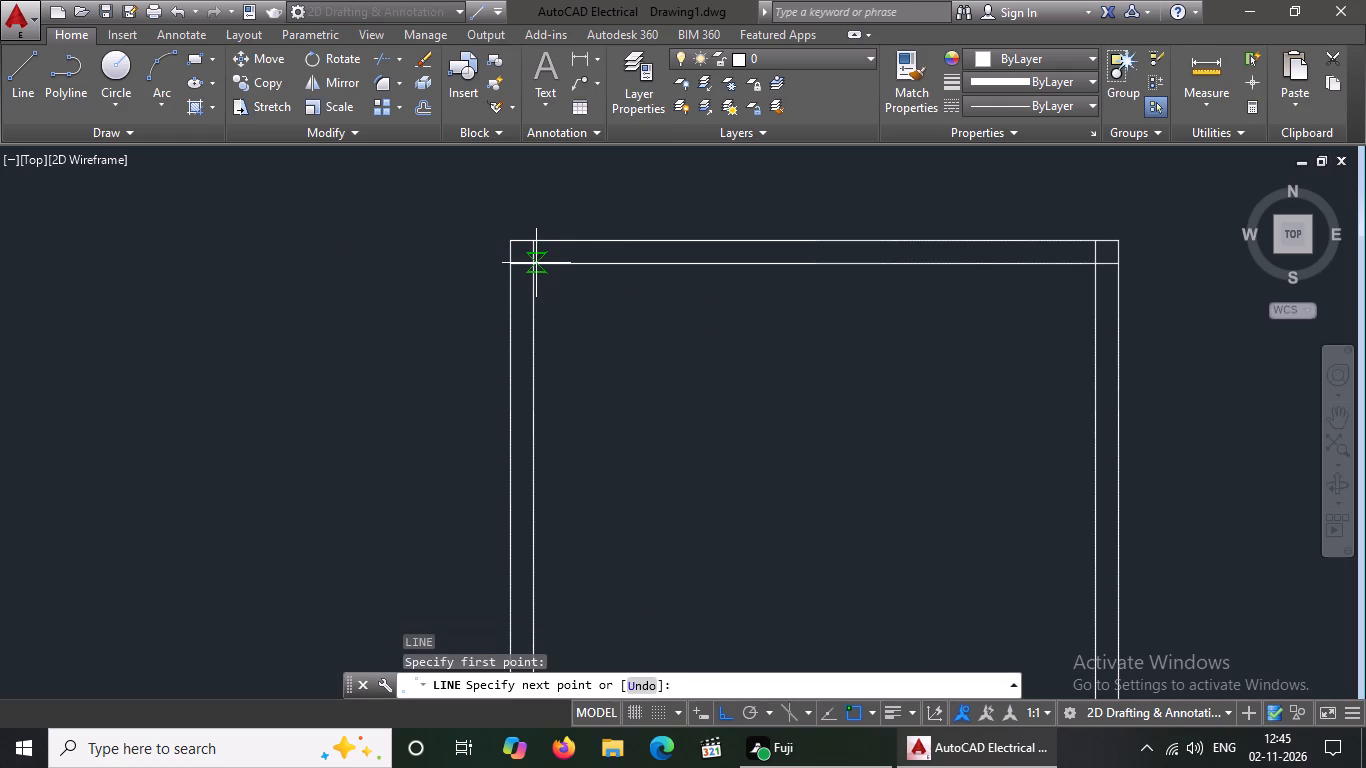
text(10')
key(Return)
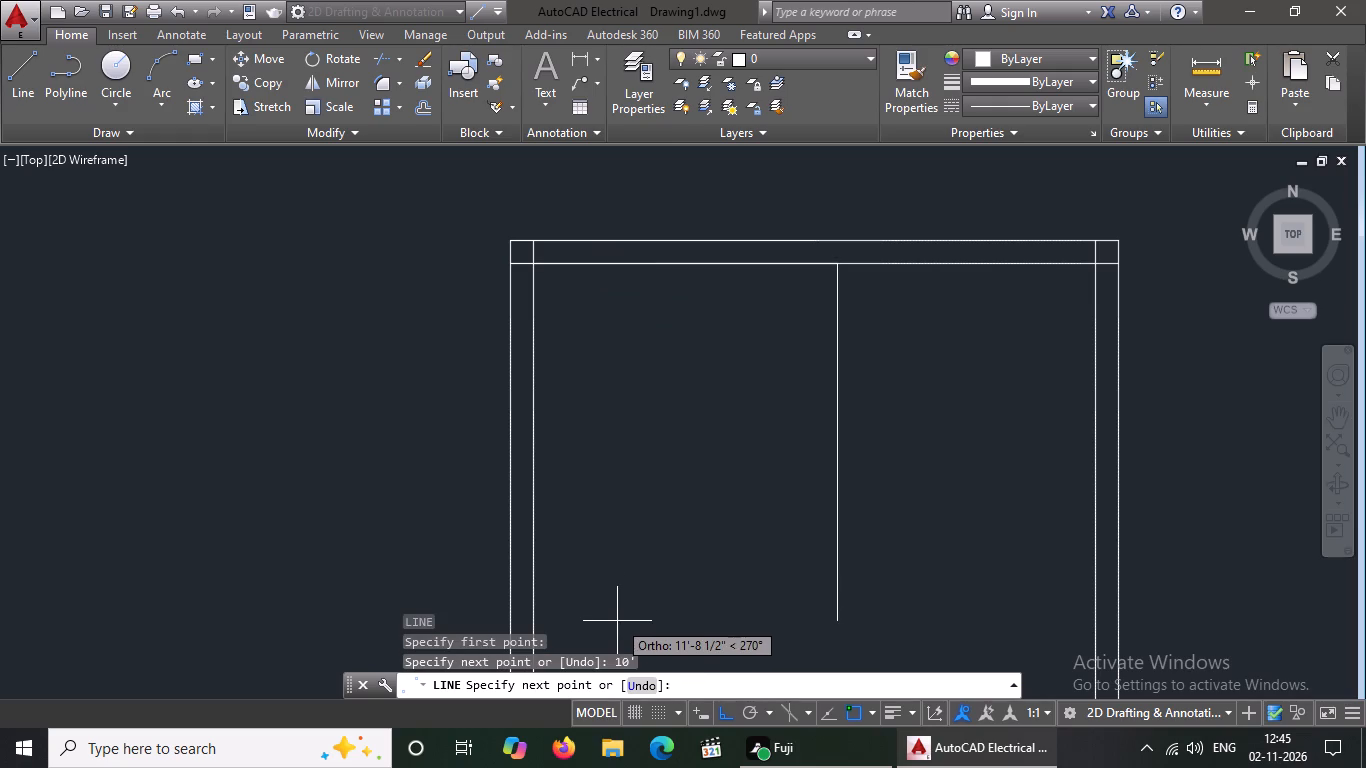
key(Escape)
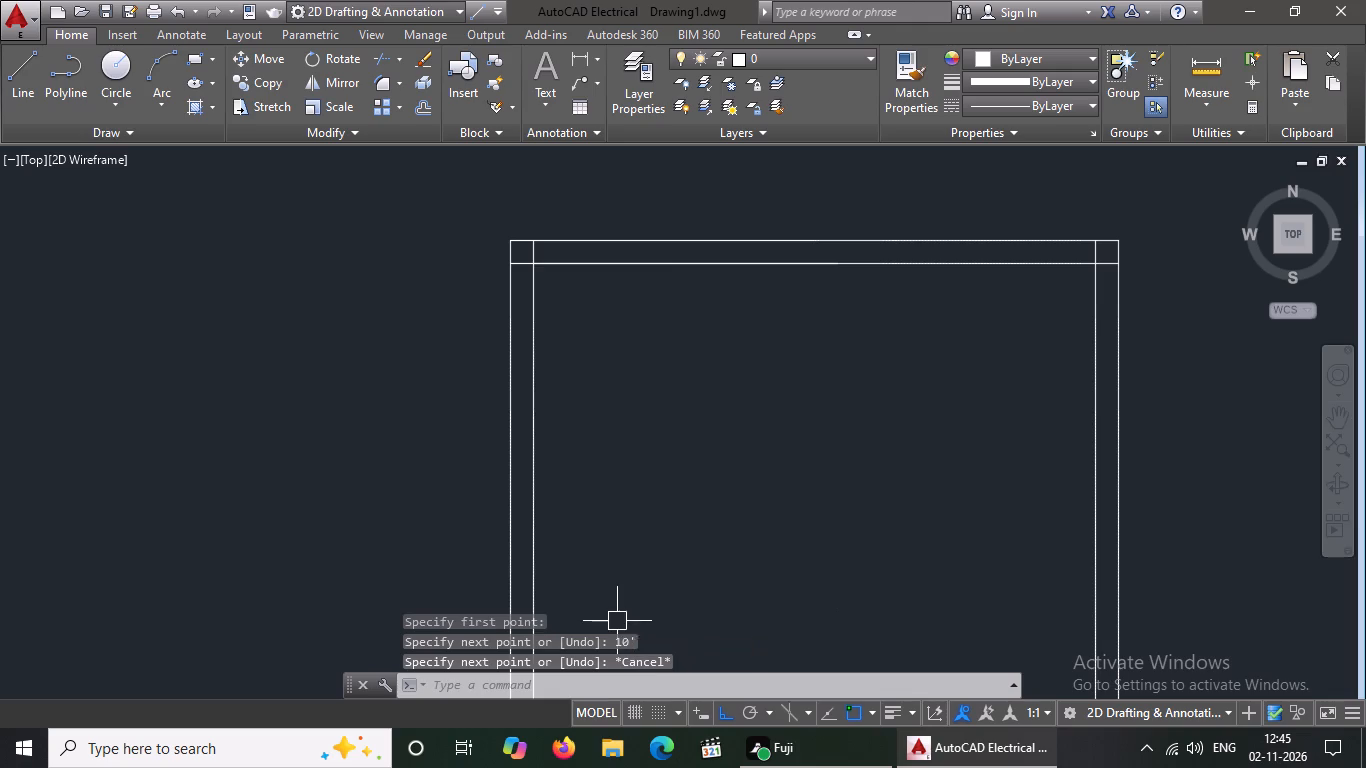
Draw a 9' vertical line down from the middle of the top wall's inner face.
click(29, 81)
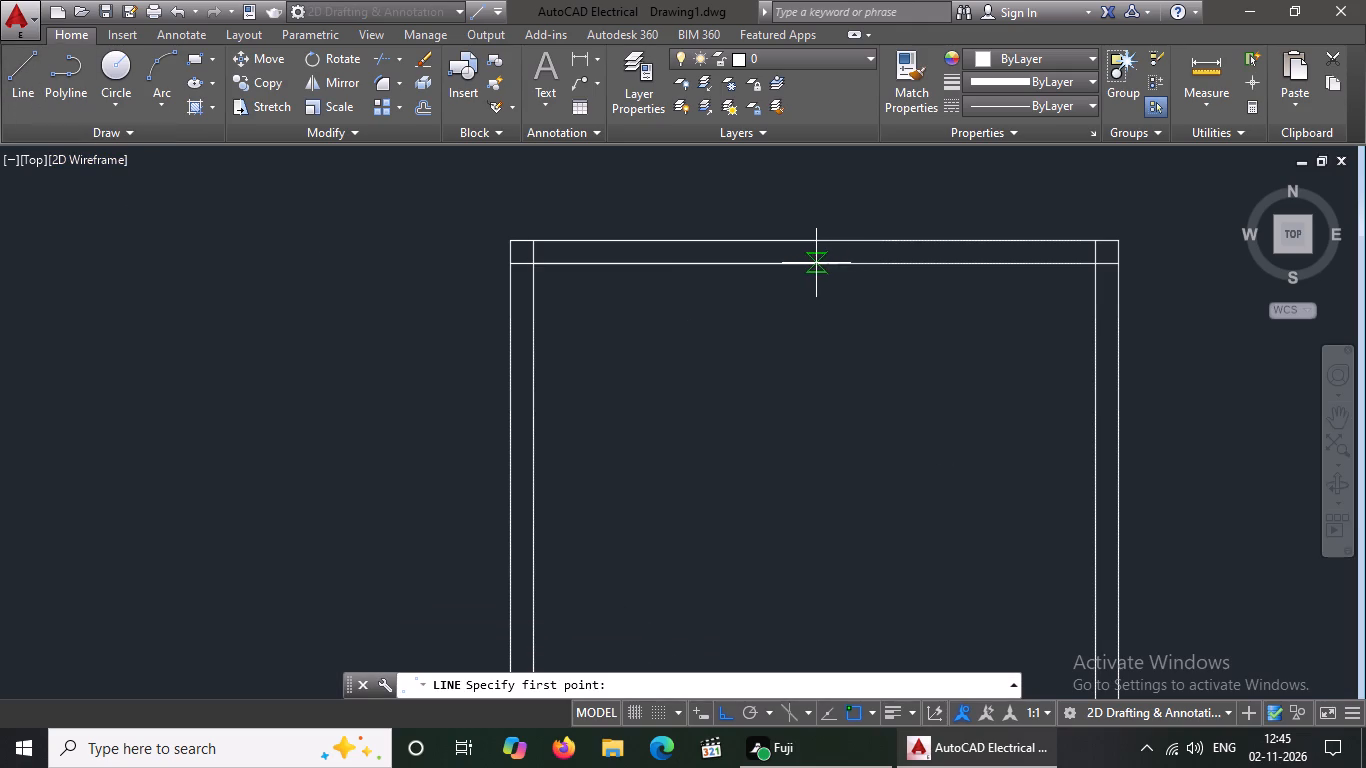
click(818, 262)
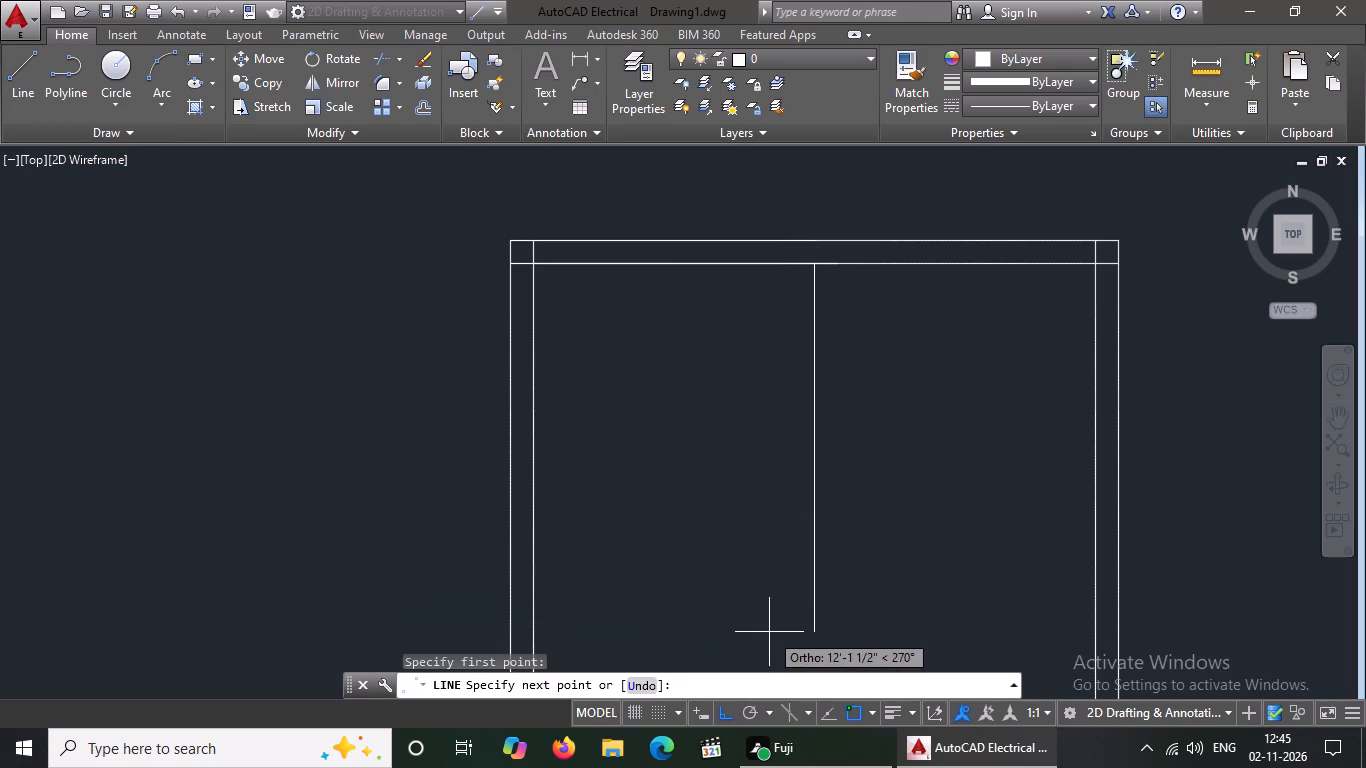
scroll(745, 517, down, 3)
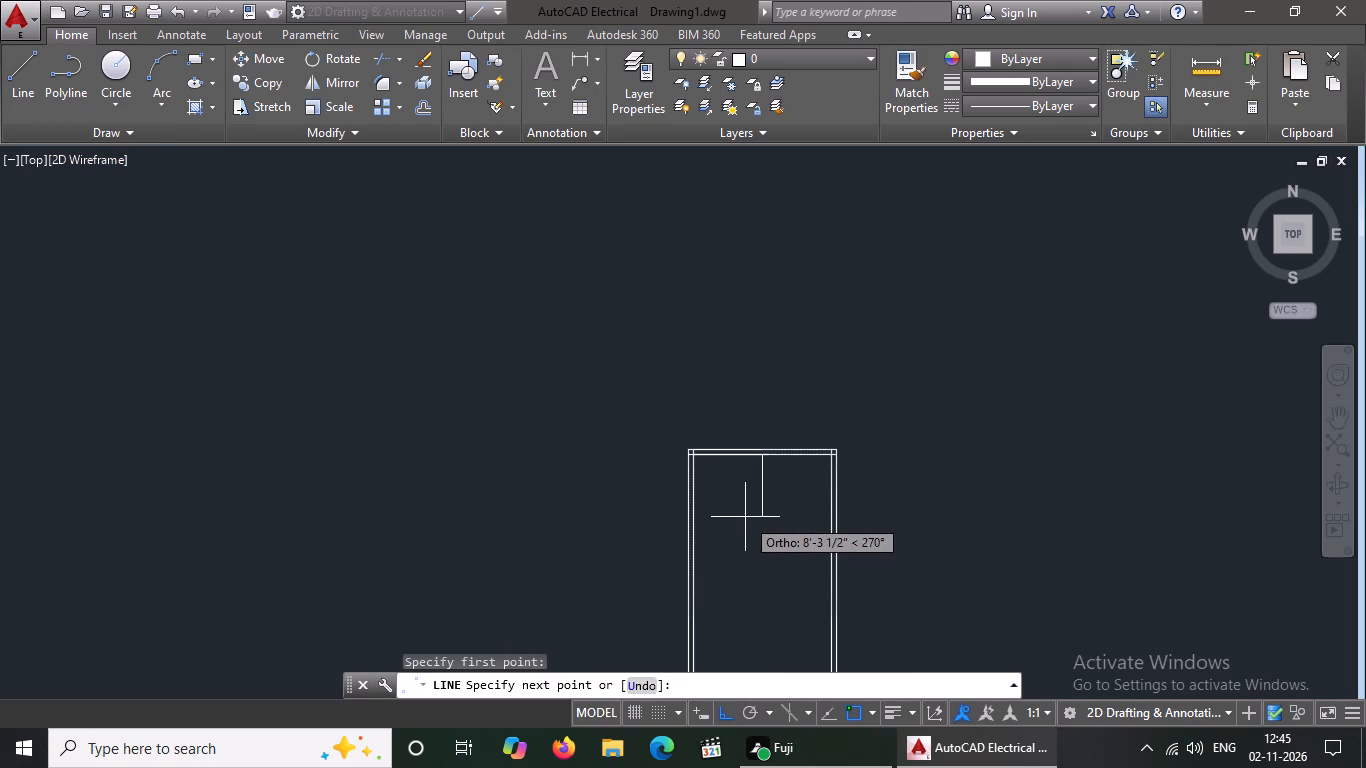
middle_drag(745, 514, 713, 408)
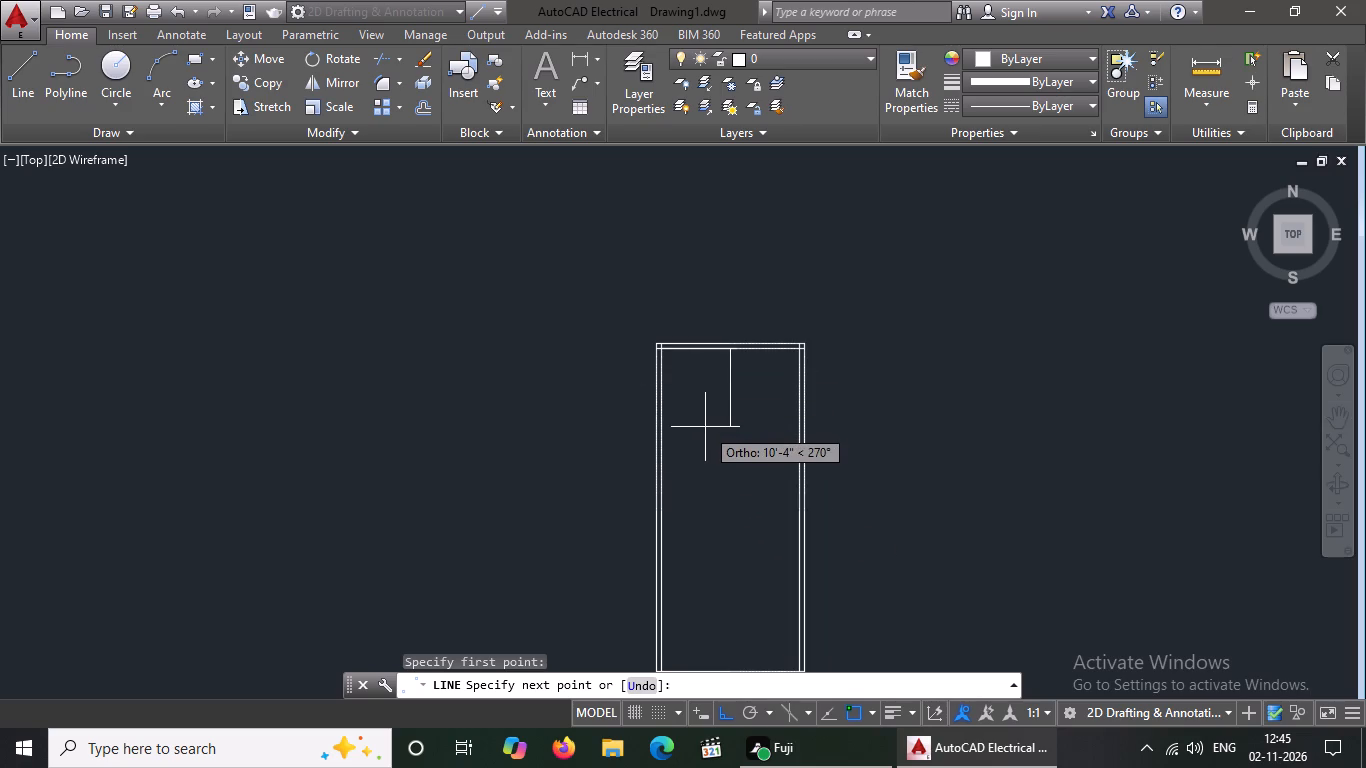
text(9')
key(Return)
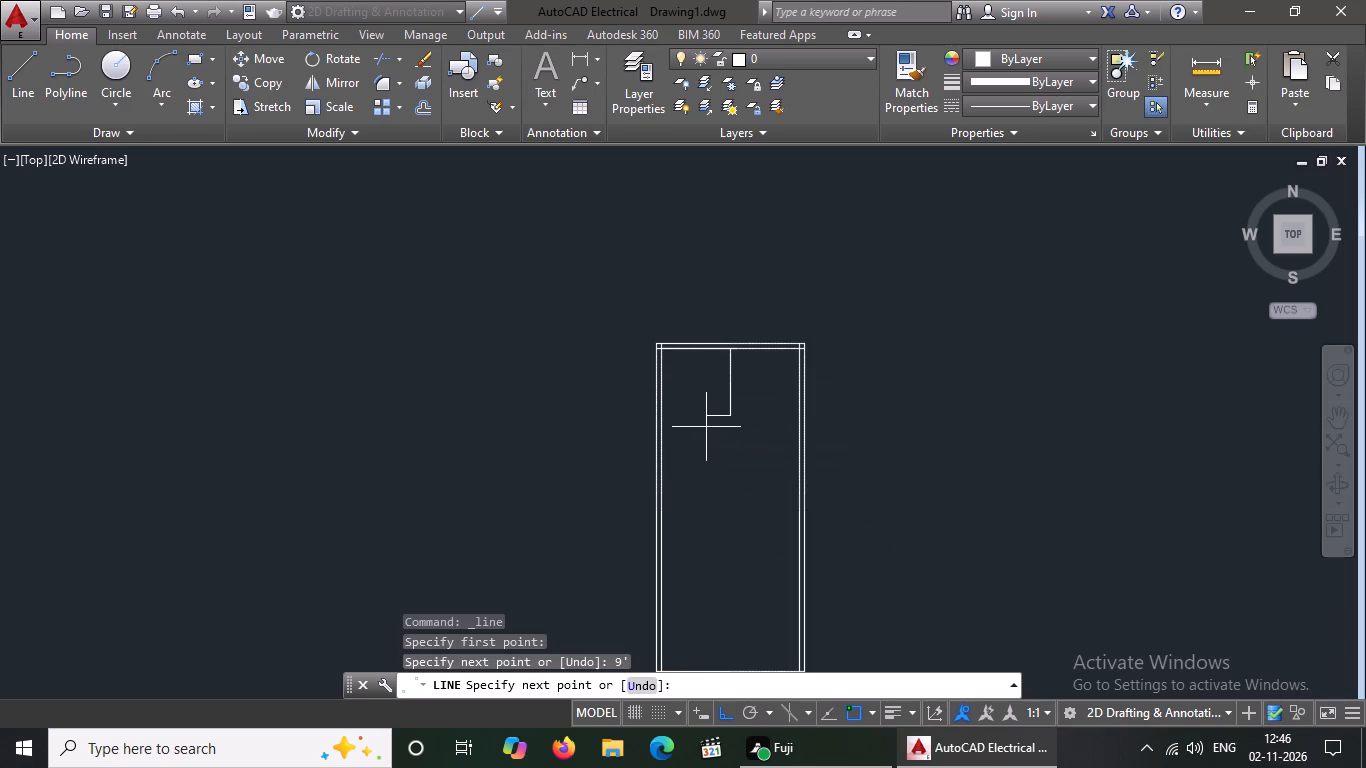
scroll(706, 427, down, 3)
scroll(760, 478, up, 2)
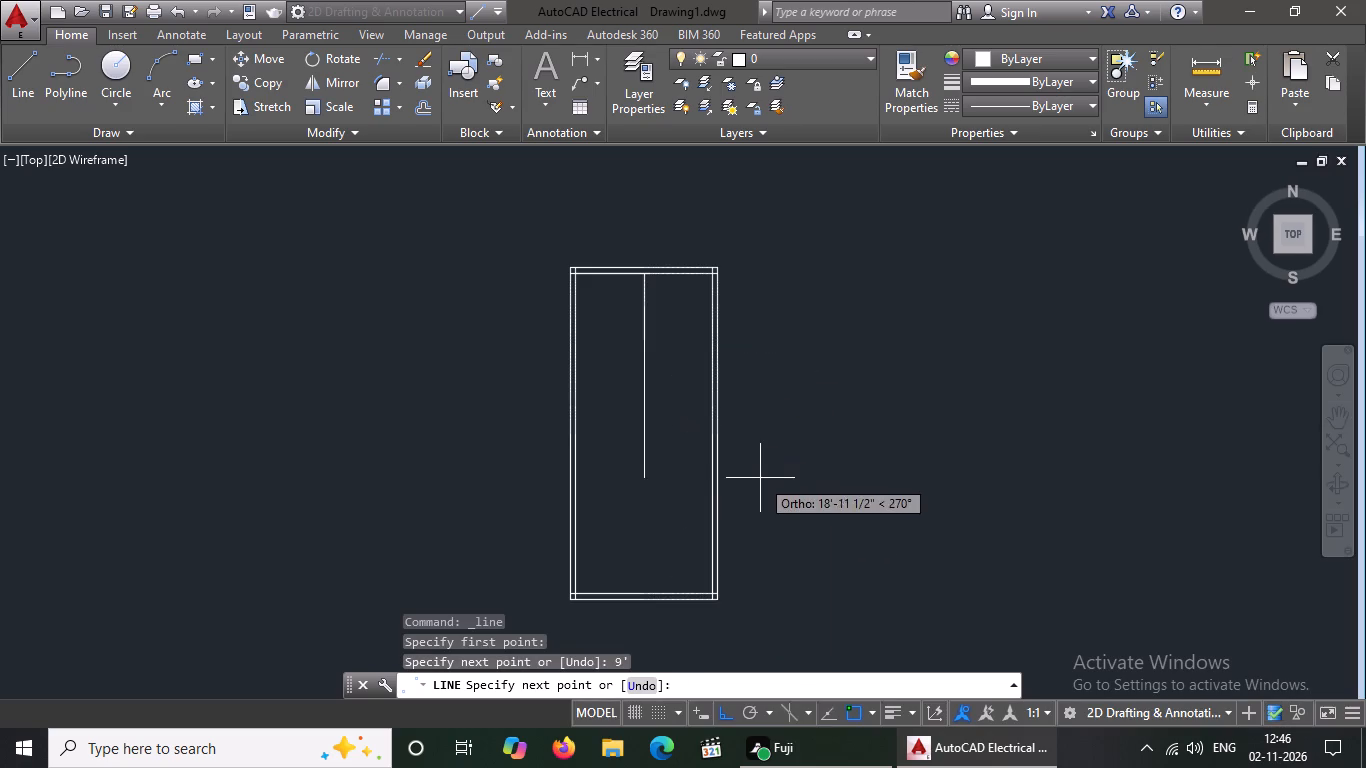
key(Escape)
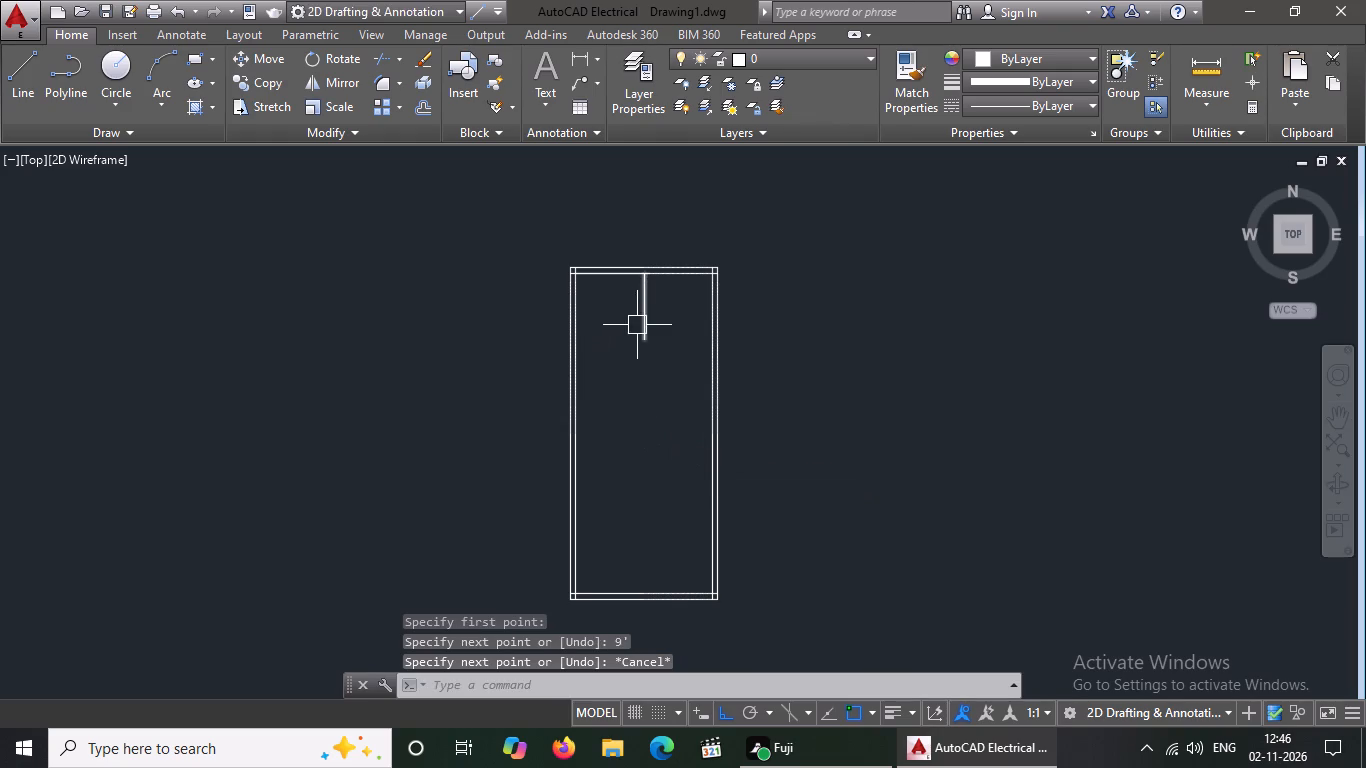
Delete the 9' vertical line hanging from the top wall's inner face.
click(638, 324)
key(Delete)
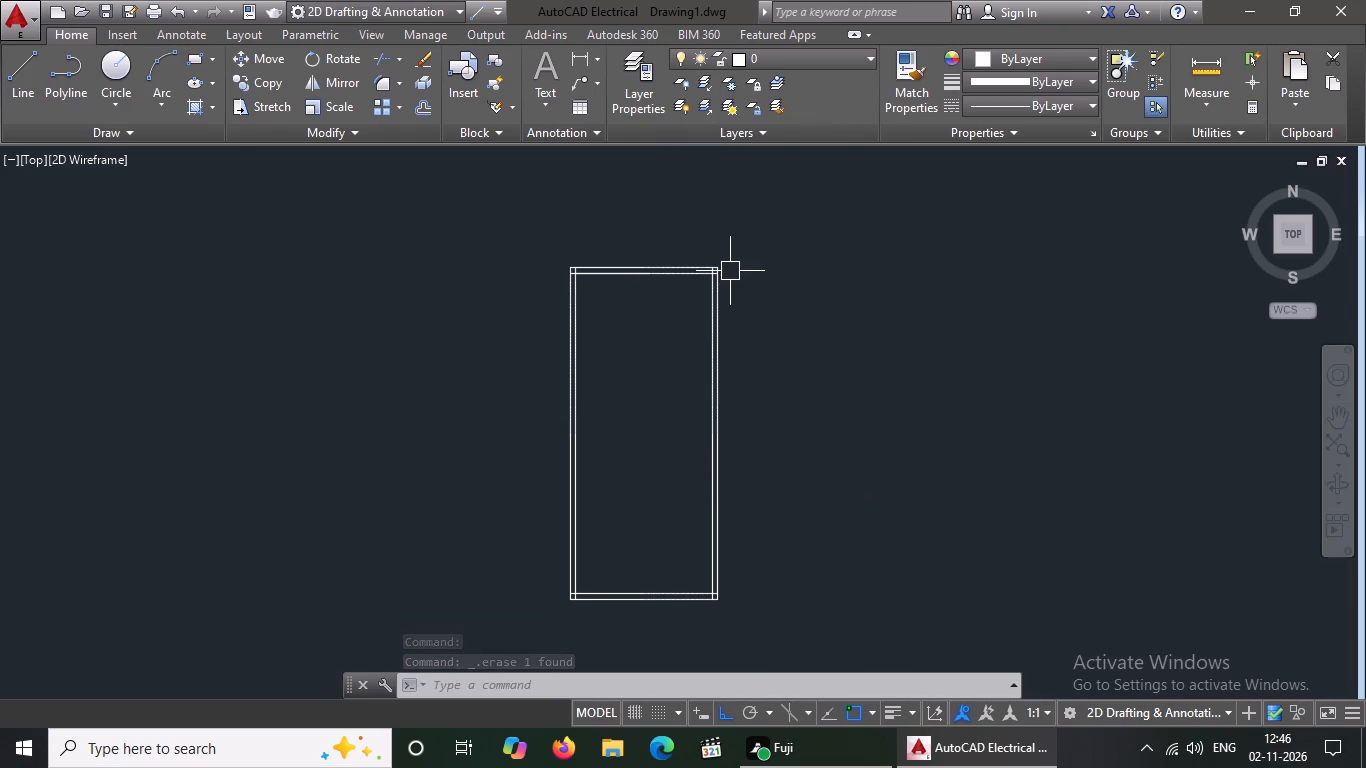
Draw a closed 10' wide by 8'2" high room outline with lines, in the empty space to the right of the outer boundary.
click(28, 74)
scroll(827, 264, up, 1)
middle_drag(826, 262, 458, 194)
click(407, 199)
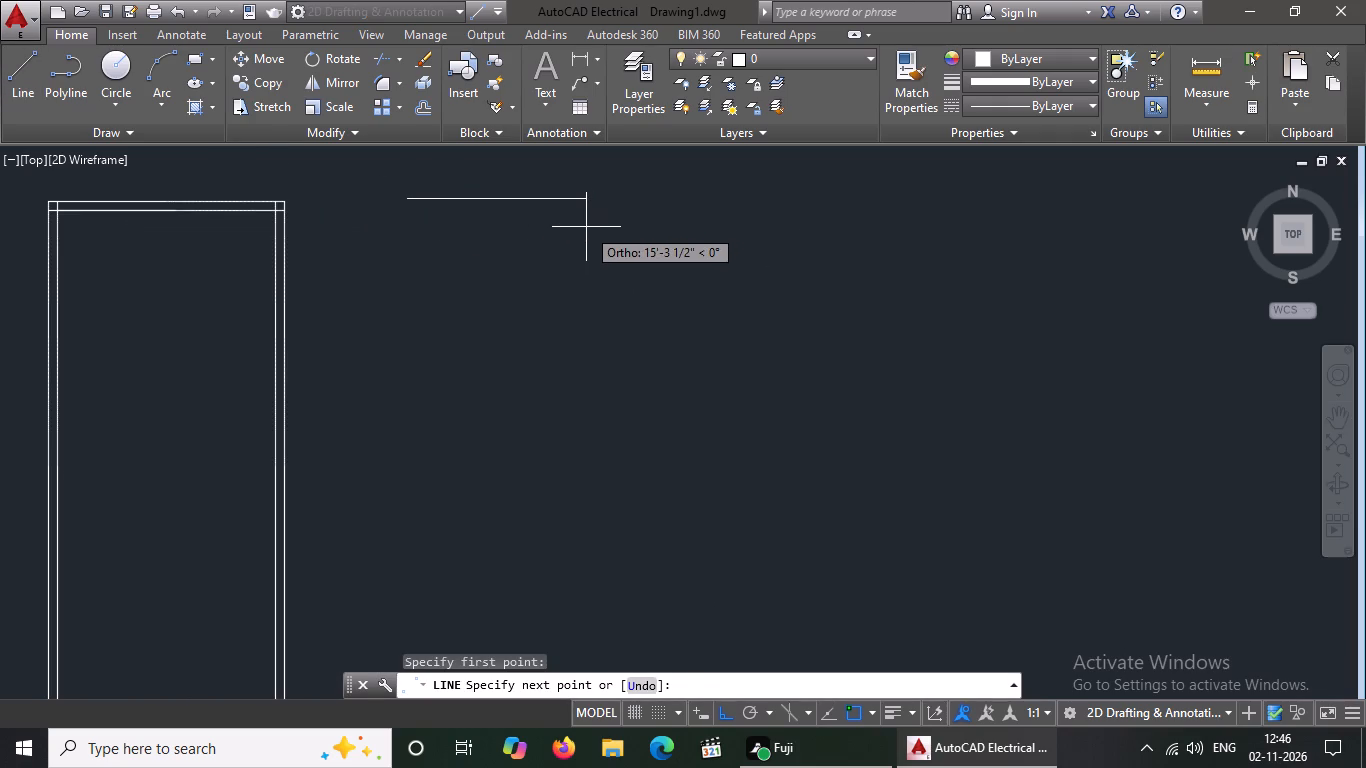
text(10')
key(Return)
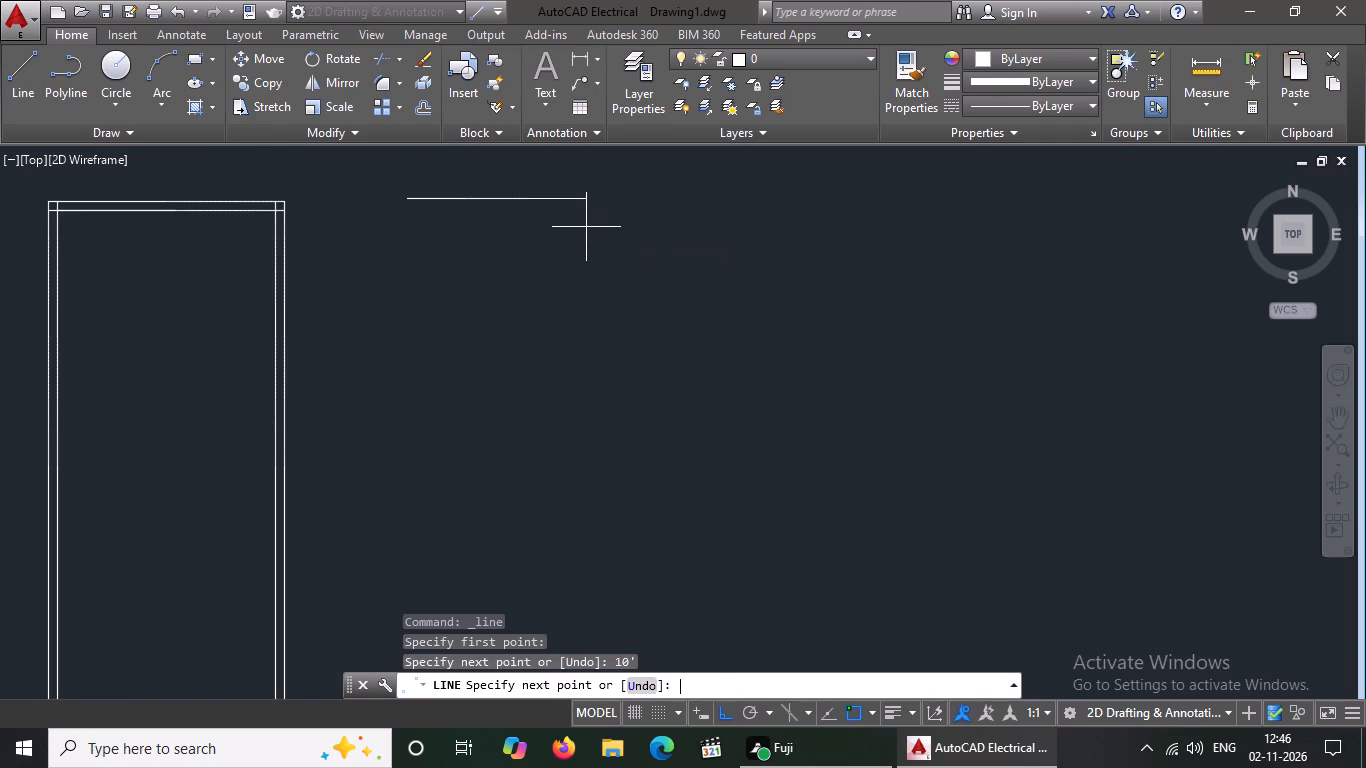
text(8'2)
key(shift+quotedbl)
key(Return)
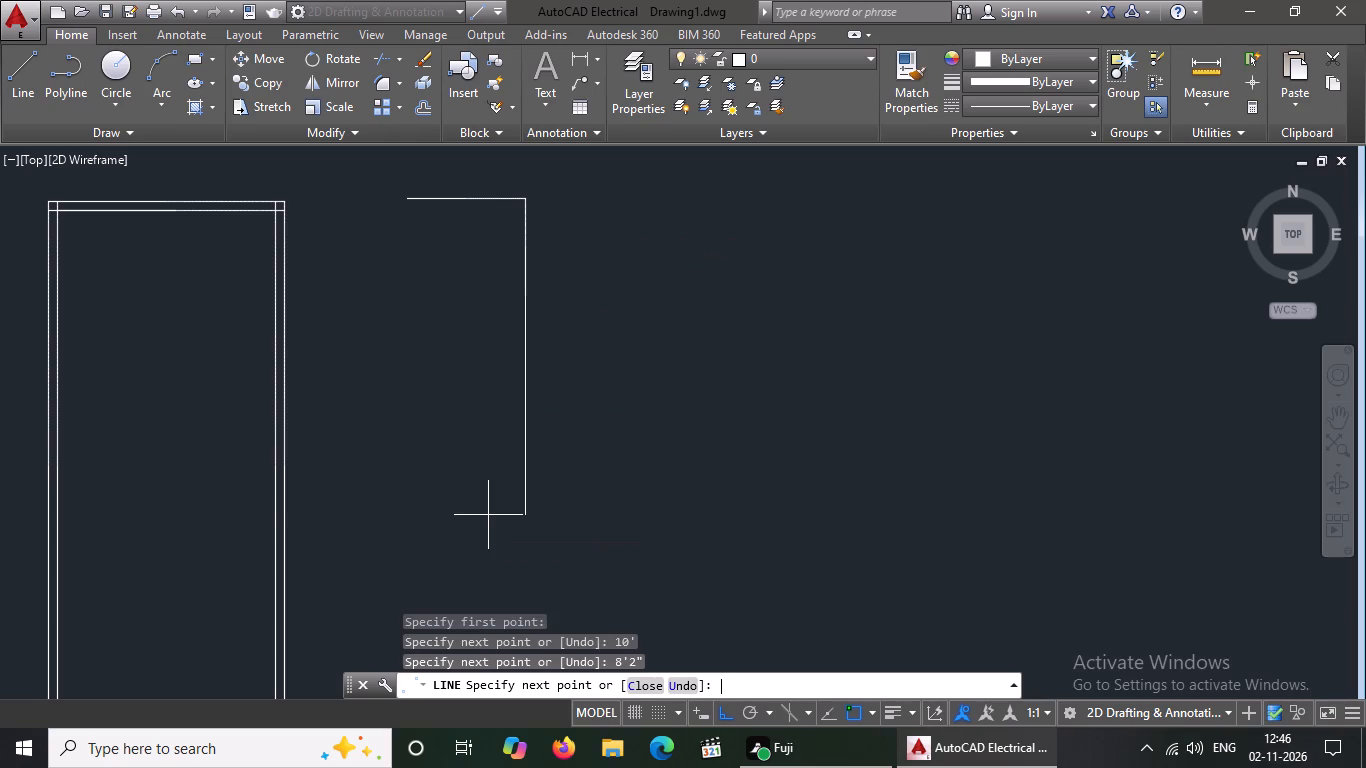
text(10')
key(Return)
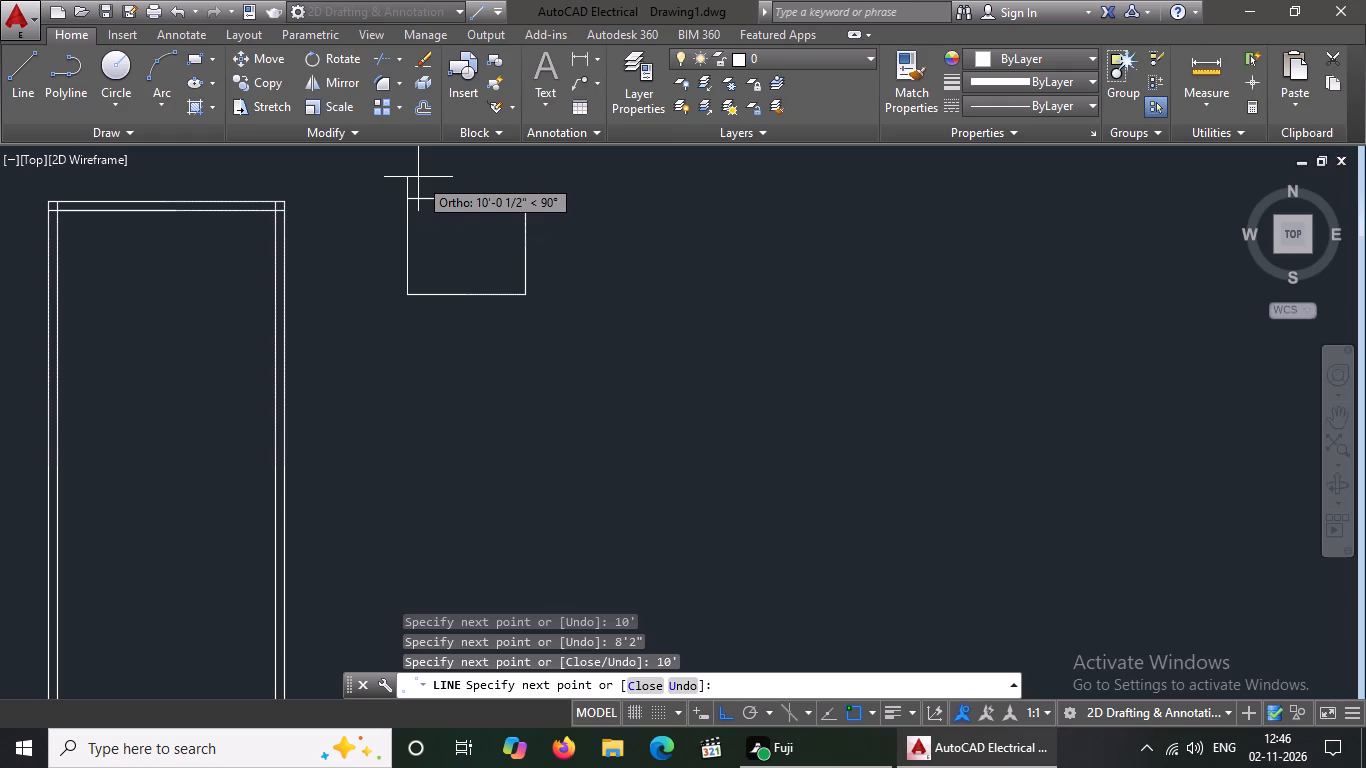
text(8'2")
key(Return)
key(Return)
key(Escape)
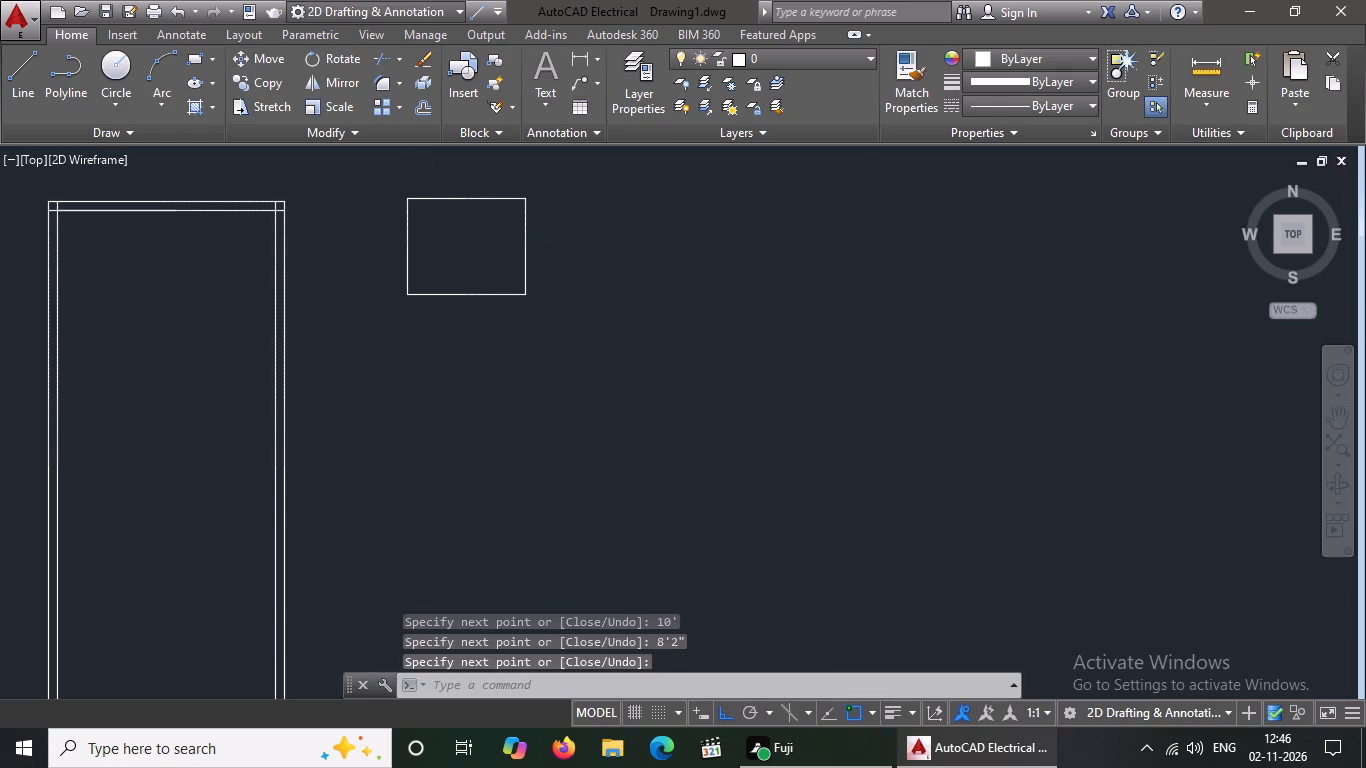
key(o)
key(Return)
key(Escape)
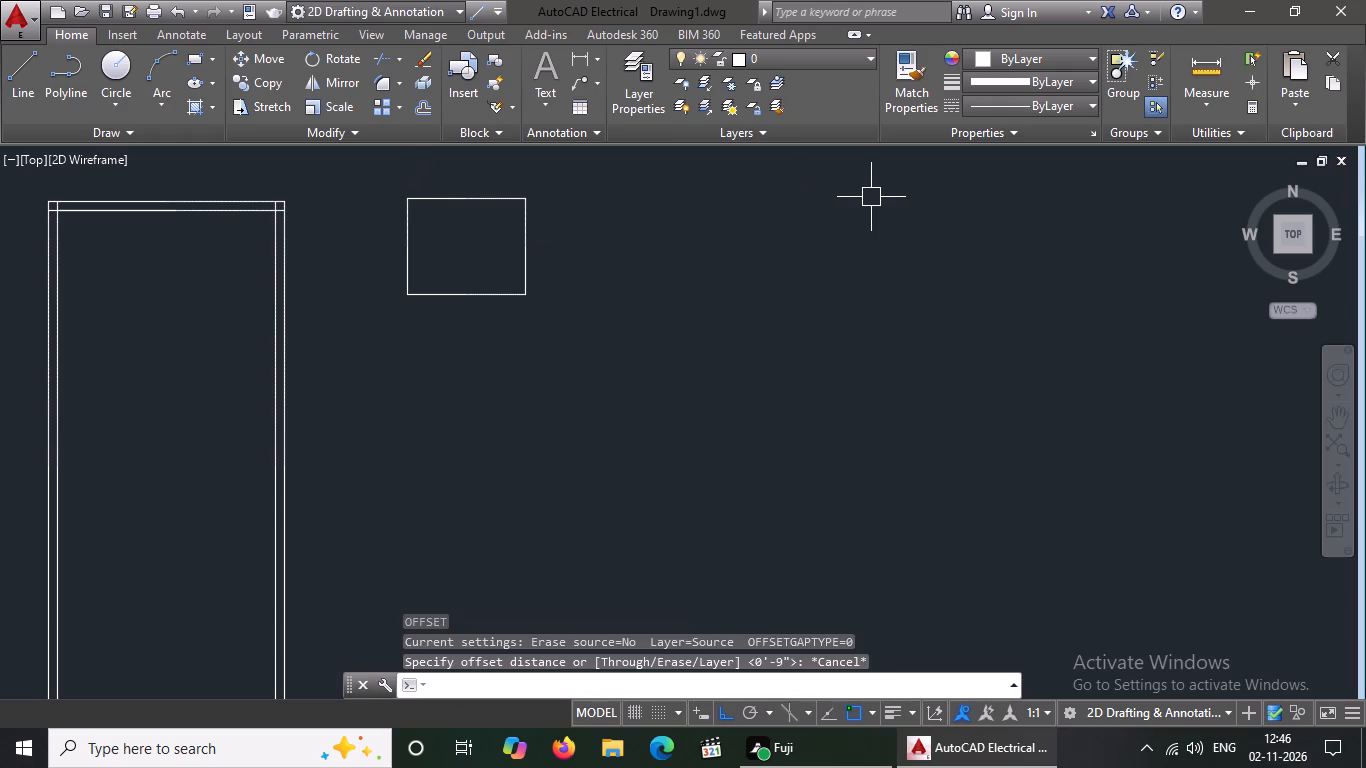
Offset all four sides of the 10' by 8'2" room outline 9" outward to form its walls.
key(o)
key(Return)
text(9")
key(Return)
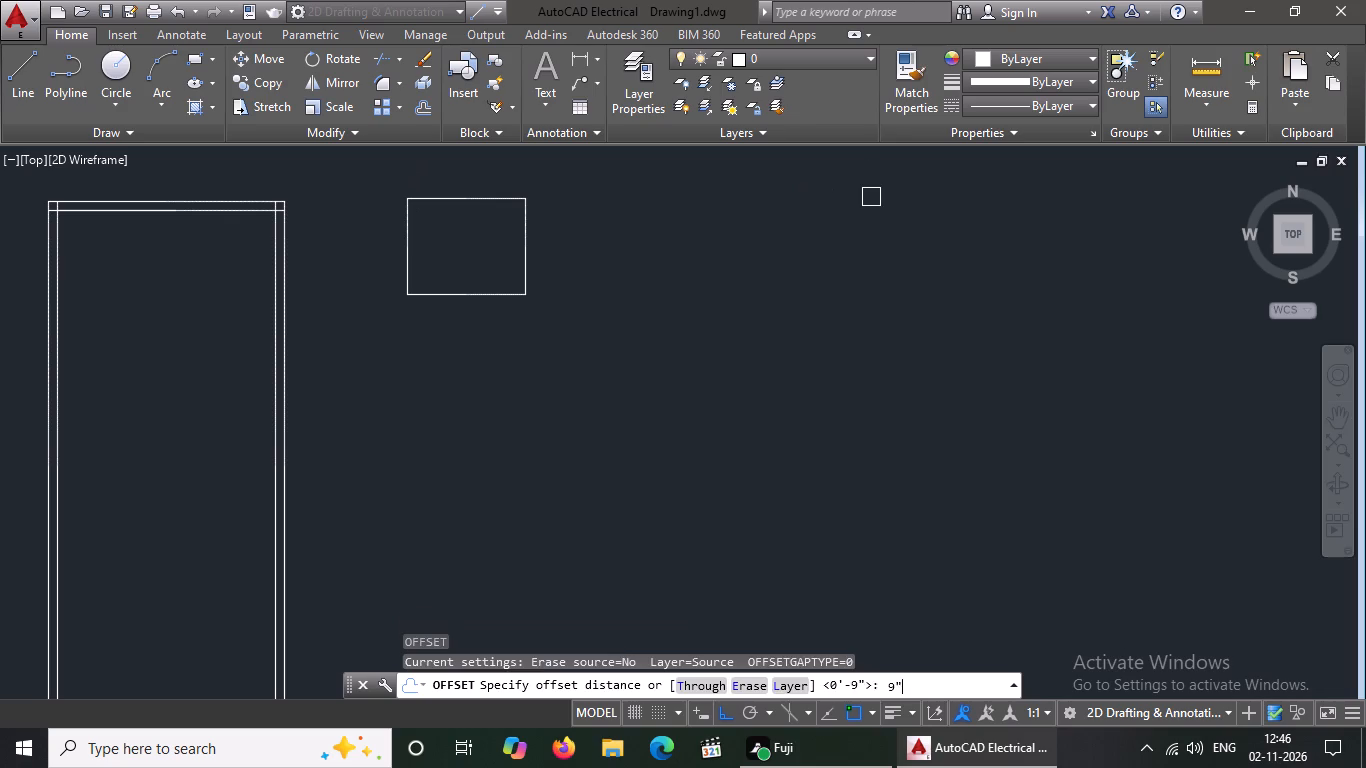
drag(458, 196, 464, 187)
click(482, 144)
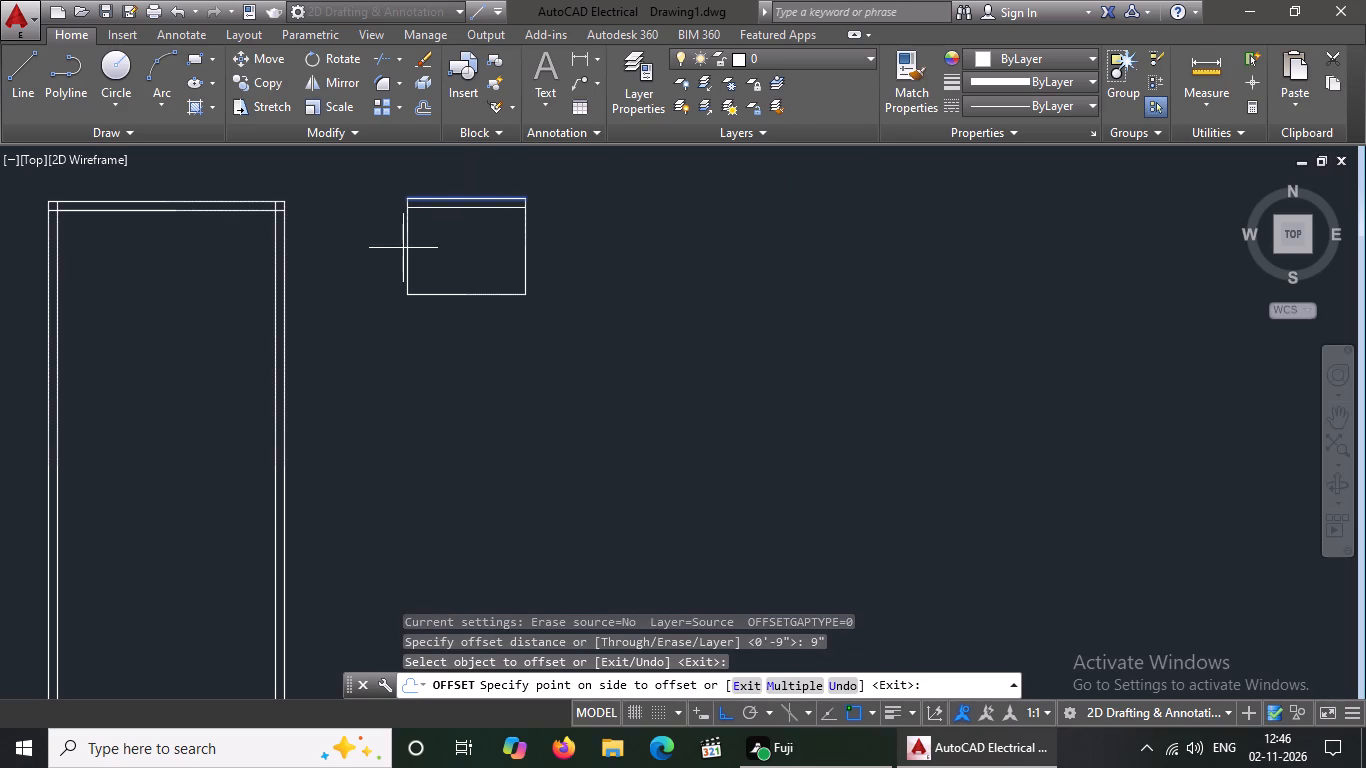
click(444, 161)
drag(402, 232, 385, 247)
drag(283, 312, 319, 309)
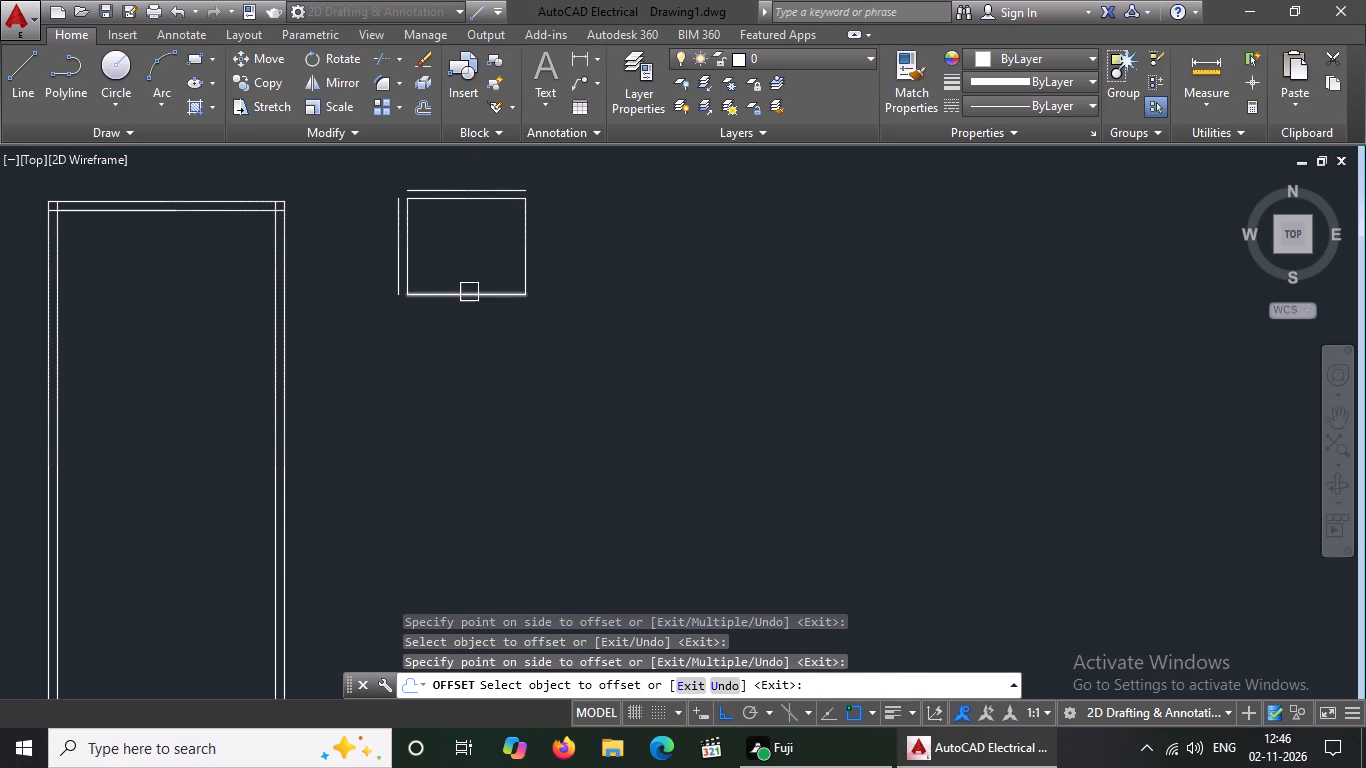
click(452, 294)
click(465, 364)
drag(515, 268, 556, 270)
click(647, 273)
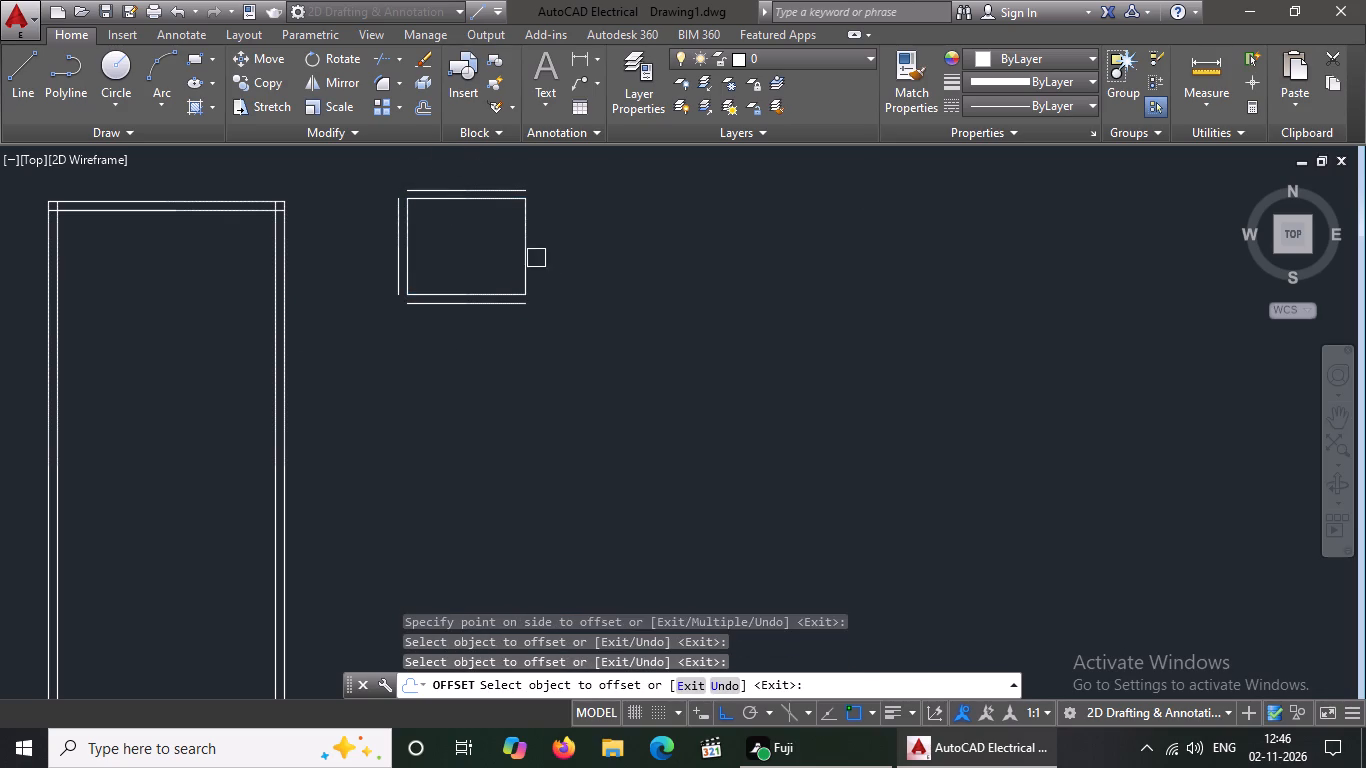
drag(520, 257, 565, 251)
click(631, 241)
key(Escape)
Start the adjoining room with a 10' horizontal line from the right offset line's top end and a 9' vertical line down.
key(l)
key(Return)
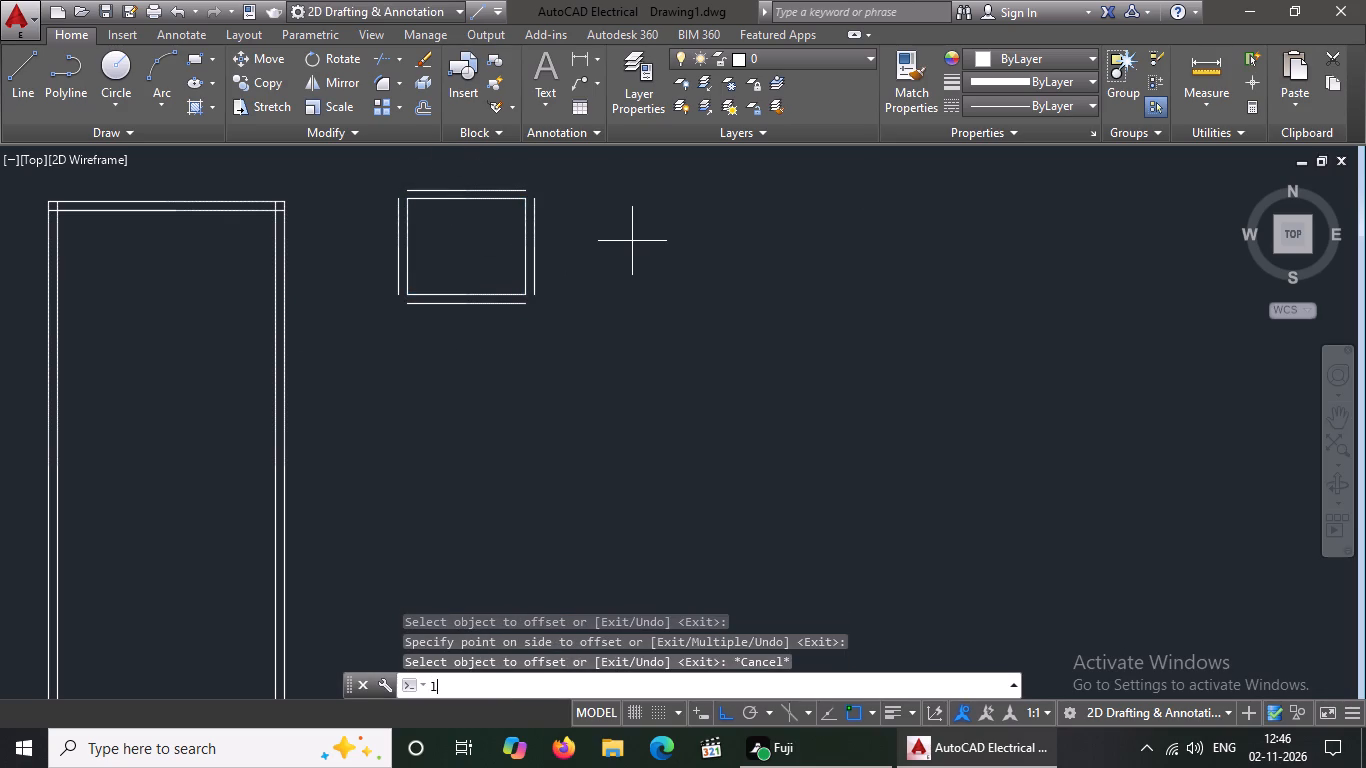
drag(535, 199, 572, 192)
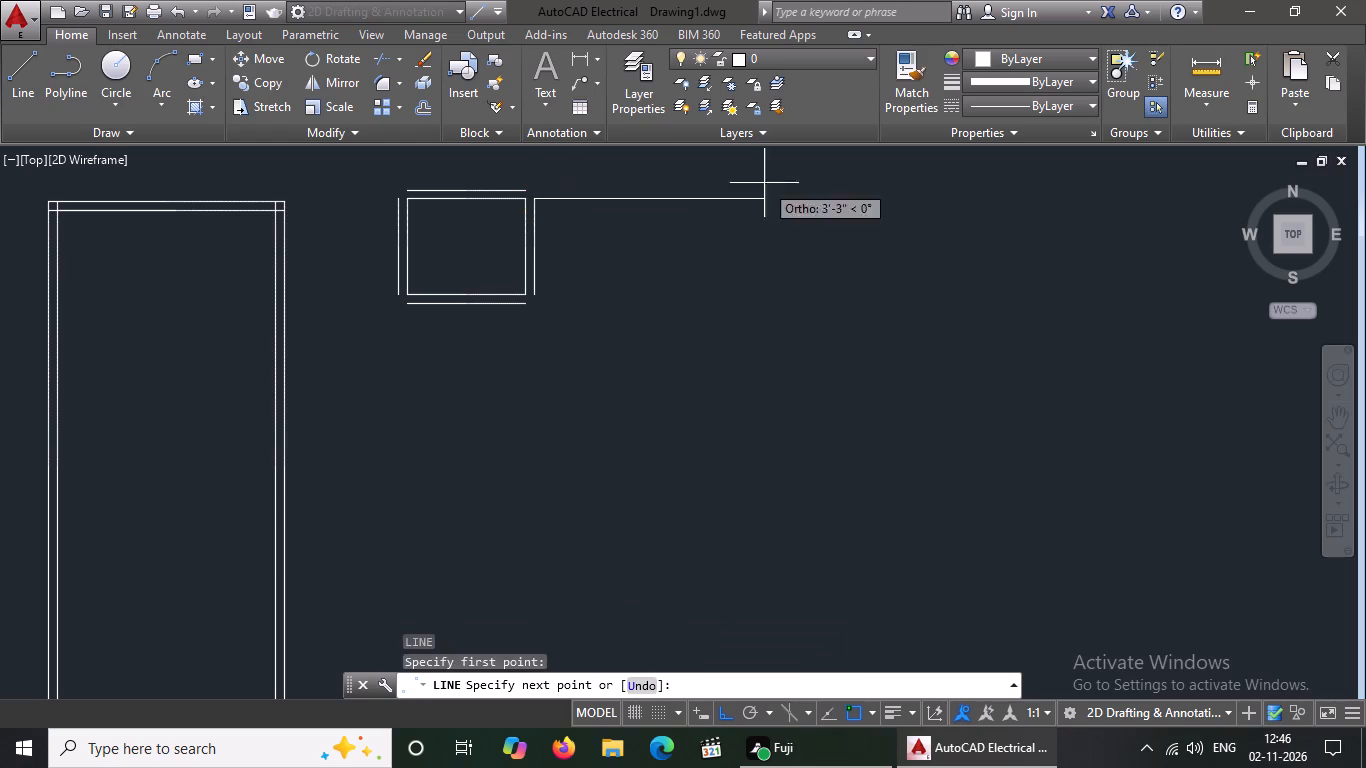
text(10')
key(Return)
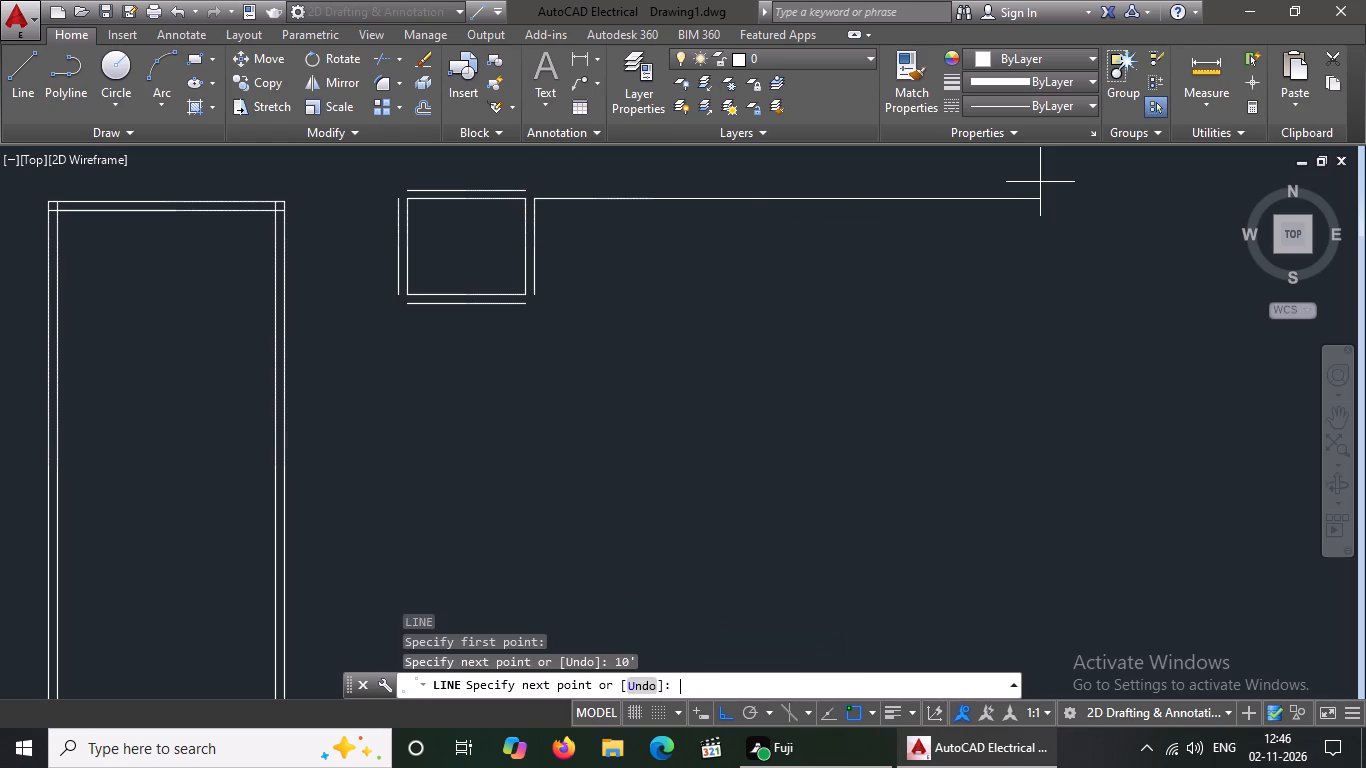
text(9')
key(Return)
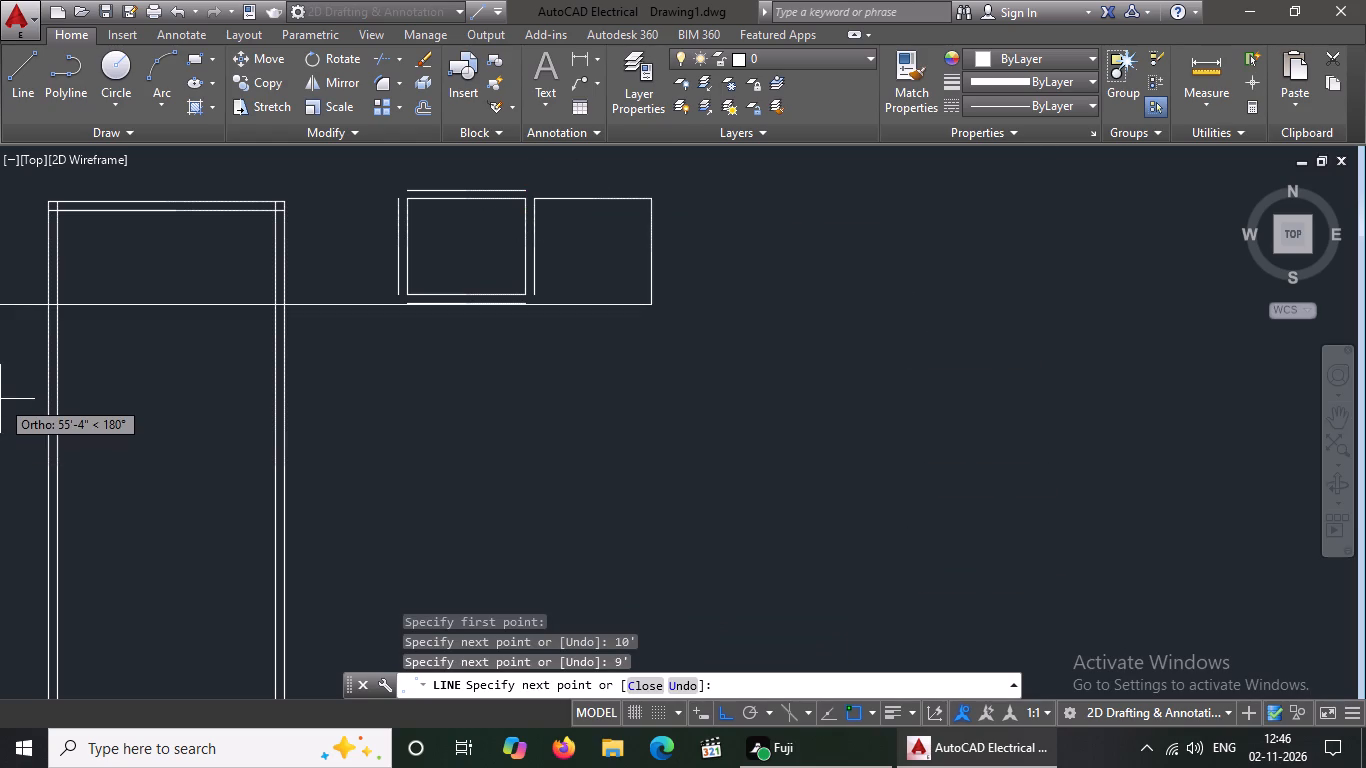
key(Escape)
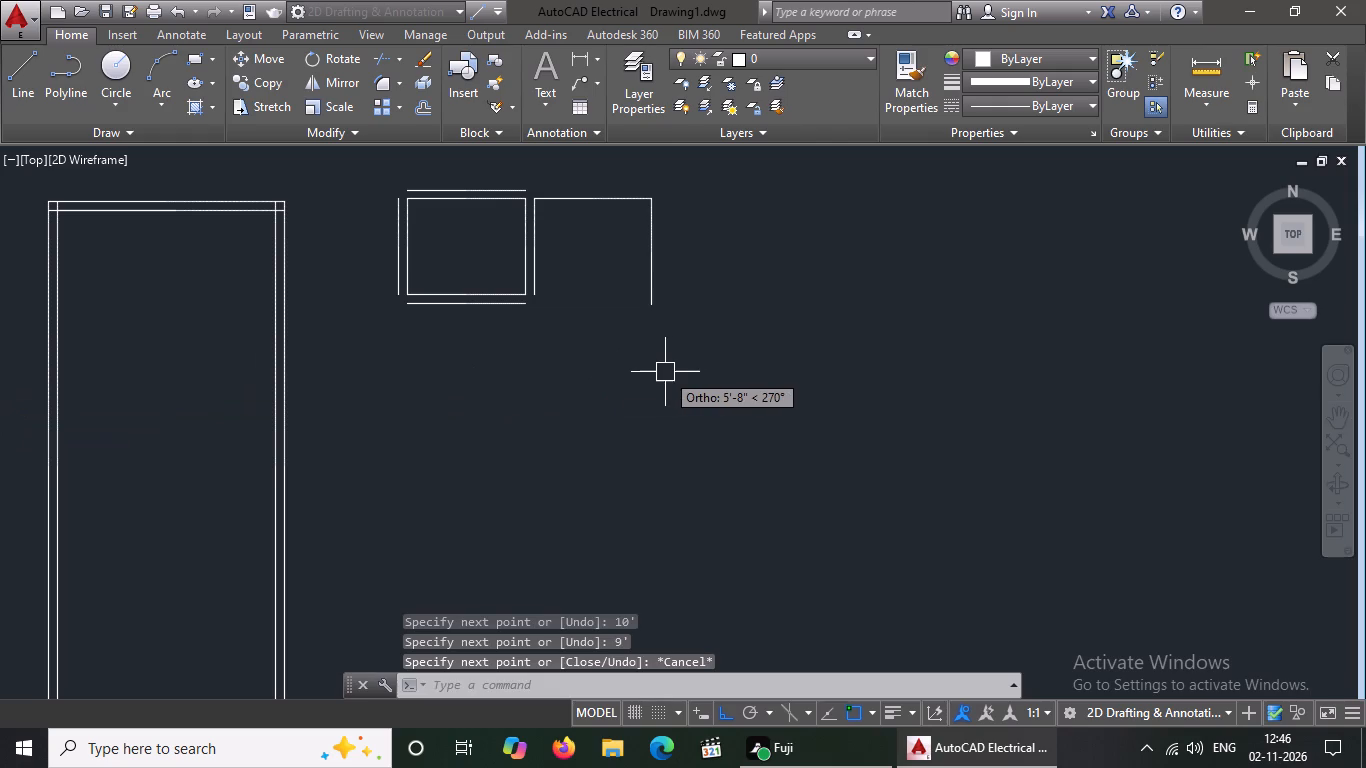
Fillet the first room's bottom line with the second room's right line at zero radius to form the bottom-right corner.
key(f)
key(Return)
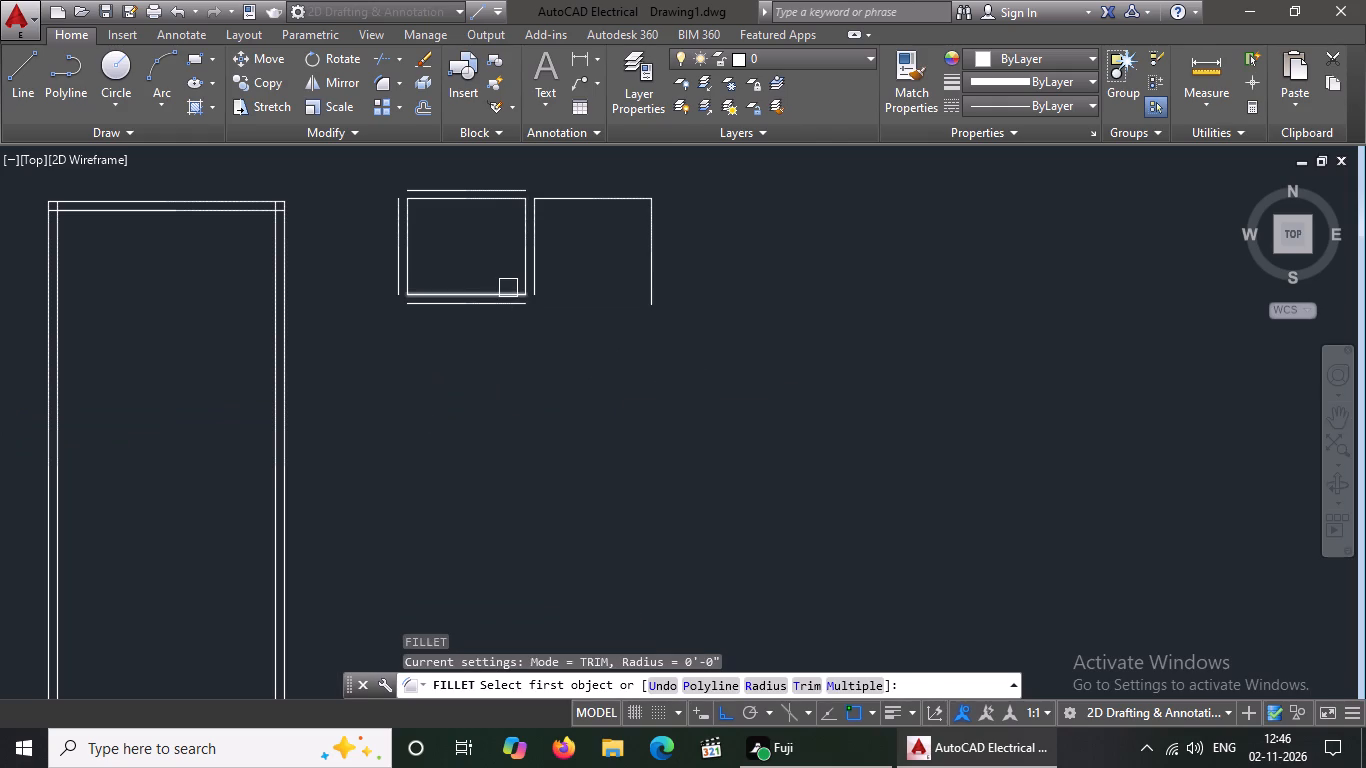
click(505, 289)
click(650, 249)
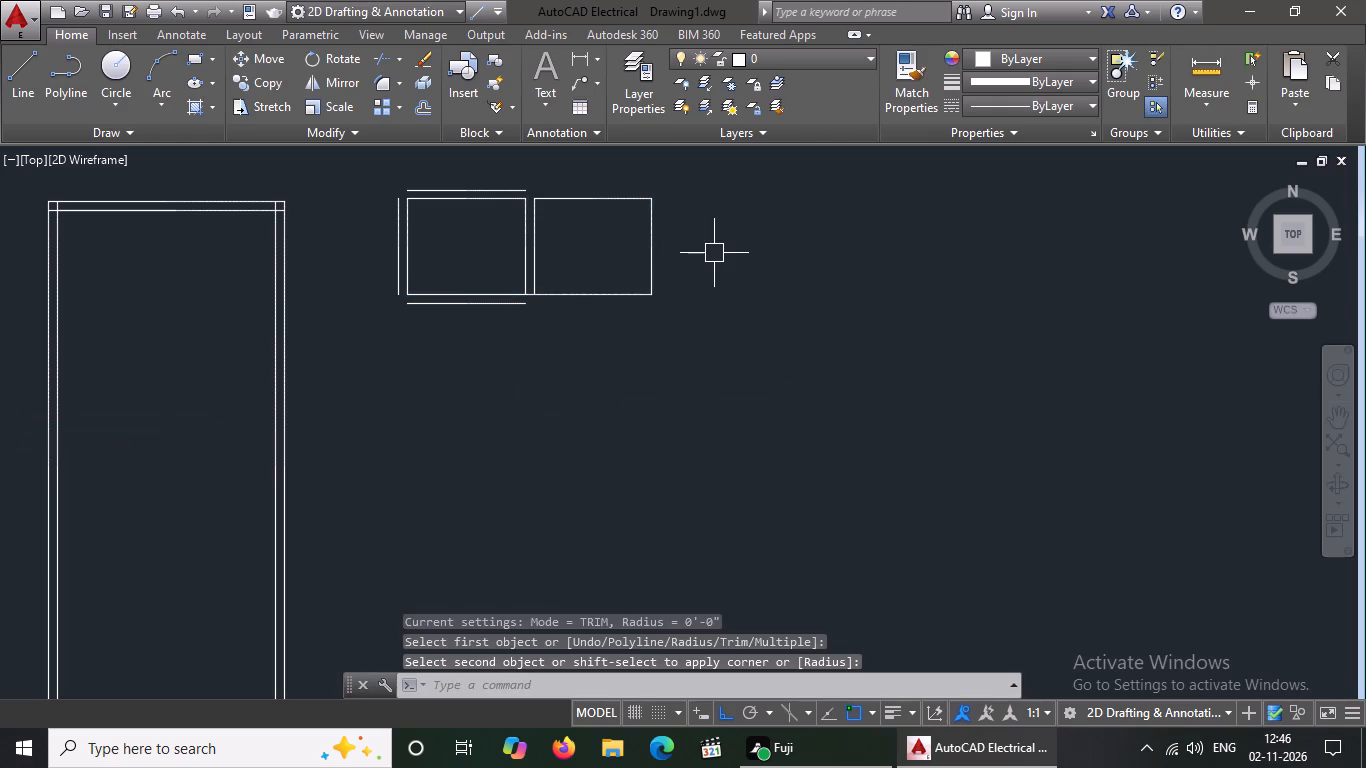
key(Escape)
Offset the second room's top and right sides 9" outward.
key(o)
key(Return)
text(9")
key(Return)
drag(576, 200, 584, 177)
drag(590, 152, 595, 174)
click(651, 250)
drag(750, 249, 735, 262)
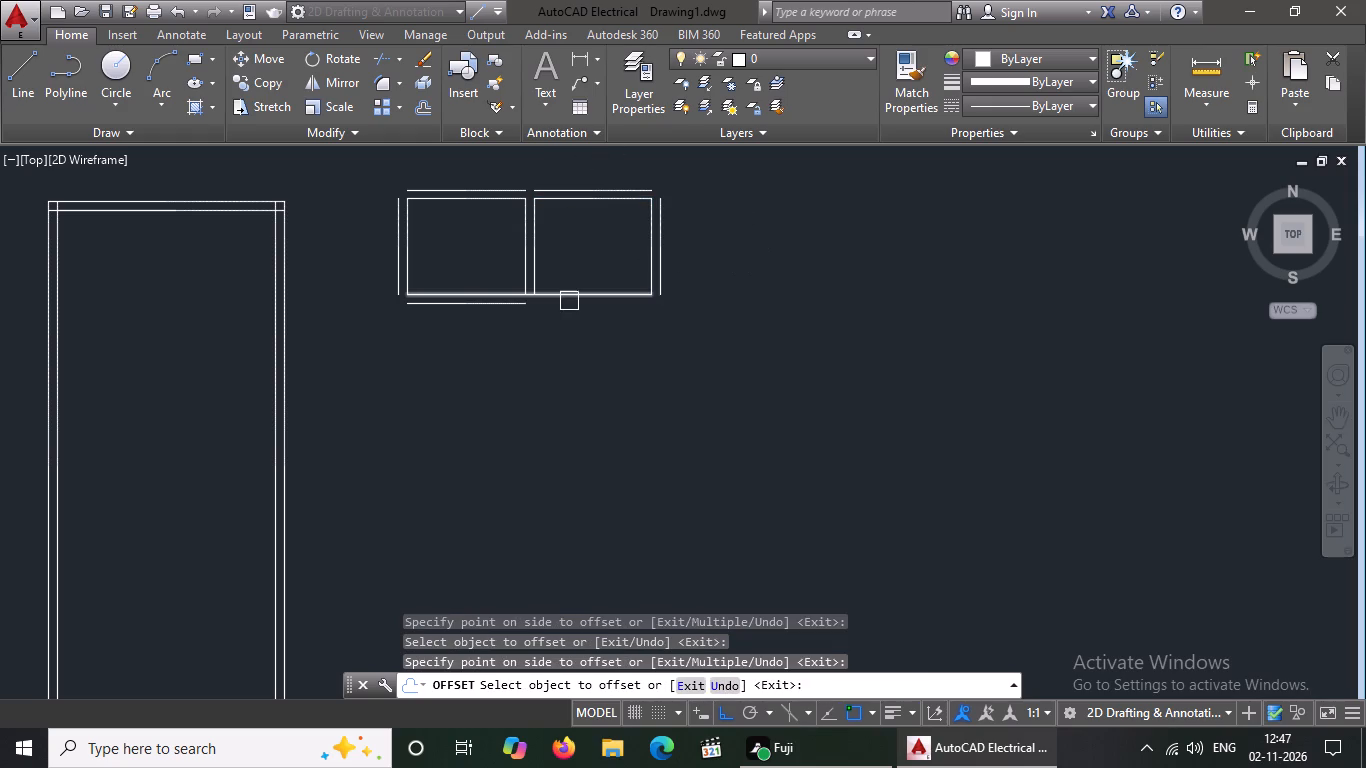
key(Escape)
Delete the short offset line below the first room.
click(499, 309)
key(Delete)
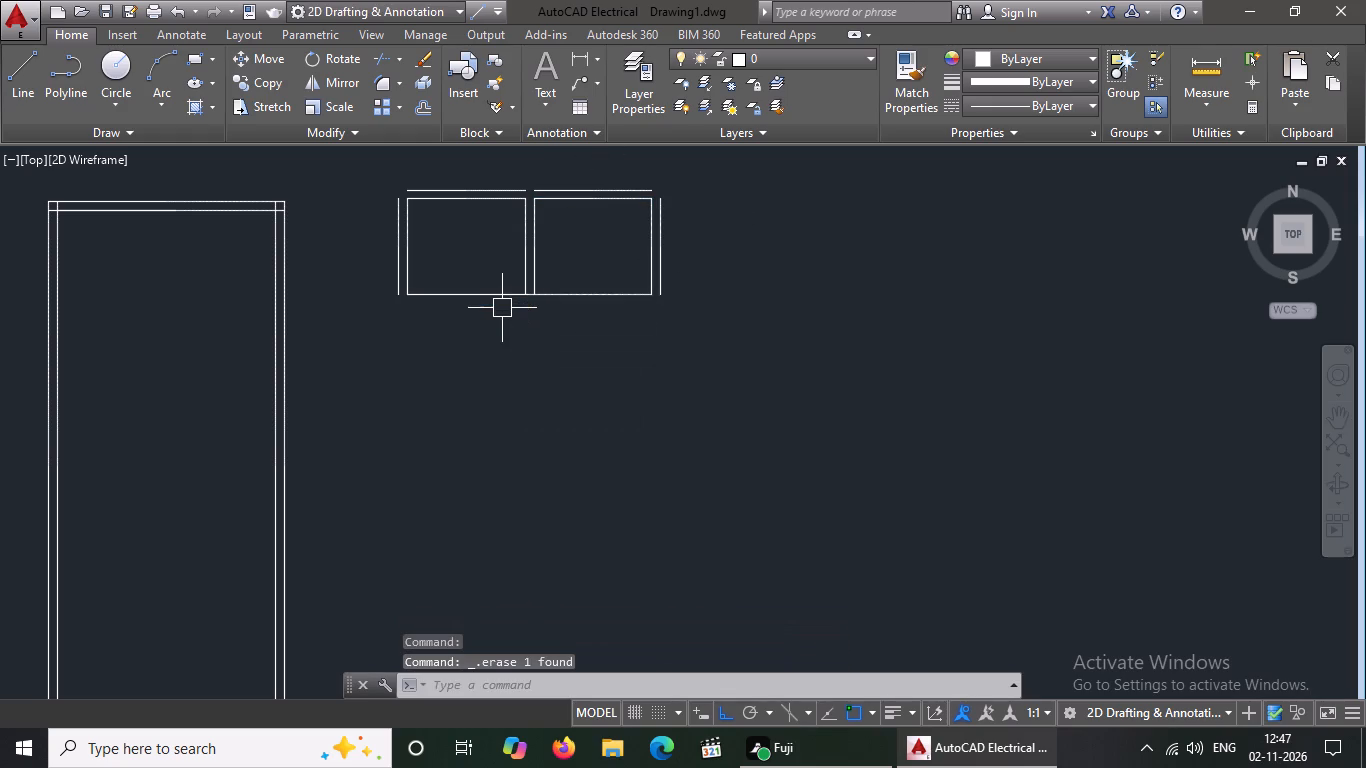
Offset the bottom line shared by both rooms 9" downward.
key(0)
key(Escape)
key(o)
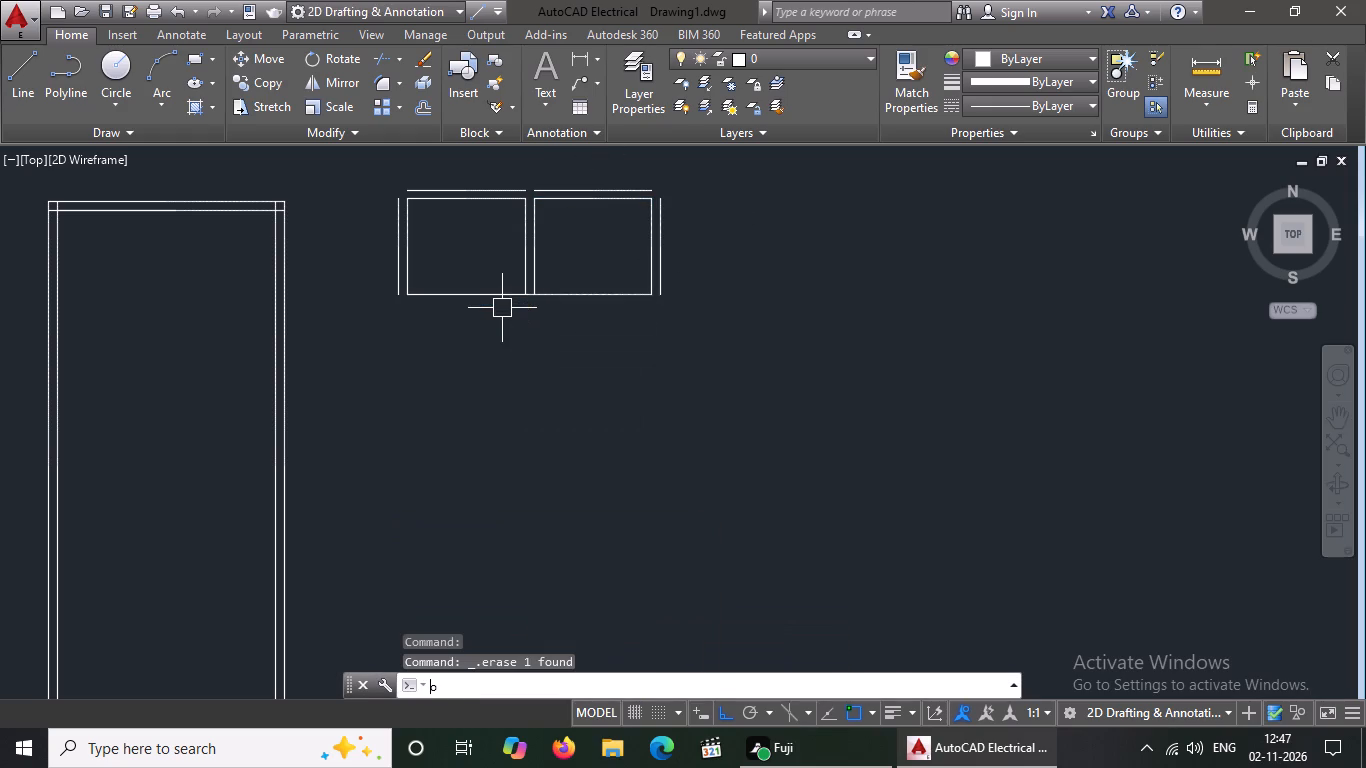
key(Return)
text(9")
key(Return)
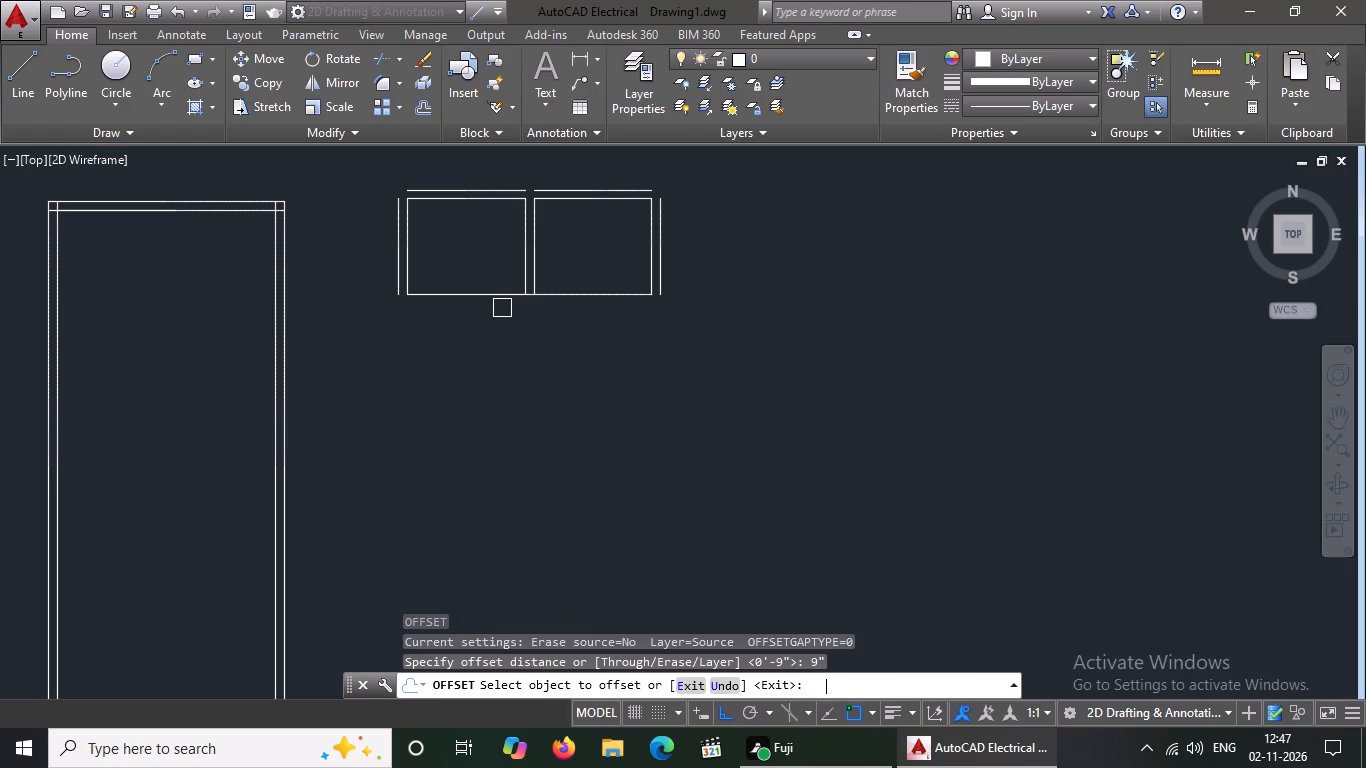
click(458, 294)
click(480, 384)
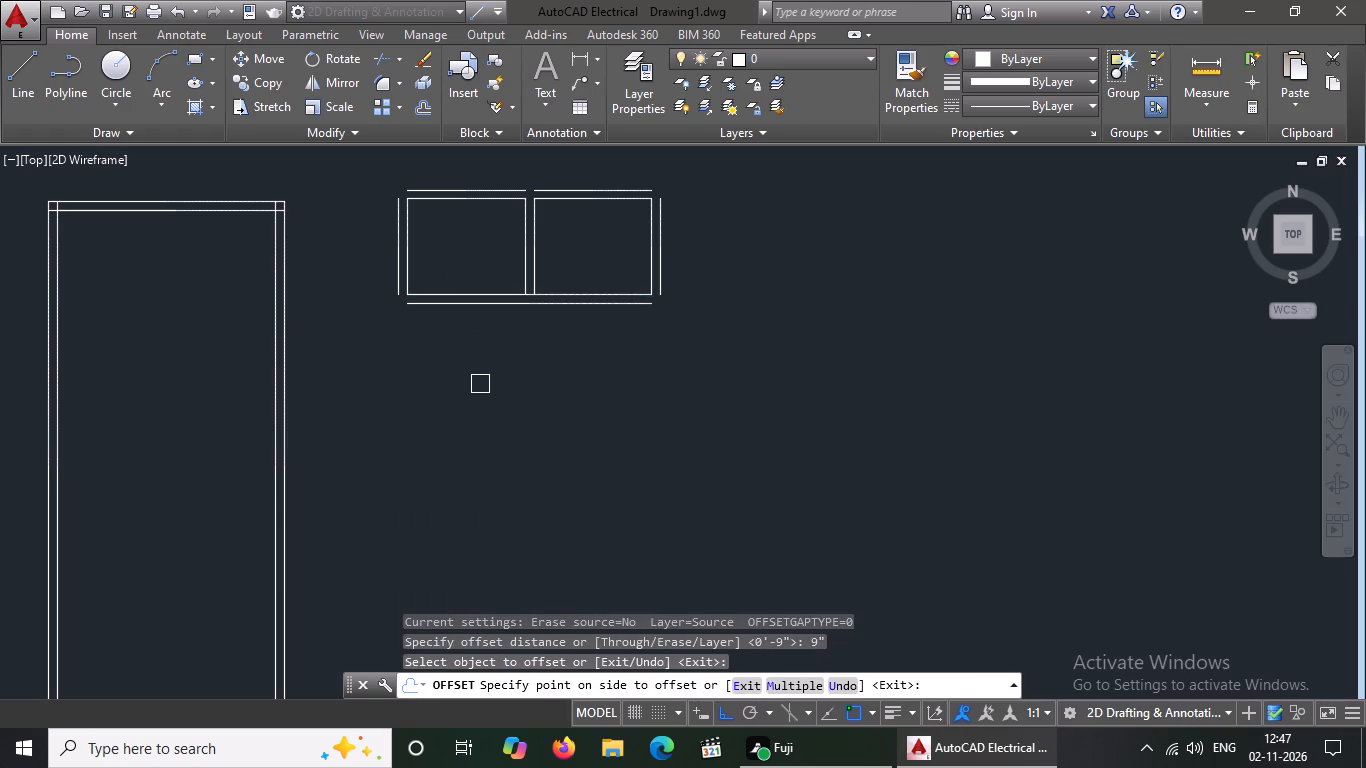
key(Escape)
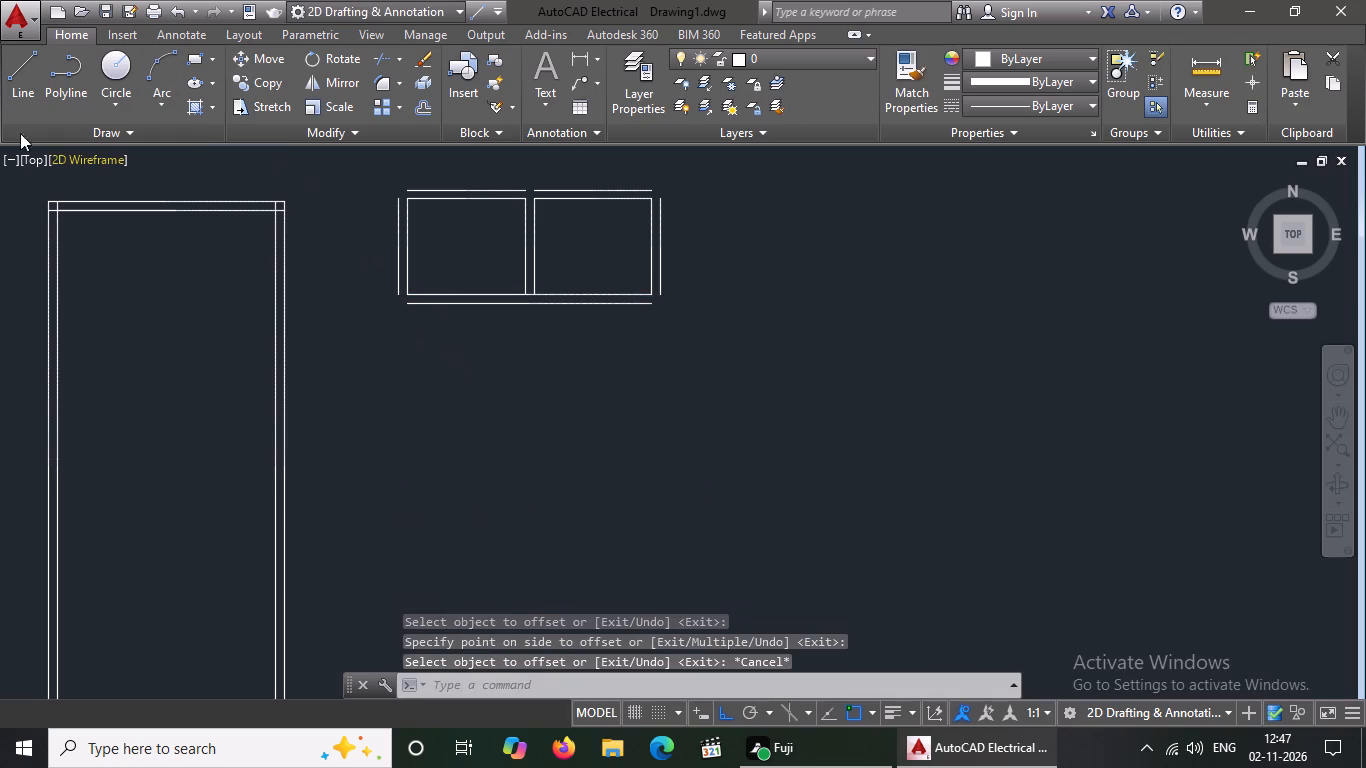
Draw a 4' wide by 5' deep small room below the second room, starting from the right end of the shared offset bottom line.
click(8, 83)
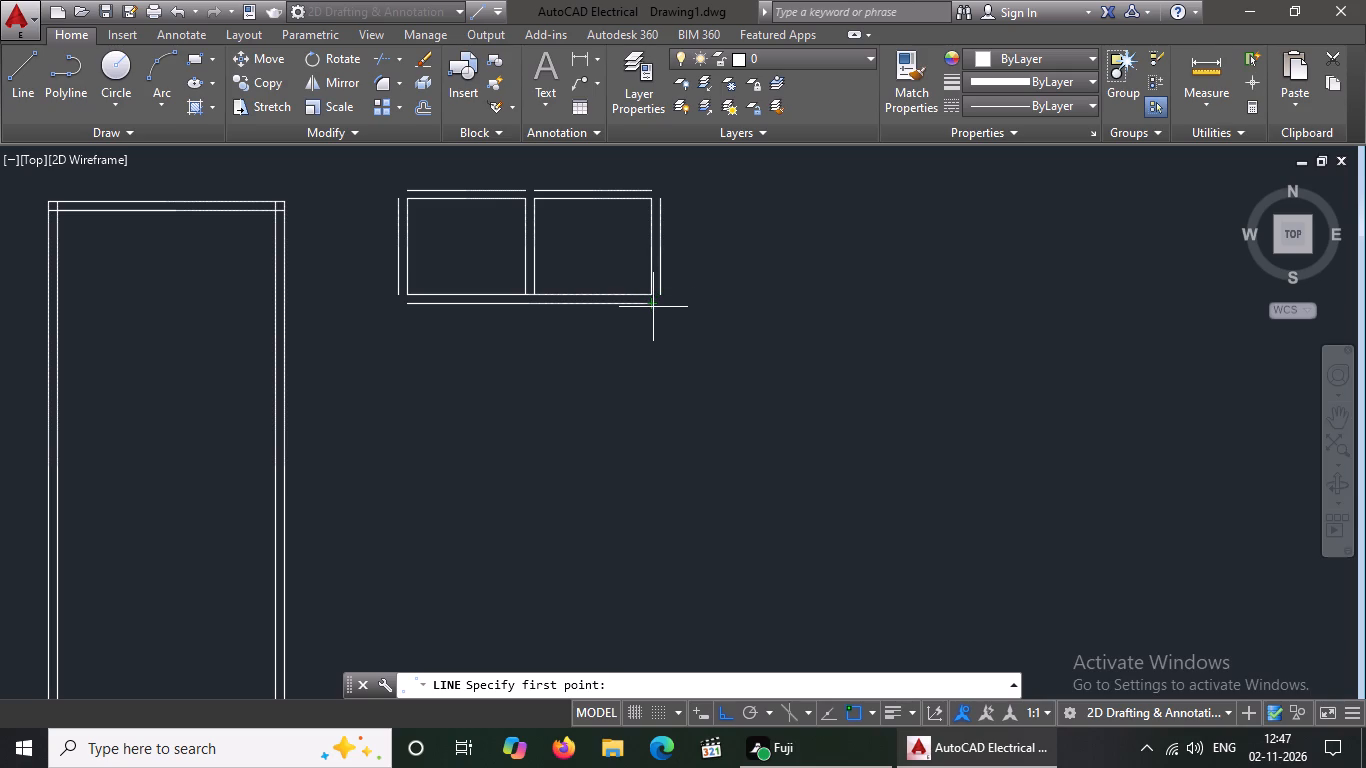
drag(651, 304, 652, 313)
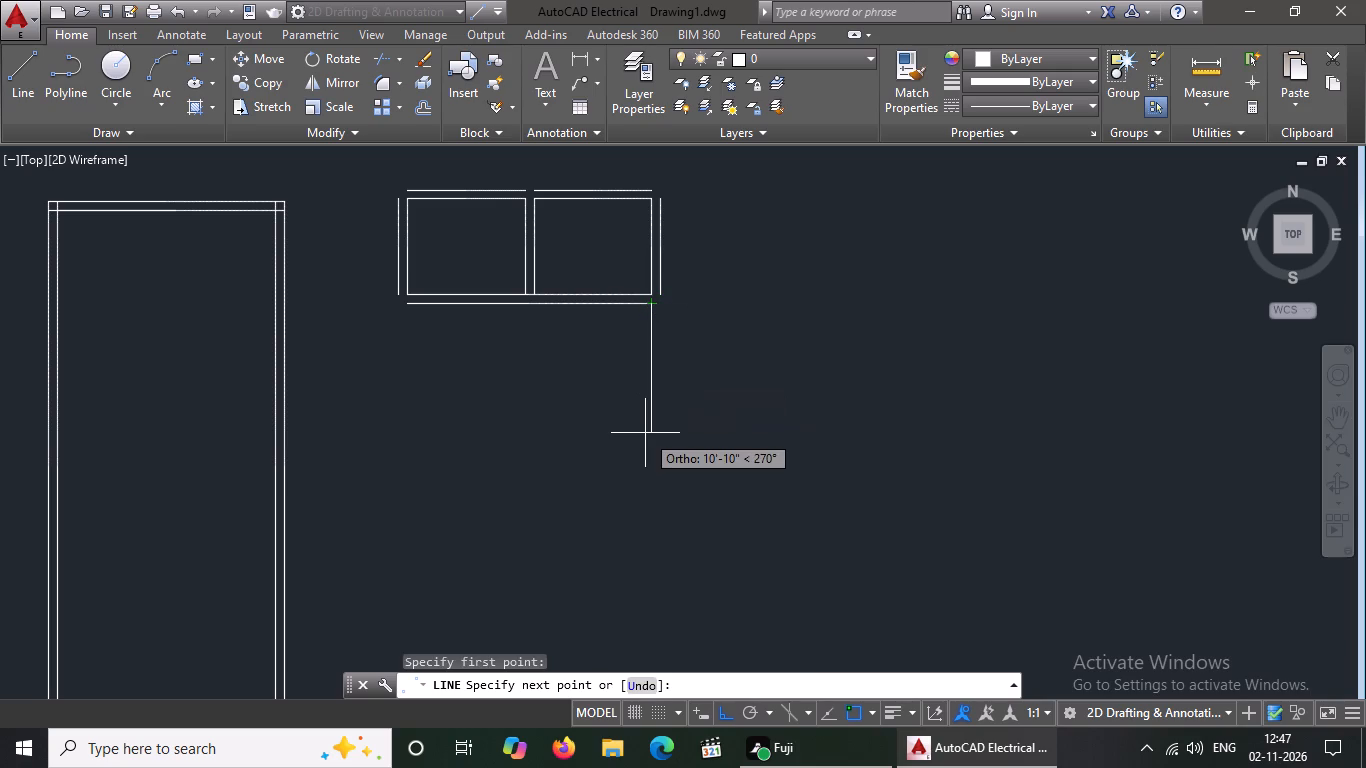
text(5')
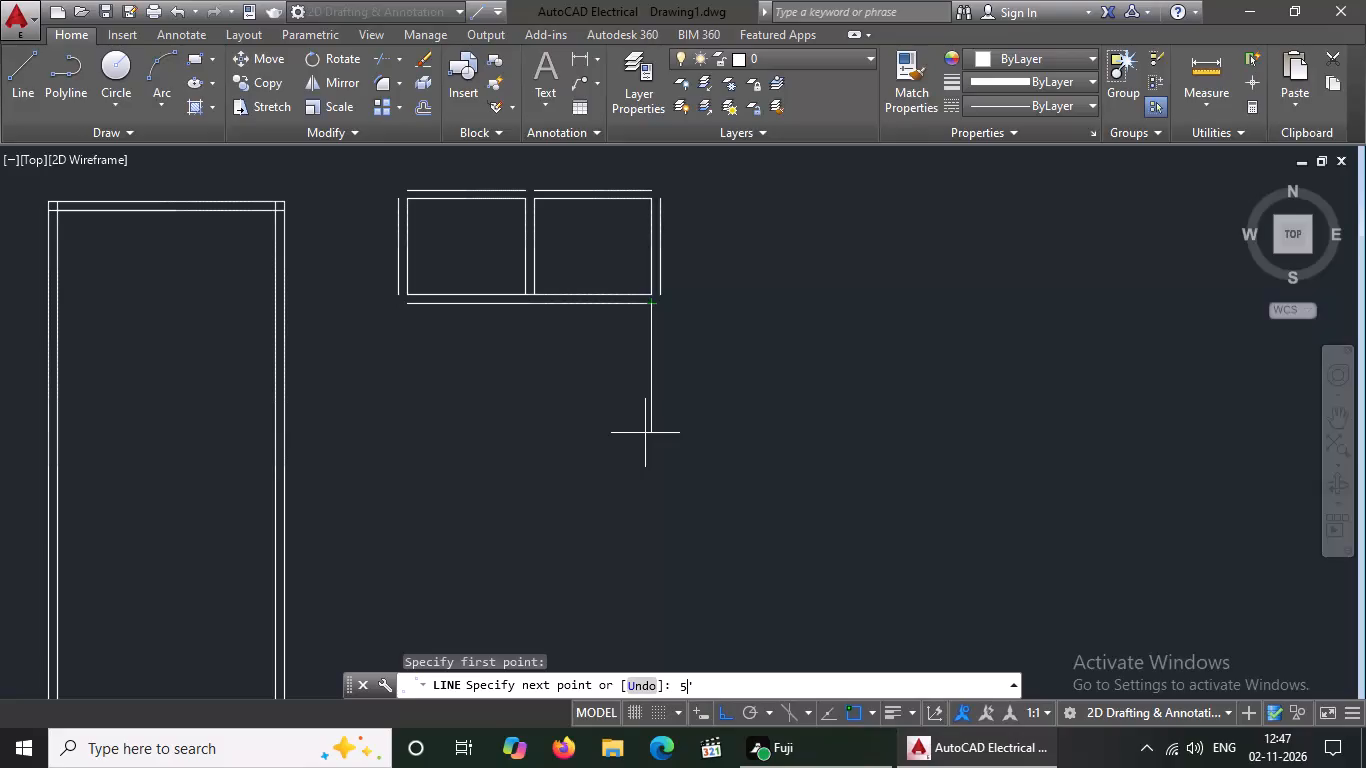
key(Return)
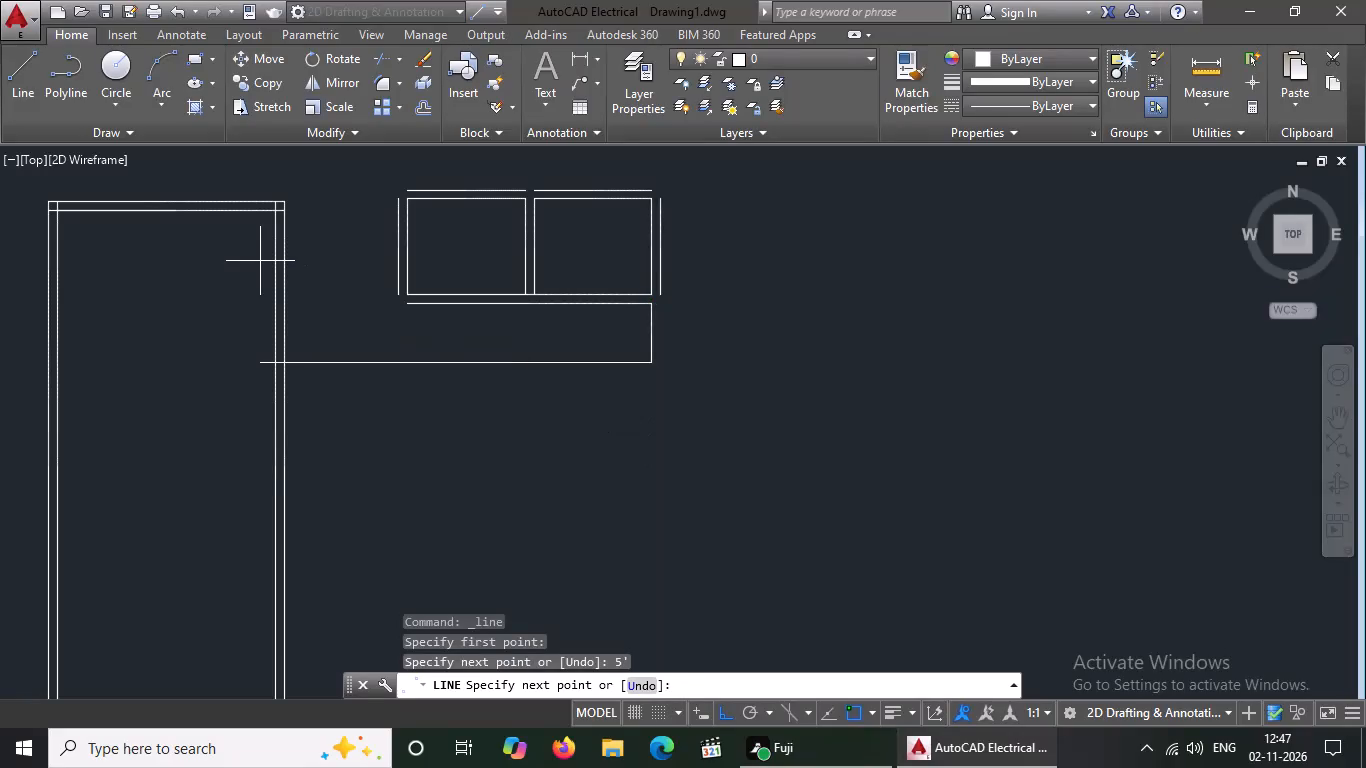
text(4')
key(Return)
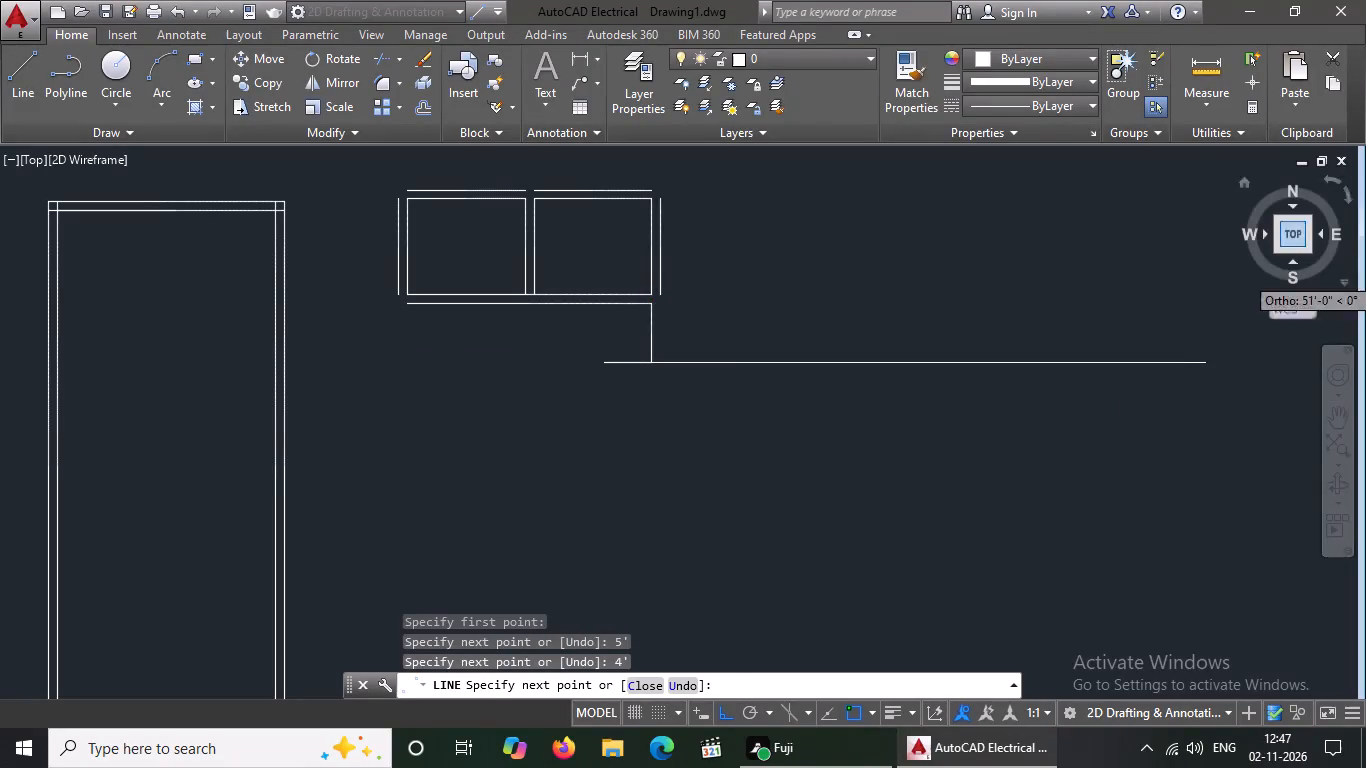
text(5')
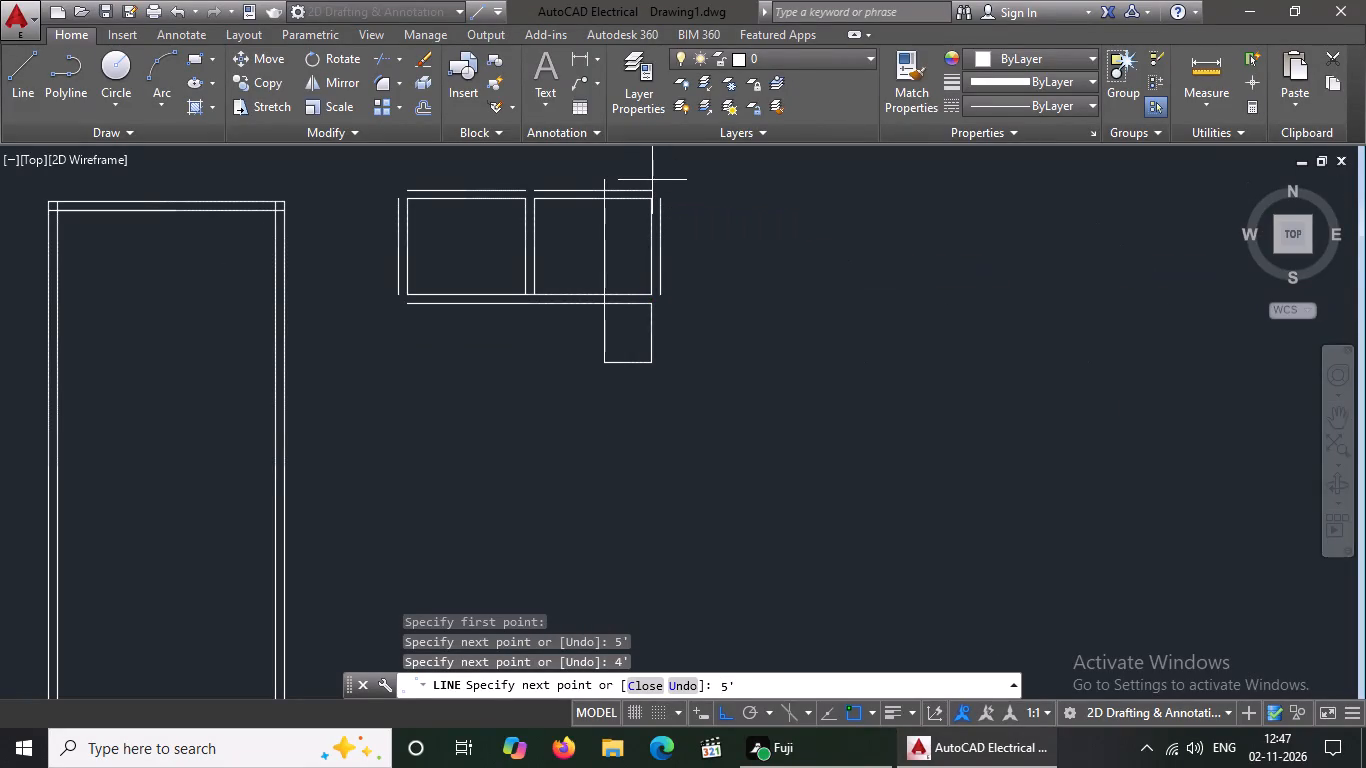
key(Return)
key(Return)
scroll(652, 180, up, 1)
key(Escape)
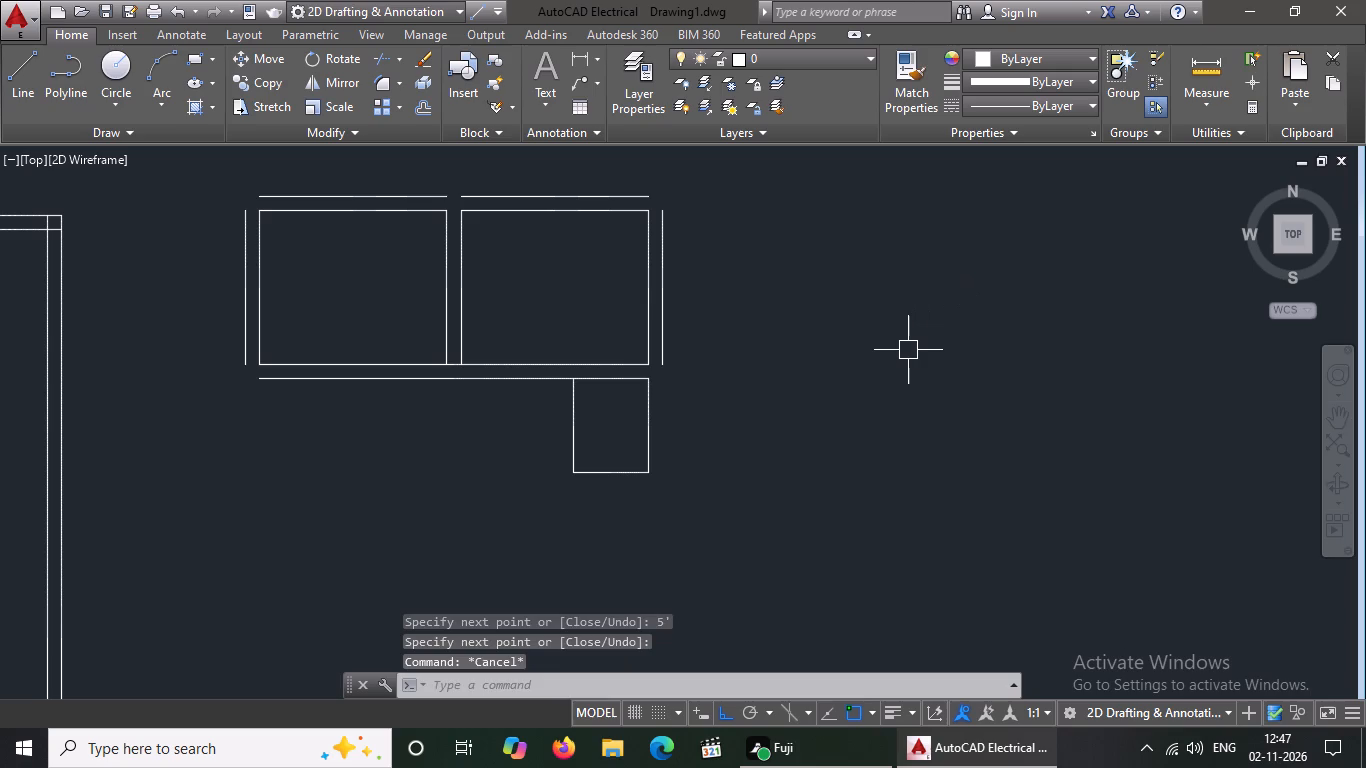
Offset the small room's right, left and bottom sides 9" outward.
key(o)
key(Return)
text(9")
key(Return)
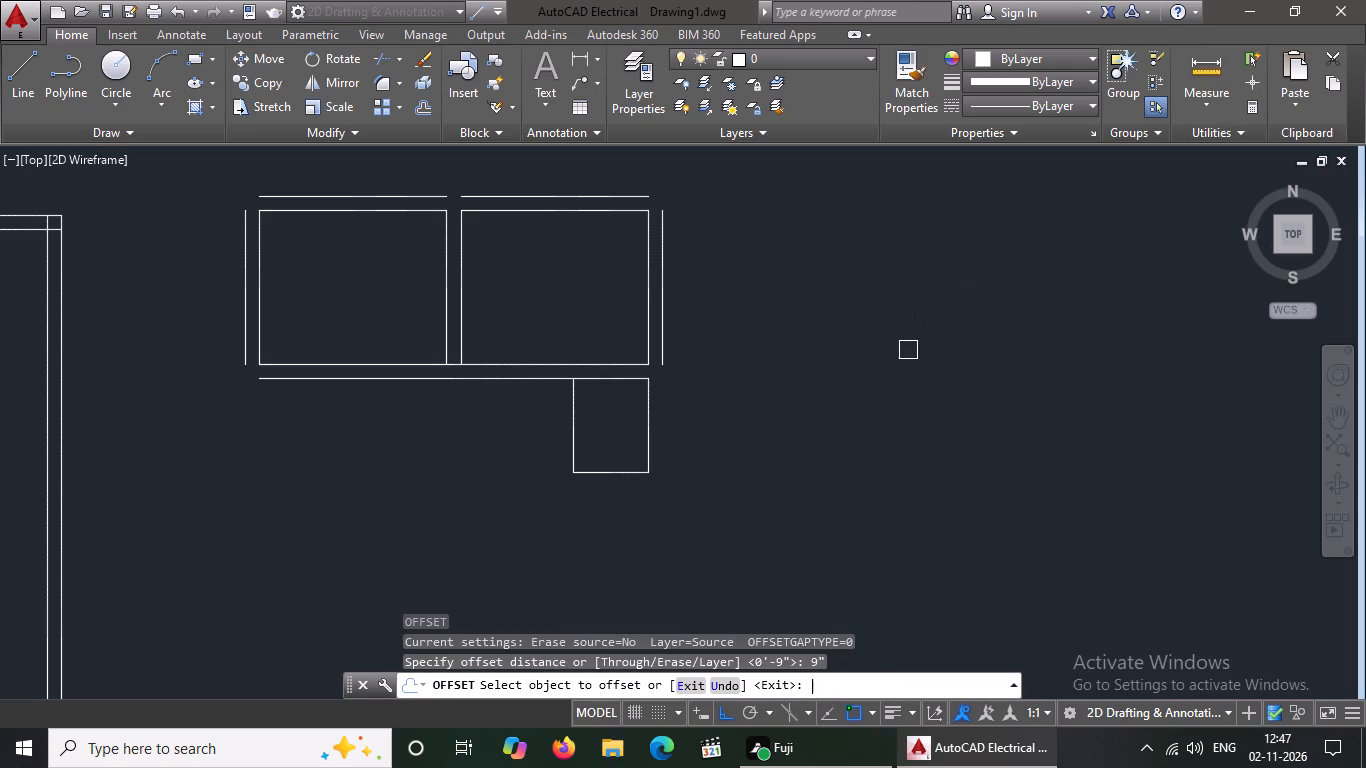
click(643, 447)
click(707, 424)
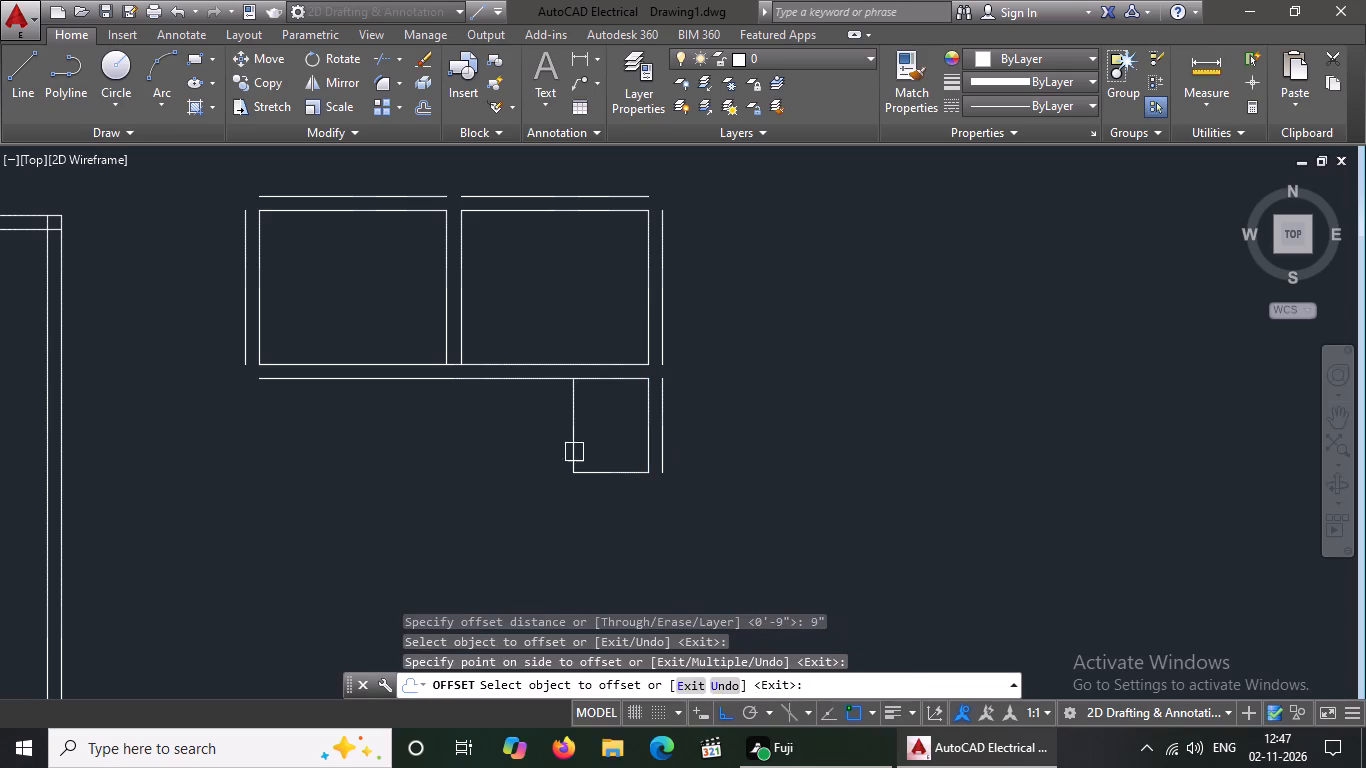
click(576, 426)
drag(450, 478, 466, 475)
click(593, 479)
drag(583, 562, 615, 544)
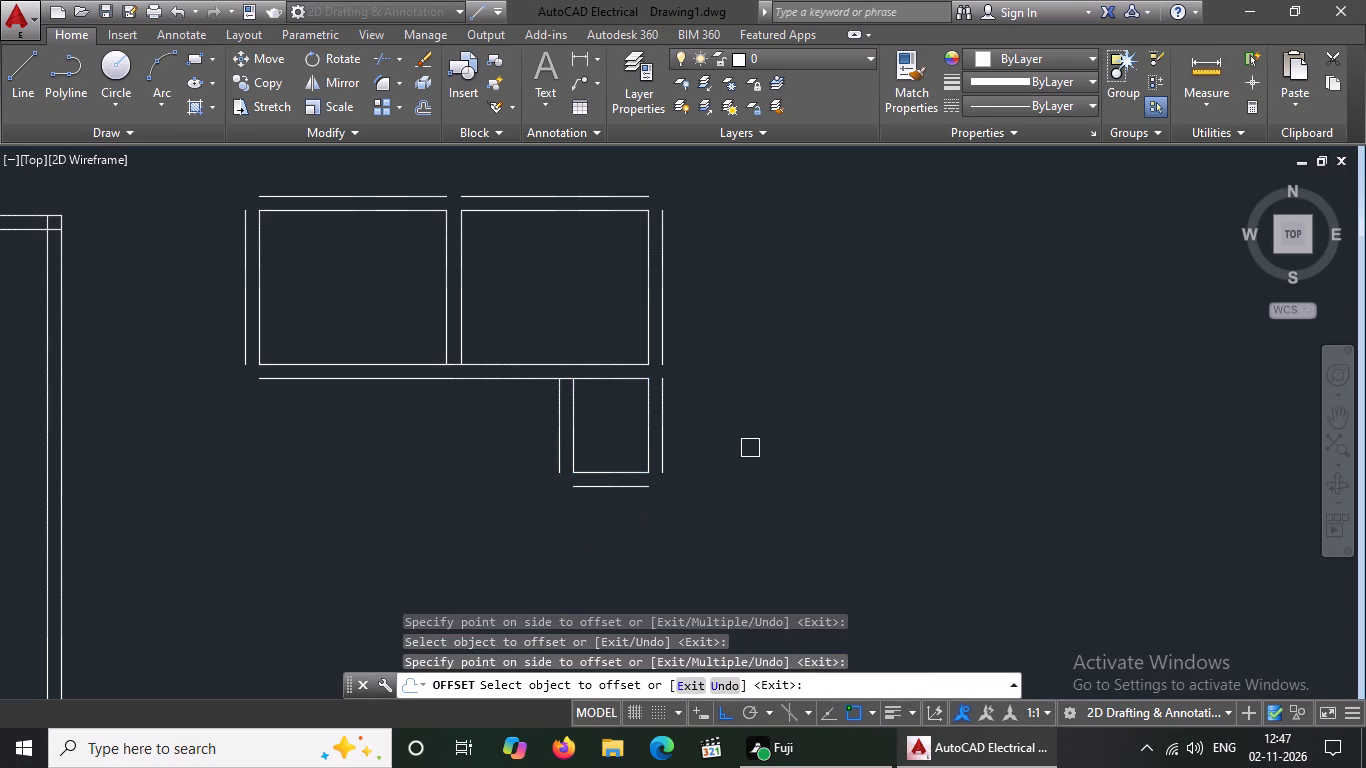
key(Escape)
From the right end of the small room's outer bottom line, draw lines 9' down, 10' left and 9' up for another room.
scroll(719, 341, down, 3)
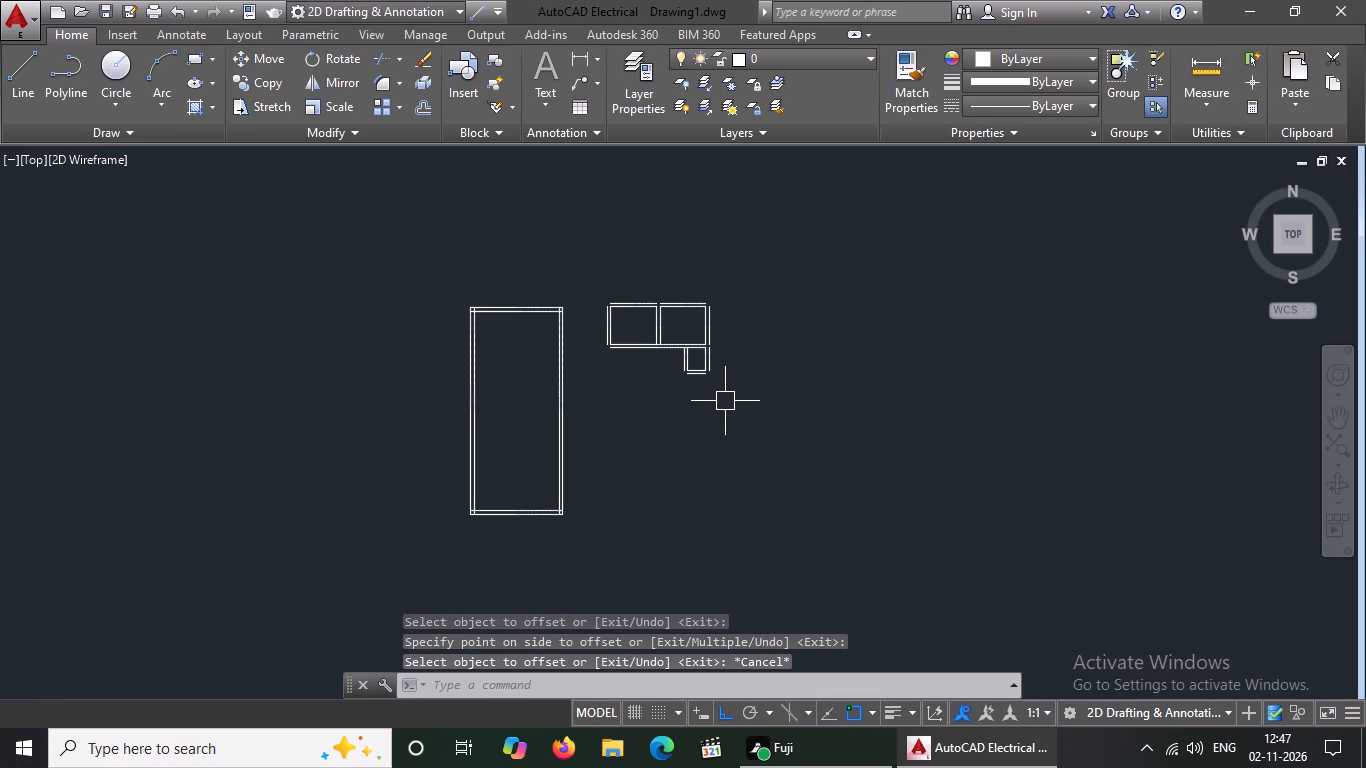
key(l)
key(Return)
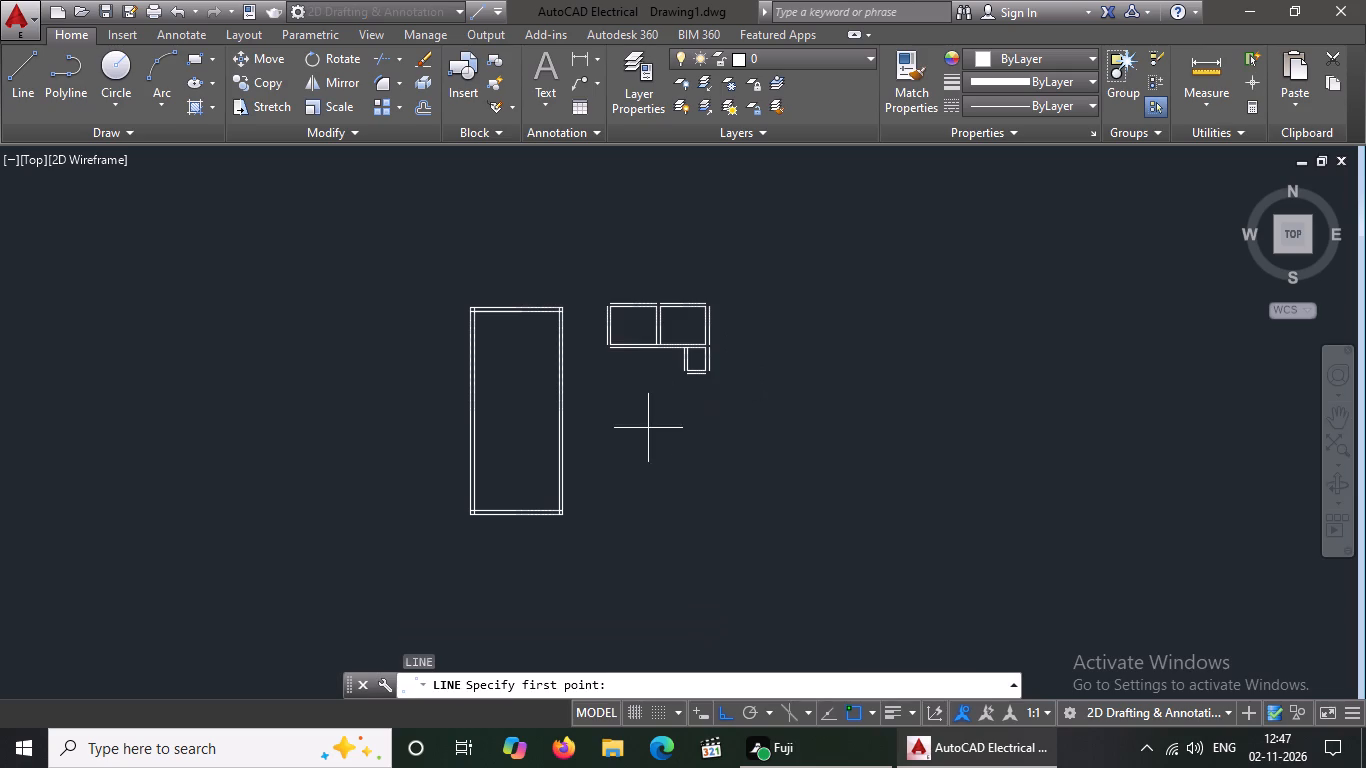
scroll(715, 383, up, 2)
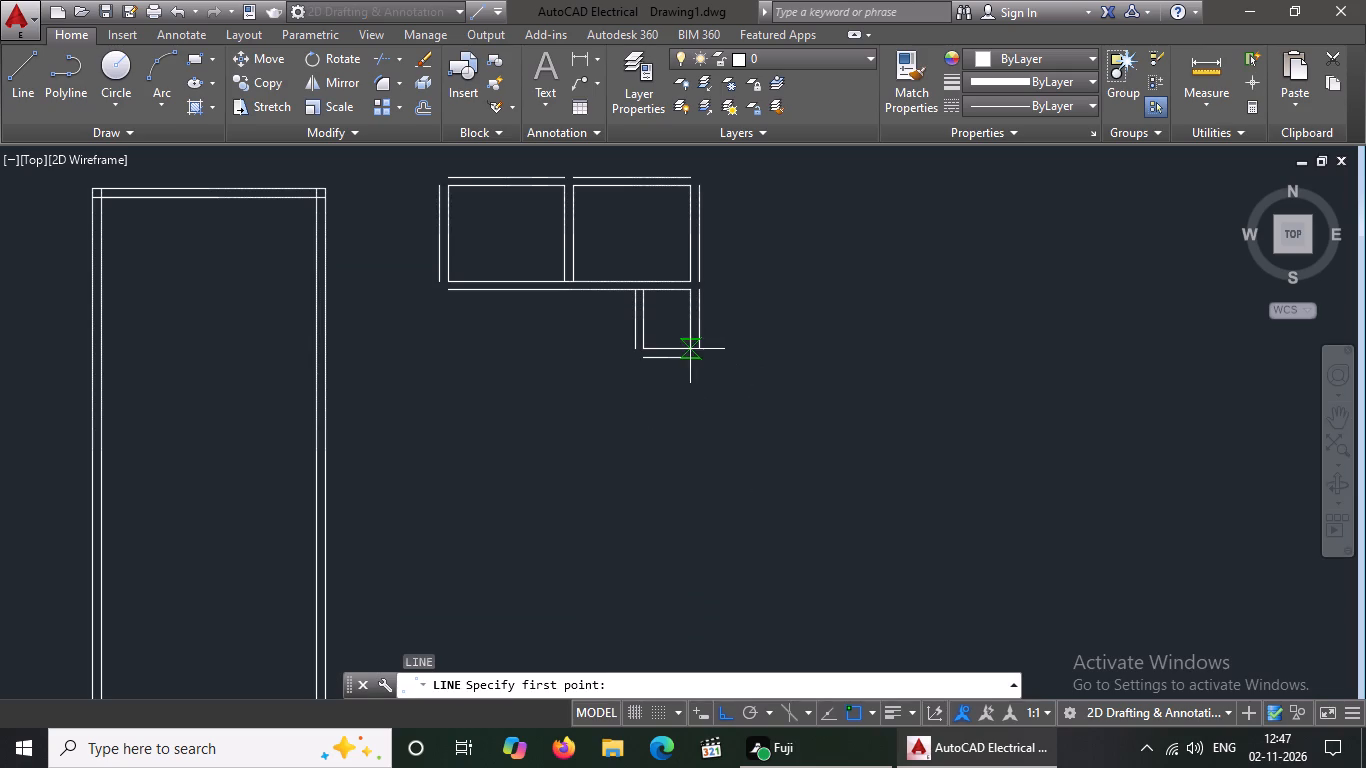
click(690, 358)
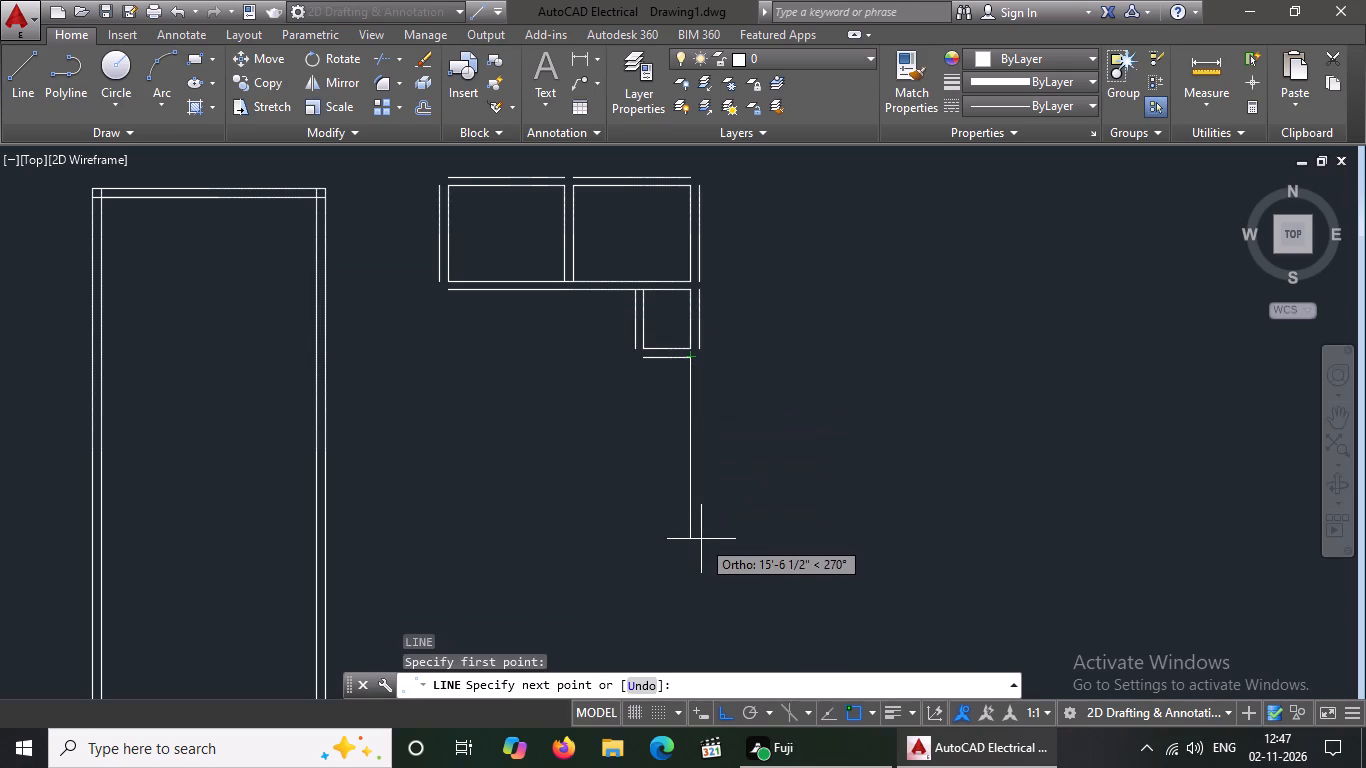
text(9')
key(Return)
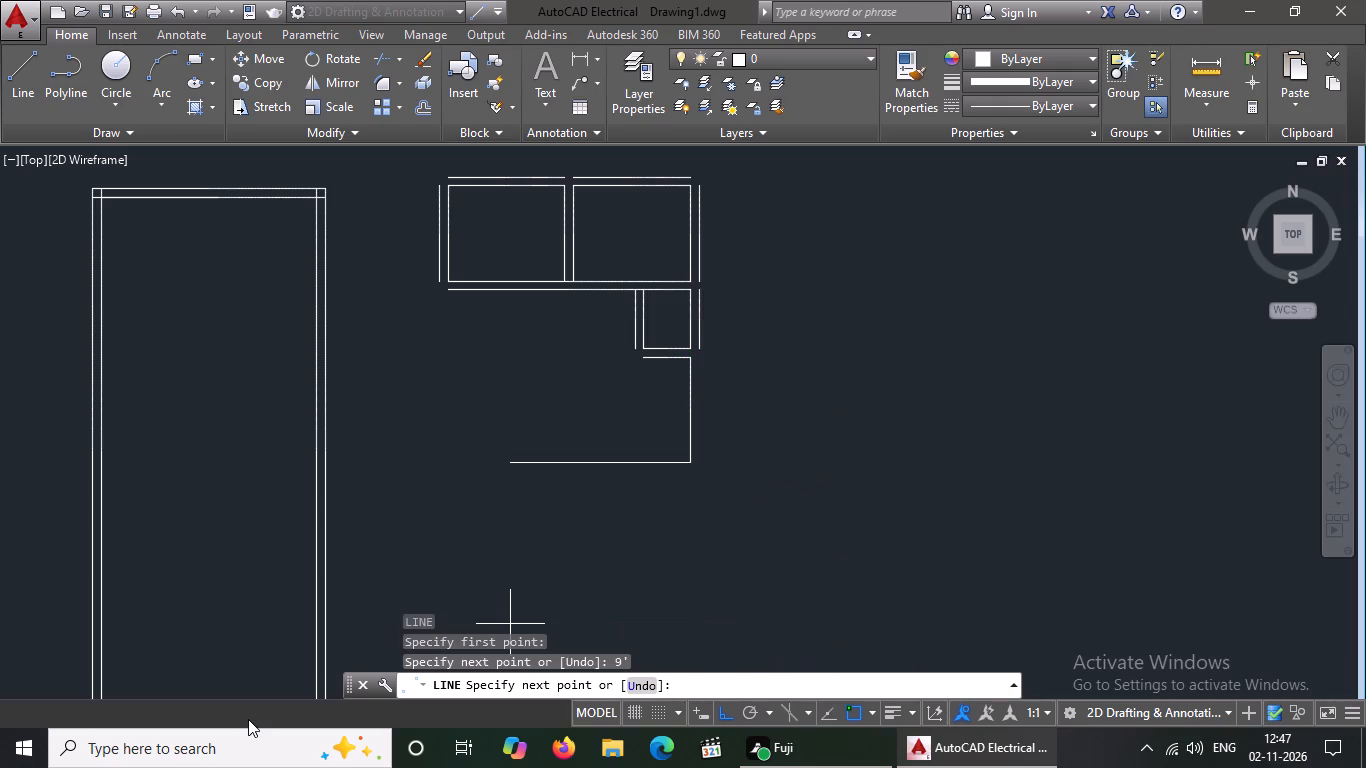
text(10)
key(apostrophe)
key(Return)
scroll(341, 767, up, 1)
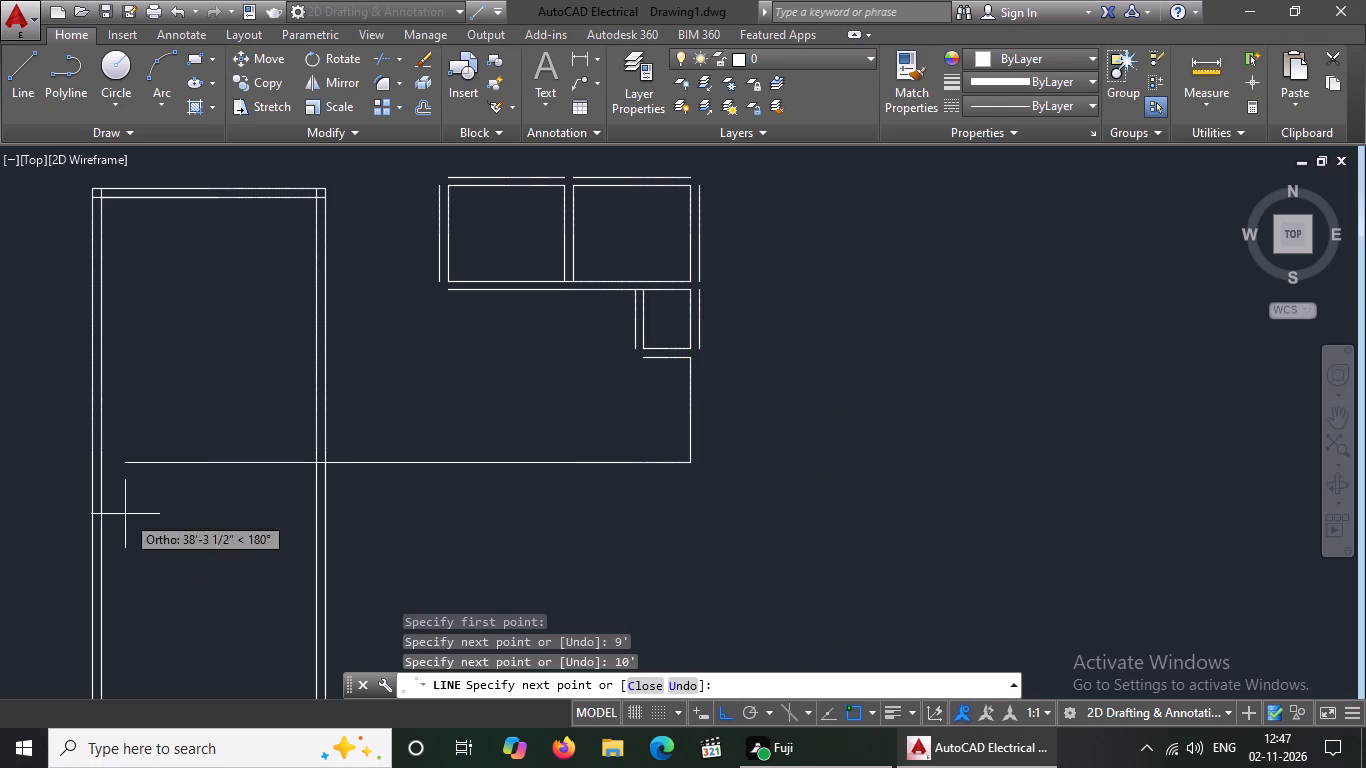
text(9')
key(Return)
key(Return)
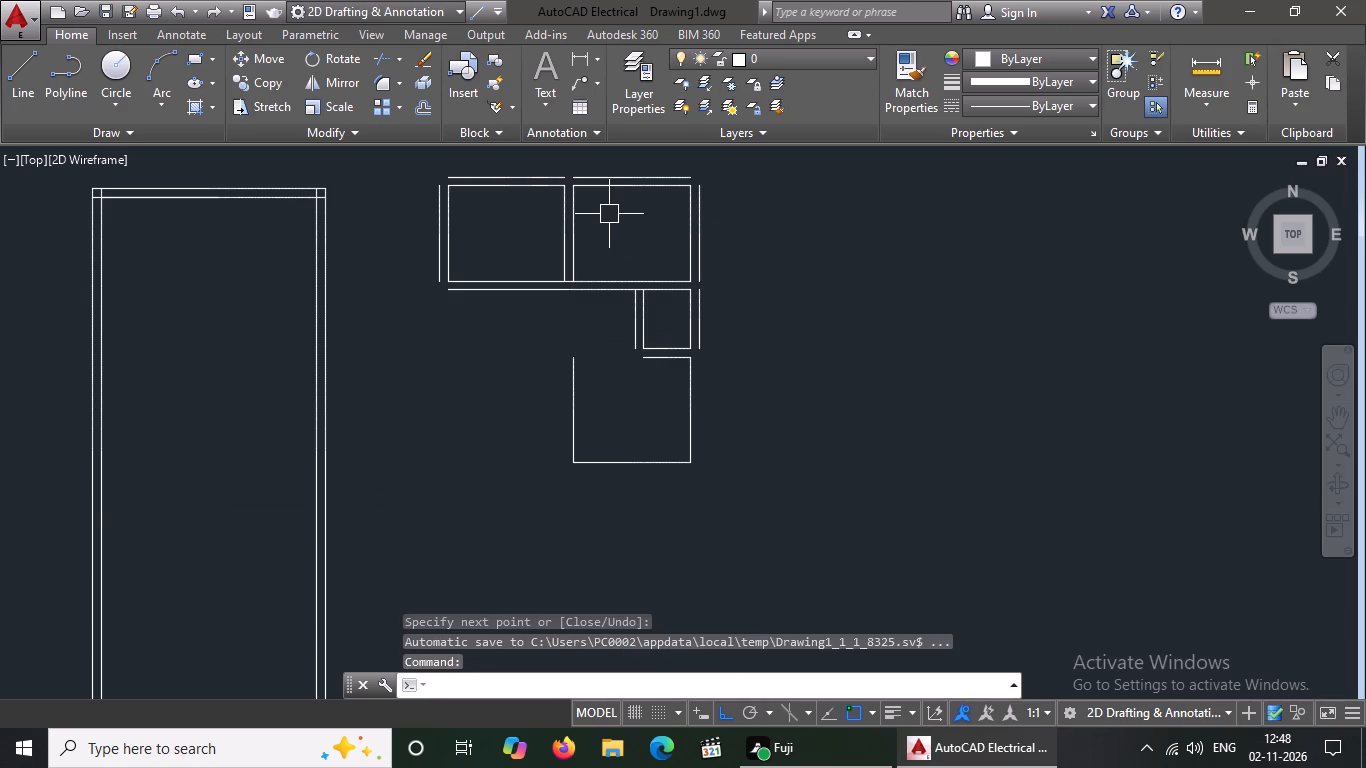
Fillet the new room's left line with its short top line at zero radius to close the top-left corner.
key(f)
key(Return)
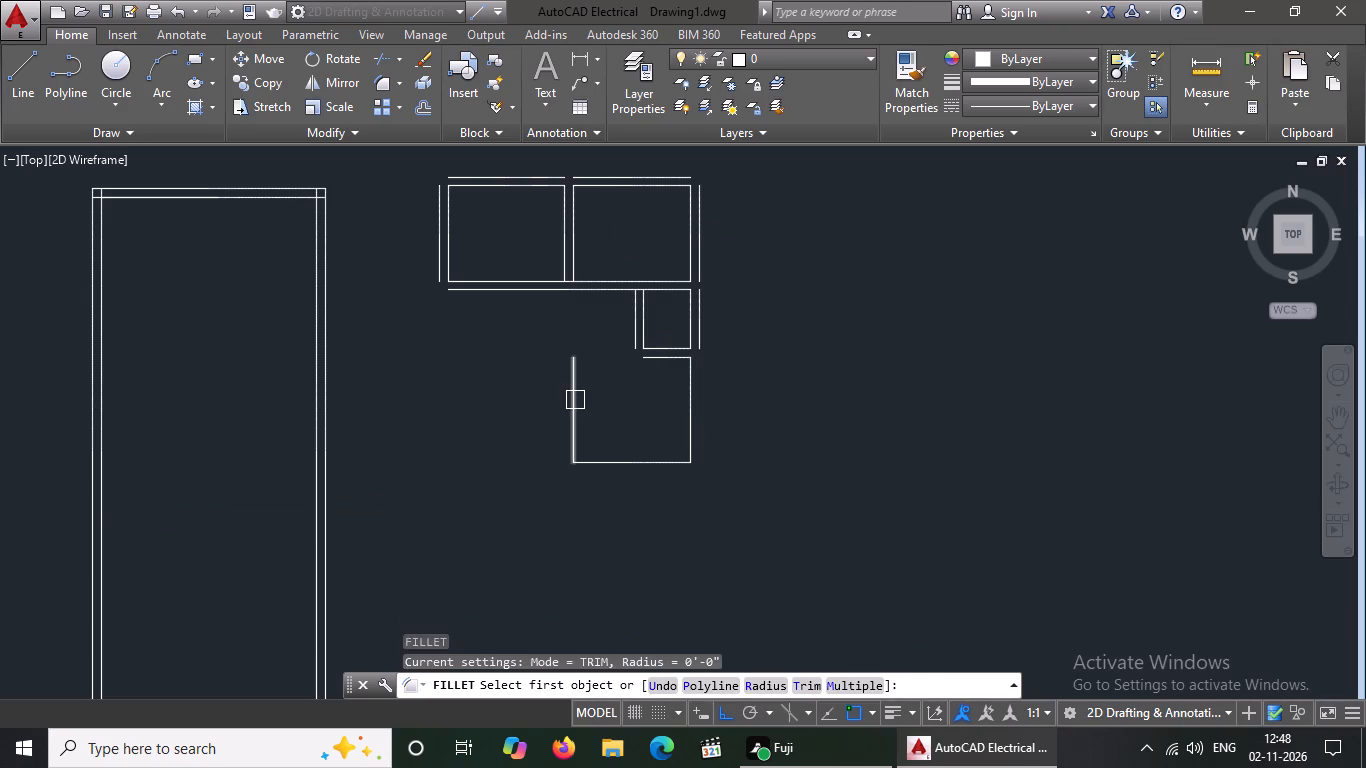
click(575, 400)
click(661, 361)
key(Escape)
Offset the top, left, bottom and right sides of the 10' by 9' room 9" outward.
key(o)
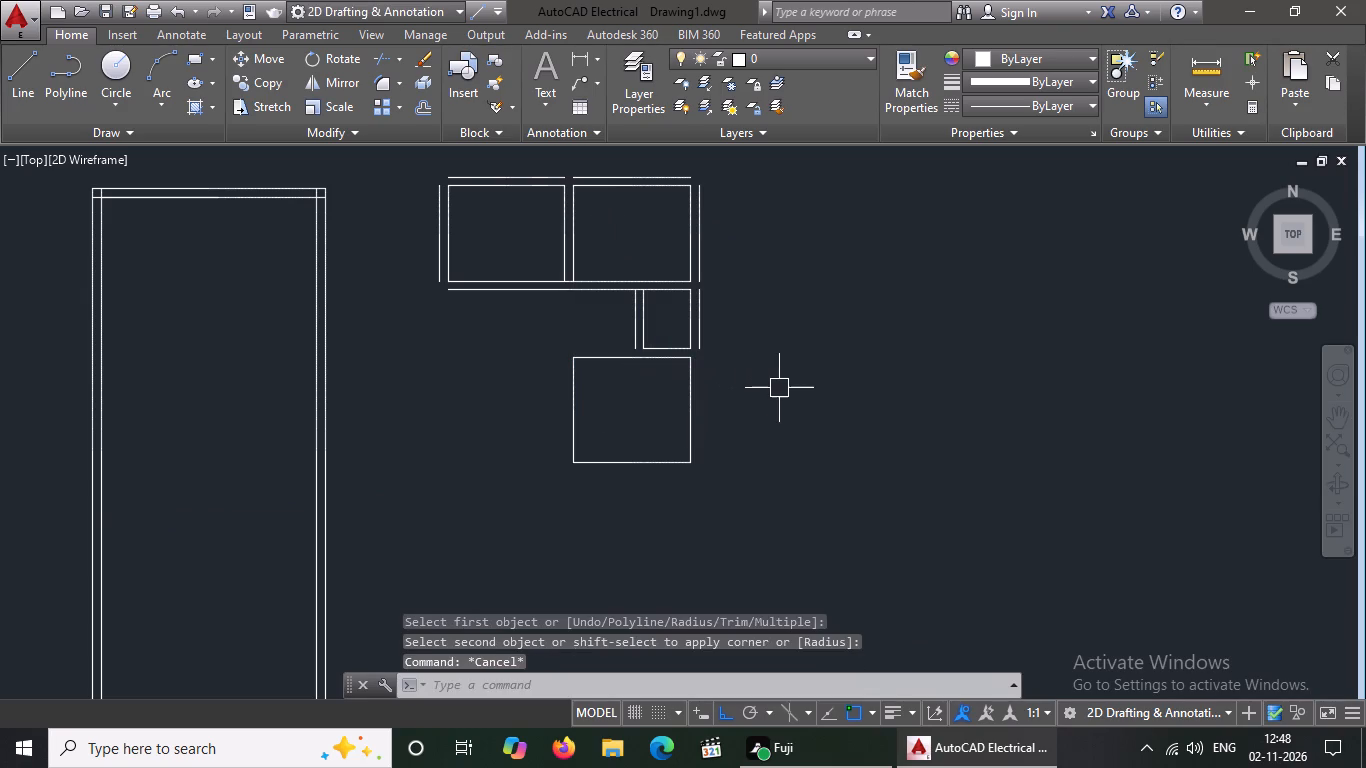
key(Return)
text(9")
key(Return)
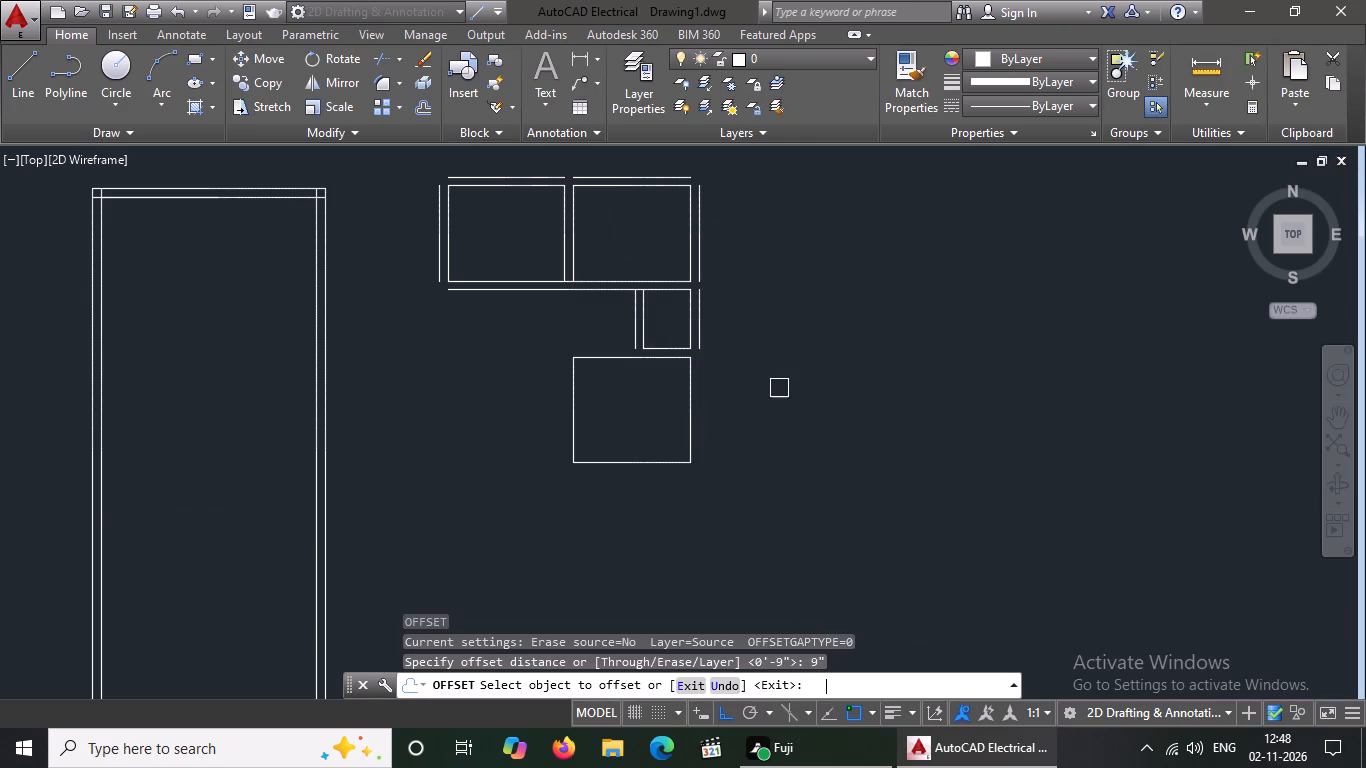
click(603, 343)
drag(588, 358, 592, 340)
drag(595, 330, 585, 383)
drag(574, 406, 548, 420)
drag(483, 444, 543, 459)
drag(637, 469, 636, 485)
drag(636, 538, 666, 508)
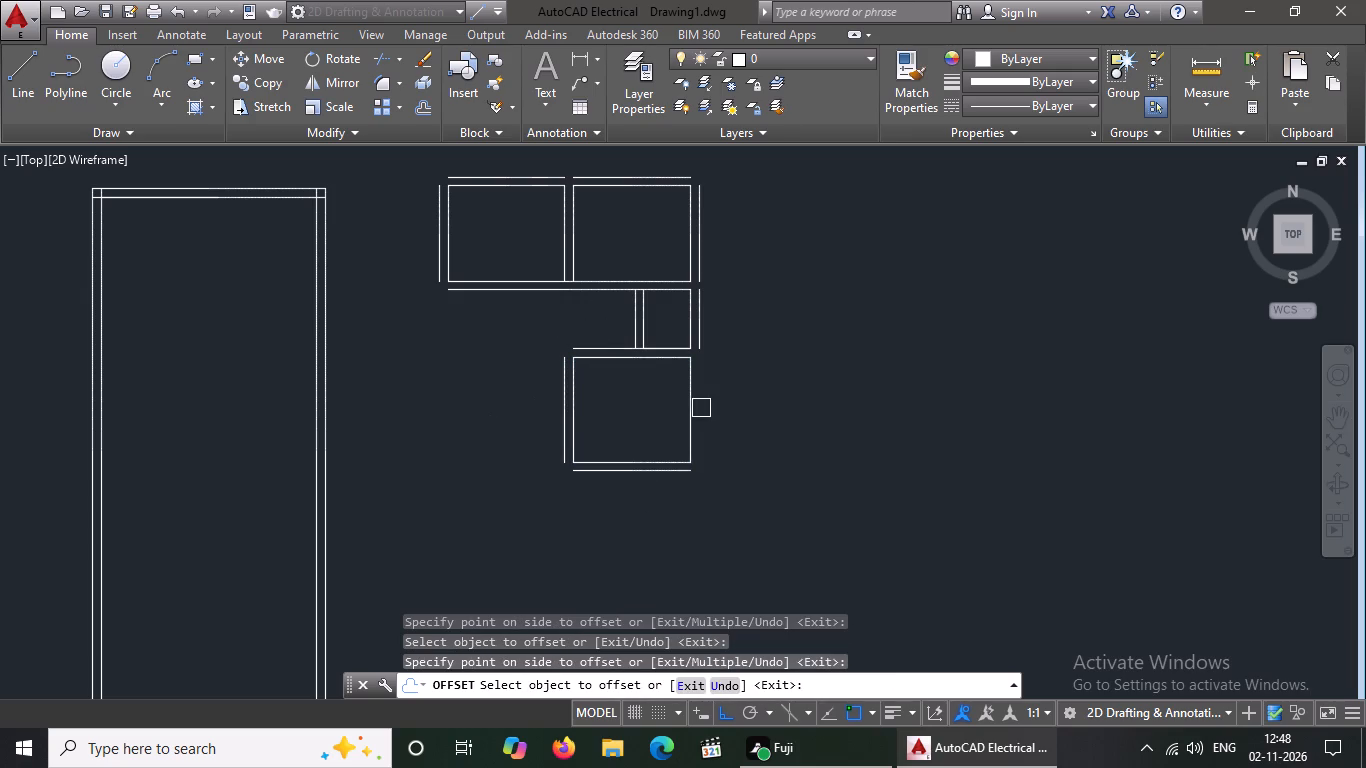
click(689, 420)
click(766, 422)
key(Escape)
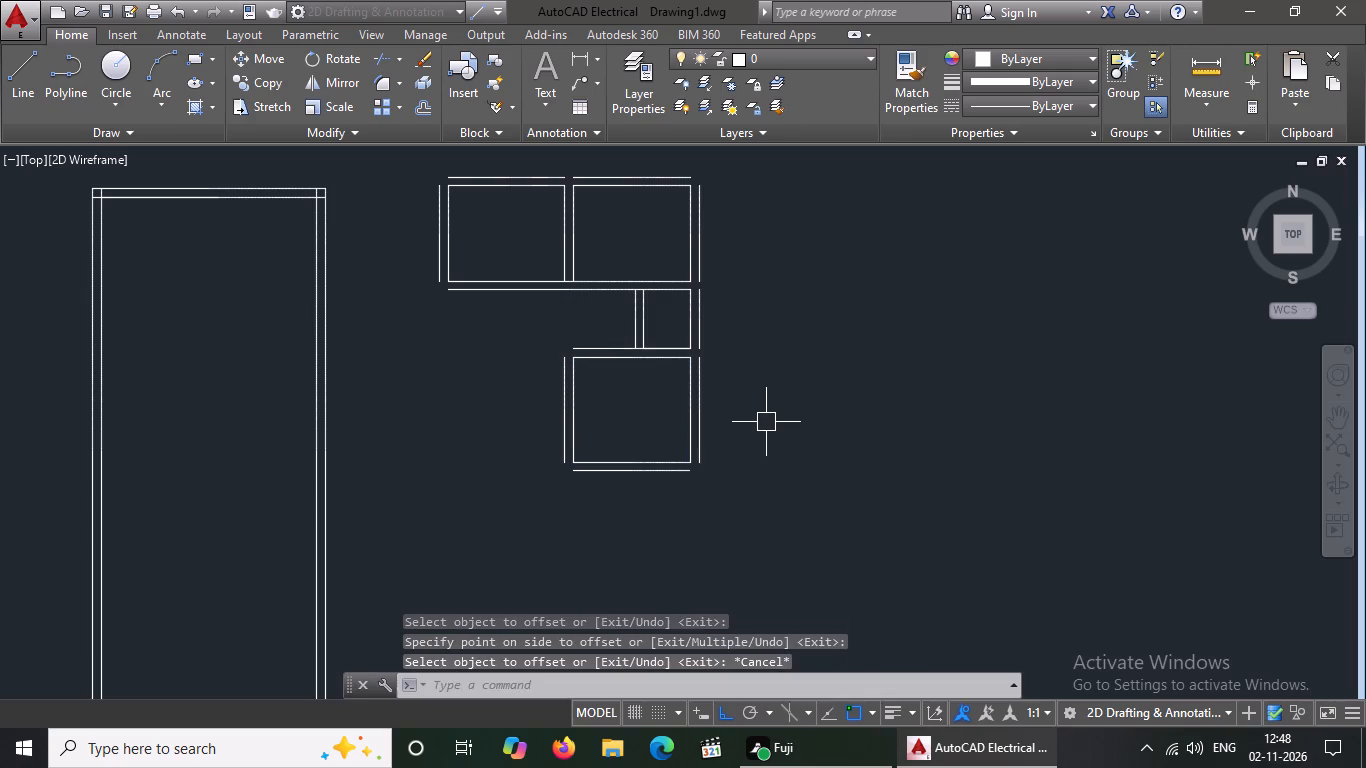
Draw a room 10' wide and 8' deep below the 10' by 9' room, starting from its outer bottom line's right end.
key(l)
key(Return)
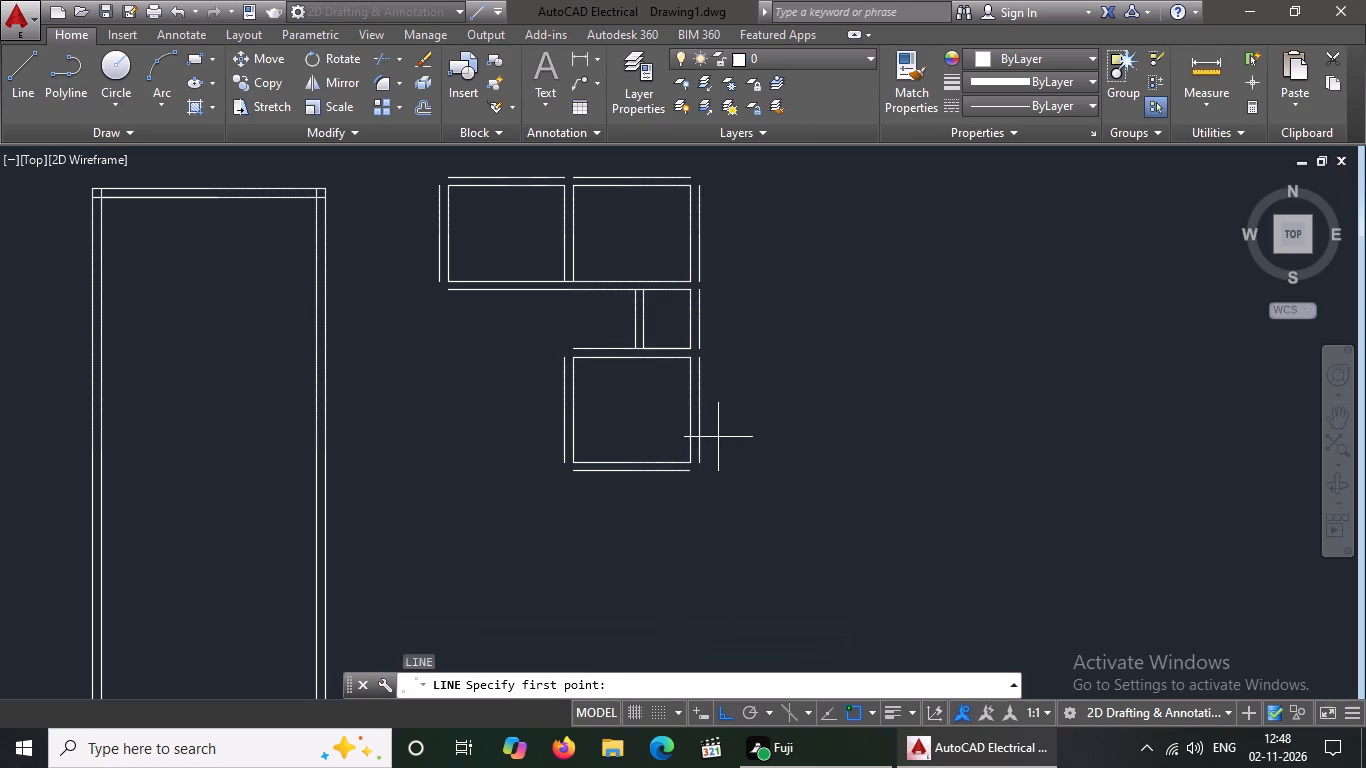
click(686, 469)
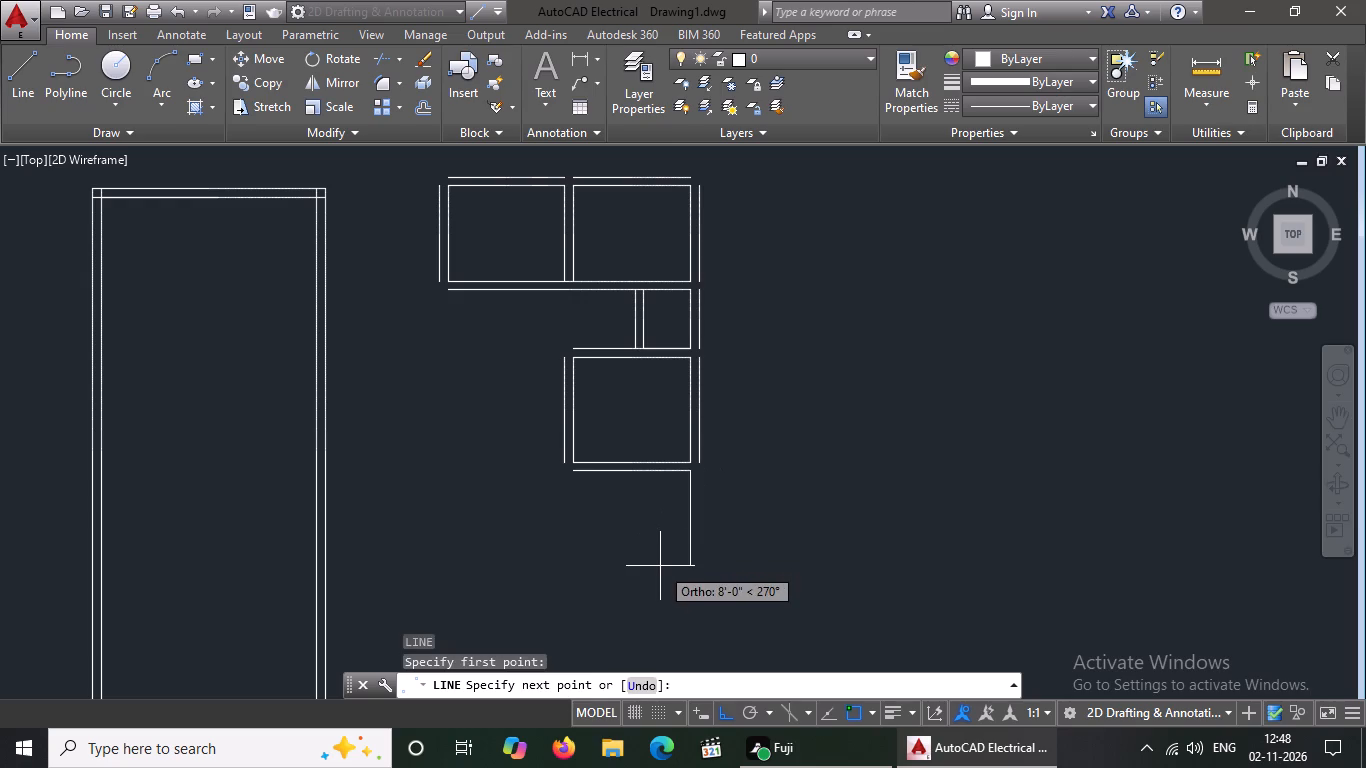
key(8)
key(apostrophe)
key(Return)
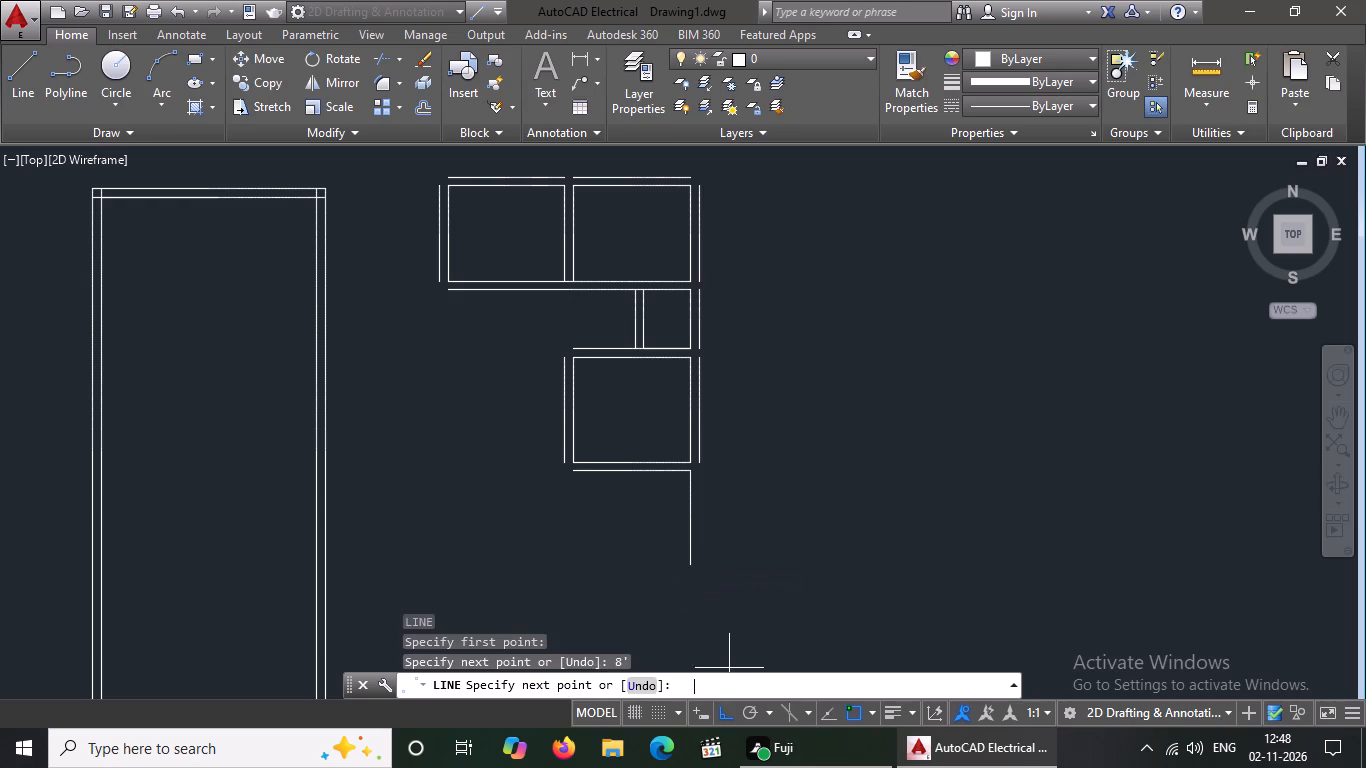
text(10)
key(apostrophe)
key(Return)
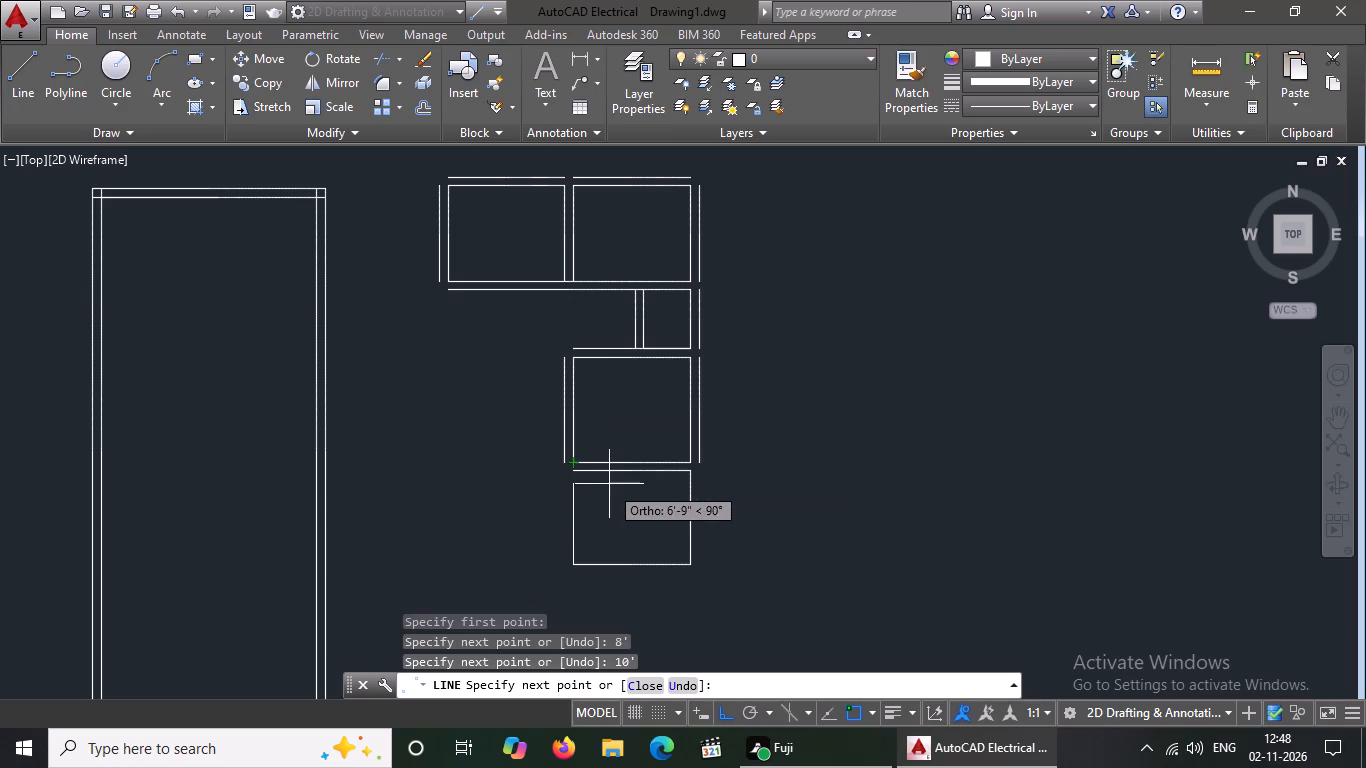
scroll(572, 467, up, 3)
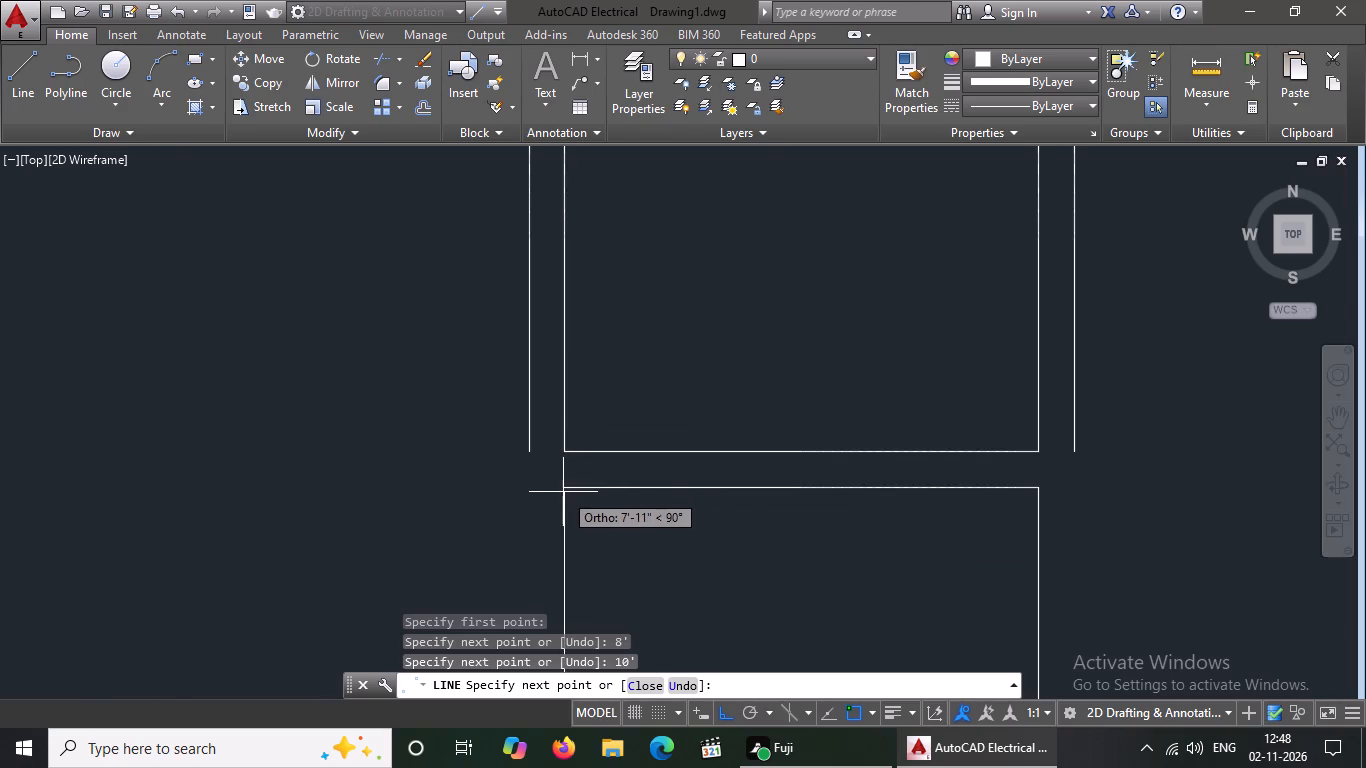
scroll(568, 485, up, 5)
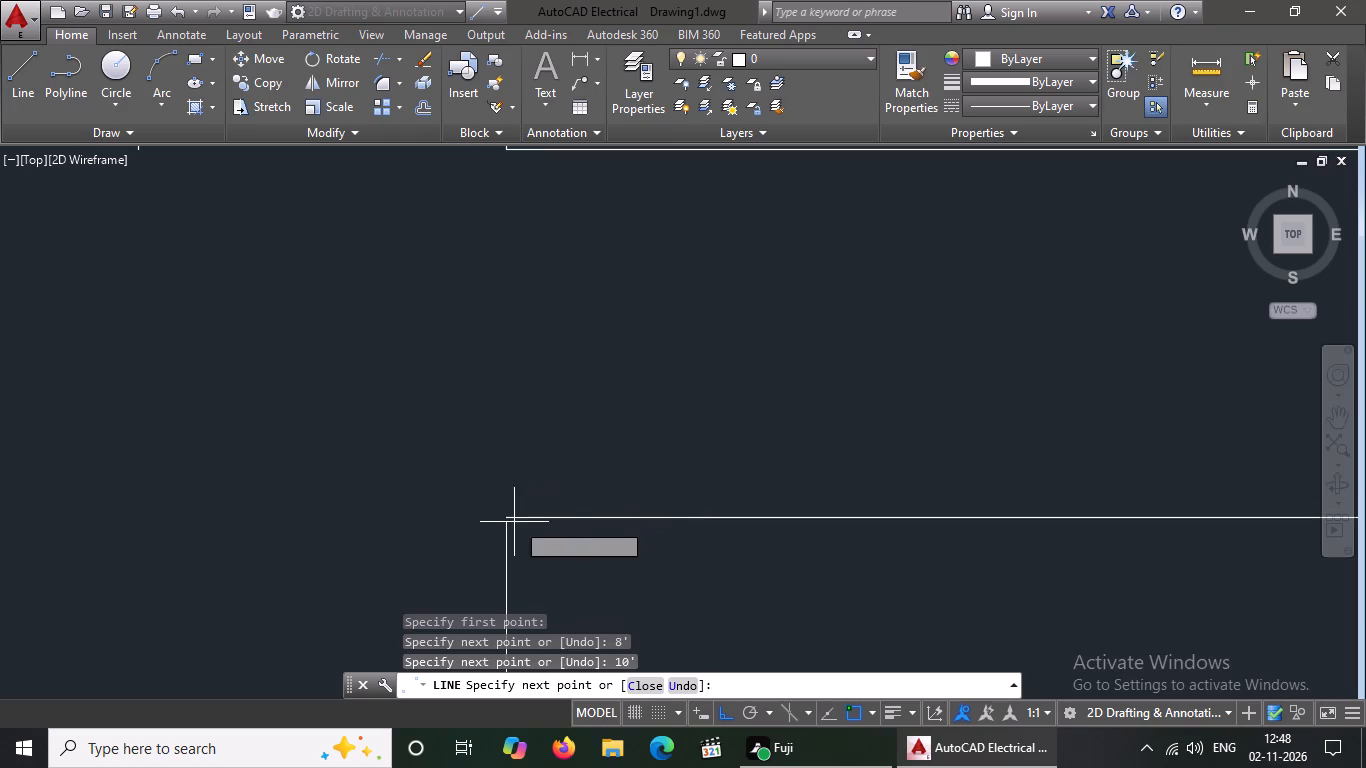
click(506, 516)
scroll(446, 444, down, 3)
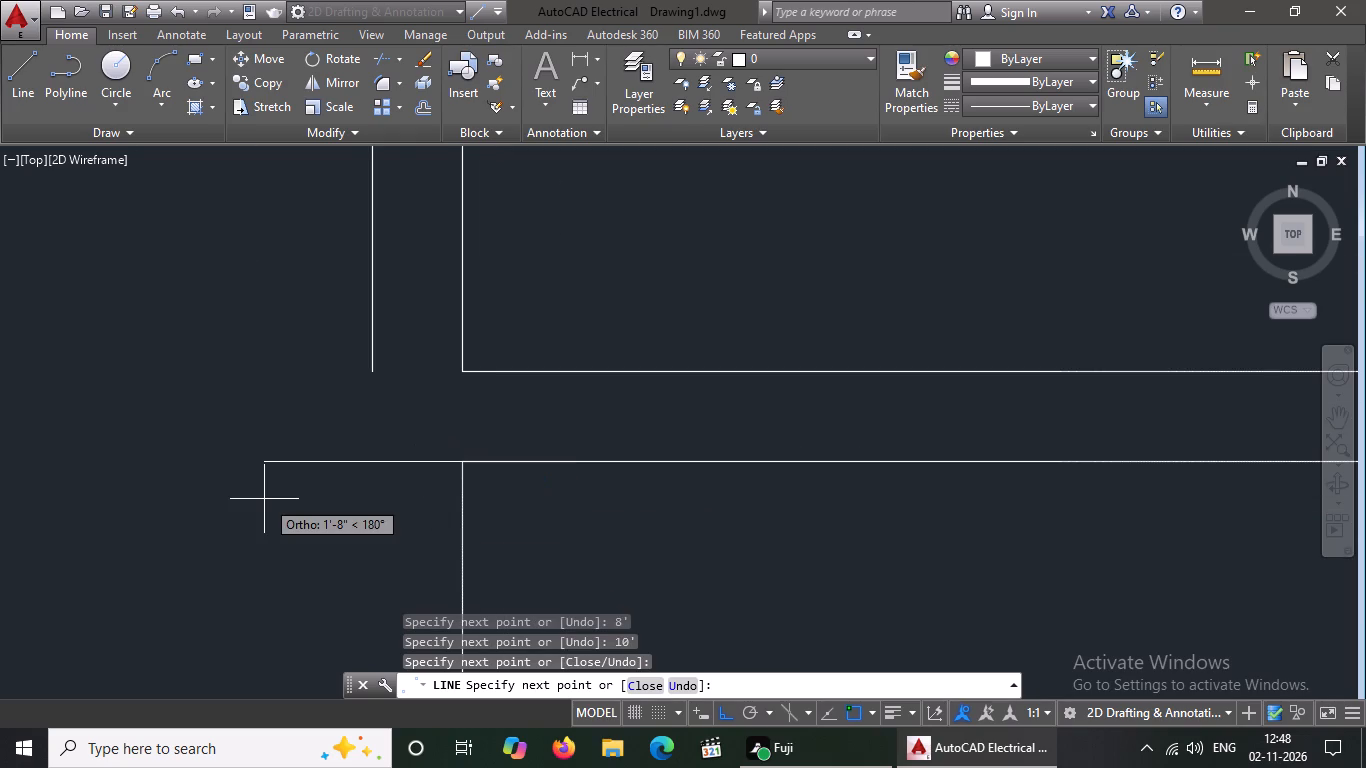
key(Escape)
Offset the right, left and bottom sides of the 10' by 8' room 9" outward.
scroll(1003, 483, down, 4)
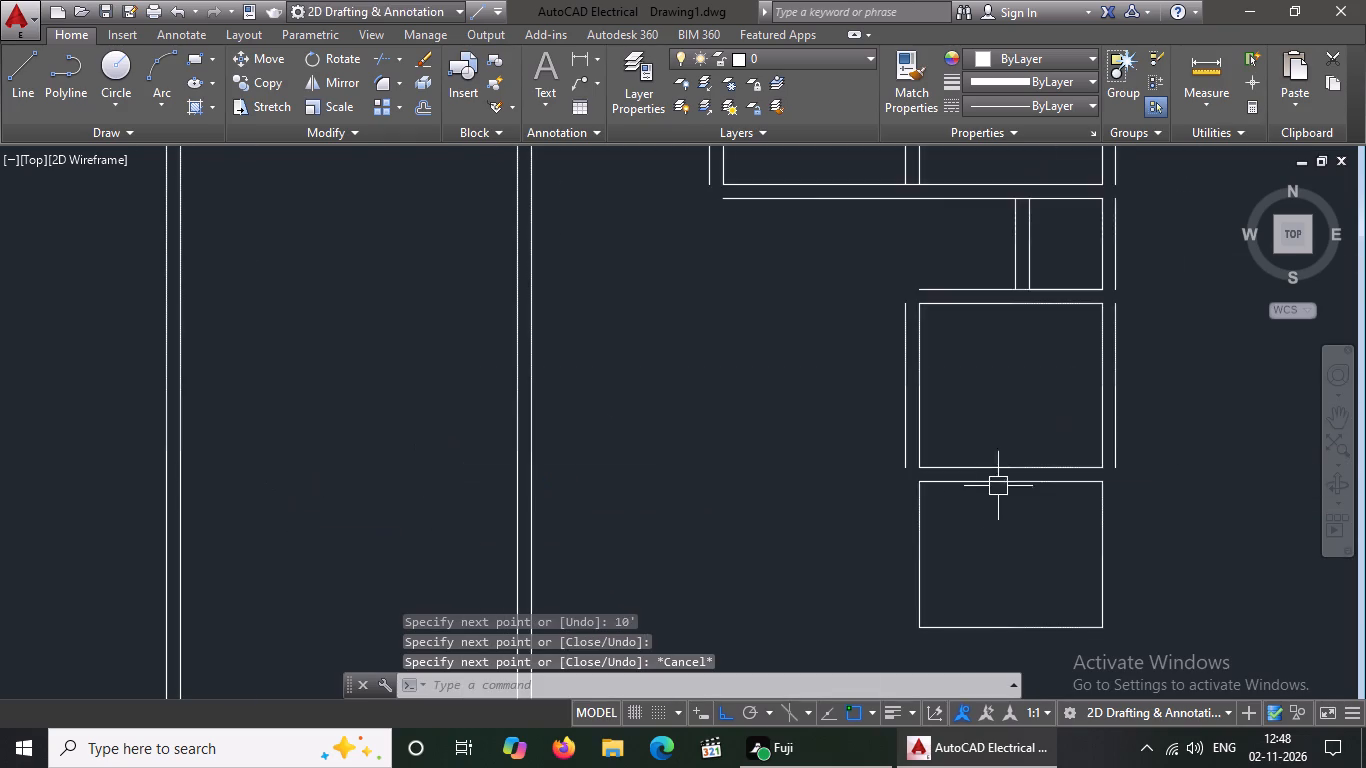
scroll(998, 464, down, 3)
scroll(1097, 459, up, 1)
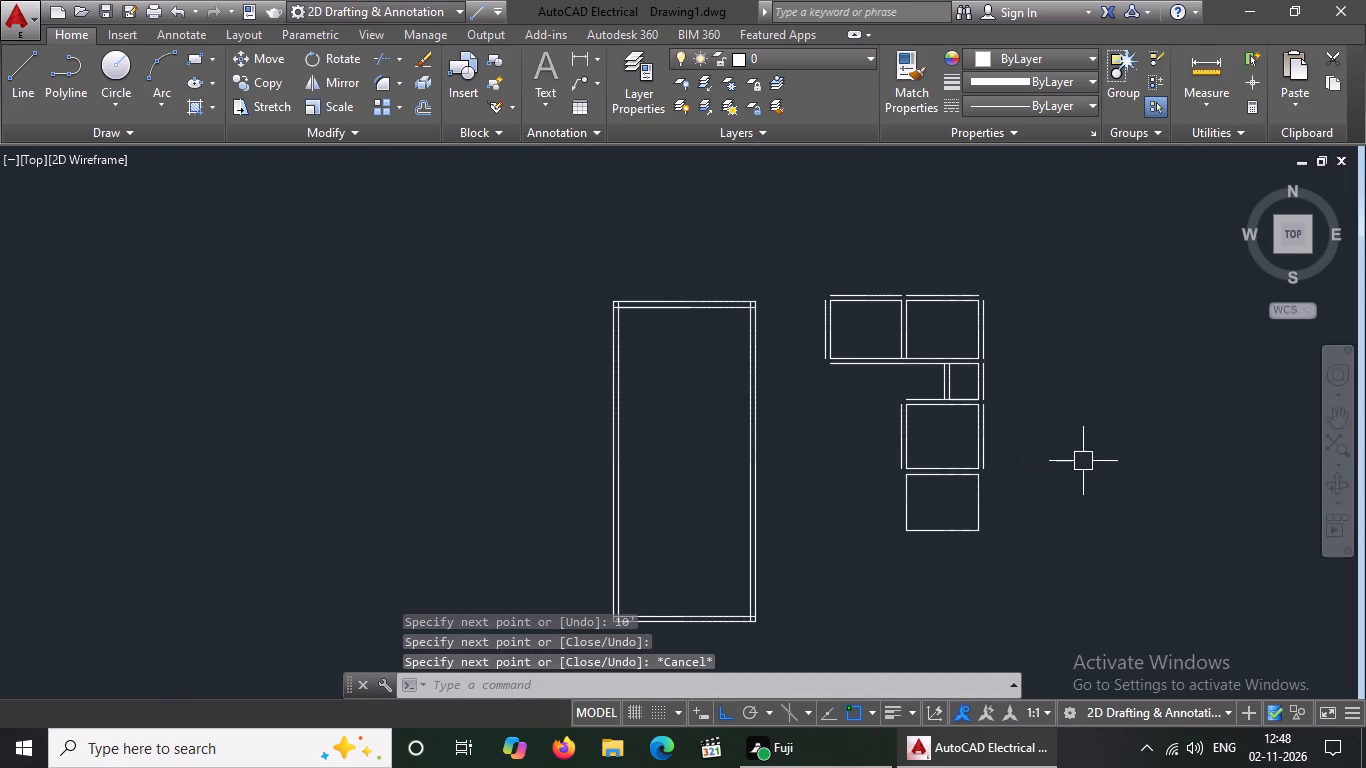
key(Escape)
key(o)
key(Return)
key(9)
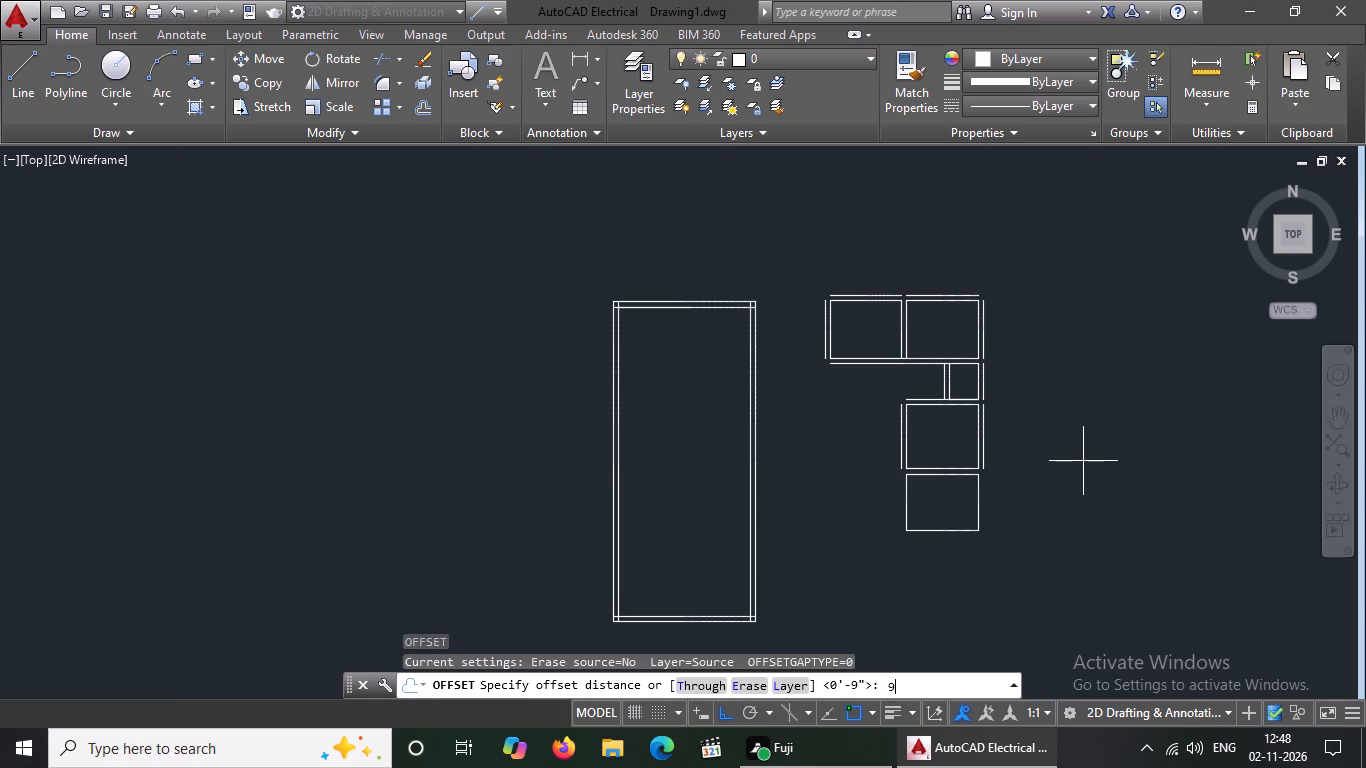
key(shift+quotedbl)
key(Return)
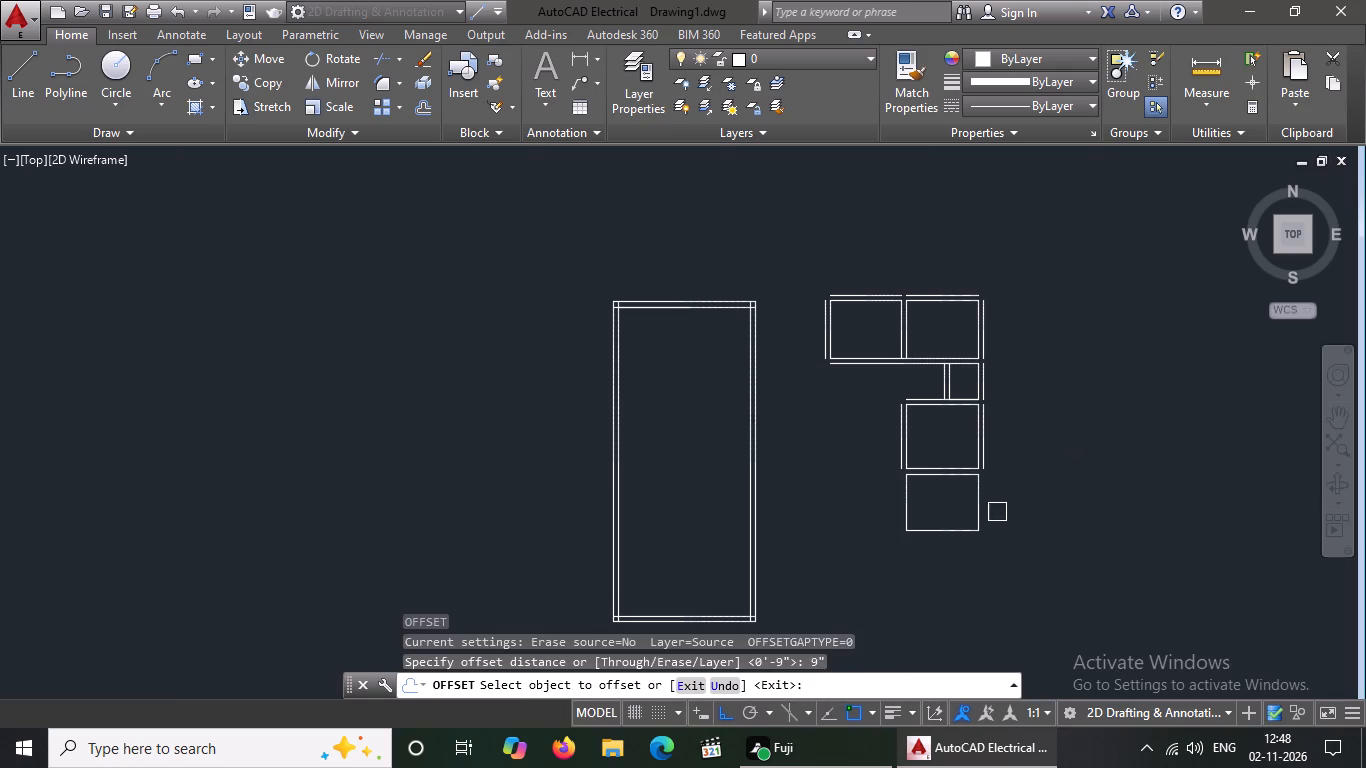
click(977, 507)
click(1037, 494)
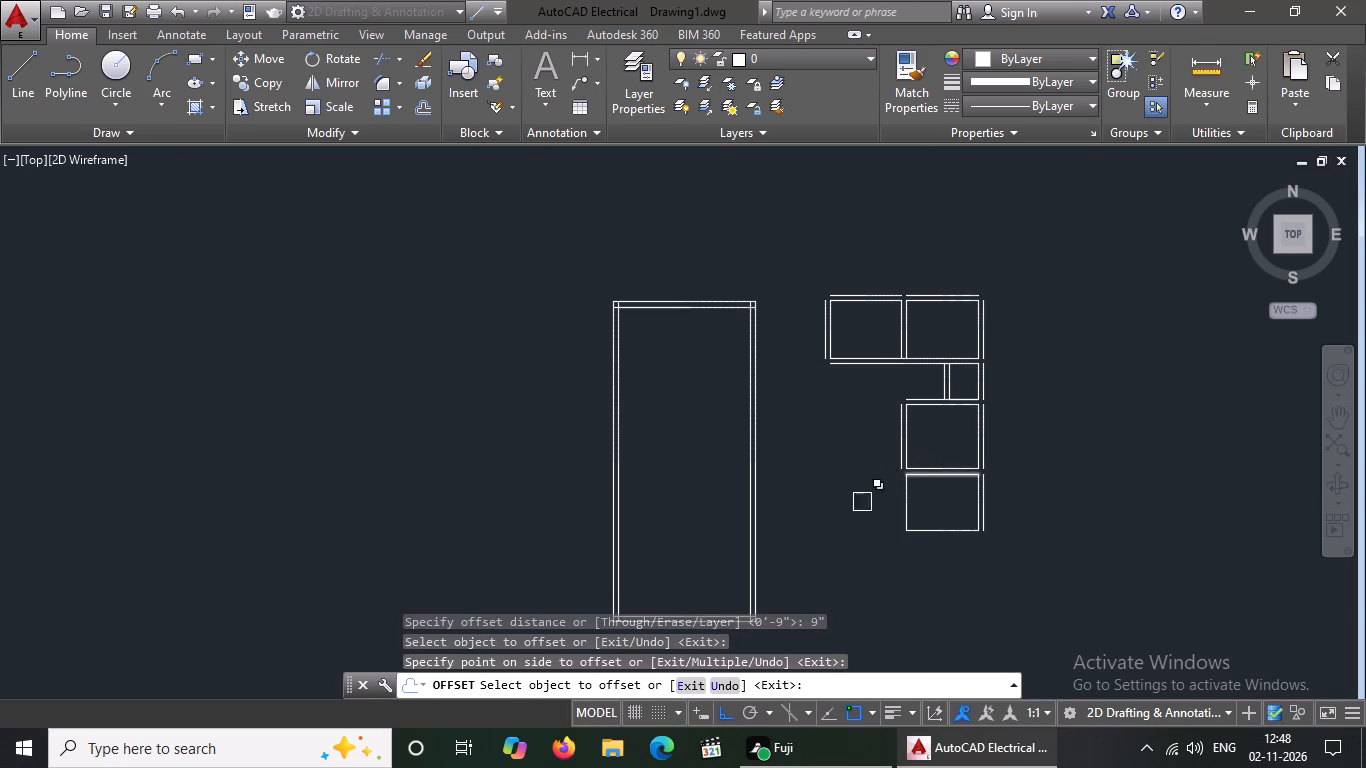
drag(901, 506, 890, 508)
drag(788, 524, 840, 523)
drag(952, 534, 946, 545)
click(931, 599)
scroll(934, 588, down, 2)
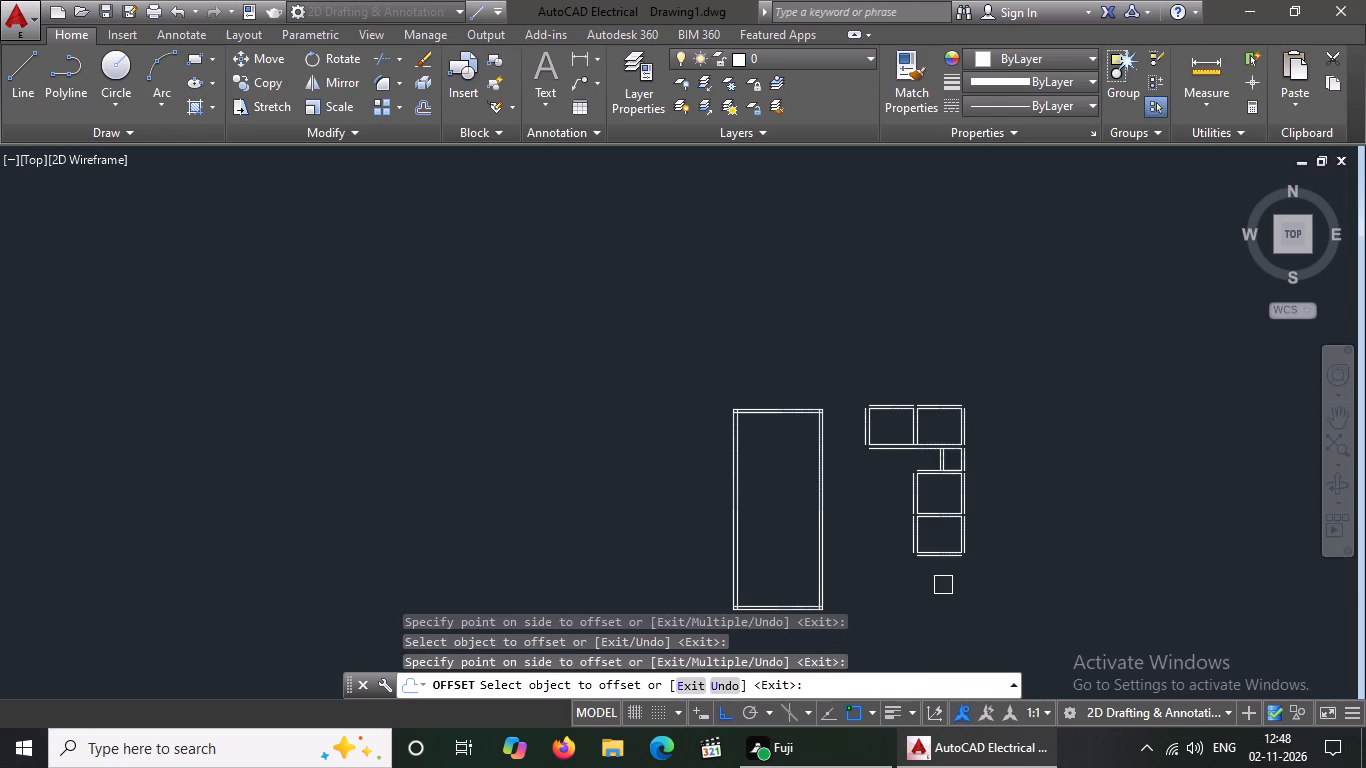
key(Escape)
Draw a room 10' wide and 11'9" deep below the 10' by 8' room, starting from its outer bottom line's right end.
key(l)
key(Return)
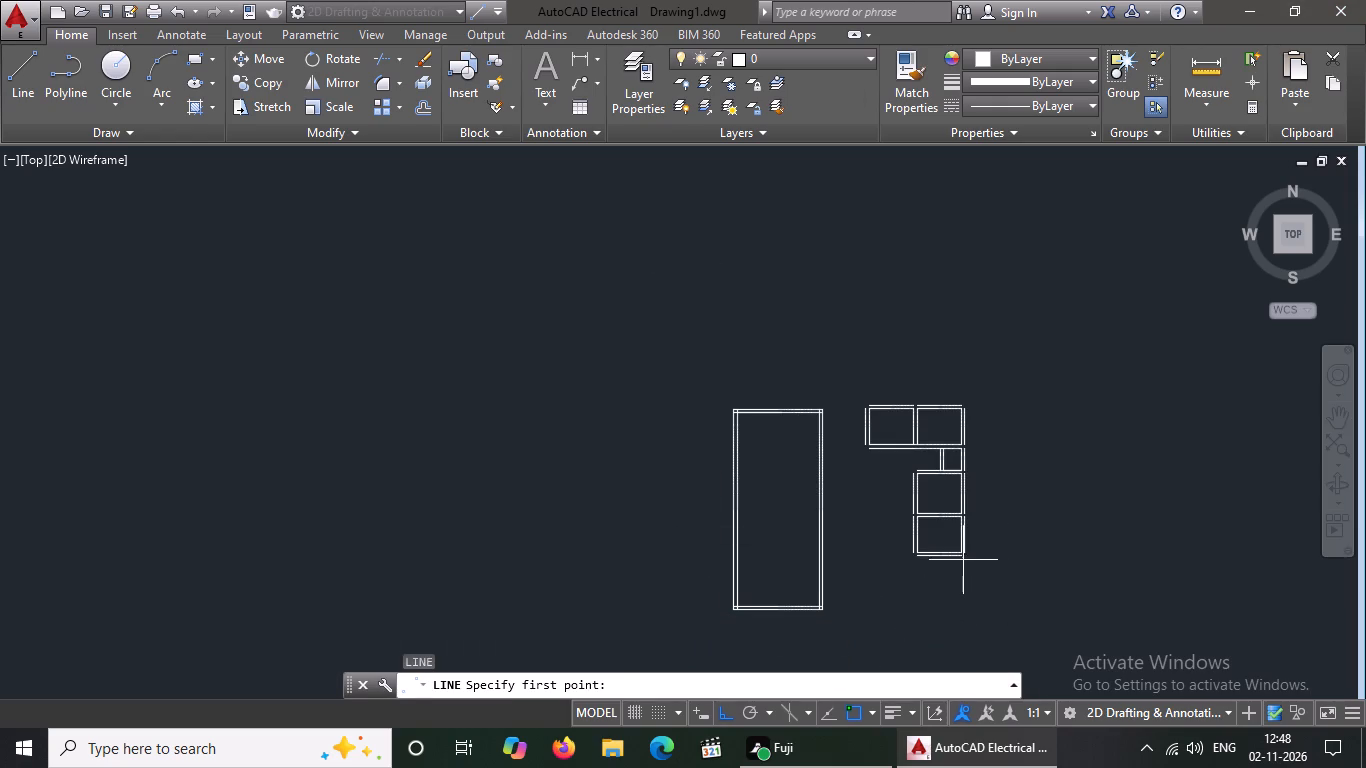
scroll(963, 558, up, 2)
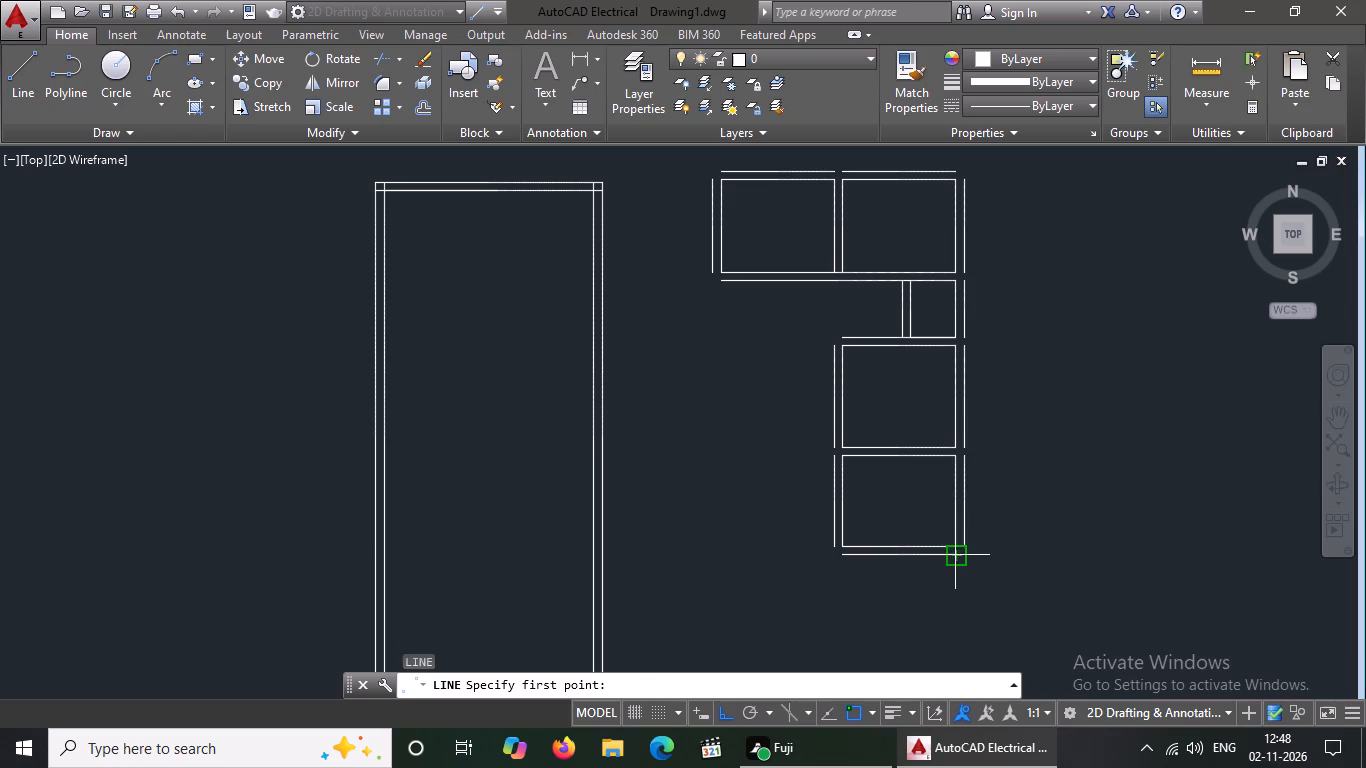
click(960, 552)
scroll(934, 618, down, 3)
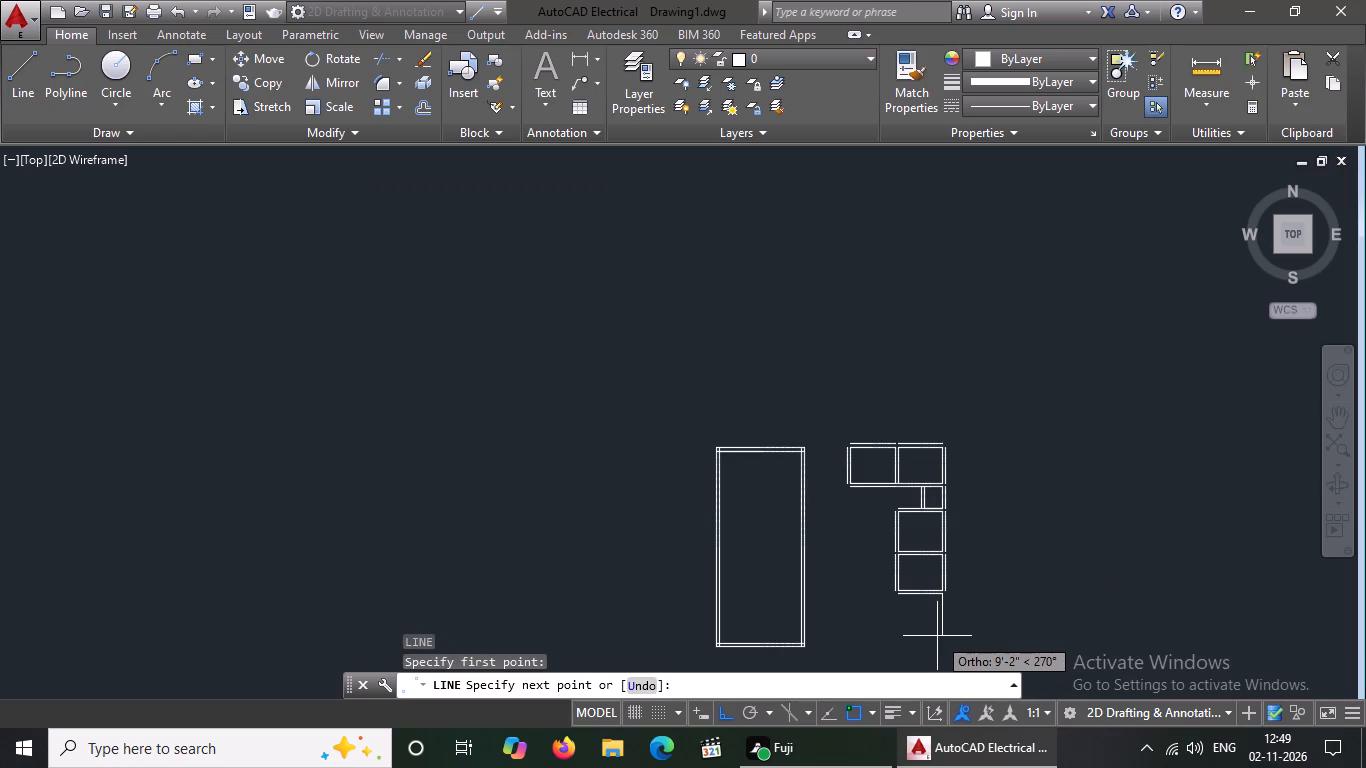
text(11'9)
key(shift+quotedbl)
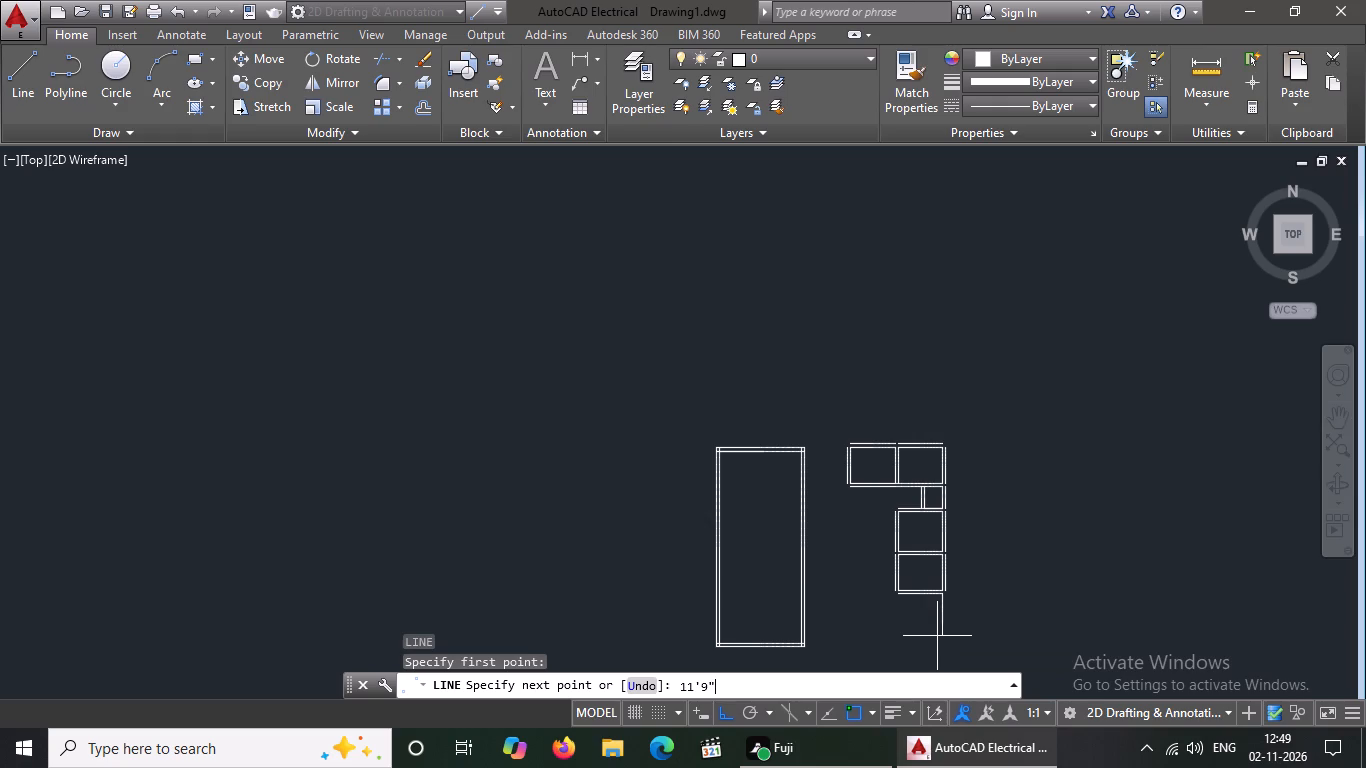
key(Return)
scroll(956, 472, down, 3)
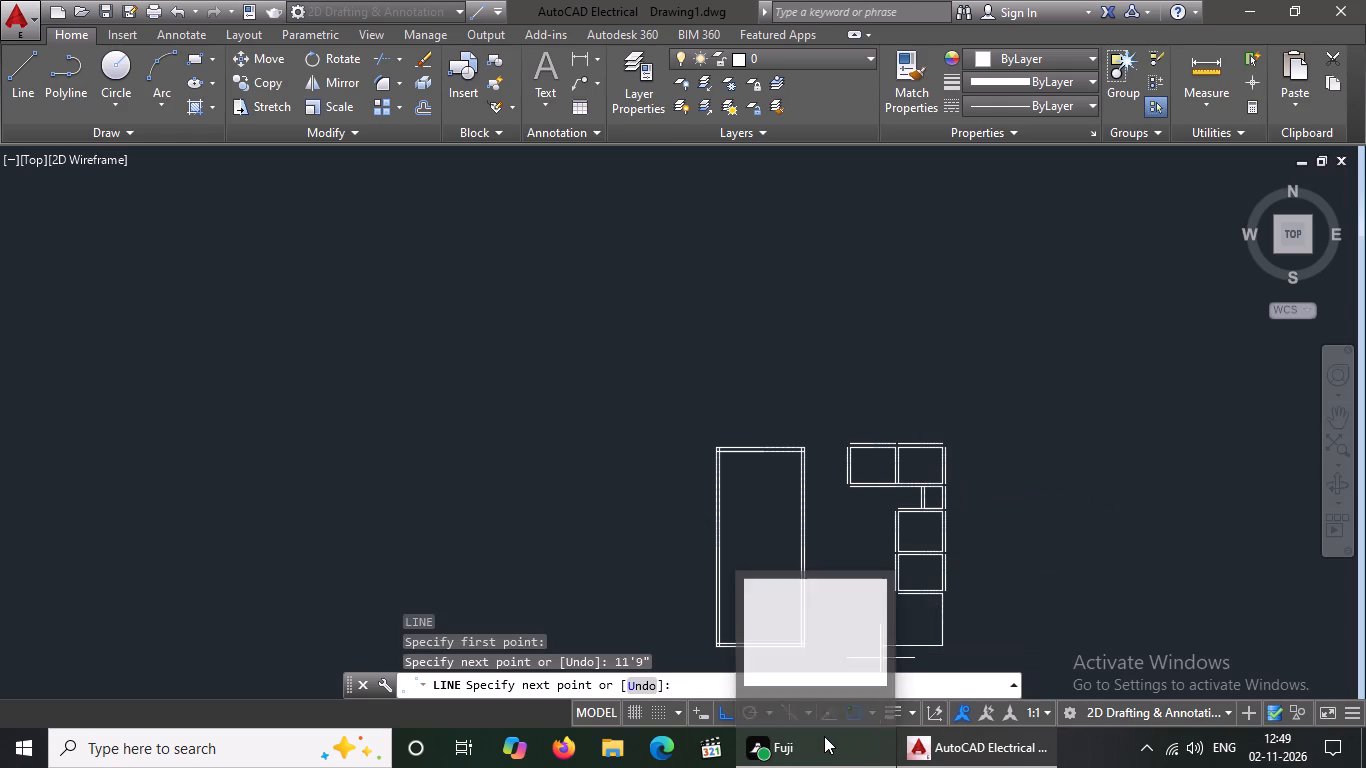
text(10')
key(Return)
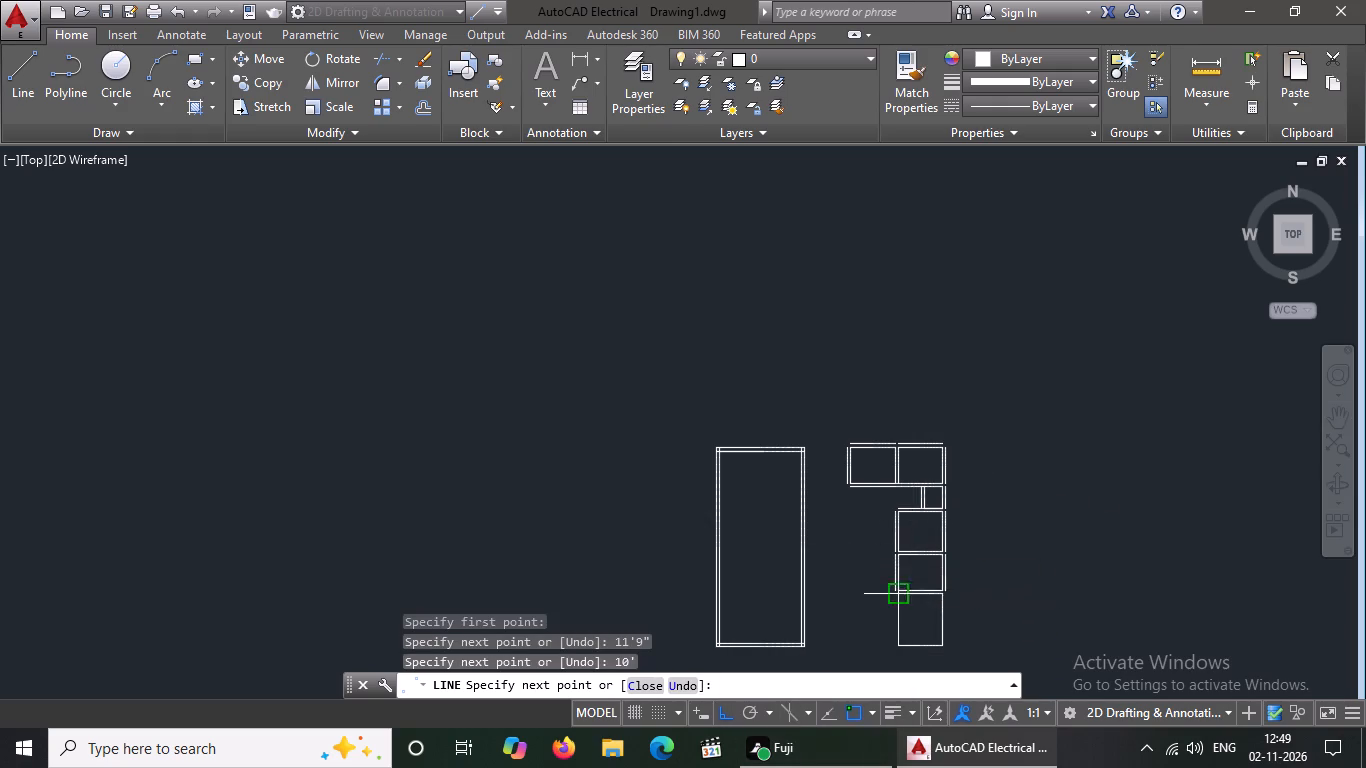
scroll(899, 609, up, 4)
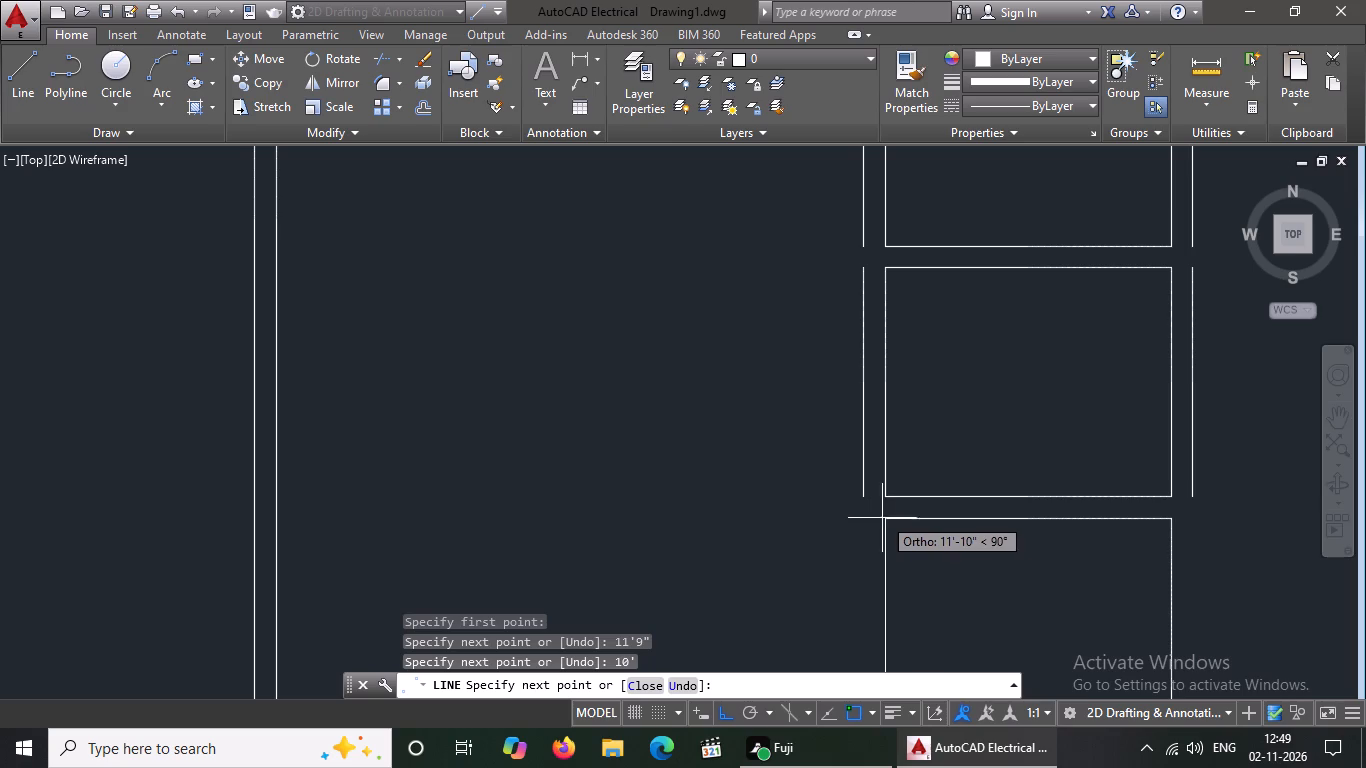
scroll(888, 519, up, 3)
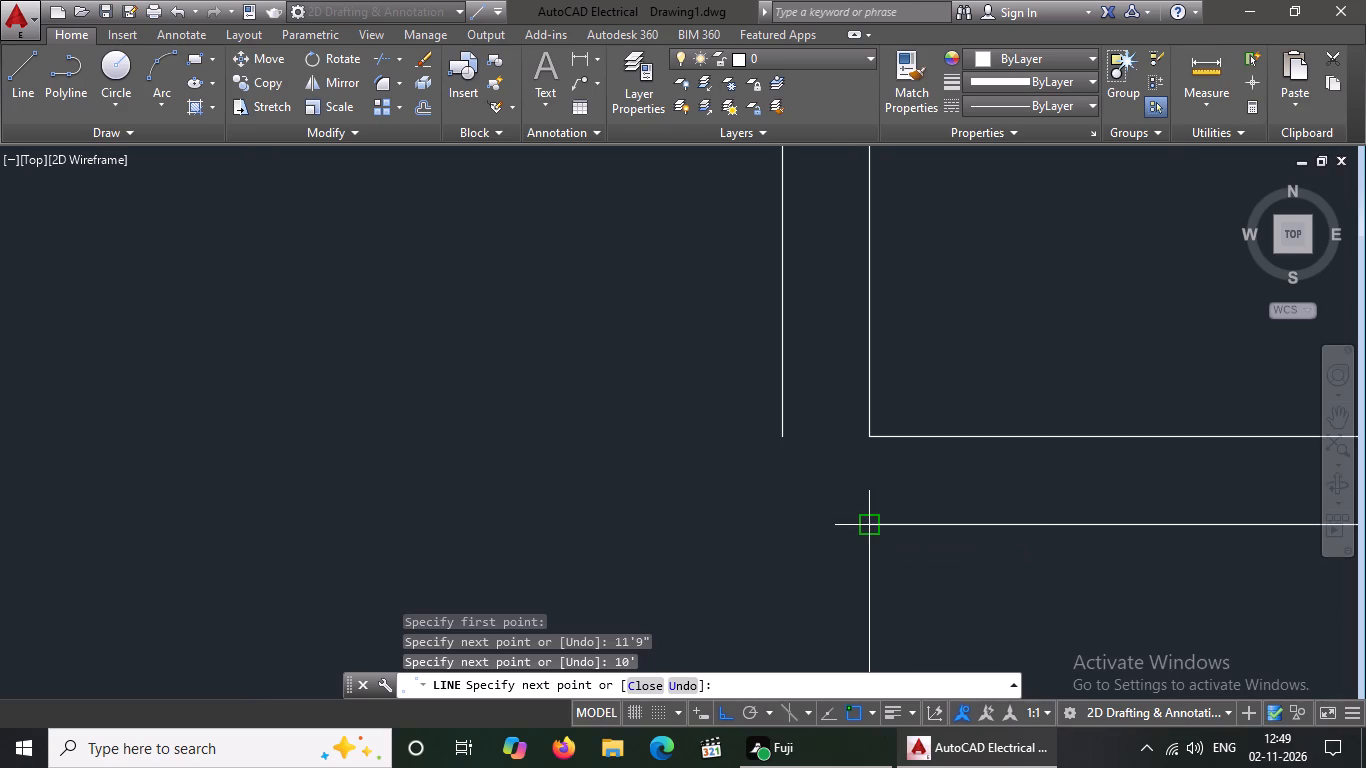
click(864, 529)
key(Escape)
Offset the left, bottom and right sides of the 10' by 11'9" room 9" outward.
scroll(763, 524, down, 7)
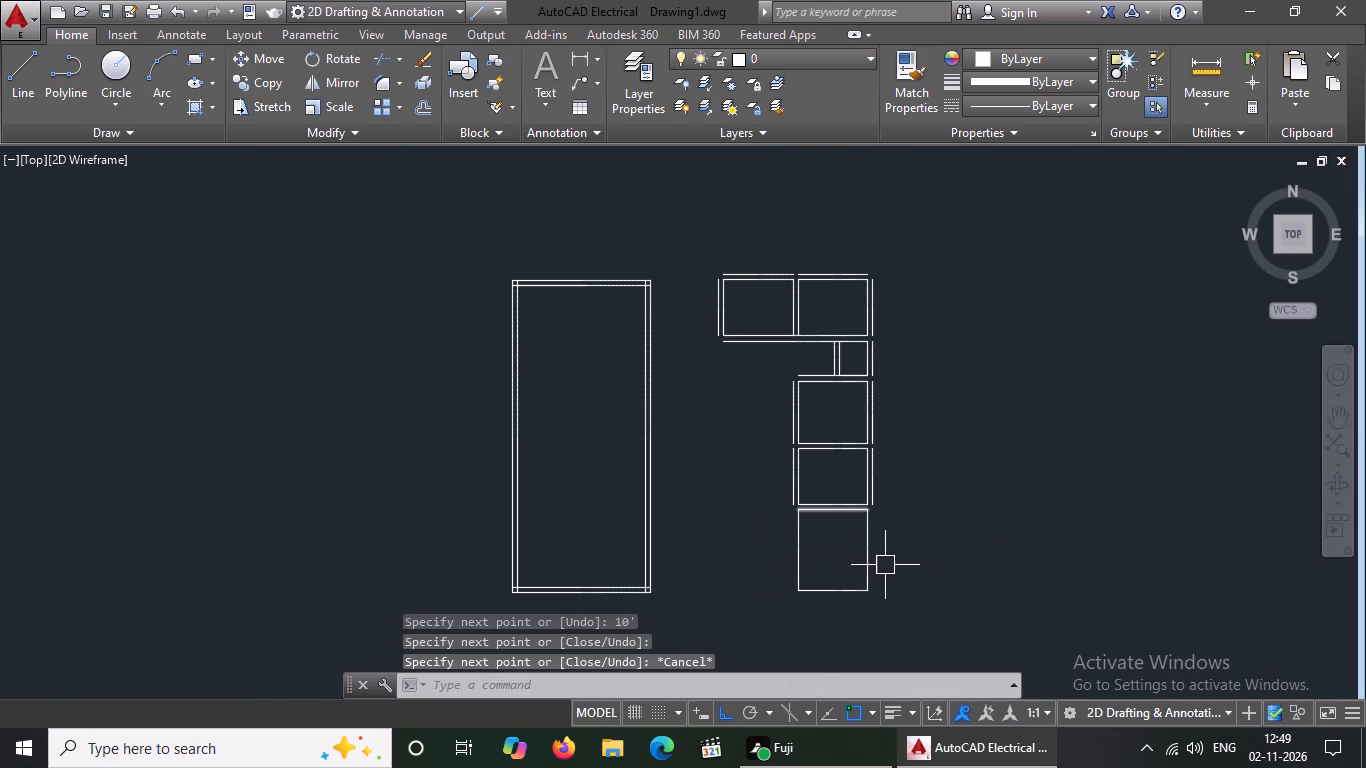
key(o)
key(Return)
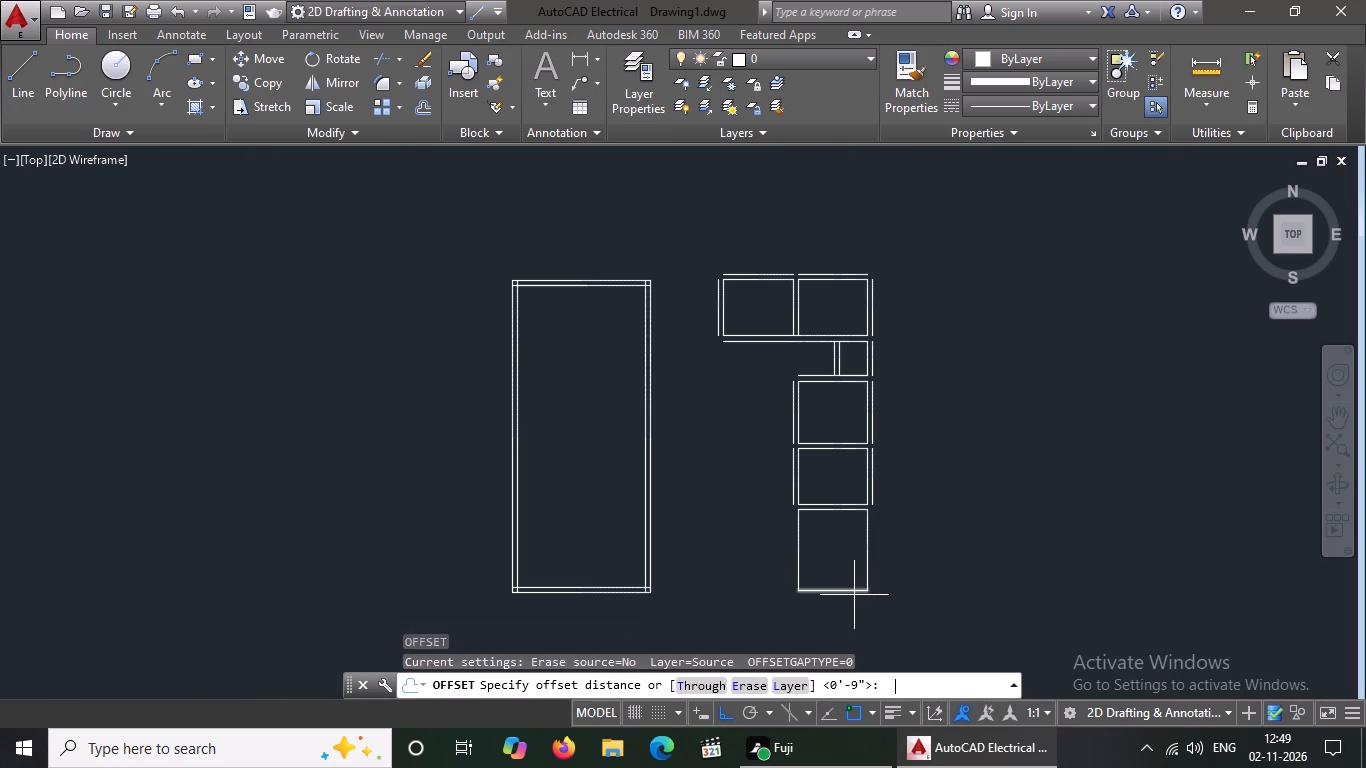
text(9")
key(Return)
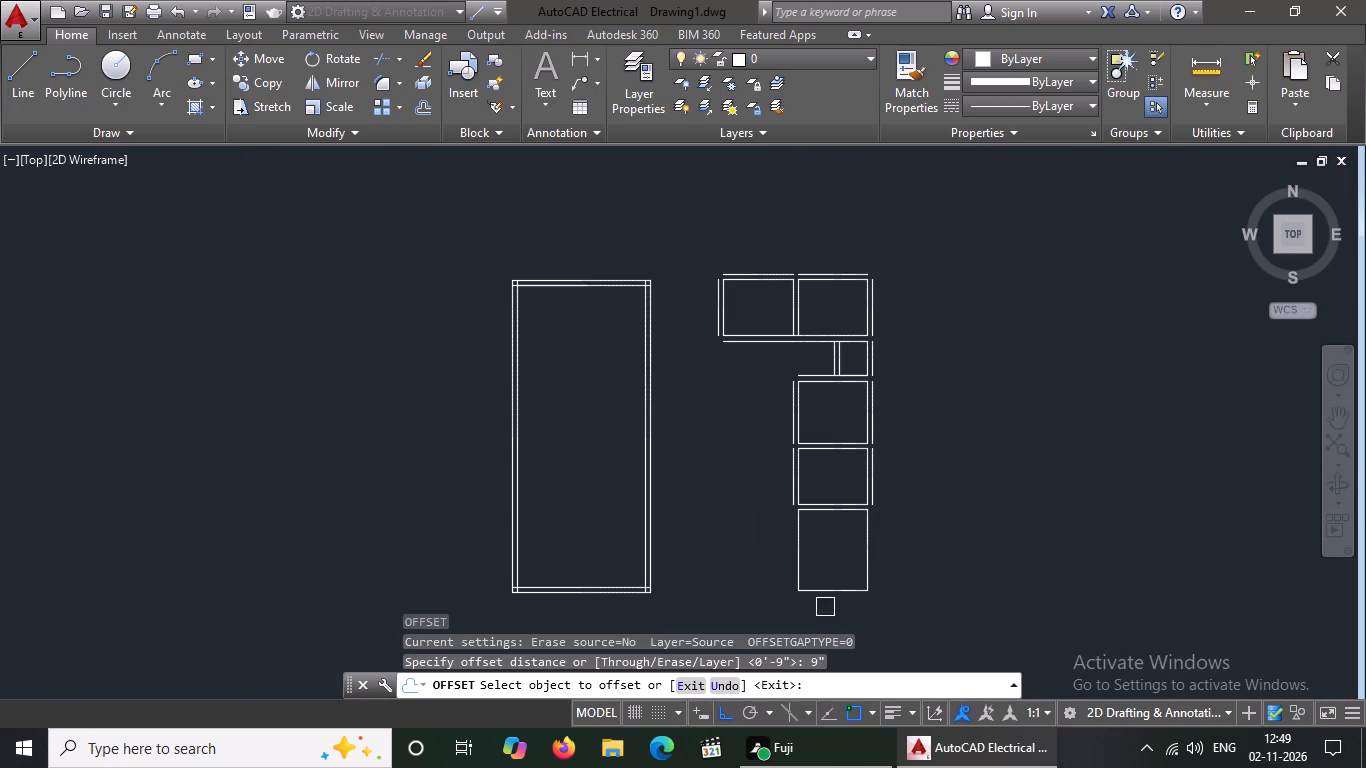
click(797, 558)
drag(706, 588, 718, 587)
click(832, 590)
drag(831, 606, 834, 606)
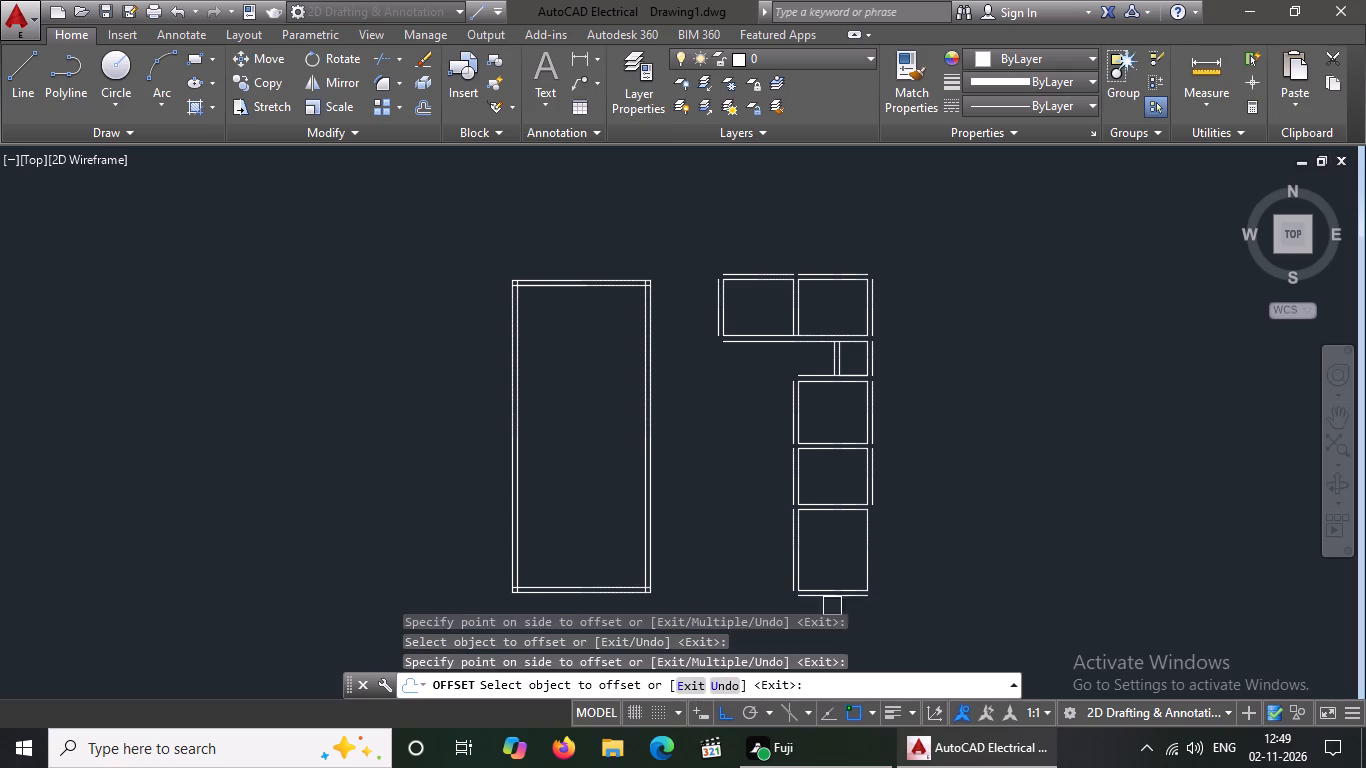
drag(834, 606, 842, 599)
drag(873, 560, 905, 554)
click(962, 551)
key(Escape)
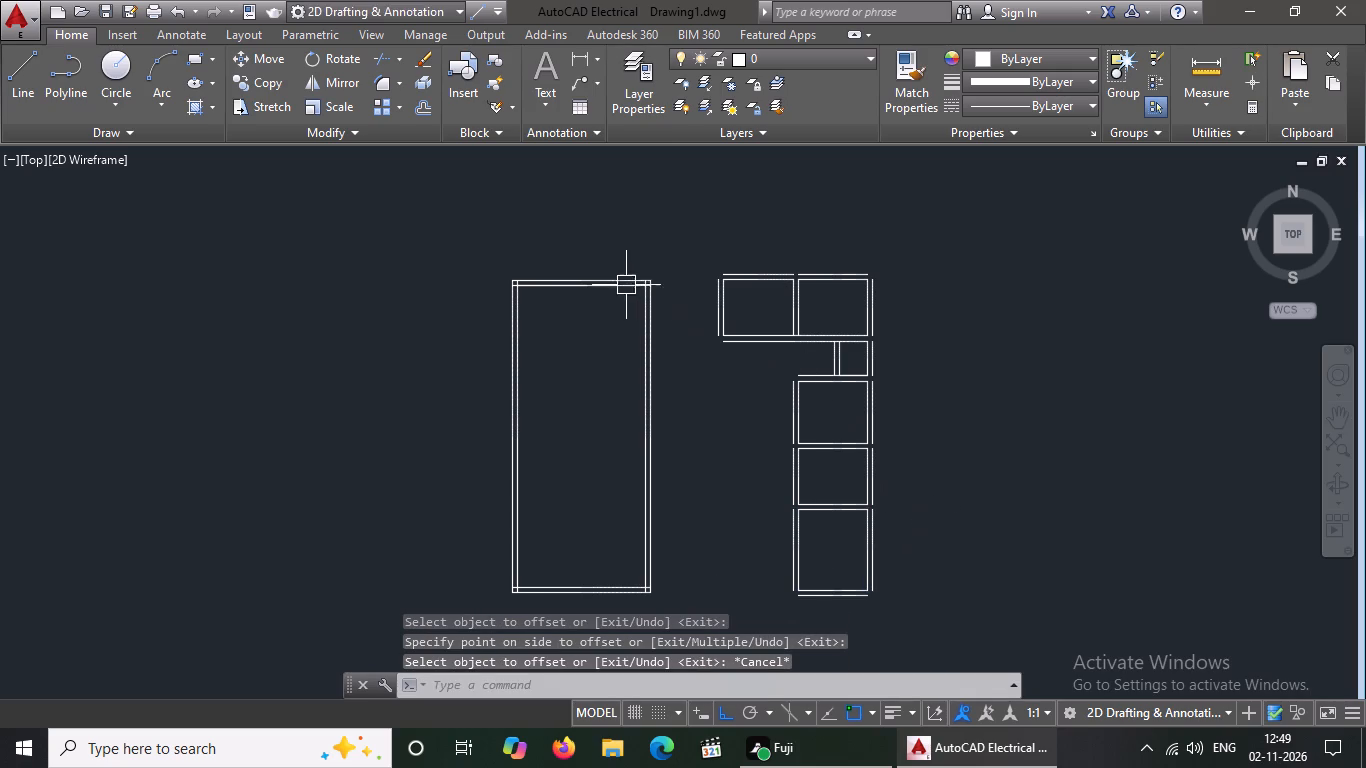
Draw a room 4' wide and 6'6" deep below the top-left room, starting from its outer bottom line's left end.
click(20, 86)
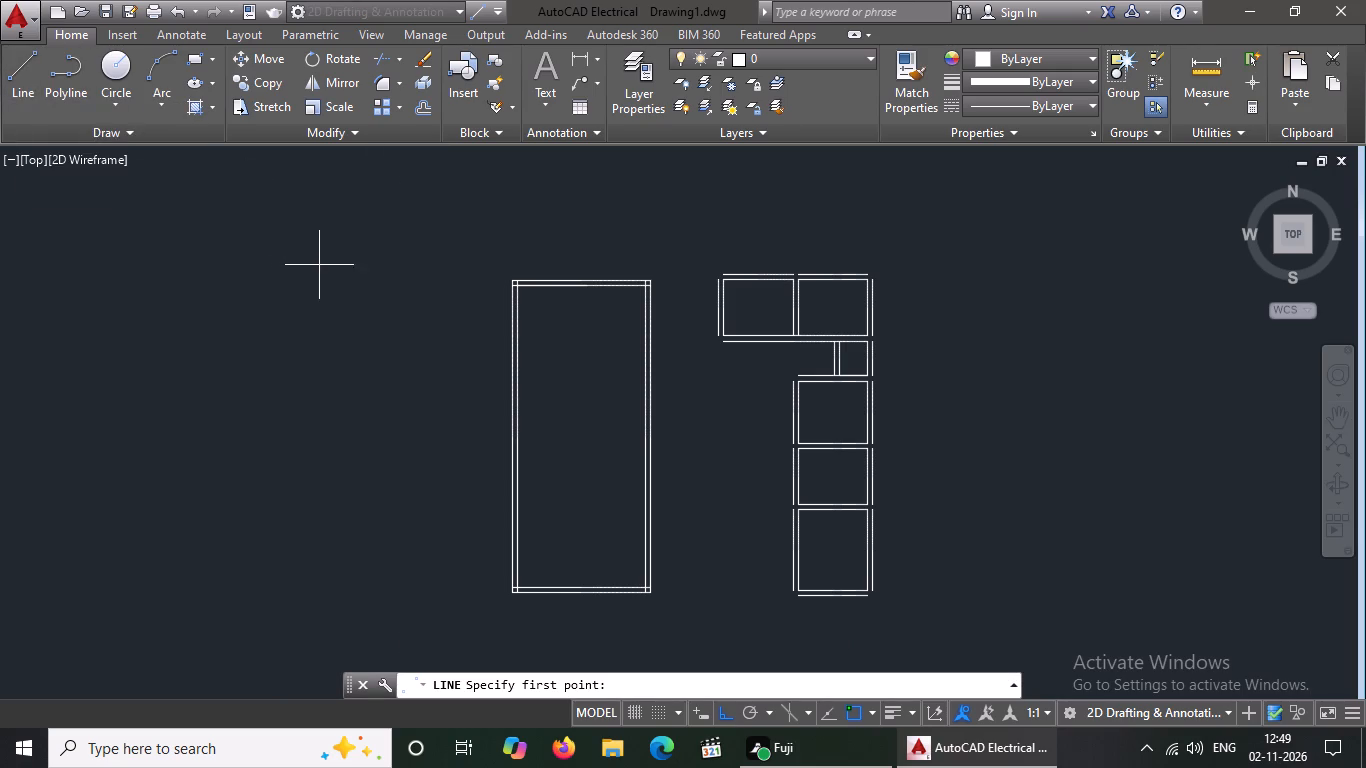
scroll(725, 343, up, 1)
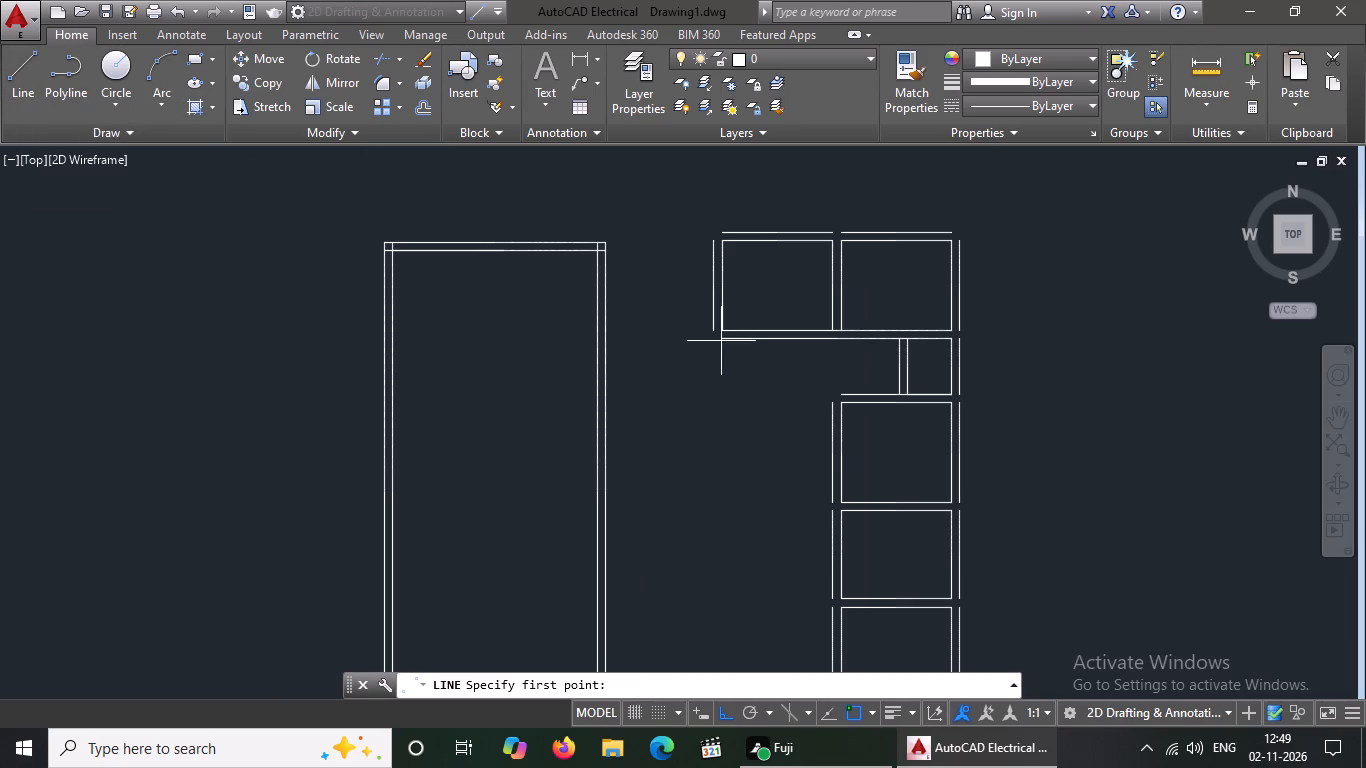
drag(722, 336, 718, 365)
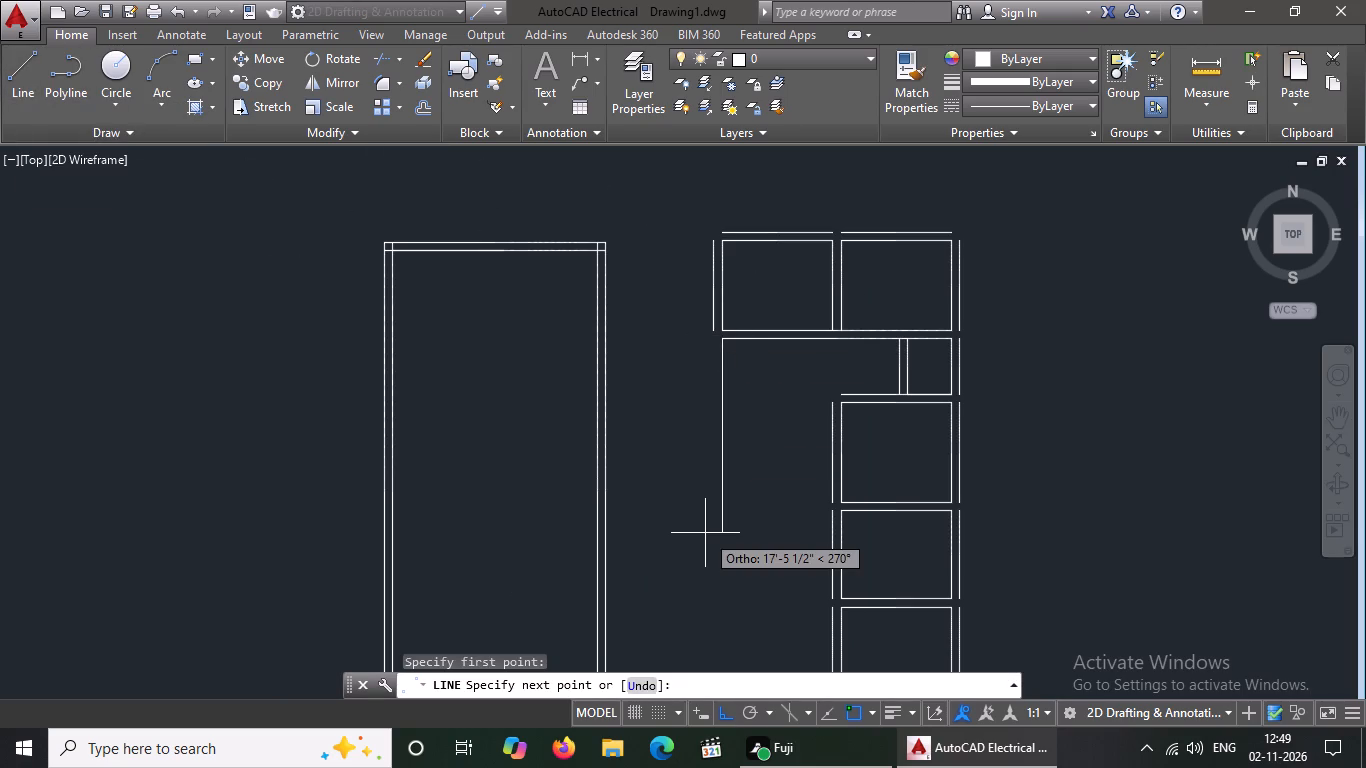
text(6'6)
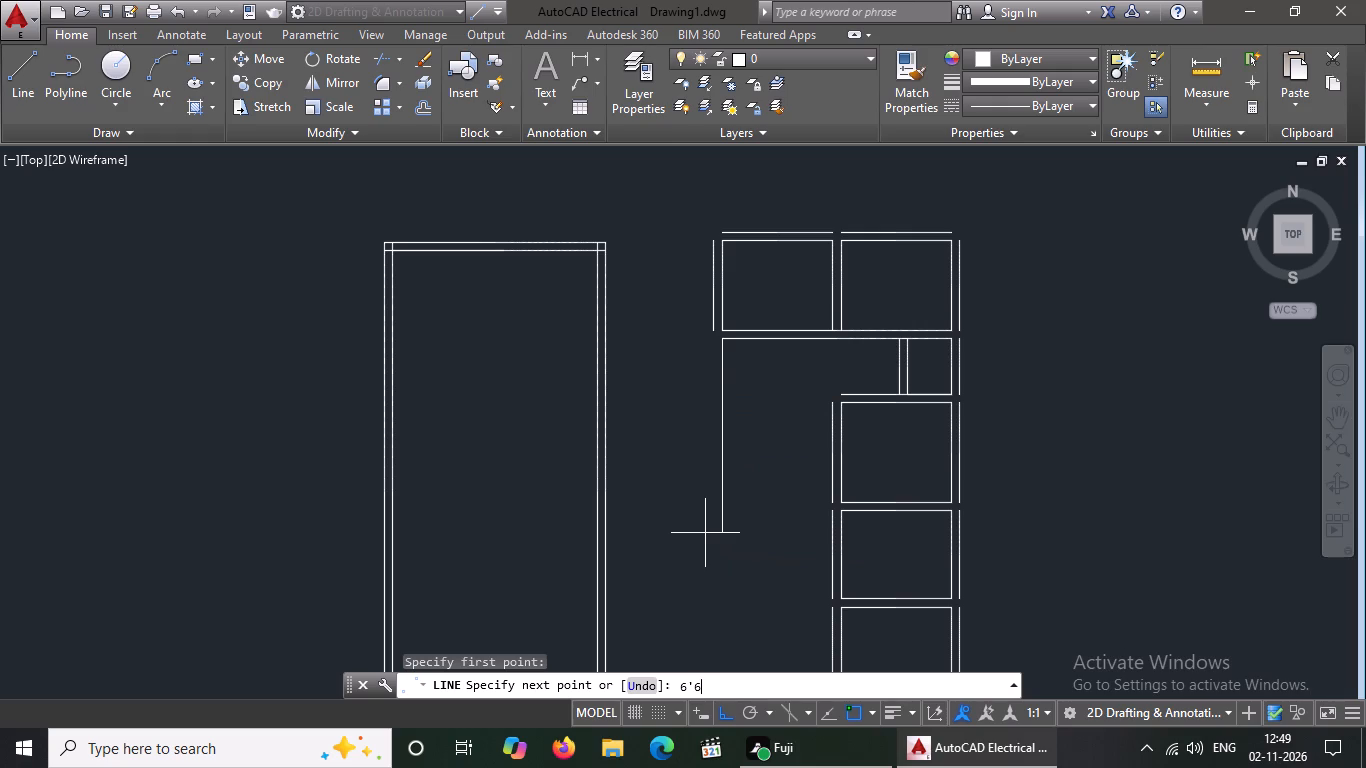
key(shift+quotedbl)
key(Return)
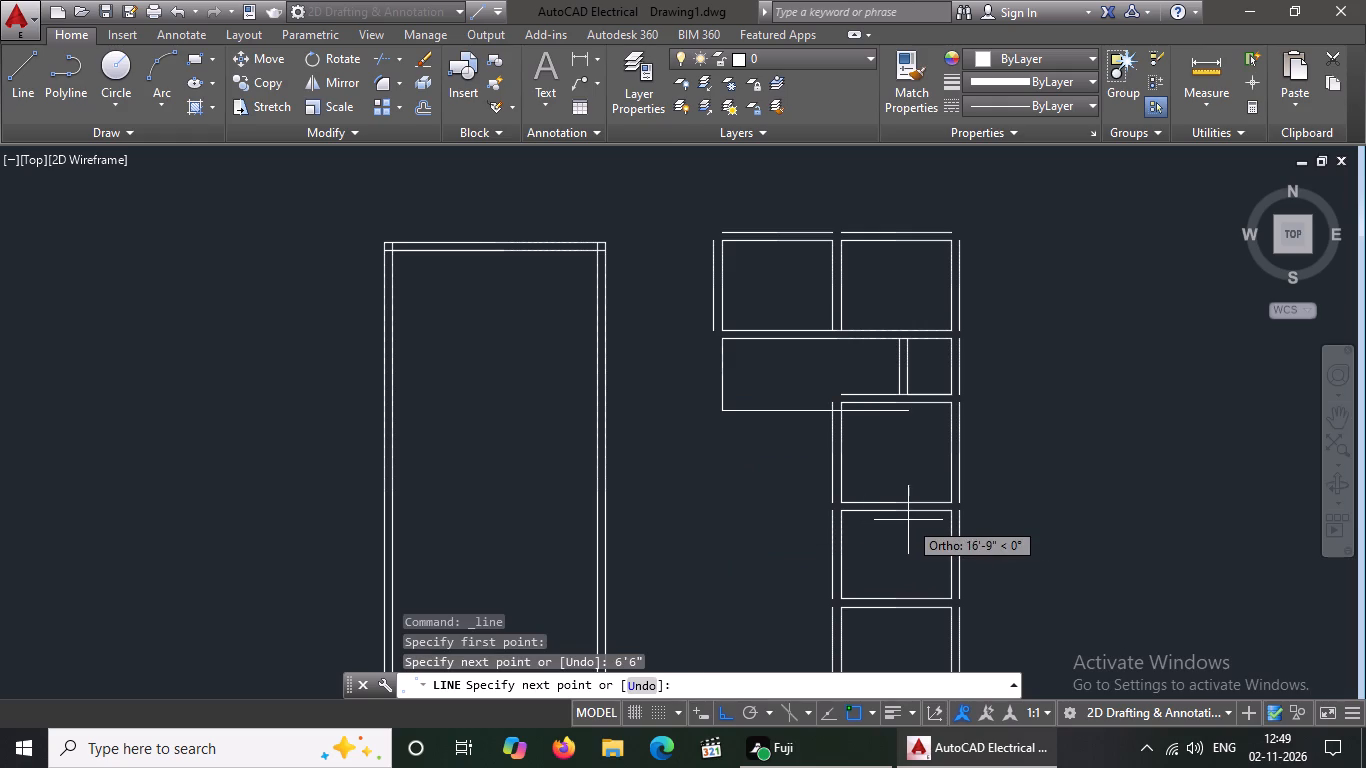
key(4)
key(apostrophe)
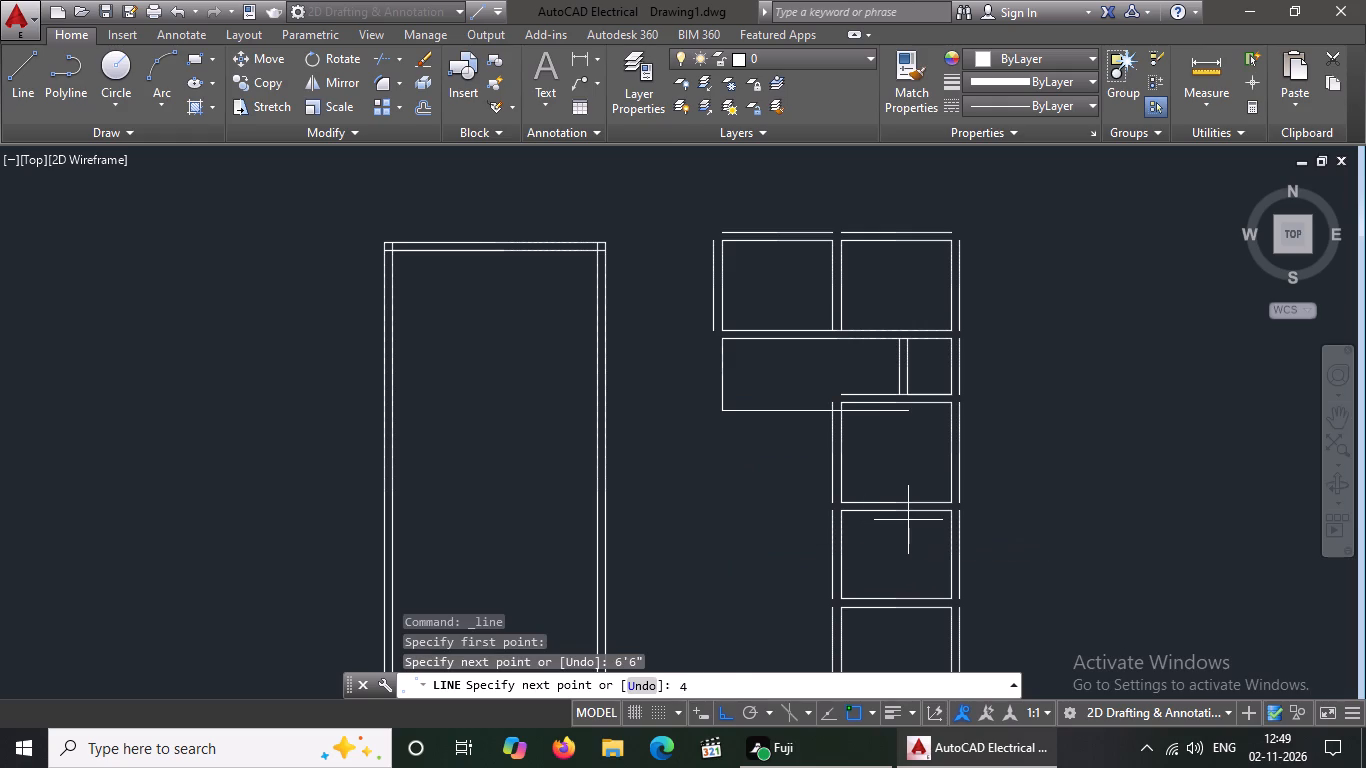
key(Return)
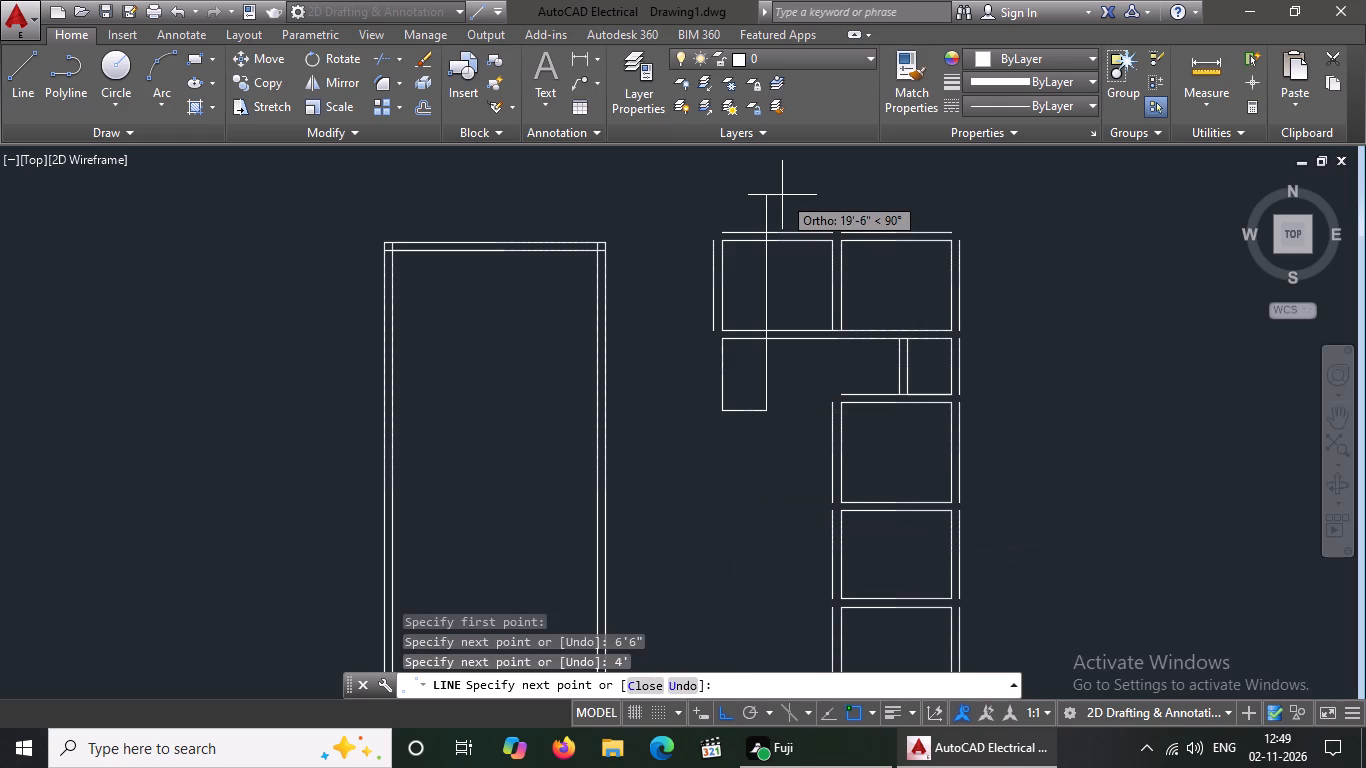
text(6'8)
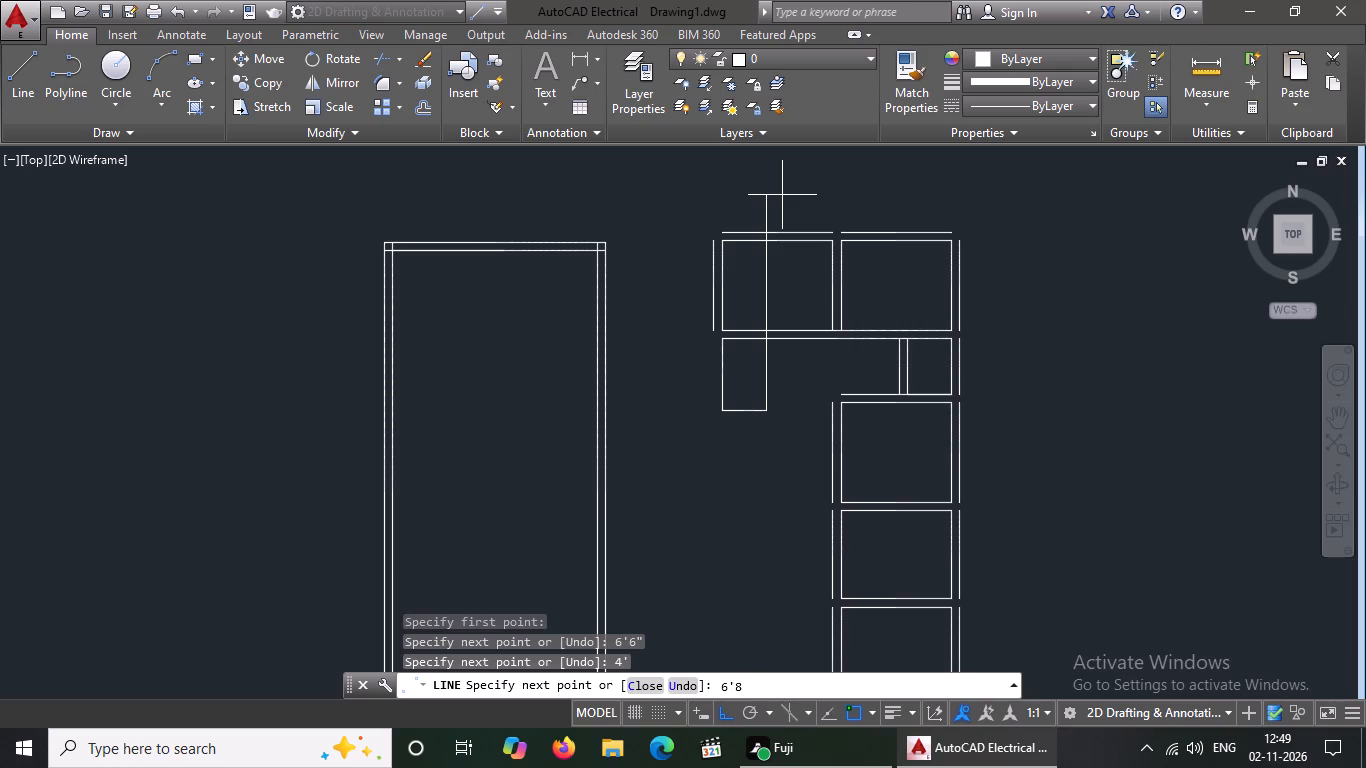
key(BackSpace)
text(6")
key(Return)
key(Return)
Offset the bottom, left and right sides of the 4' by 6'6" room 9" outward.
key(o)
key(Return)
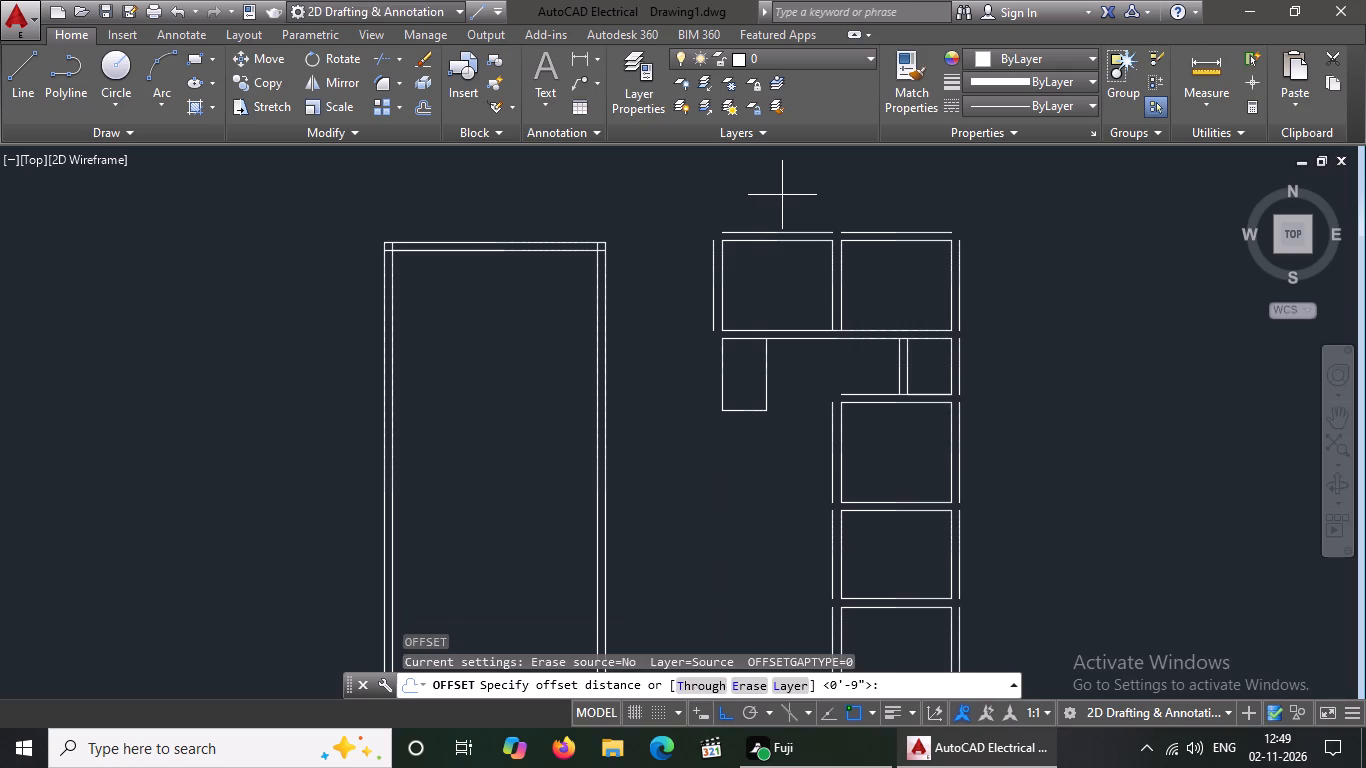
text(9")
key(Return)
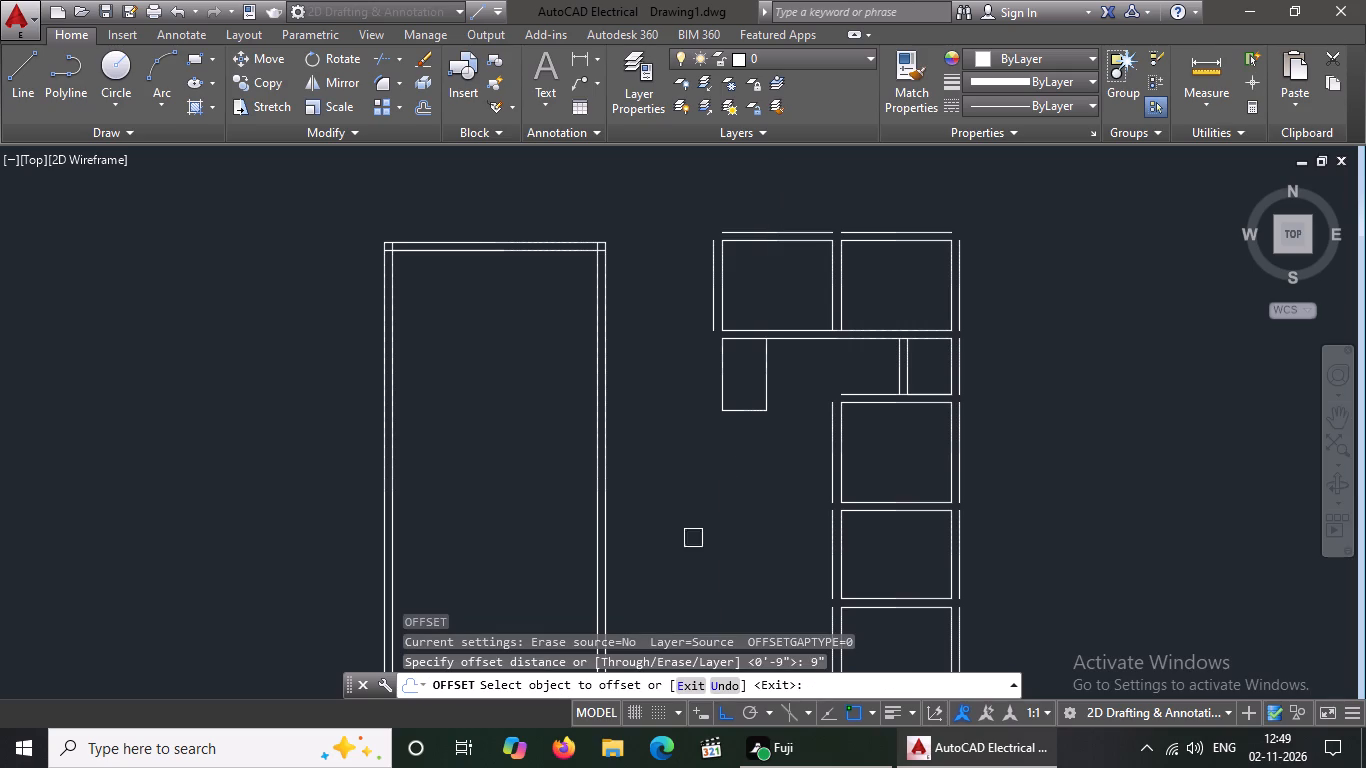
drag(736, 408, 736, 425)
click(735, 492)
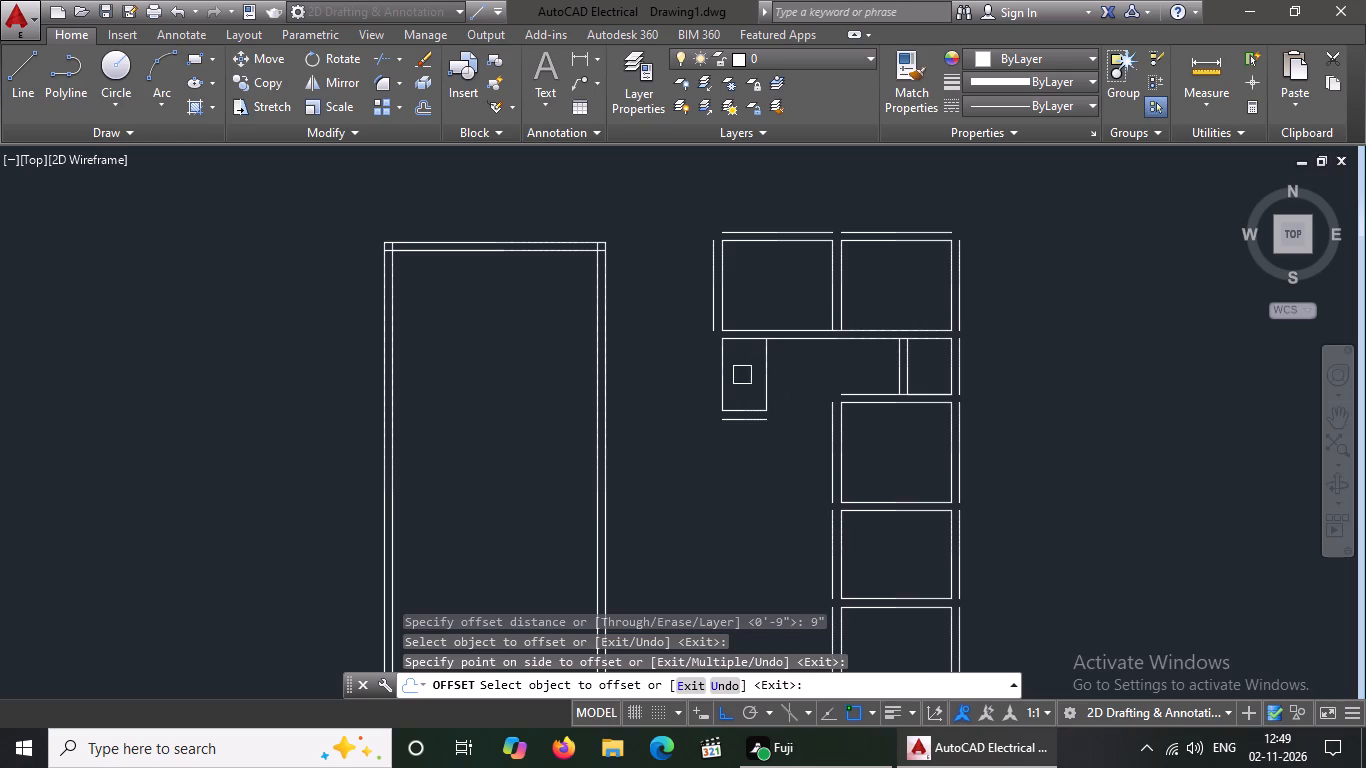
click(725, 378)
drag(600, 370, 699, 371)
drag(762, 379, 818, 378)
click(846, 378)
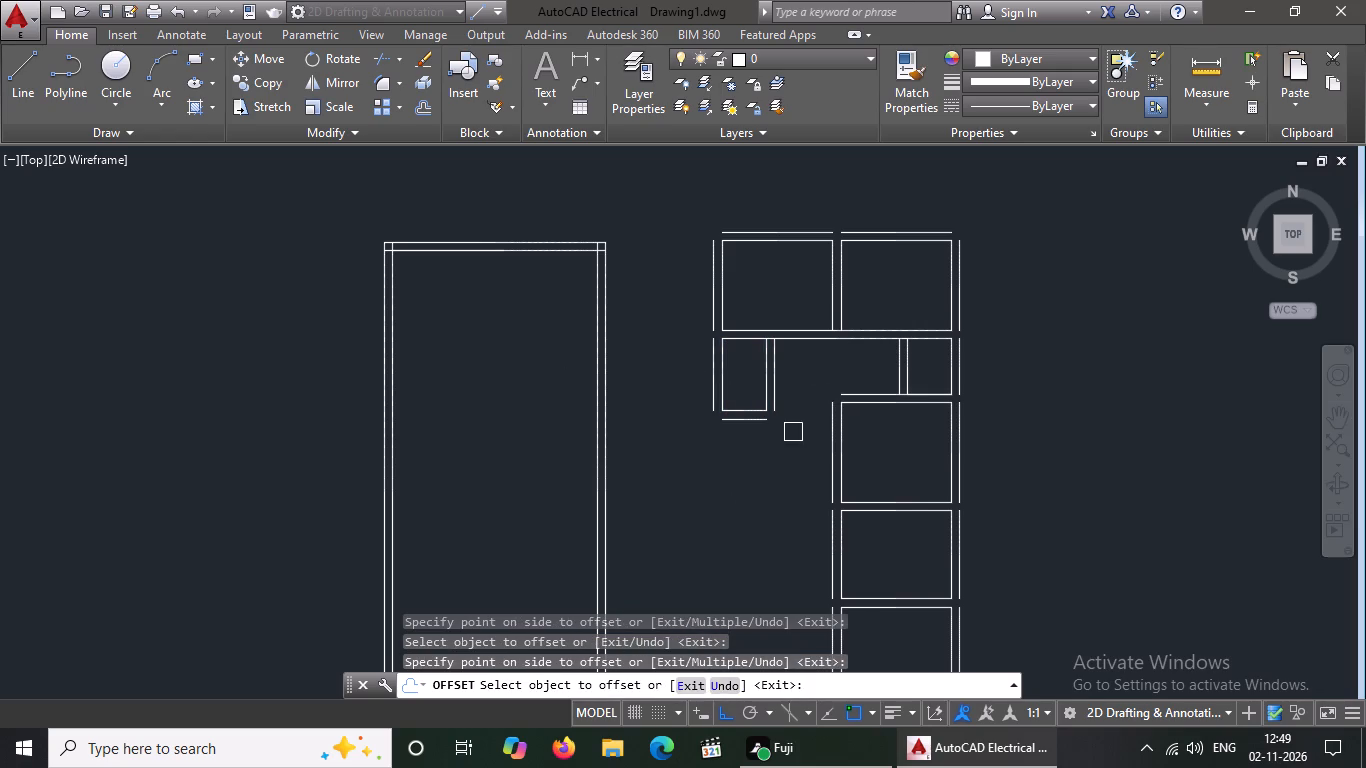
key(Escape)
key(Escape)
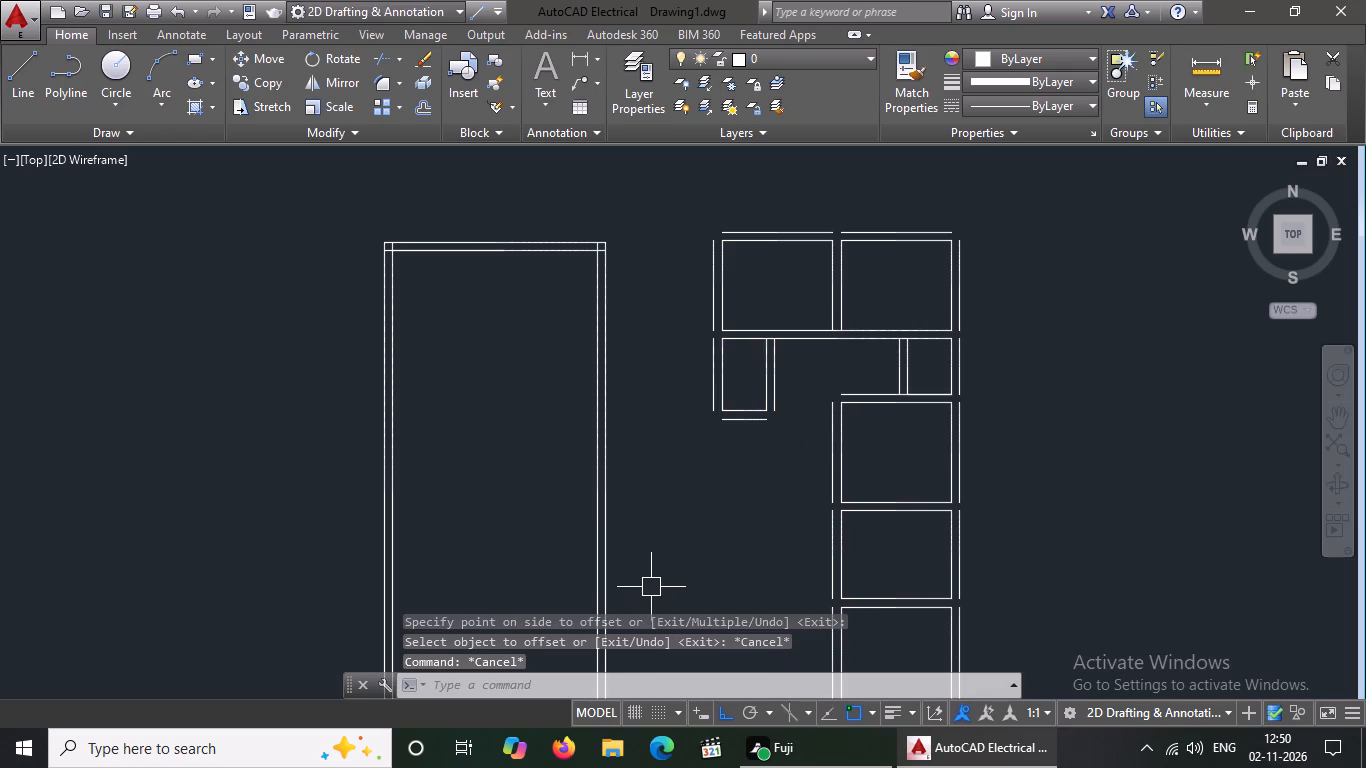
Draw a line 8'2" long straight down from the left end of the 4' by 6'6" room's outer bottom line.
scroll(651, 587, down, 1)
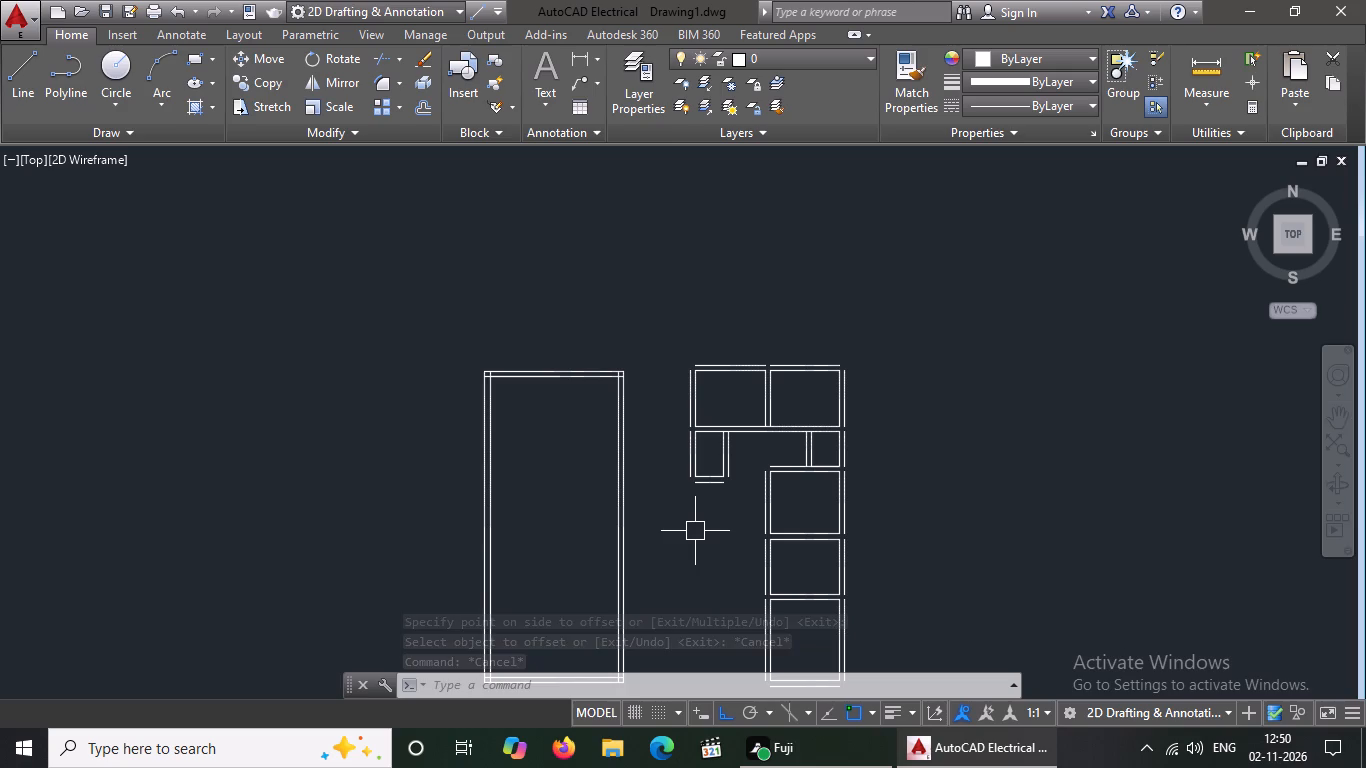
key(l)
key(Return)
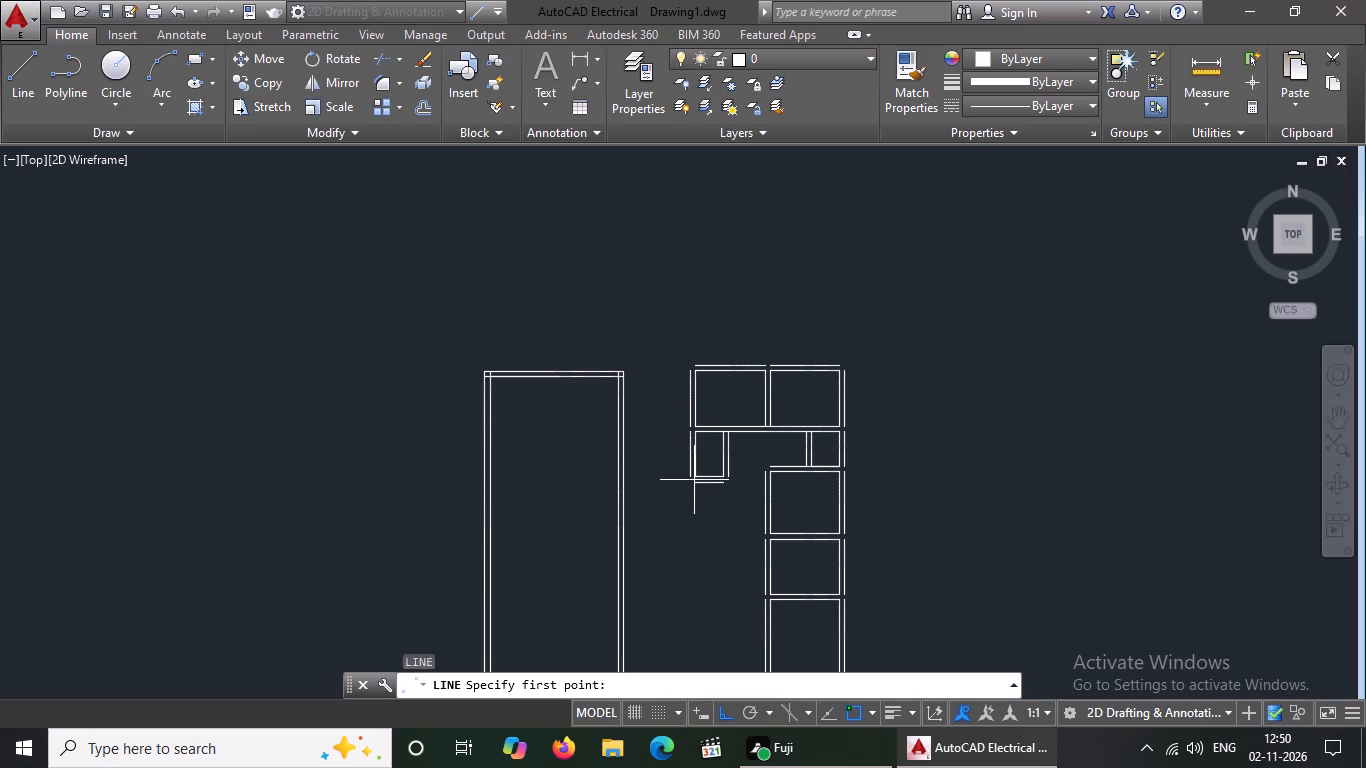
click(696, 483)
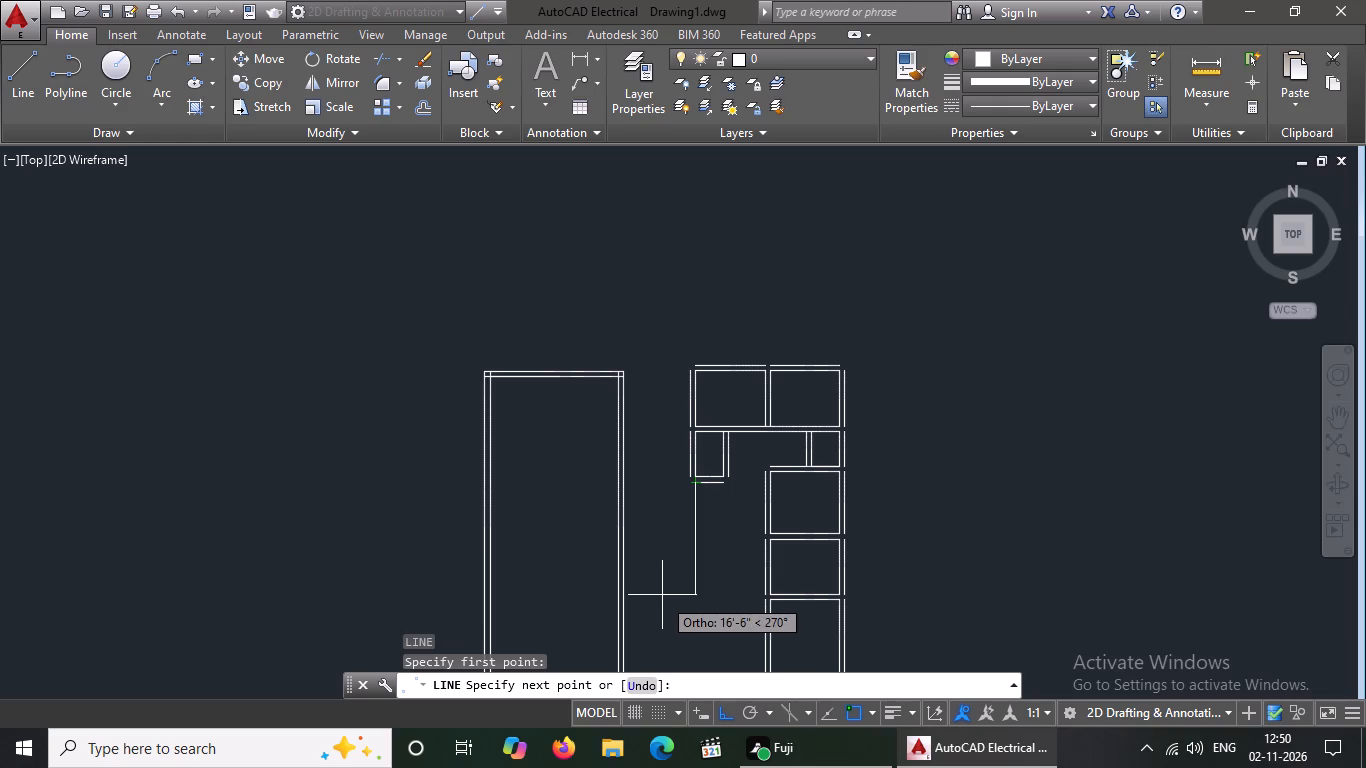
text(8'2")
key(Return)
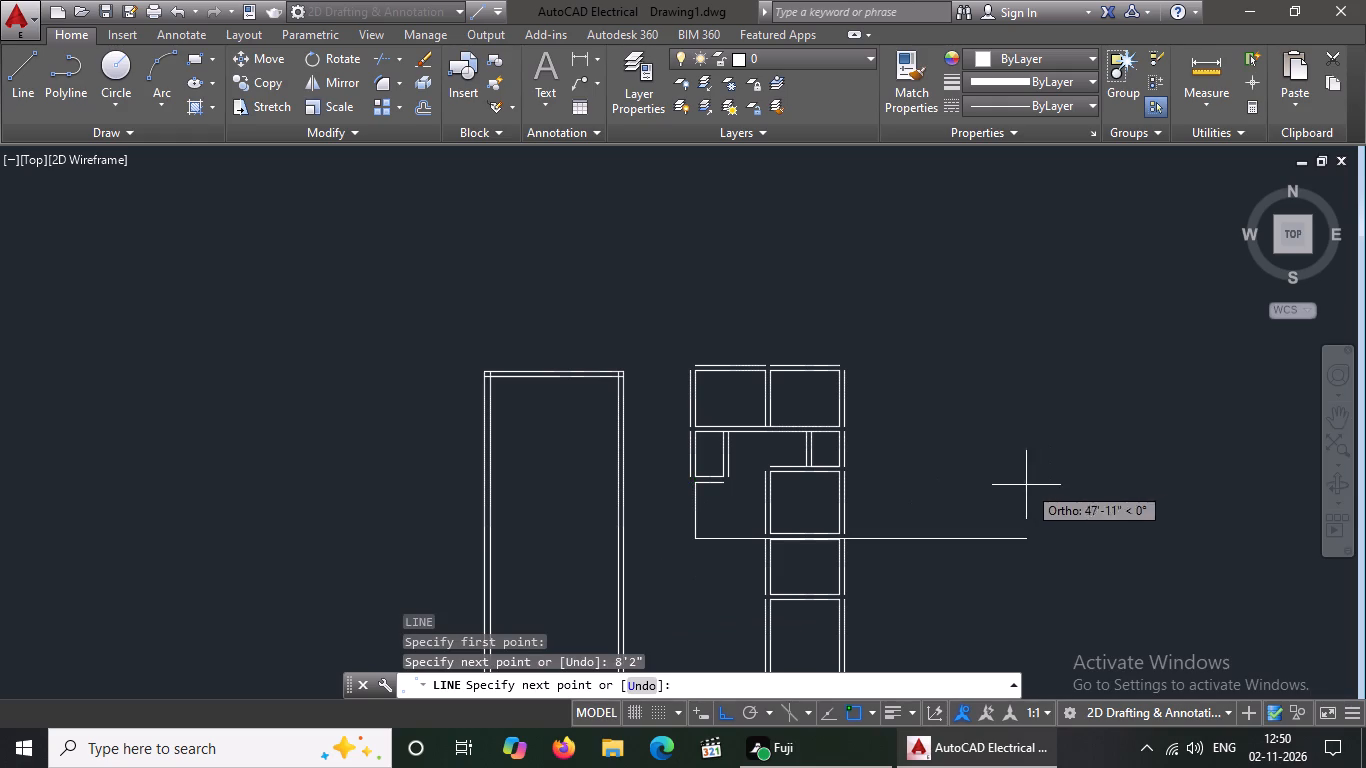
scroll(773, 536, up, 3)
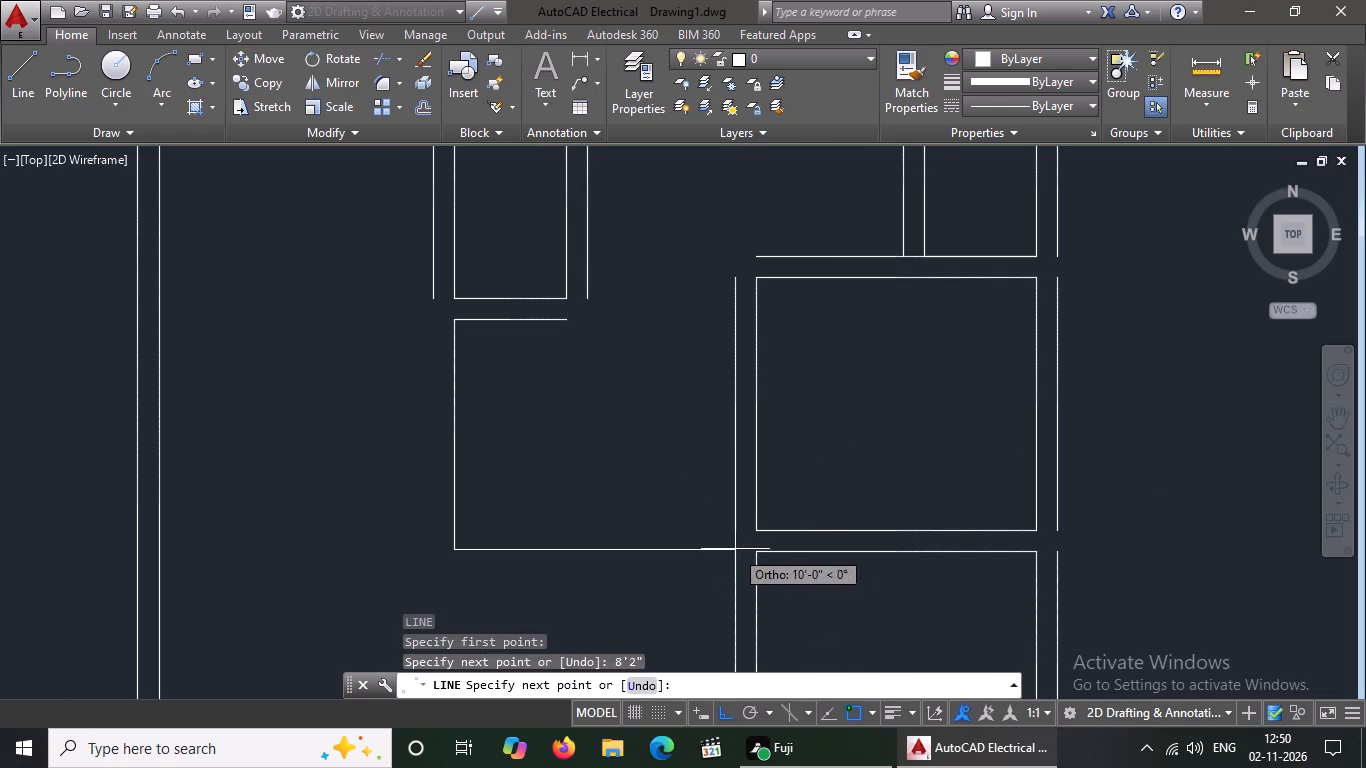
key(Escape)
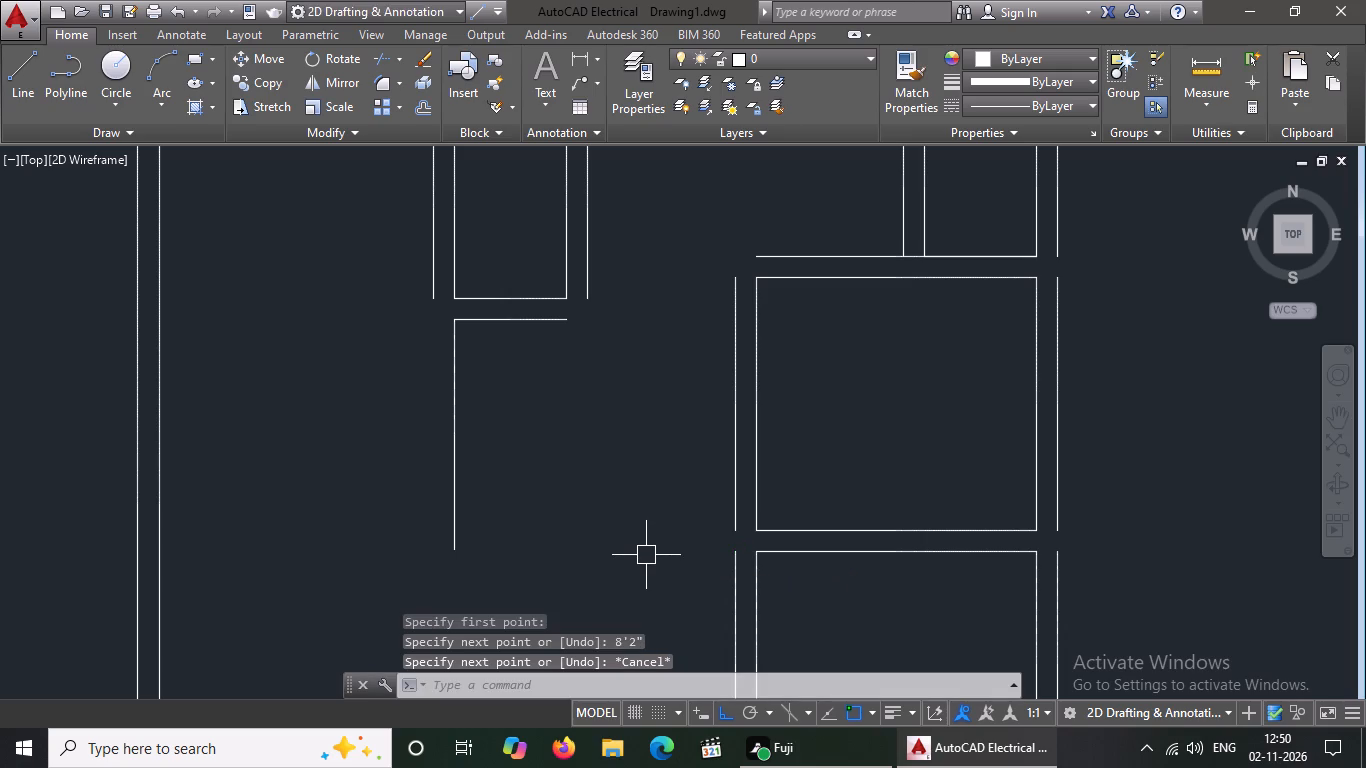
Fillet the 8'2" line and the outer left wall line to the horizontal wall lines just above the 10' by 8' room.
key(f)
key(Return)
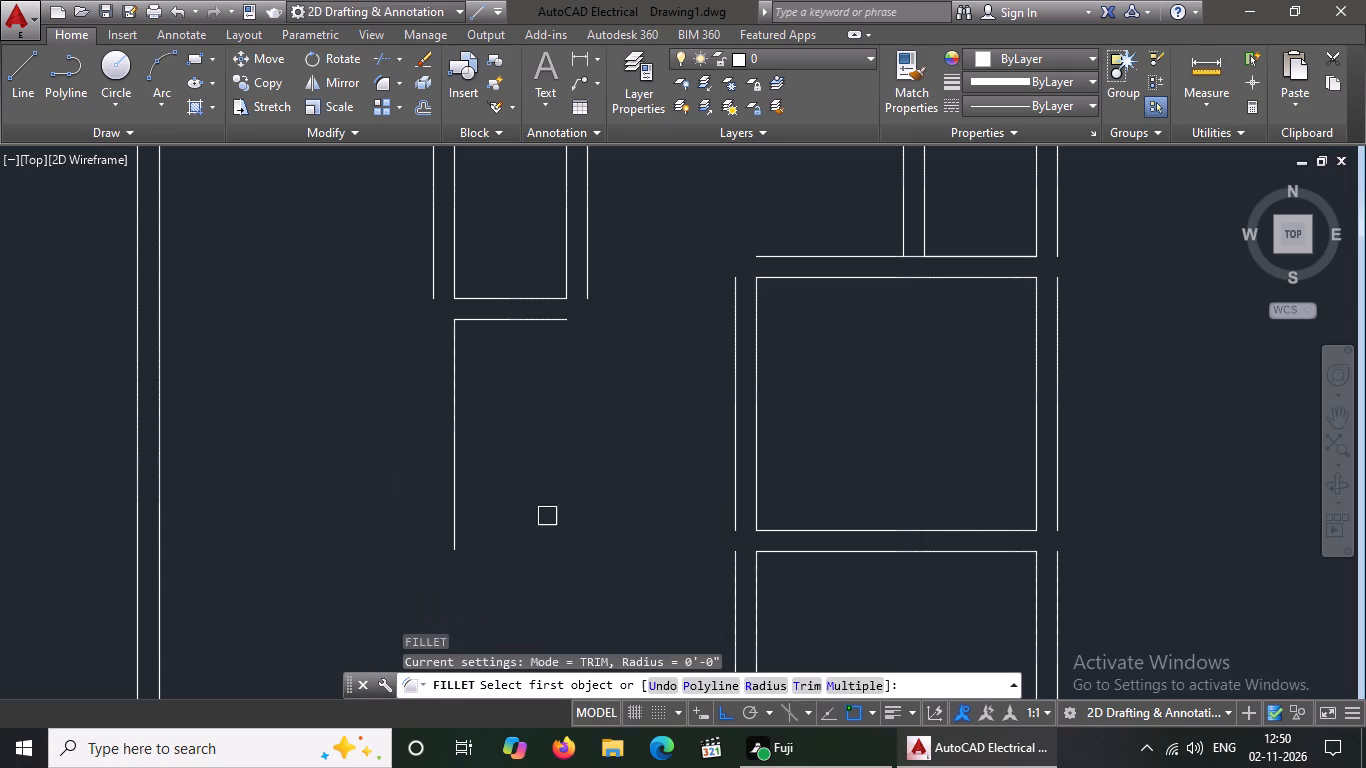
click(451, 445)
click(785, 529)
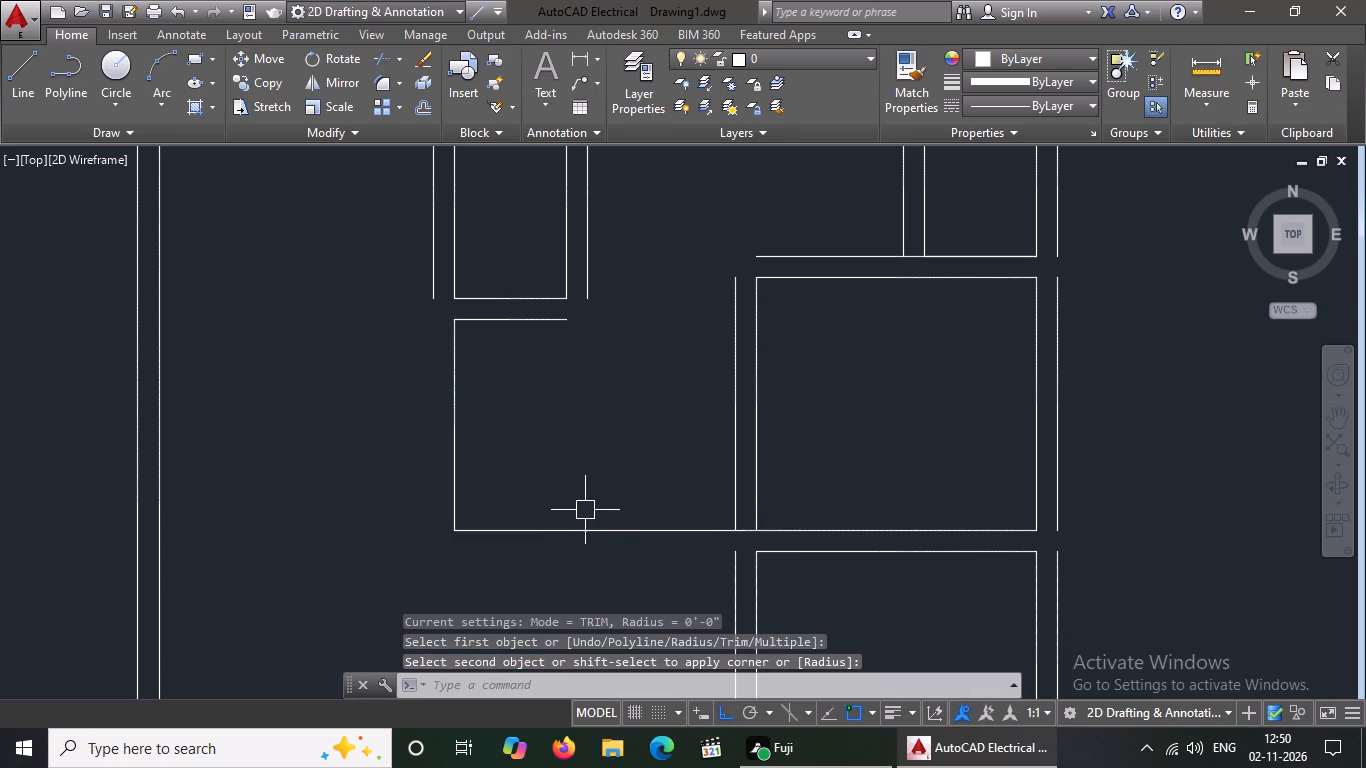
key(f)
key(Return)
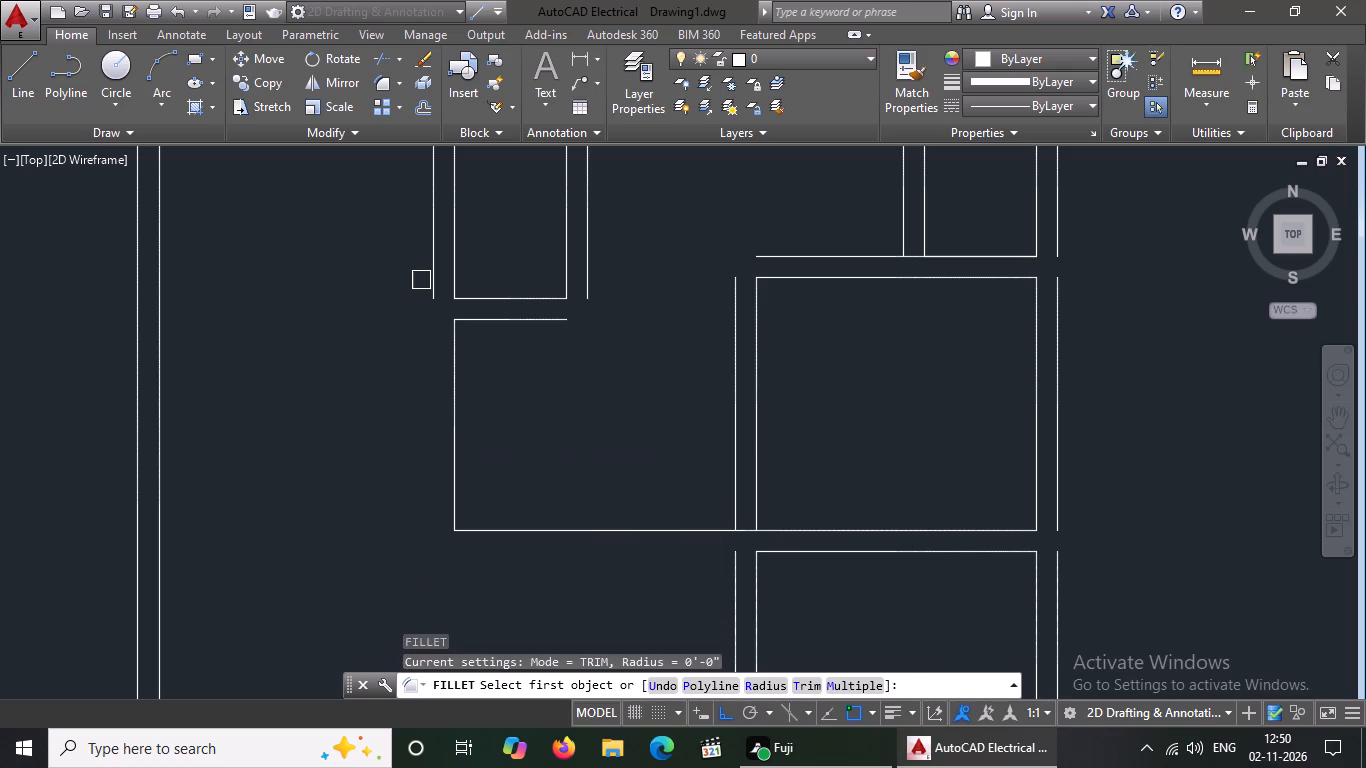
click(427, 275)
click(804, 555)
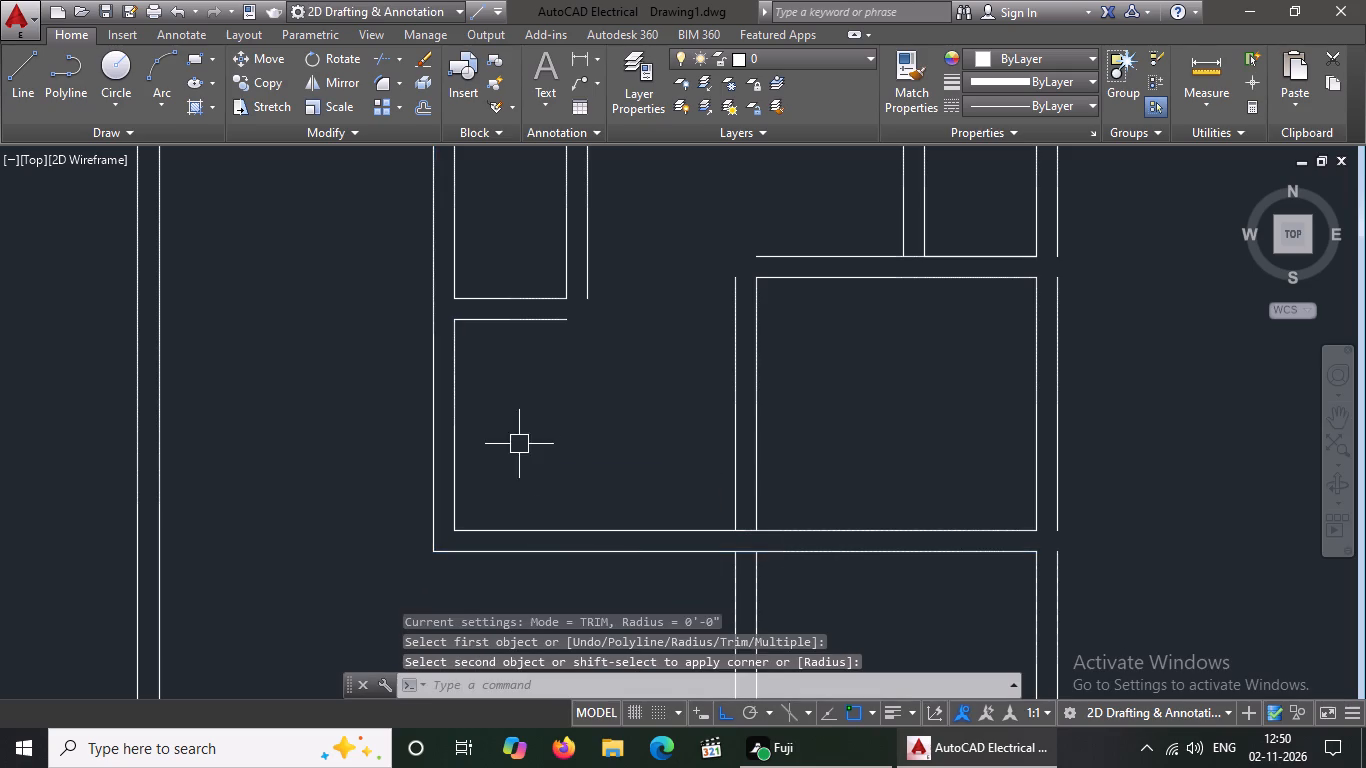
Draw a 10' line leftward from the midpoint of the 10' by 8' room's outer left line.
scroll(528, 436, down, 3)
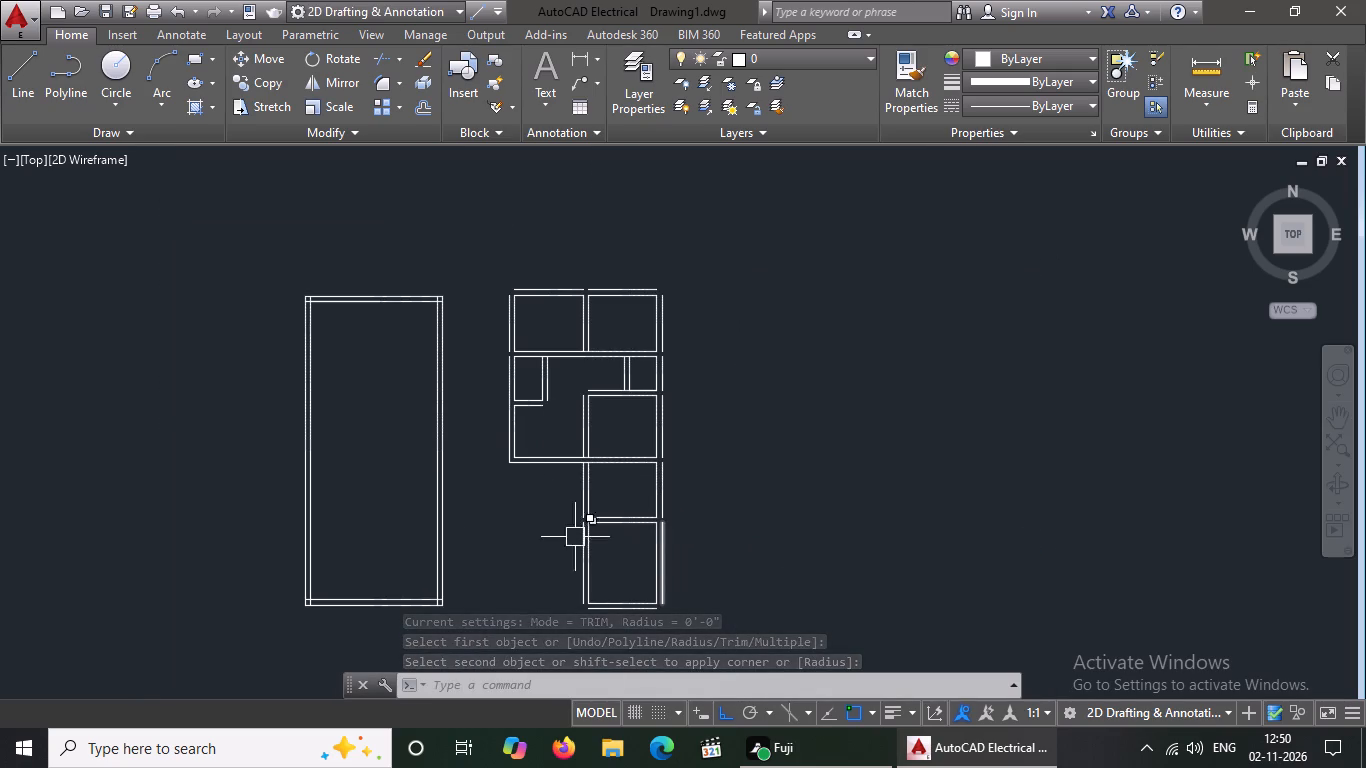
click(17, 89)
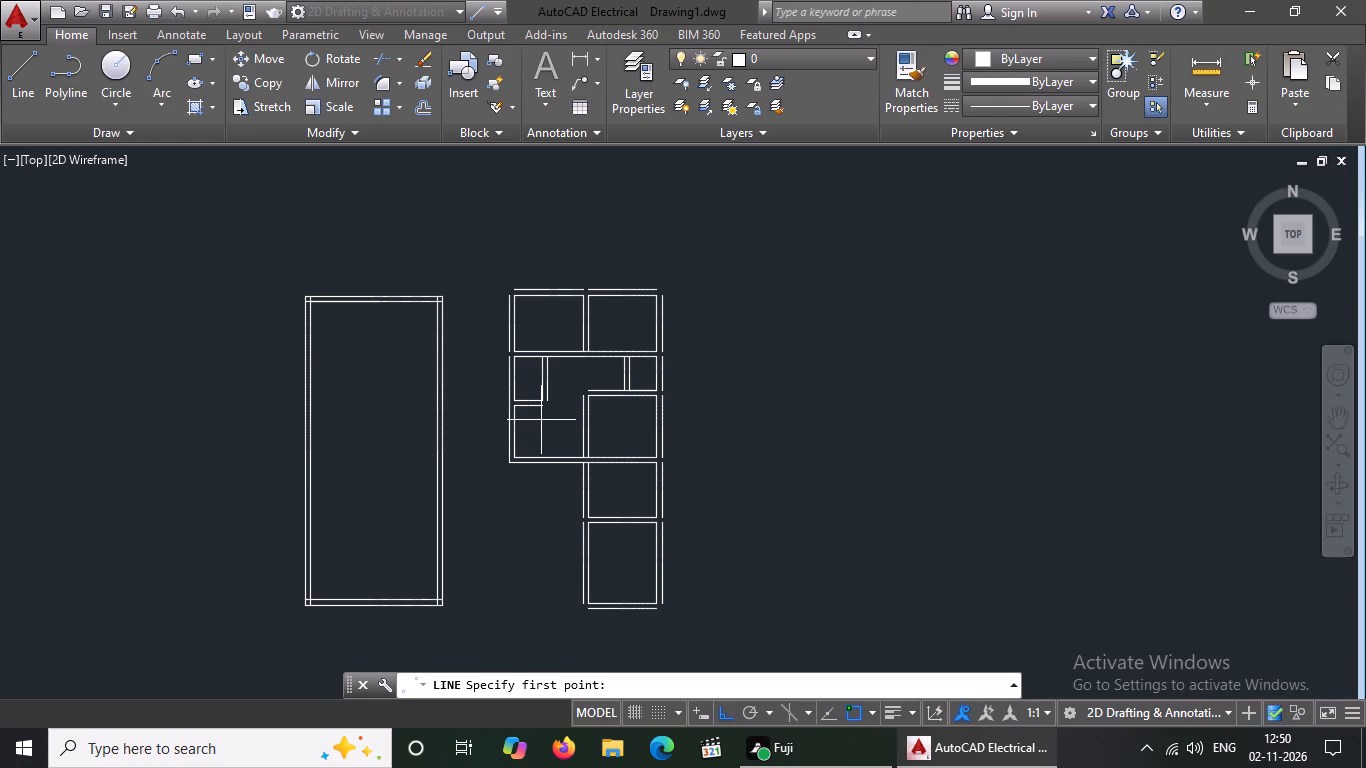
scroll(553, 468, up, 2)
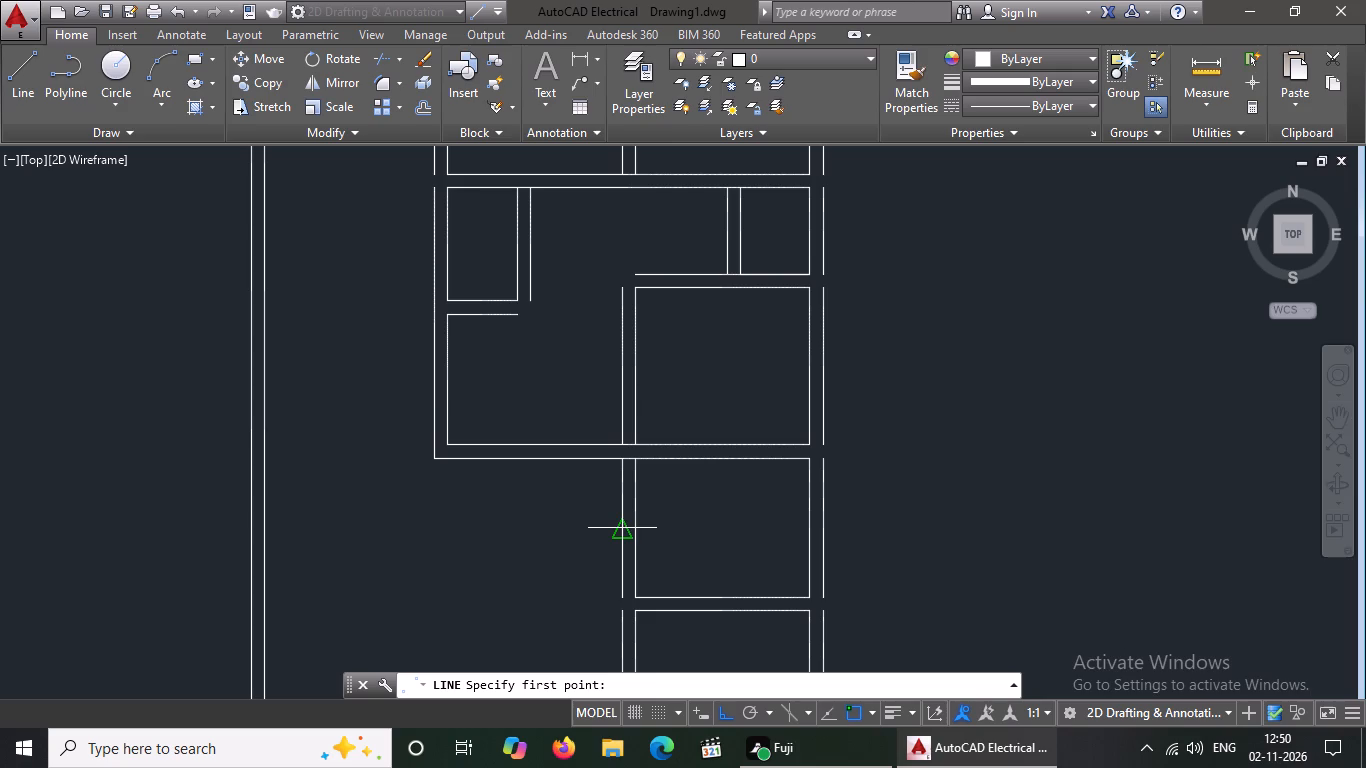
click(622, 533)
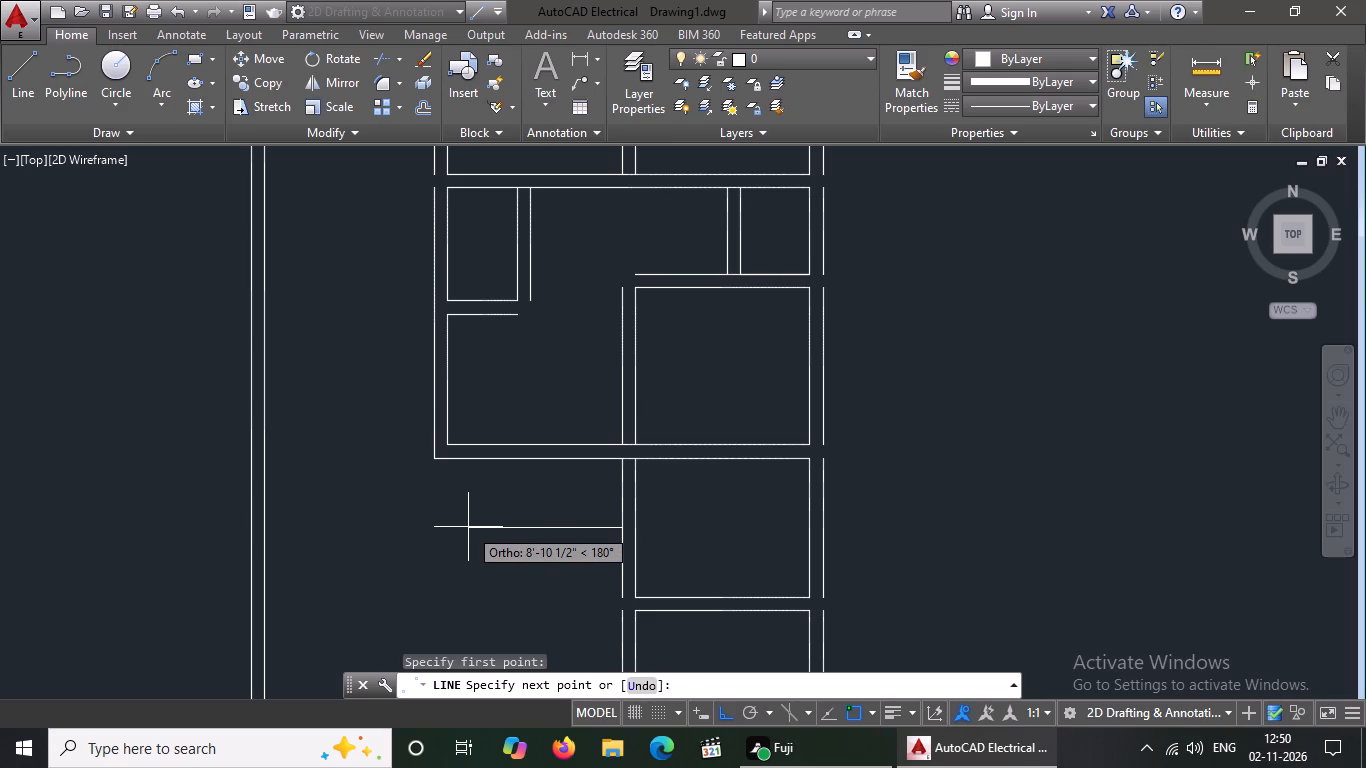
key(1)
key(0)
key(apostrophe)
key(Return)
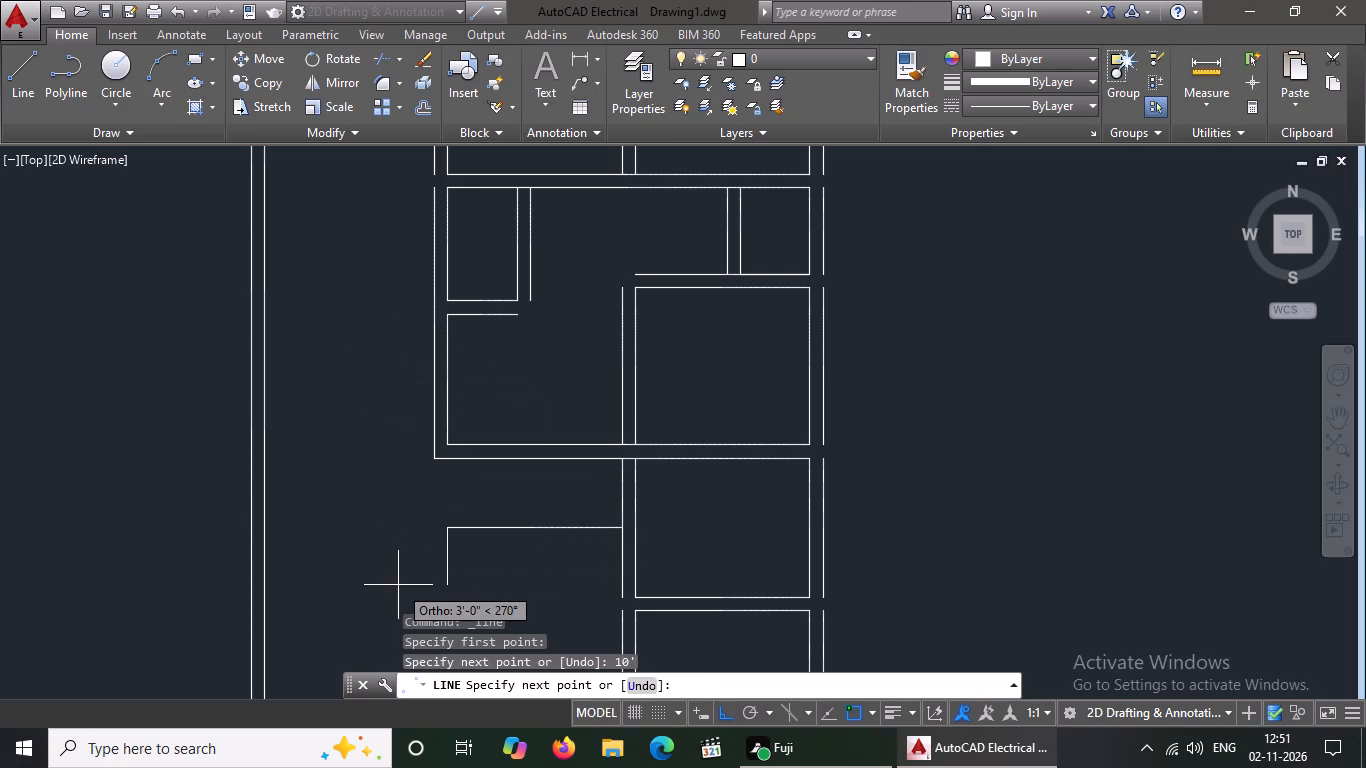
key(Escape)
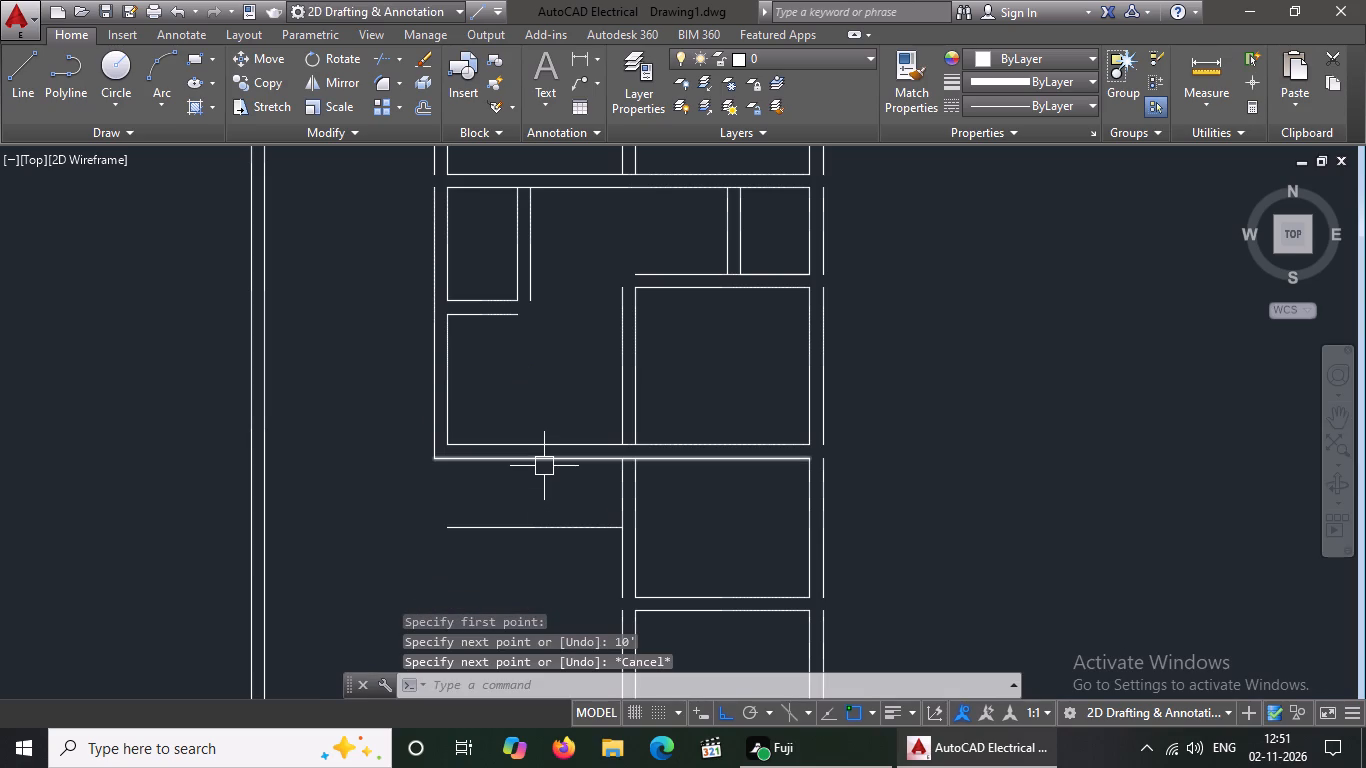
Trim the two extended horizontal wall lines between the left wall and the room stack on the right.
scroll(555, 418, down, 2)
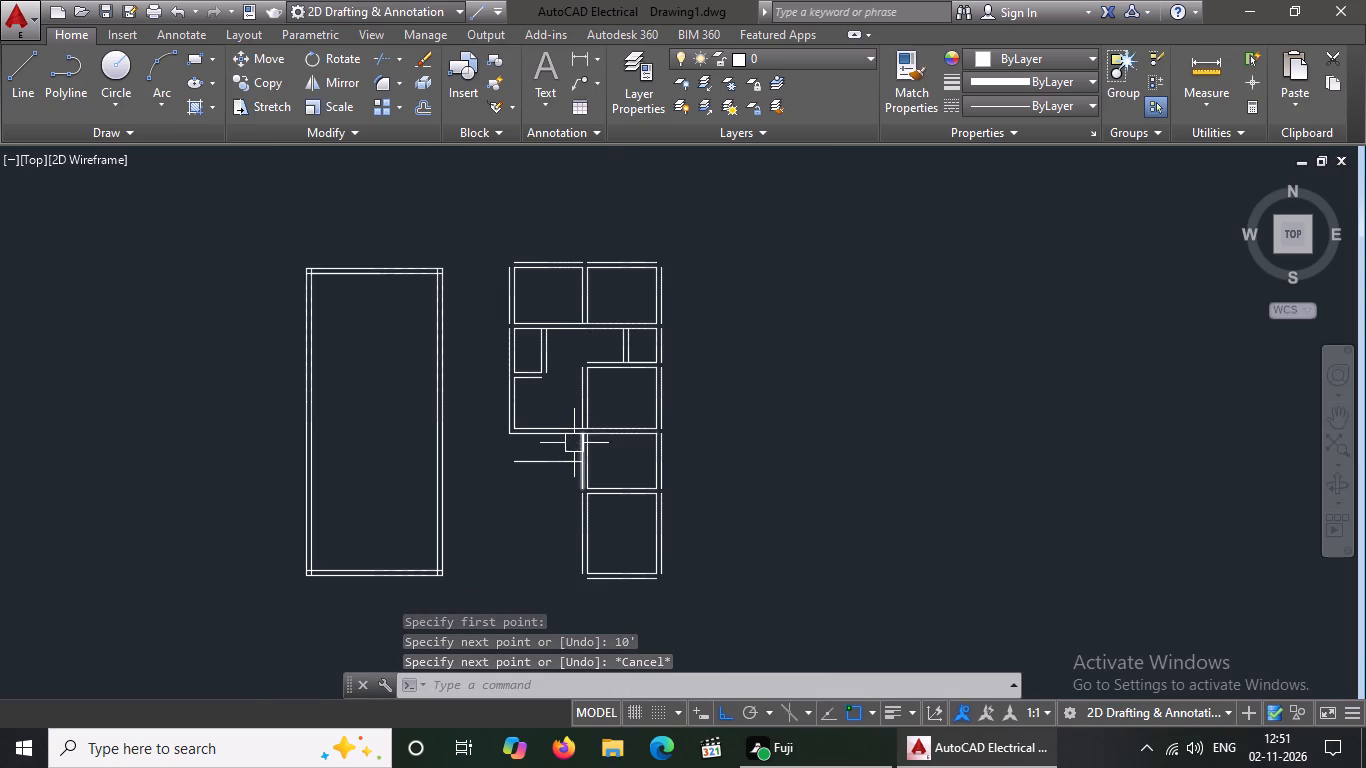
key(t)
key(r)
key(space)
key(space)
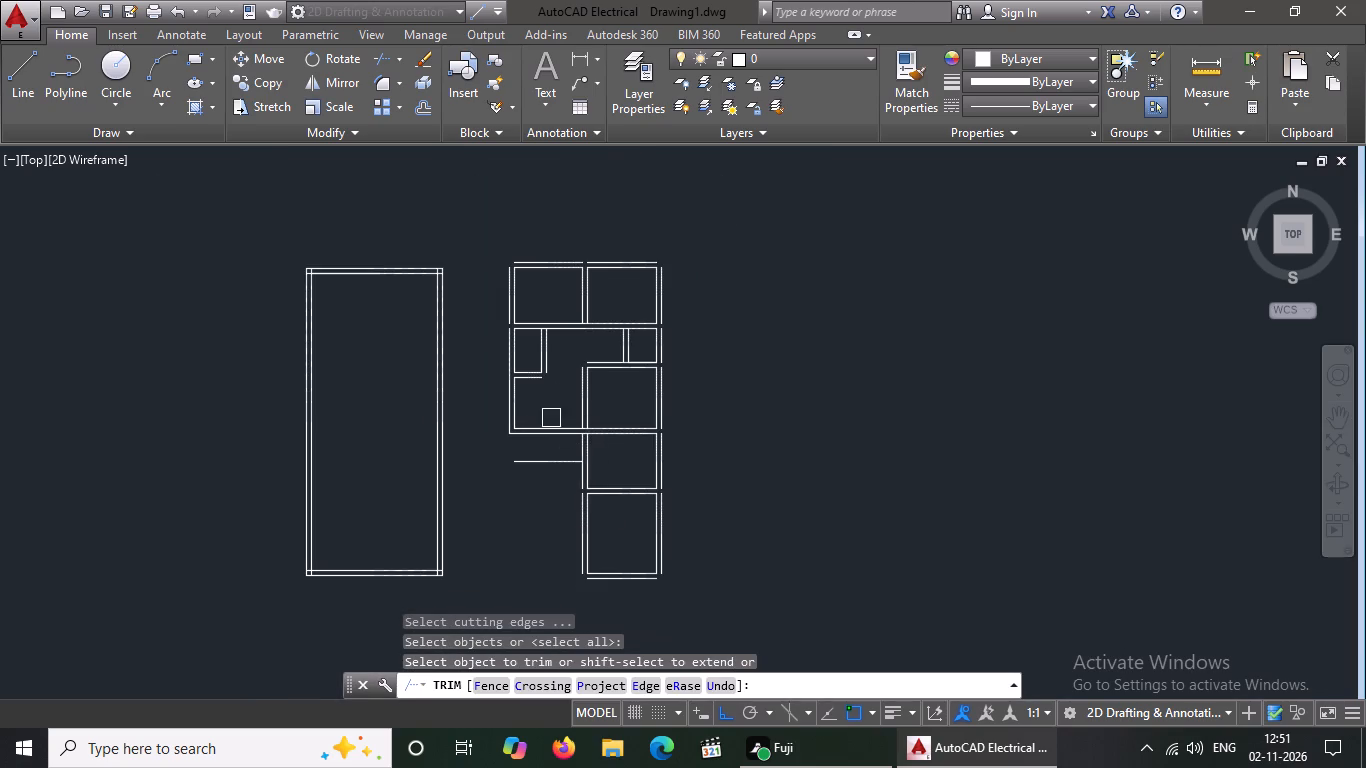
scroll(551, 416, up, 2)
click(582, 443)
click(582, 459)
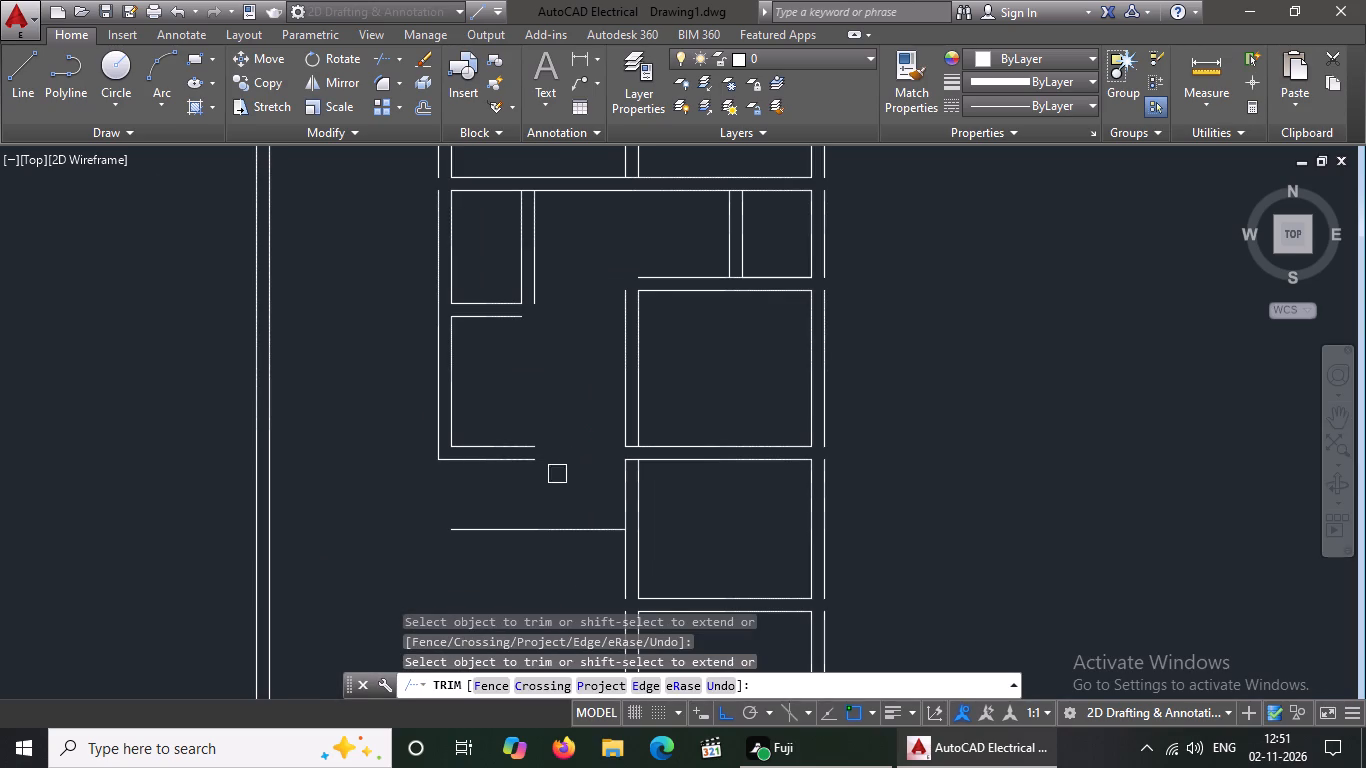
click(511, 461)
click(494, 439)
key(Escape)
Erase the leftover horizontal stubs of the trimmed wall lines beside and at the left wall.
drag(490, 423, 509, 446)
click(551, 488)
key(Delete)
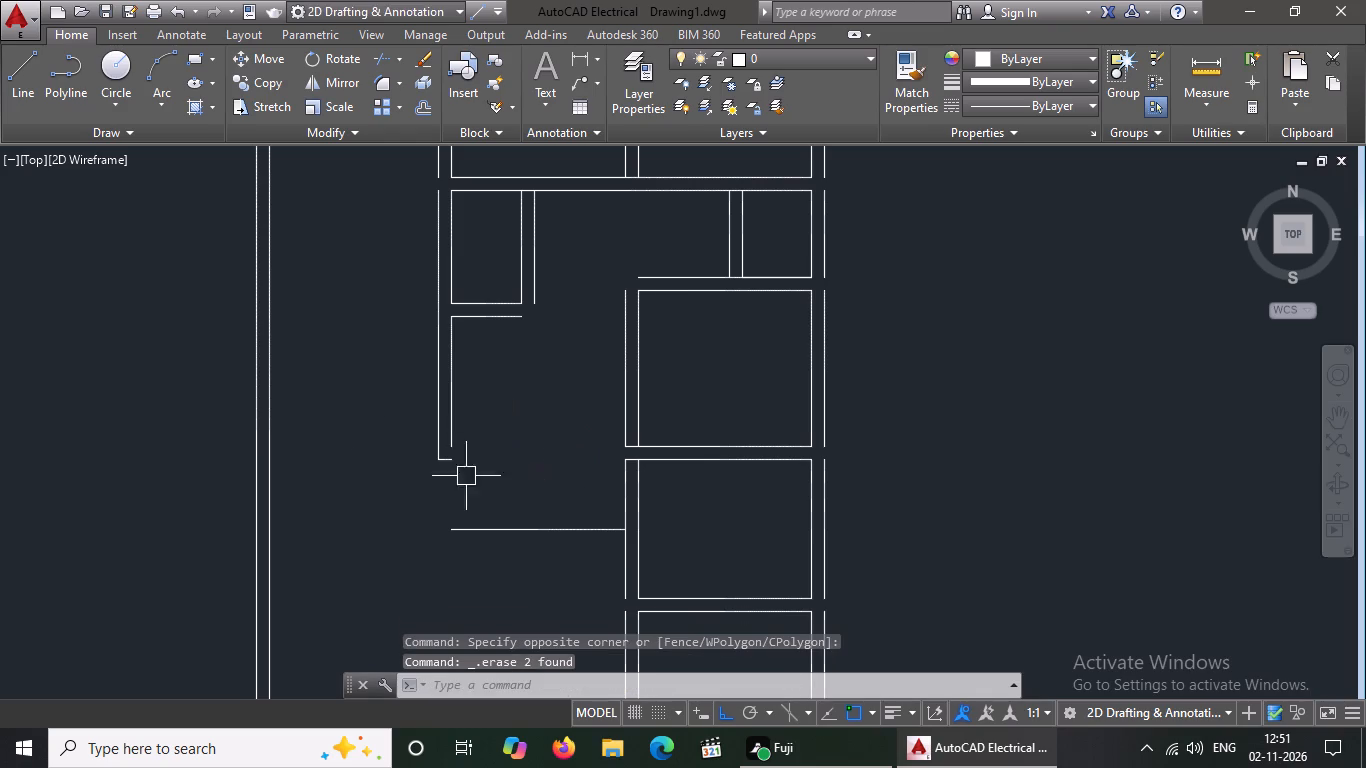
drag(393, 442, 448, 474)
click(521, 489)
key(Delete)
Fillet the inner left wall line with the new 10' line to close the room's bottom-left corner.
text(f)
key(space)
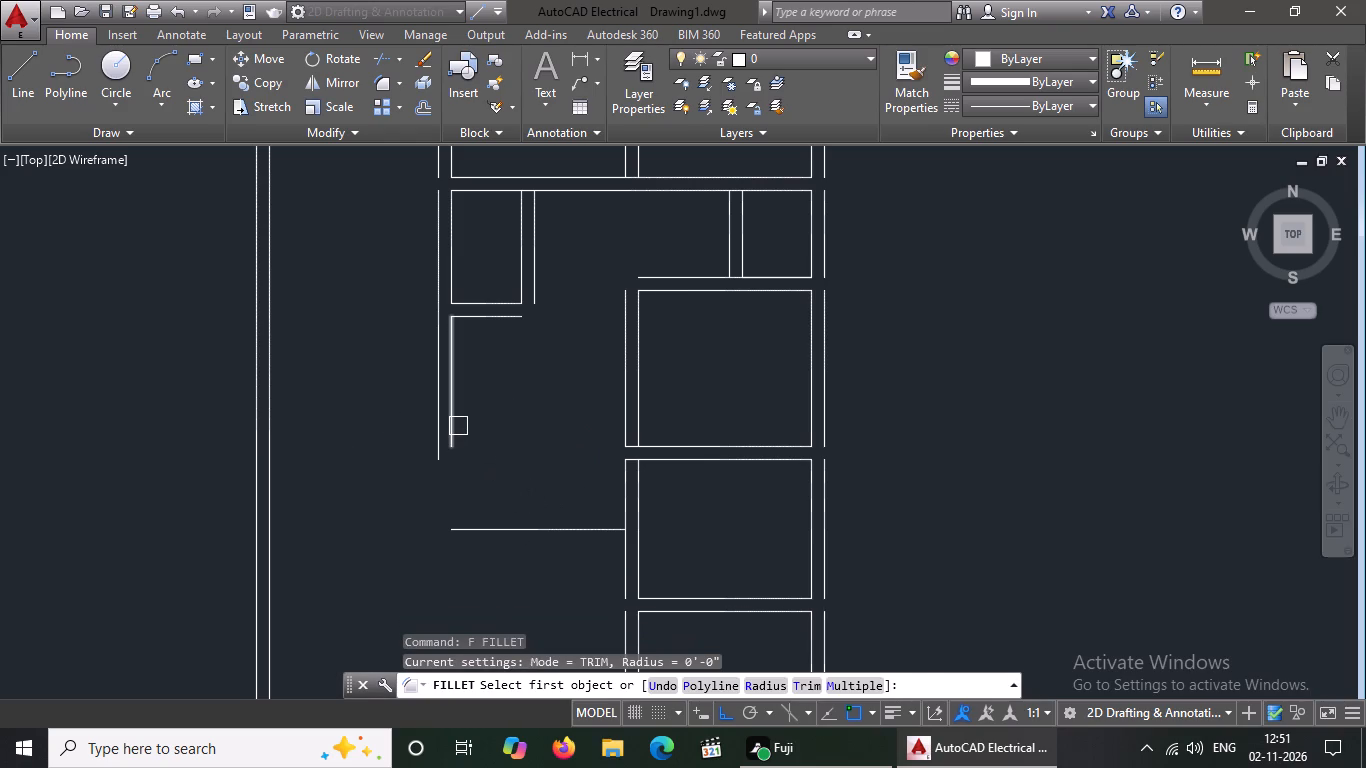
click(458, 426)
click(536, 529)
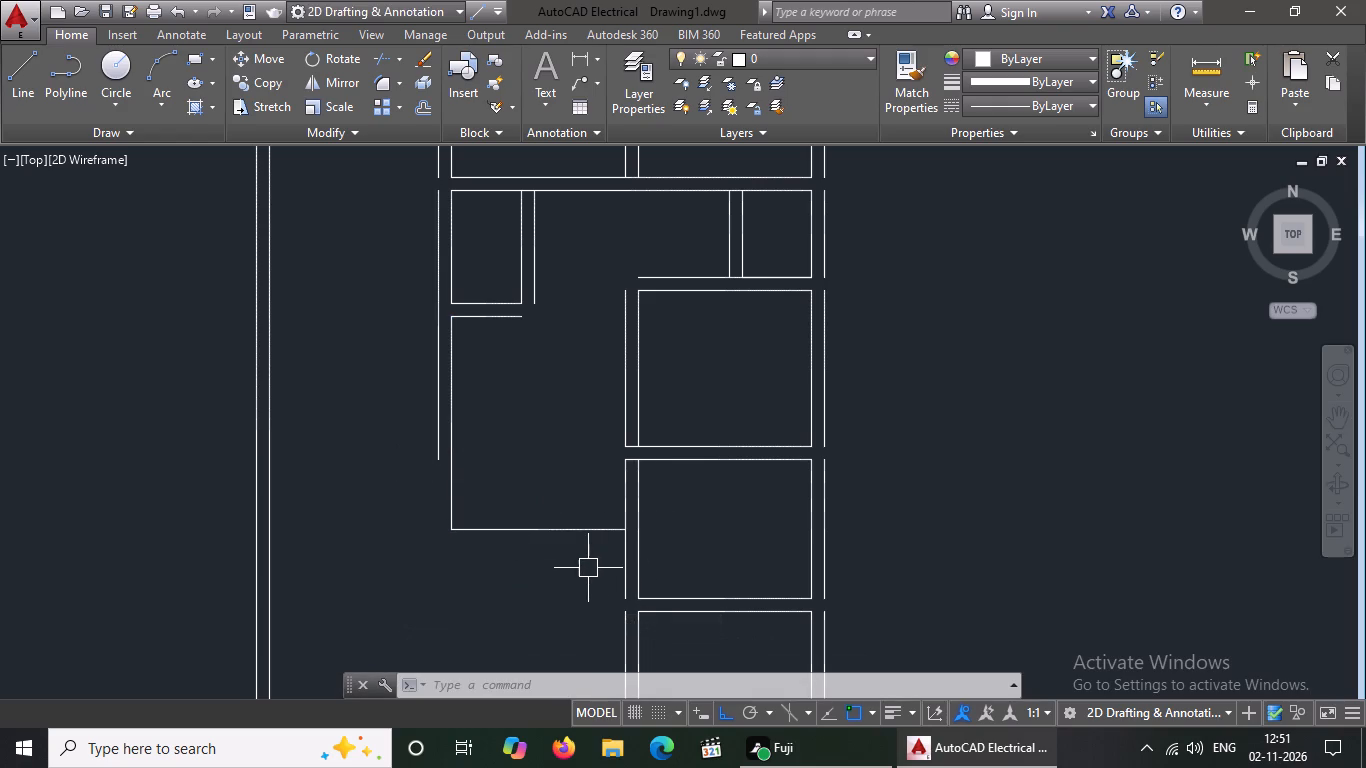
Offset the 10' bottom line 90" downward.
key(o)
key(Return)
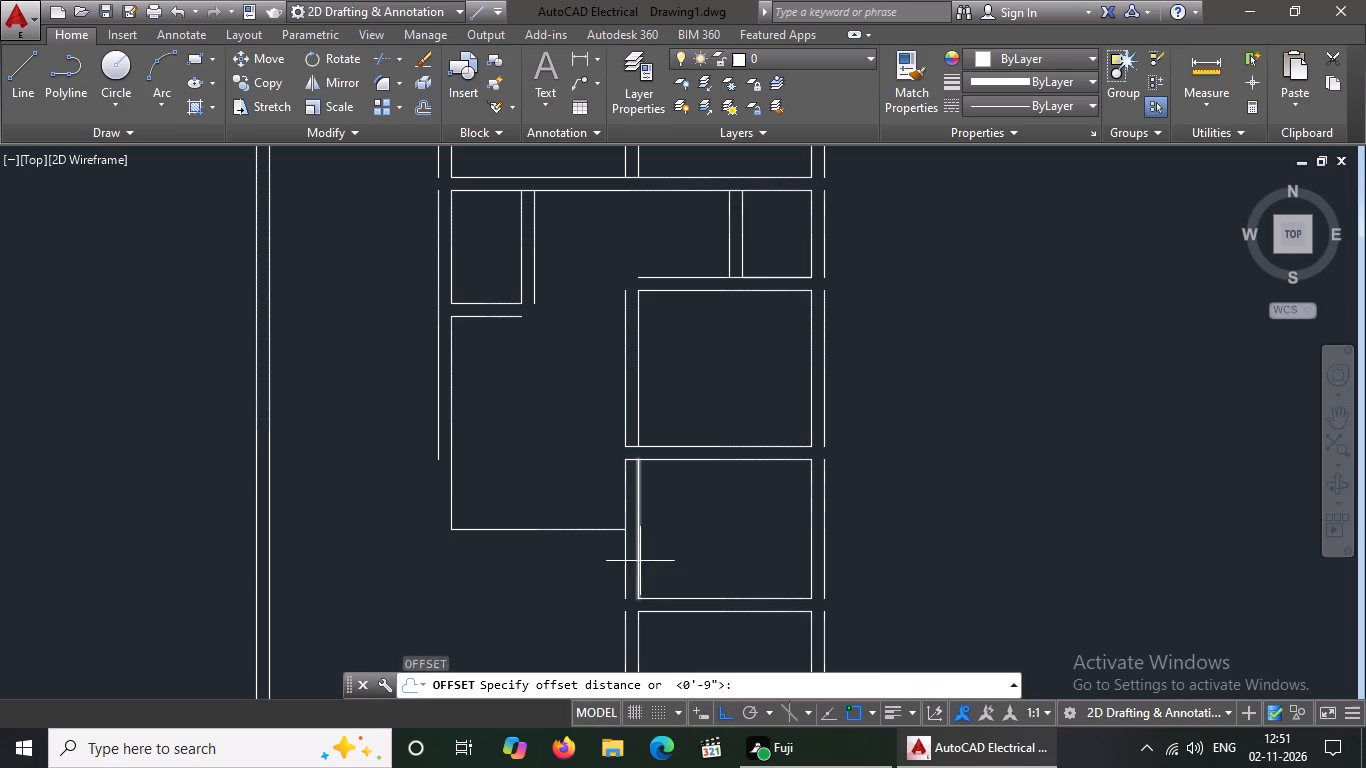
text(90)
key(shift+quotedbl)
key(Return)
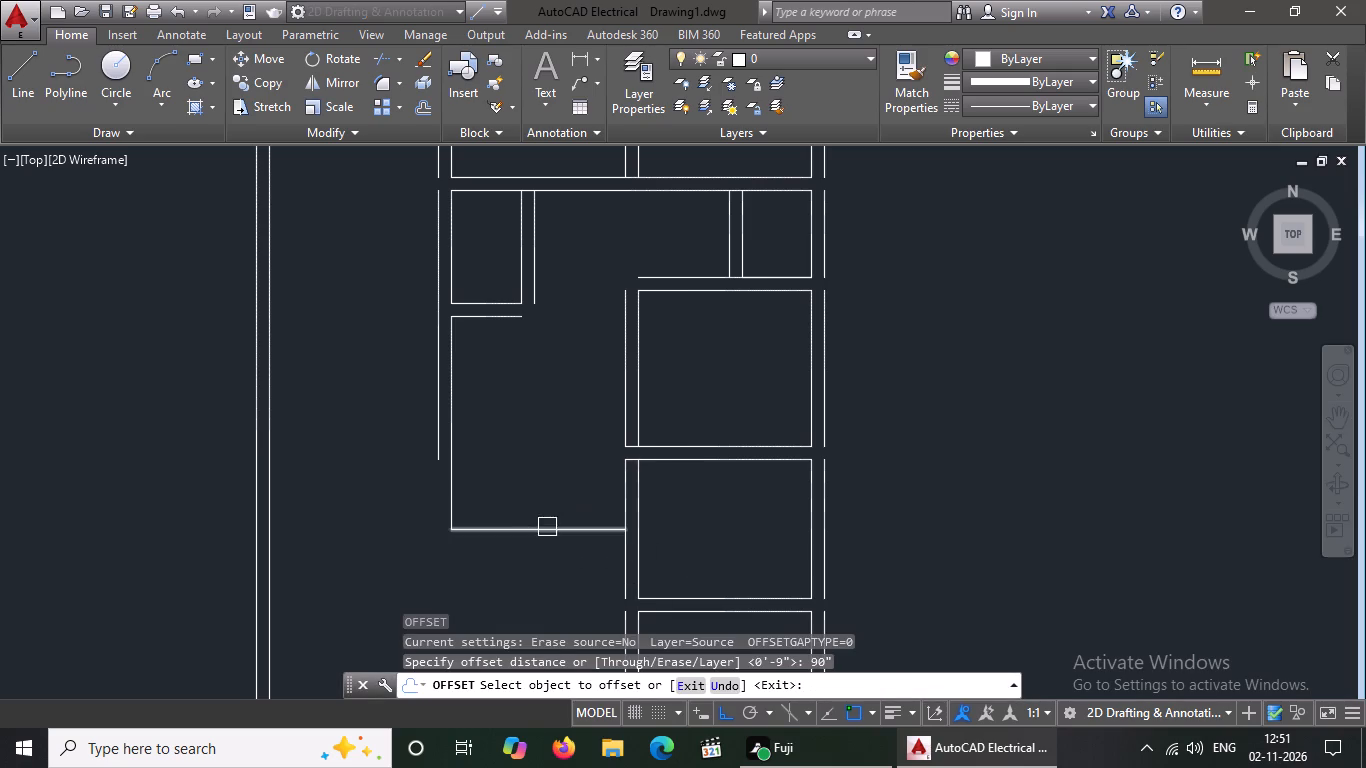
click(547, 525)
click(557, 563)
key(Escape)
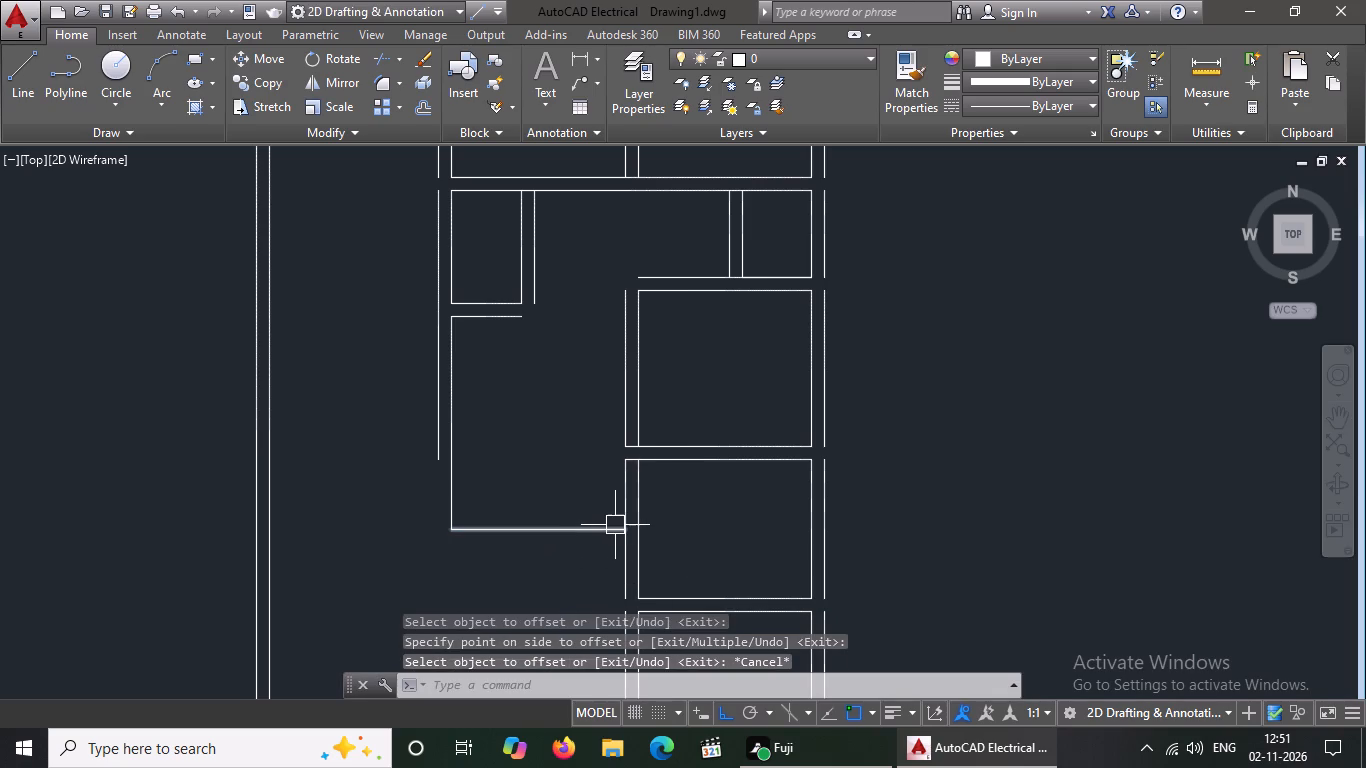
Offset the 10' bottom line 9" downward.
key(o)
key(Return)
key(9)
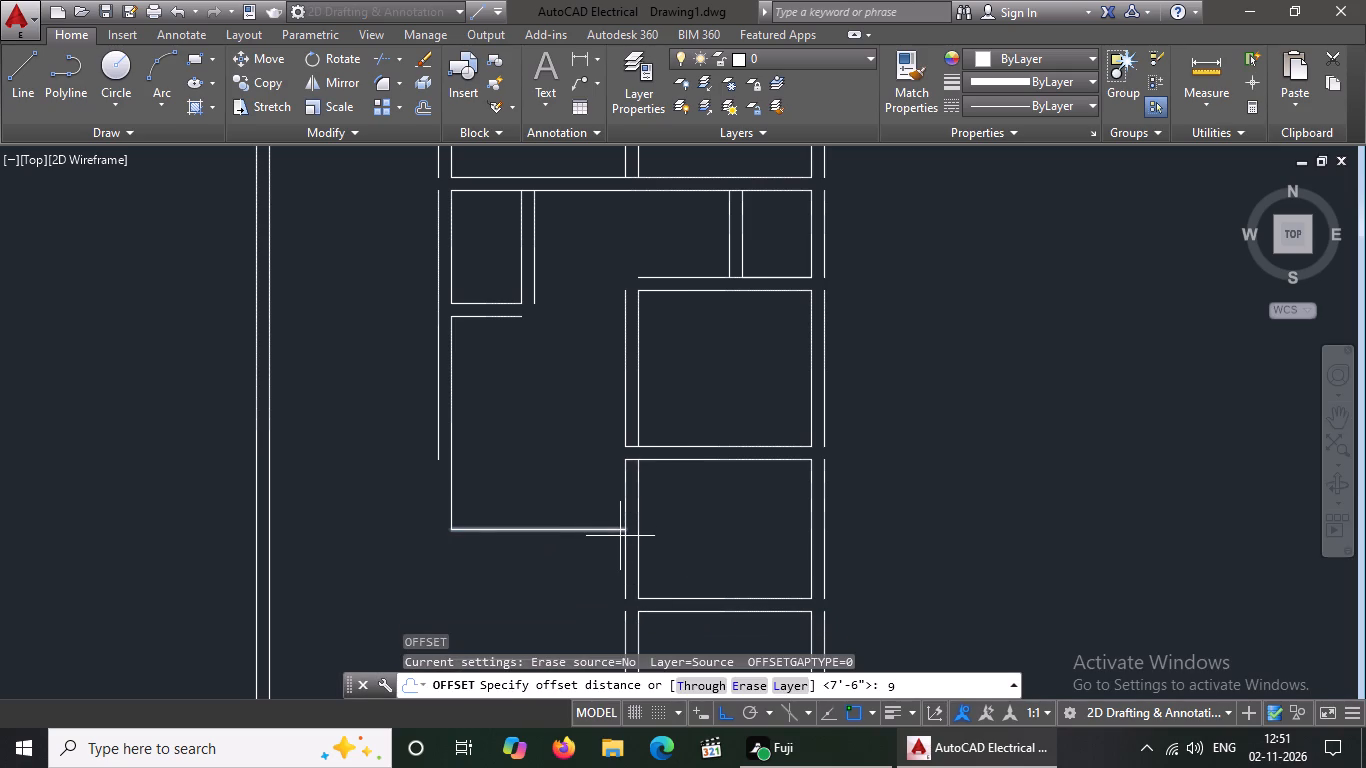
key(shift+quotedbl)
key(Return)
click(547, 528)
click(551, 573)
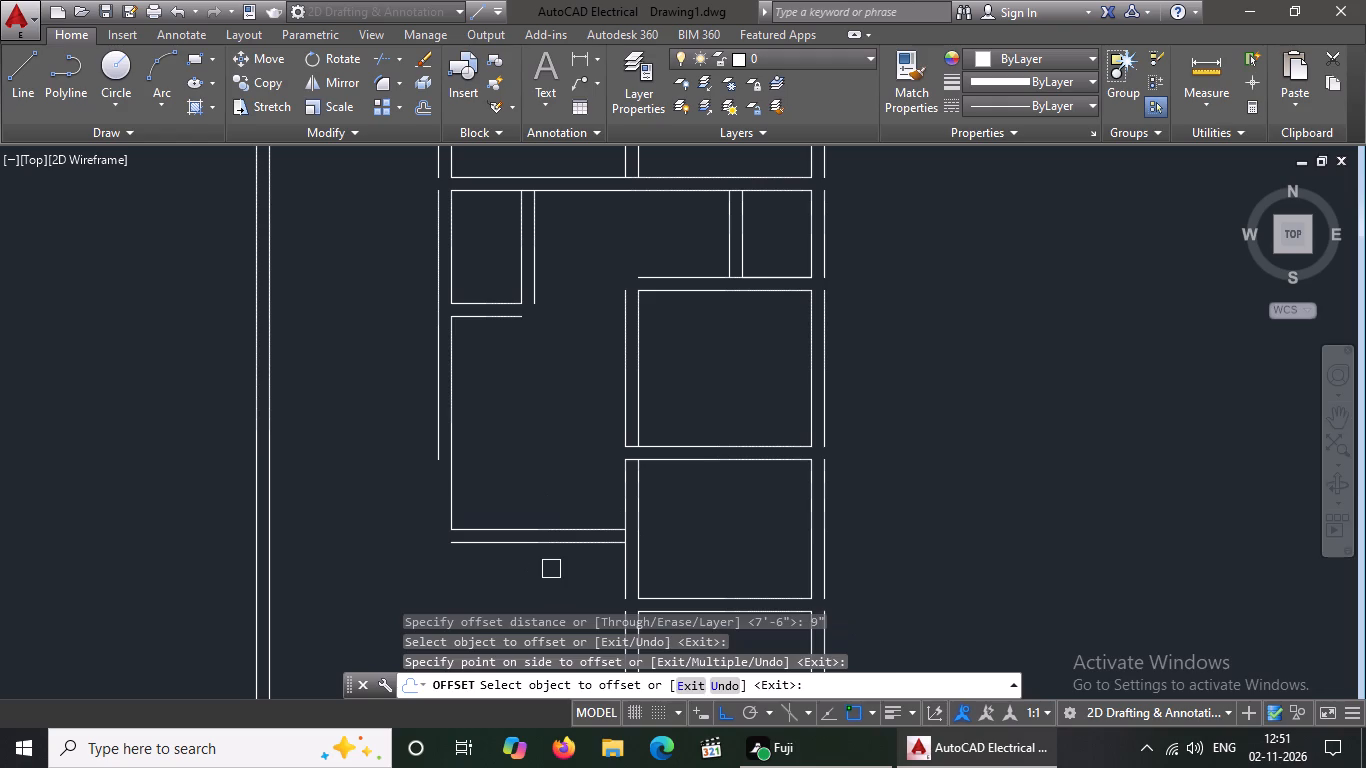
key(Escape)
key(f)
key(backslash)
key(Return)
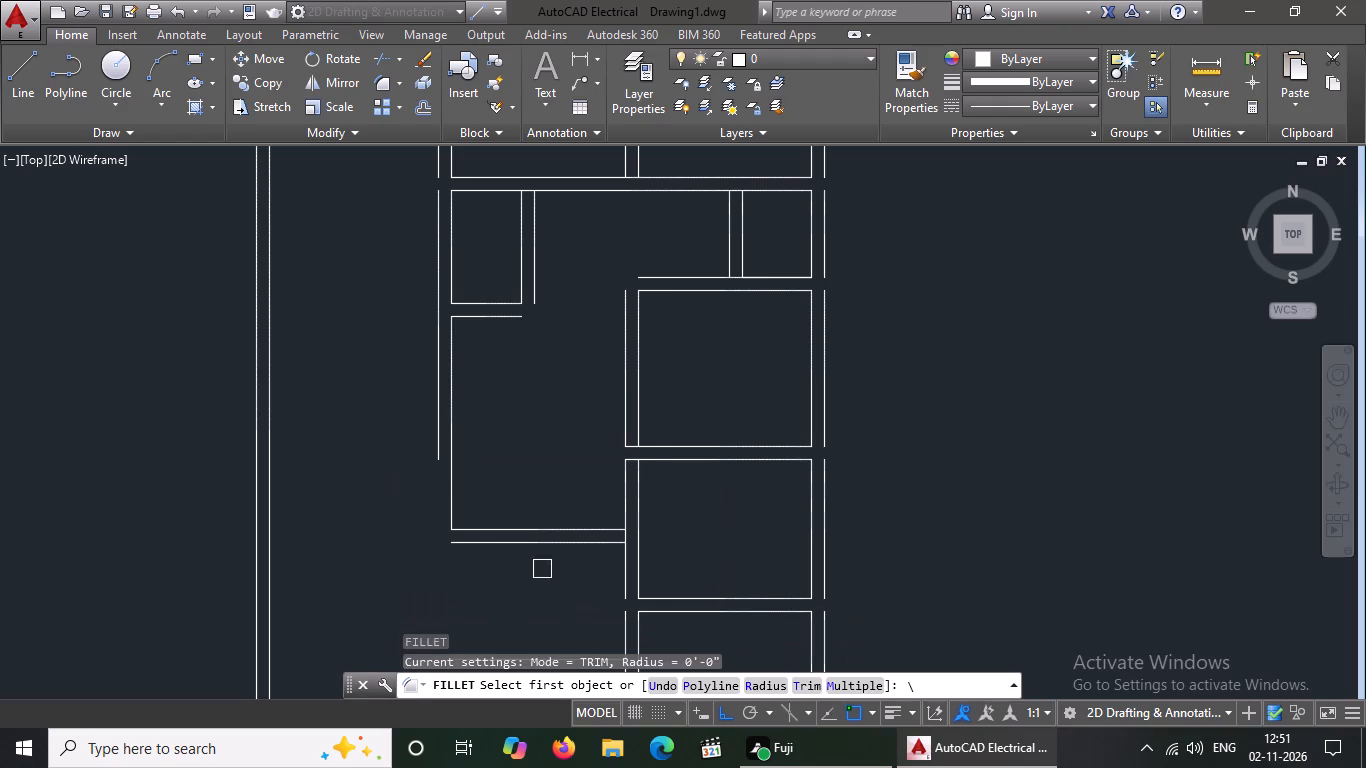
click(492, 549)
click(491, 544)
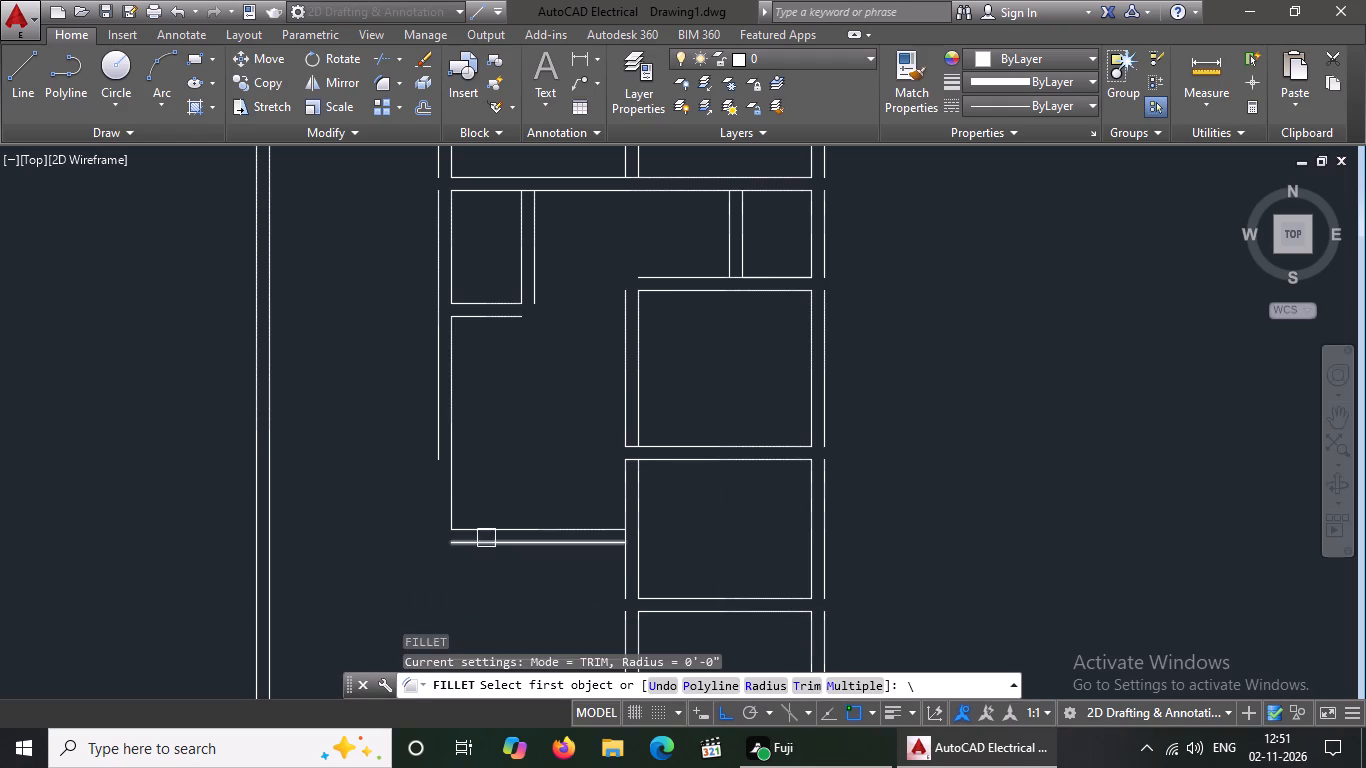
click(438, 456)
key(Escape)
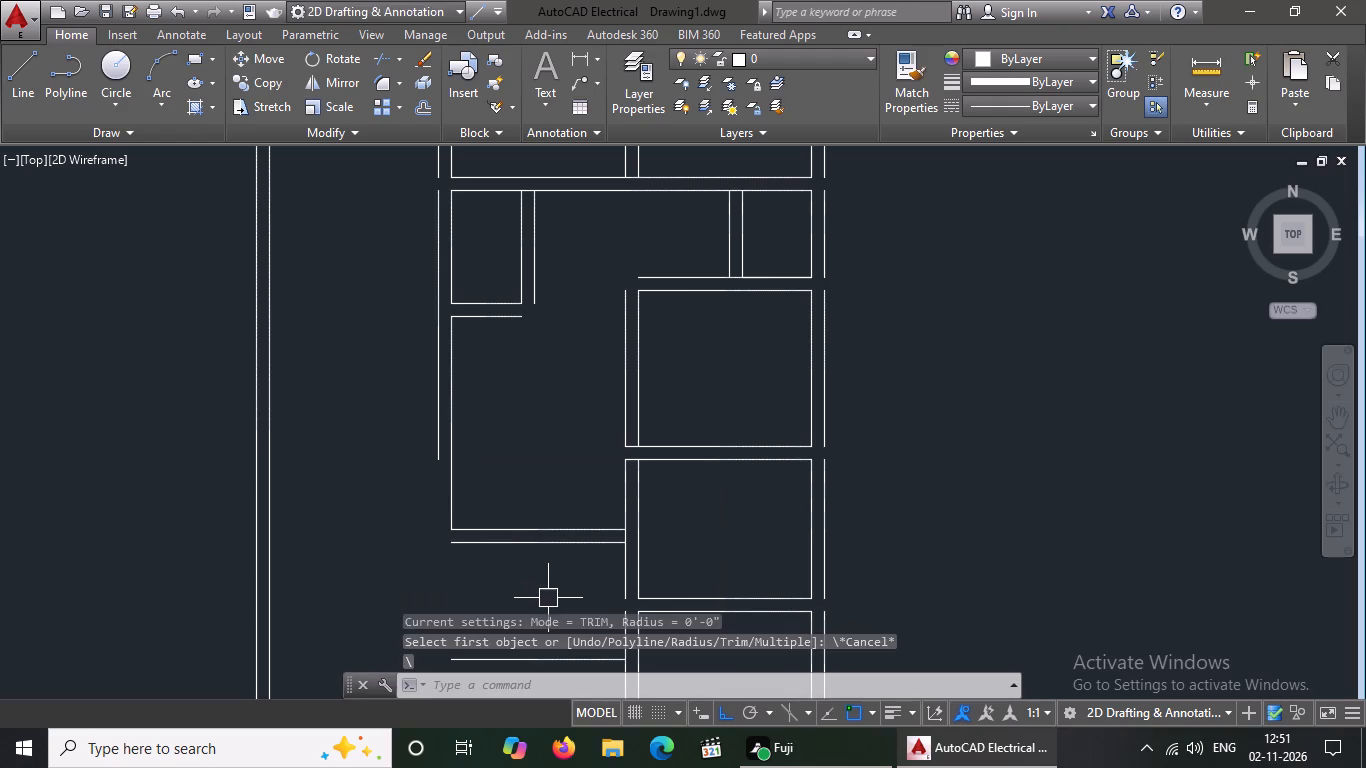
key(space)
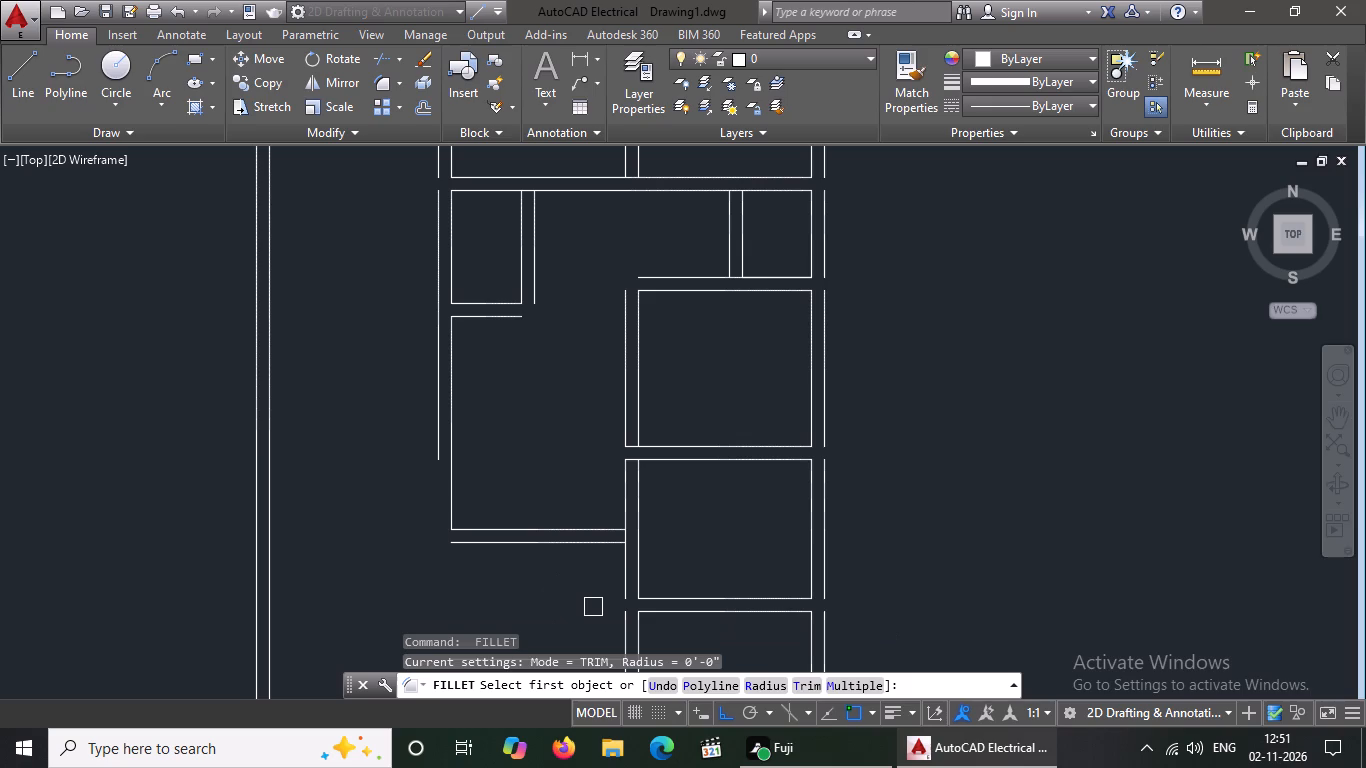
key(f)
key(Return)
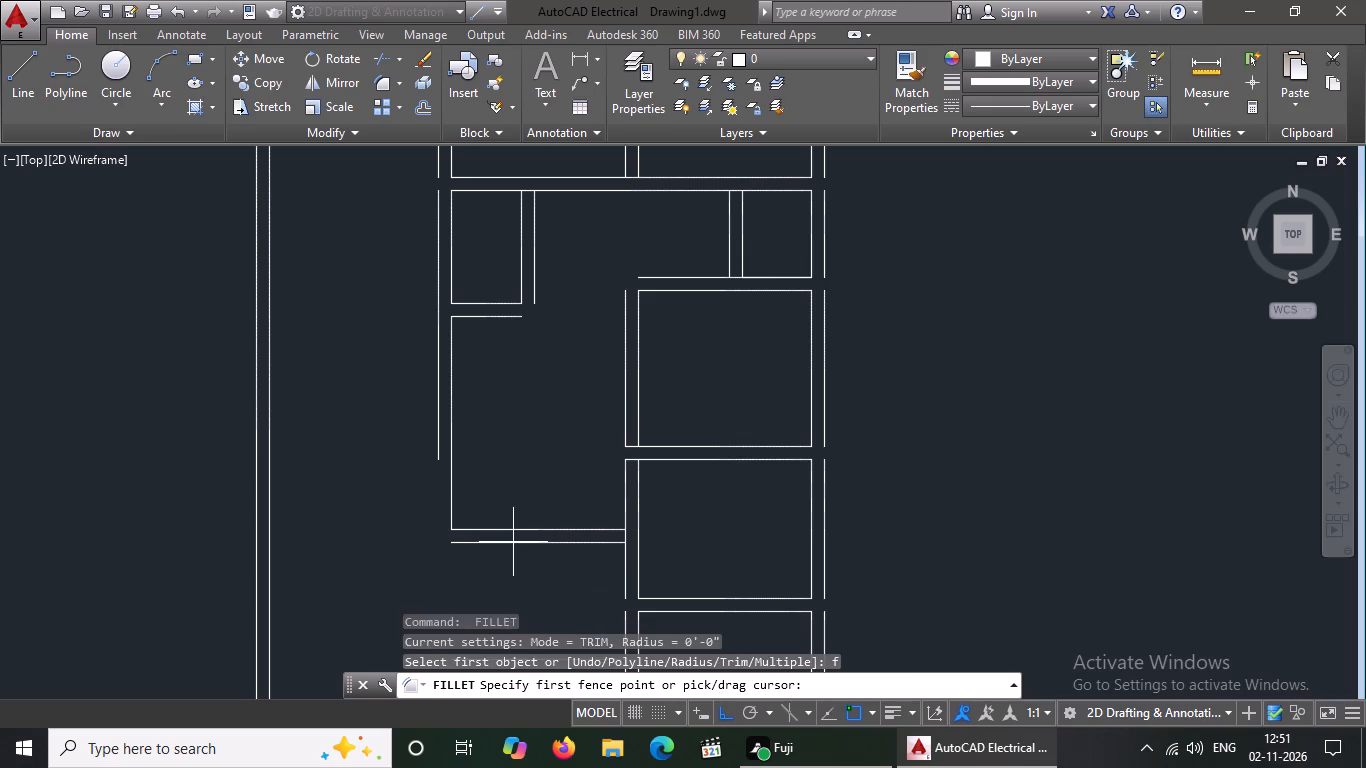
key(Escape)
Fillet the outer left wall line with the lower 9" offset line to close the wall's outer bottom-left corner.
key(f)
key(Return)
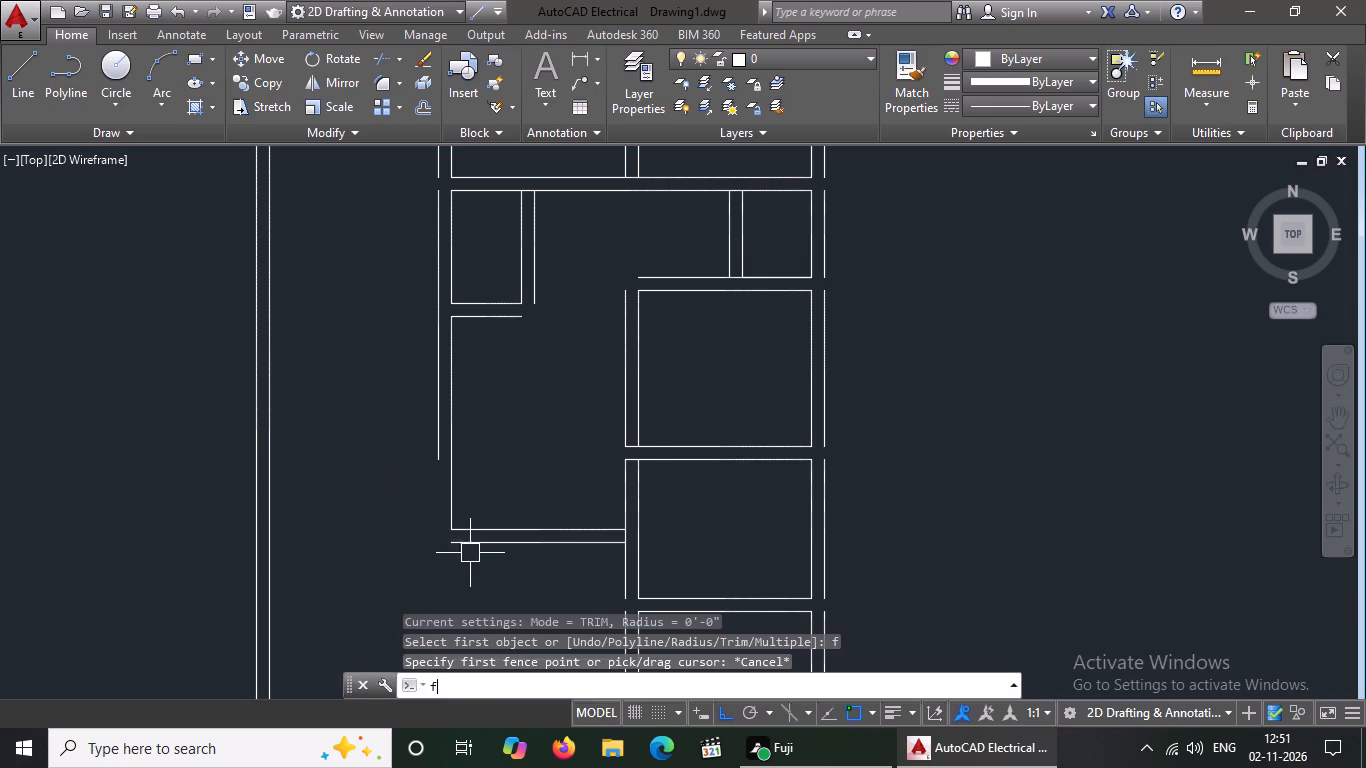
click(432, 439)
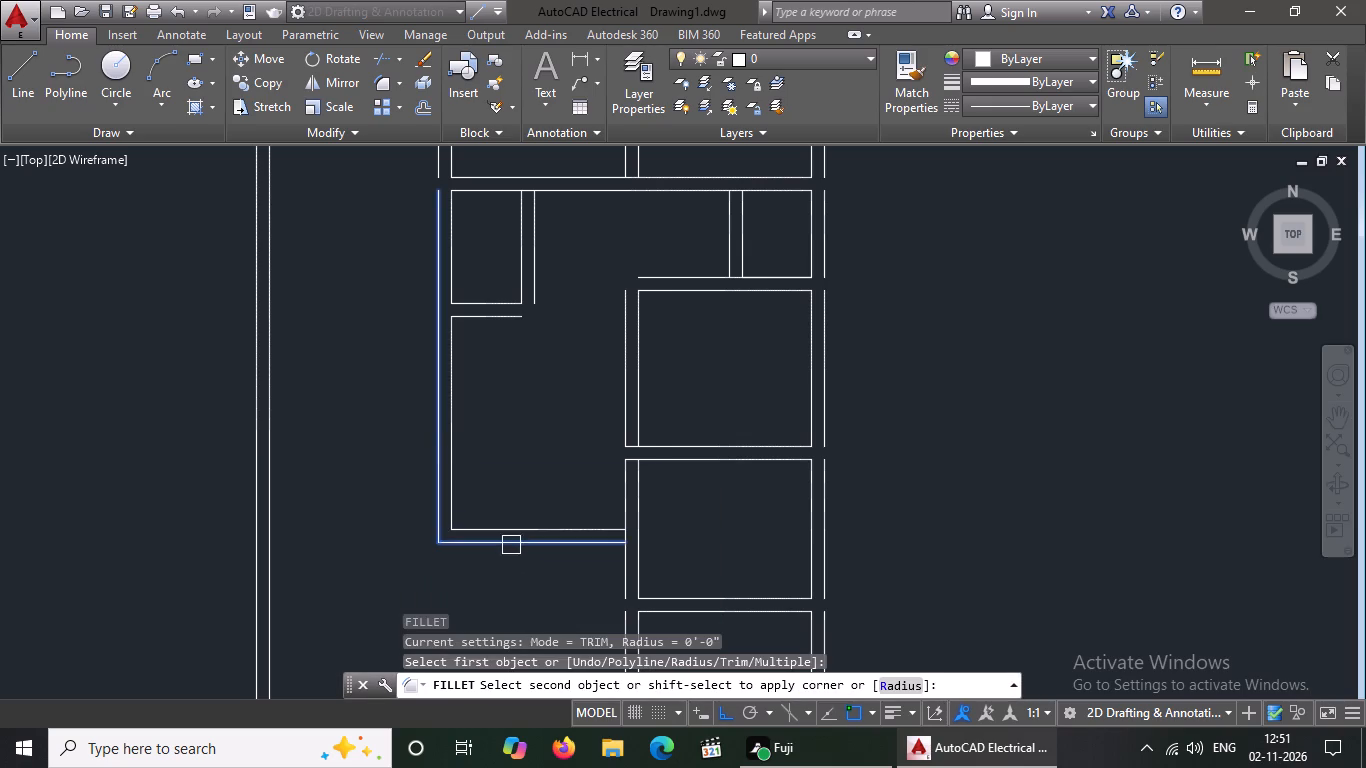
click(511, 545)
Erase the loose horizontal line offset 90" below the left room's bottom wall.
scroll(551, 482, down, 4)
scroll(553, 544, up, 2)
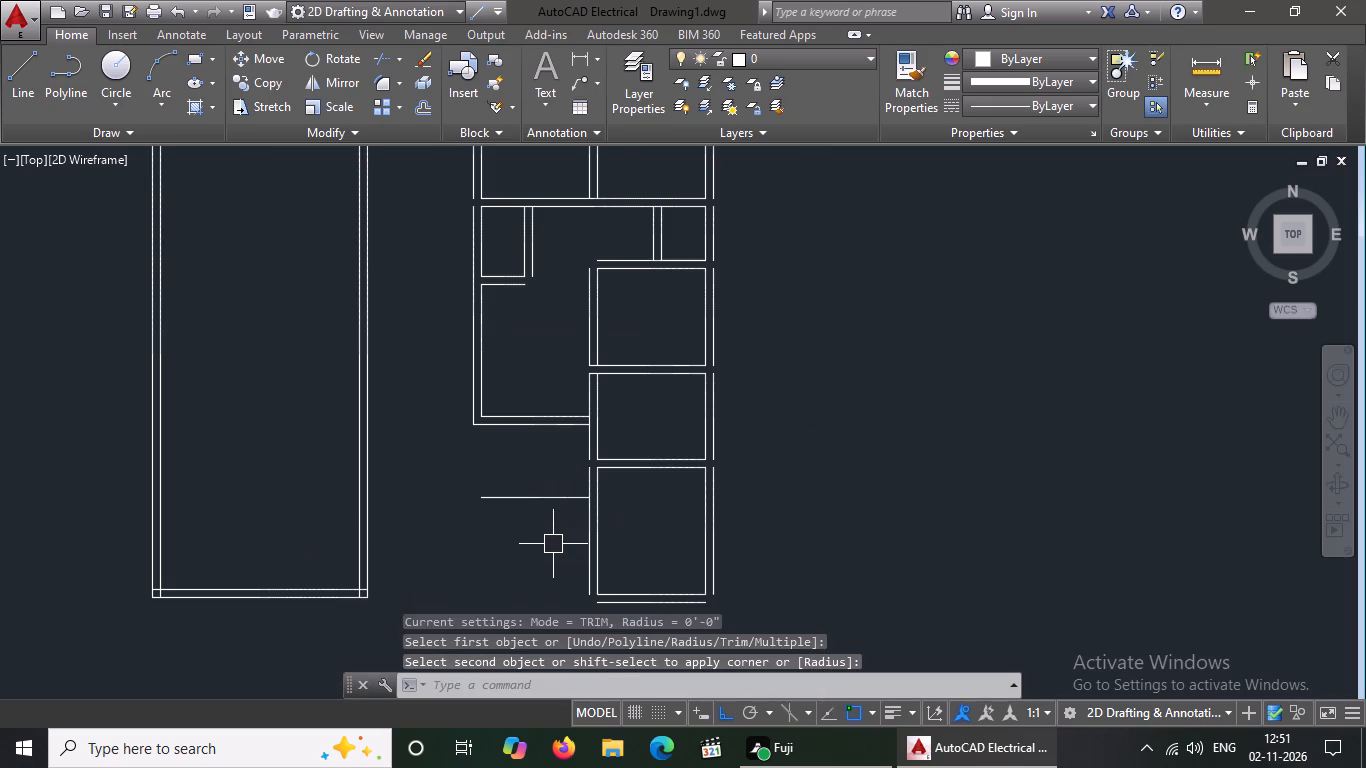
click(551, 500)
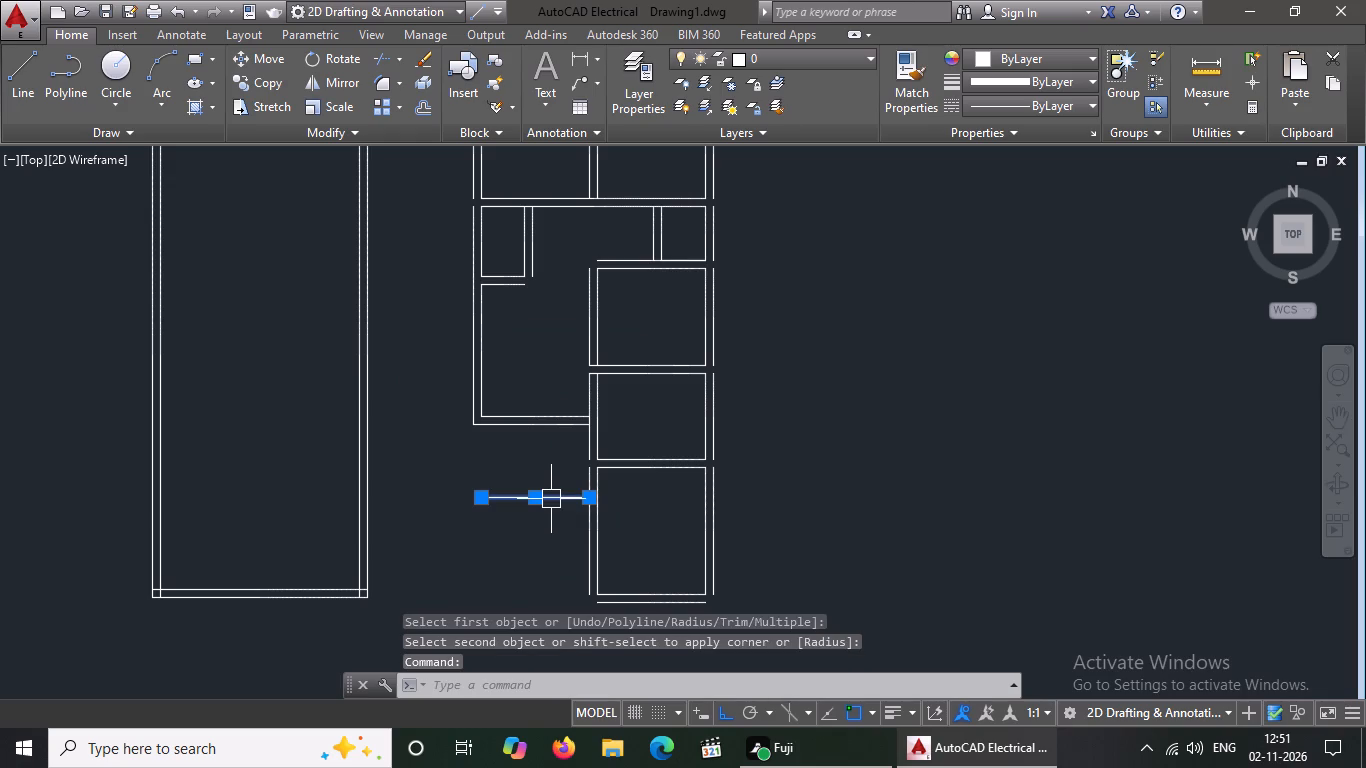
key(Delete)
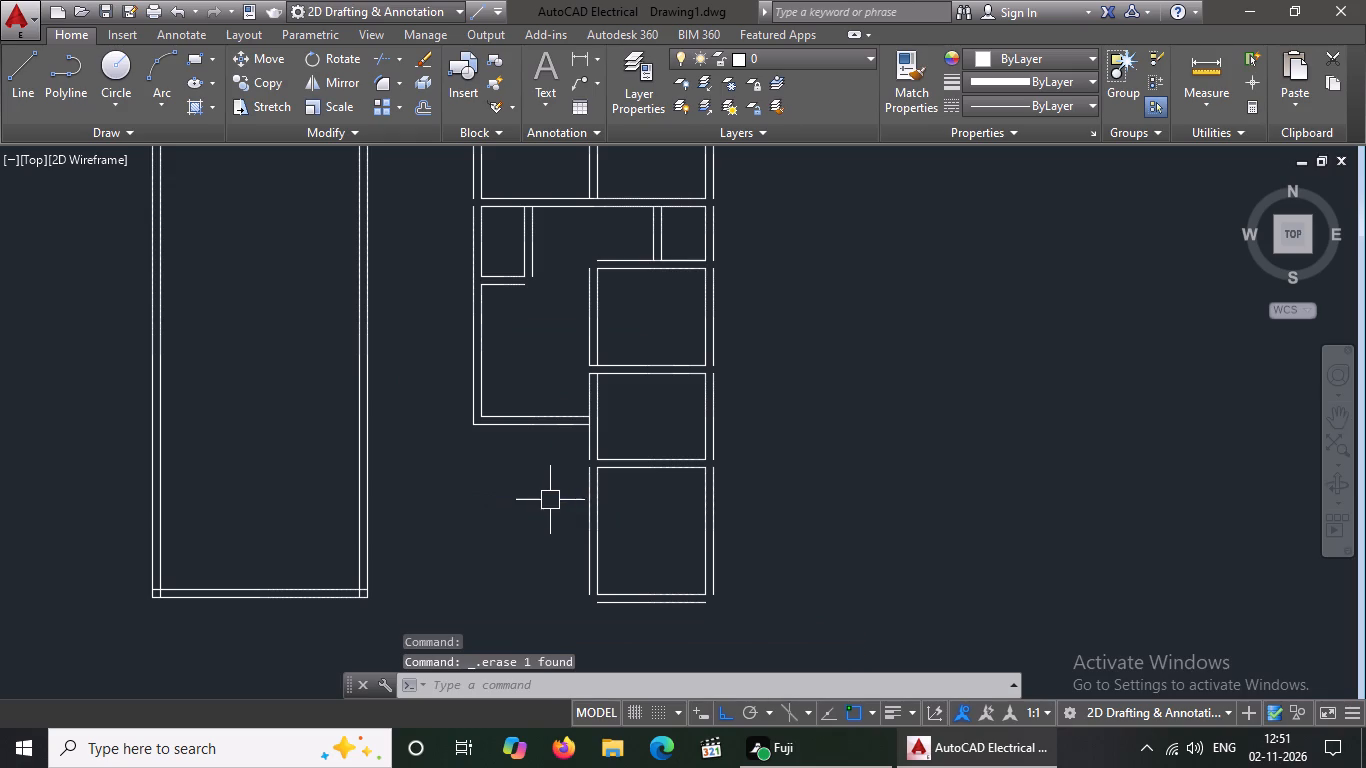
Draw a line 8'2" down from the right end of the left room's outer bottom line, continuing 7'6" to the left.
click(26, 94)
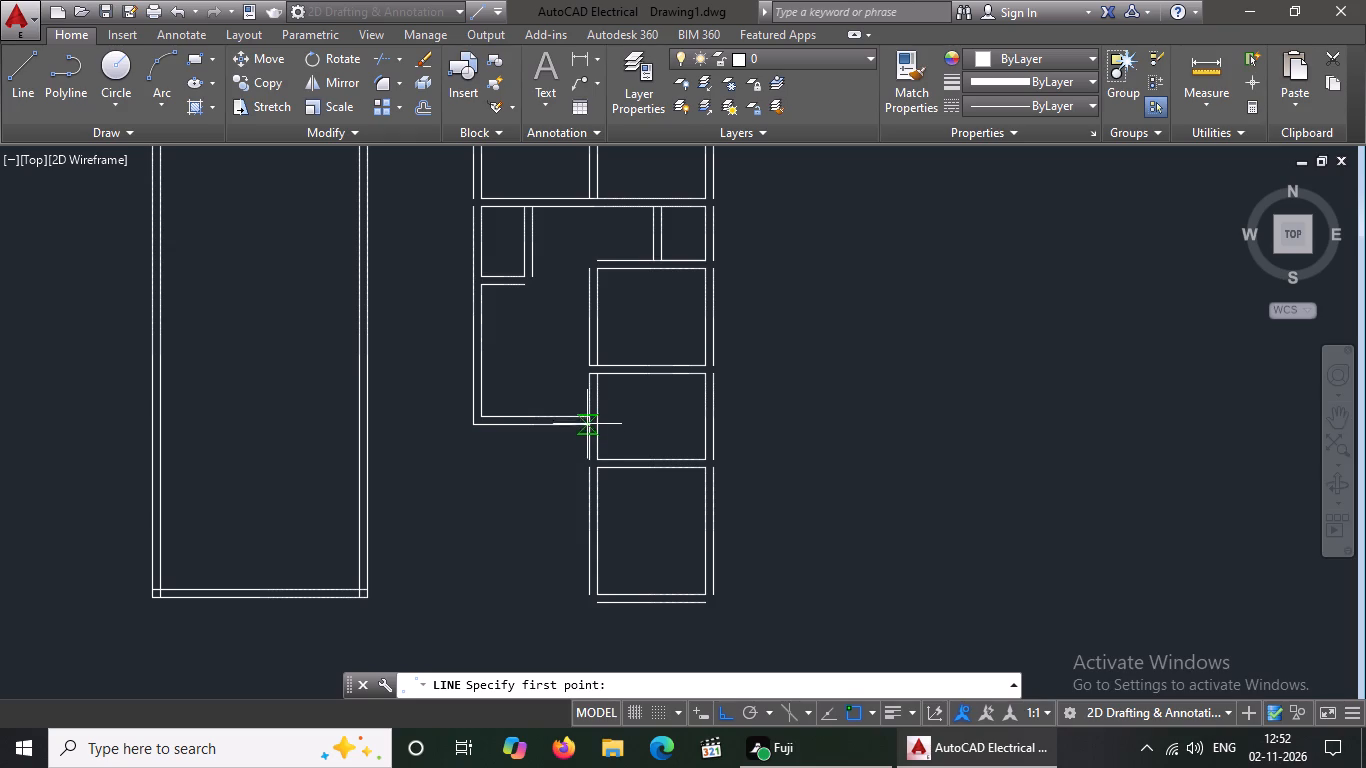
scroll(588, 424, up, 2)
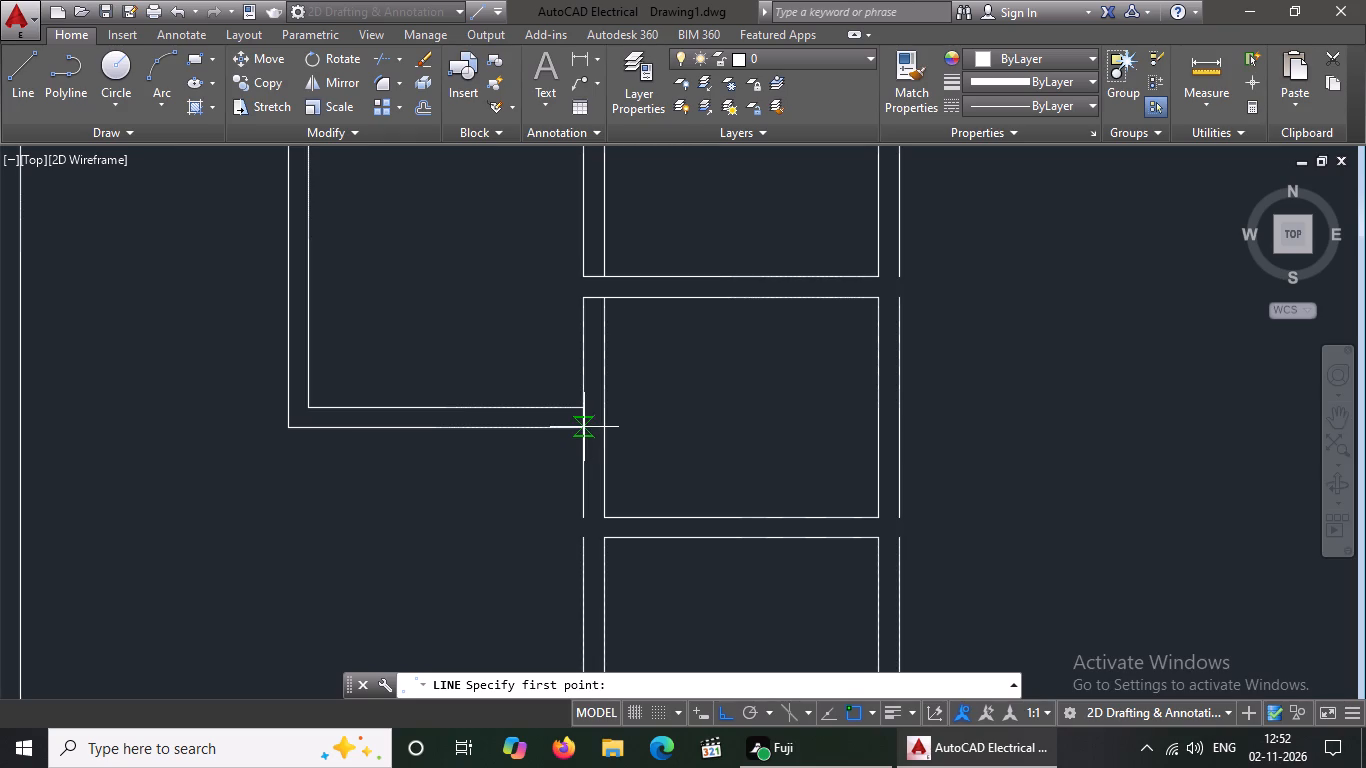
drag(583, 426, 583, 465)
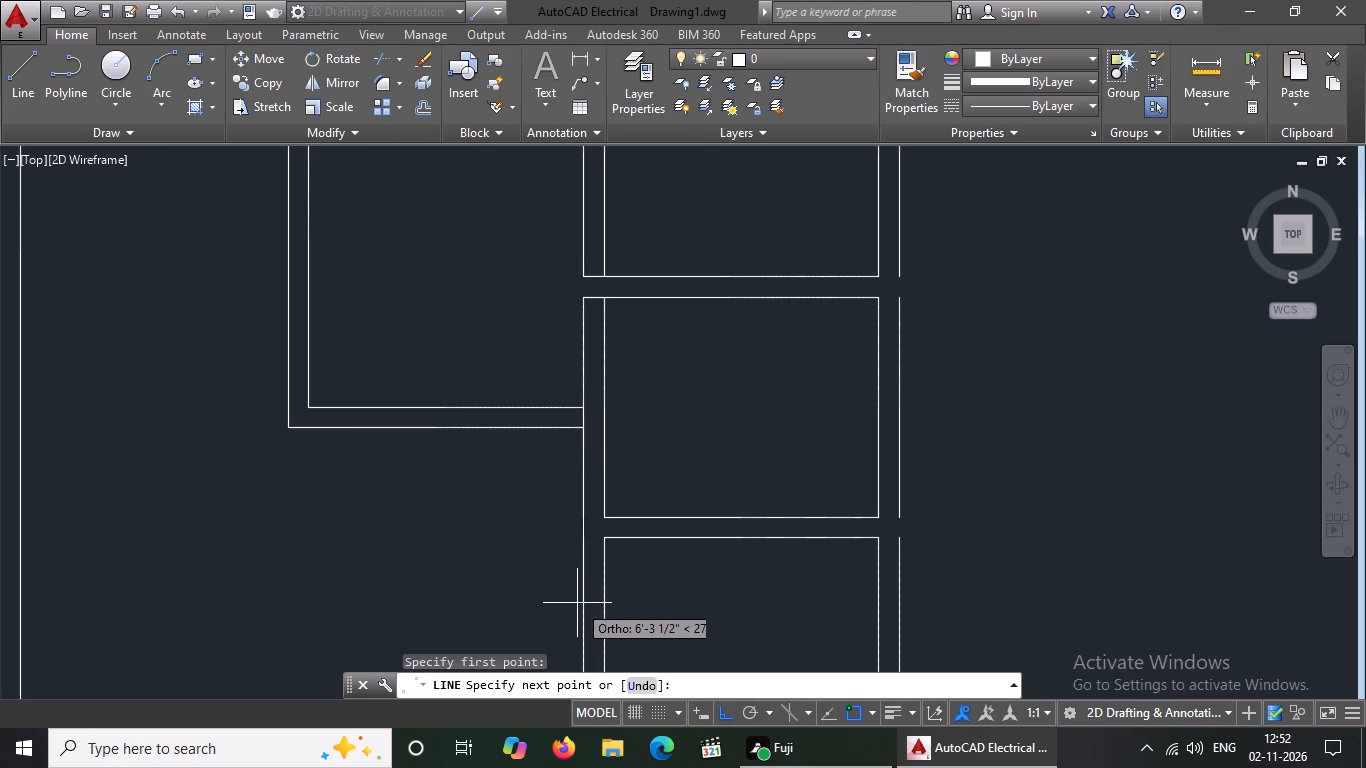
key(8)
key(apostrophe)
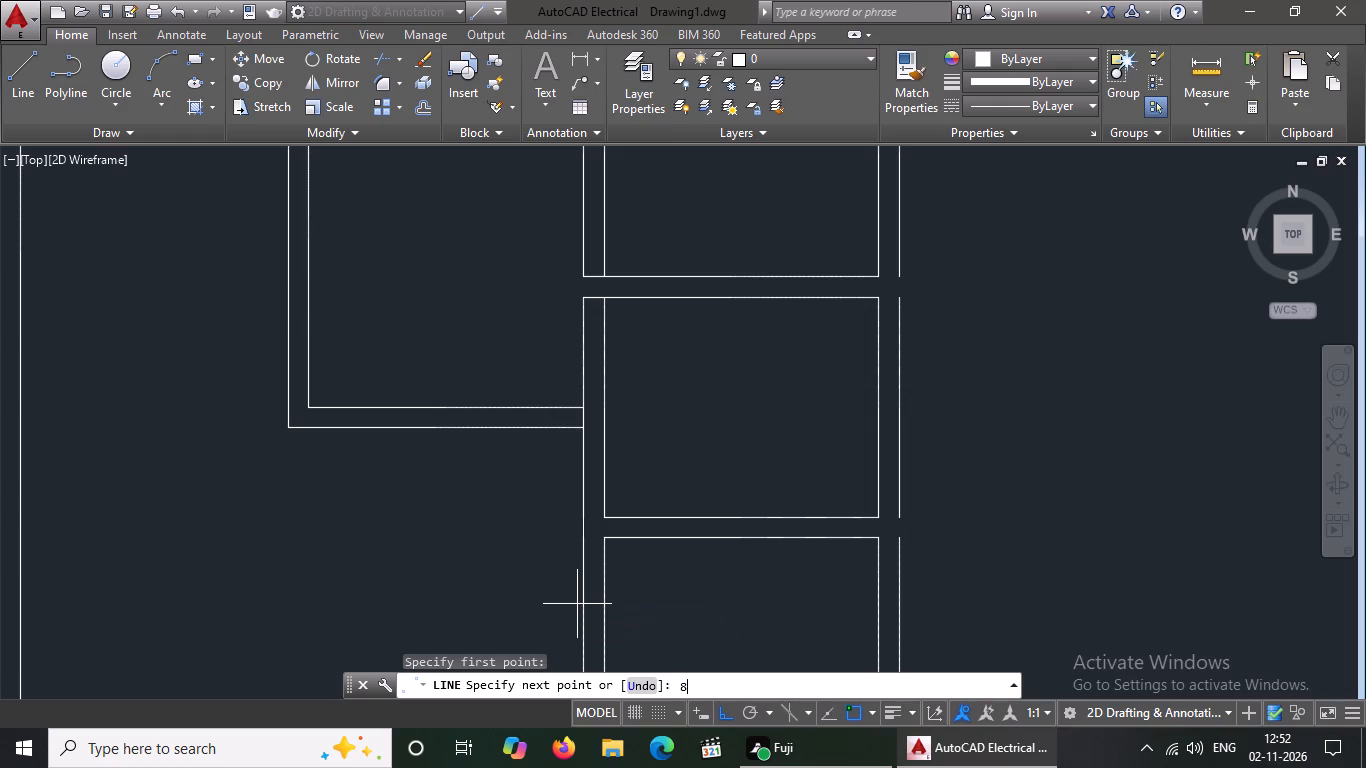
key(2)
key(shift+quotedbl)
key(Return)
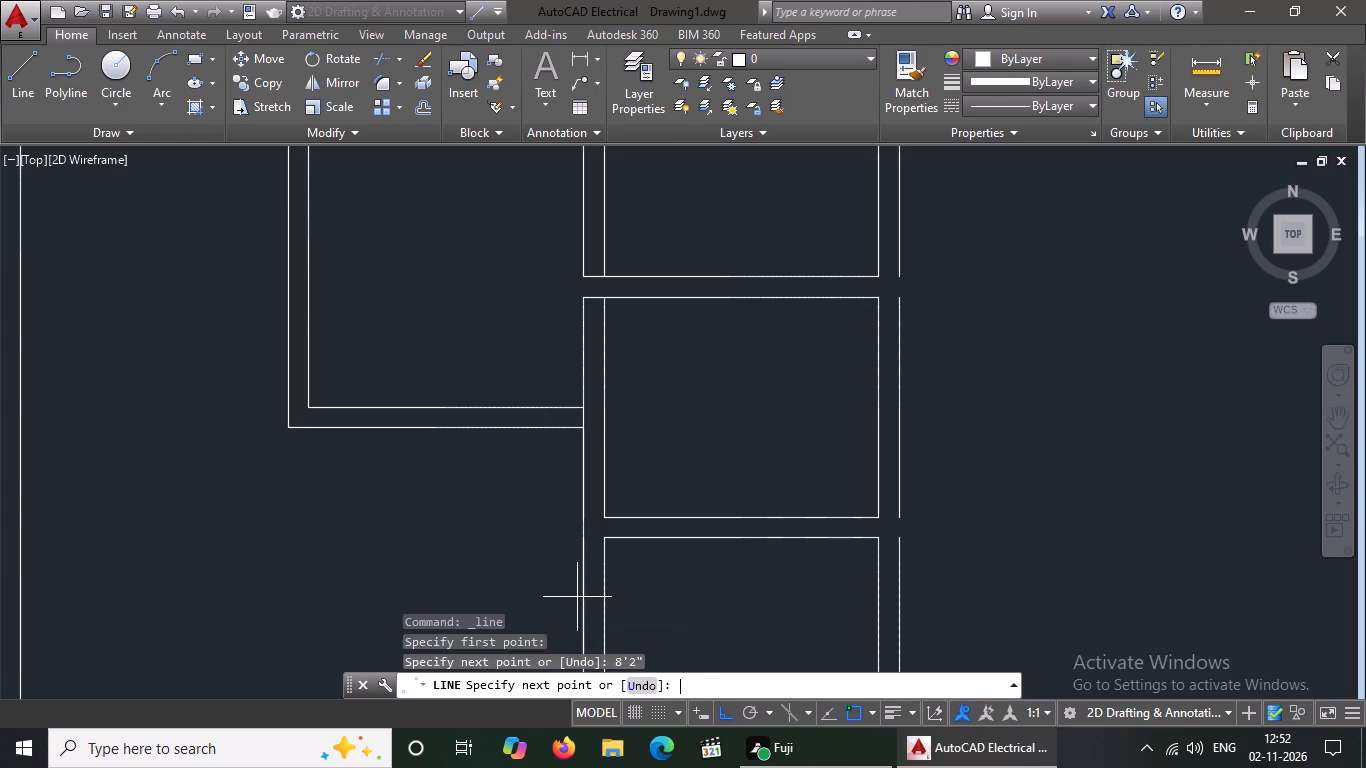
scroll(393, 455, down, 3)
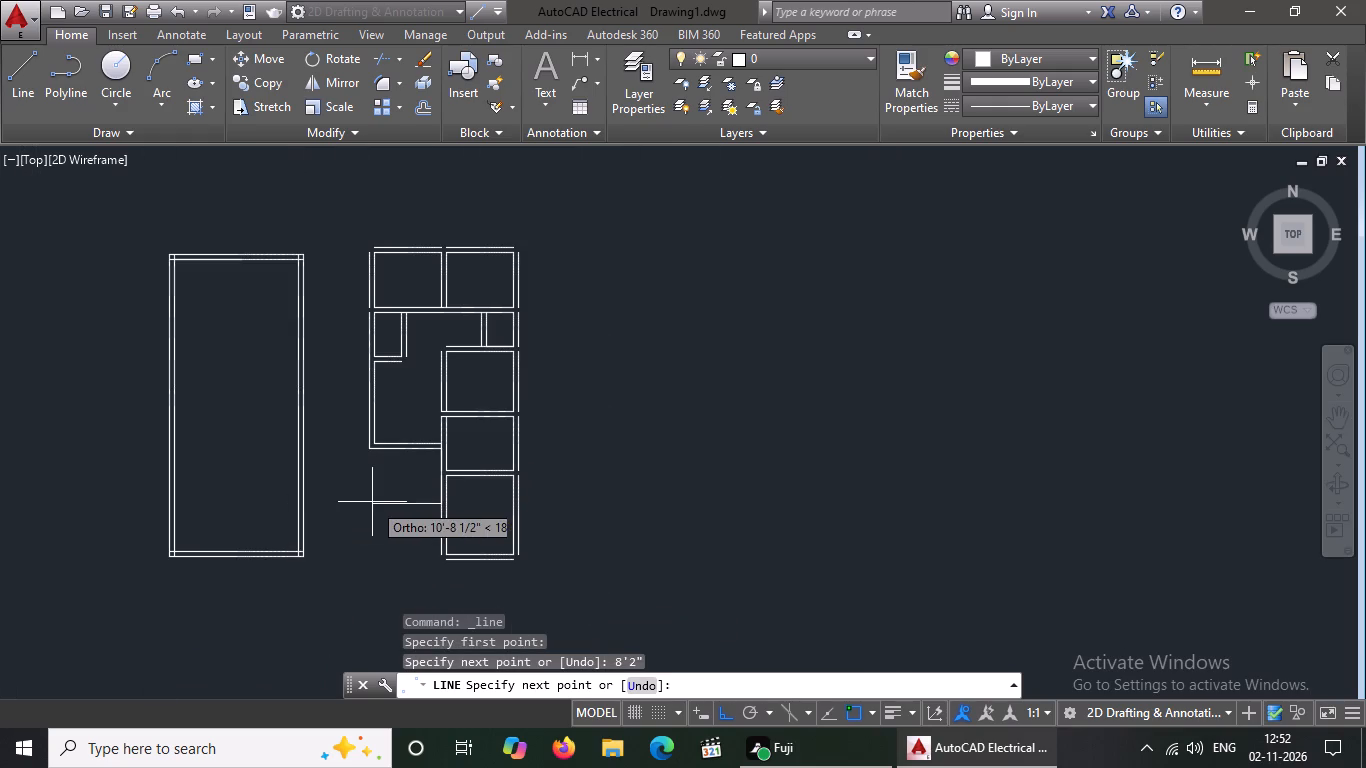
key(7)
key(apostrophe)
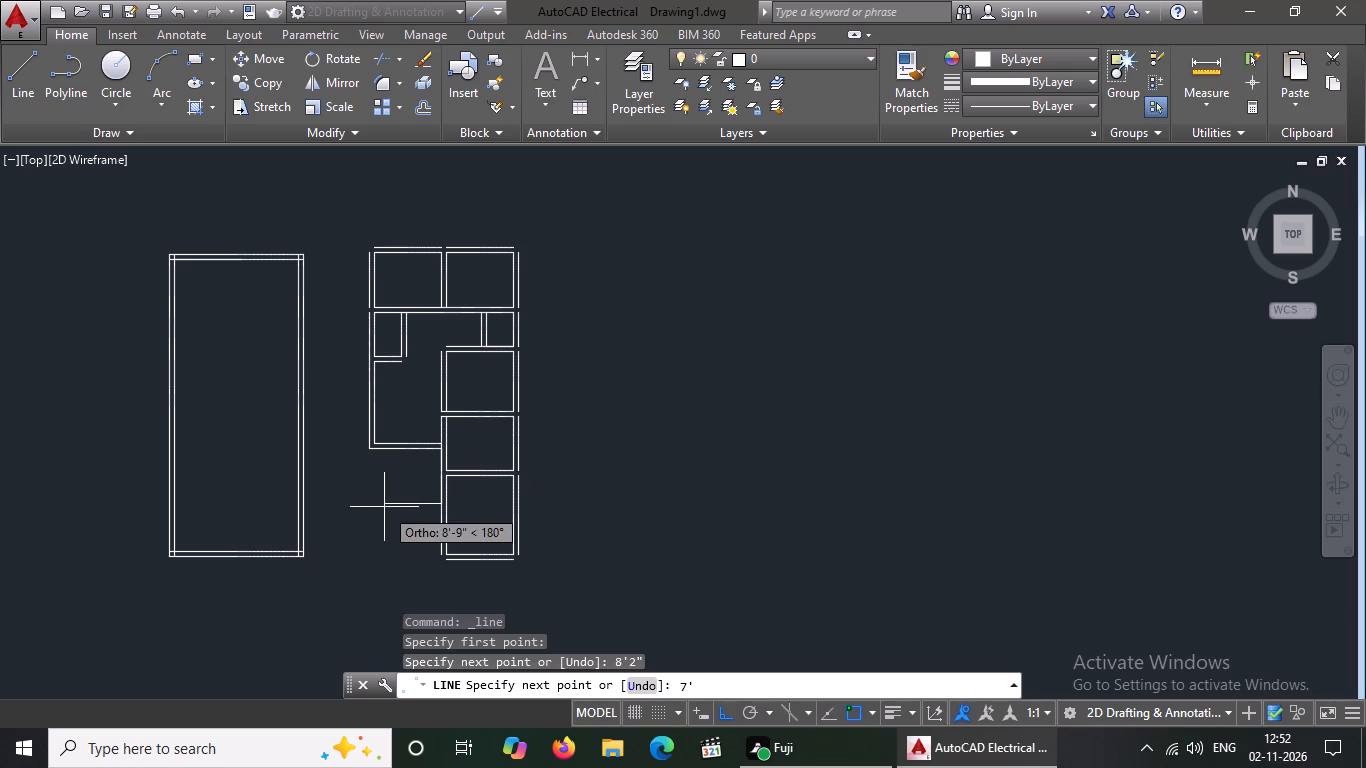
key(6)
key(shift+quotedbl)
key(Return)
key(Return)
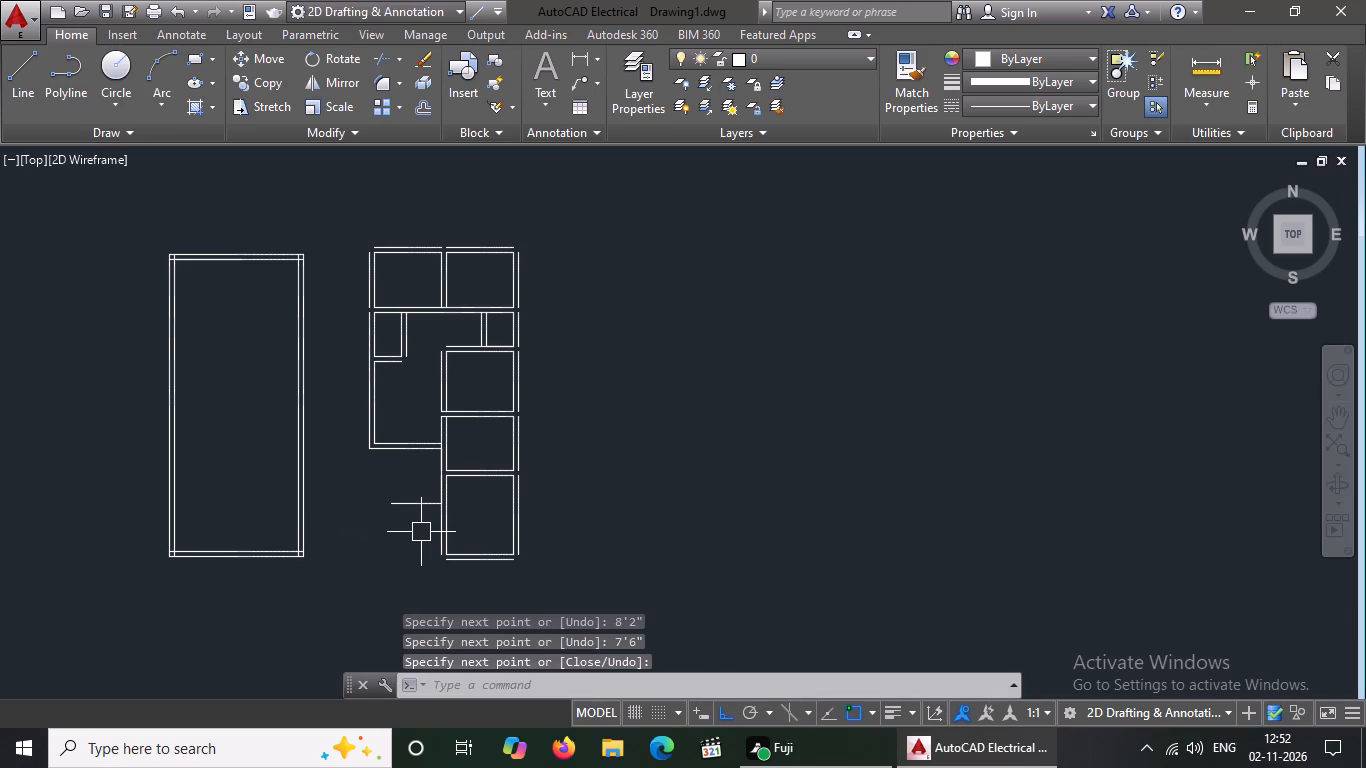
Fillet the inner left wall line with the new 7'6" line to close the lower room's bottom-left corner.
text(f)
key(space)
scroll(382, 497, up, 1)
drag(375, 385, 375, 395)
click(417, 514)
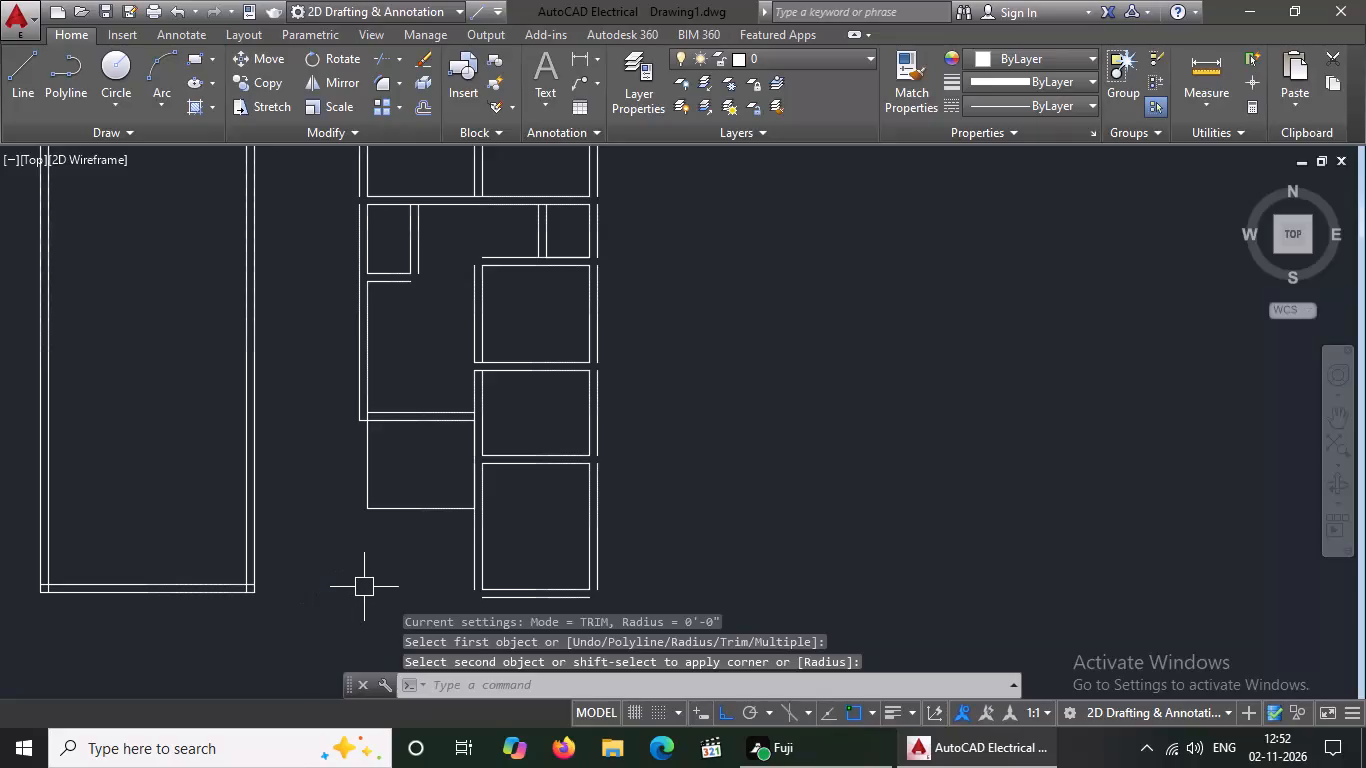
Offset the lower left room's bottom line 9" downward.
key(o)
key(Return)
key(9)
key(shift+quotedbl)
key(Return)
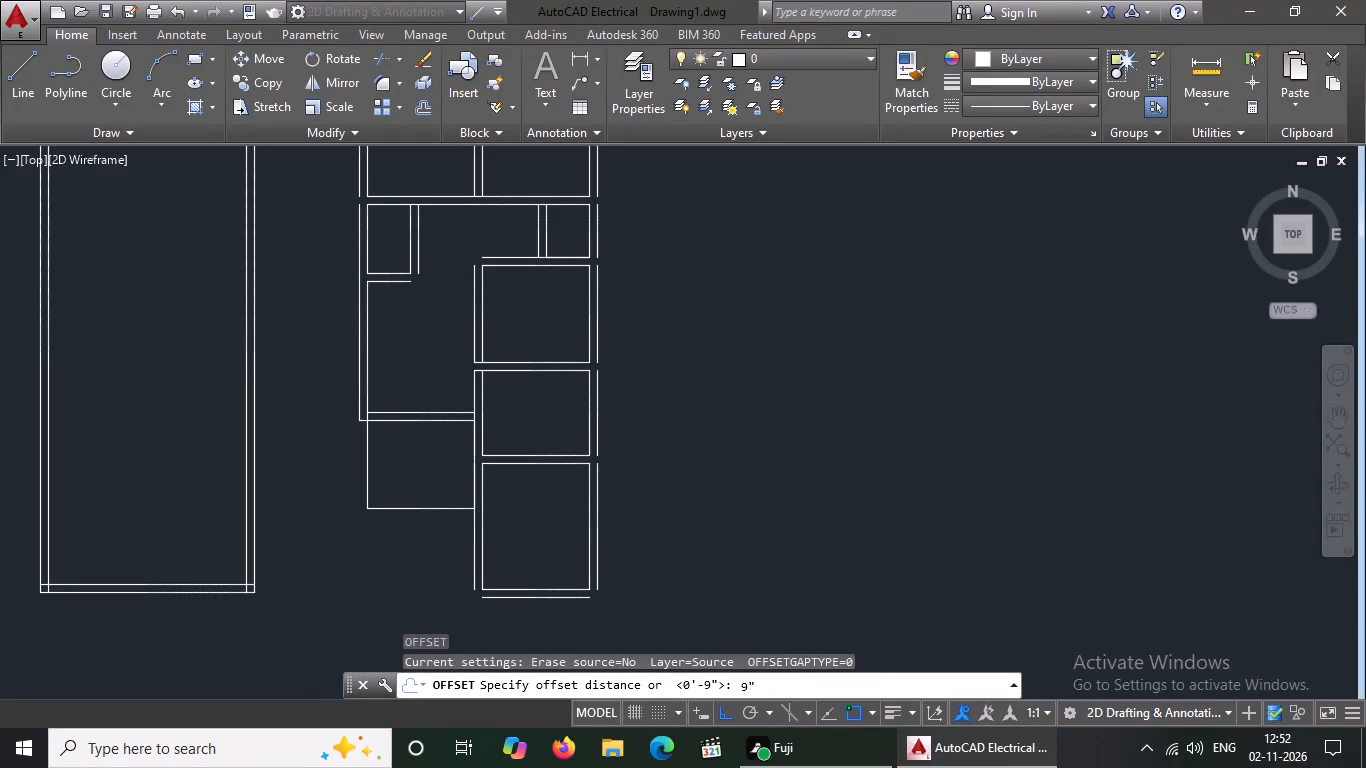
click(410, 513)
click(393, 563)
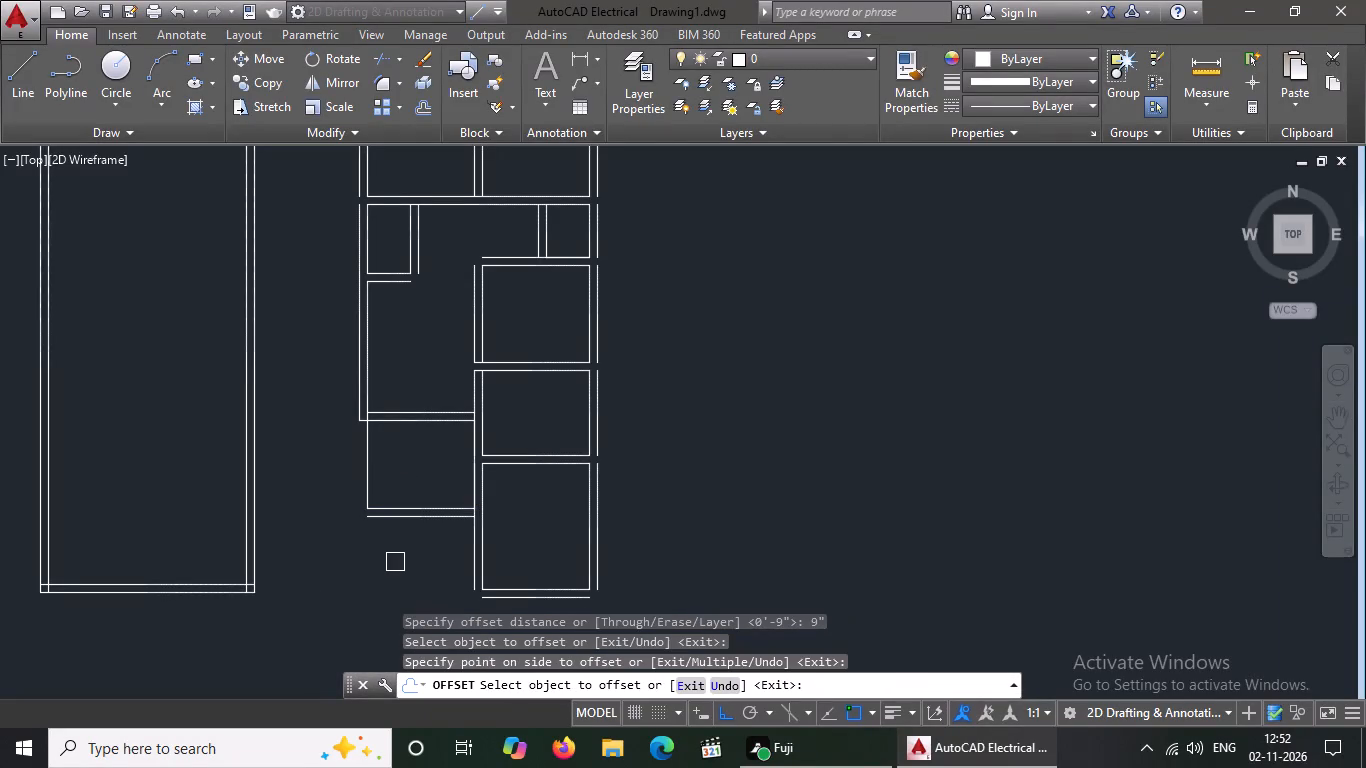
key(Escape)
Fillet the outer left wall line with the 9" offset line below the lower left room.
key(f)
key(Return)
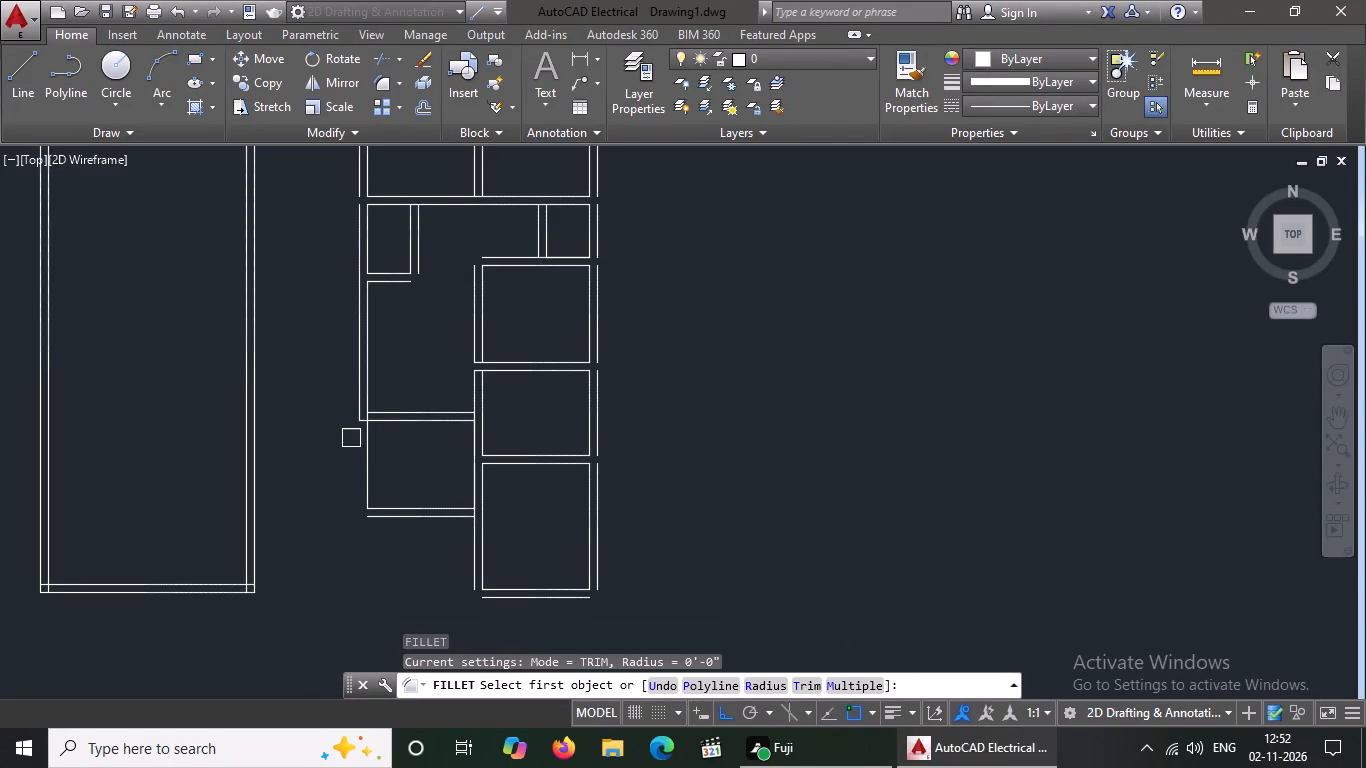
click(352, 410)
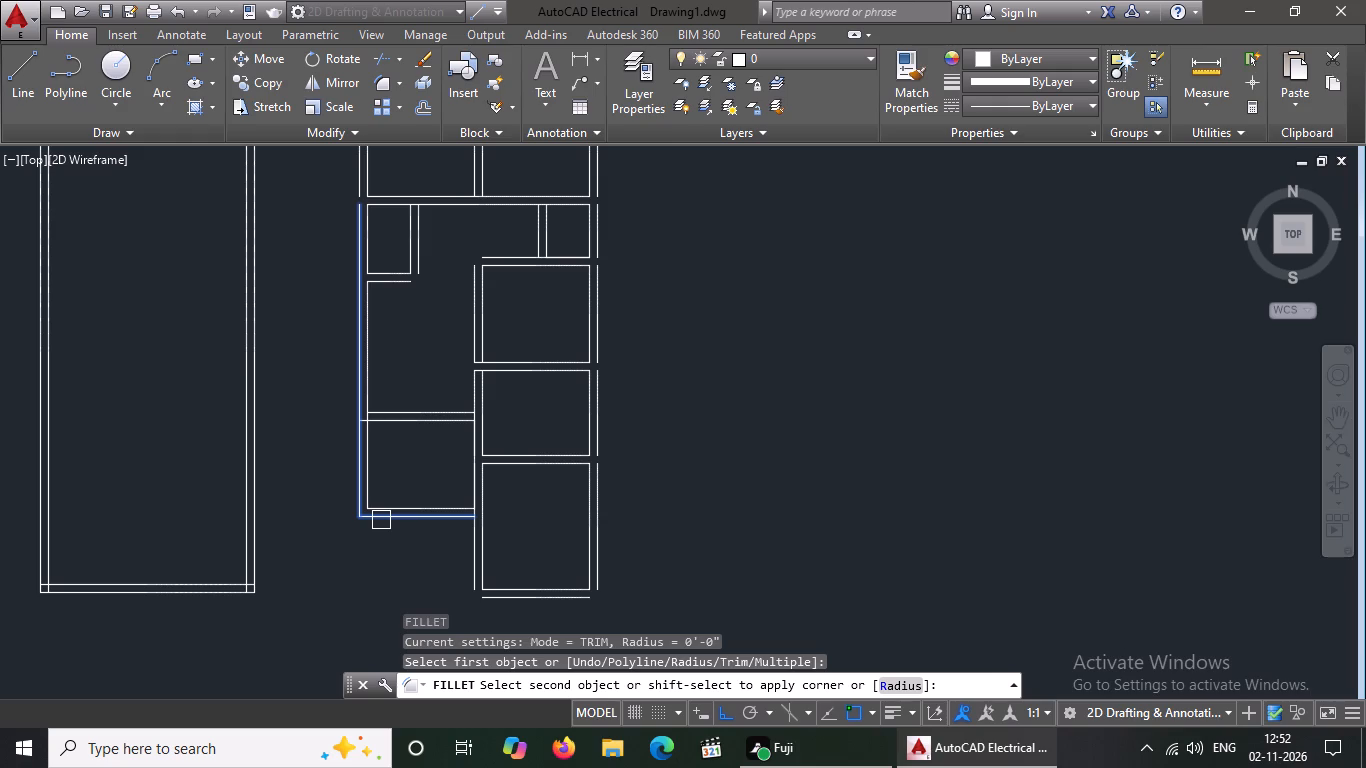
click(382, 520)
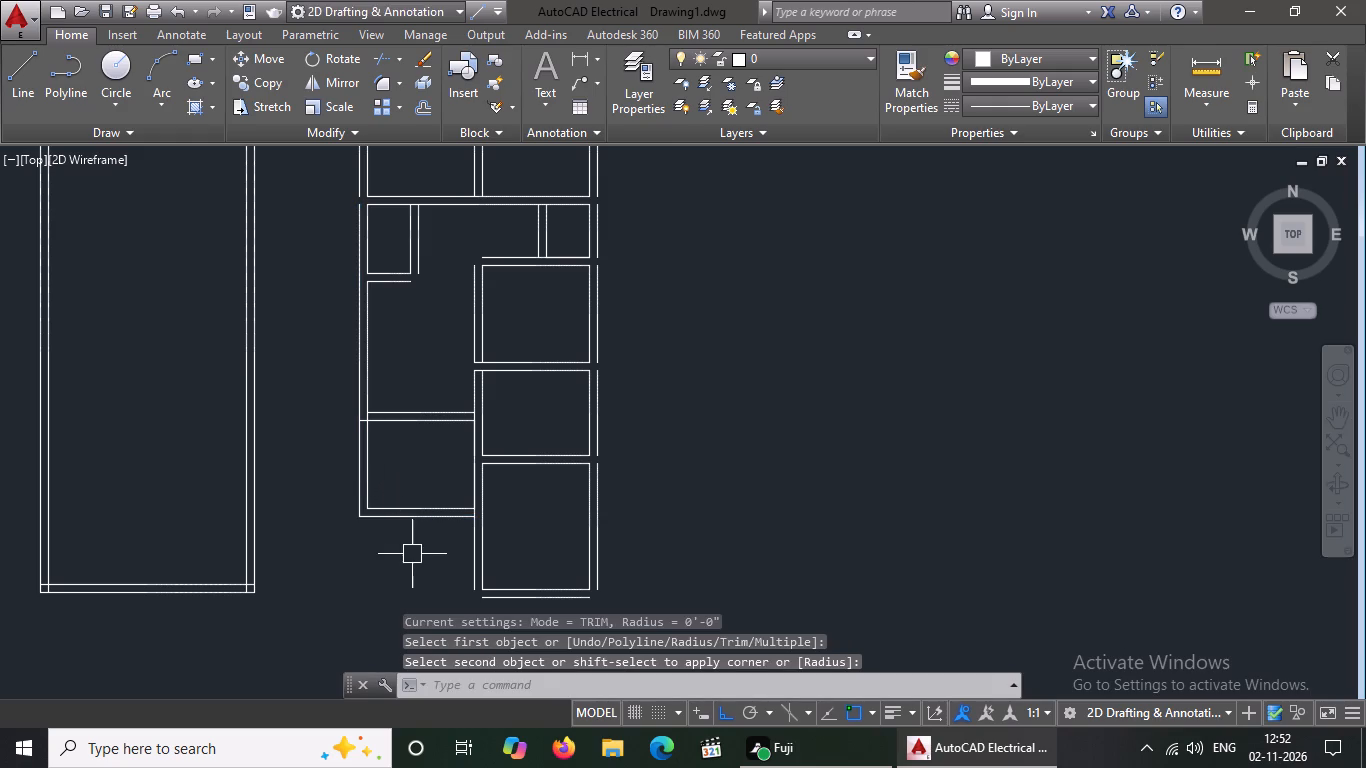
scroll(421, 546, down, 1)
key(Escape)
Fillet the inner left wall line with the inner bottom line of the bottom-right room to enclose the bottom-left space.
key(f)
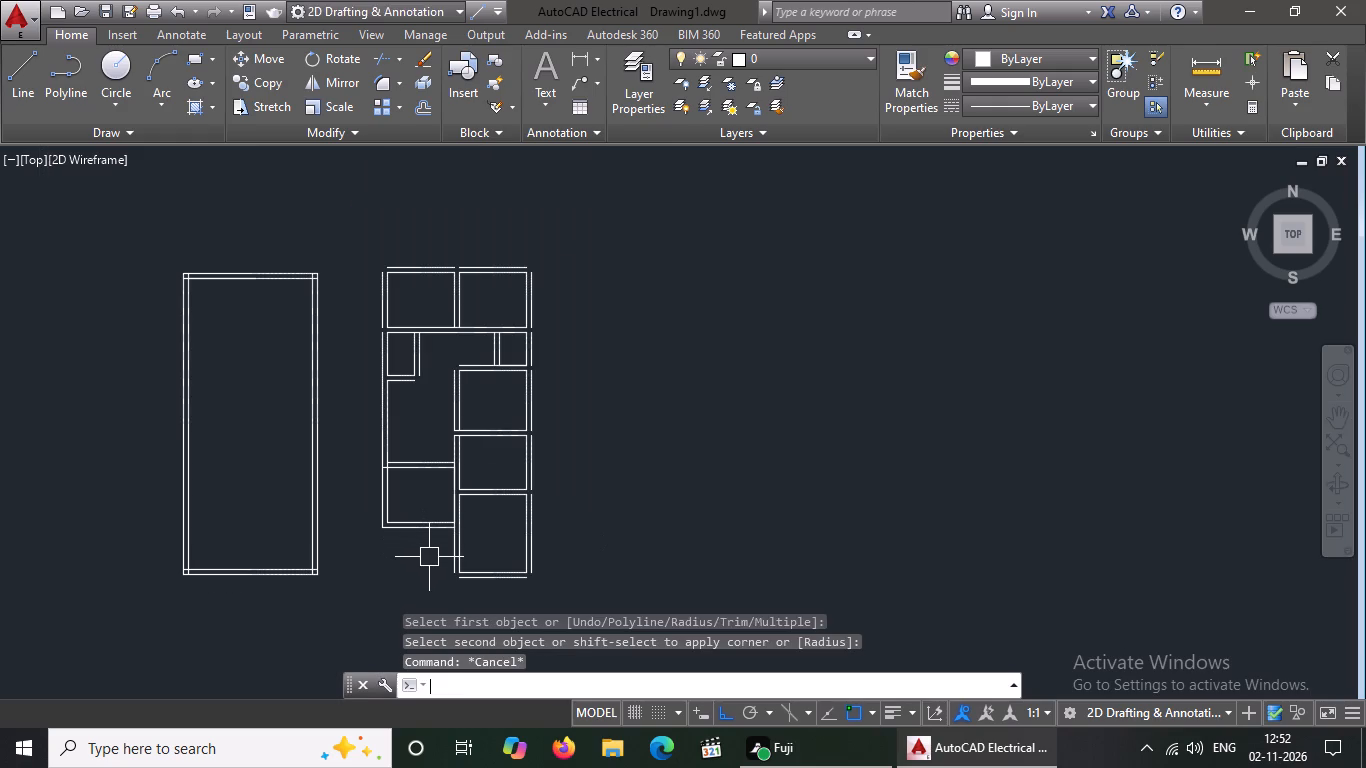
key(Return)
scroll(418, 544, up, 1)
click(374, 477)
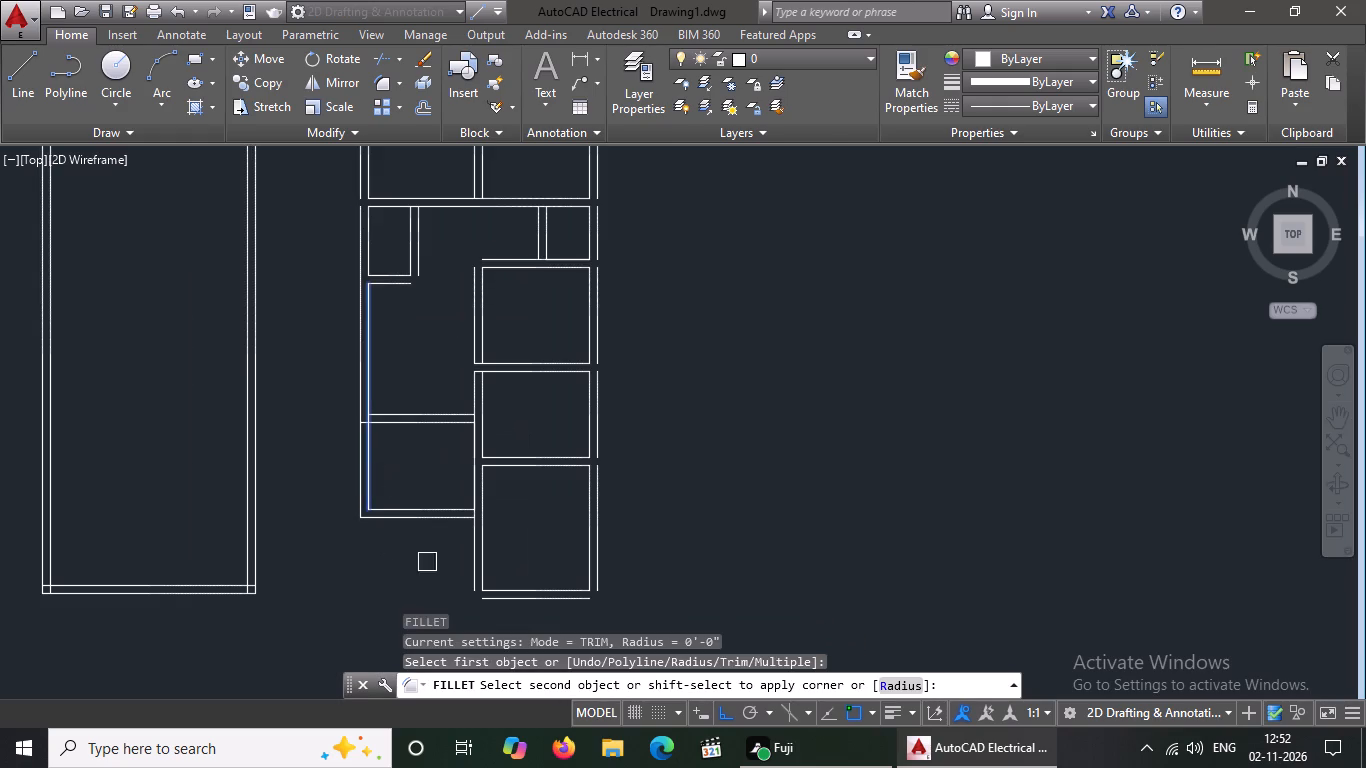
click(504, 590)
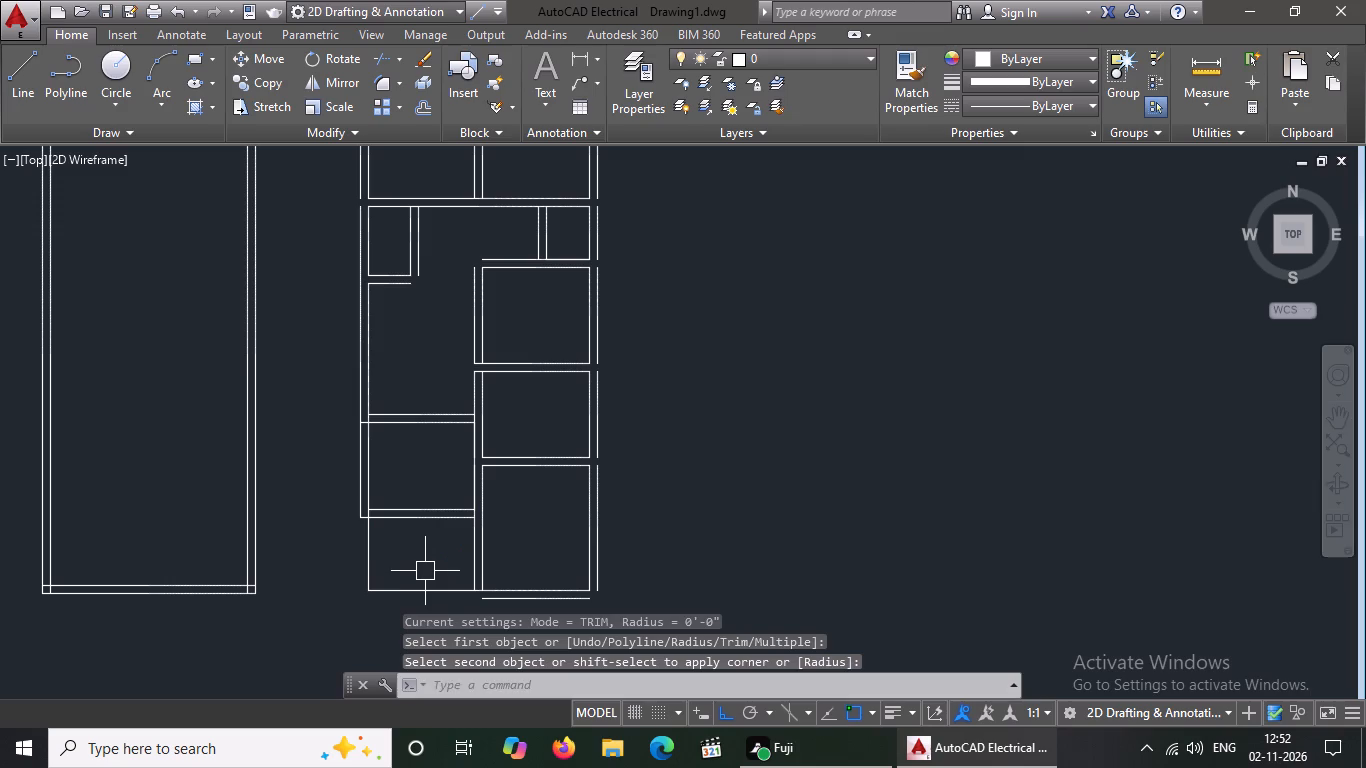
Fillet the outer left wall line with the outer bottom line of the bottom-right room to close the plan's outer corner.
key(f)
key(Return)
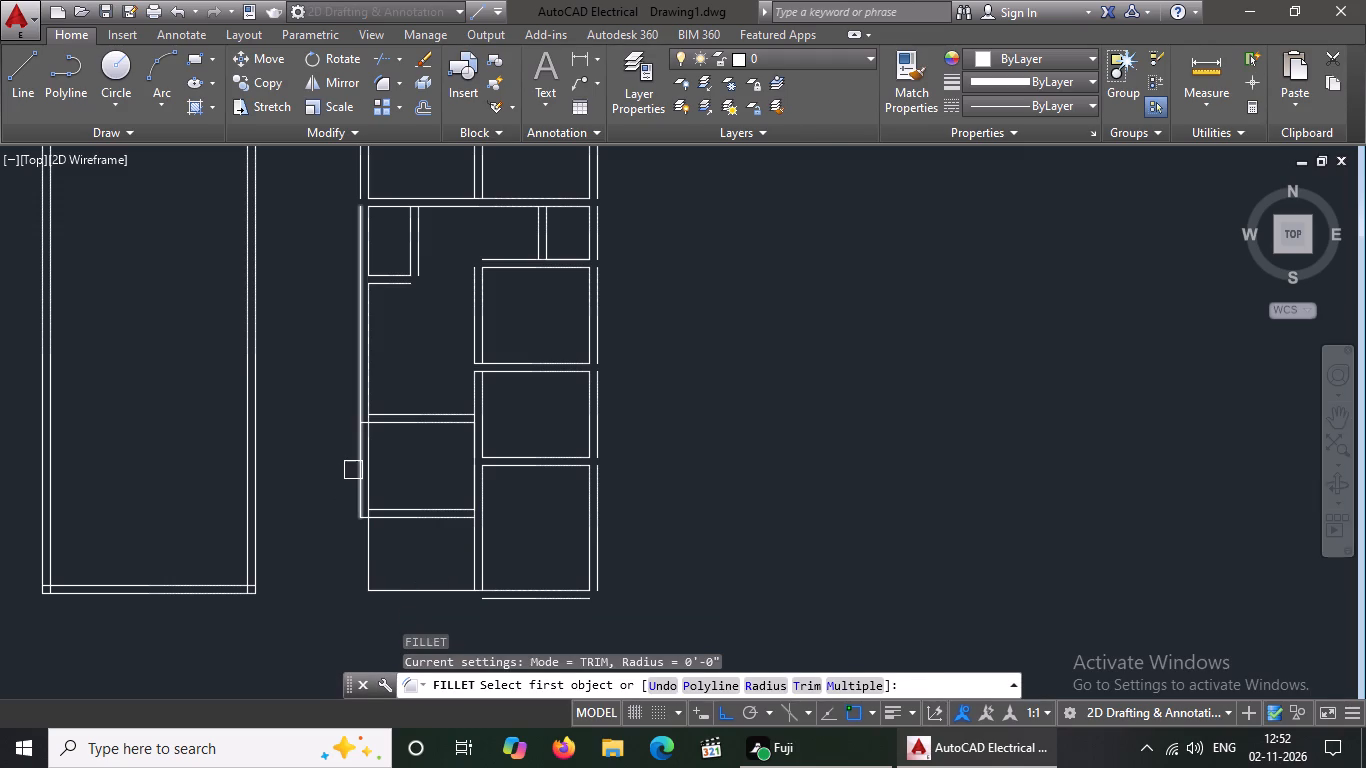
click(353, 470)
click(494, 603)
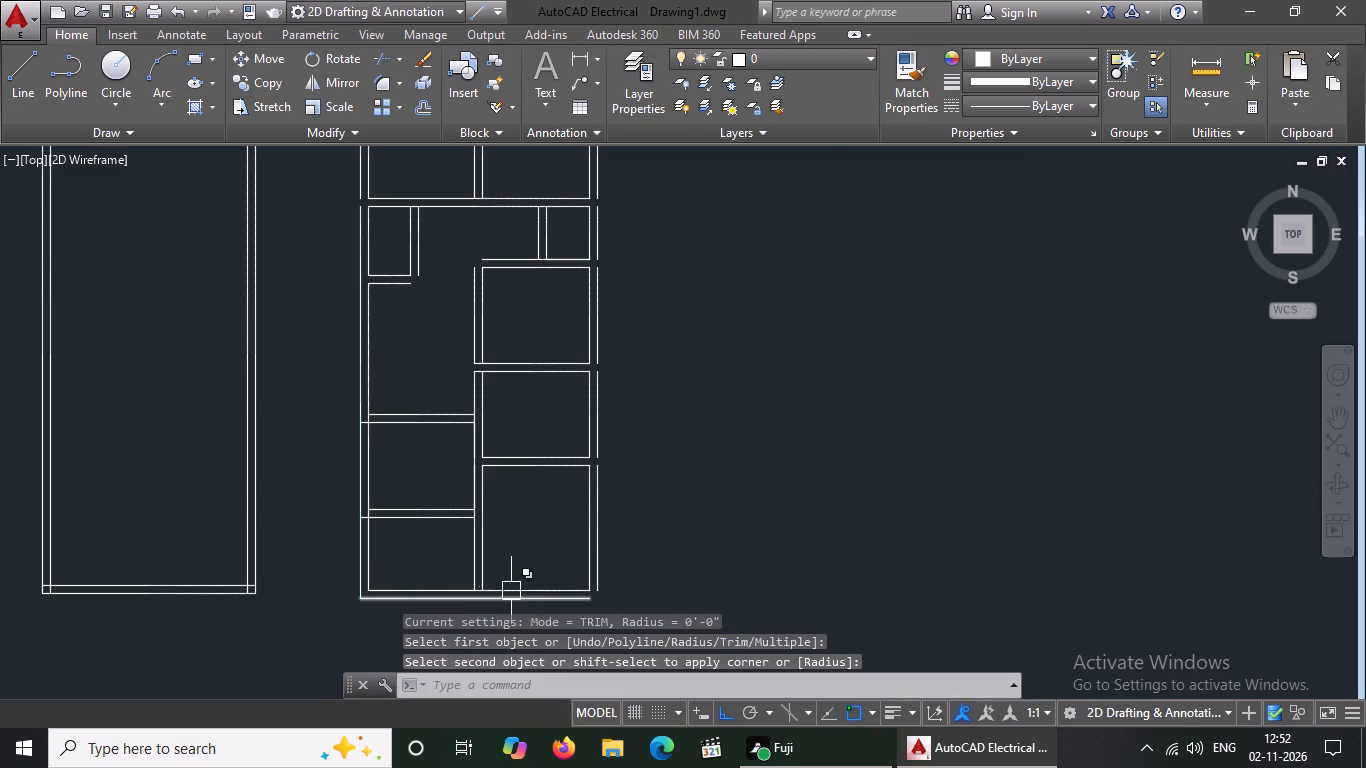
Add multiline text reading "BED ROOM" with "10' X 8'2"" on the second line inside the top-left room.
scroll(536, 554, down, 1)
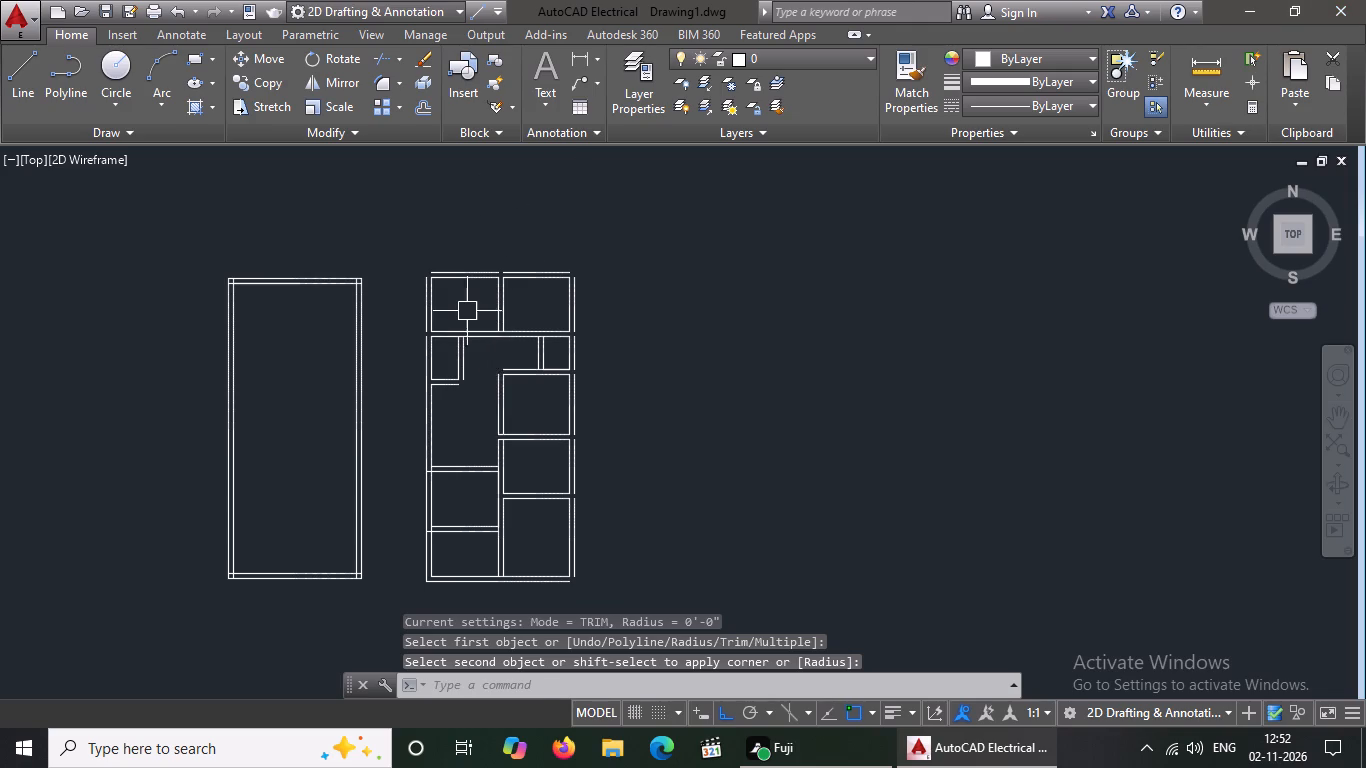
scroll(467, 307, up, 2)
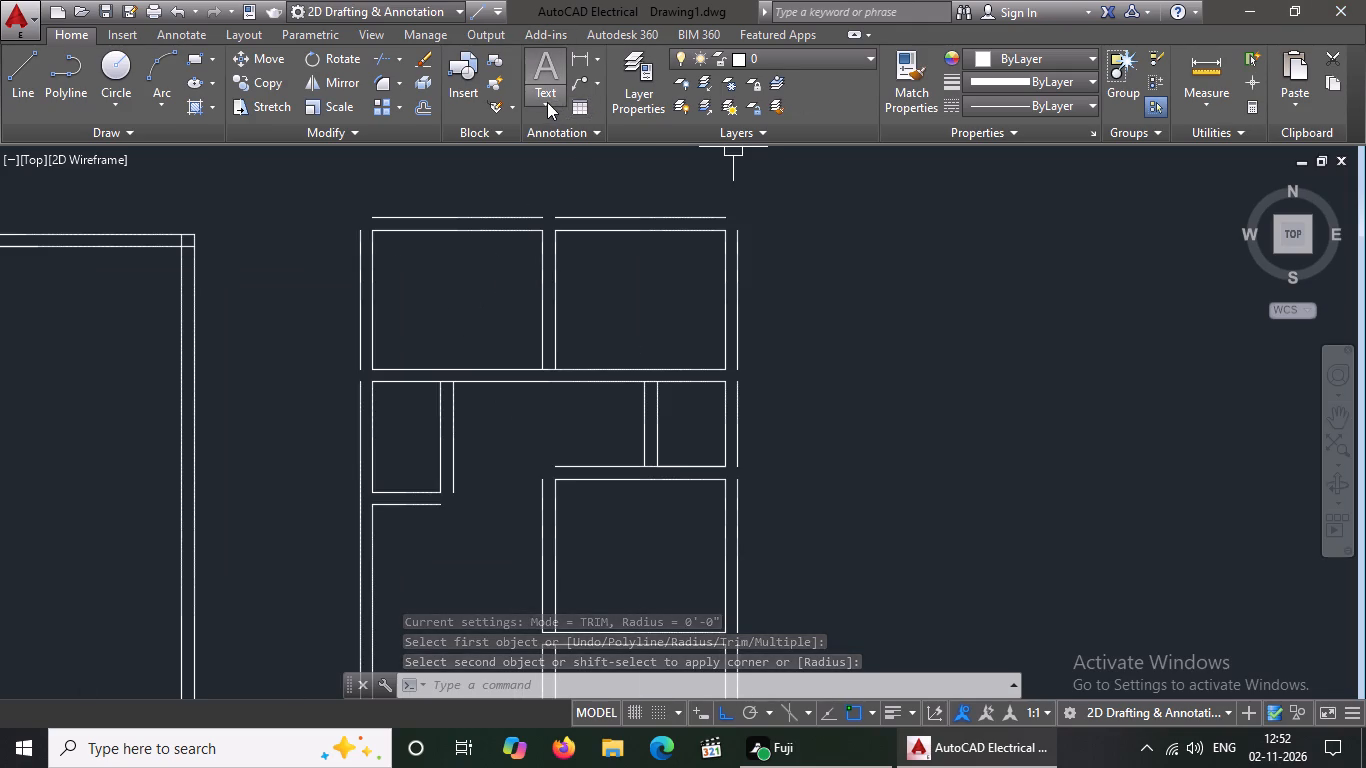
click(547, 102)
click(565, 127)
click(401, 264)
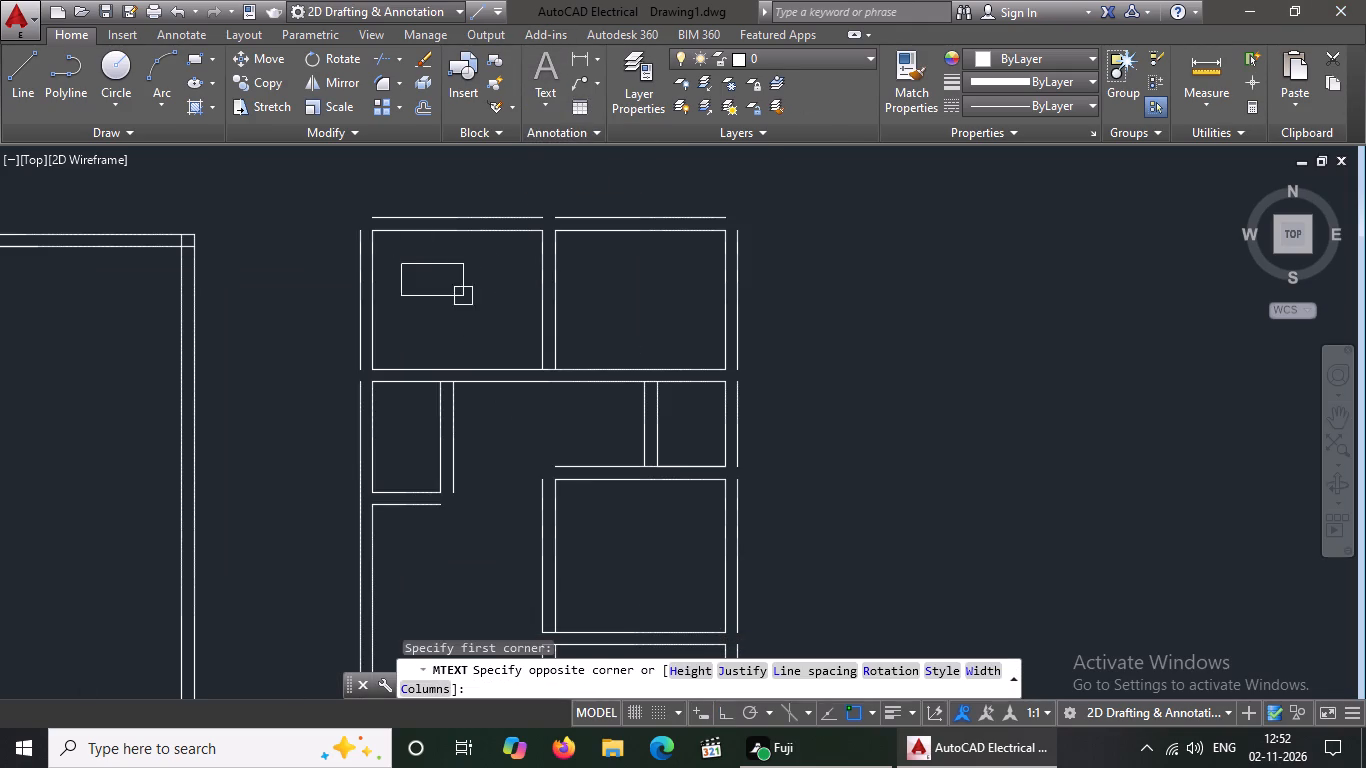
click(526, 329)
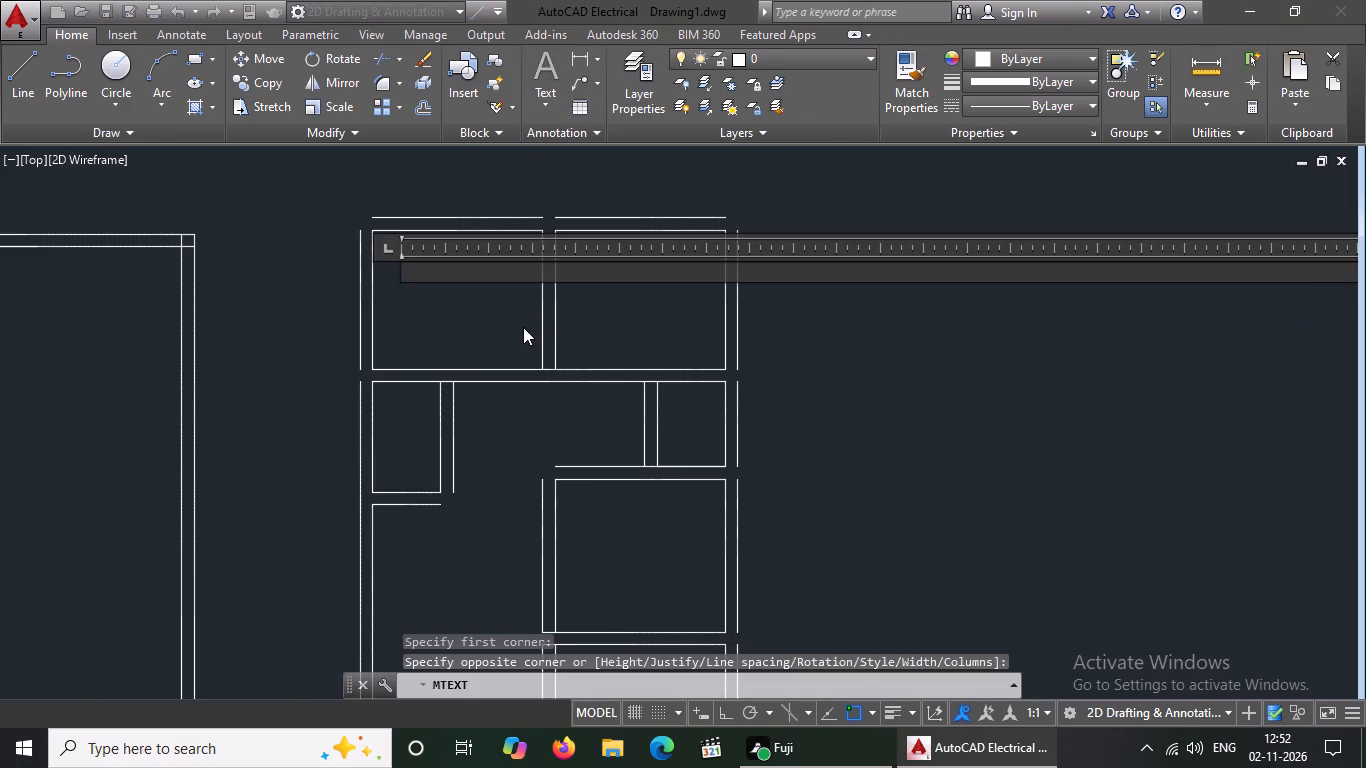
text(bed)
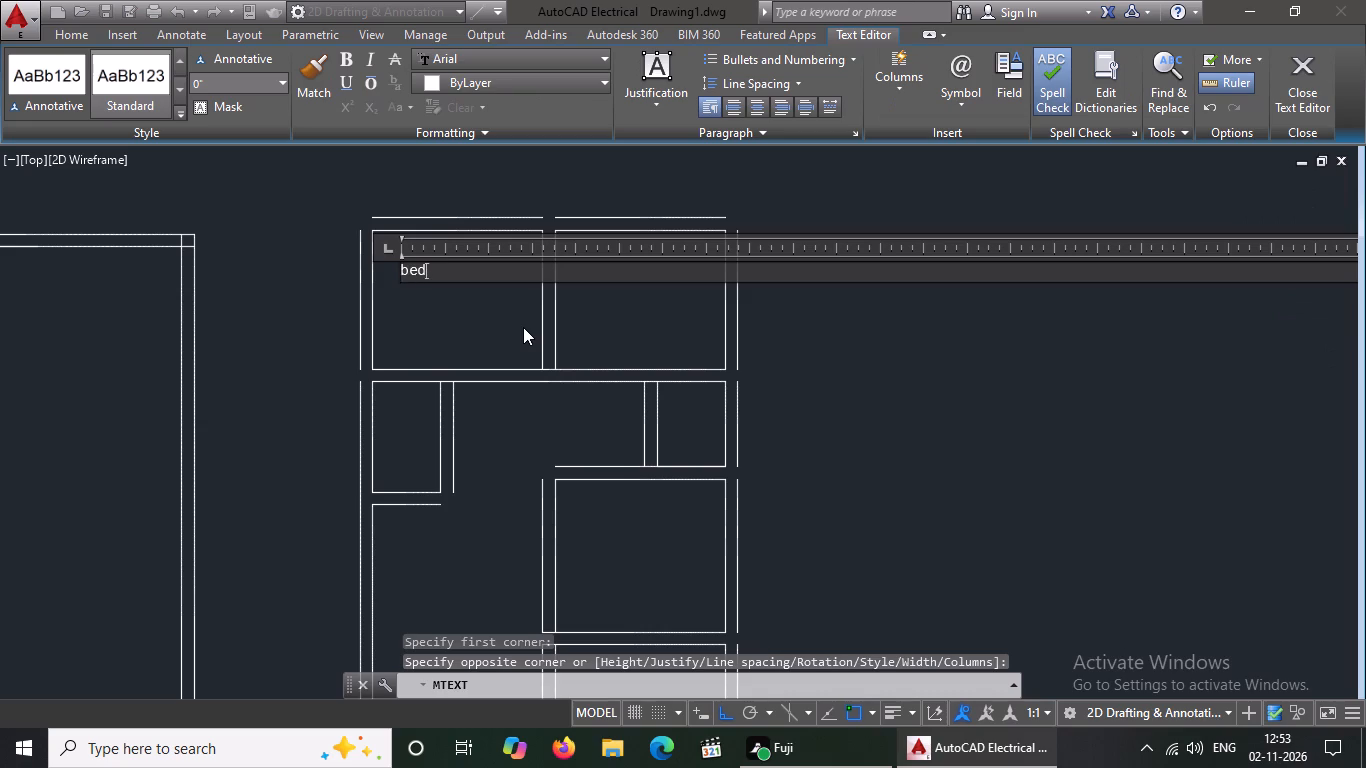
key(BackSpace)
key(BackSpace)
key(BackSpace)
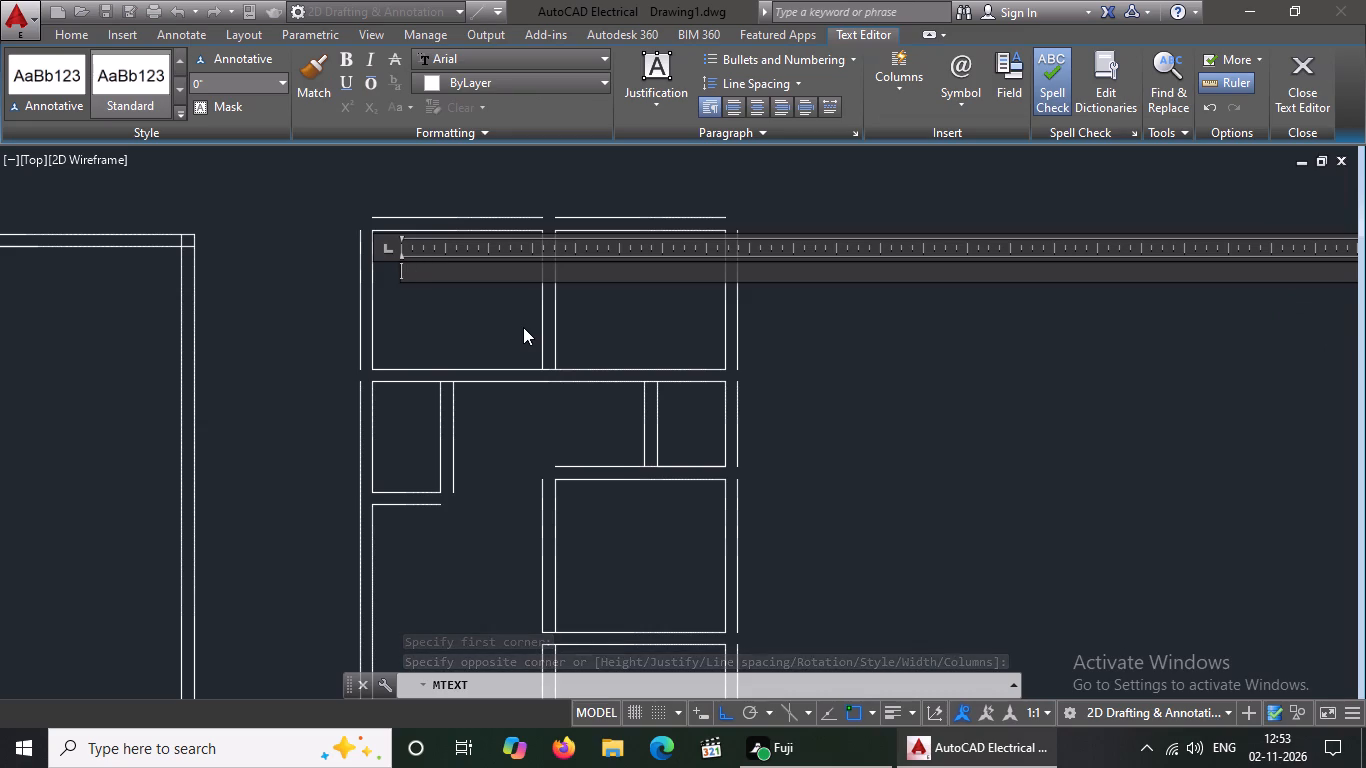
text(BED)
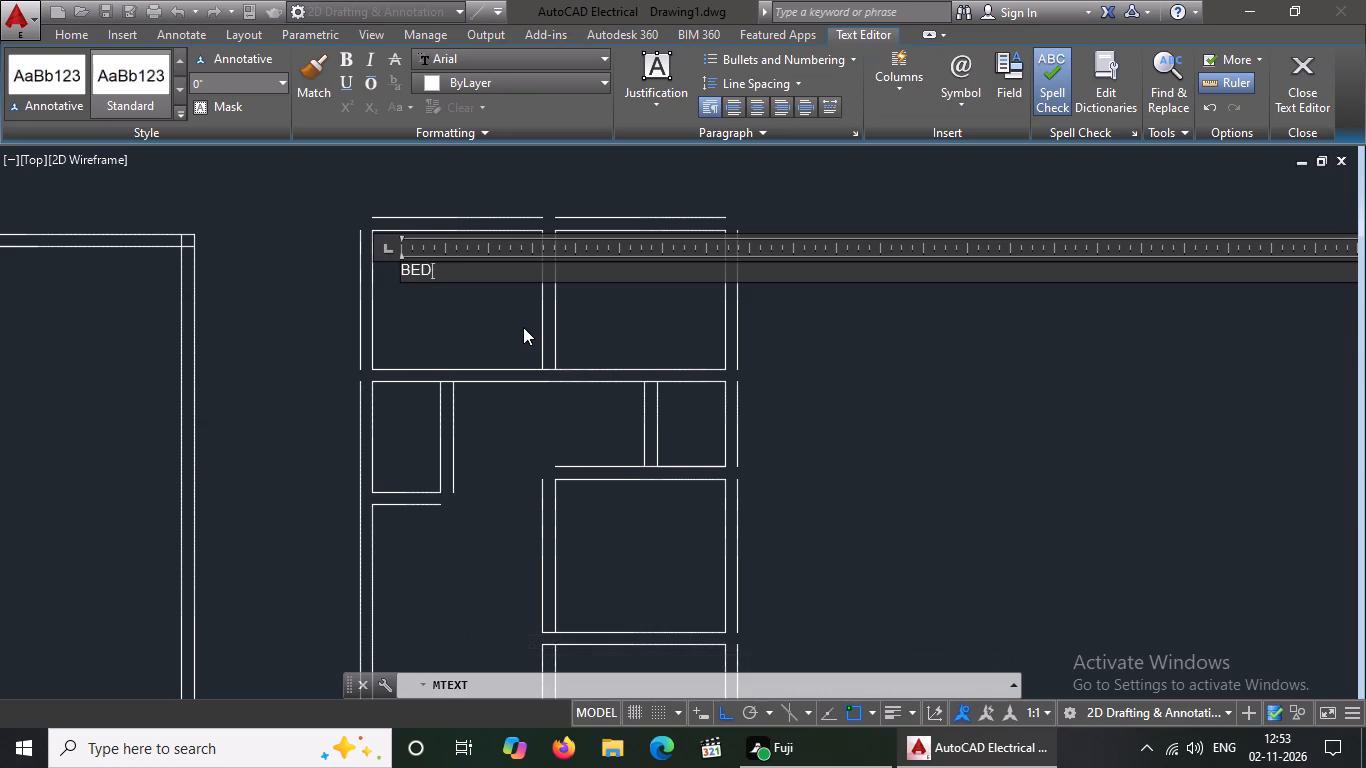
key(space)
text(ROO)
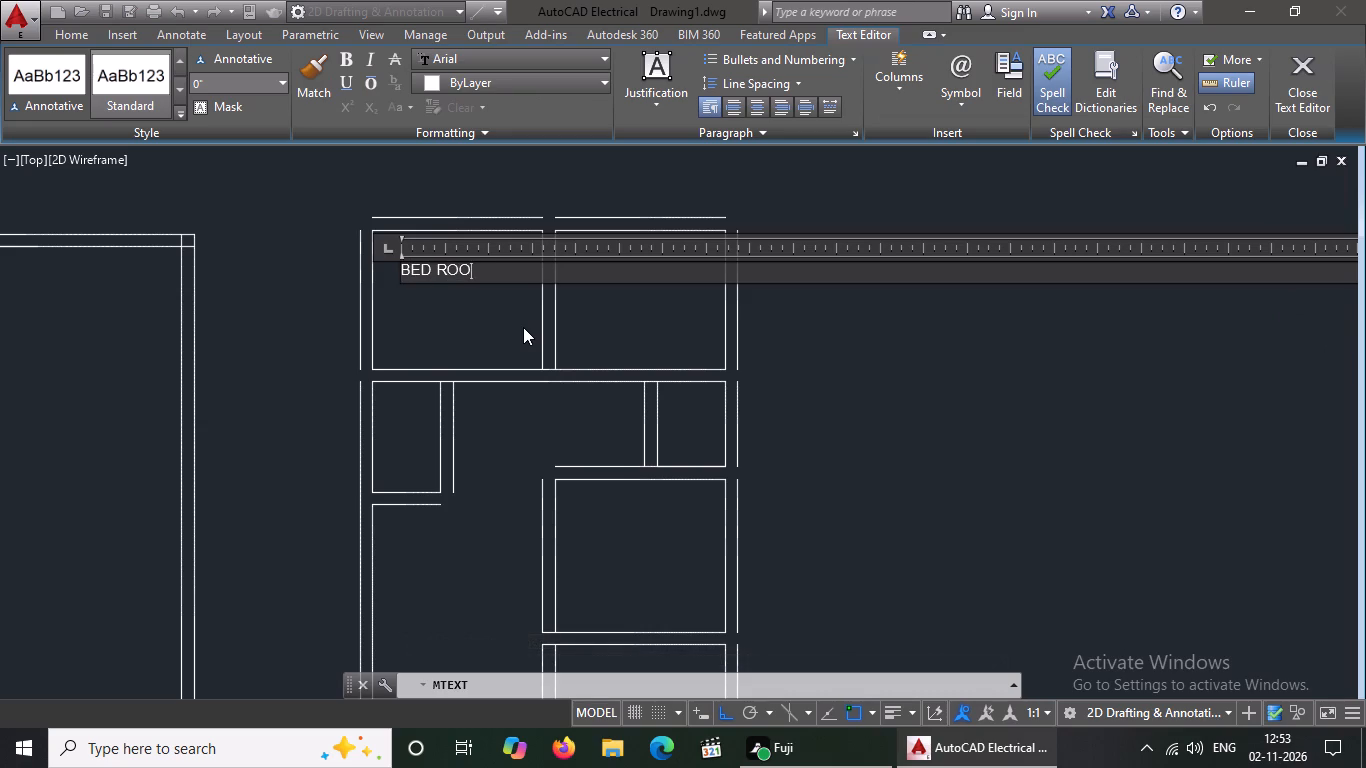
key(m)
key(Return)
text(10)
key(apostrophe)
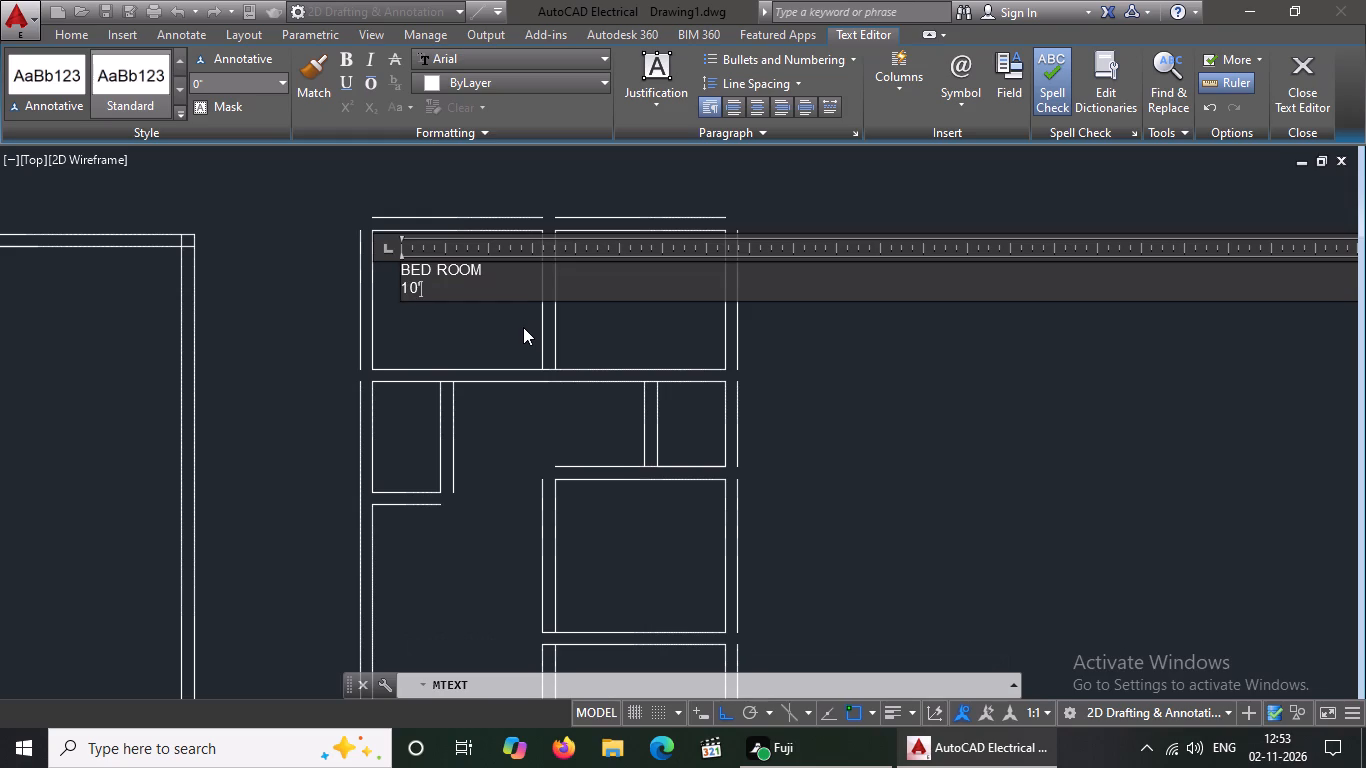
key(space)
text(X)
key(space)
key(8)
text('2")
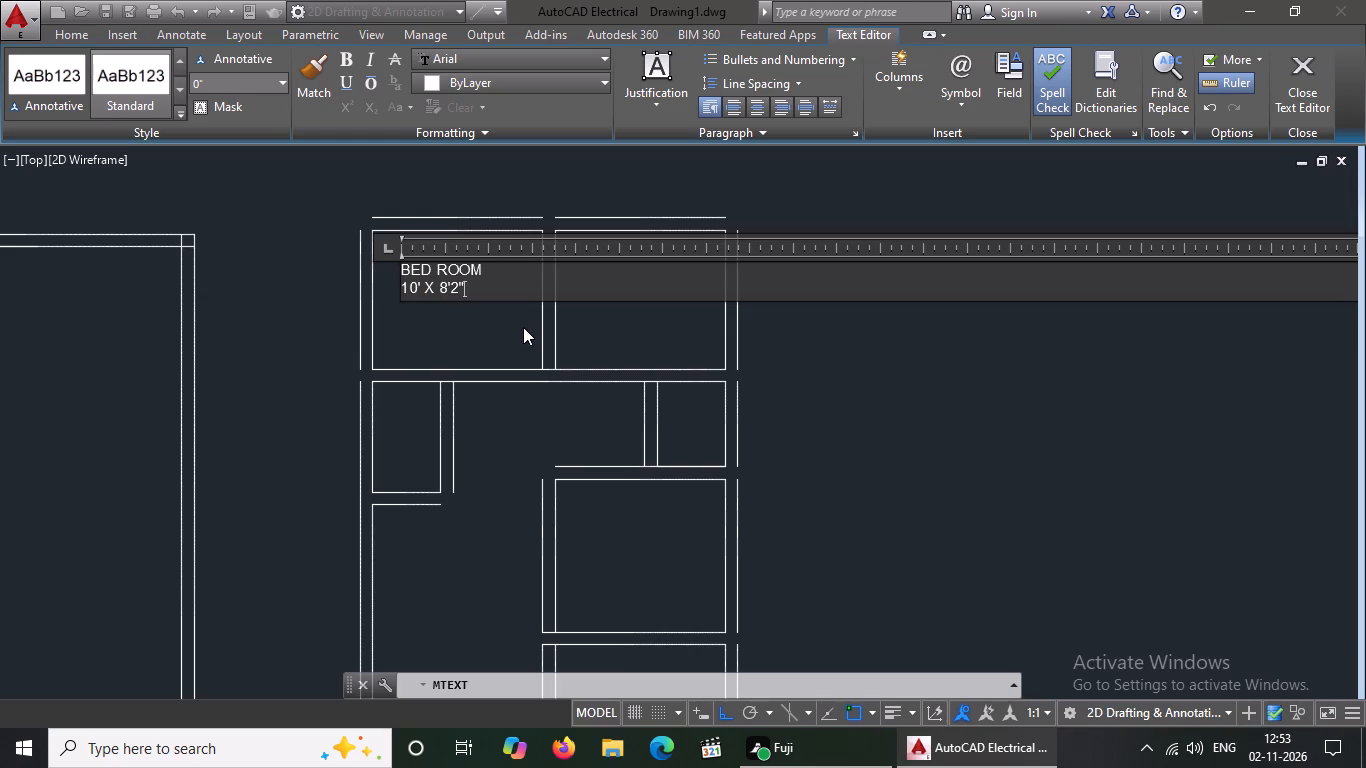
click(510, 327)
Set the text height of the top-left room's label to 5".
click(397, 253)
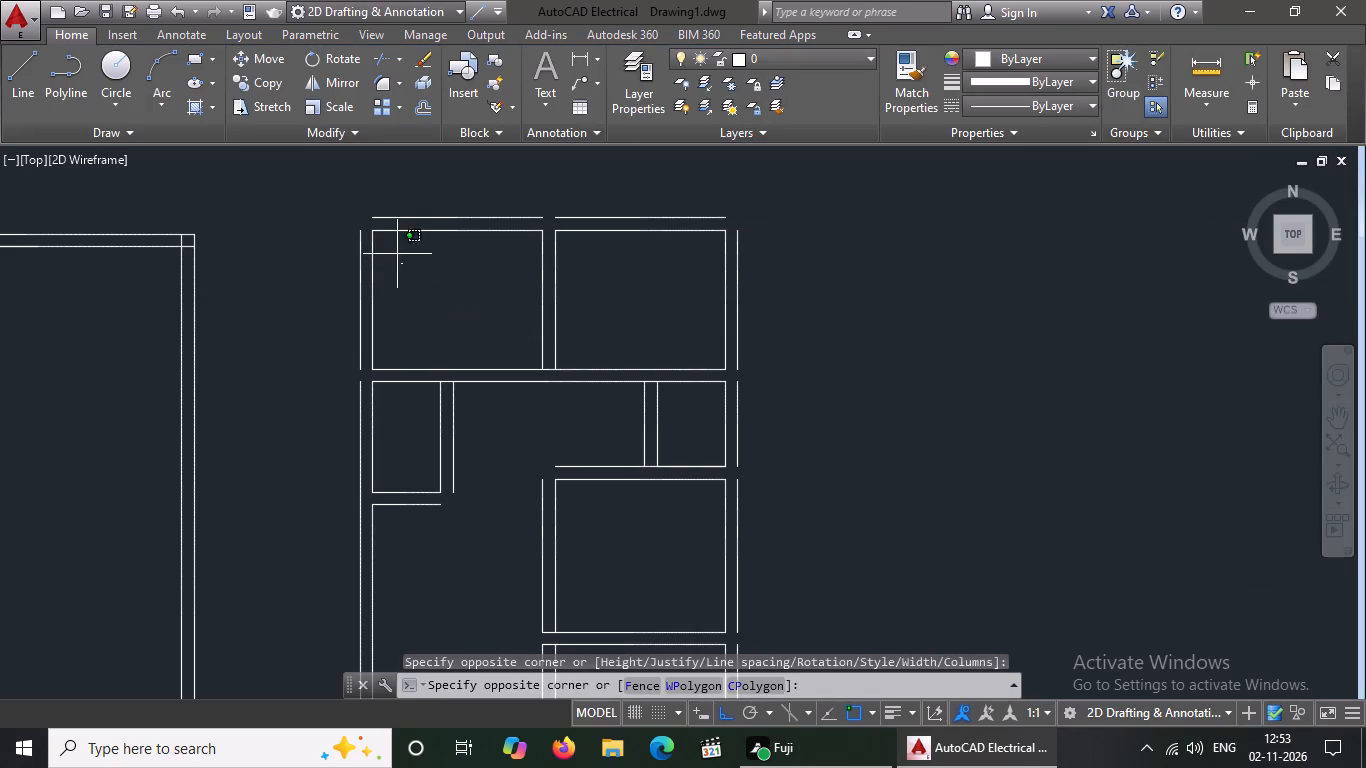
click(413, 279)
right_click(415, 267)
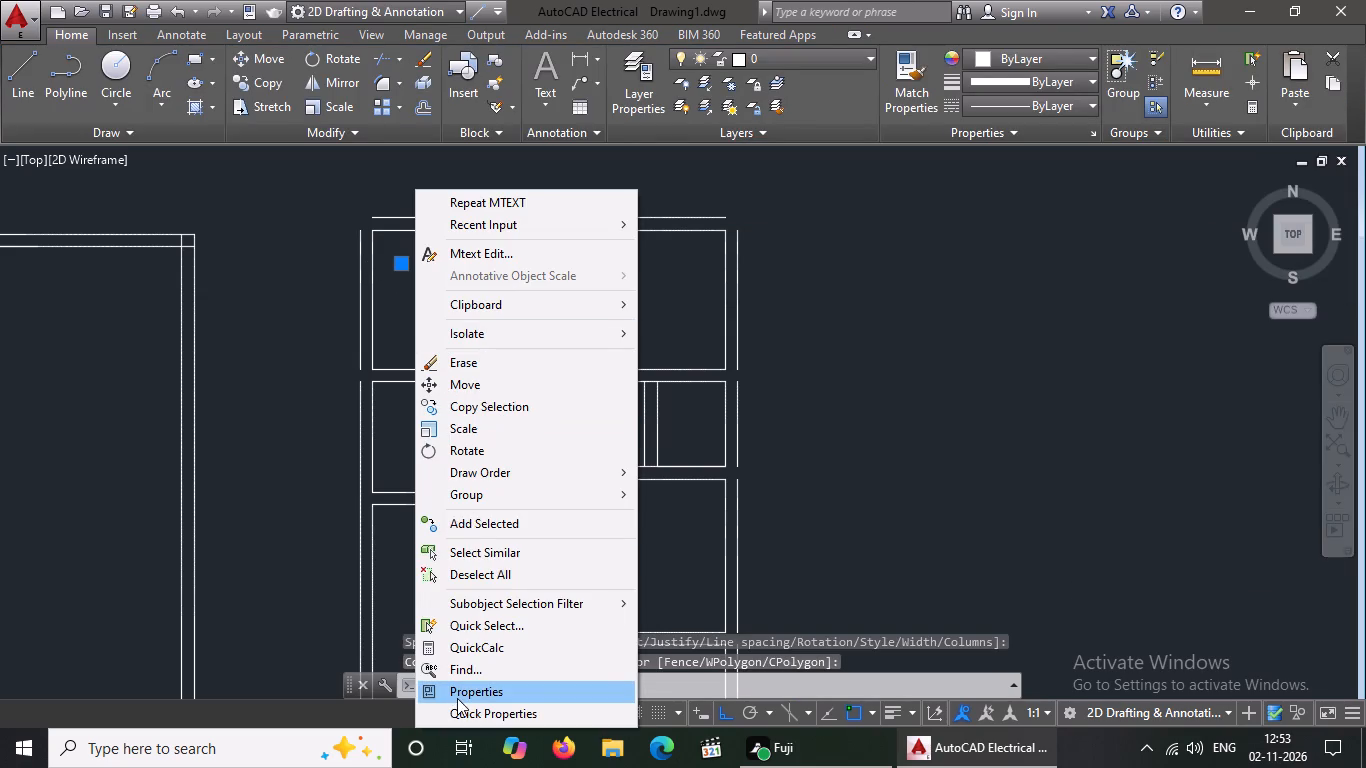
click(460, 697)
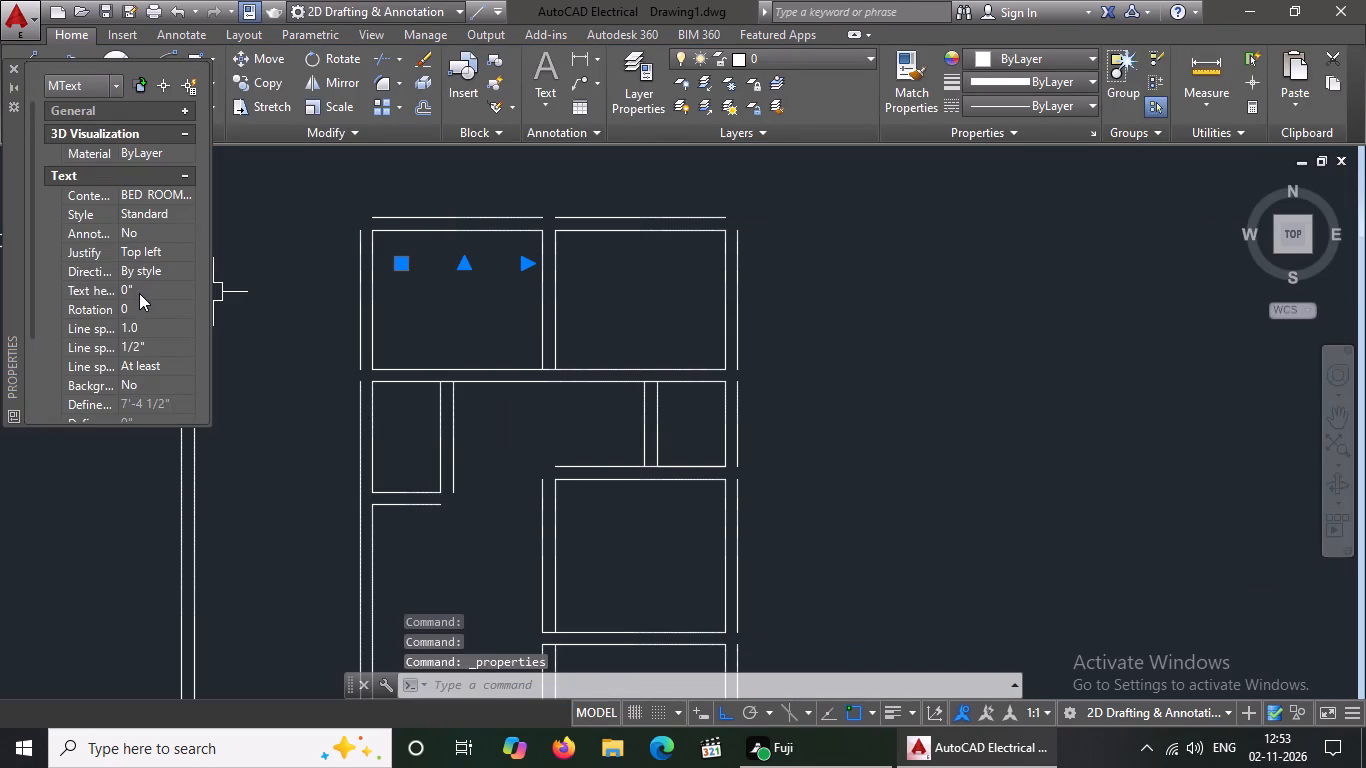
click(143, 291)
key(BackSpace)
key(BackSpace)
key(5)
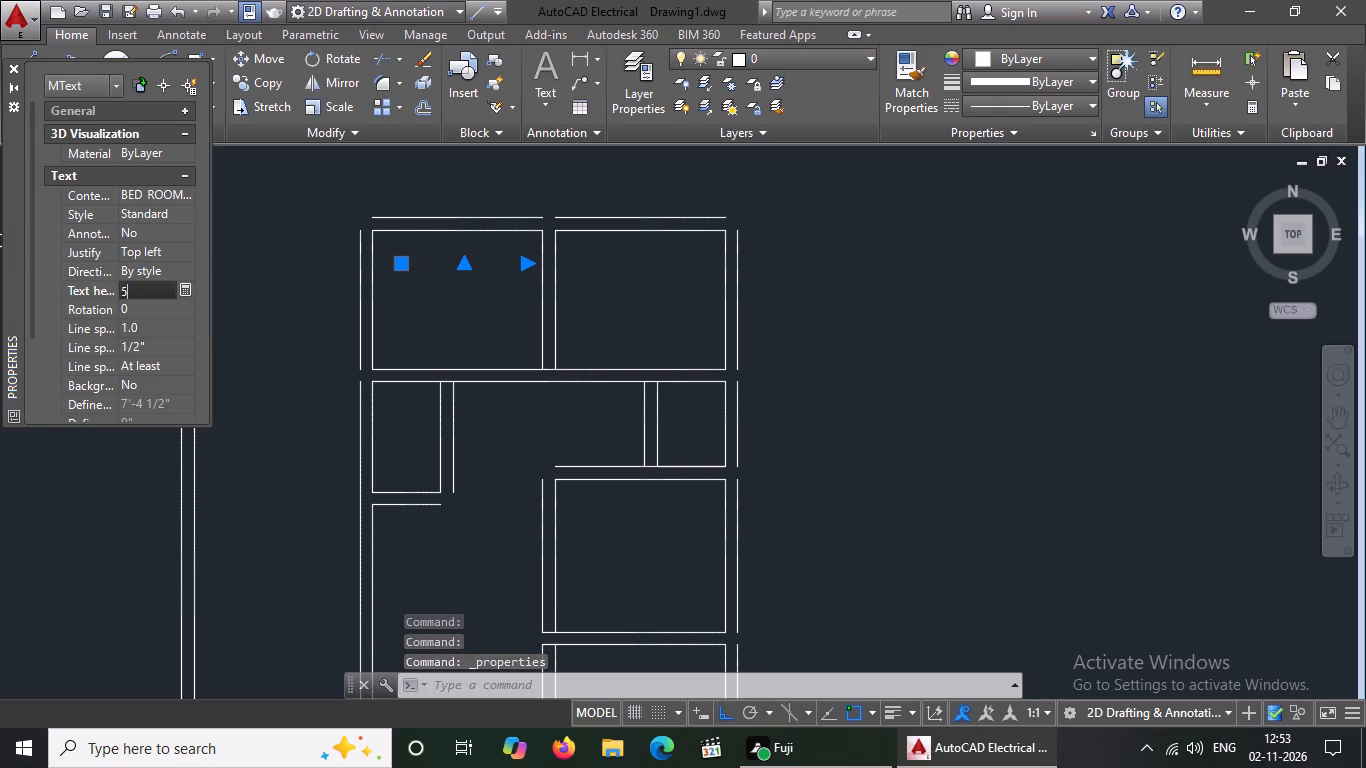
key(shift+quotedbl)
key(Return)
key(Escape)
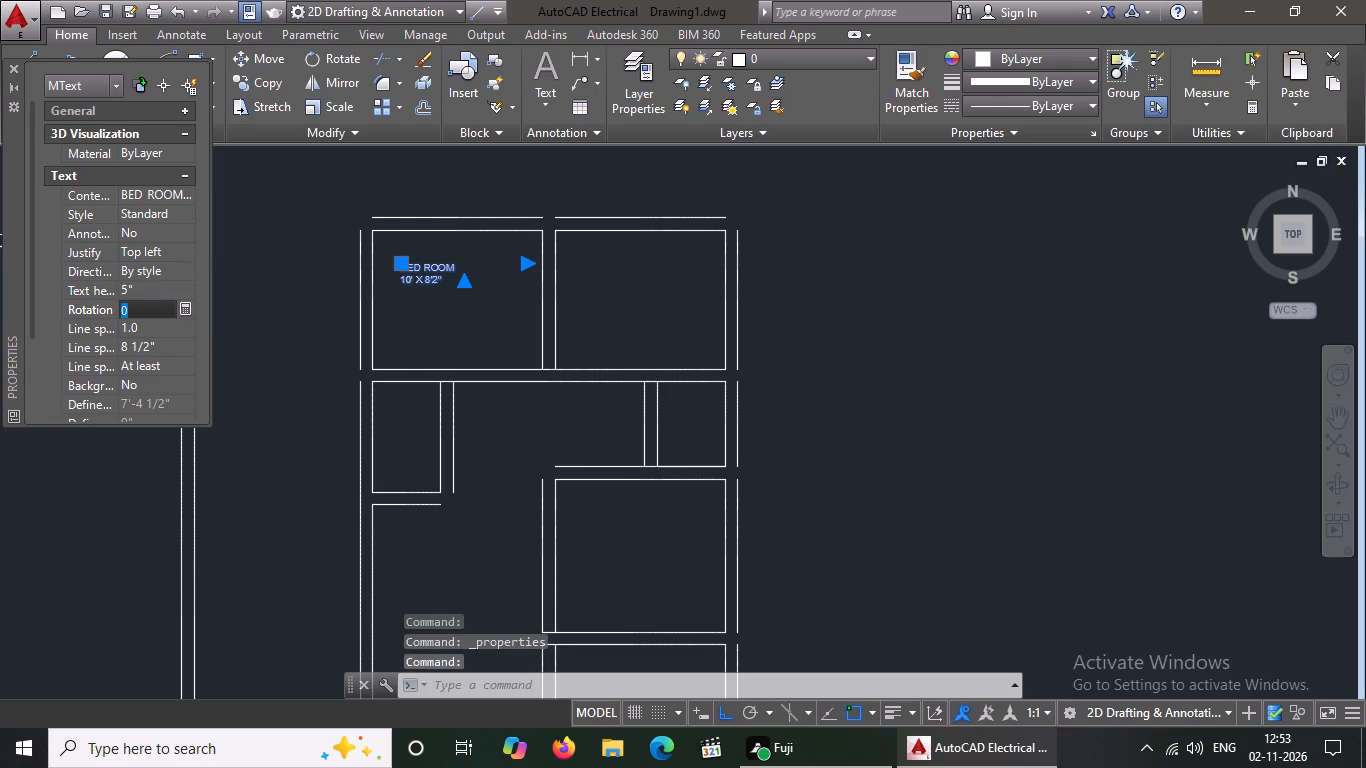
key(Escape)
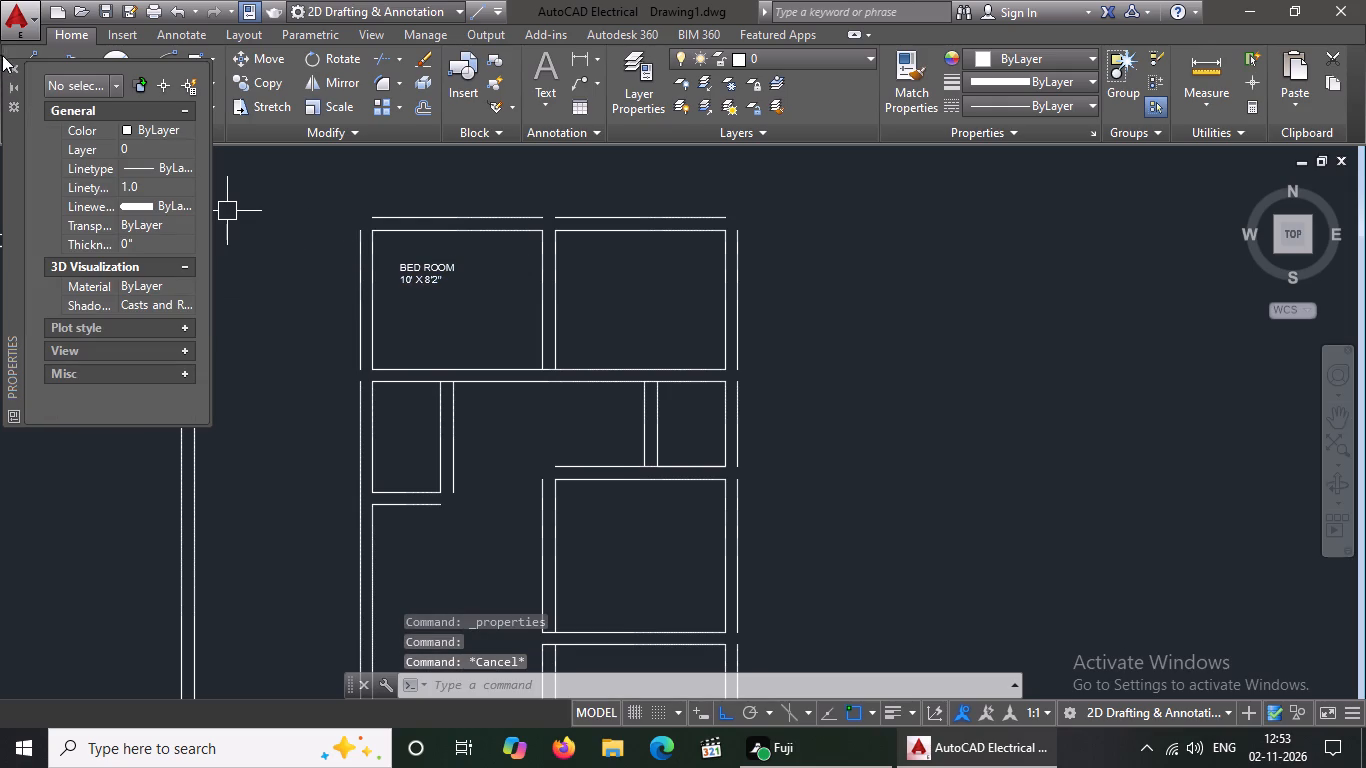
click(8, 68)
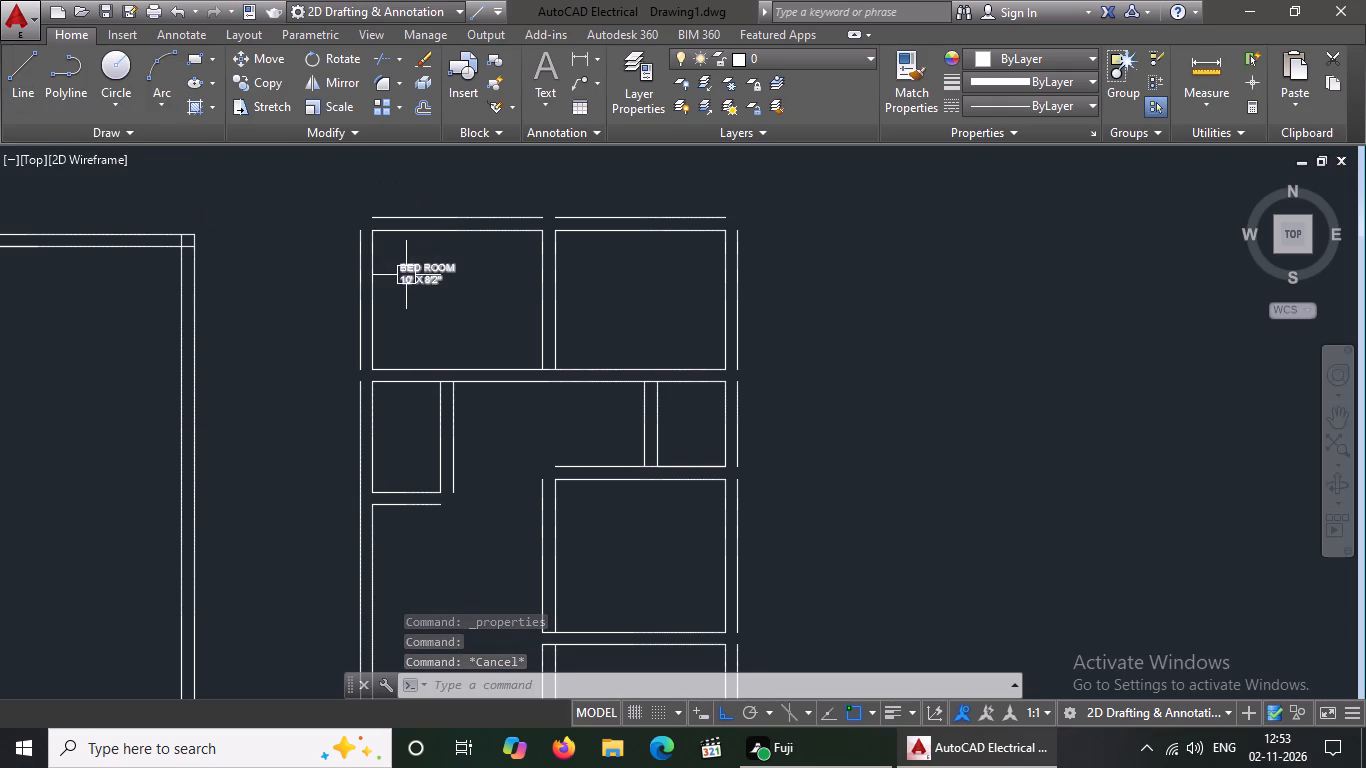
Copy the BED ROOM label horizontally from the top-left room into the top-right room.
click(408, 274)
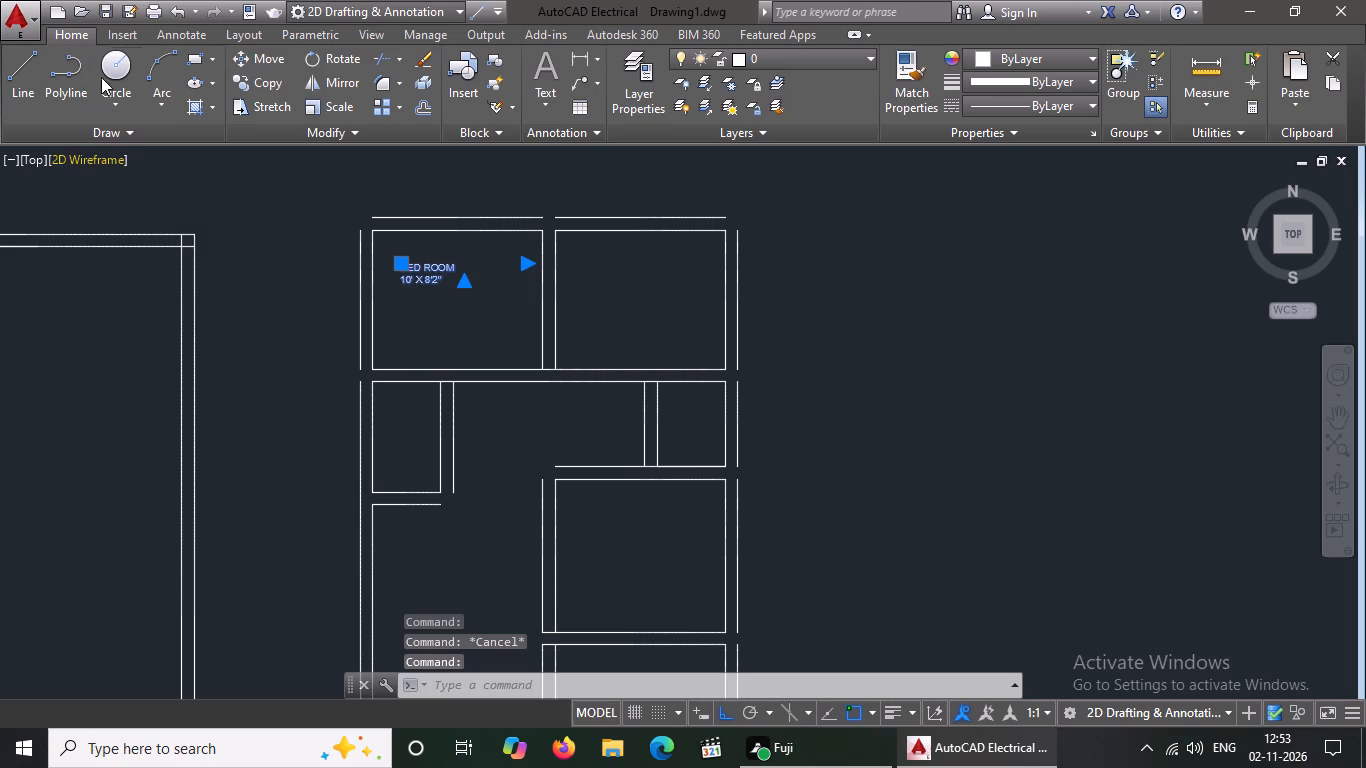
click(257, 75)
click(431, 282)
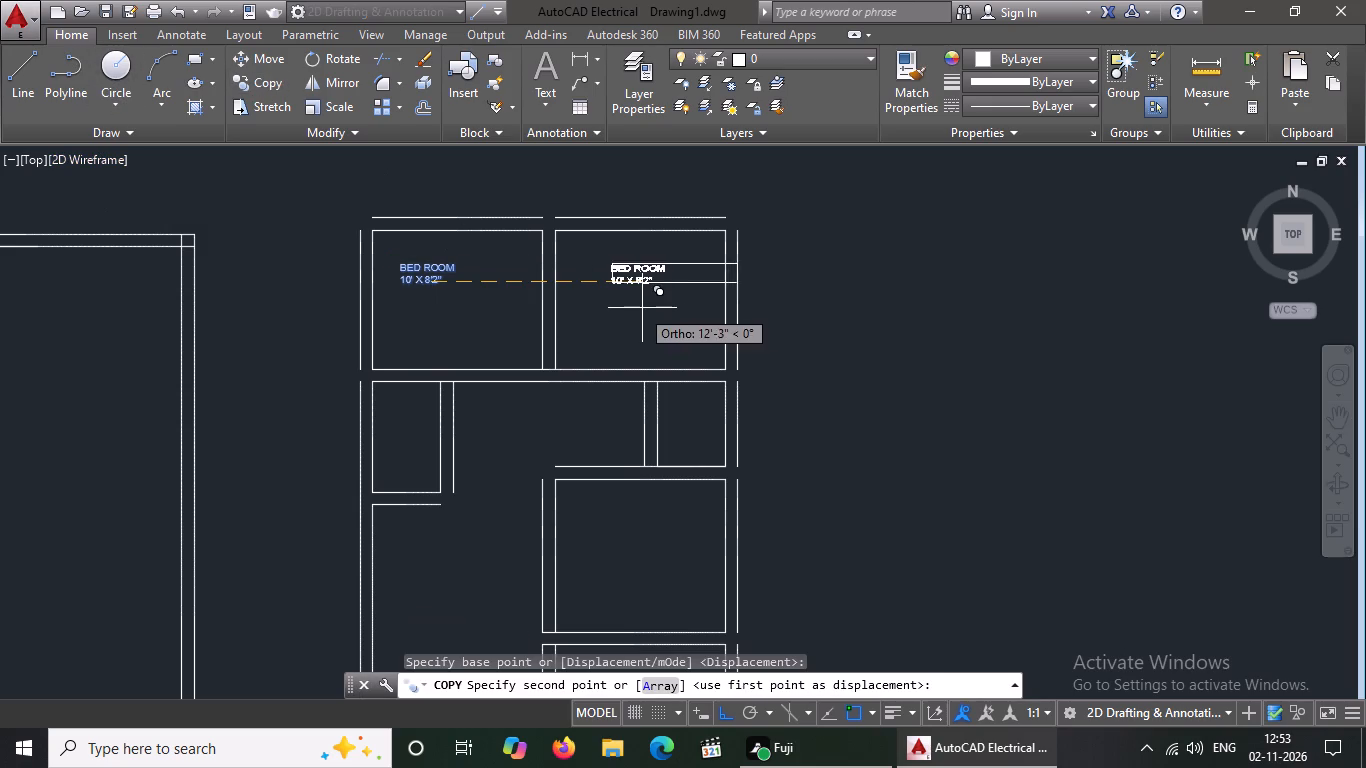
click(648, 305)
key(Escape)
Change the size line of the top-right room's label to 10' X 9'.
double_click(650, 279)
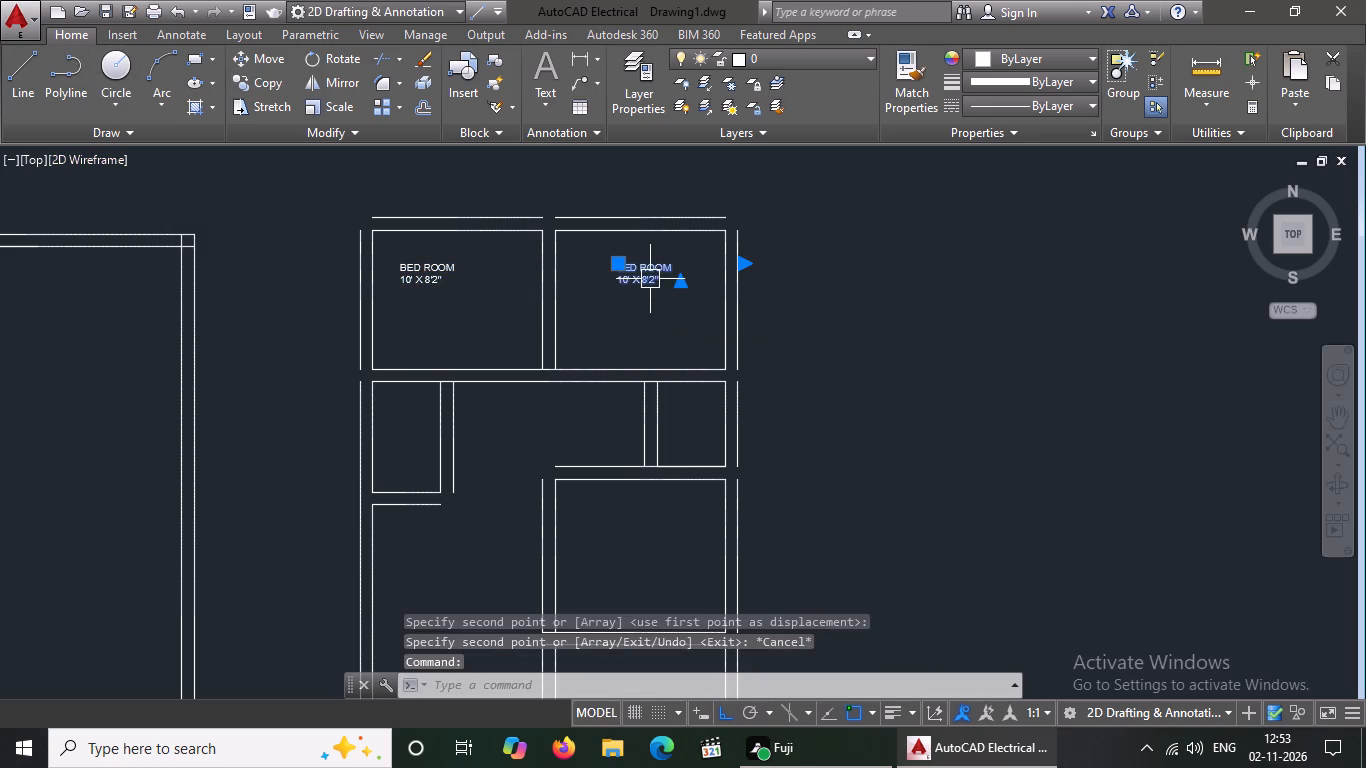
click(670, 276)
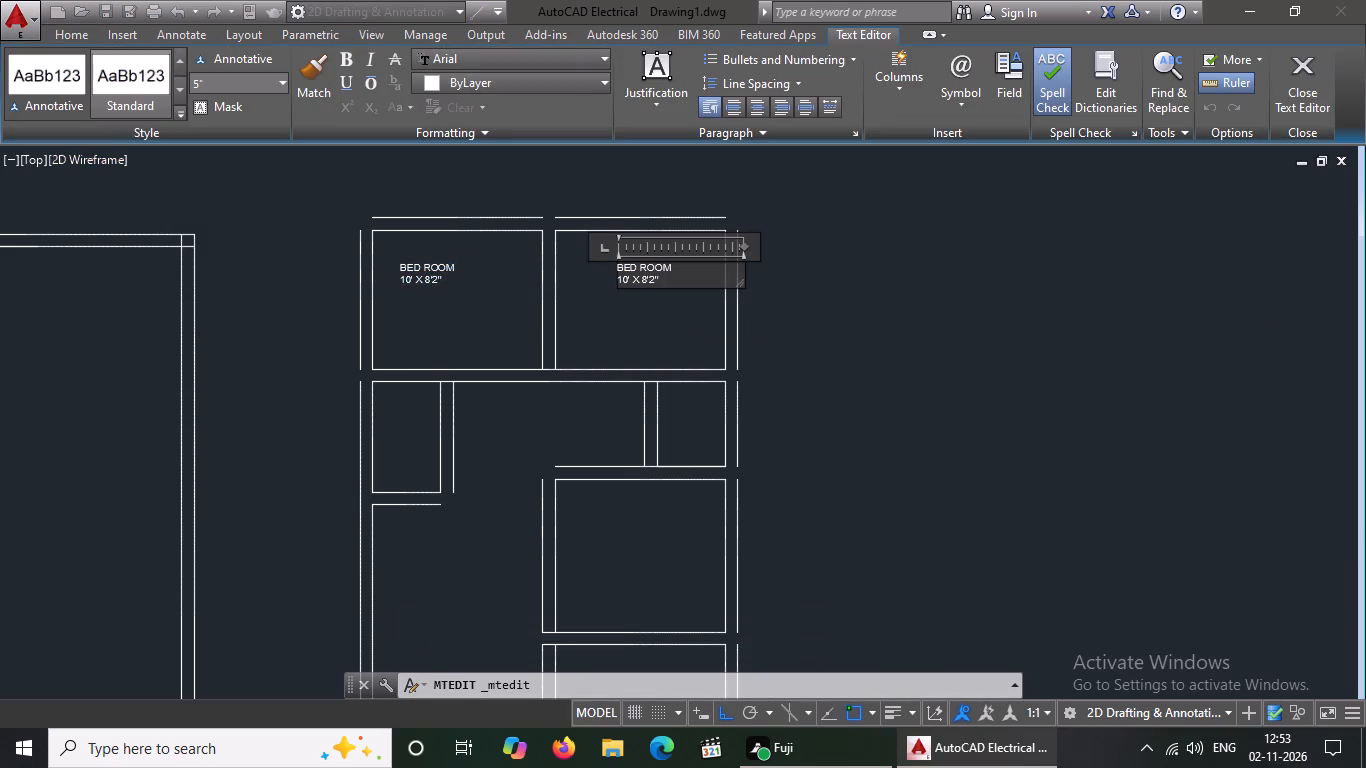
key(BackSpace)
key(BackSpace)
key(BackSpace)
key(BackSpace)
key(9)
key(apostrophe)
click(657, 343)
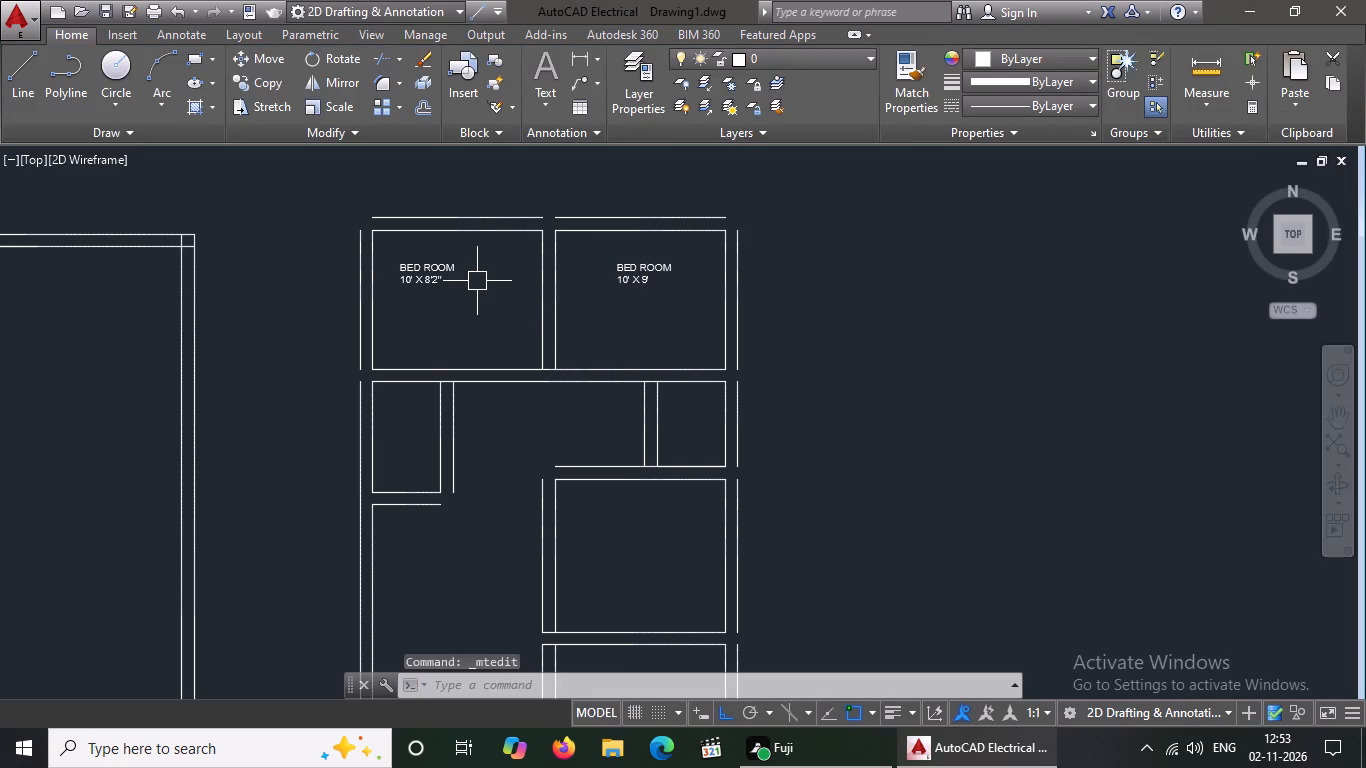
Copy the top-right BED ROOM label, with Ortho off, into the small room below the top-left bedroom.
click(633, 278)
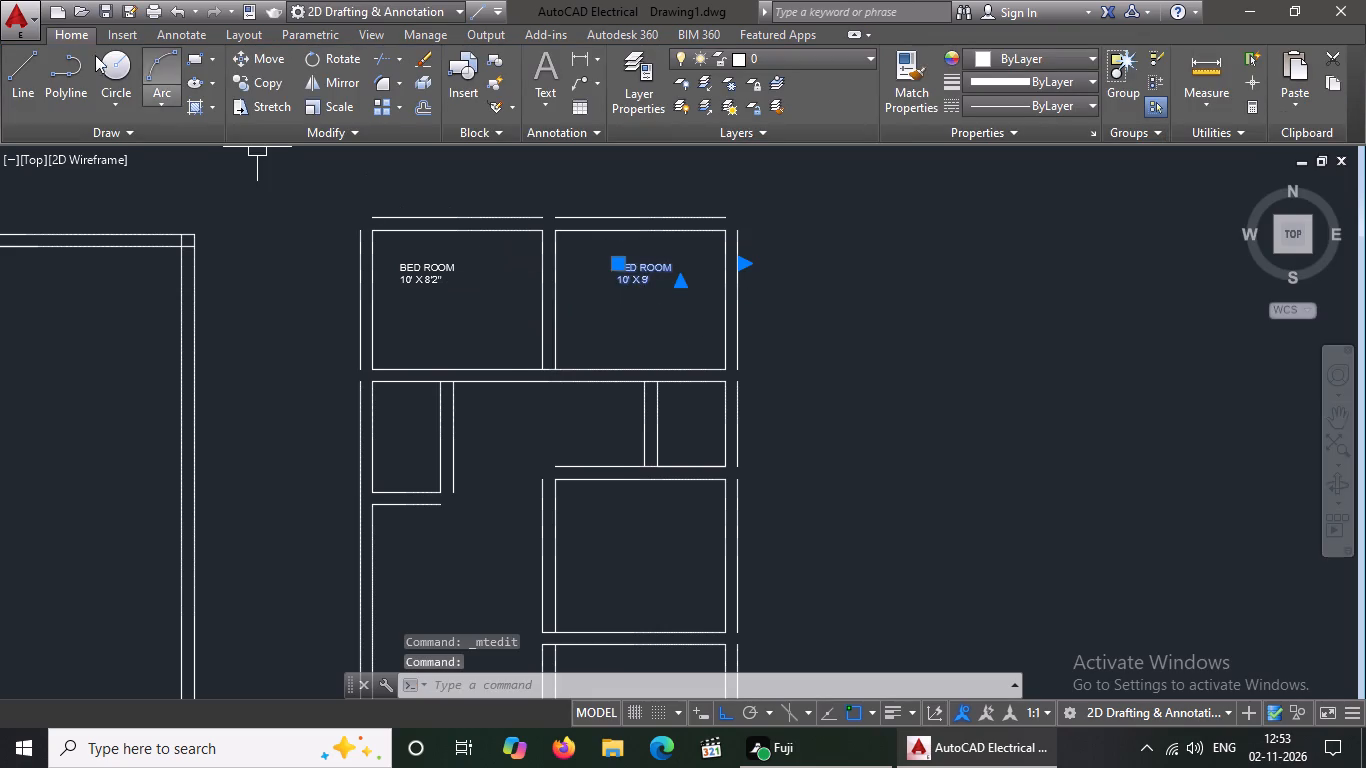
click(270, 82)
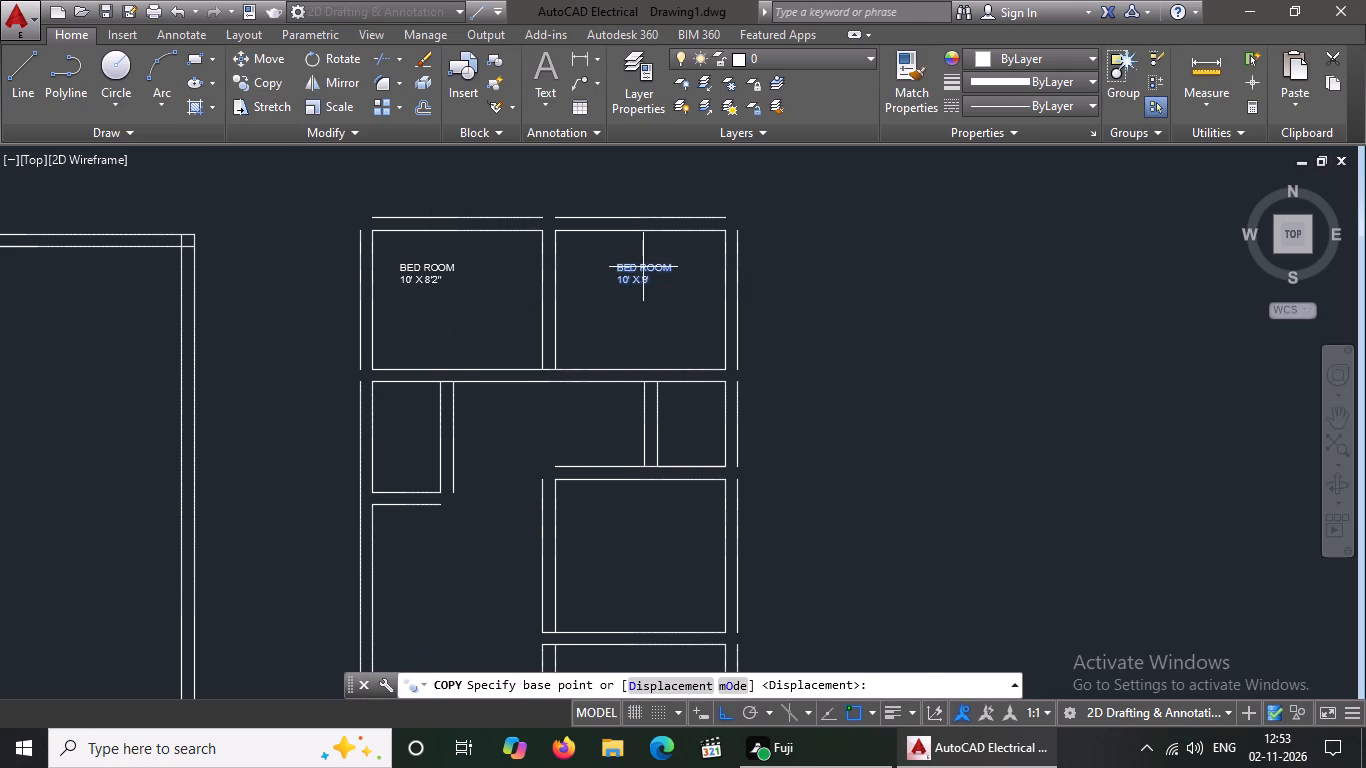
click(641, 265)
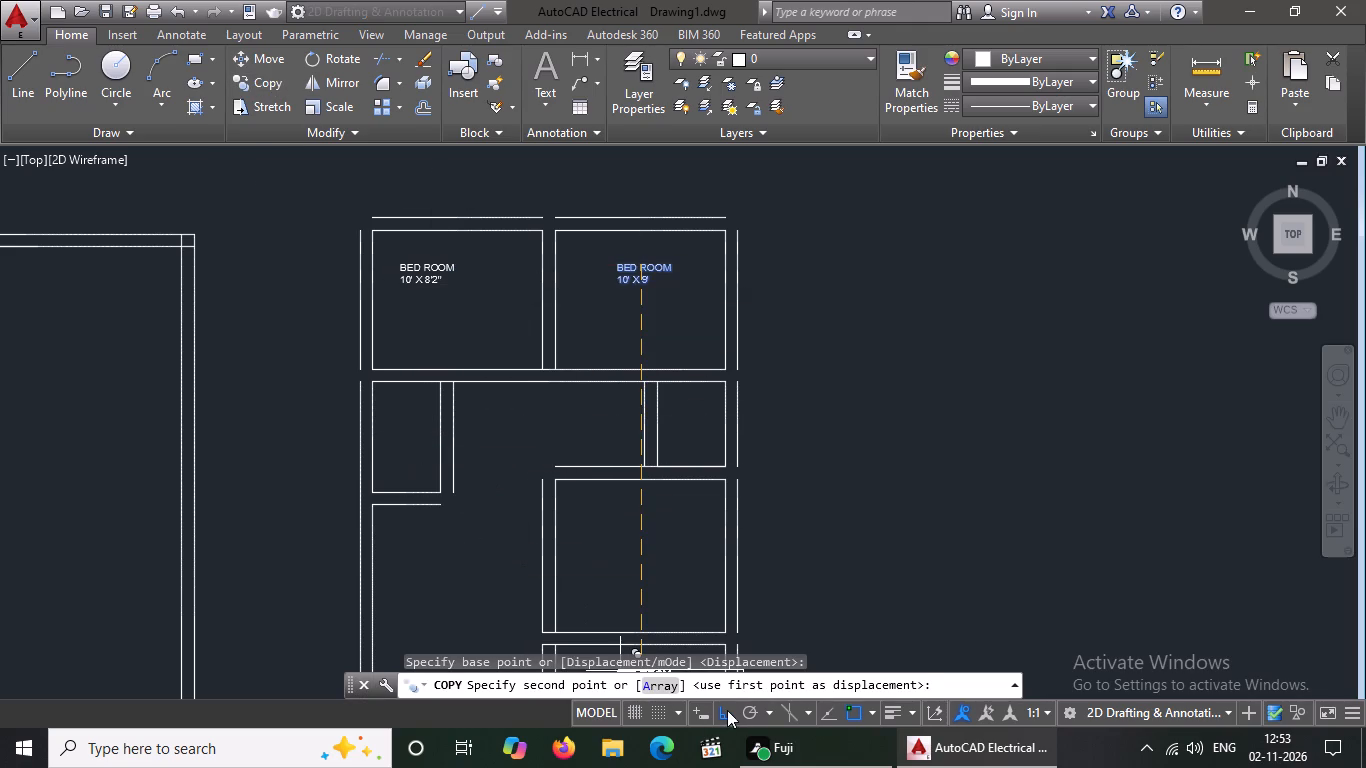
click(728, 709)
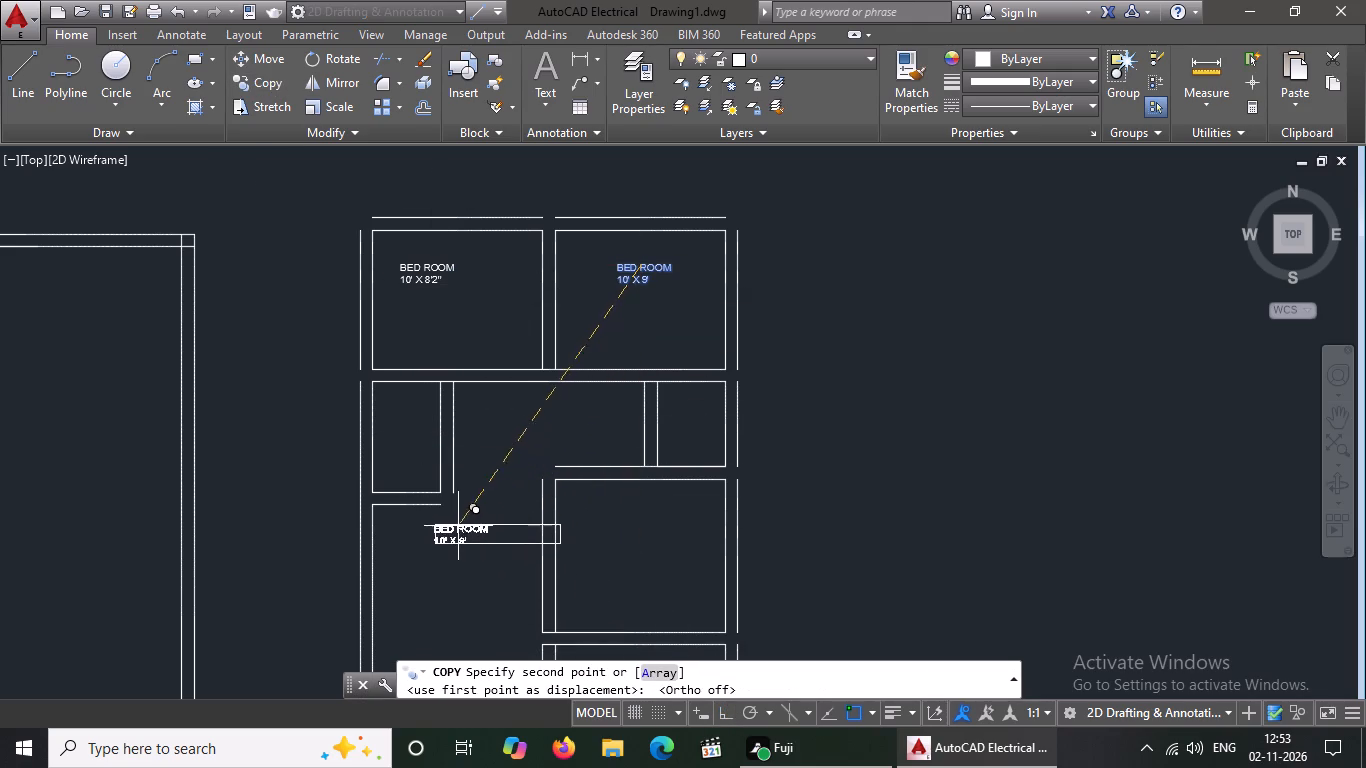
click(415, 432)
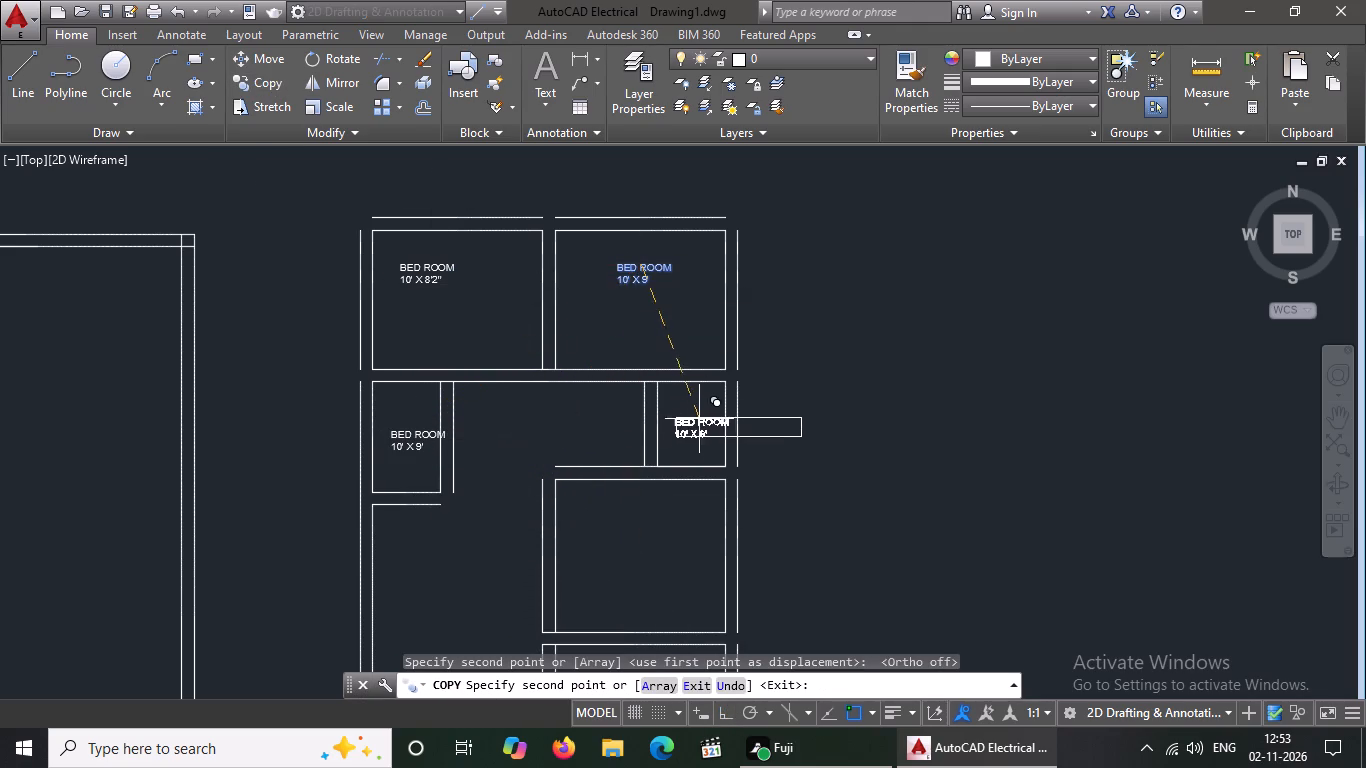
key(Escape)
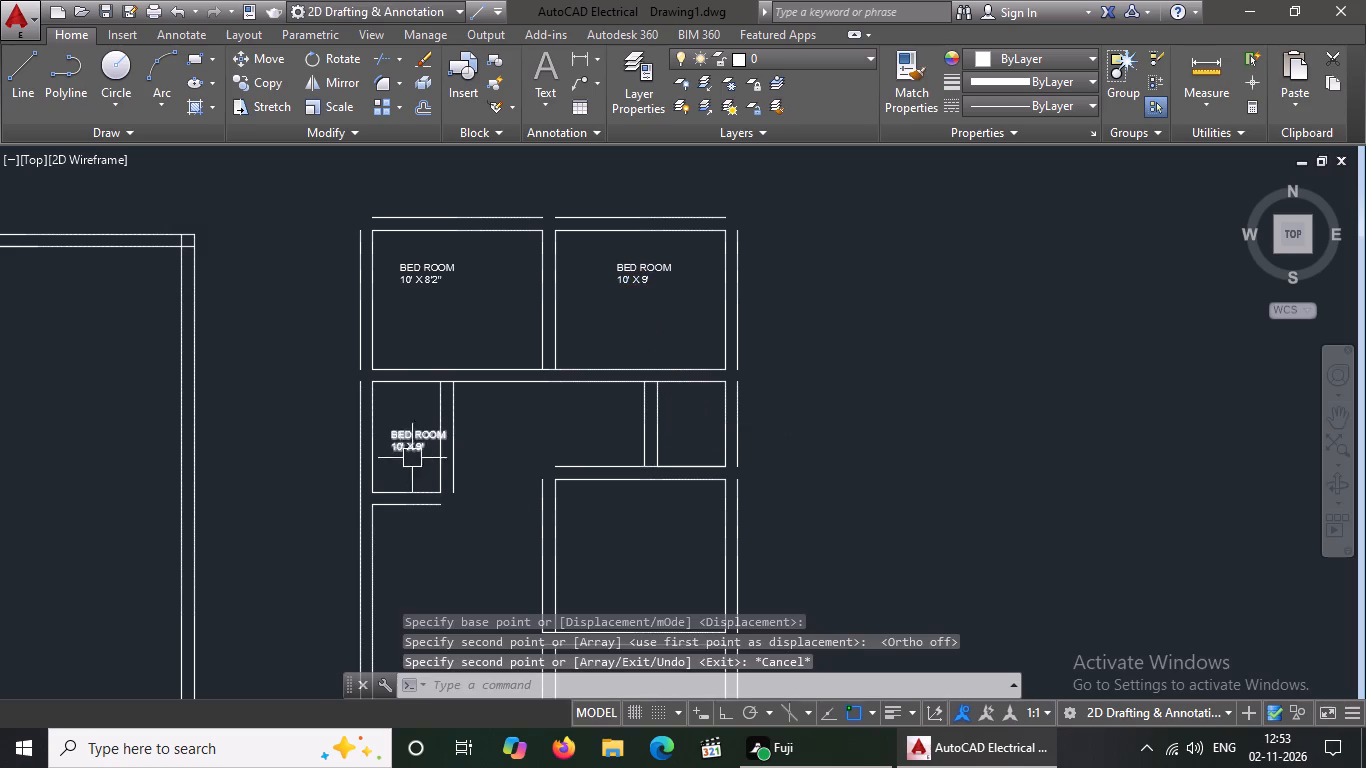
Replace the text of the copied label in the small room below the top-left bedroom with C. BATH.
double_click(399, 454)
click(430, 443)
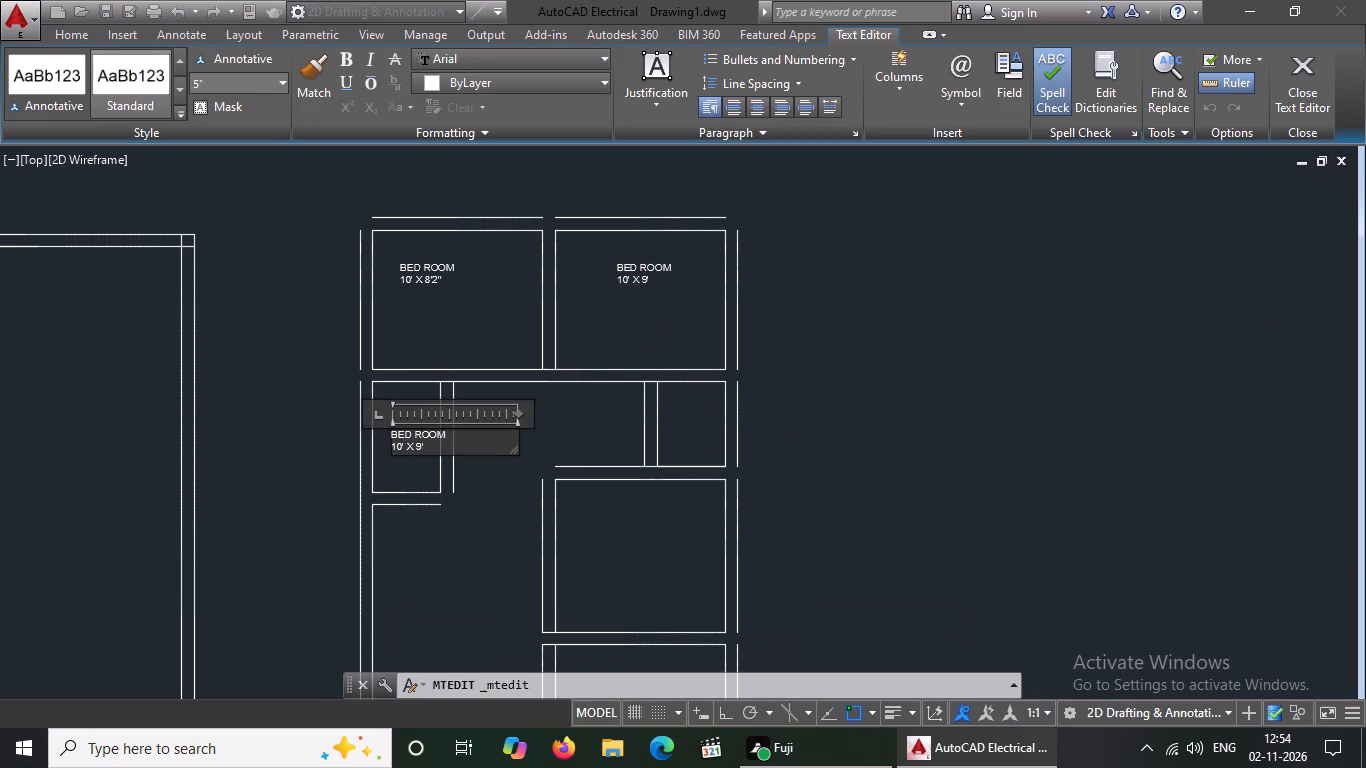
key(BackSpace)
key(BackSpace)
key(BackSpace)
key(BackSpace)
key(BackSpace)
key(BackSpace)
key(BackSpace)
key(BackSpace)
key(BackSpace)
key(BackSpace)
key(BackSpace)
key(BackSpace)
key(BackSpace)
key(BackSpace)
key(BackSpace)
key(BackSpace)
key(BackSpace)
key(BackSpace)
key(BackSpace)
key(BackSpace)
key(BackSpace)
key(BackSpace)
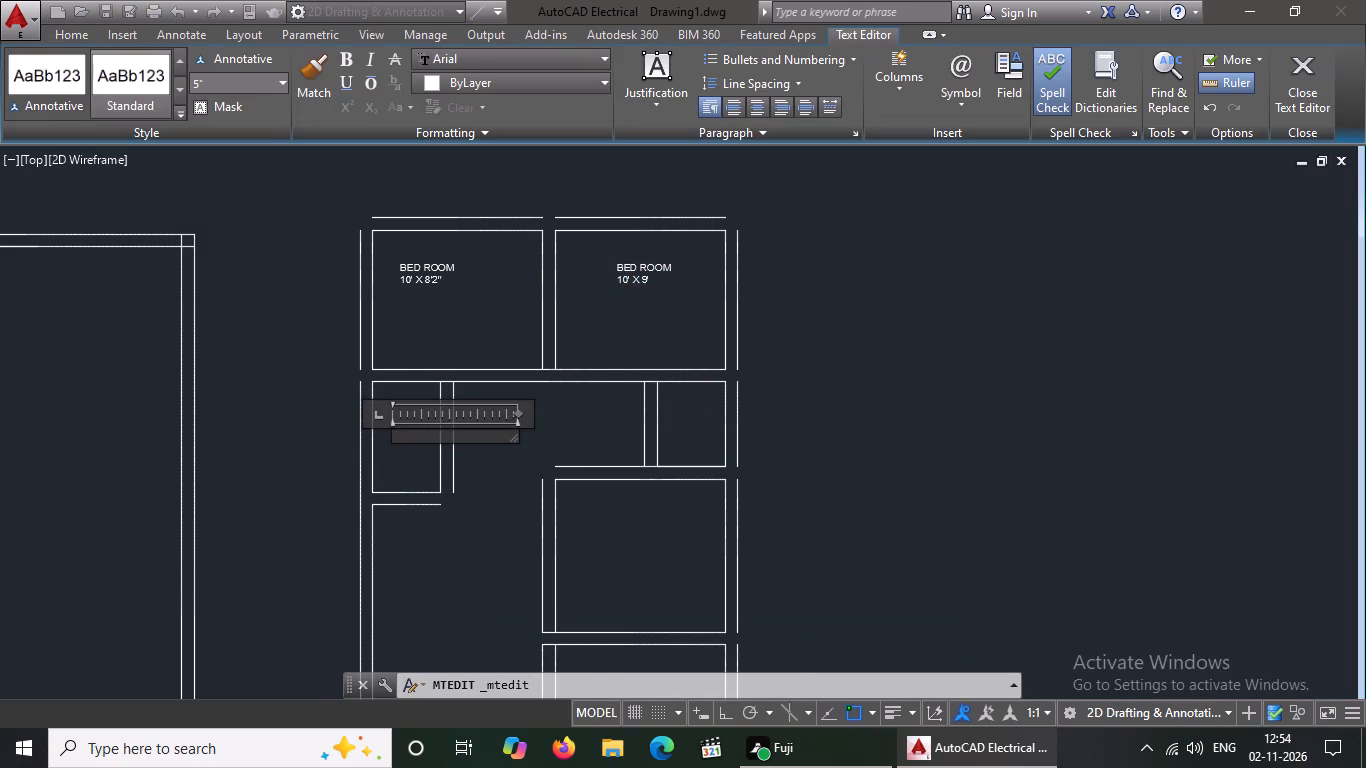
text(C.)
key(space)
text(BATH)
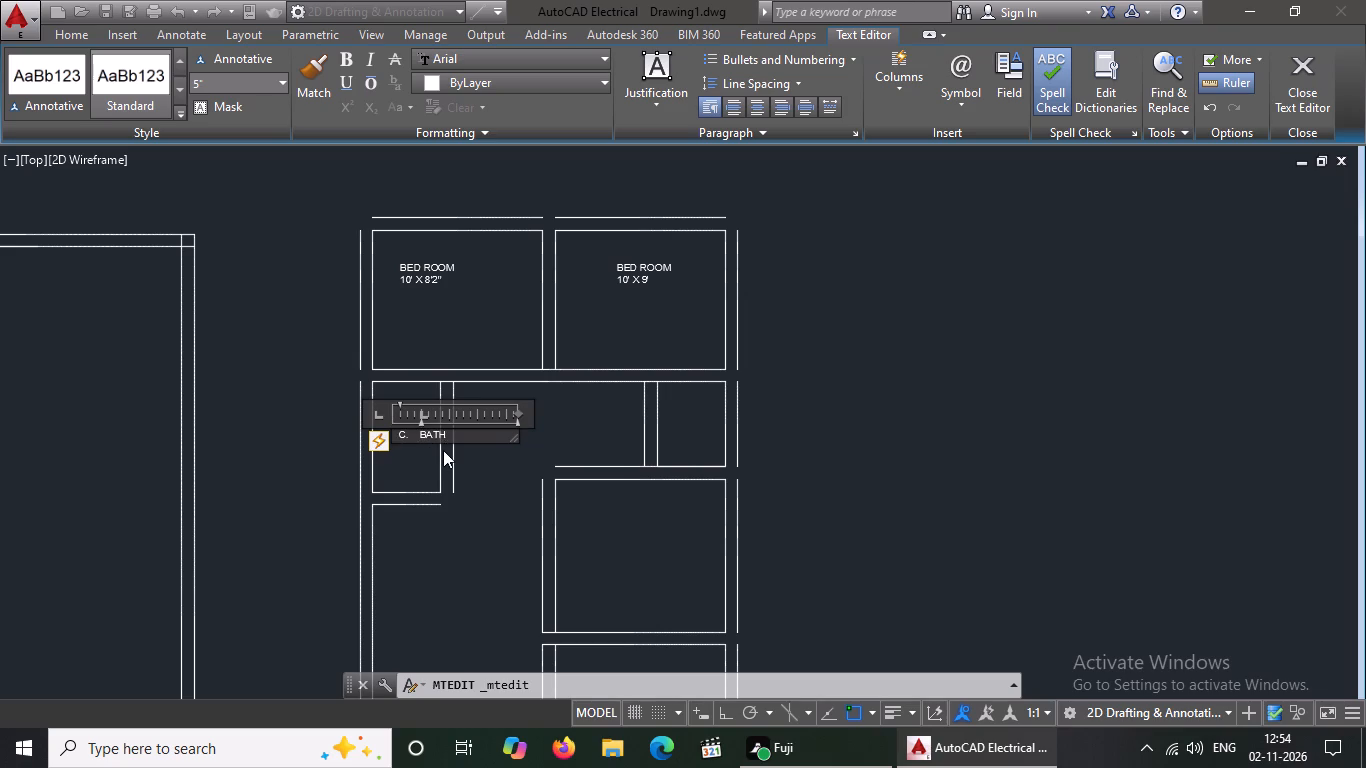
Add the size line 4' X 6'6" under the C. BATH name, without list lettering on that line.
key(Return)
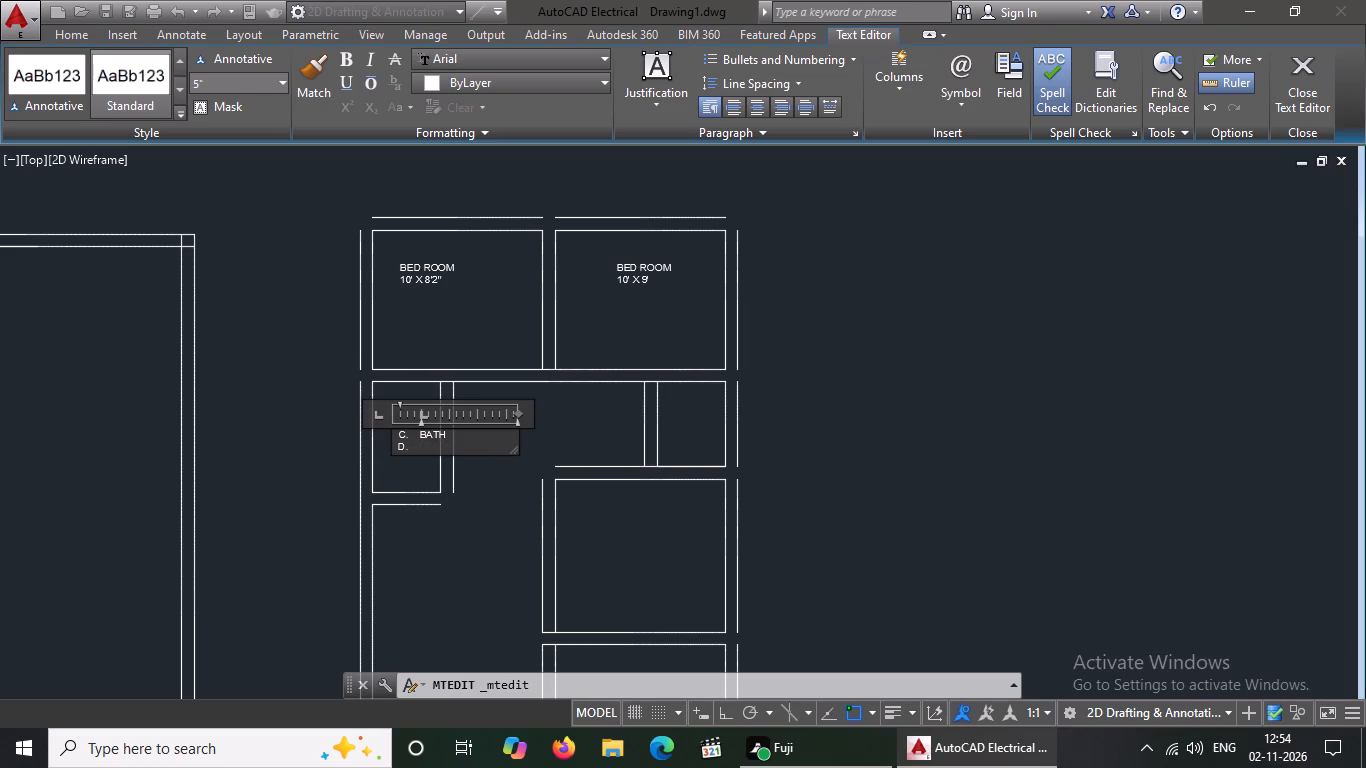
key(BackSpace)
key(BackSpace)
key(space)
key(space)
key(space)
text(4')
key(space)
text(X)
key(space)
text(6'6")
click(463, 484)
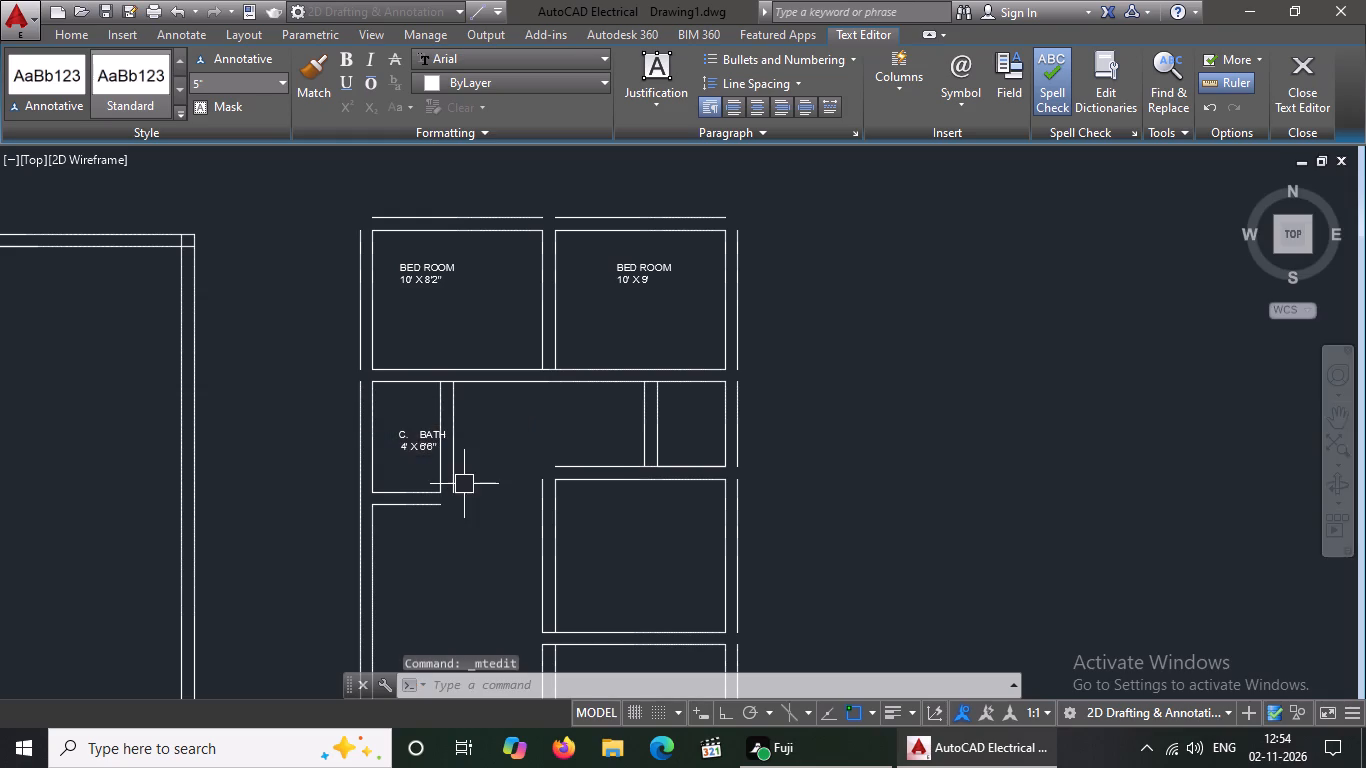
Shift the C. BATH label left so it sits inside the walls of its small room.
scroll(443, 455, up, 2)
click(345, 437)
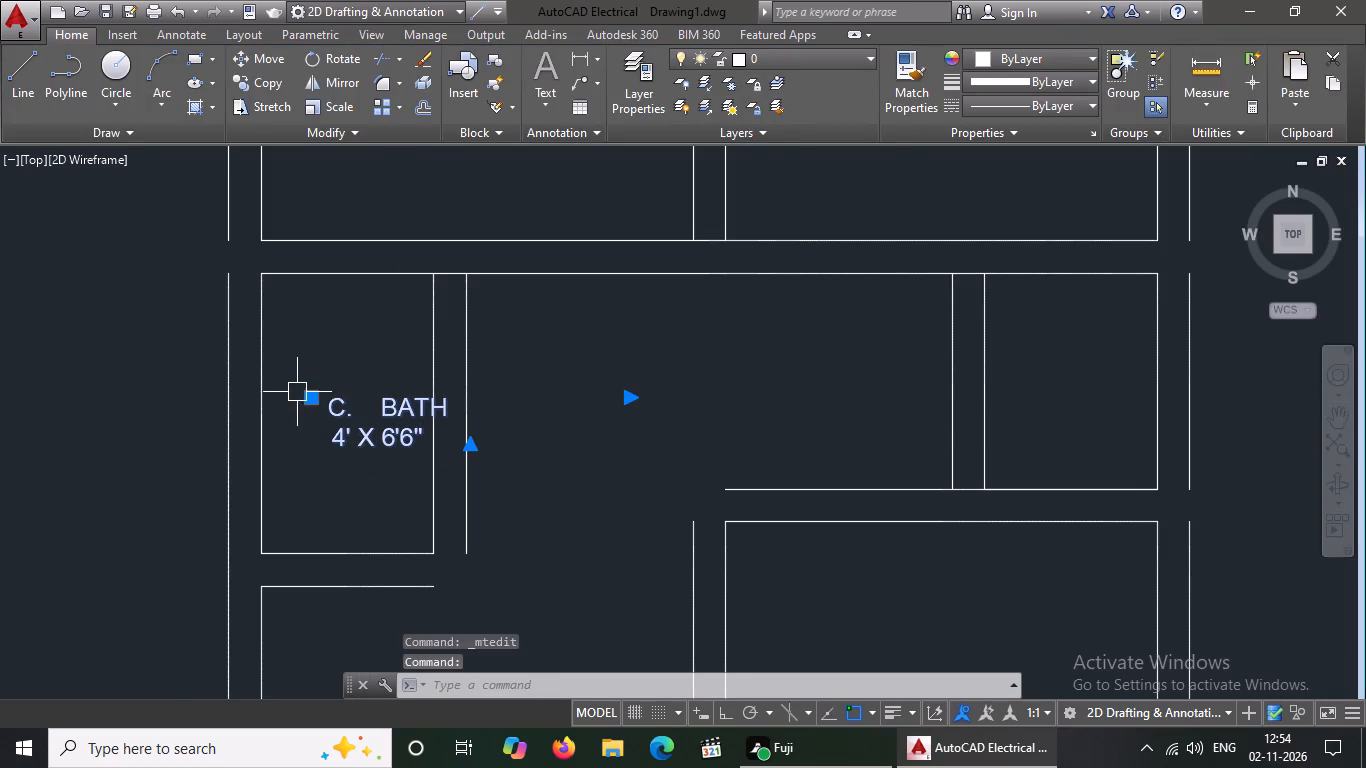
click(317, 396)
click(276, 395)
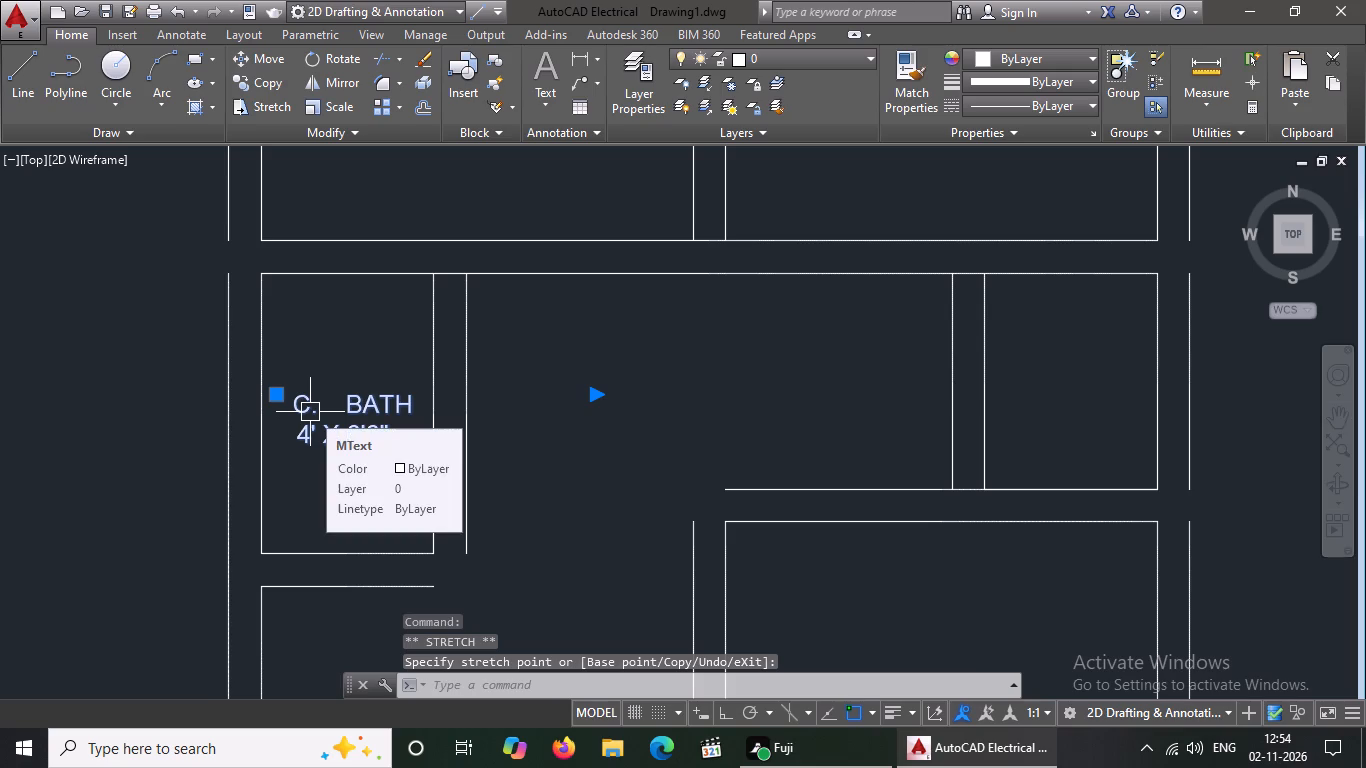
Copy the C. BATH label into the small room below the top-right bedroom.
click(344, 433)
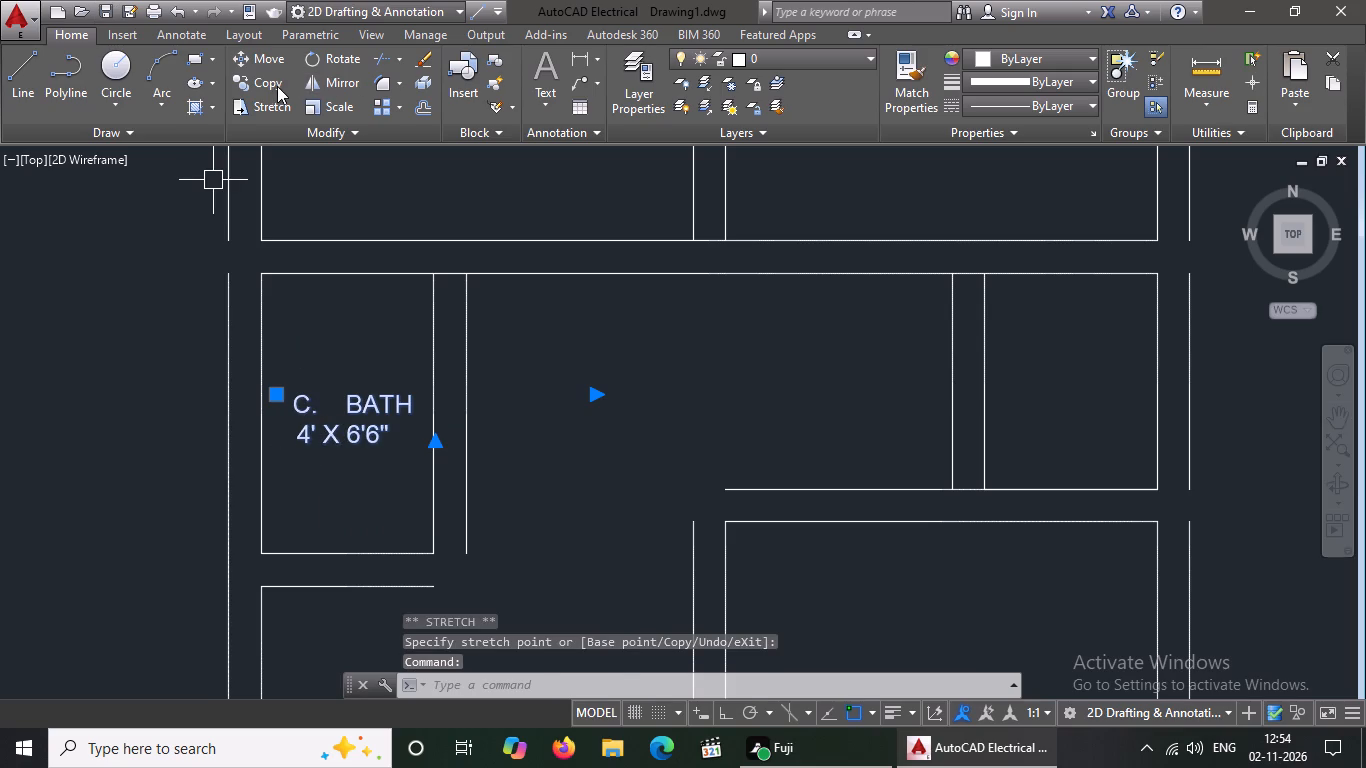
click(276, 86)
click(353, 435)
scroll(357, 426, down, 2)
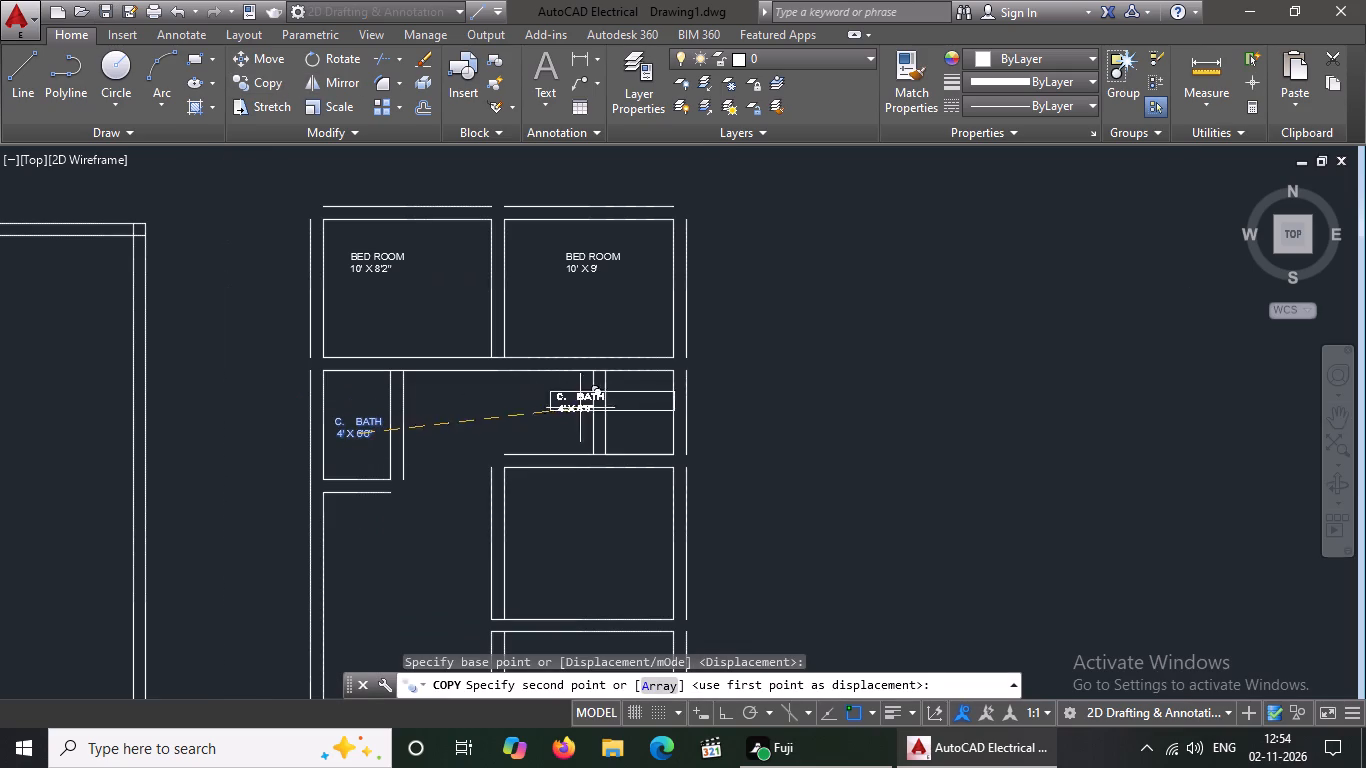
scroll(628, 420, up, 2)
click(653, 413)
key(Escape)
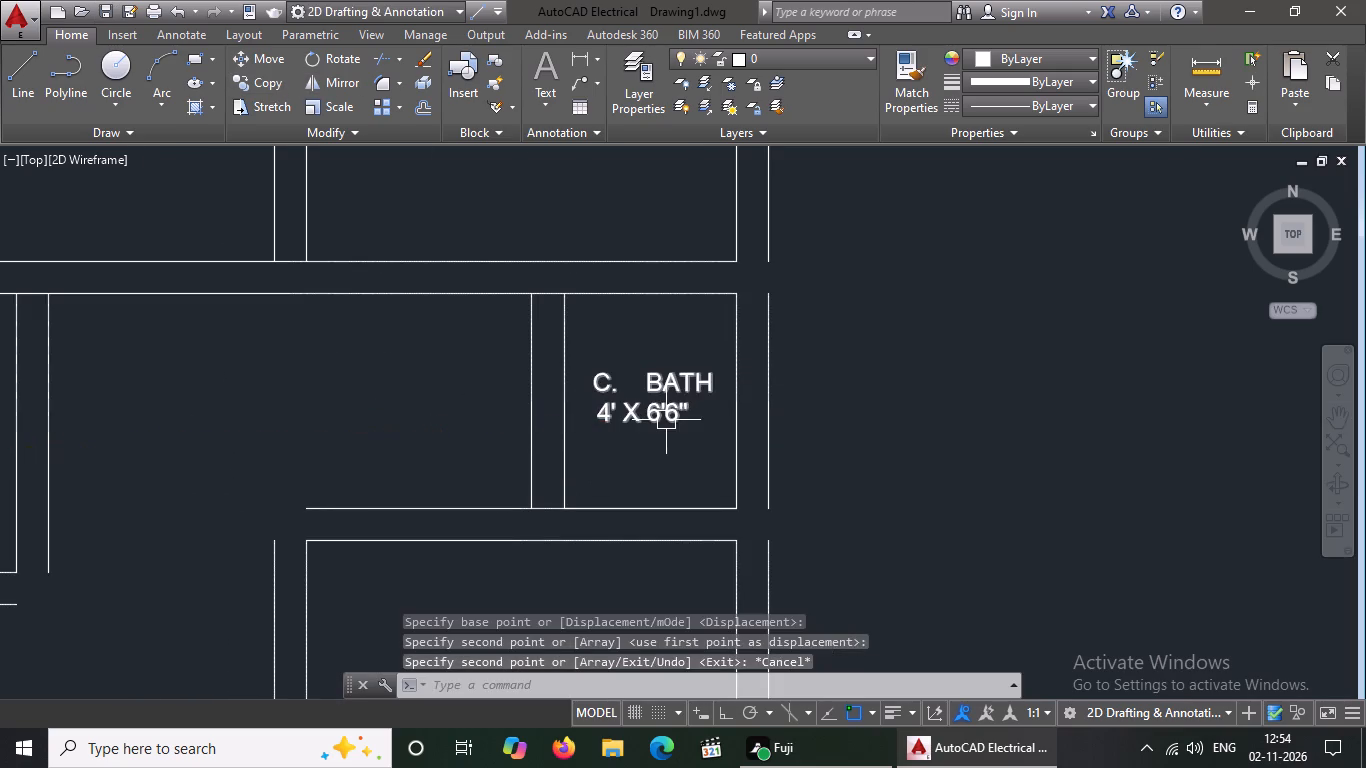
Change the size line of the right-hand C. BATH label to 4' X 5'.
double_click(668, 419)
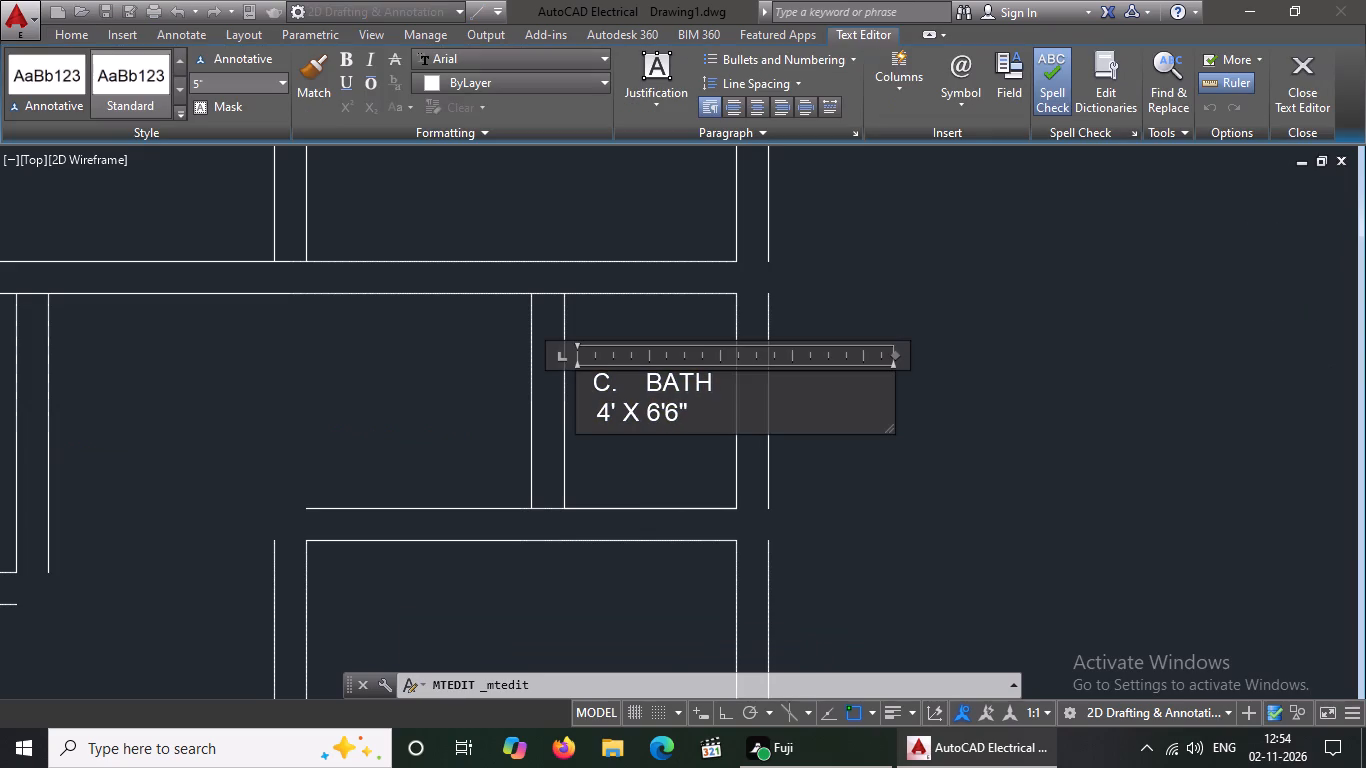
click(705, 421)
key(BackSpace)
key(BackSpace)
key(BackSpace)
key(BackSpace)
text(5')
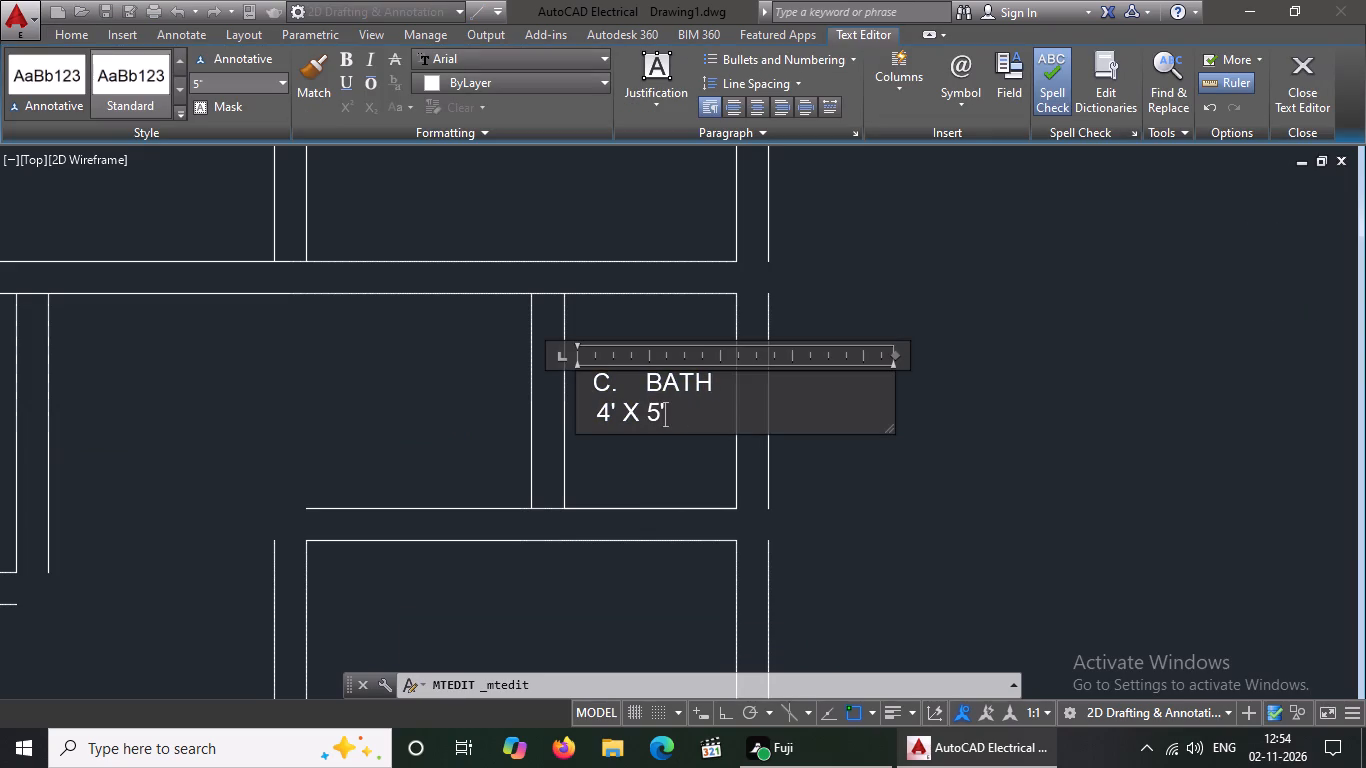
click(652, 466)
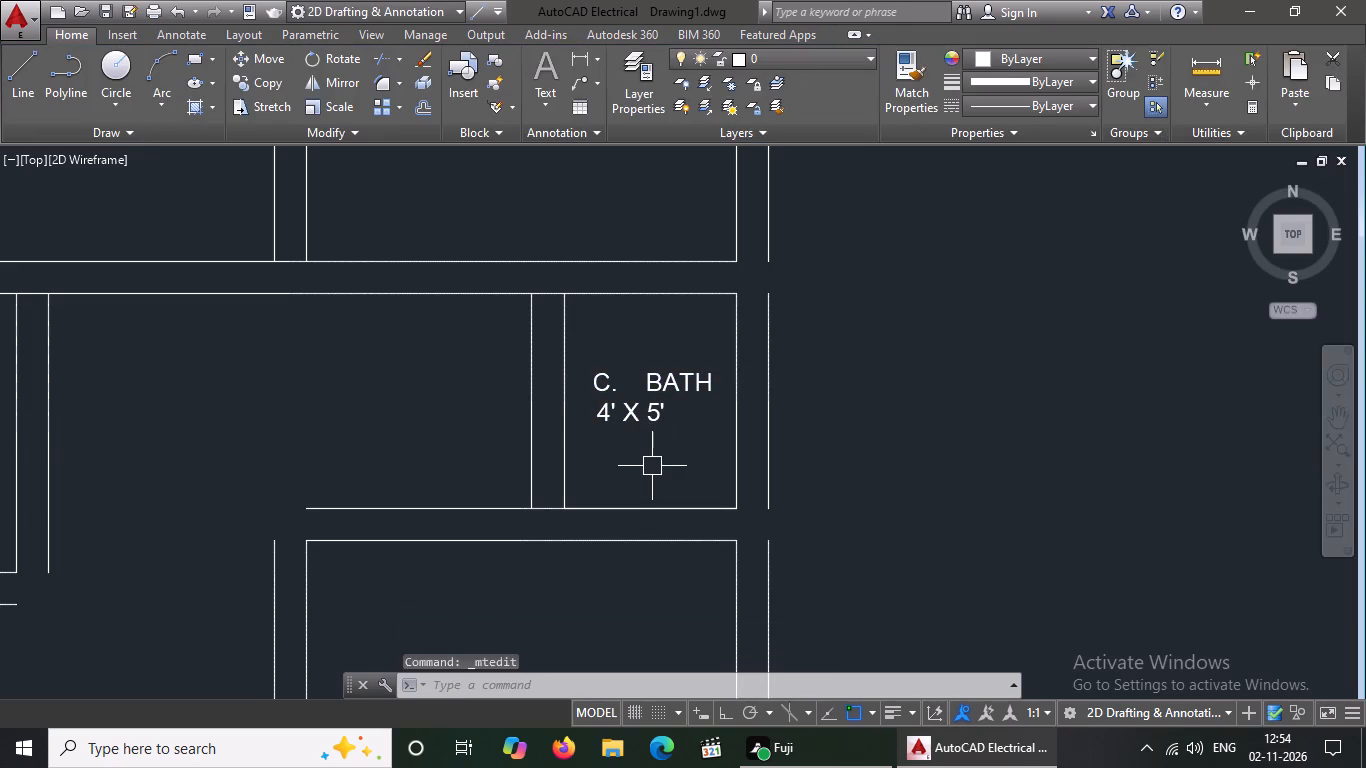
Copy the top-right BED ROOM label into the two right-column rooms below the right bath and the large room below the left bath.
scroll(652, 466, down, 1)
click(551, 197)
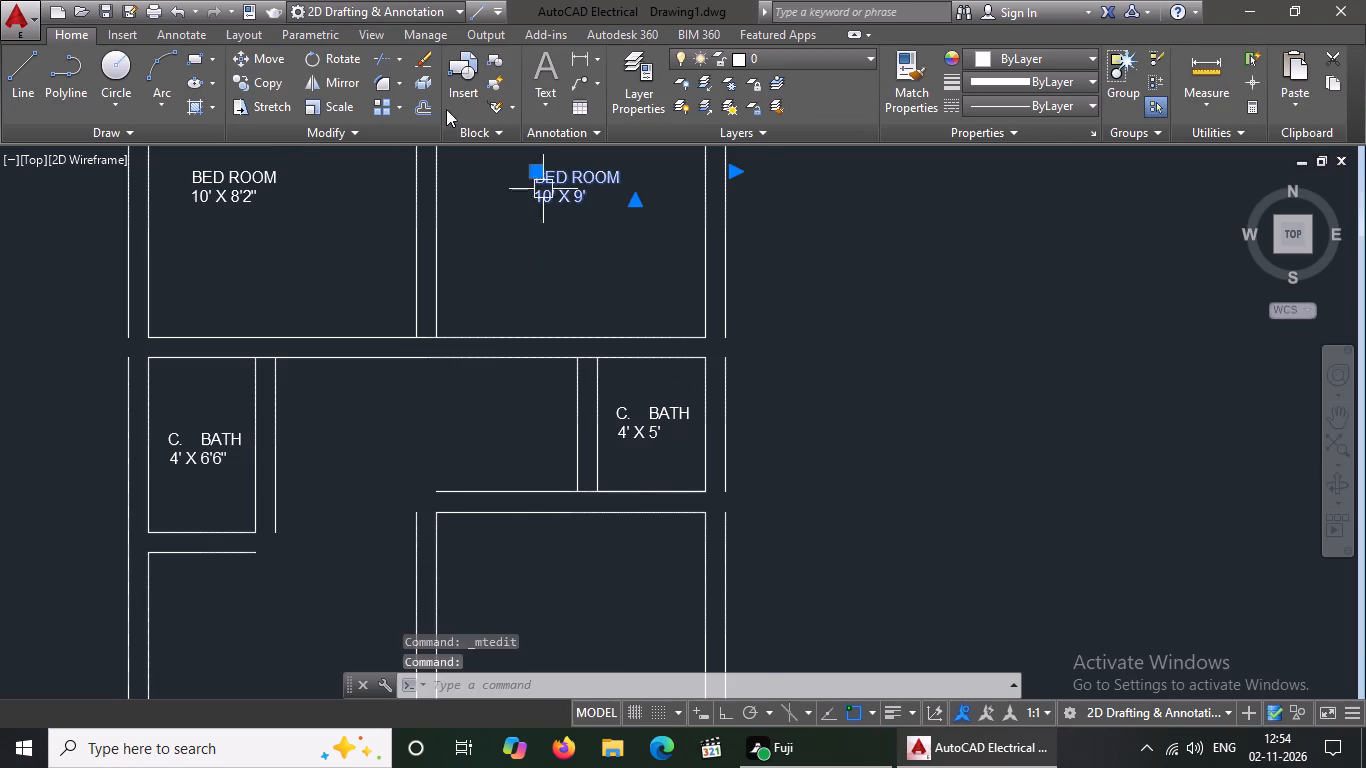
click(266, 72)
click(560, 187)
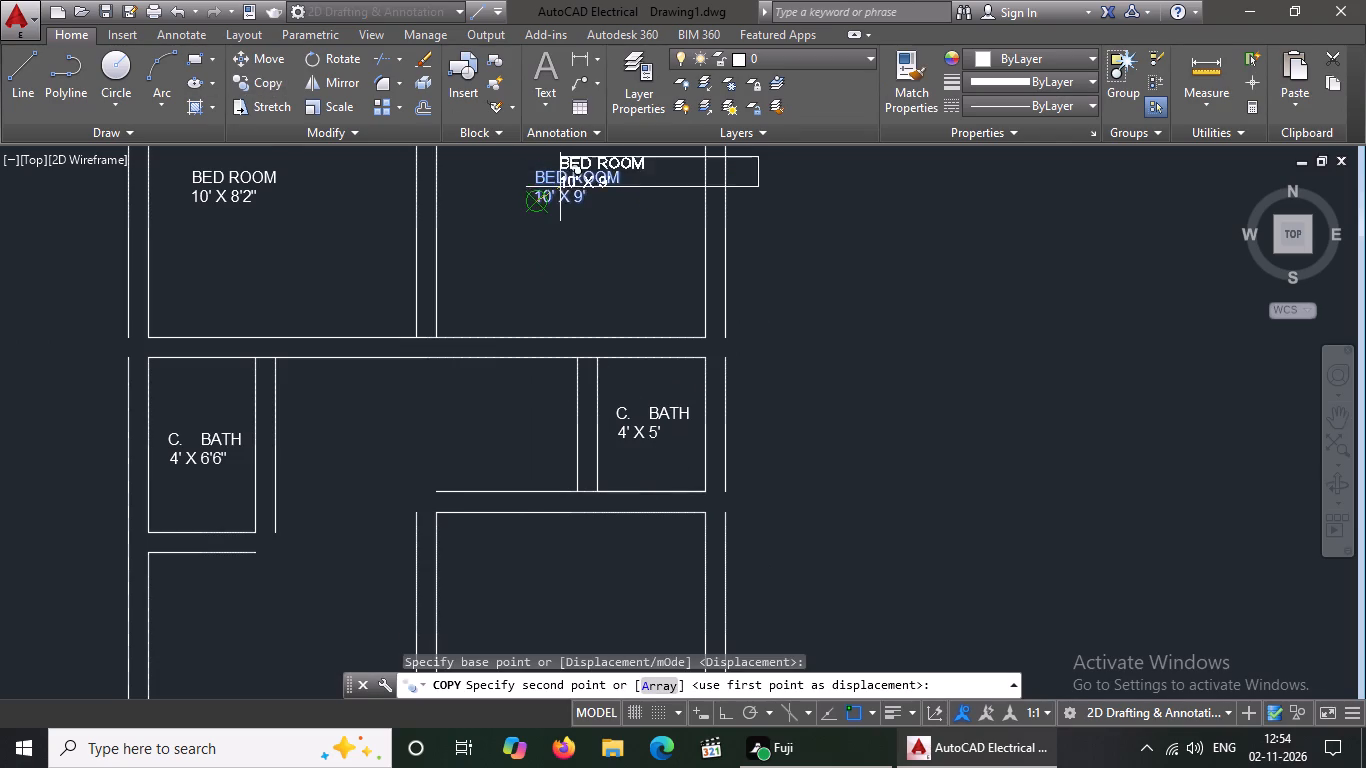
scroll(593, 280, down, 2)
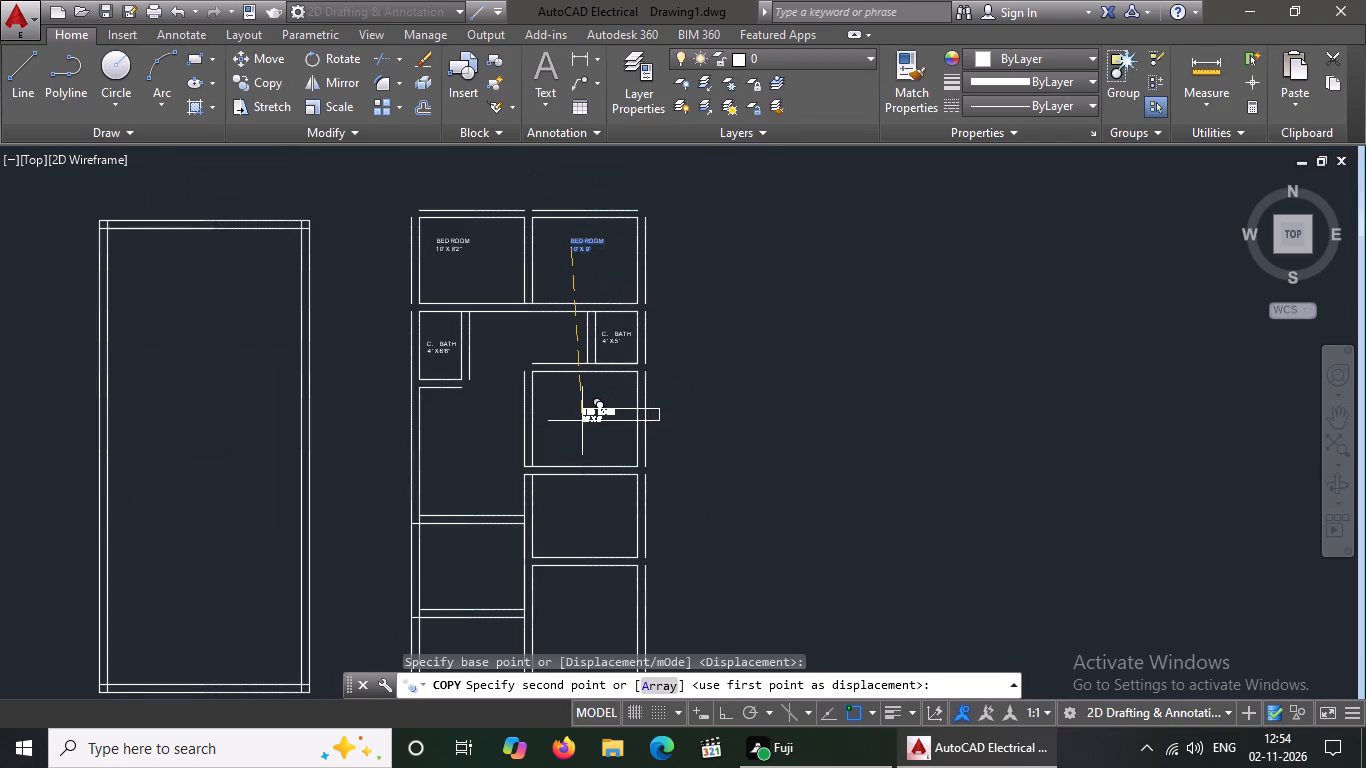
click(582, 421)
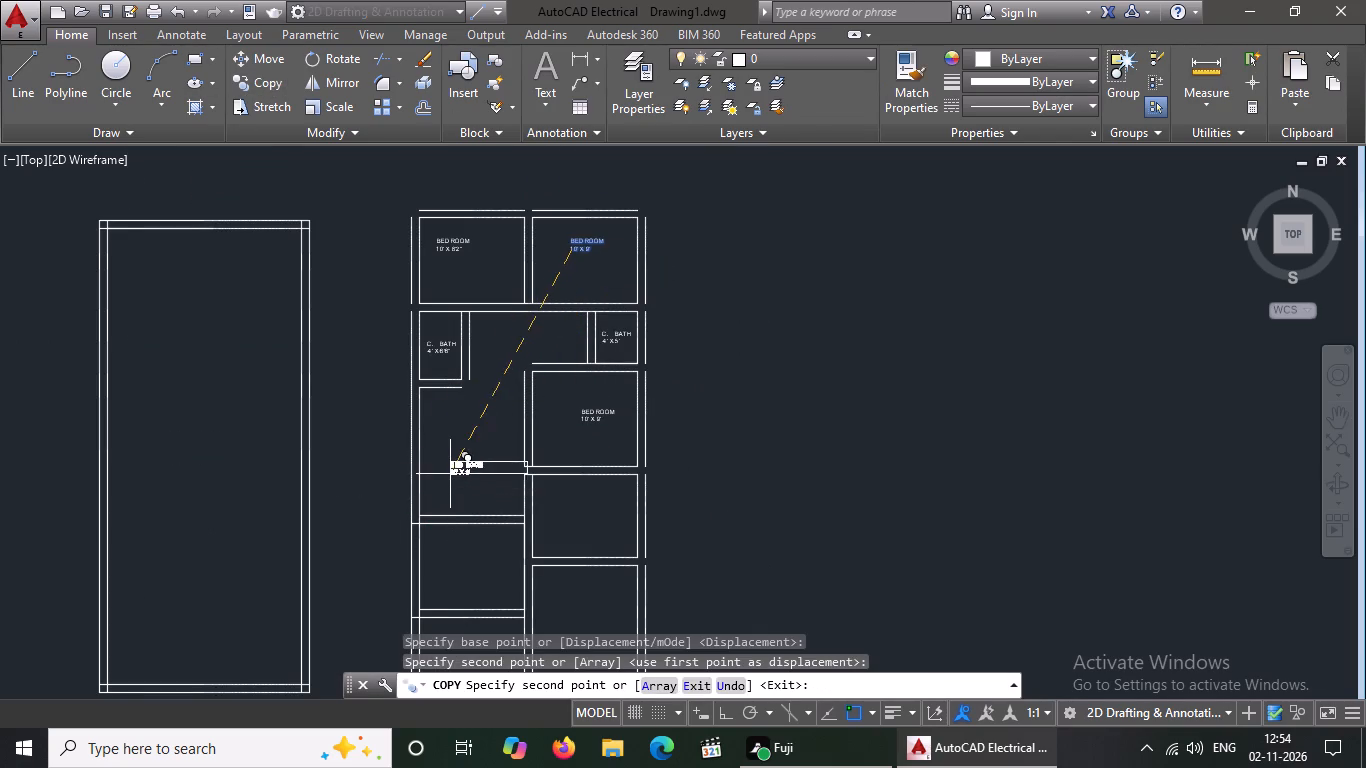
click(450, 467)
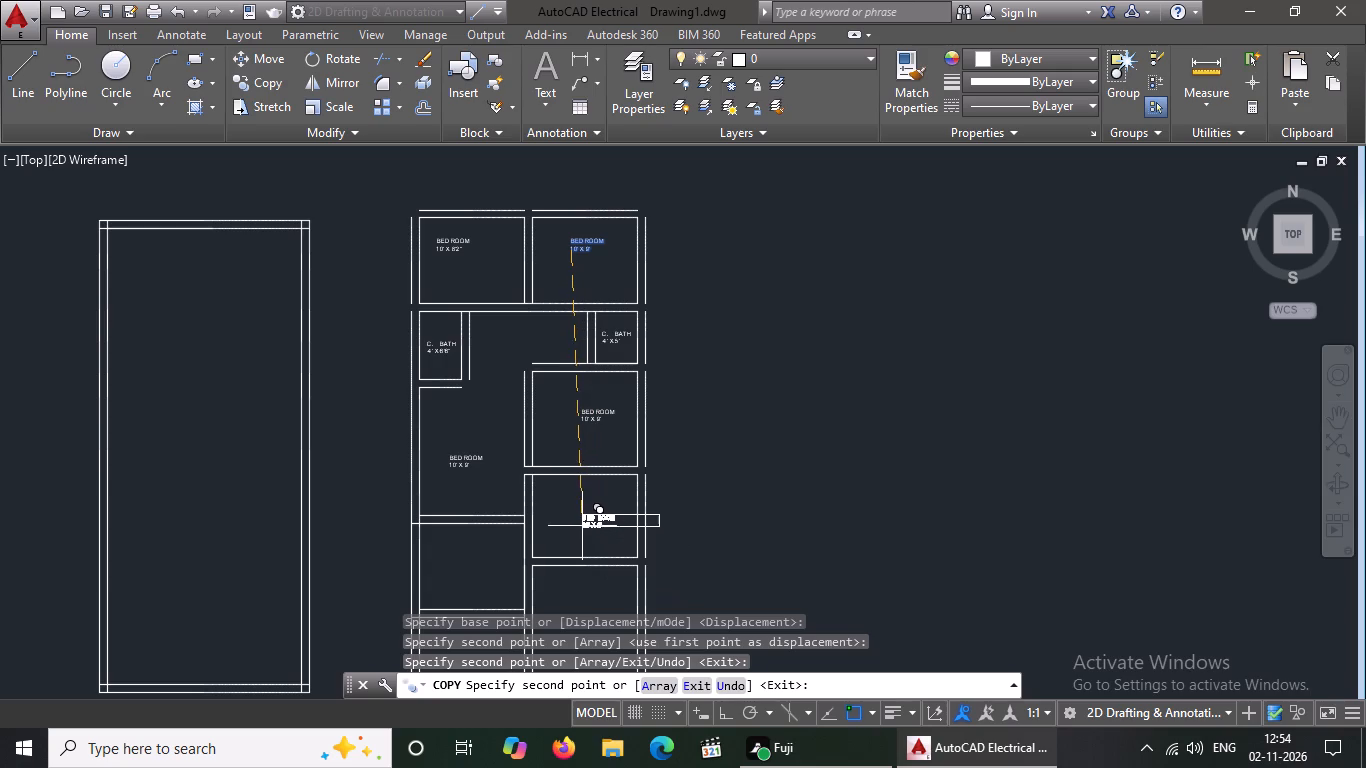
click(580, 525)
key(Escape)
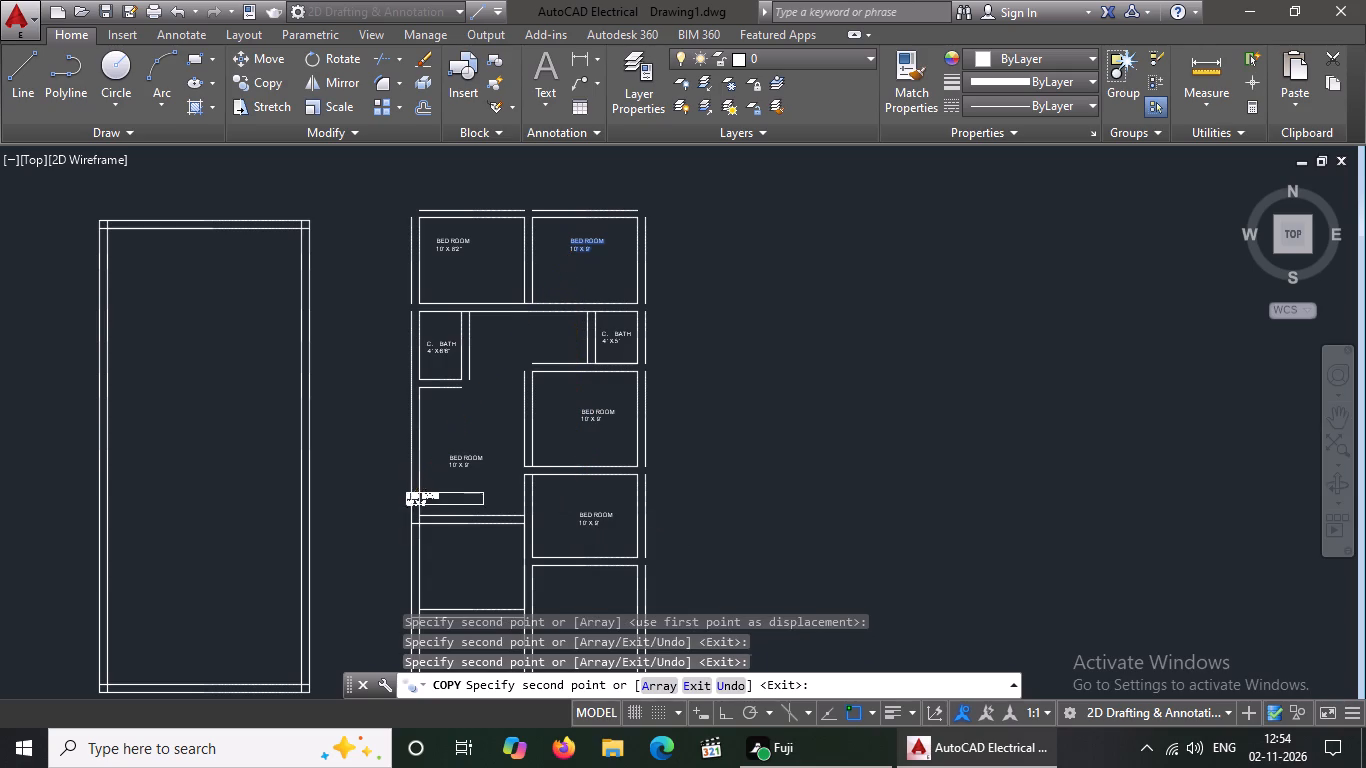
Replace the text of the copied label in the large room below the left bath with DINING ROOM.
double_click(469, 465)
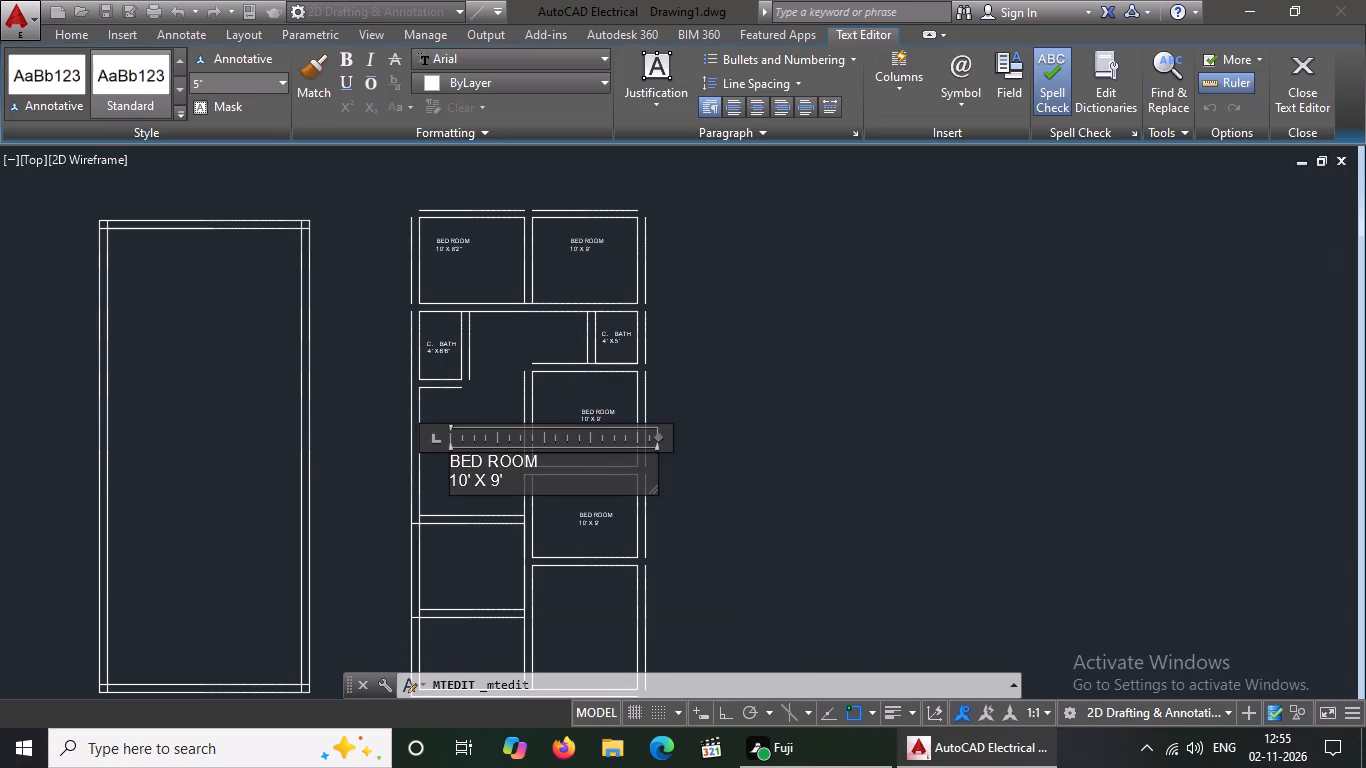
key(Right)
key(Right)
key(BackSpace)
key(BackSpace)
key(BackSpace)
key(BackSpace)
key(BackSpace)
key(BackSpace)
key(BackSpace)
key(BackSpace)
key(BackSpace)
key(BackSpace)
key(BackSpace)
key(BackSpace)
key(BackSpace)
key(BackSpace)
key(BackSpace)
key(BackSpace)
key(BackSpace)
key(BackSpace)
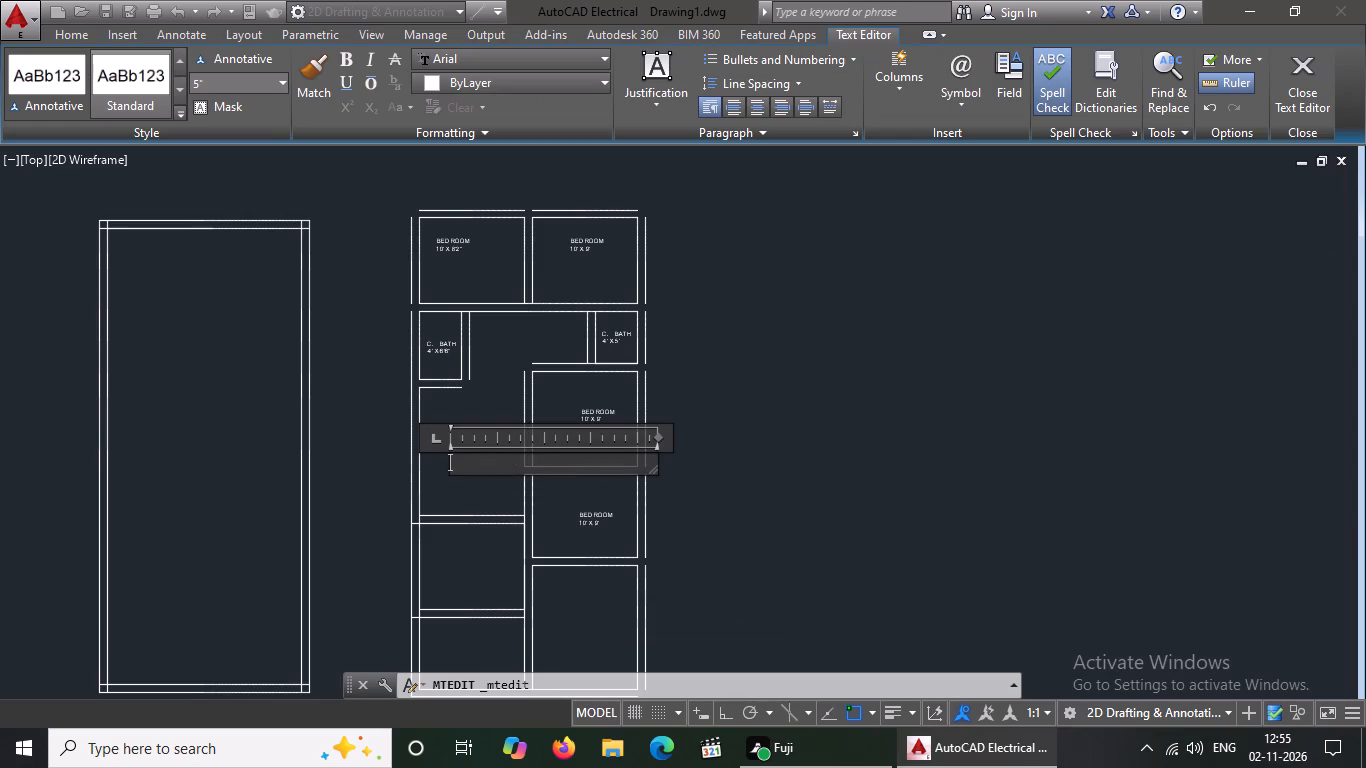
text(DINING ROOM)
Add the size line 10' X 8'2" beneath DINING ROOM in the label and finish editing it.
key(Return)
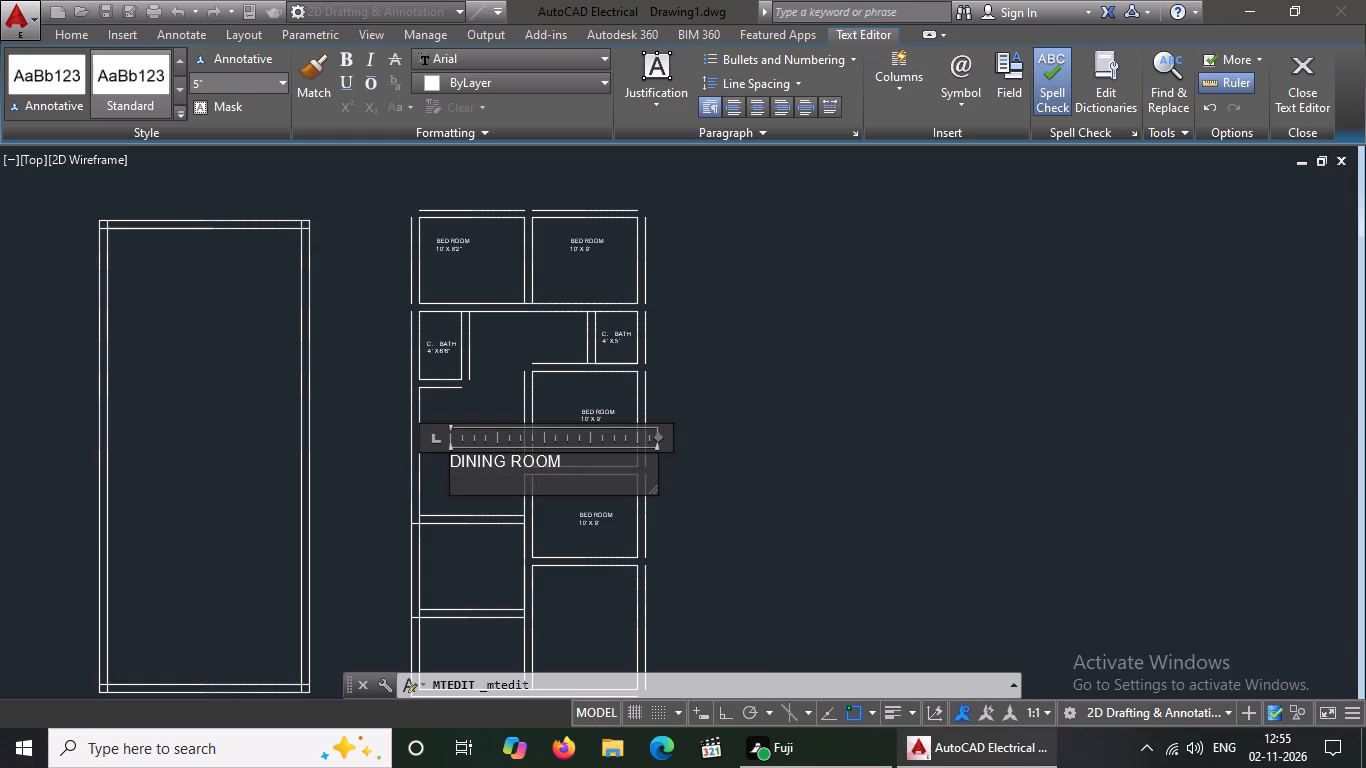
text(10)
key(apostrophe)
key(space)
text(X)
key(space)
text(8'2")
click(495, 546)
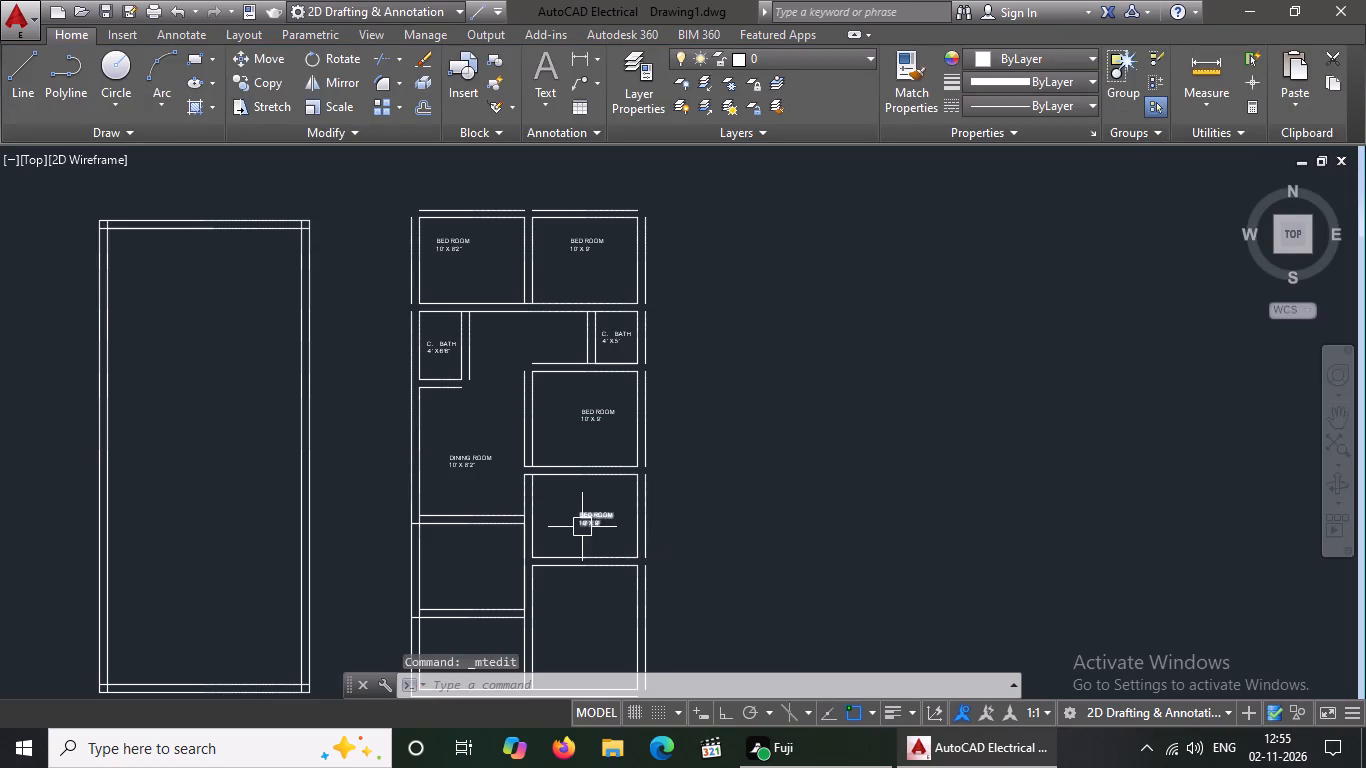
Replace the text of the lower BED ROOM label in the right column with DRAWING ROOM.
triple_click(582, 527)
click(638, 542)
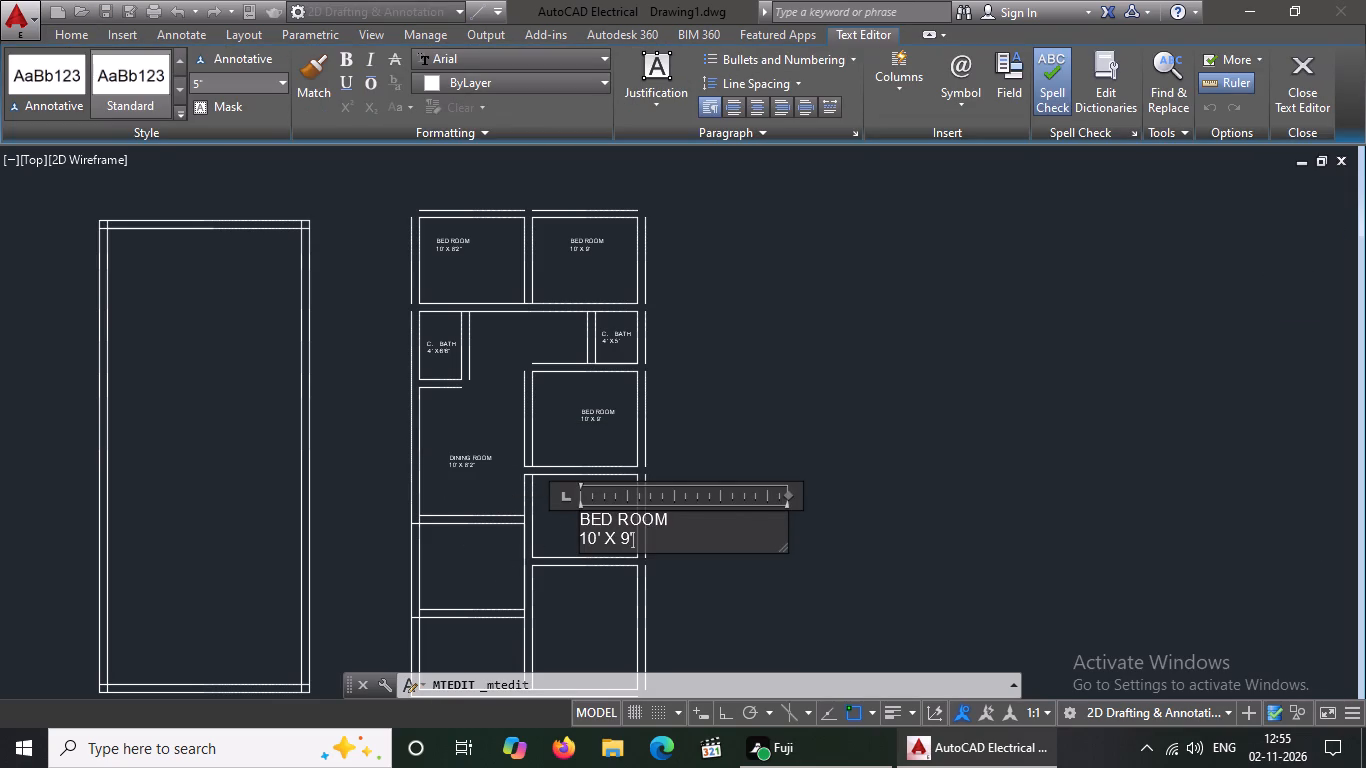
key(BackSpace)
key(BackSpace)
key(BackSpace)
key(BackSpace)
key(BackSpace)
key(BackSpace)
key(BackSpace)
key(BackSpace)
key(BackSpace)
key(BackSpace)
key(BackSpace)
key(BackSpace)
key(BackSpace)
key(BackSpace)
key(BackSpace)
key(BackSpace)
key(BackSpace)
key(BackSpace)
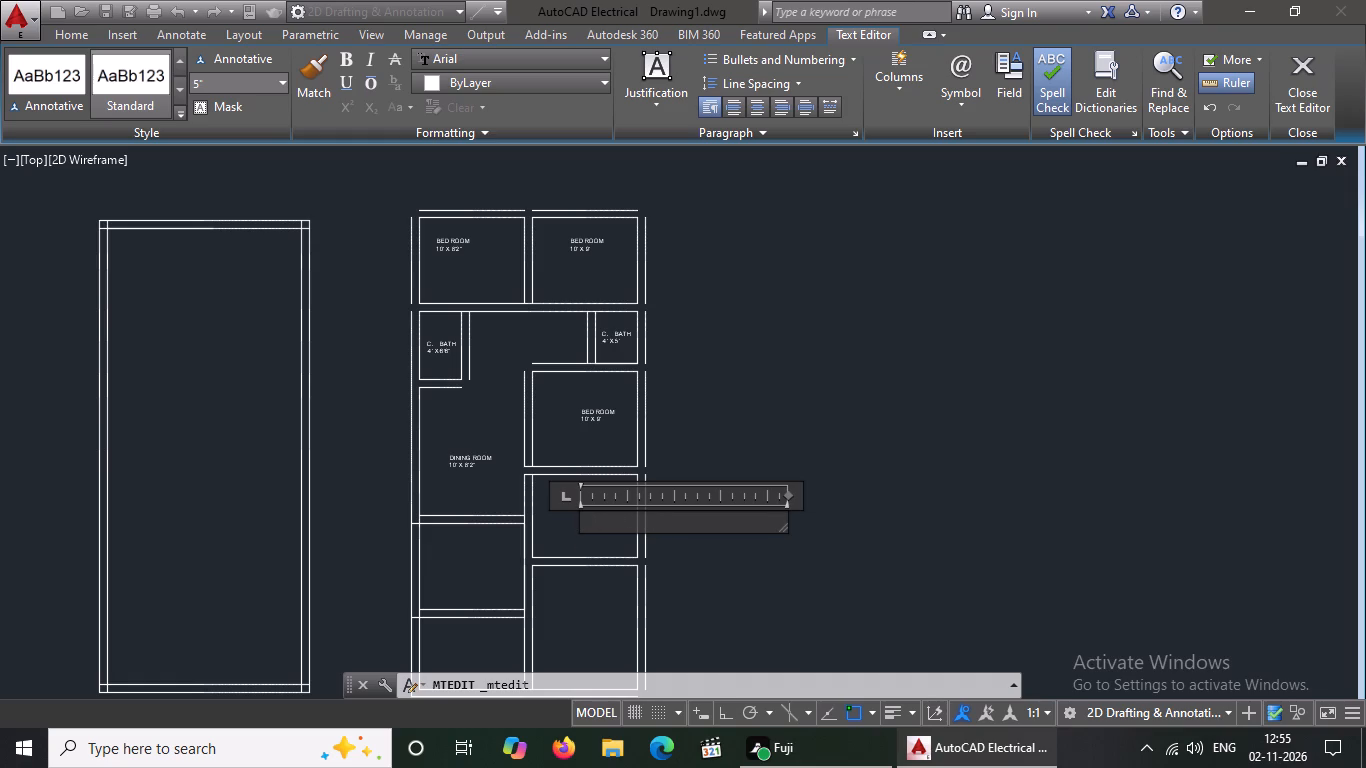
text(DRAWING ROOM)
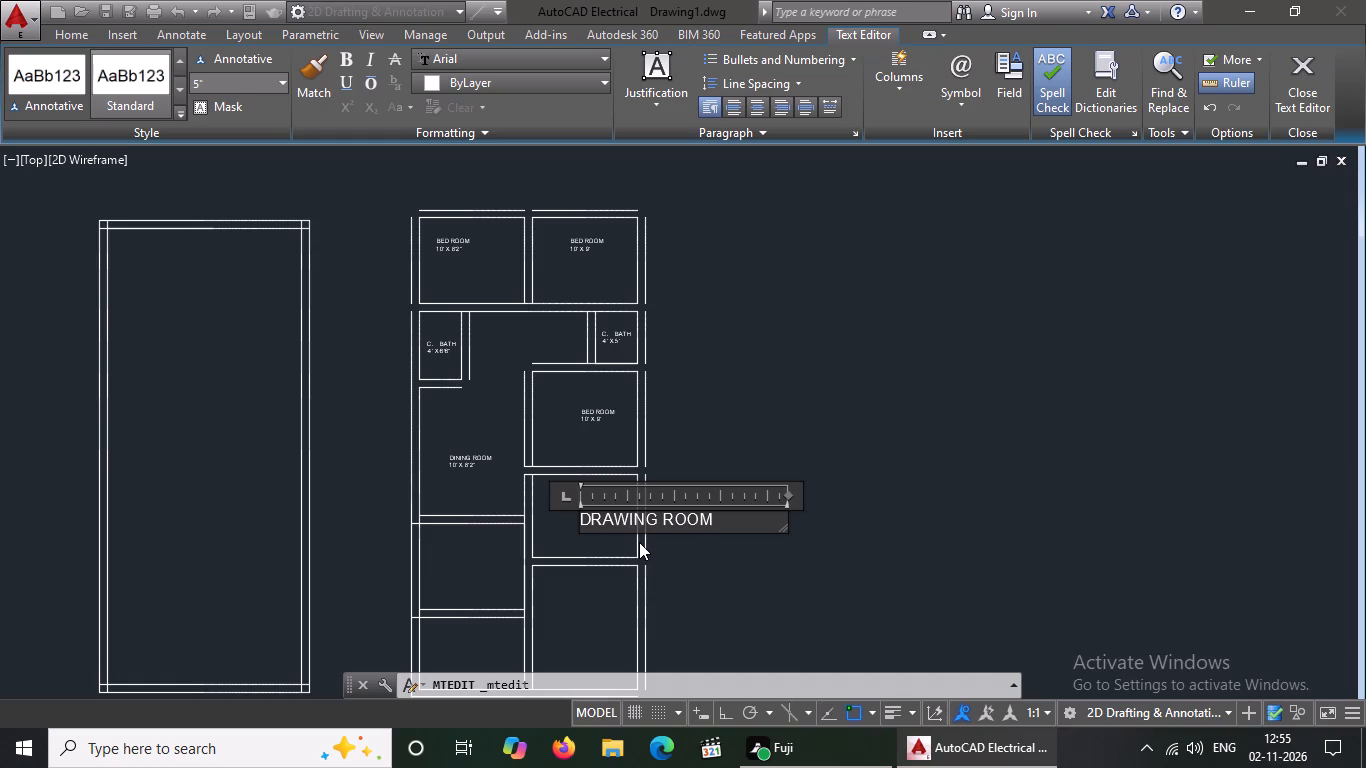
Add the size line 10' X 8' beneath DRAWING ROOM in the label and finish editing it.
key(Return)
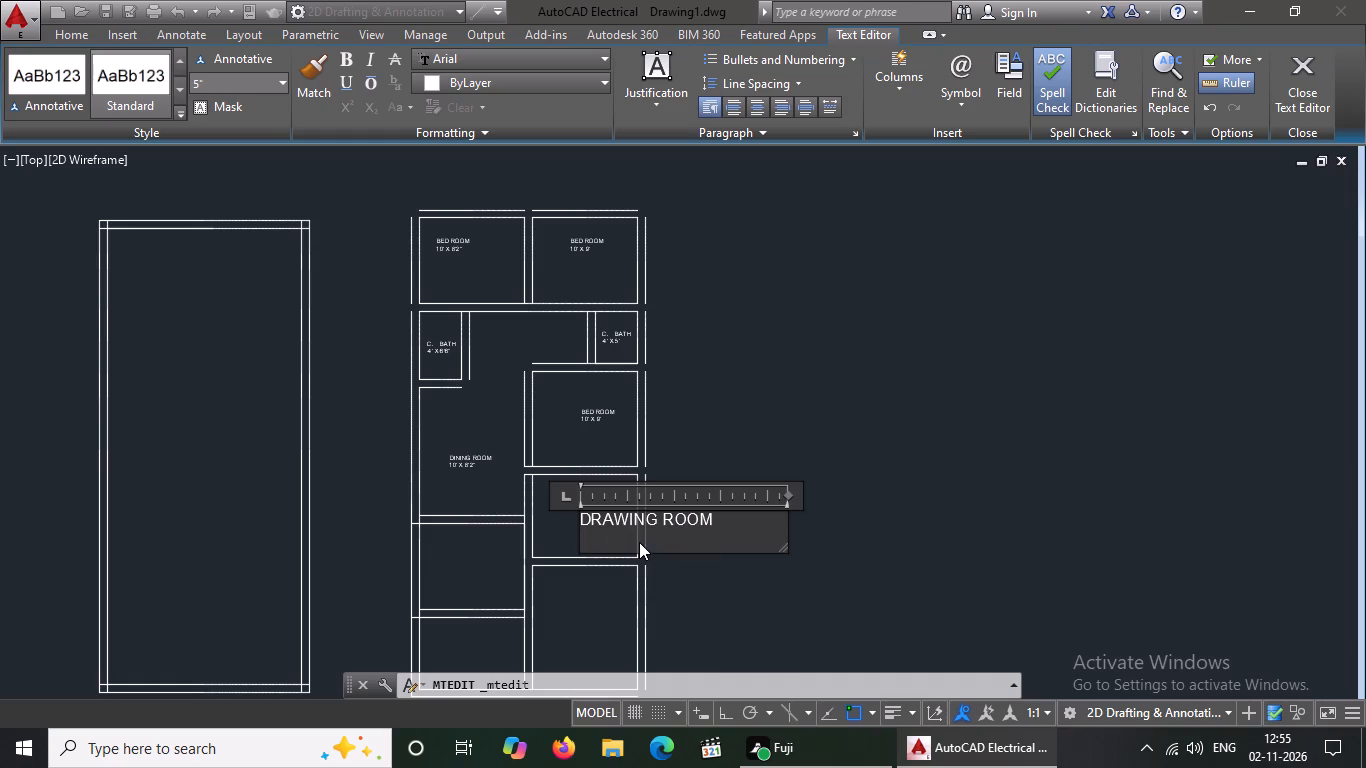
text(10')
key(space)
text(X 8)
key(apostrophe)
click(710, 578)
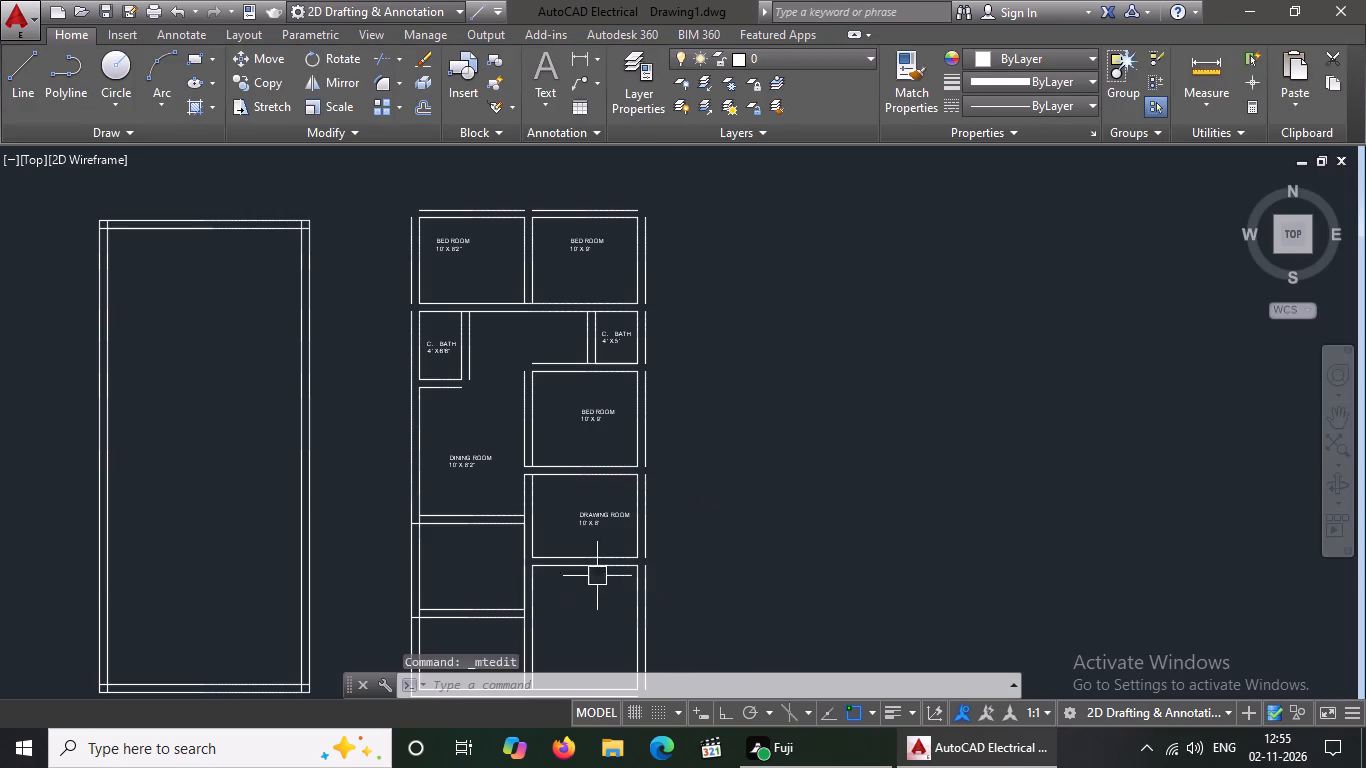
Copy the DRAWING ROOM label into the room below the dining room and the right-column room below the drawing room.
scroll(599, 573, up, 1)
click(555, 480)
double_click(581, 494)
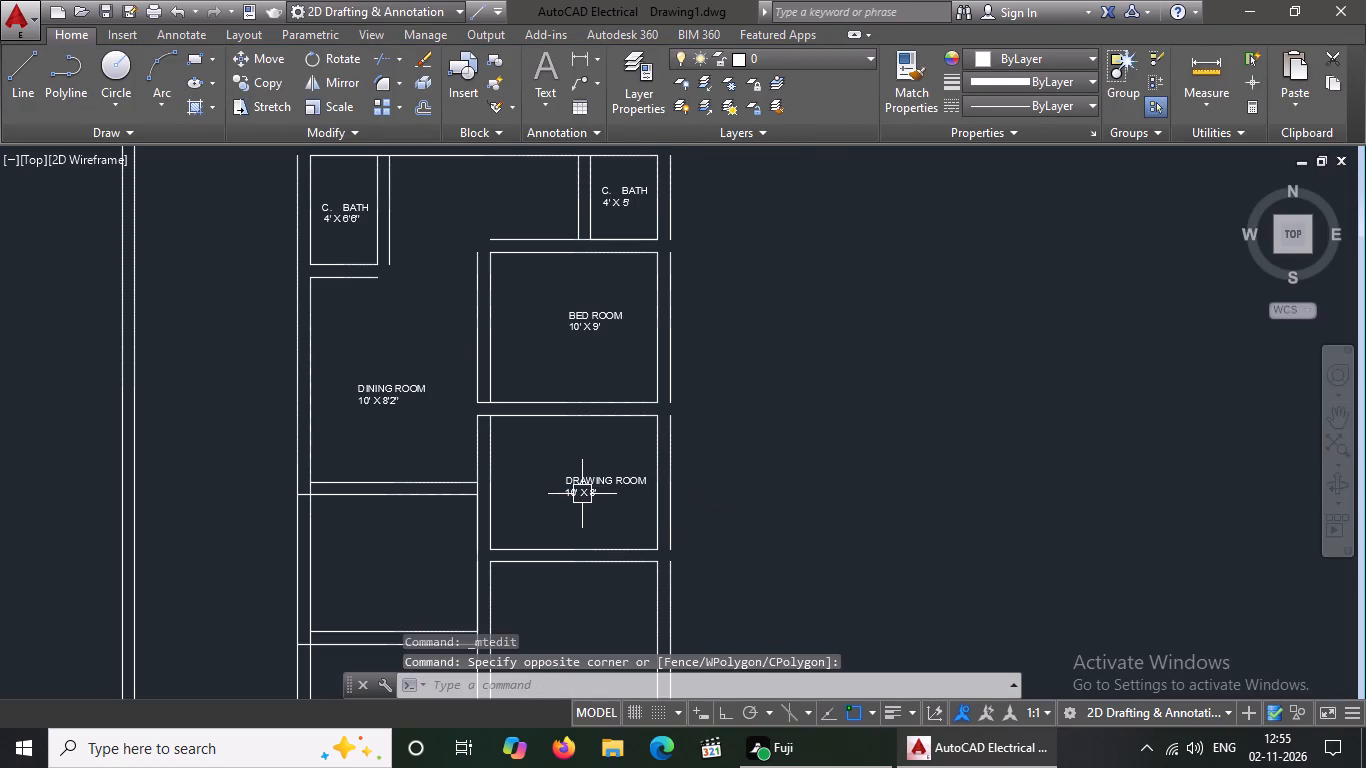
click(585, 488)
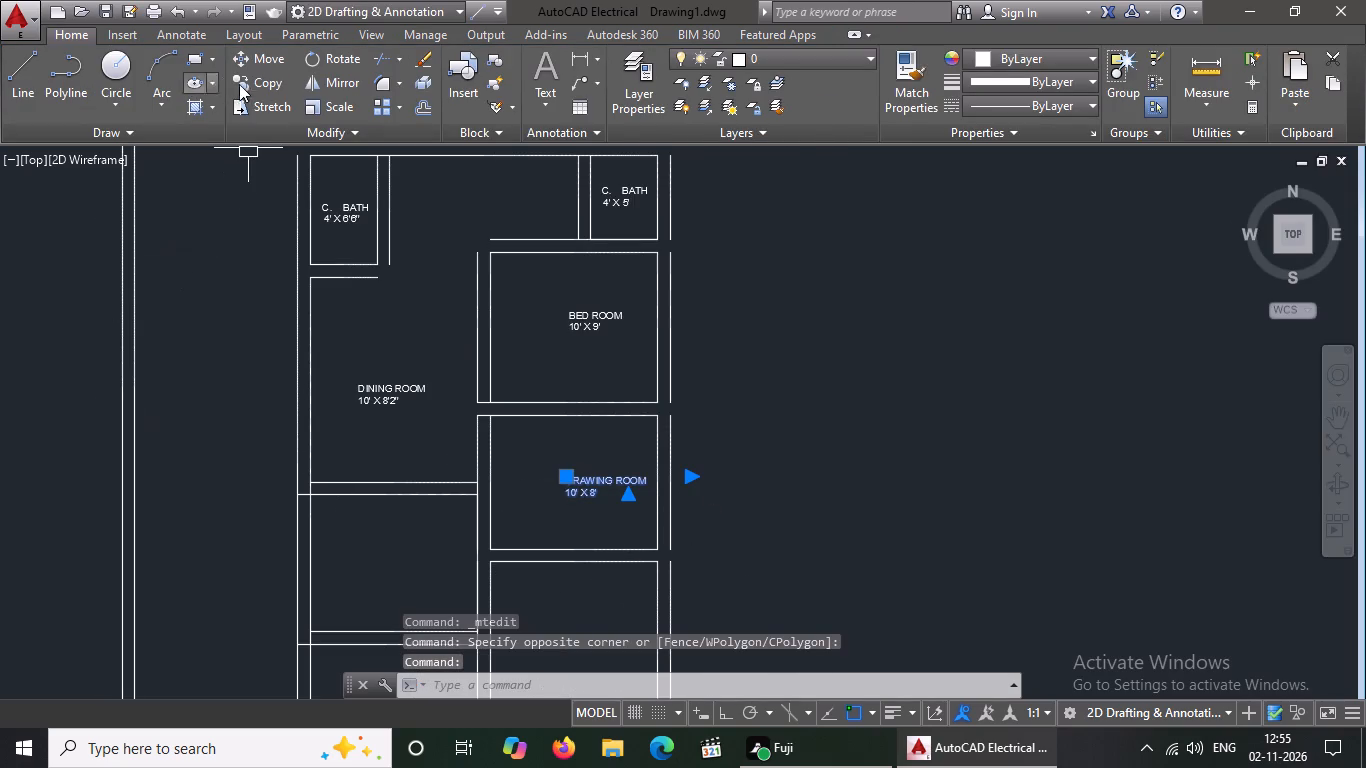
click(247, 86)
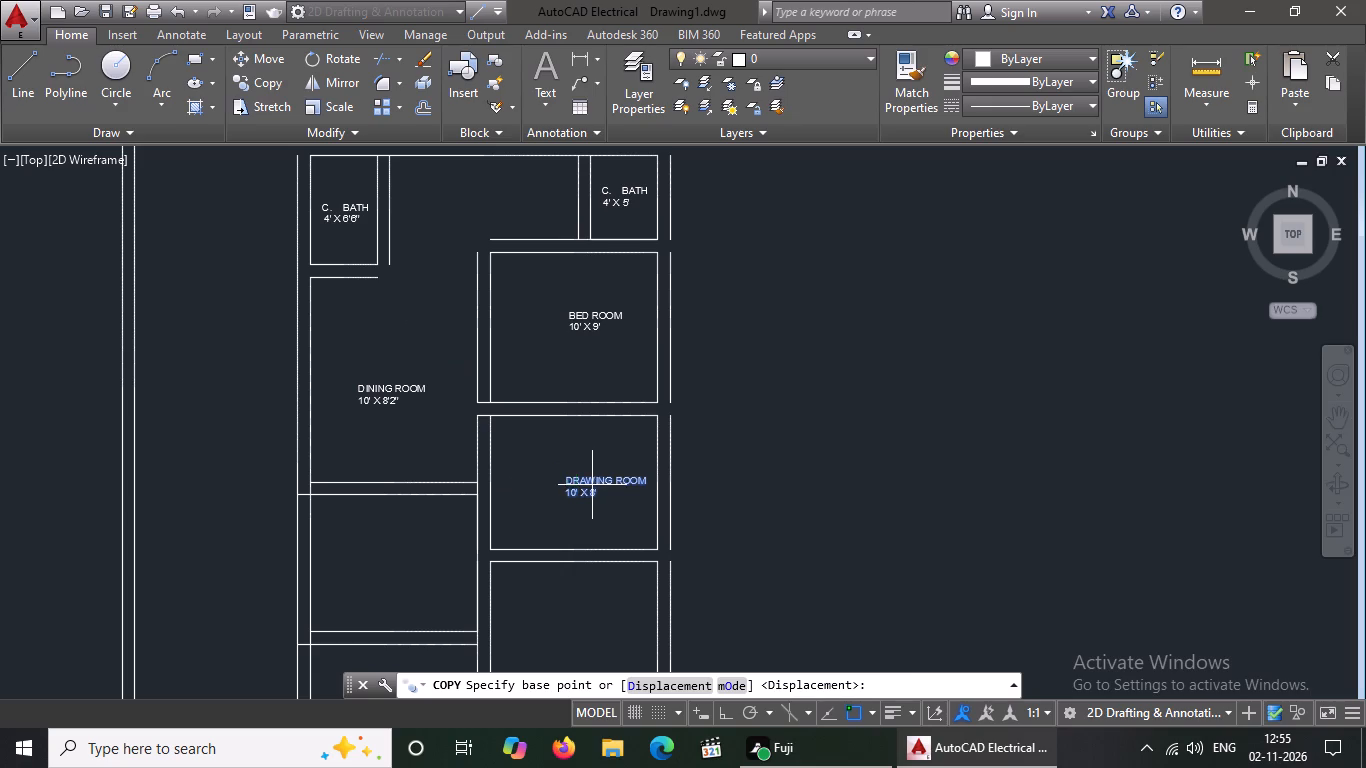
click(591, 483)
click(393, 556)
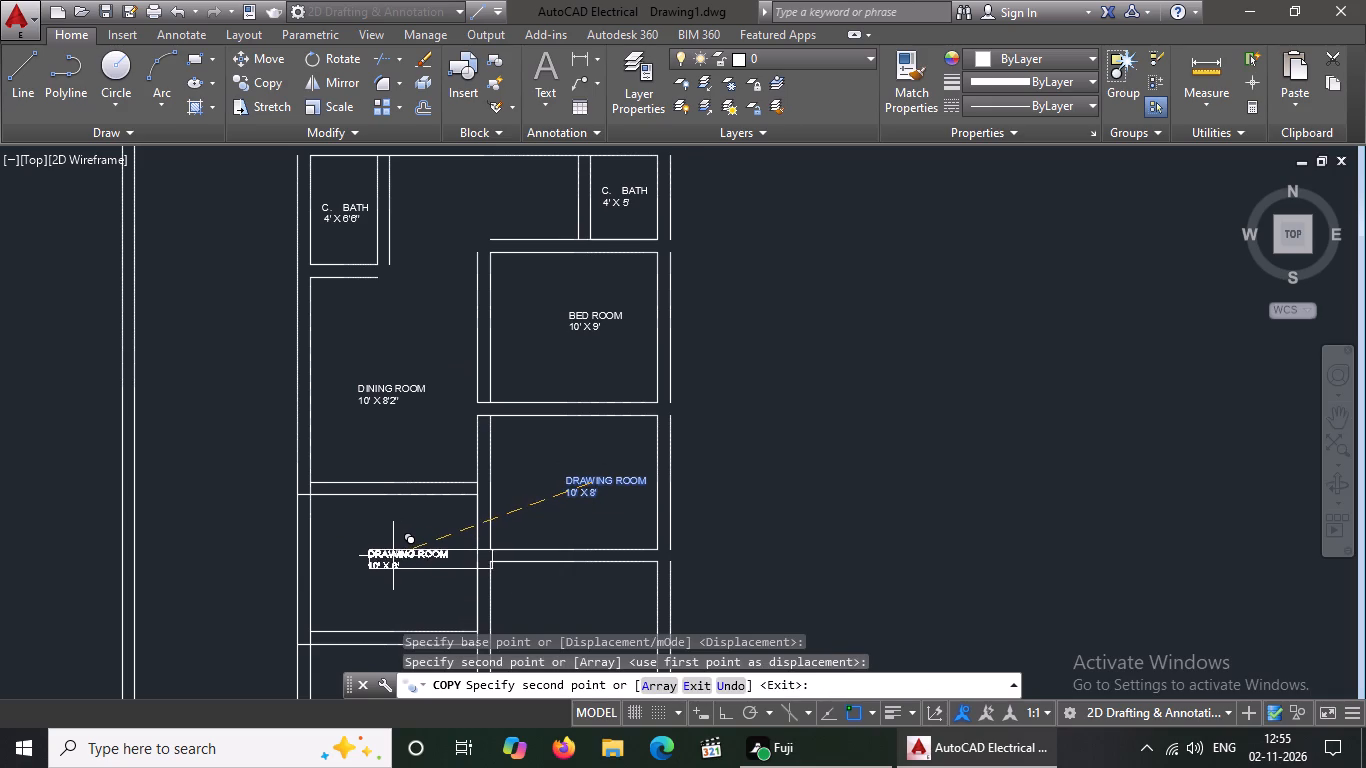
scroll(401, 538, down, 2)
click(466, 581)
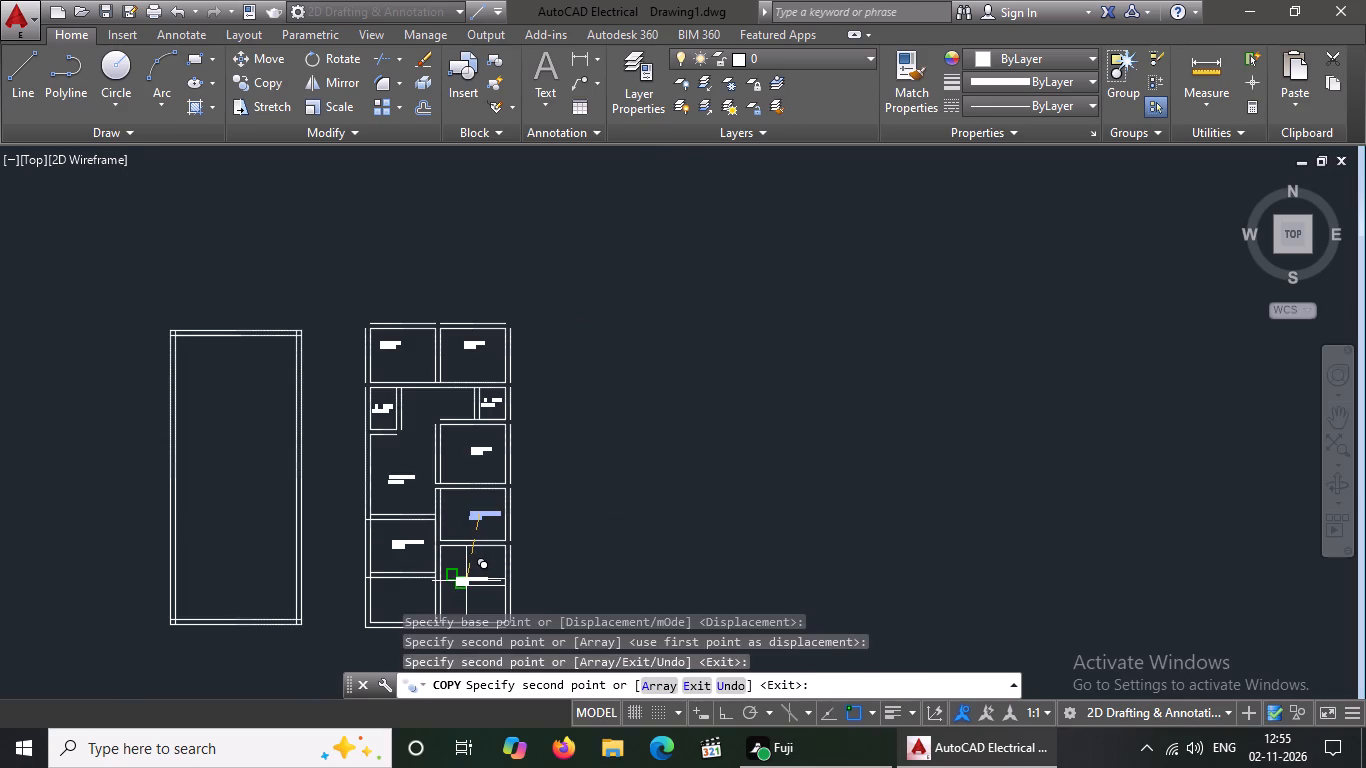
key(Escape)
Replace the text of the copied label in the room below the dining room with KITCHEN.
scroll(405, 560, up, 3)
double_click(372, 499)
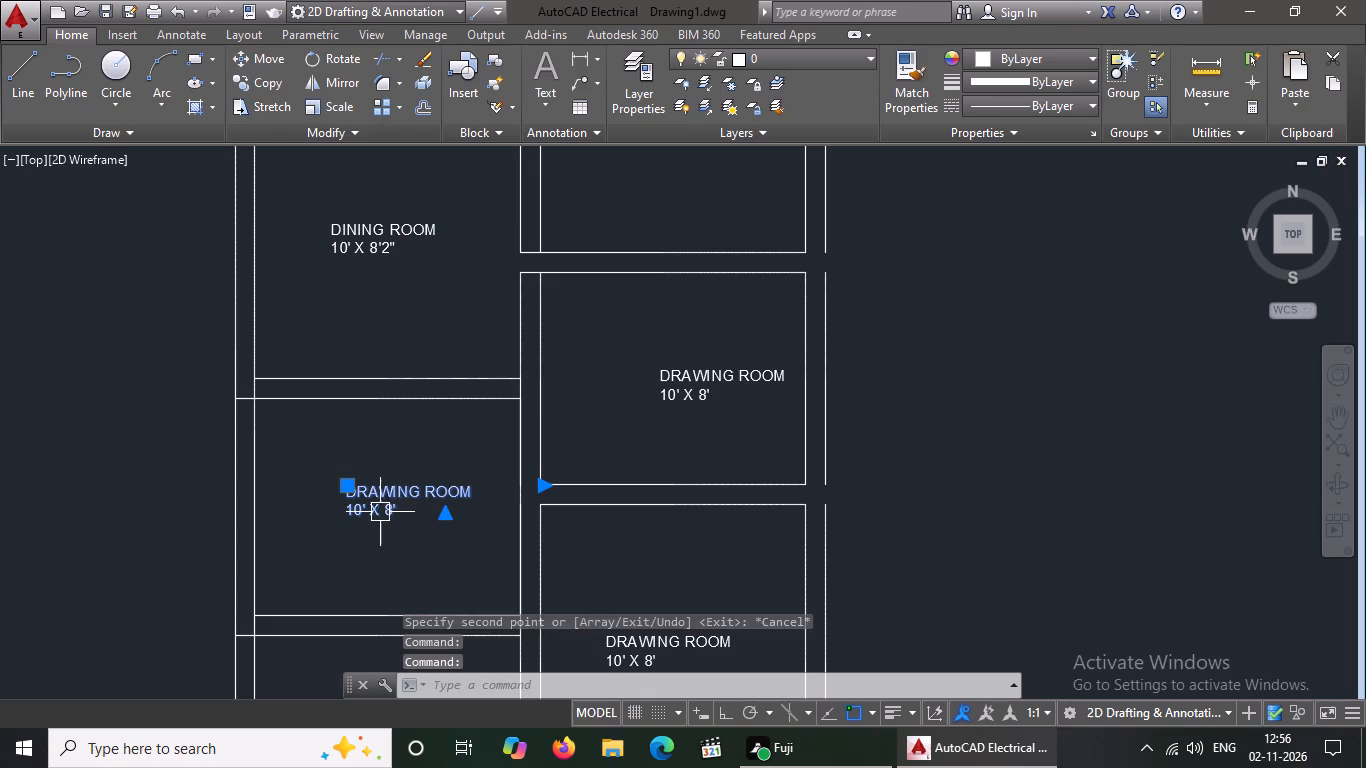
double_click(378, 511)
click(416, 516)
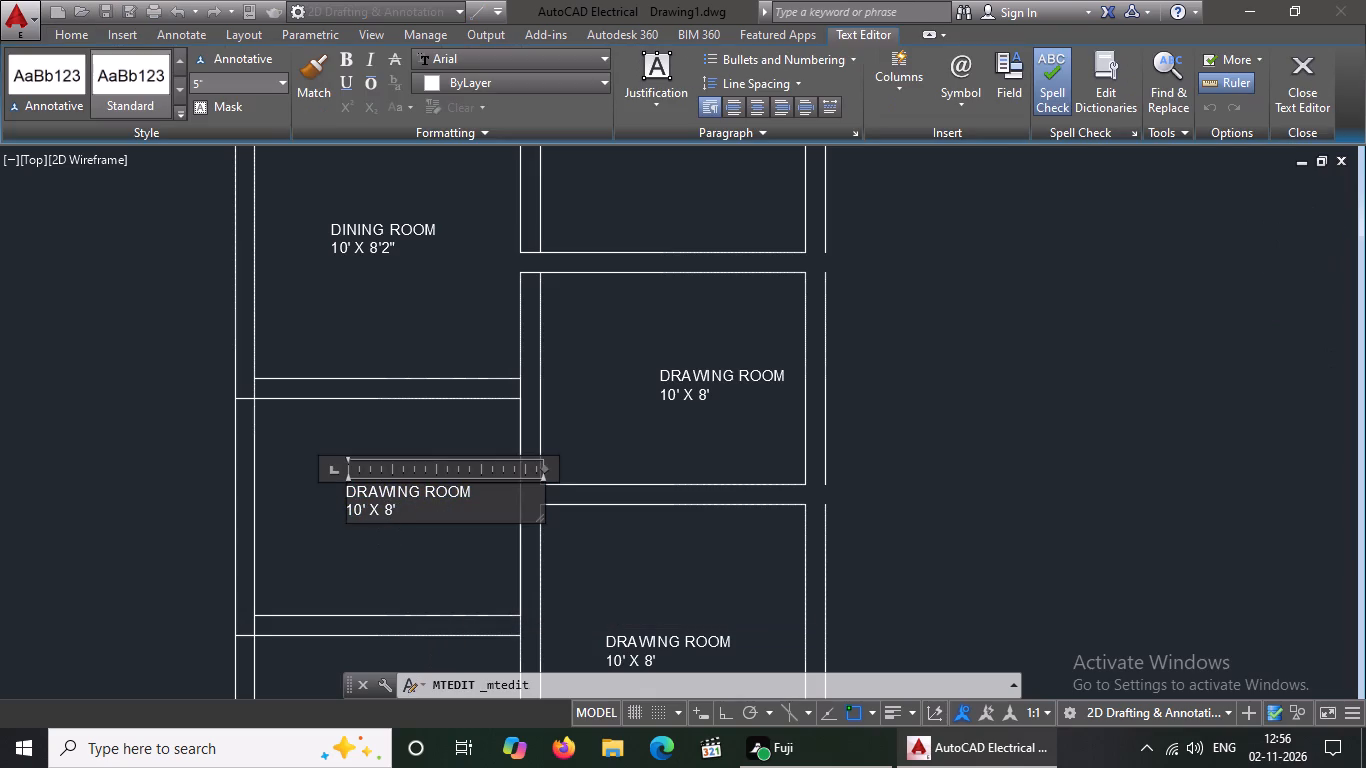
key(BackSpace)
key(BackSpace)
key(BackSpace)
key(BackSpace)
key(BackSpace)
key(BackSpace)
key(BackSpace)
key(BackSpace)
key(BackSpace)
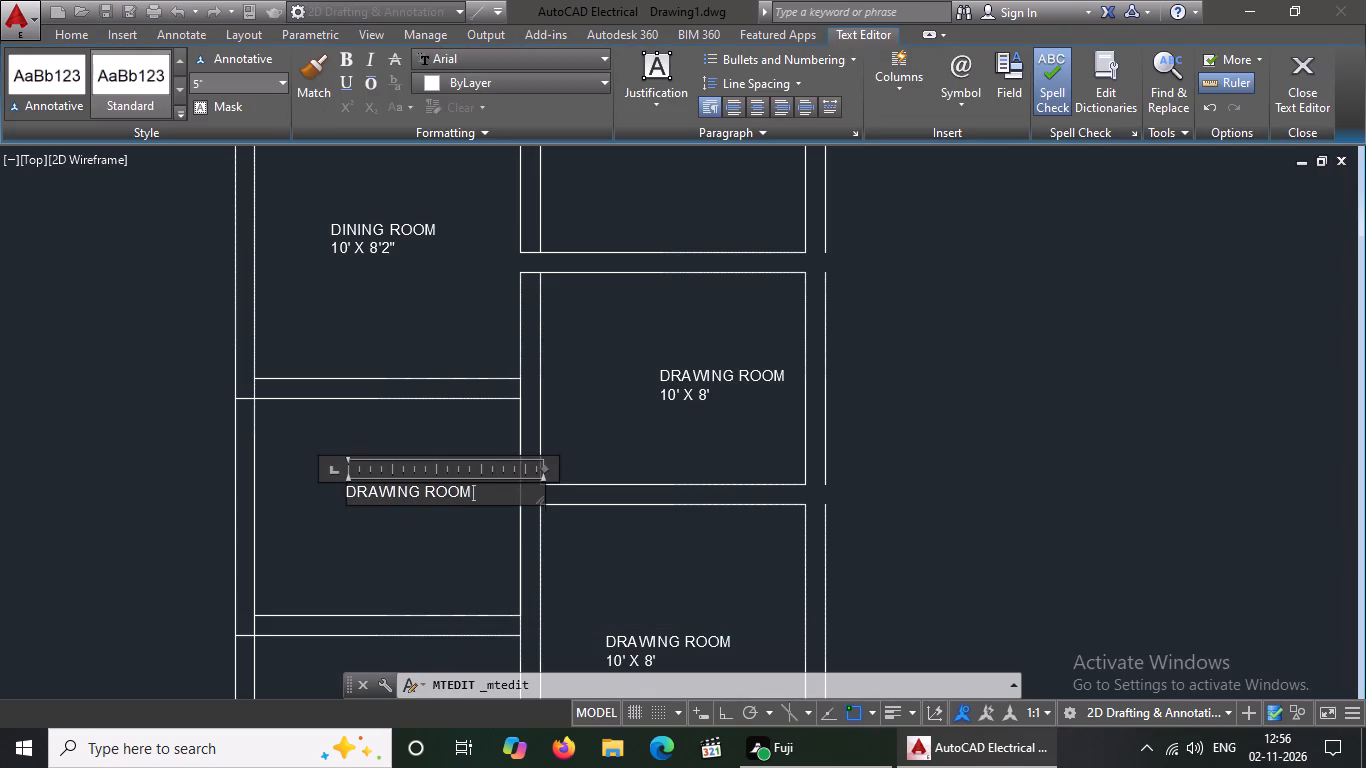
key(BackSpace)
key(BackSpace)
key(BackSpace)
key(BackSpace)
key(BackSpace)
key(BackSpace)
key(BackSpace)
key(BackSpace)
key(BackSpace)
key(BackSpace)
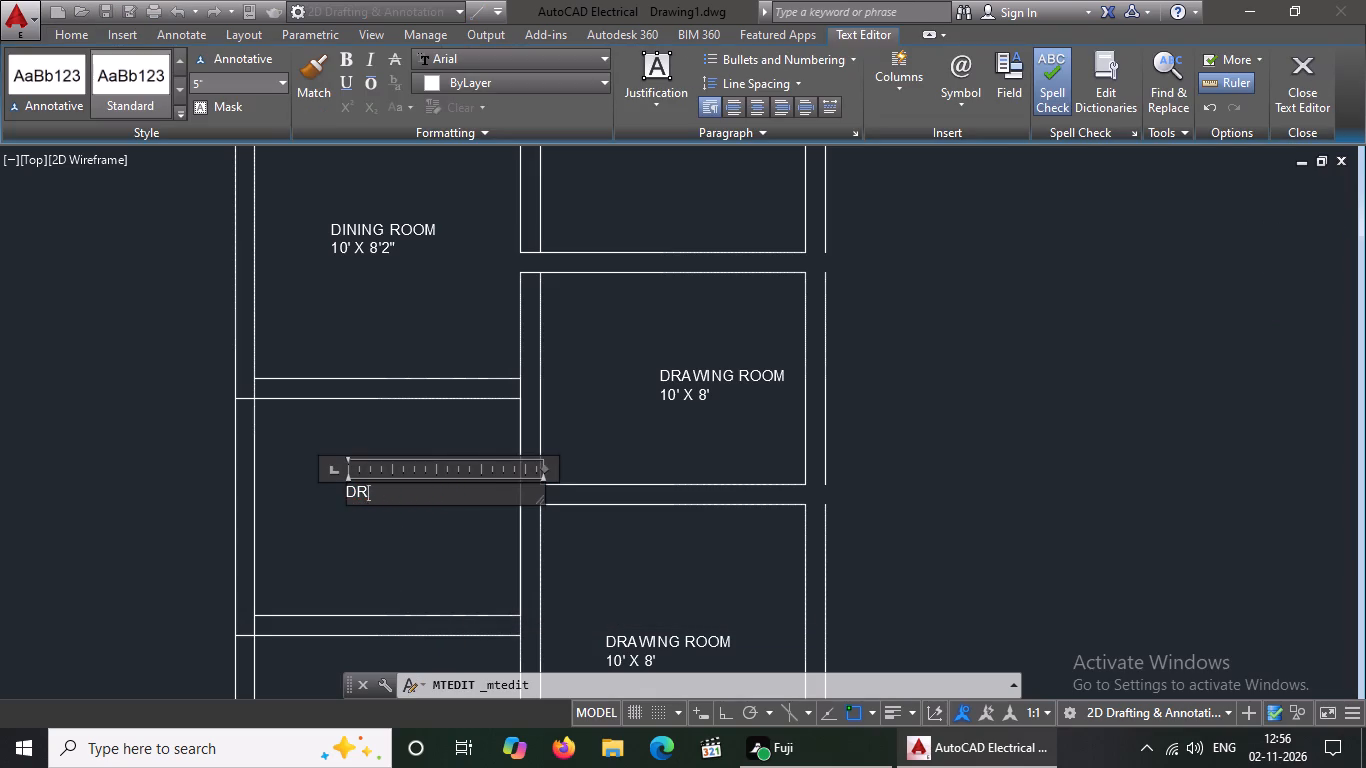
key(BackSpace)
key(BackSpace)
key(BackSpace)
text(KITCHEN)
Add the size line 7'6" X 8'2" beneath KITCHEN in the label and finish editing it.
key(Return)
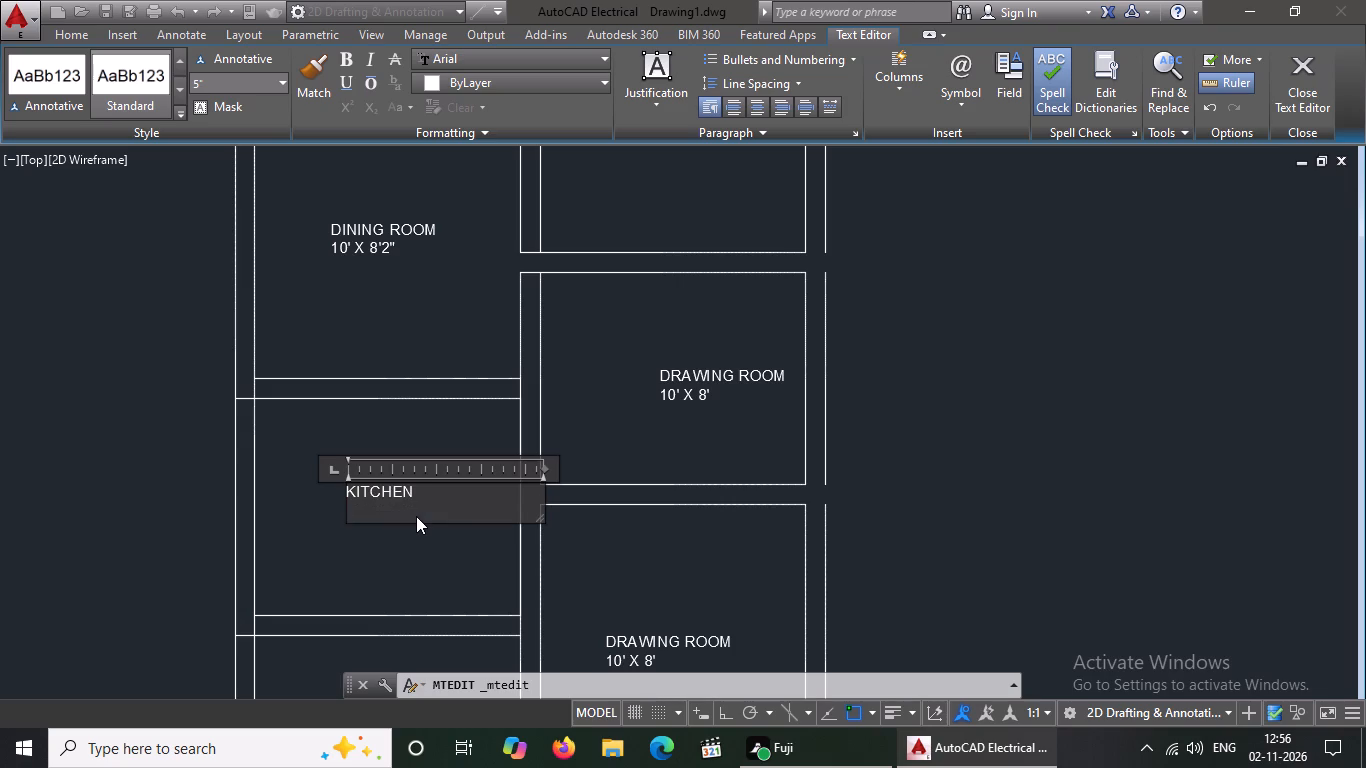
key(7)
text('6)
key(shift+quotedbl)
key(space)
text(X)
key(space)
text(8'3)
key(BackSpace)
key(2)
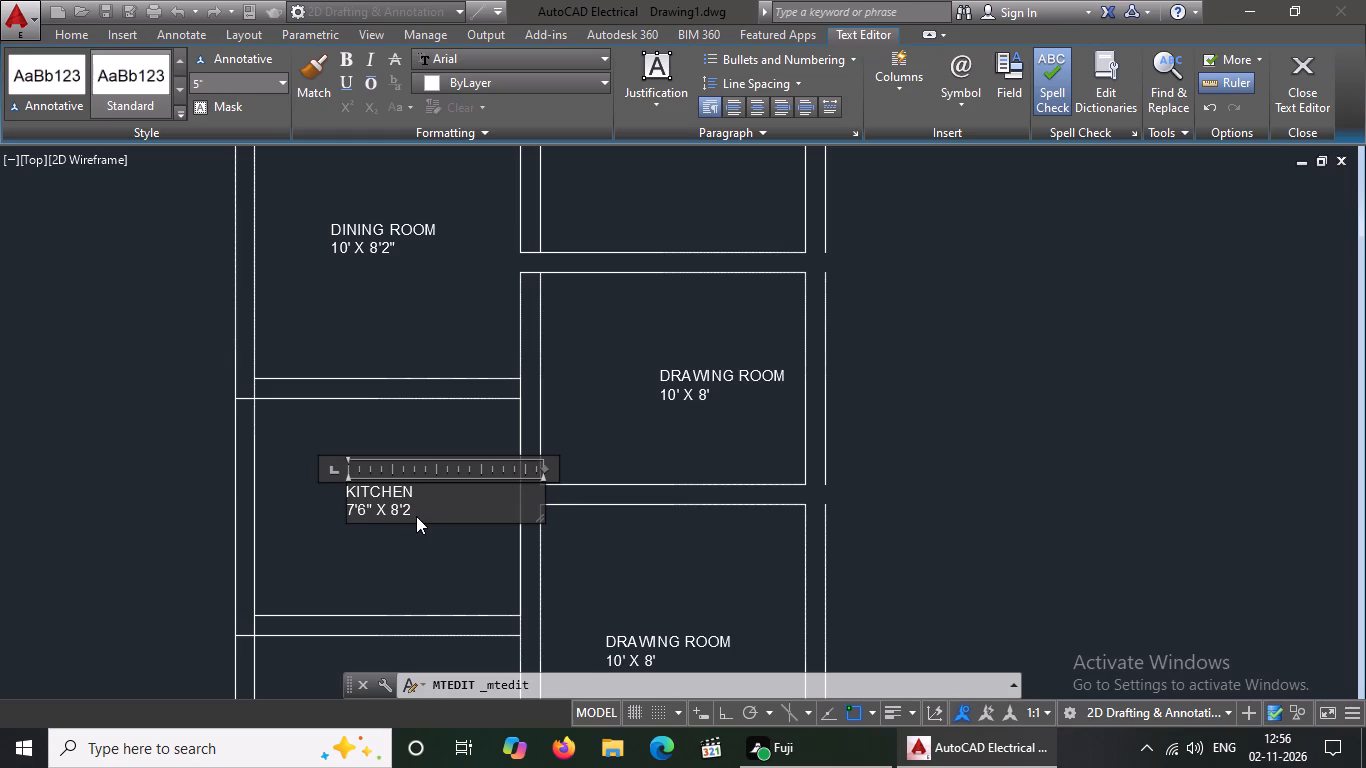
key(shift+quotedbl)
click(434, 583)
Replace the text of the copied label in the right-column room below the drawing room with PARKING.
double_click(658, 643)
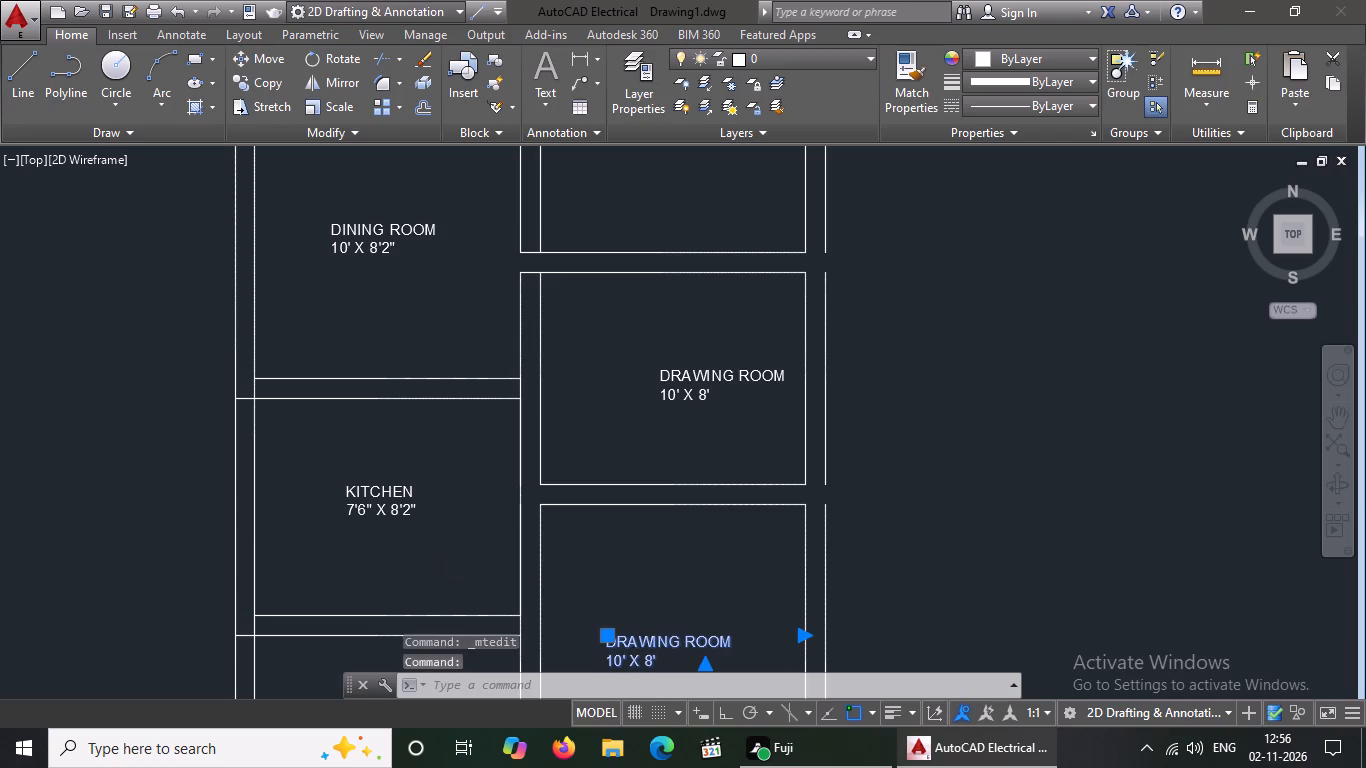
scroll(693, 625, down, 3)
scroll(704, 630, up, 3)
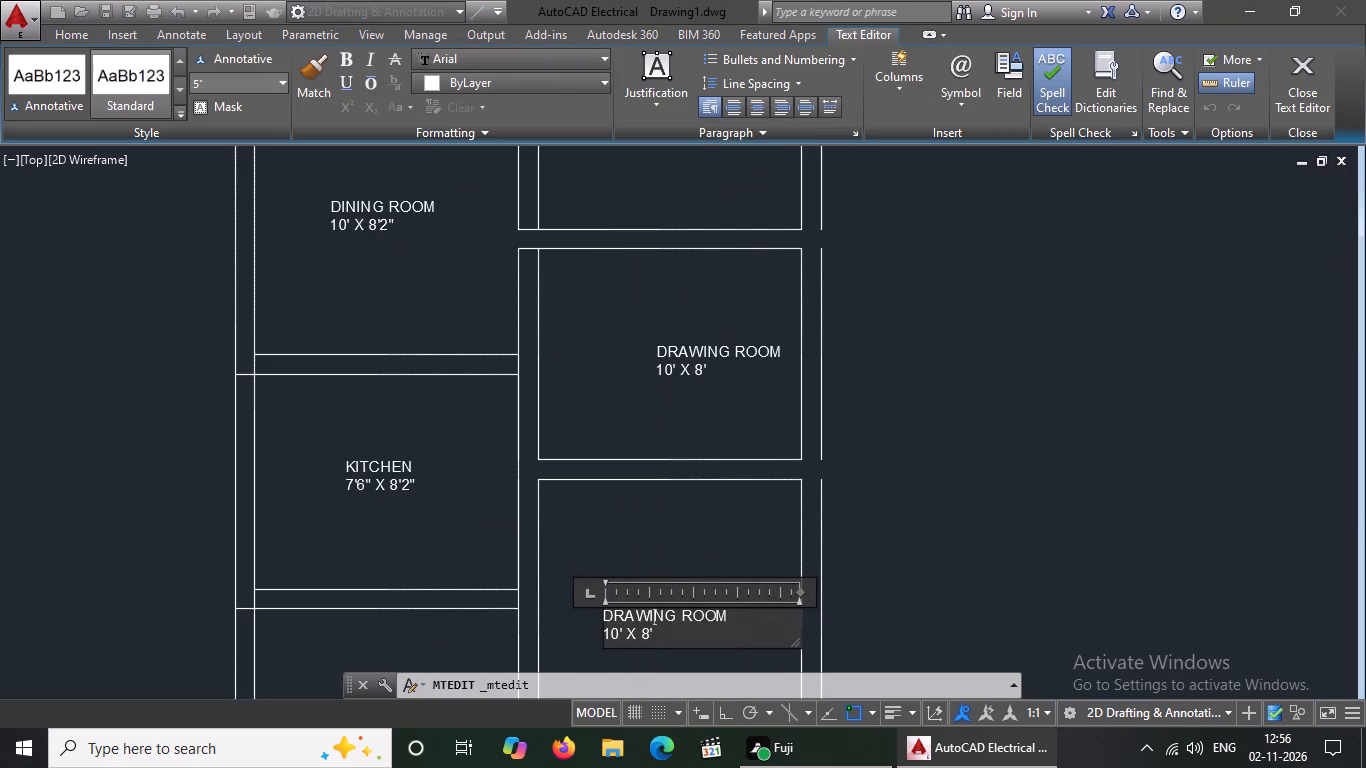
click(666, 636)
key(BackSpace)
key(BackSpace)
key(BackSpace)
key(BackSpace)
key(BackSpace)
key(BackSpace)
key(BackSpace)
key(BackSpace)
key(BackSpace)
key(BackSpace)
key(BackSpace)
key(BackSpace)
key(BackSpace)
key(BackSpace)
key(BackSpace)
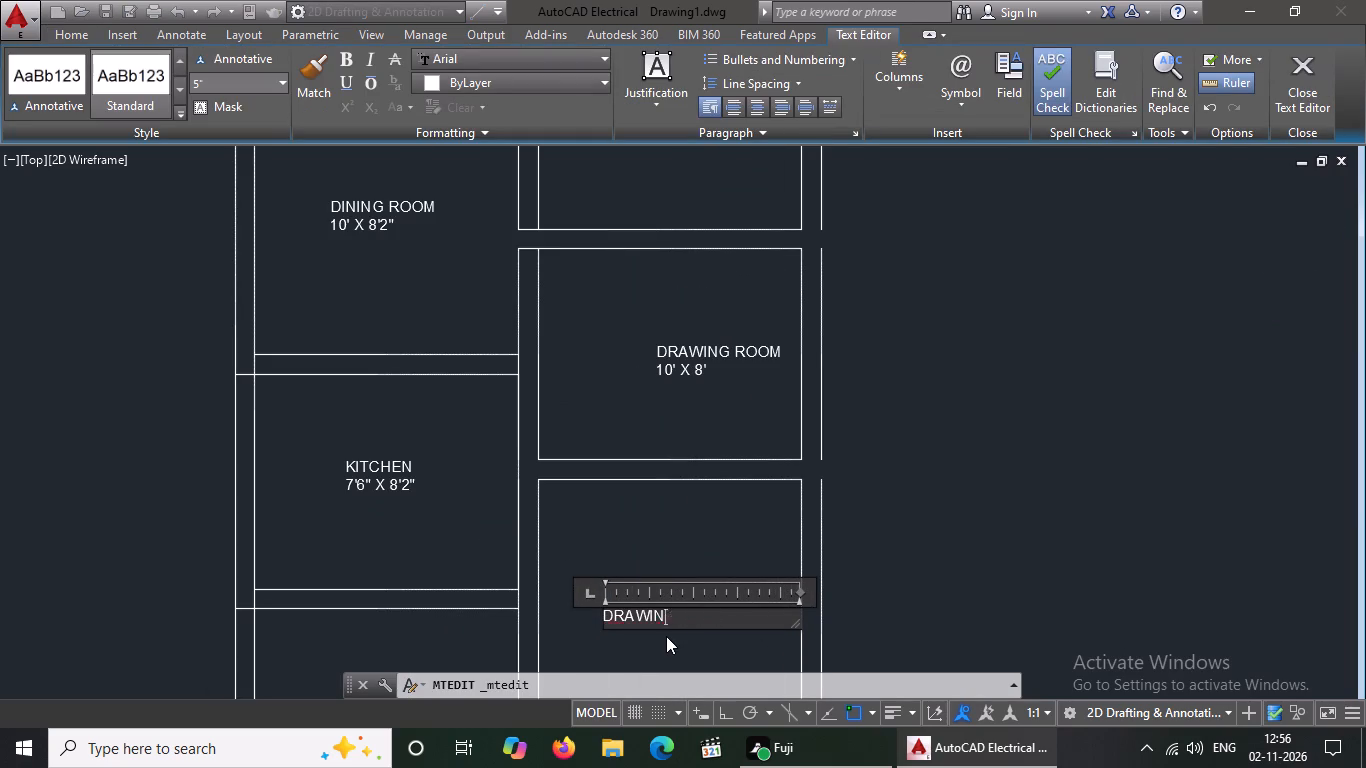
key(BackSpace)
key(BackSpace)
key(BackSpace)
key(BackSpace)
key(BackSpace)
key(BackSpace)
key(BackSpace)
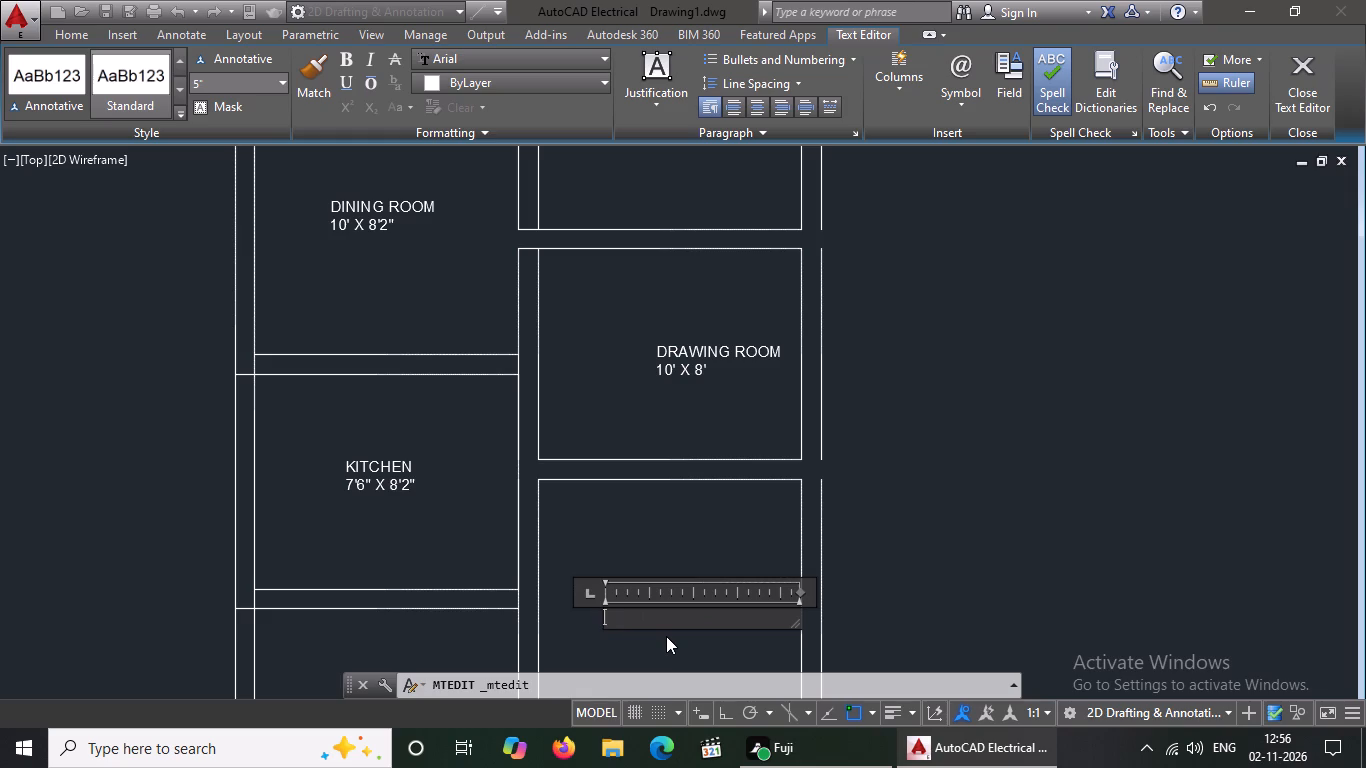
key(p)
key(a)
key(r)
text(KING)
Add the size line 10' X 11'9" beneath PARKING in the label and finish editing it.
key(Return)
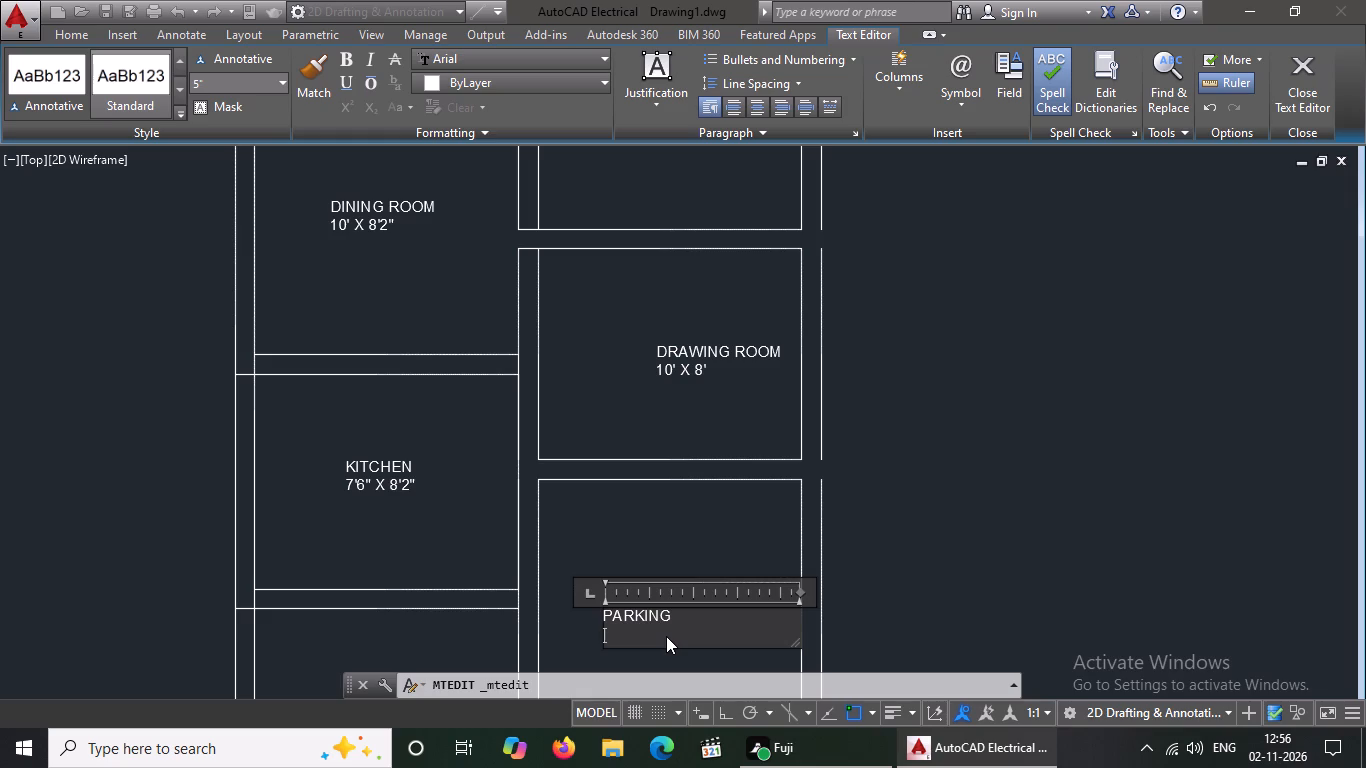
text(10)
key(apostrophe)
key(space)
text(X)
key(space)
text(11)
text('9")
key(Return)
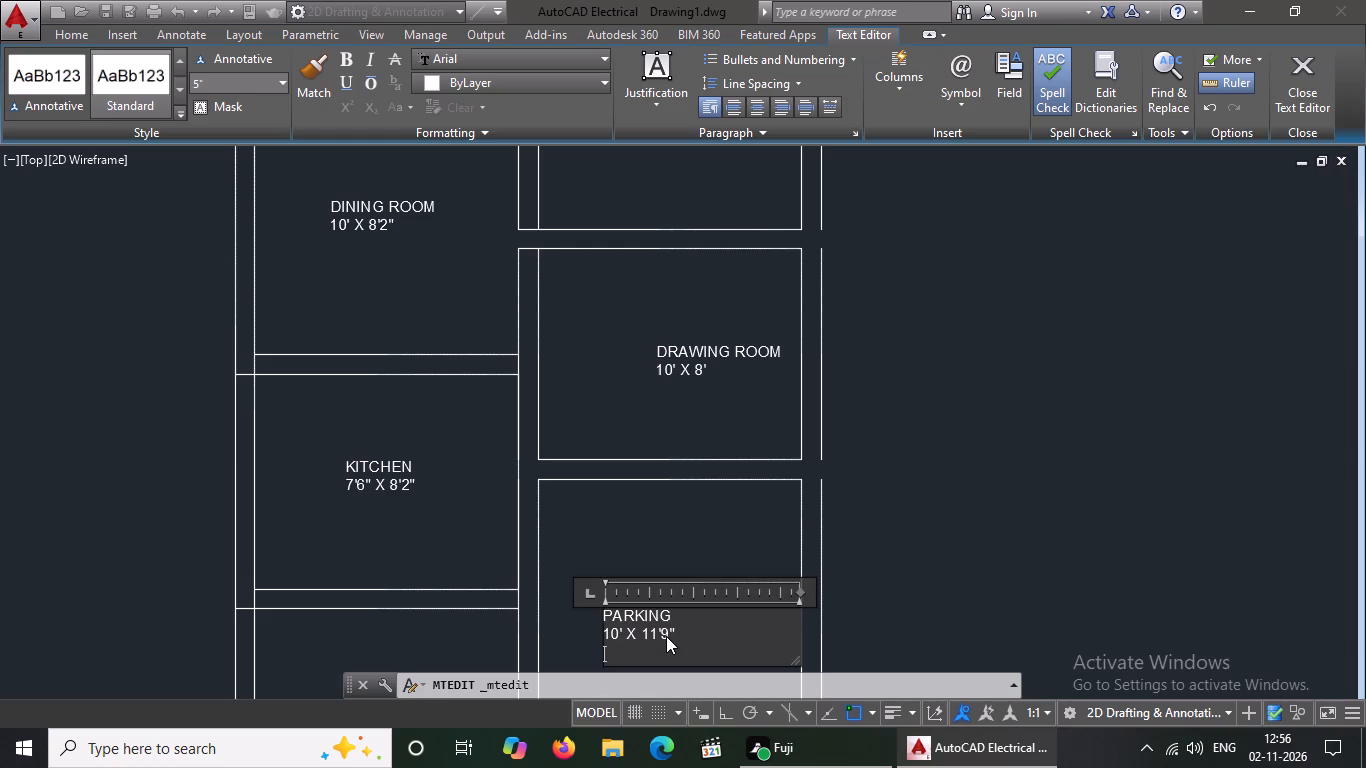
scroll(664, 587, down, 2)
click(766, 593)
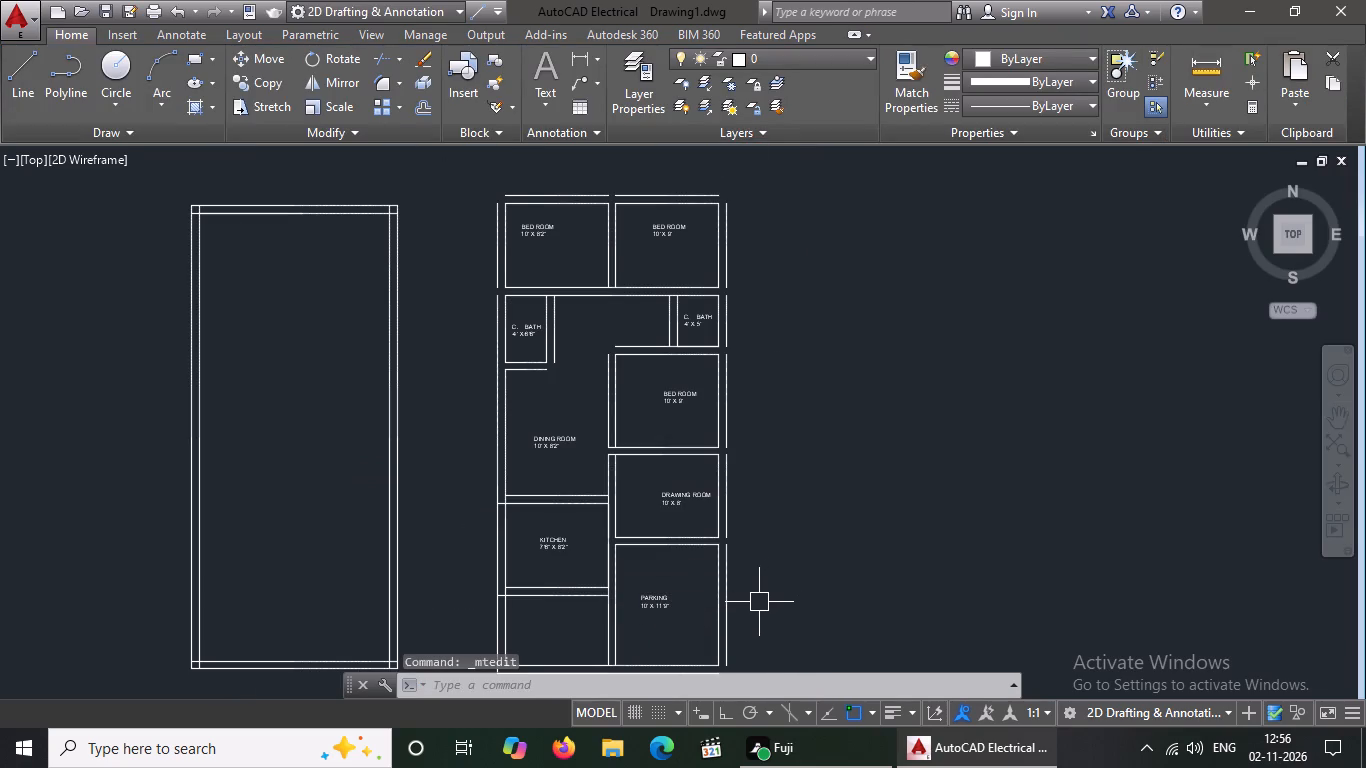
Trim the parking room's inner bottom wall line beside its lower-left corner and the lower part of its left wall line.
scroll(698, 536, down, 3)
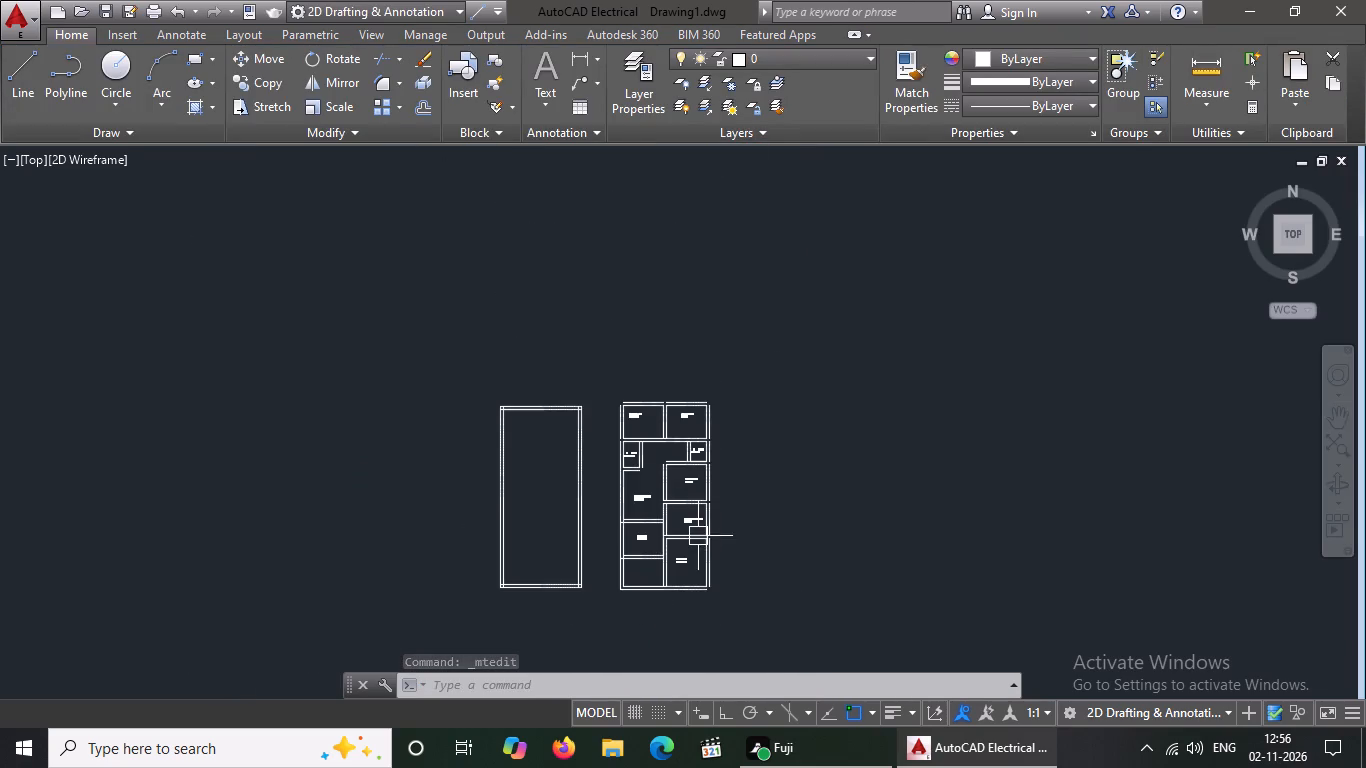
scroll(660, 669, up, 2)
scroll(696, 488, up, 2)
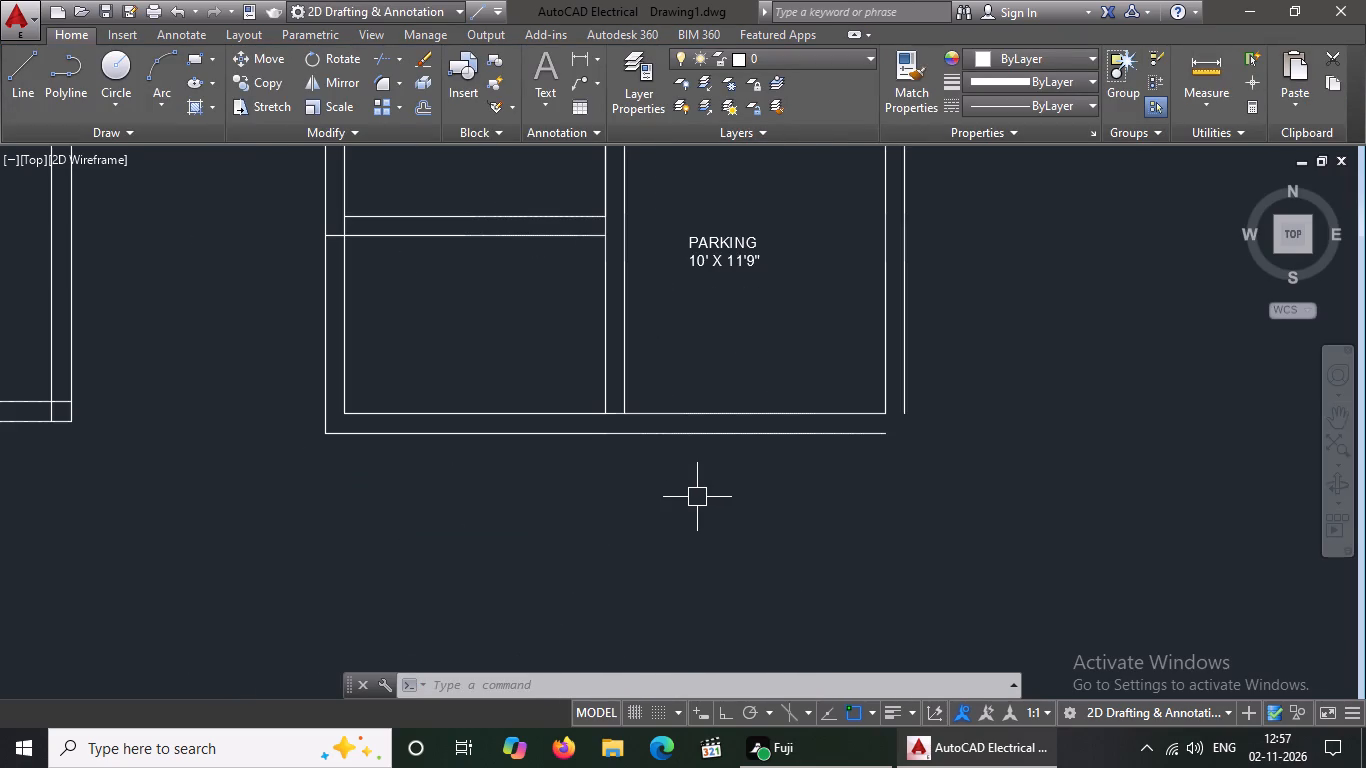
key(Escape)
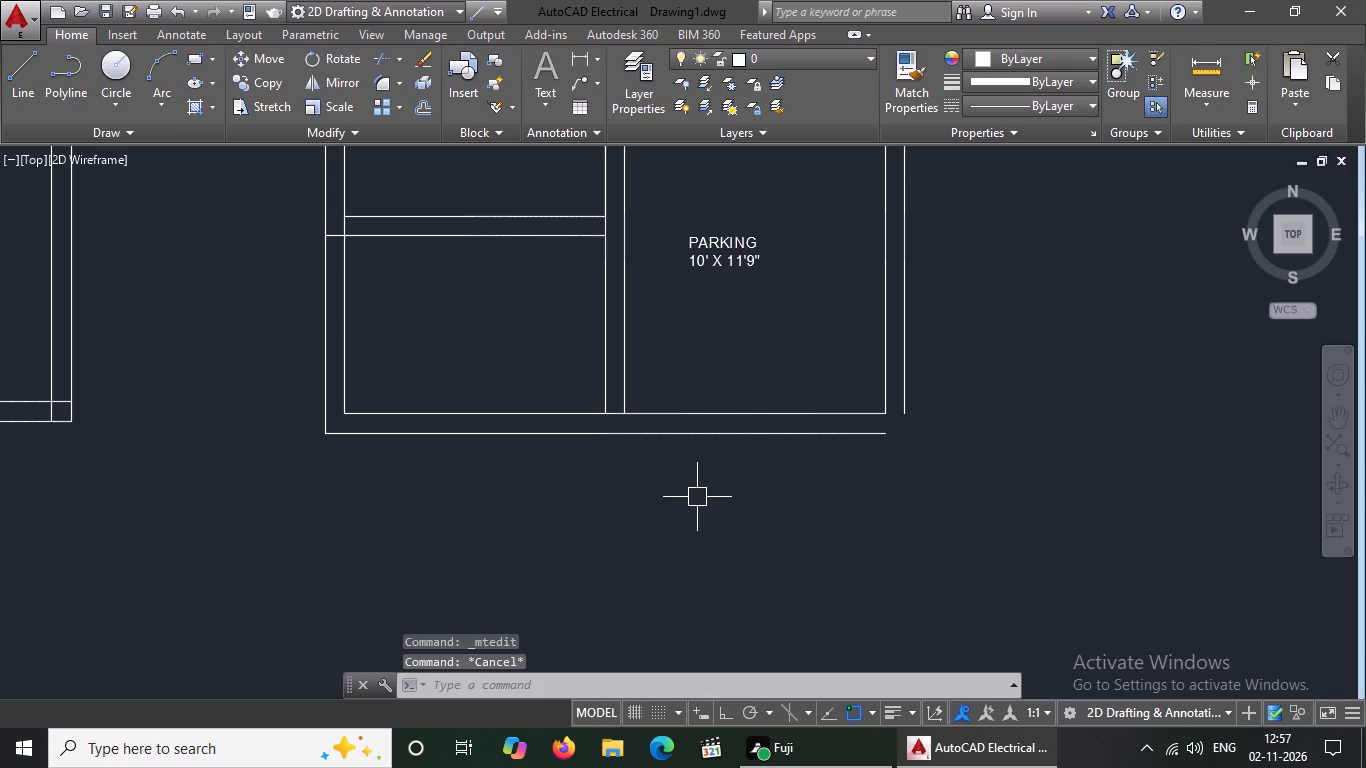
text(TR)
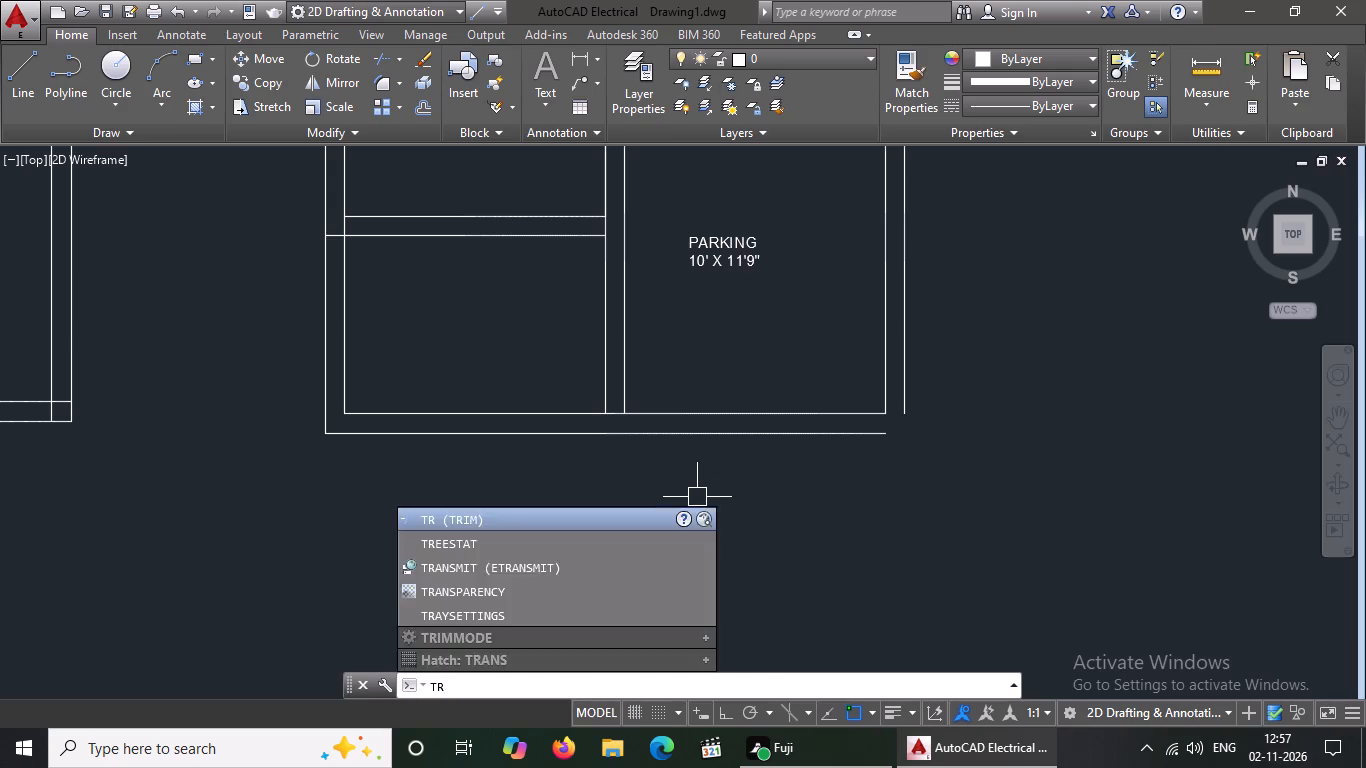
key(space)
key(space)
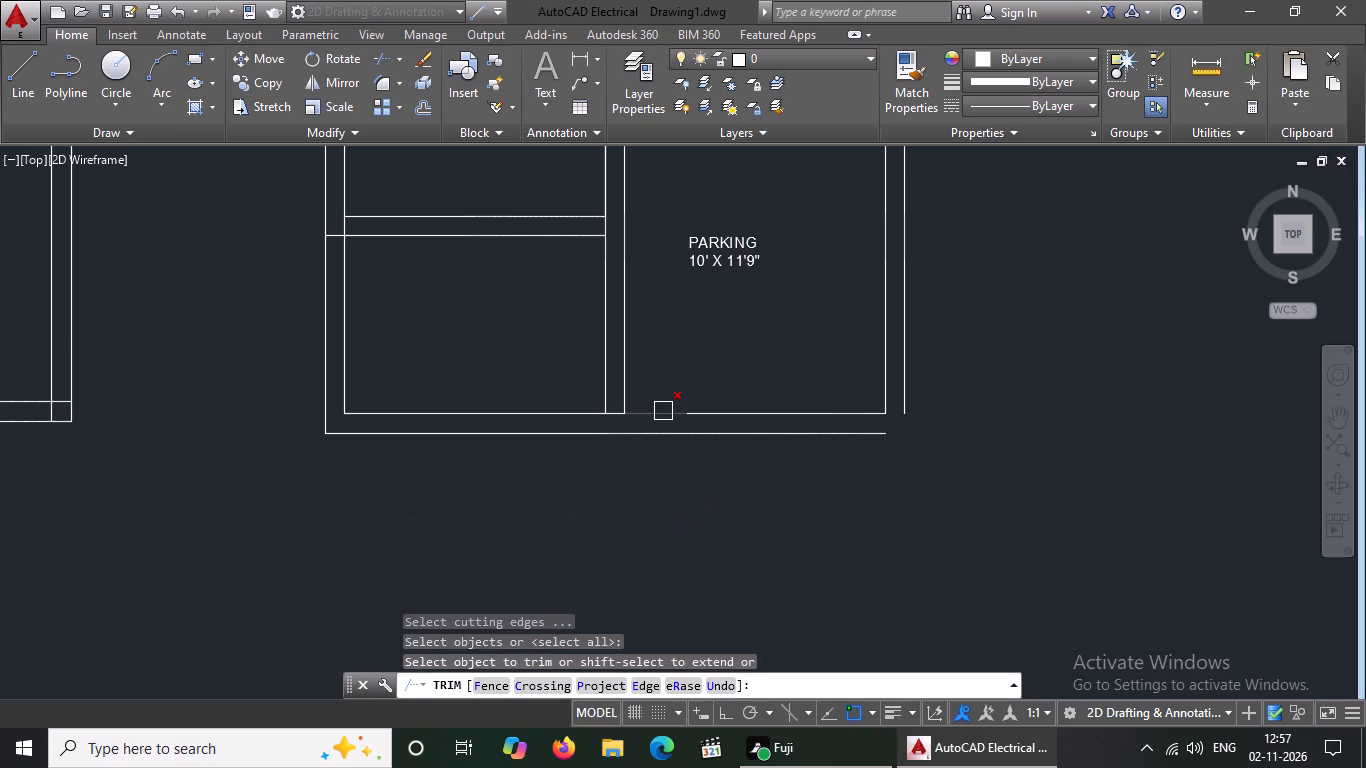
click(663, 411)
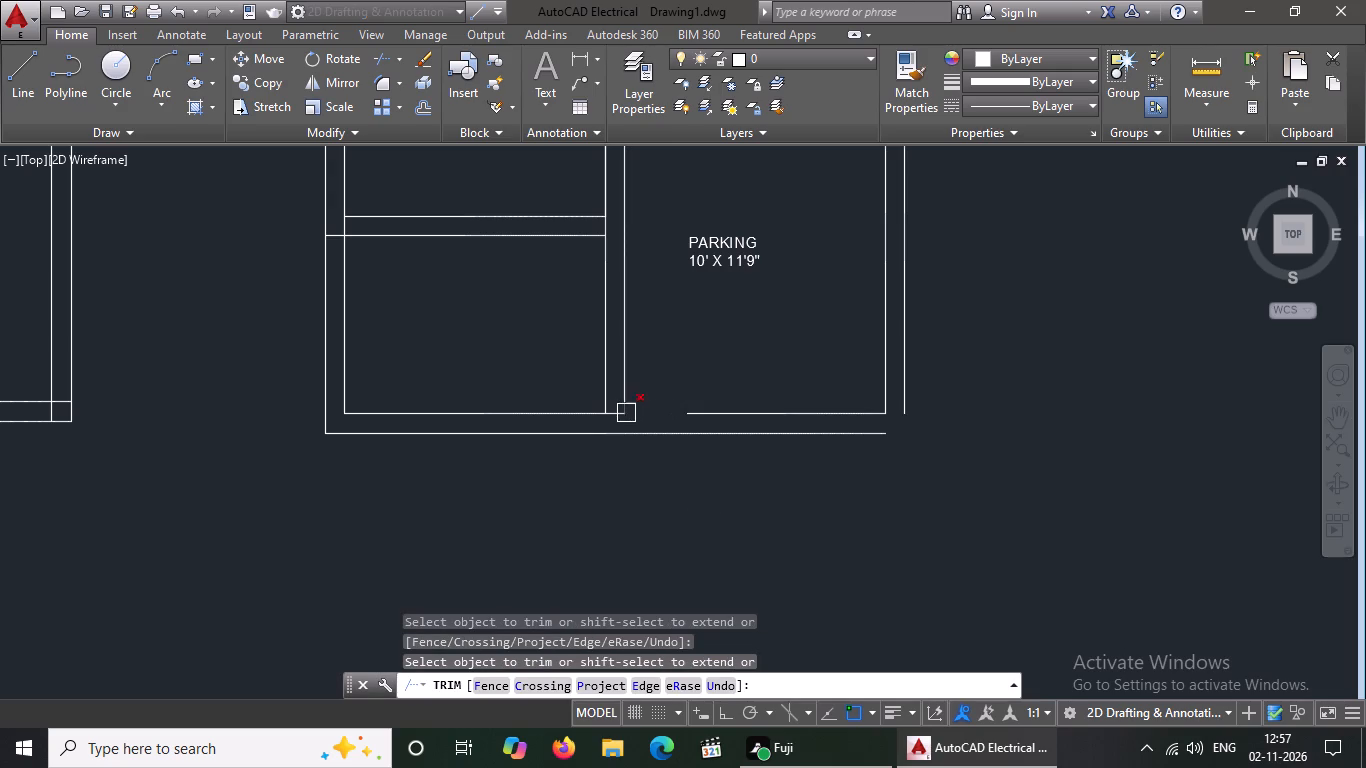
click(621, 388)
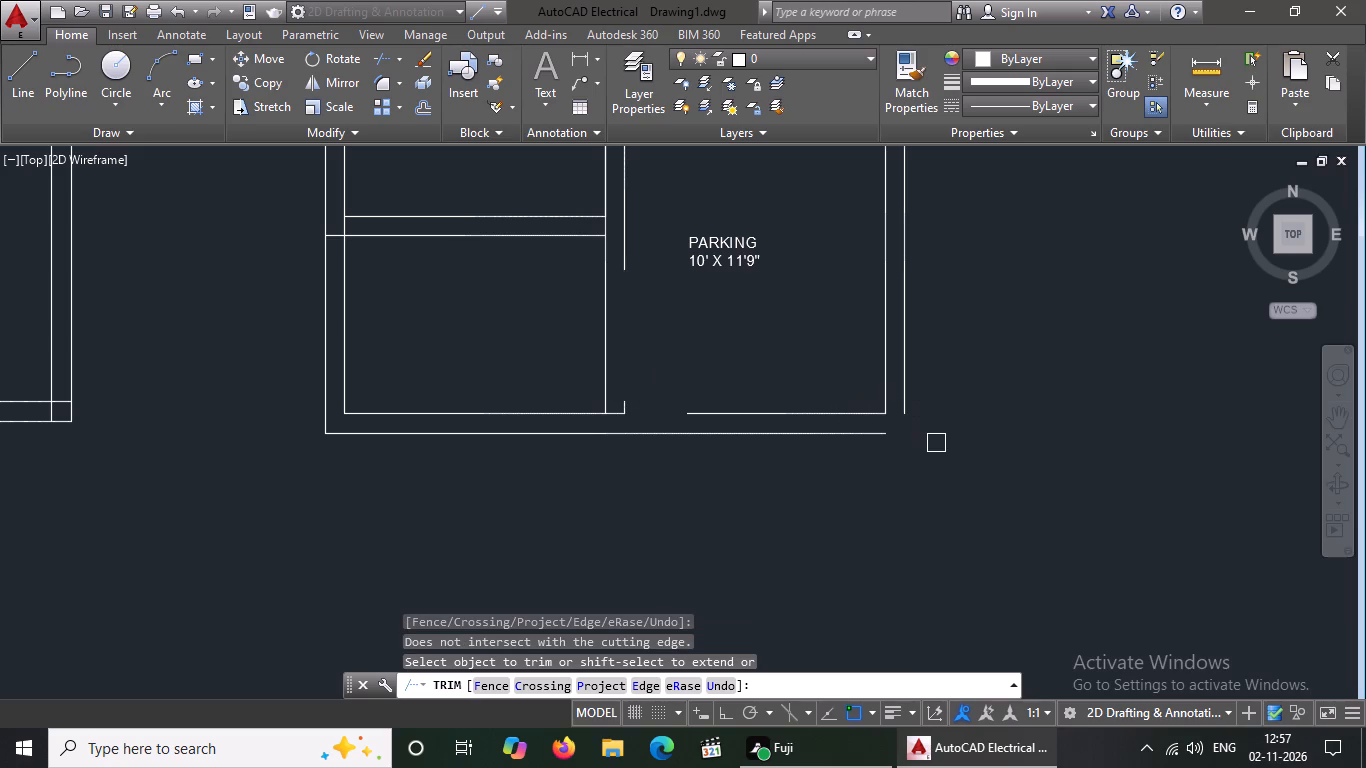
key(Escape)
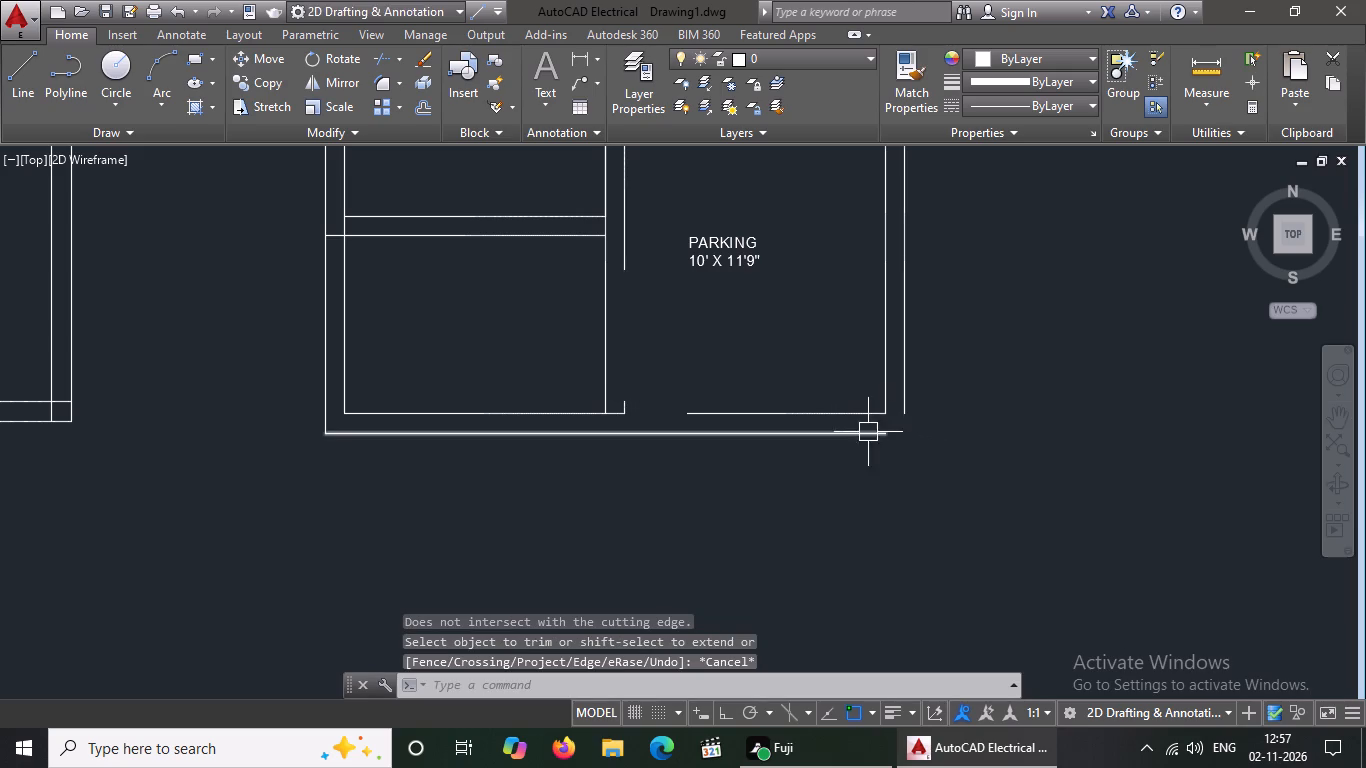
Erase the remaining piece of the parking room's inner bottom wall line.
click(817, 410)
key(Delete)
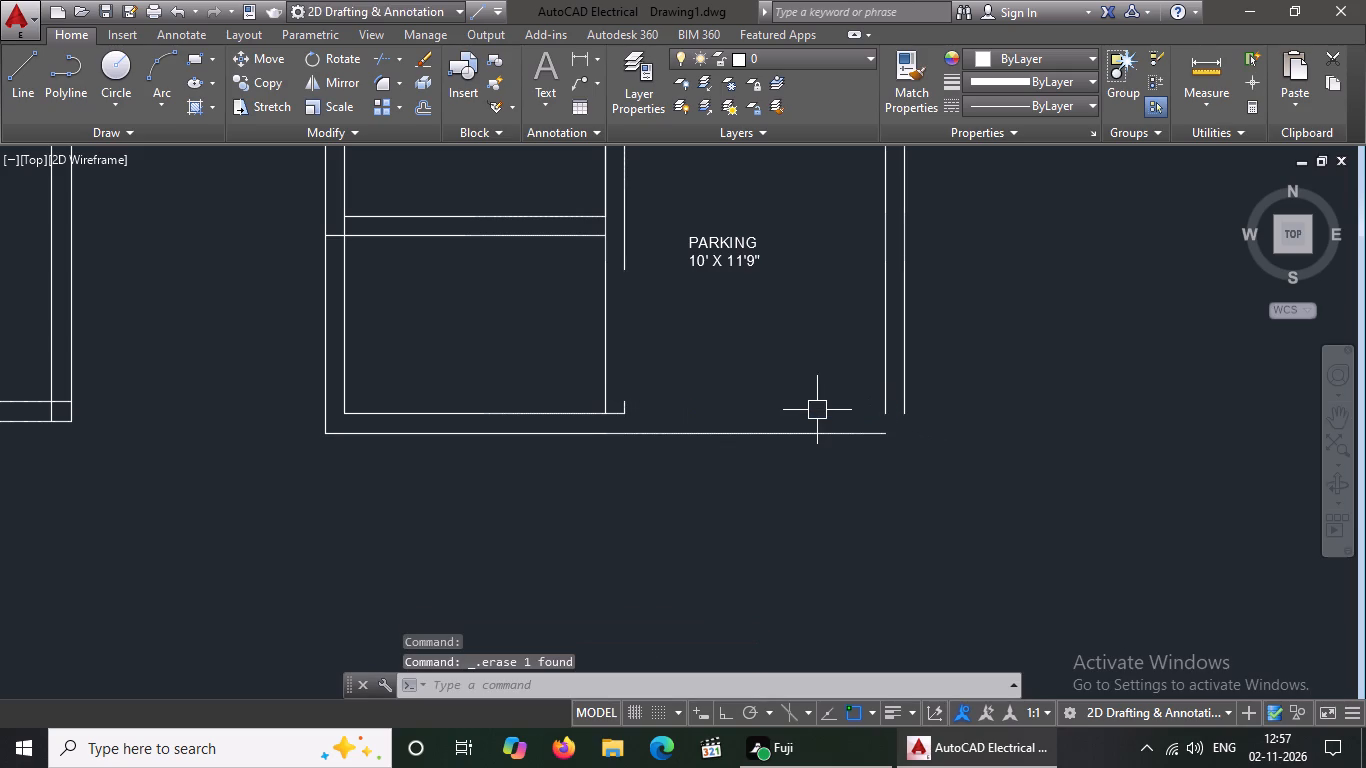
Review the walls and room labels across the whole floor plan.
middle_drag(729, 384, 731, 495)
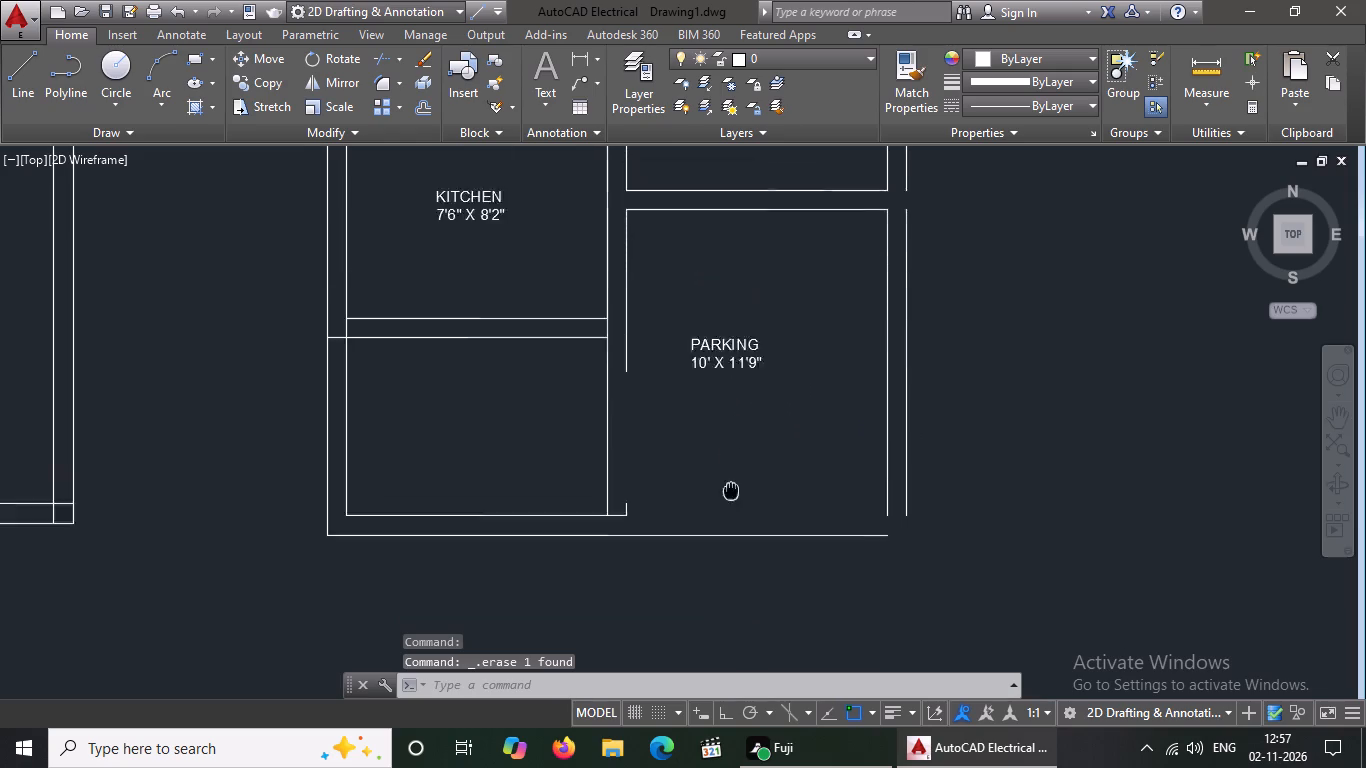
middle_drag(731, 495, 731, 545)
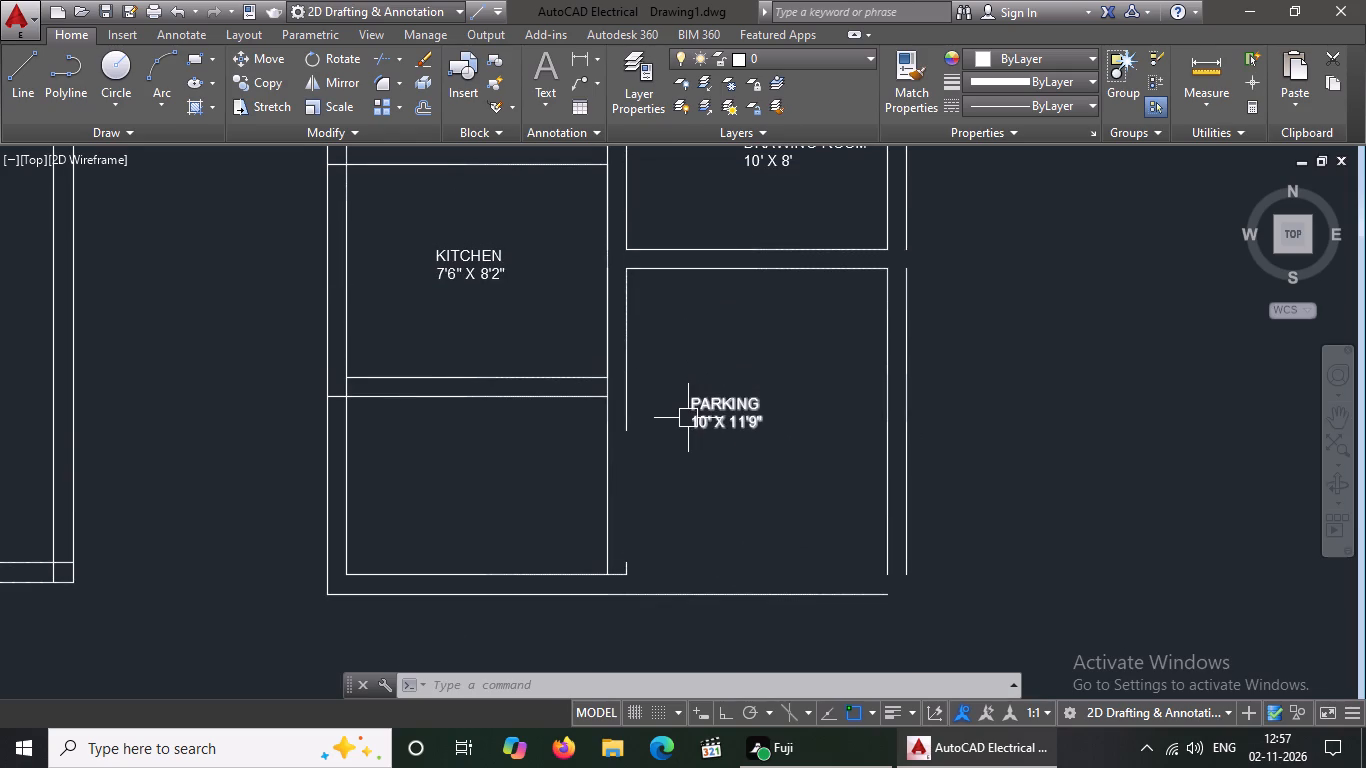
scroll(651, 348, down, 1)
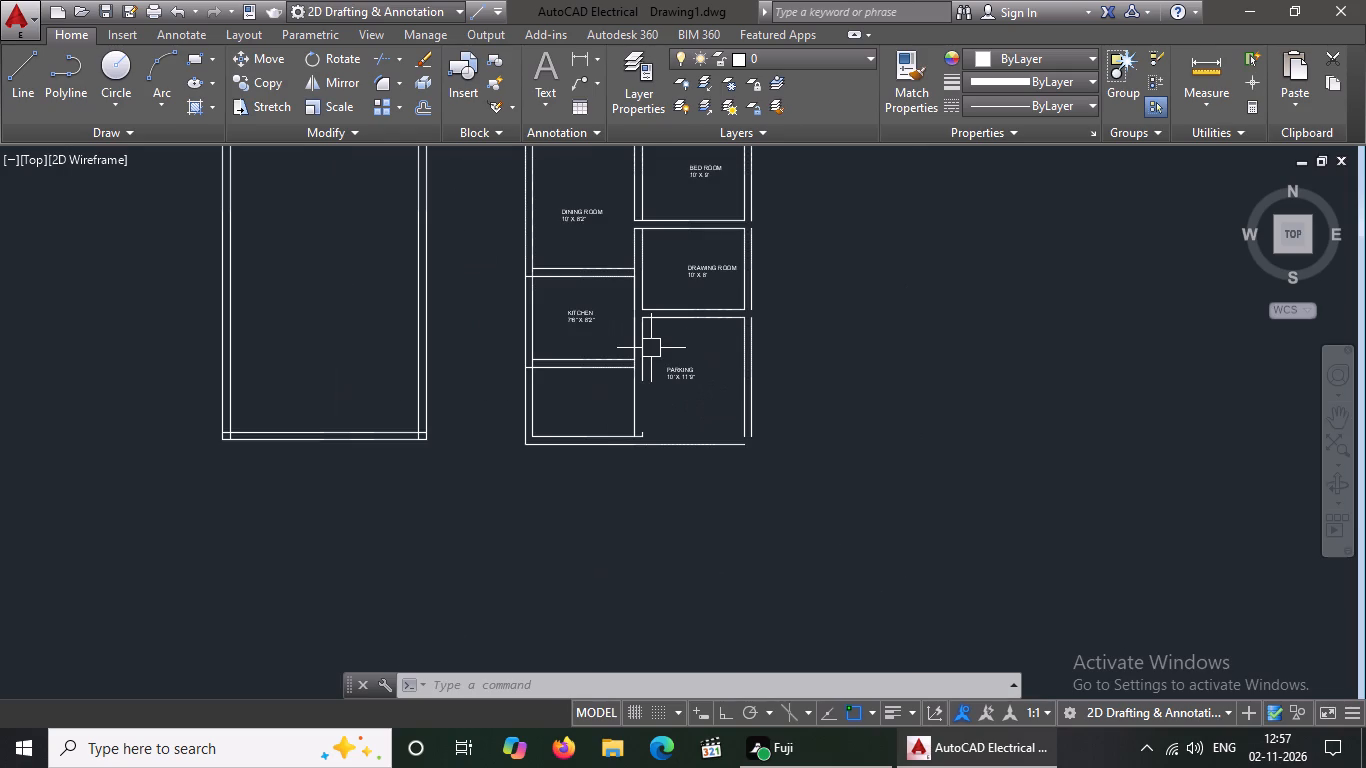
scroll(651, 348, down, 1)
middle_drag(651, 349, 646, 533)
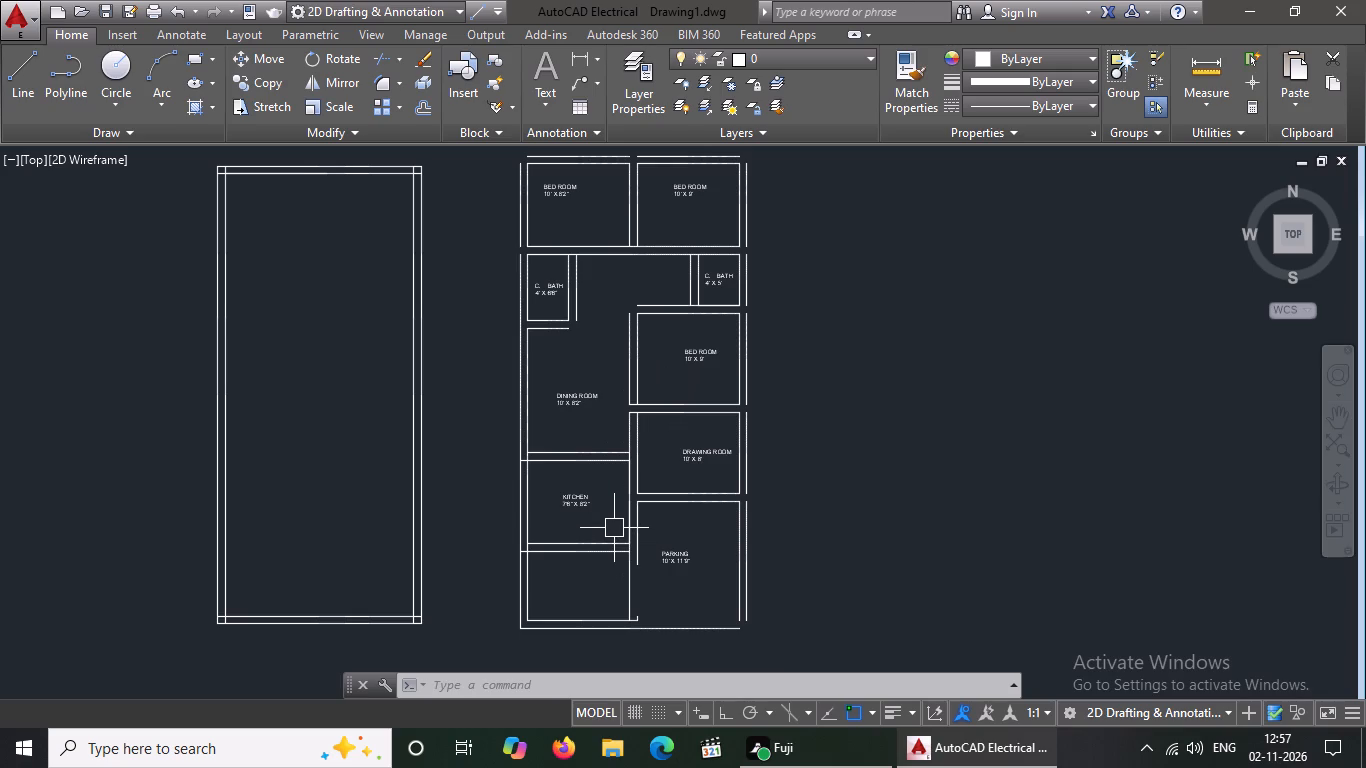
scroll(614, 526, down, 3)
scroll(758, 423, up, 4)
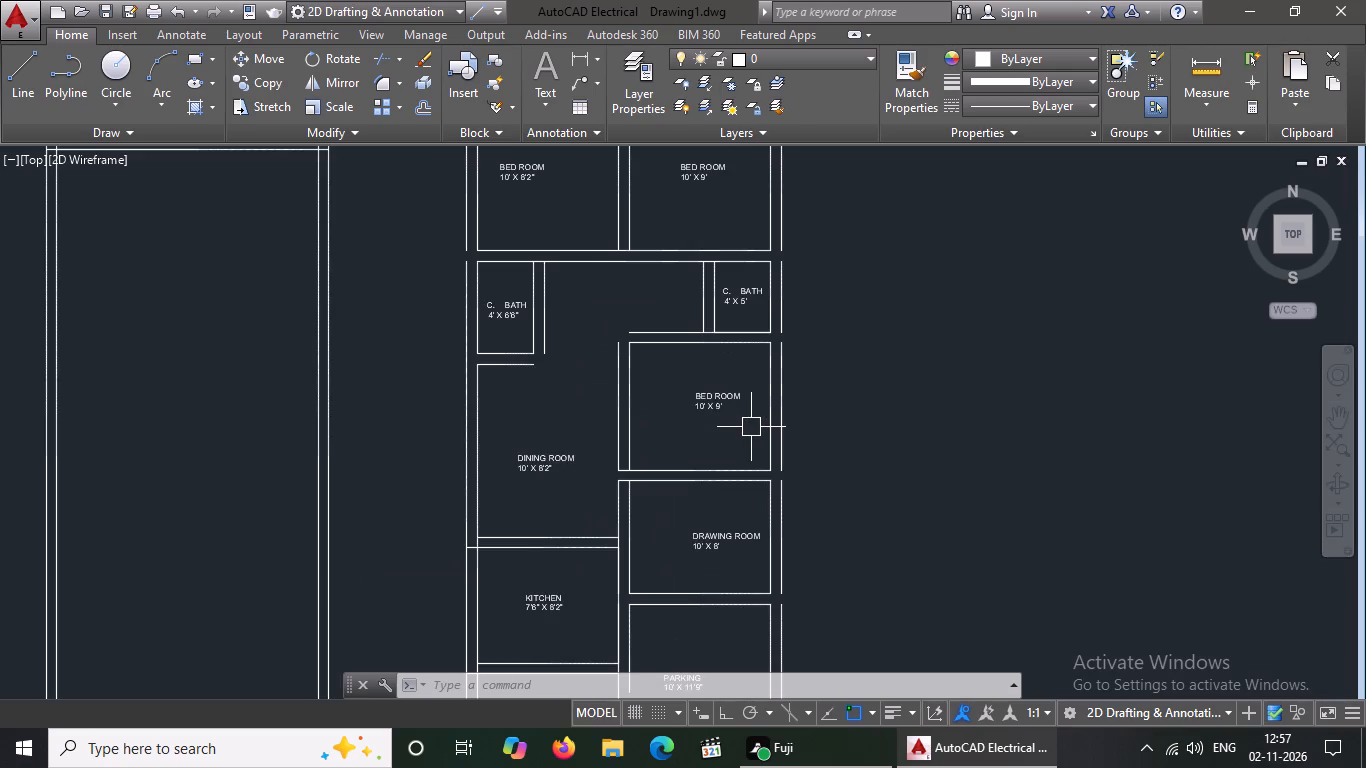
scroll(751, 427, down, 1)
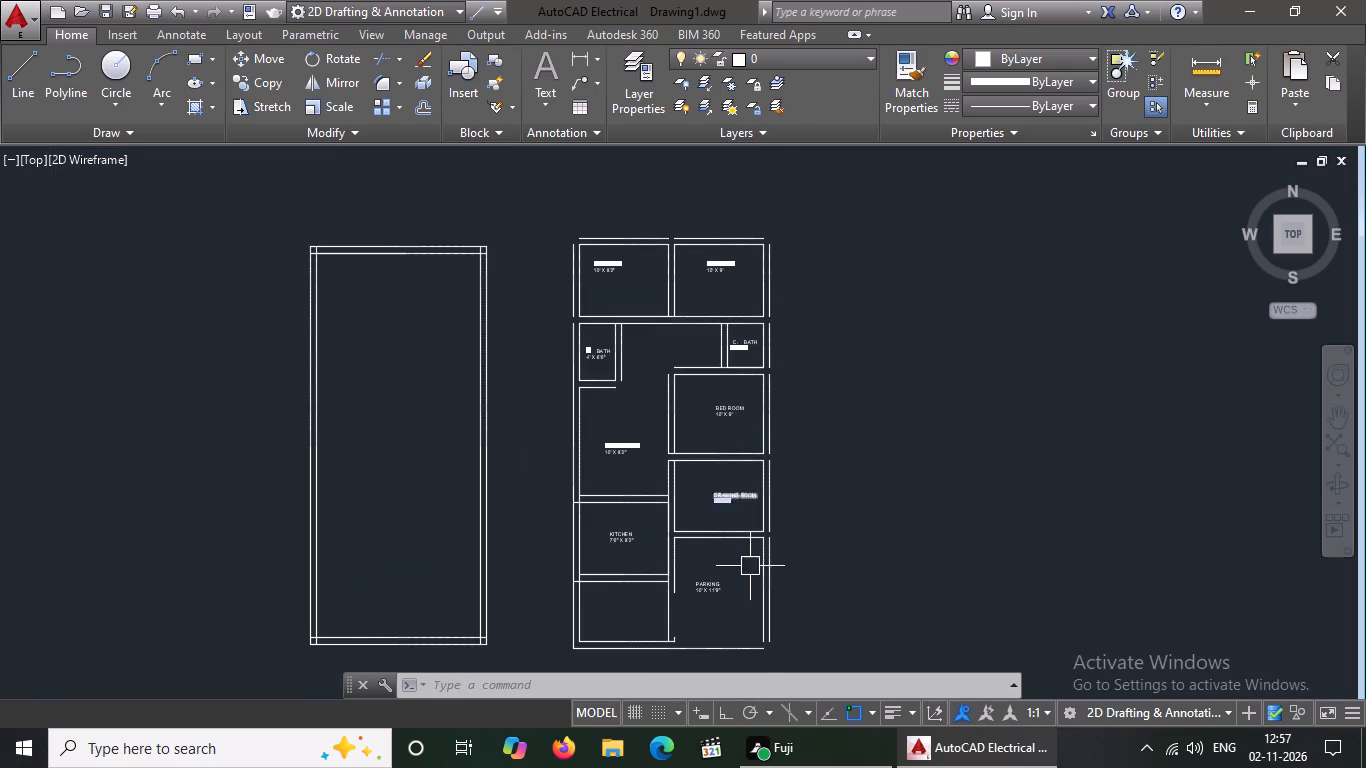
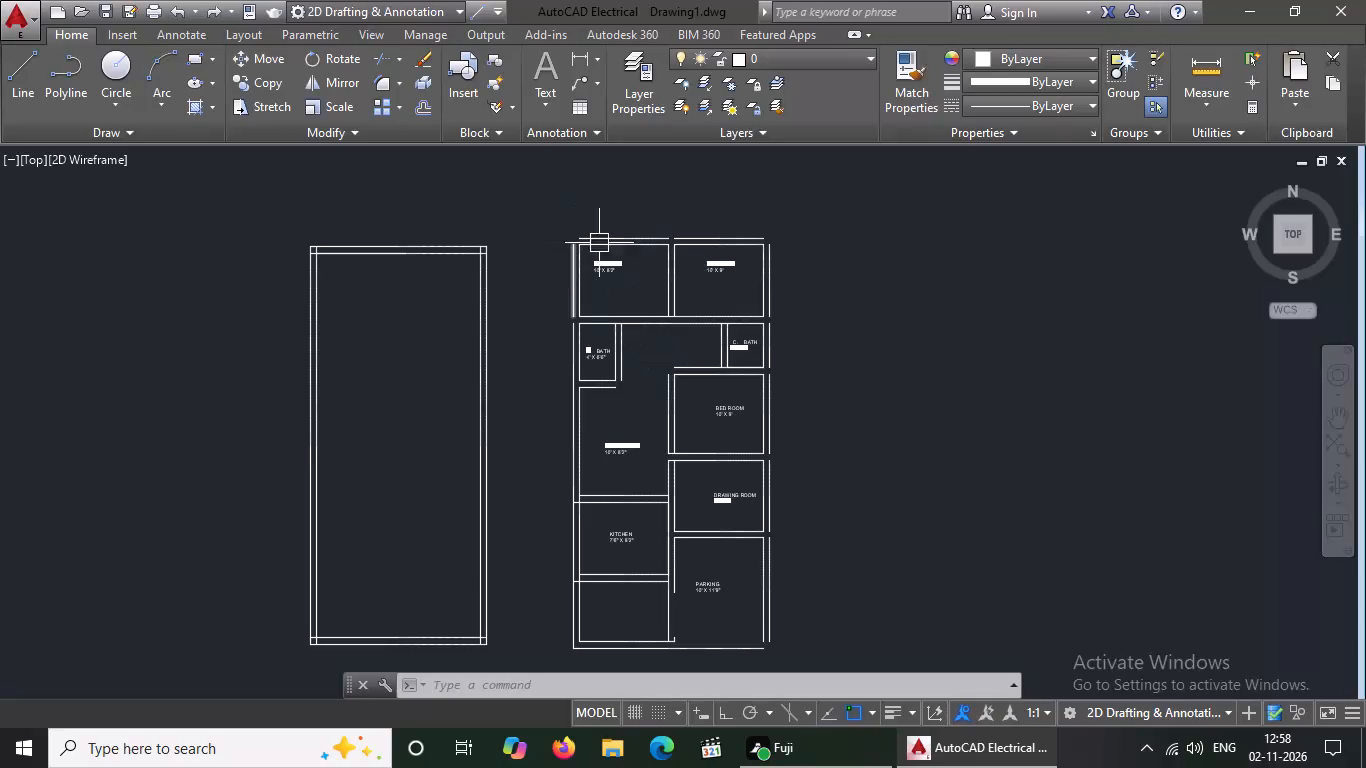
Fillet the outer wall lines at radius 0 to close the upper-left and upper-right corners of the floor plan.
scroll(652, 279, up, 2)
scroll(634, 278, down, 1)
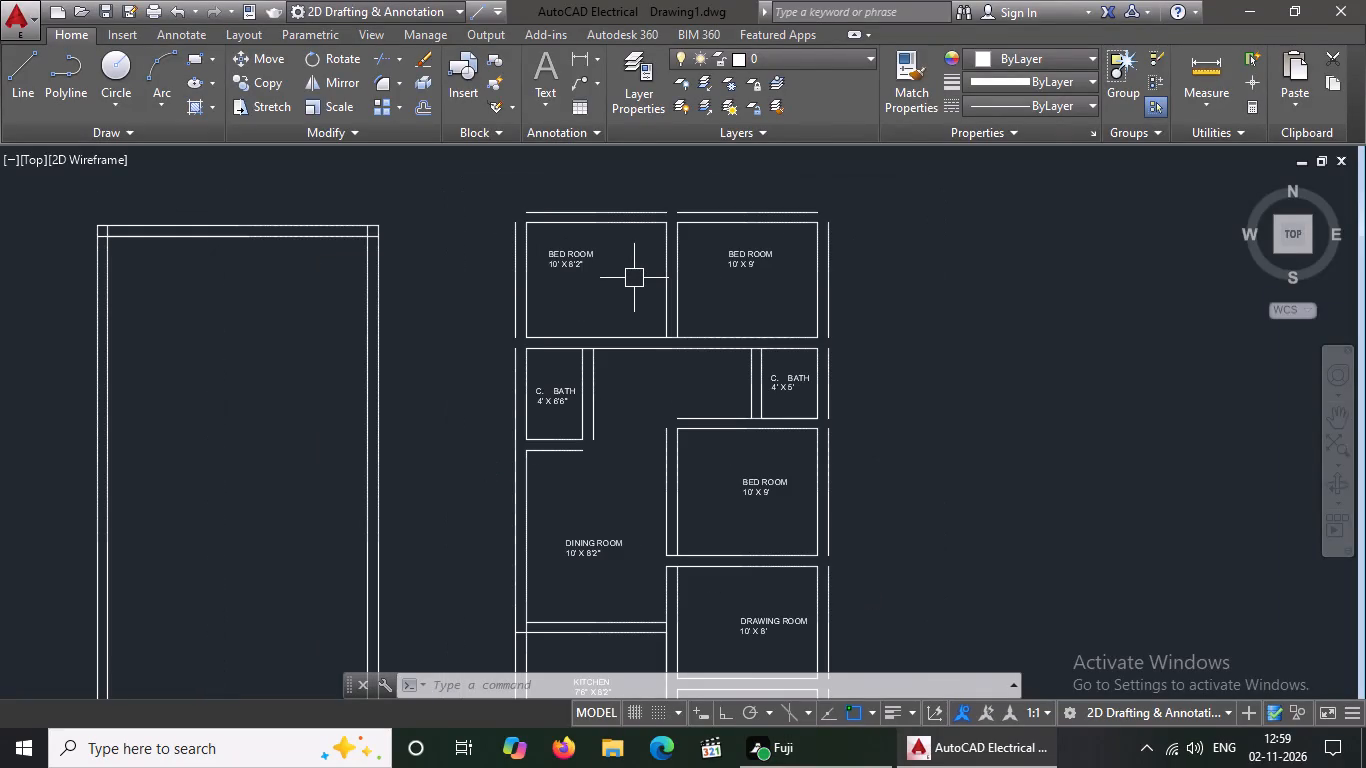
key(f)
key(Return)
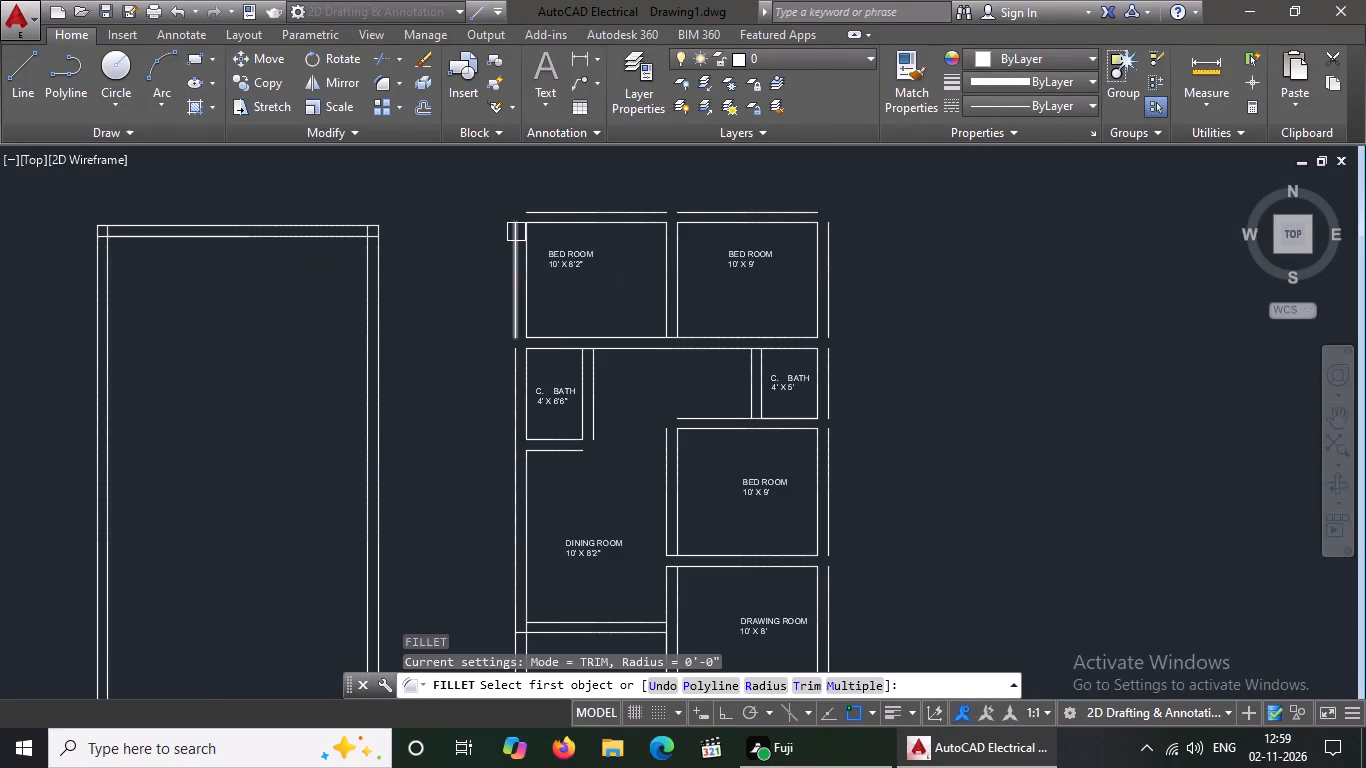
click(510, 232)
click(536, 205)
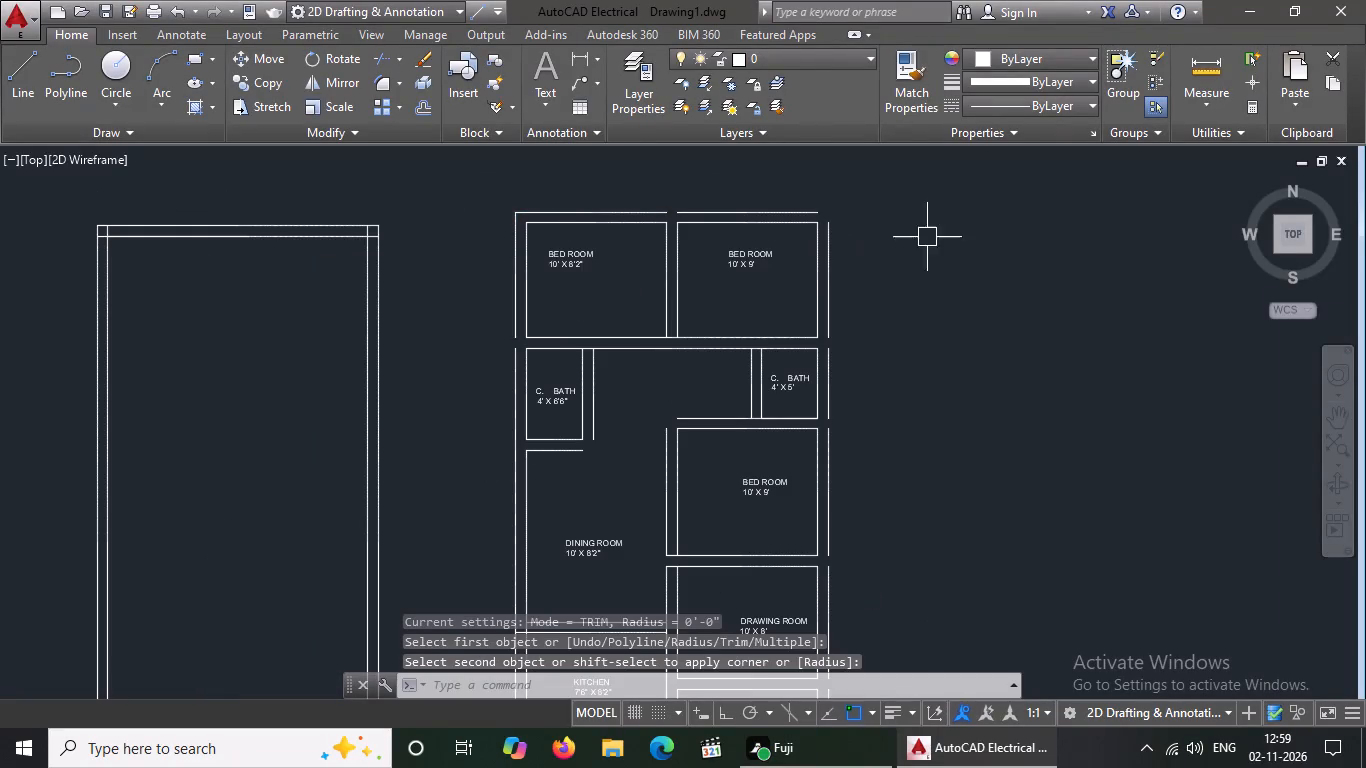
key(f)
key(Return)
scroll(821, 217, up, 1)
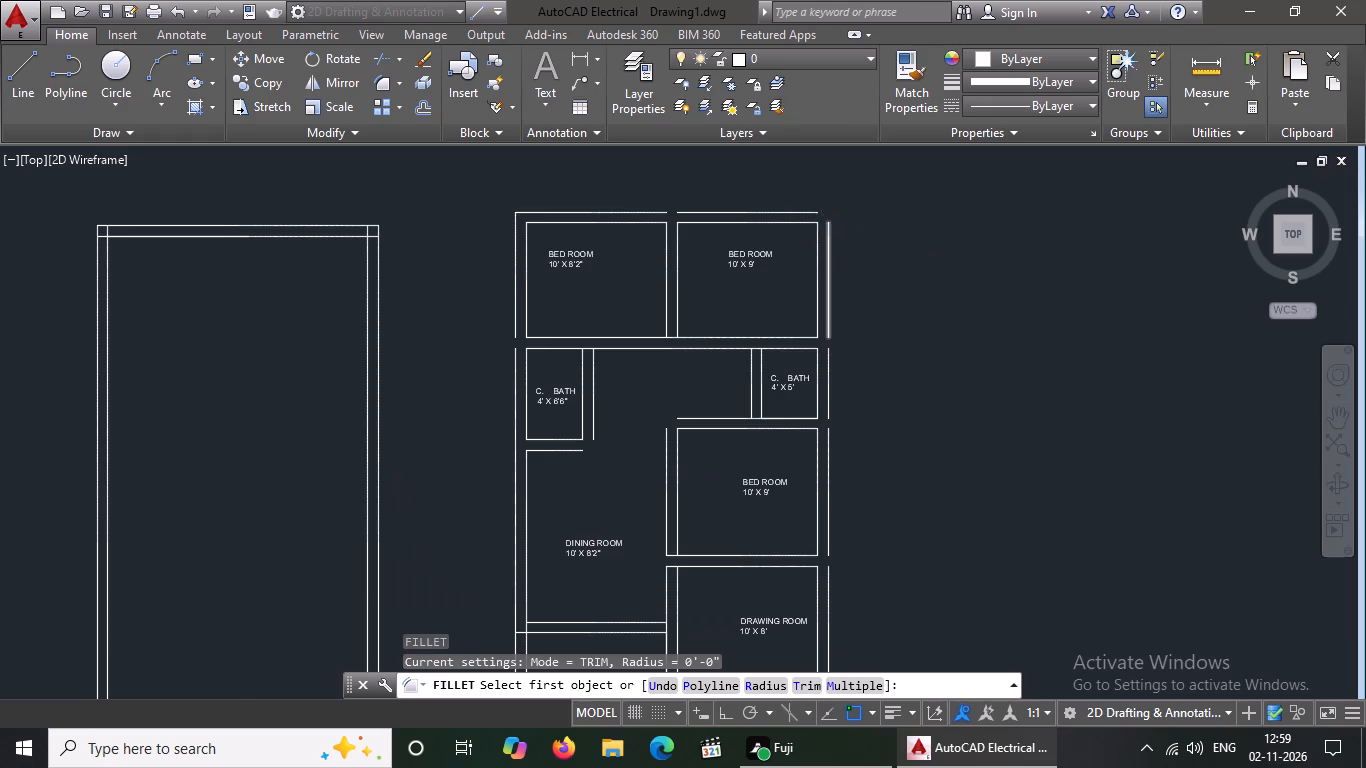
scroll(821, 217, up, 1)
drag(798, 210, 812, 216)
click(839, 258)
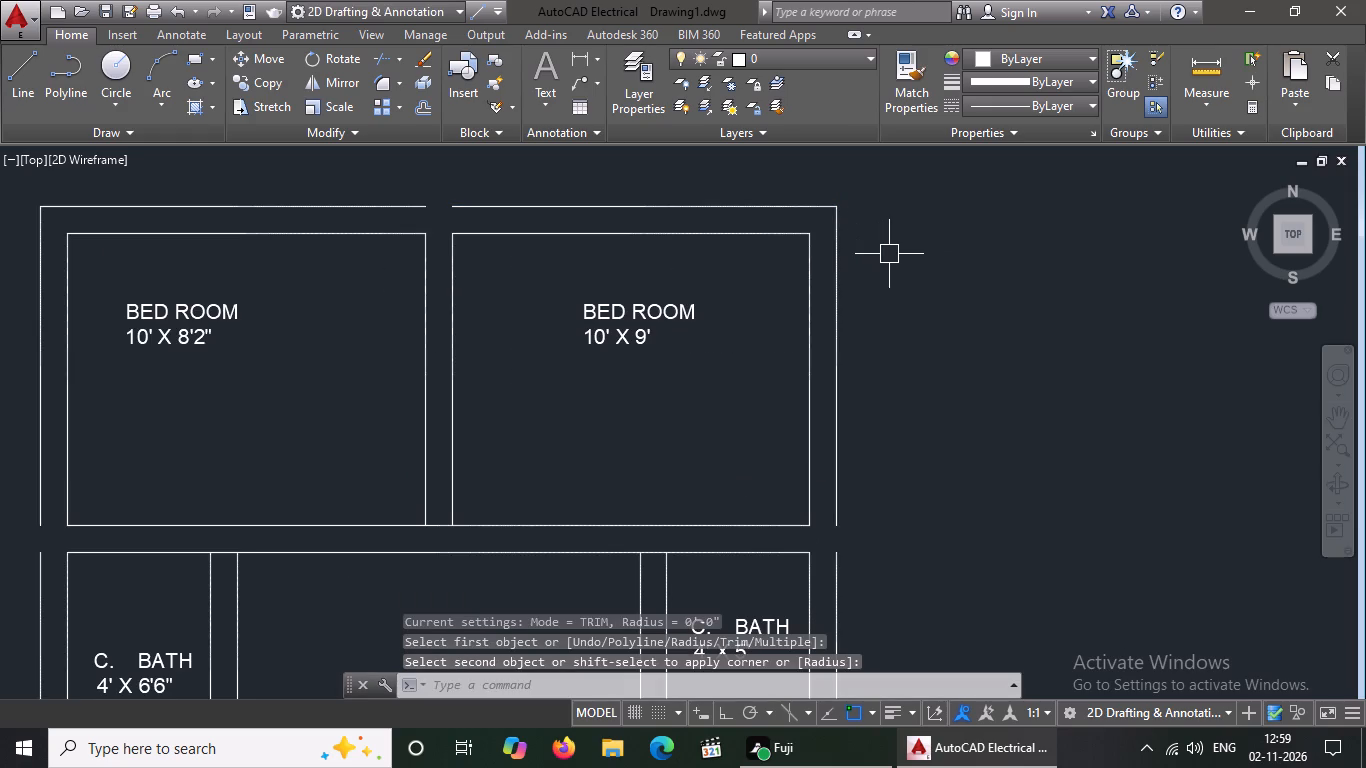
Extend the outer wall lines to close the gaps above the two top bedrooms' partition and on both sides between bedrooms and baths.
key(Escape)
key(e)
key(x)
key(space)
key(space)
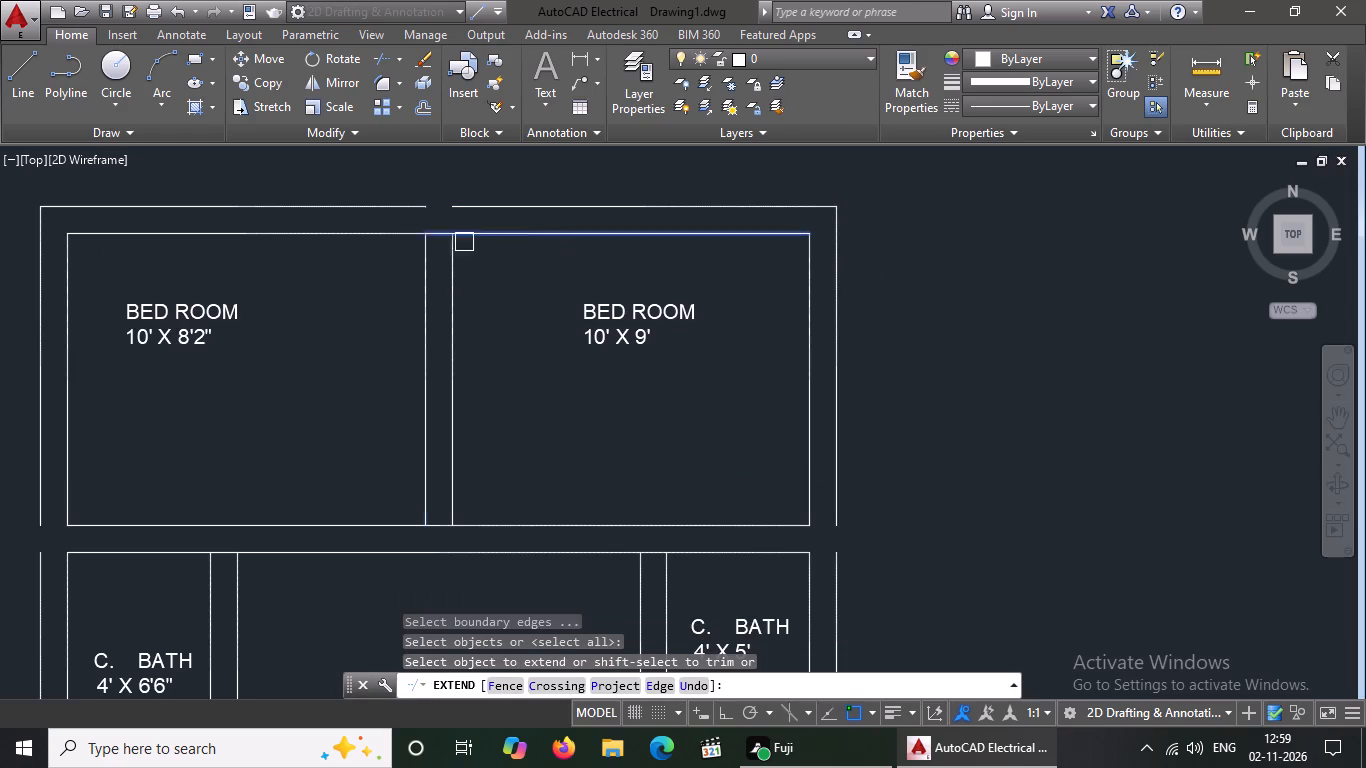
click(404, 210)
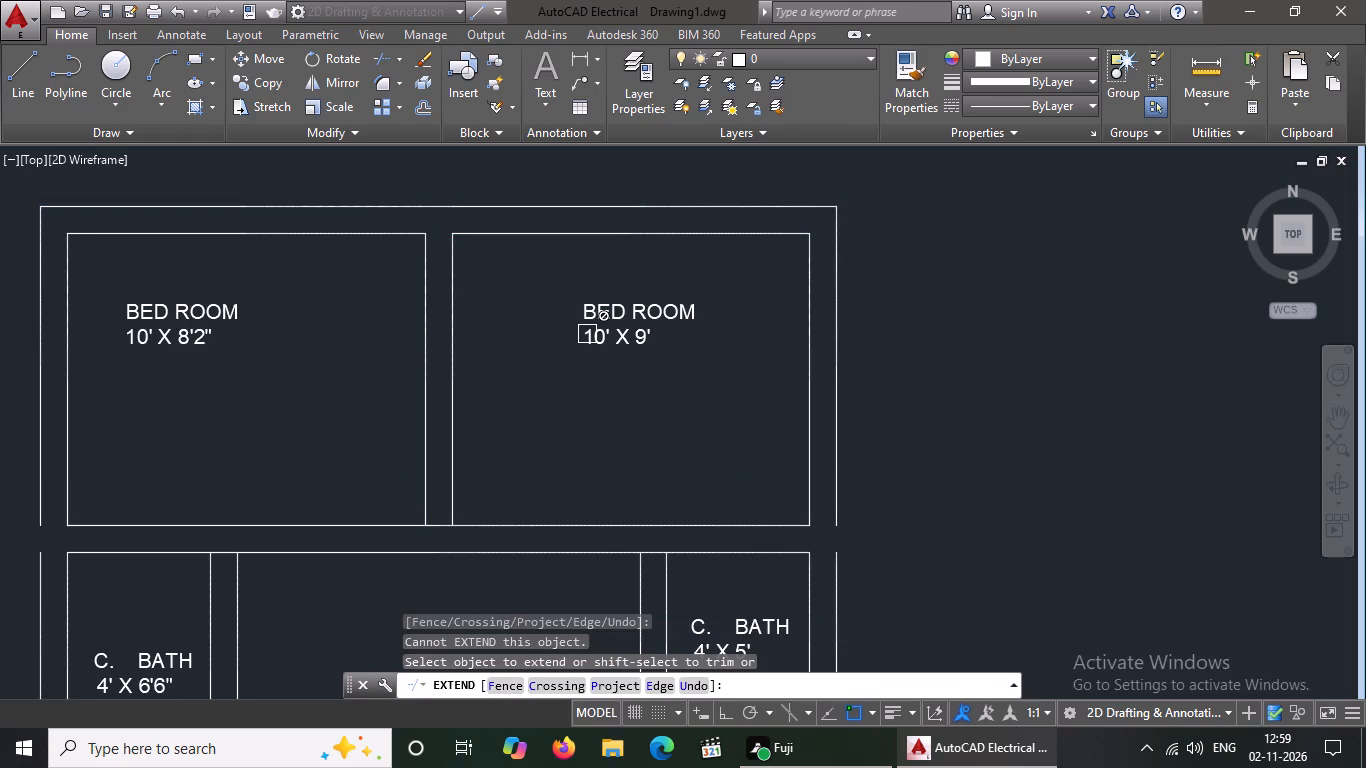
click(833, 504)
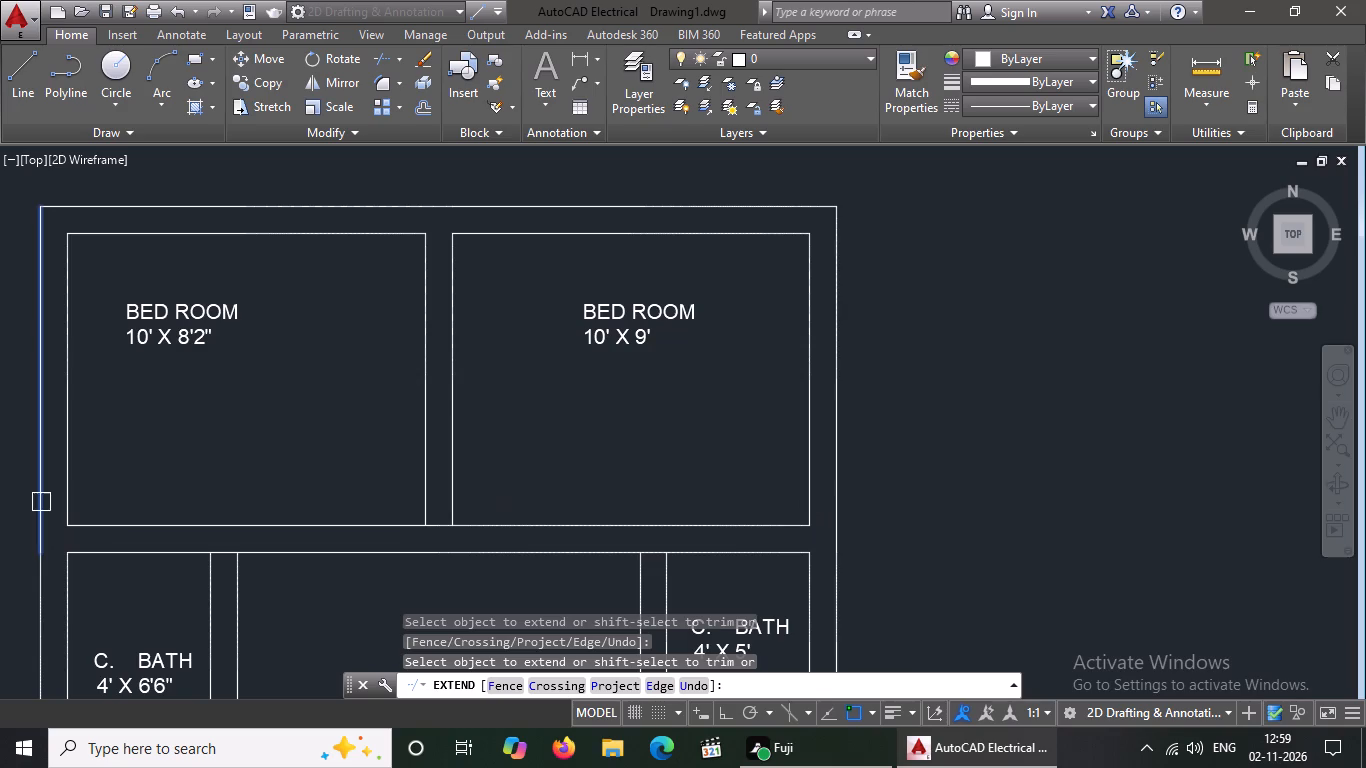
click(41, 502)
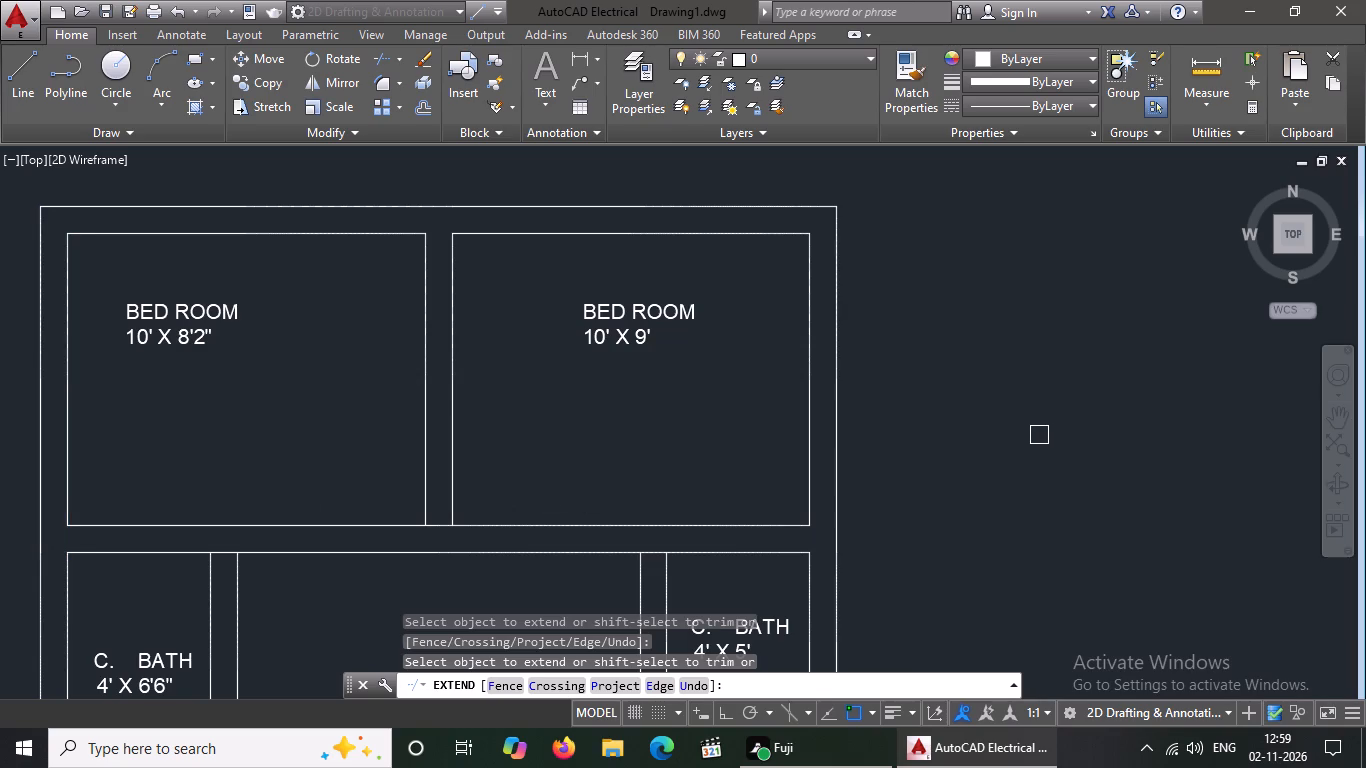
key(Escape)
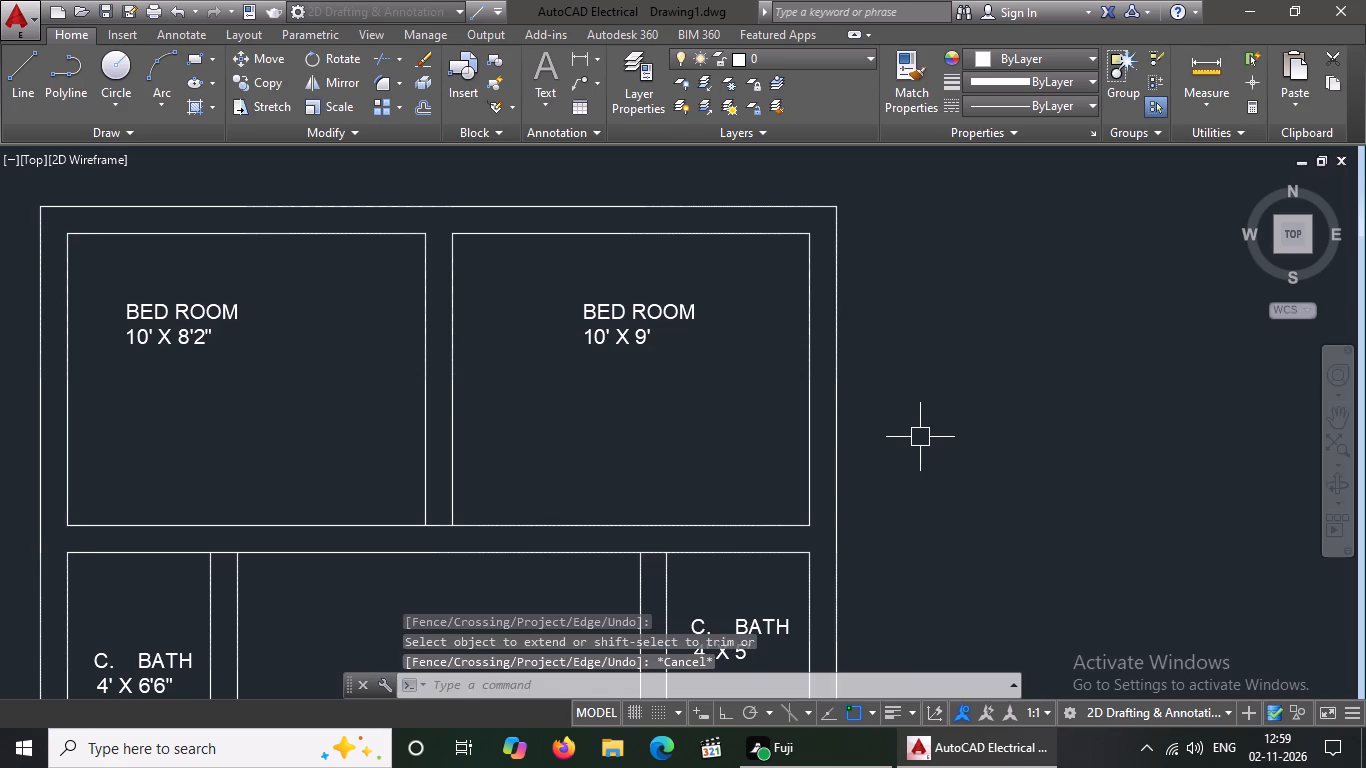
Trim the wall line pieces crossing the partition openings below the top bedrooms, above both bath side walls and below the 4' X 5' bath's.
text(TR)
key(Return)
key(Return)
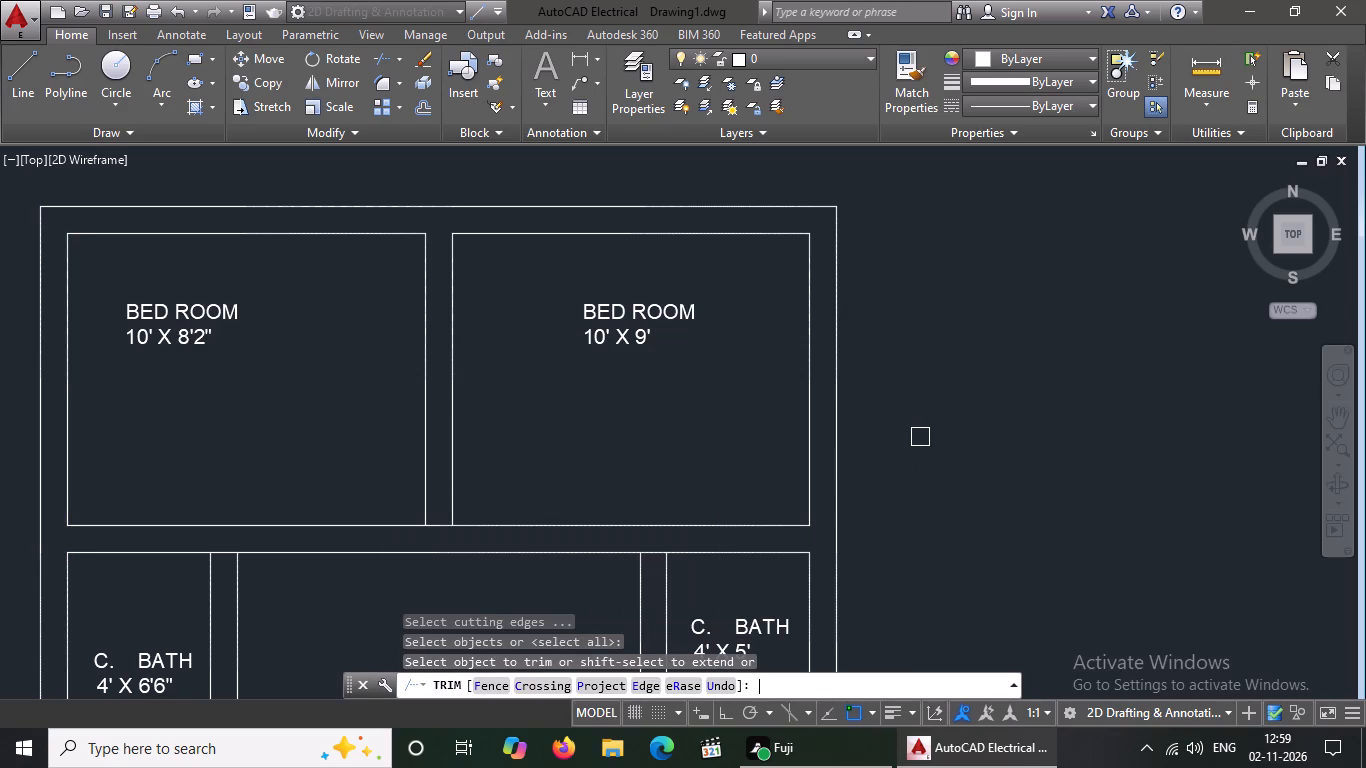
click(433, 528)
click(220, 547)
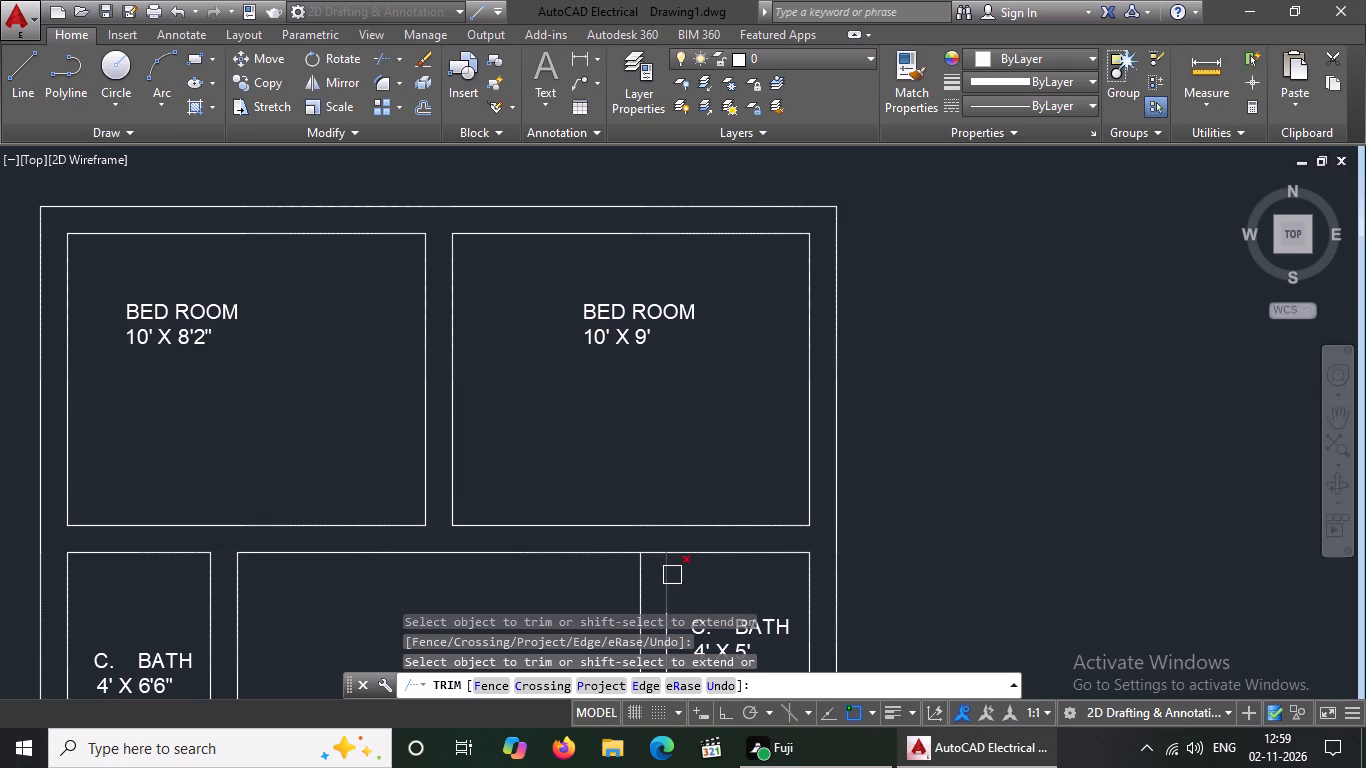
click(656, 551)
scroll(775, 442, down, 2)
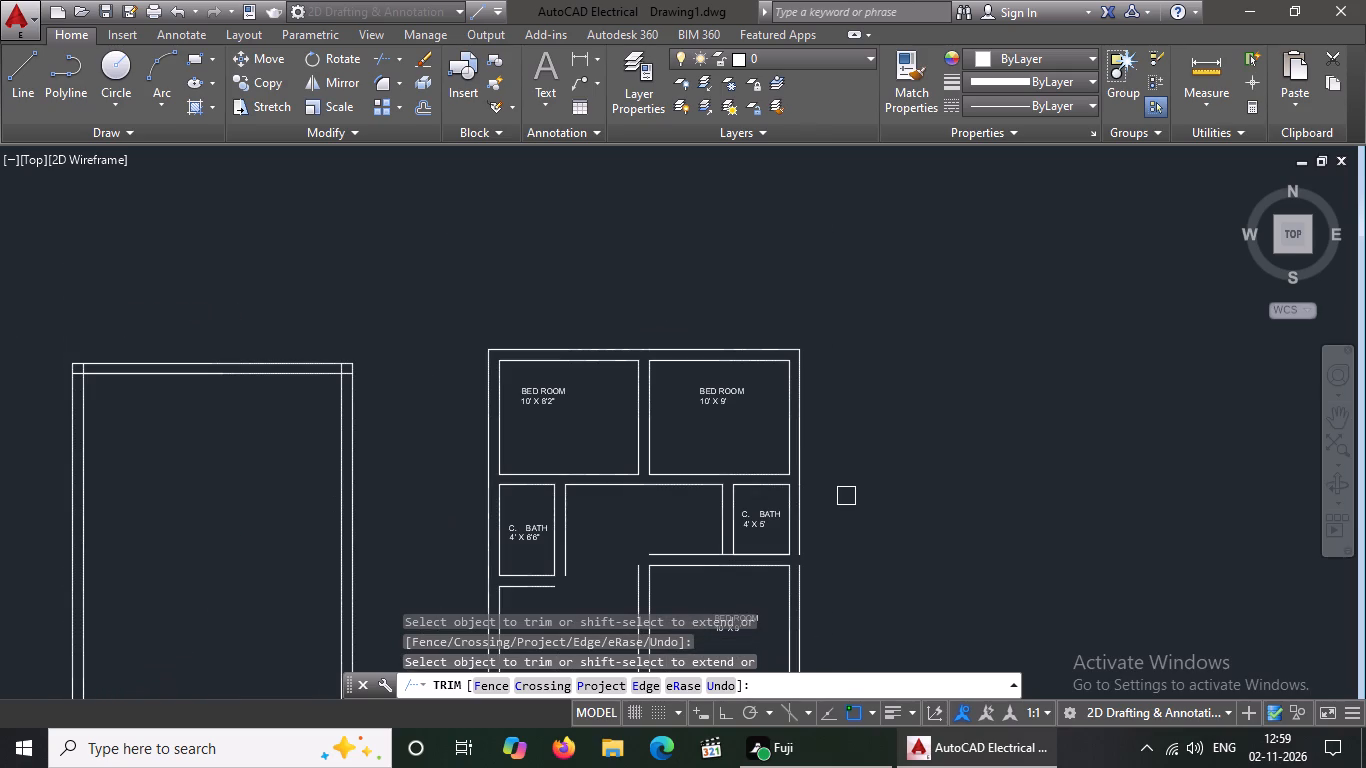
scroll(737, 564, up, 2)
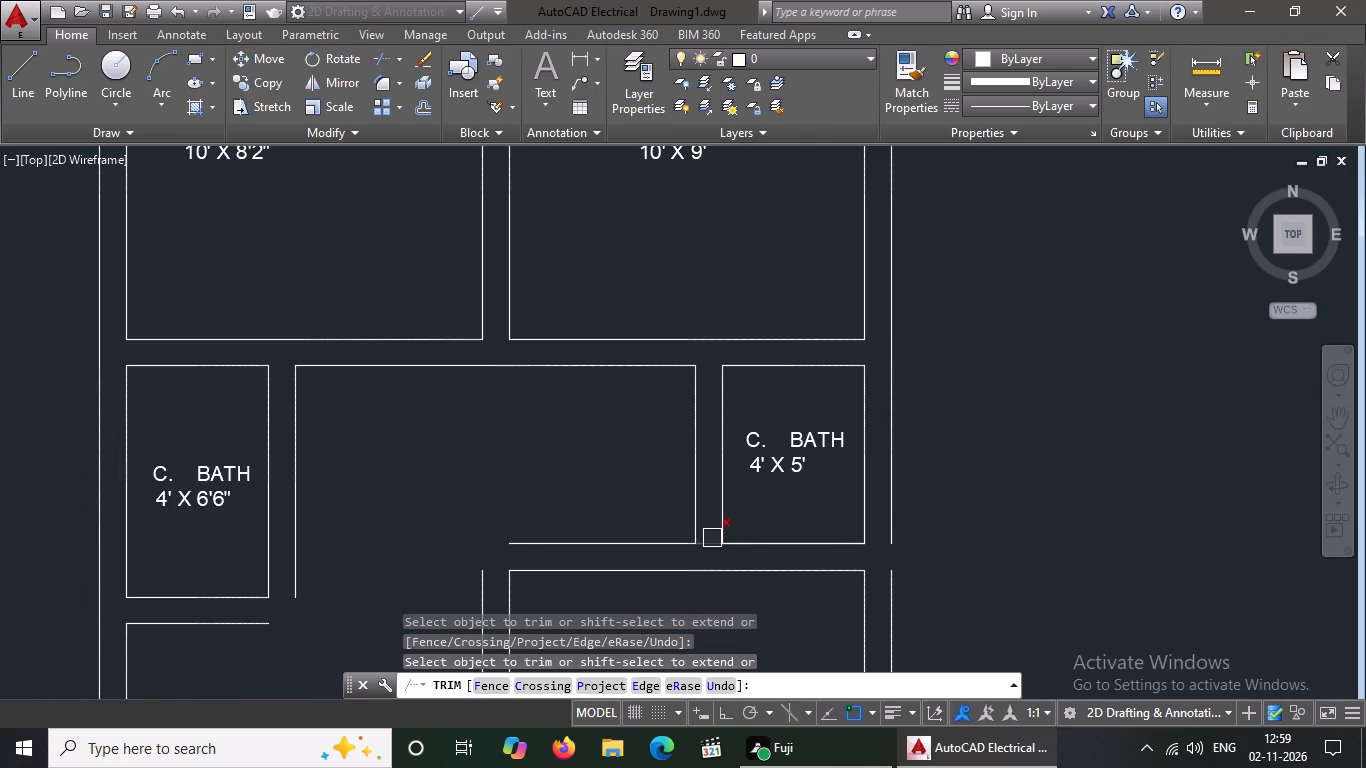
click(709, 544)
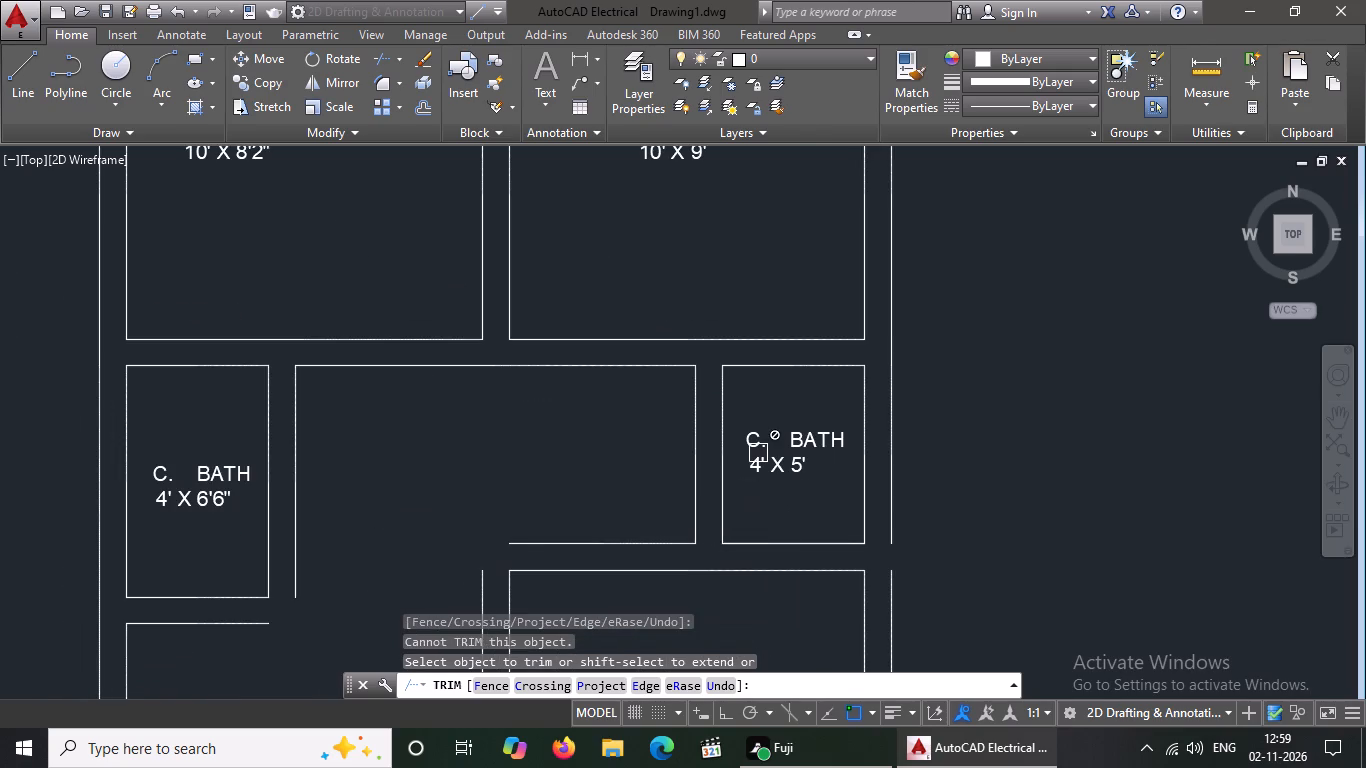
scroll(758, 450, down, 1)
key(Escape)
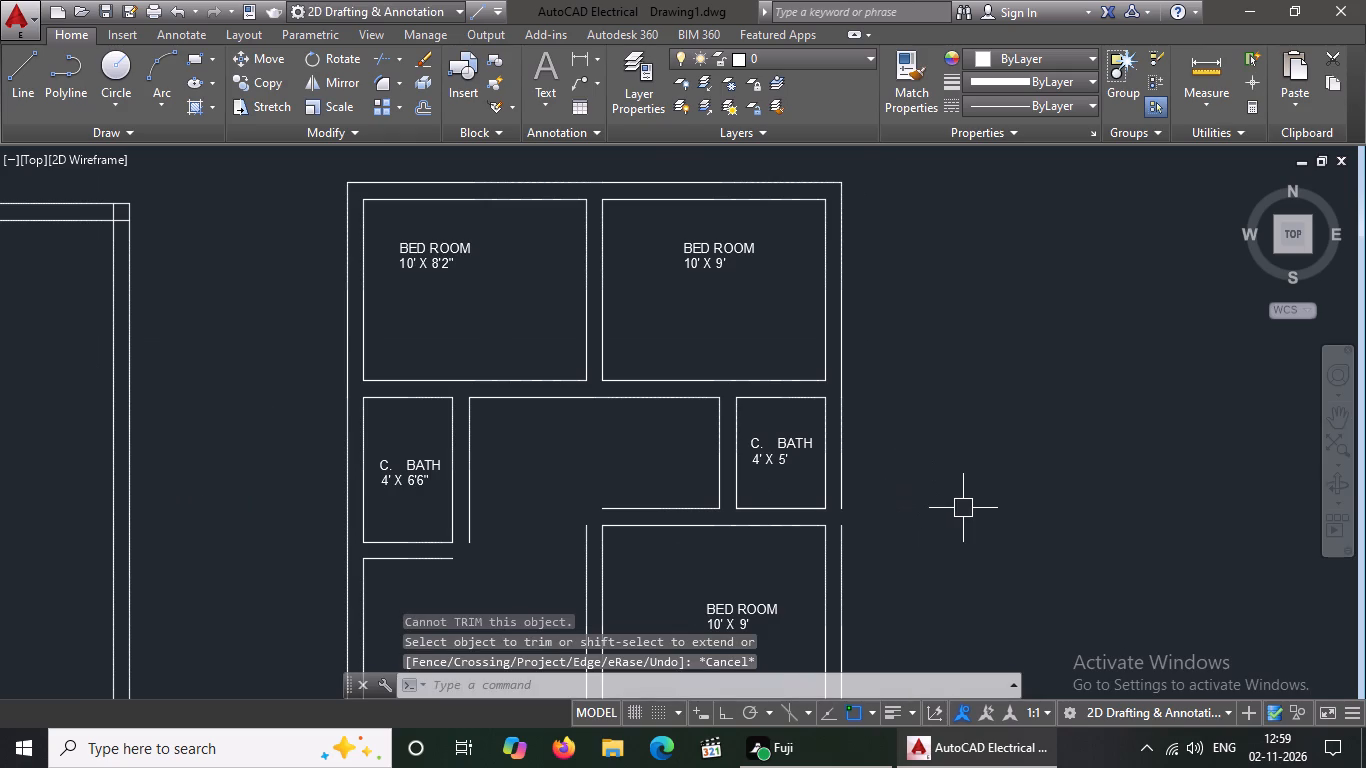
Extend the outer wall line beside the 4' X 5' bath down to meet the lower bedroom's outer wall line.
key(e)
text(X)
key(space)
key(space)
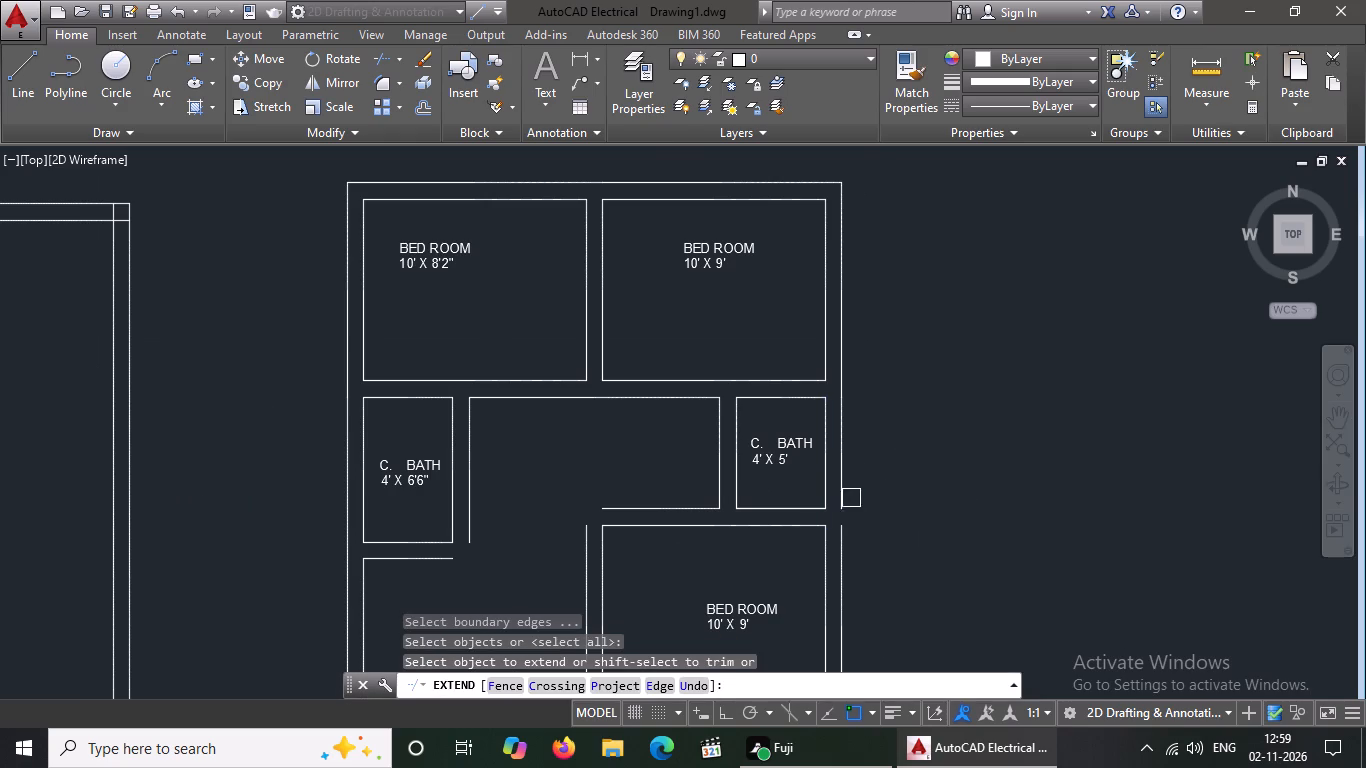
click(844, 495)
scroll(901, 462, down, 1)
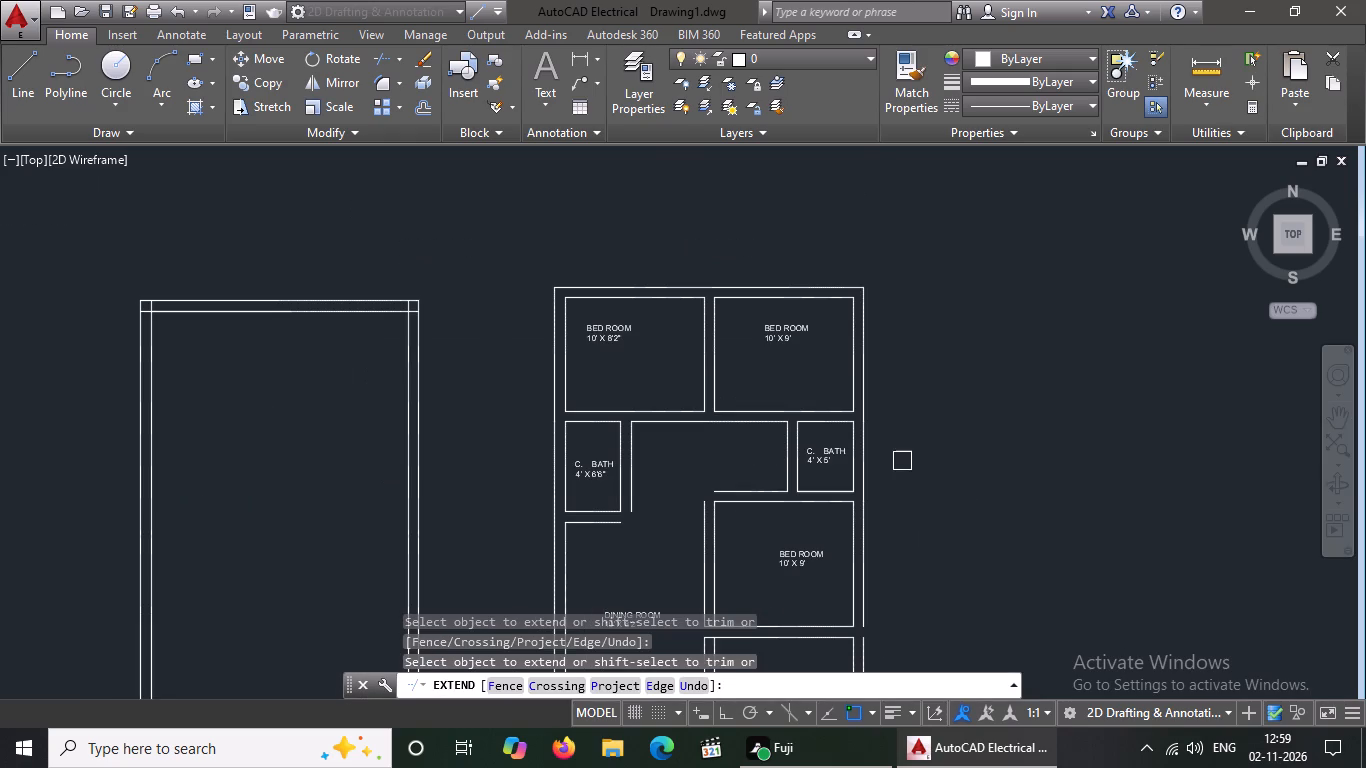
text(F)
key(space)
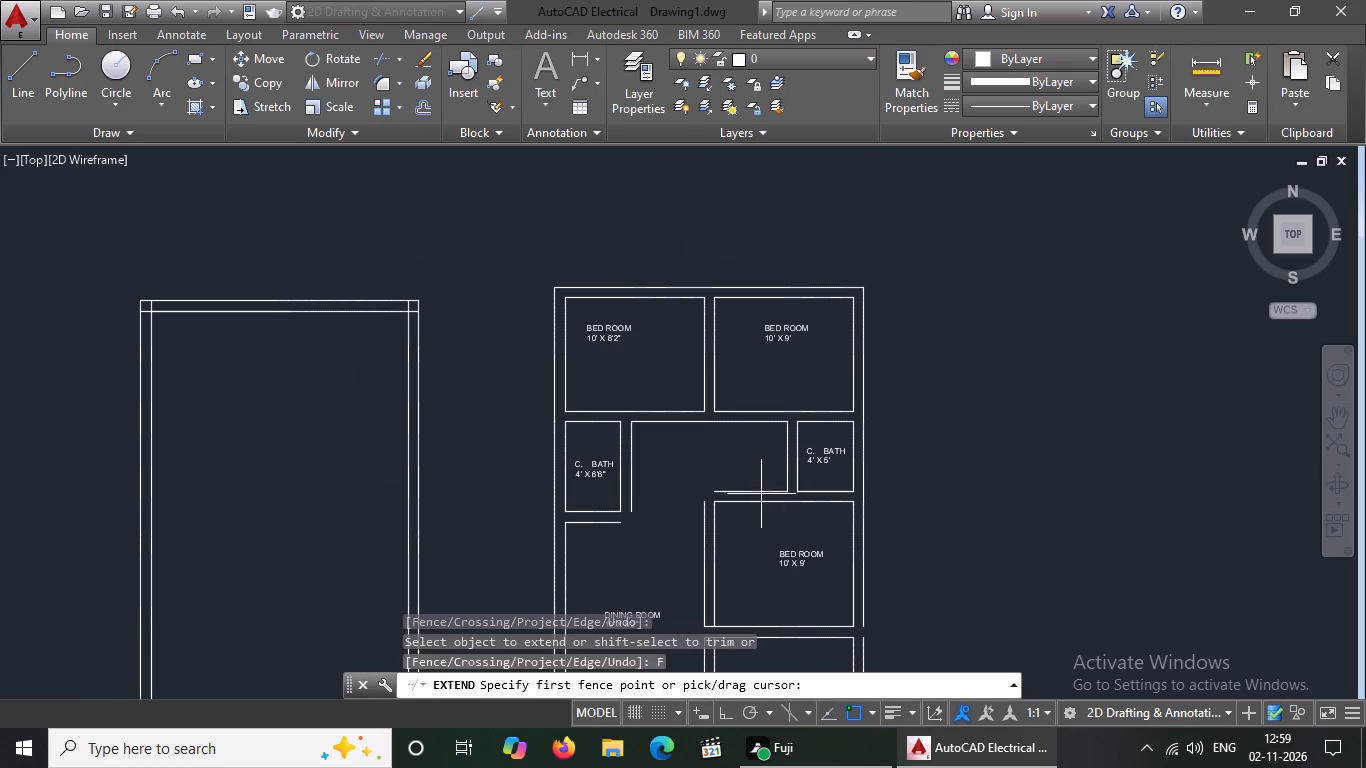
key(Escape)
Fillet the open passage wall corners at the lower bedroom's upper-left and the 4' X 6'6" bath's lower-right at radius 0.
text(F)
key(space)
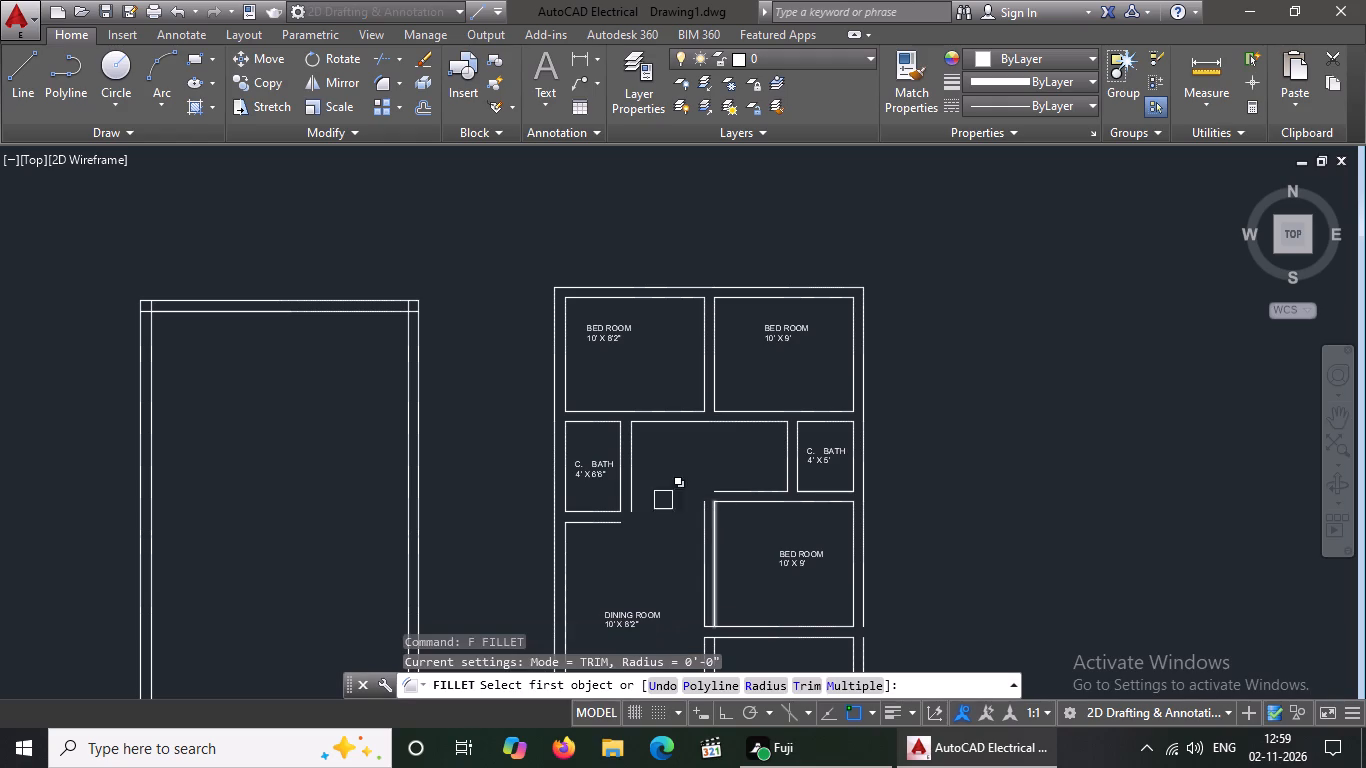
scroll(733, 491, up, 1)
click(732, 490)
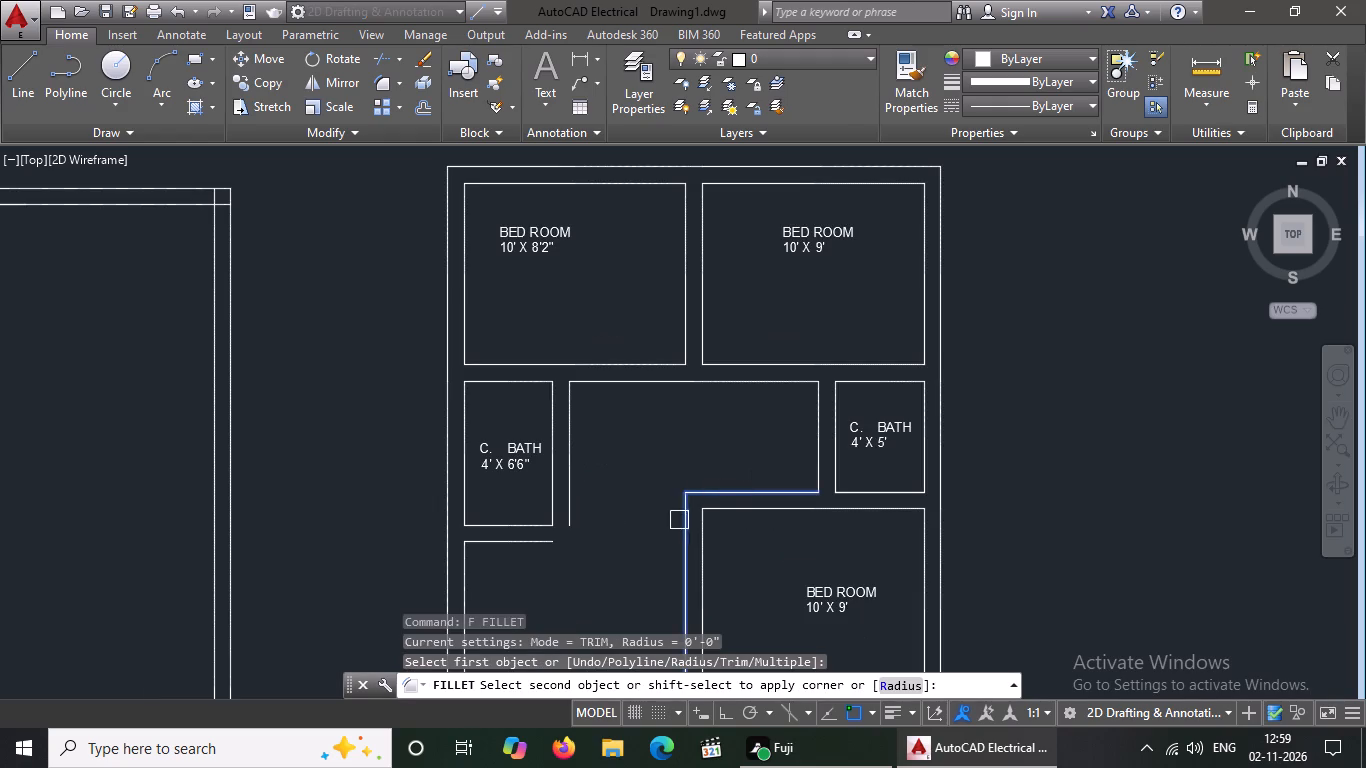
click(693, 524)
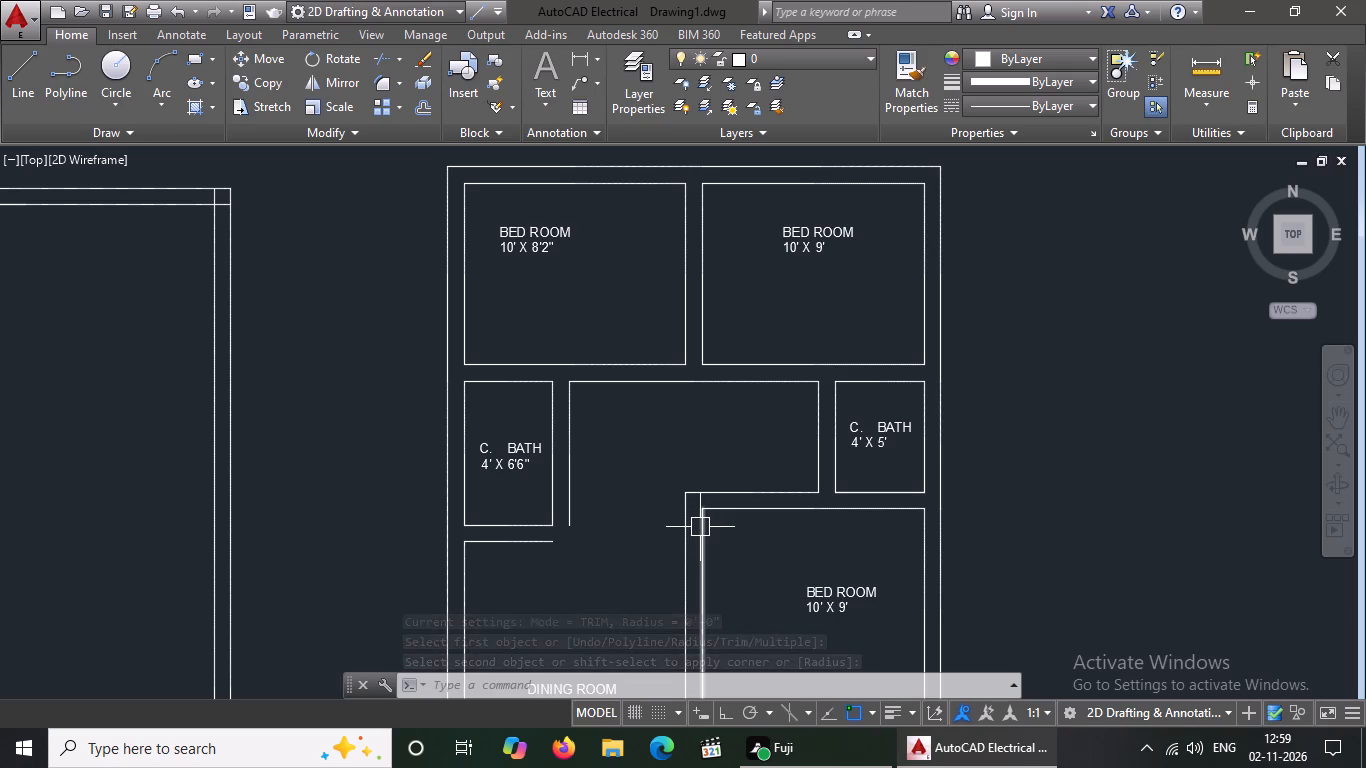
key(Escape)
key(f)
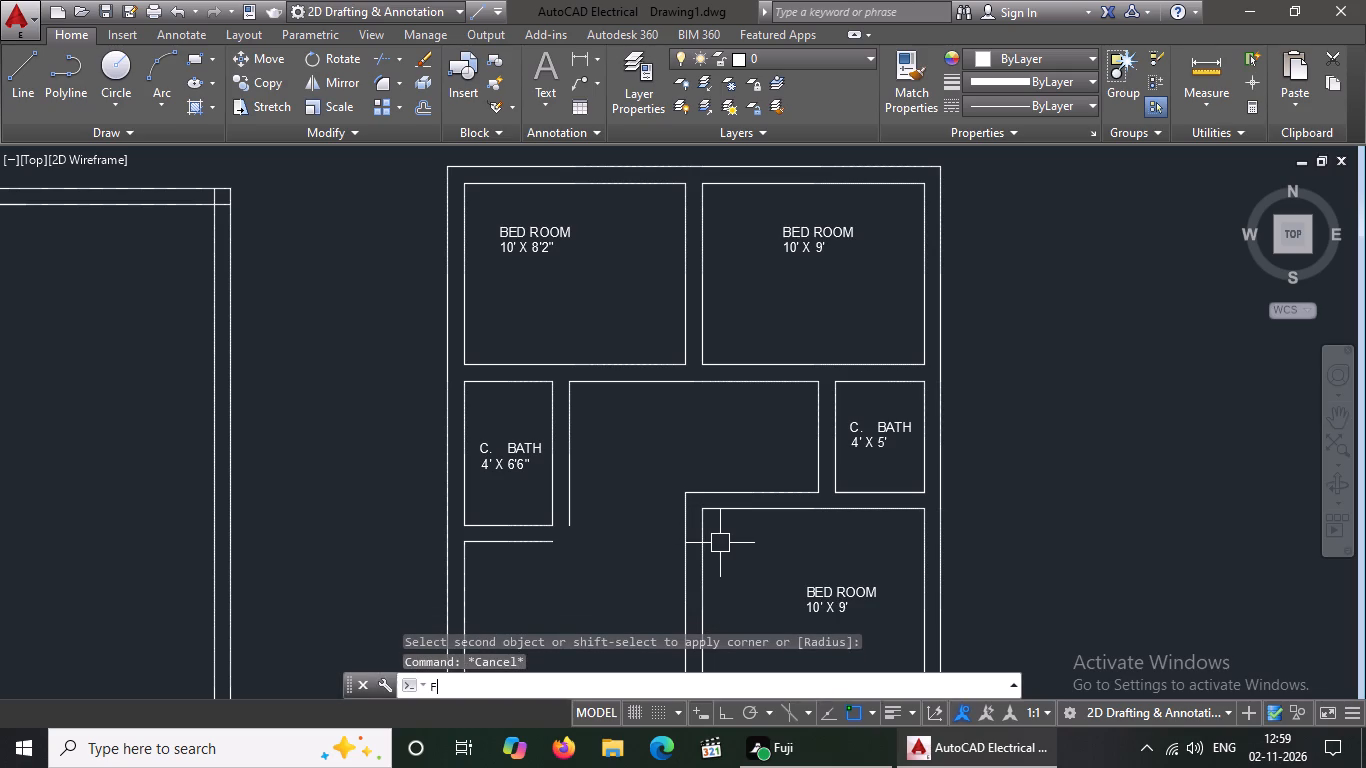
key(Return)
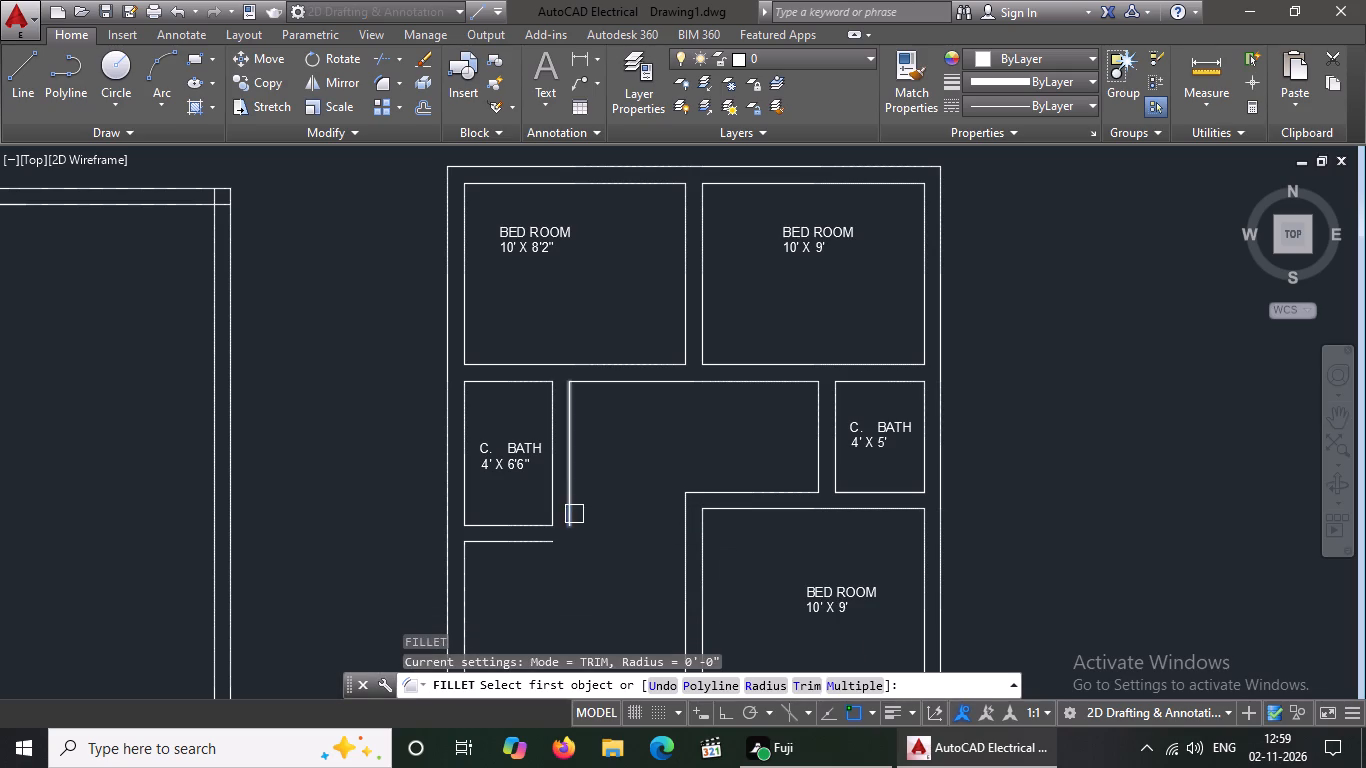
click(574, 514)
click(545, 536)
scroll(1001, 497, down, 2)
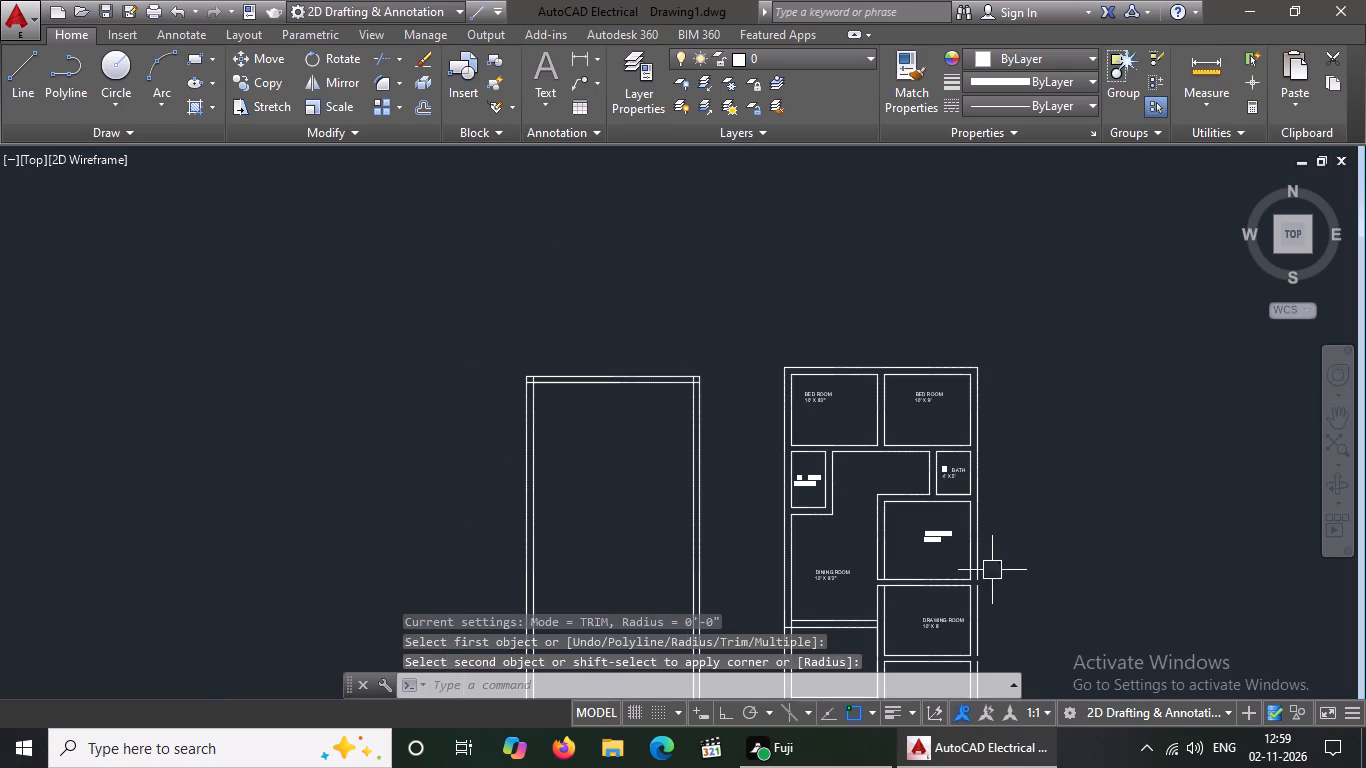
scroll(982, 604, up, 2)
key(Escape)
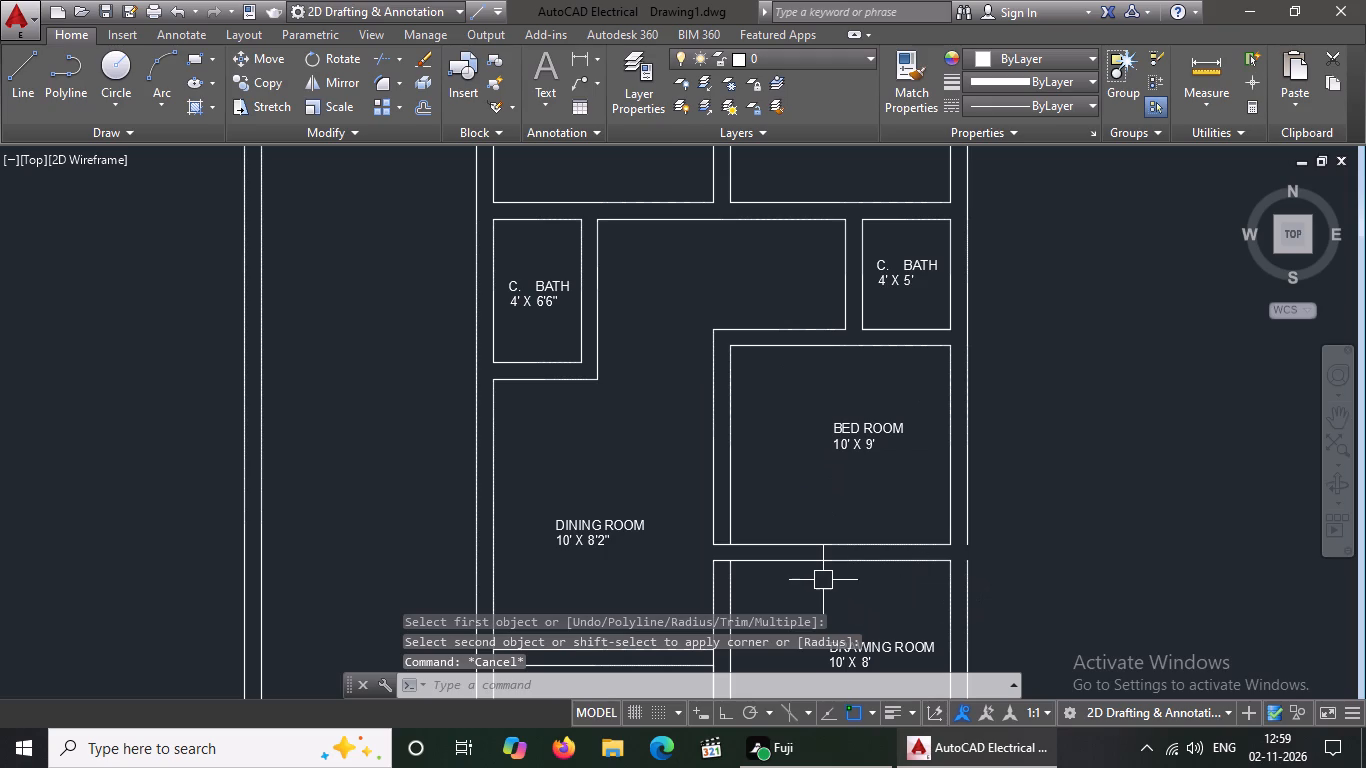
Trim the two line pieces crossing the dining room's right-hand wall between the lower bedroom and the drawing room.
text(TR)
key(space)
key(space)
scroll(776, 566, up, 2)
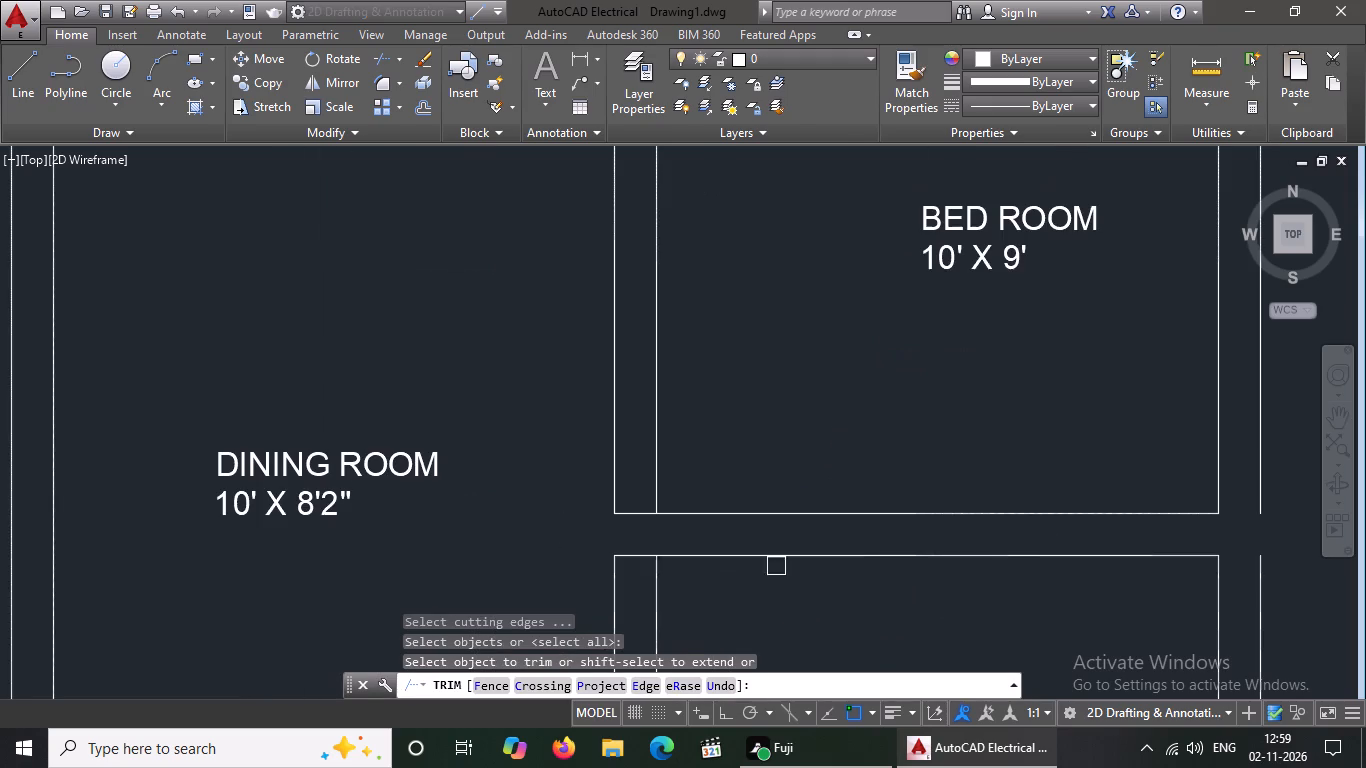
click(626, 555)
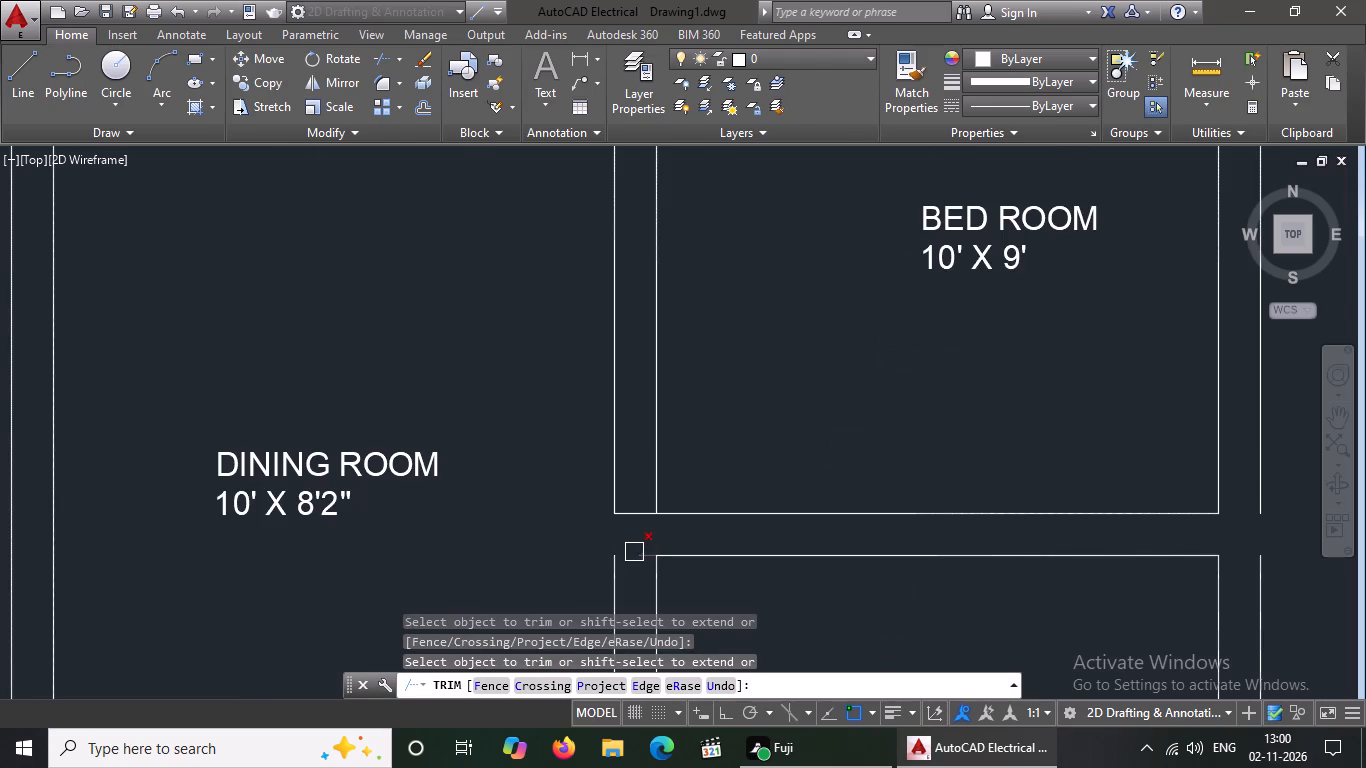
click(635, 552)
click(629, 517)
click(638, 512)
key(Escape)
Extend the dining room's right wall line and the outer right wall line across the gaps between the lower bedroom and drawing room.
key(e)
text(X)
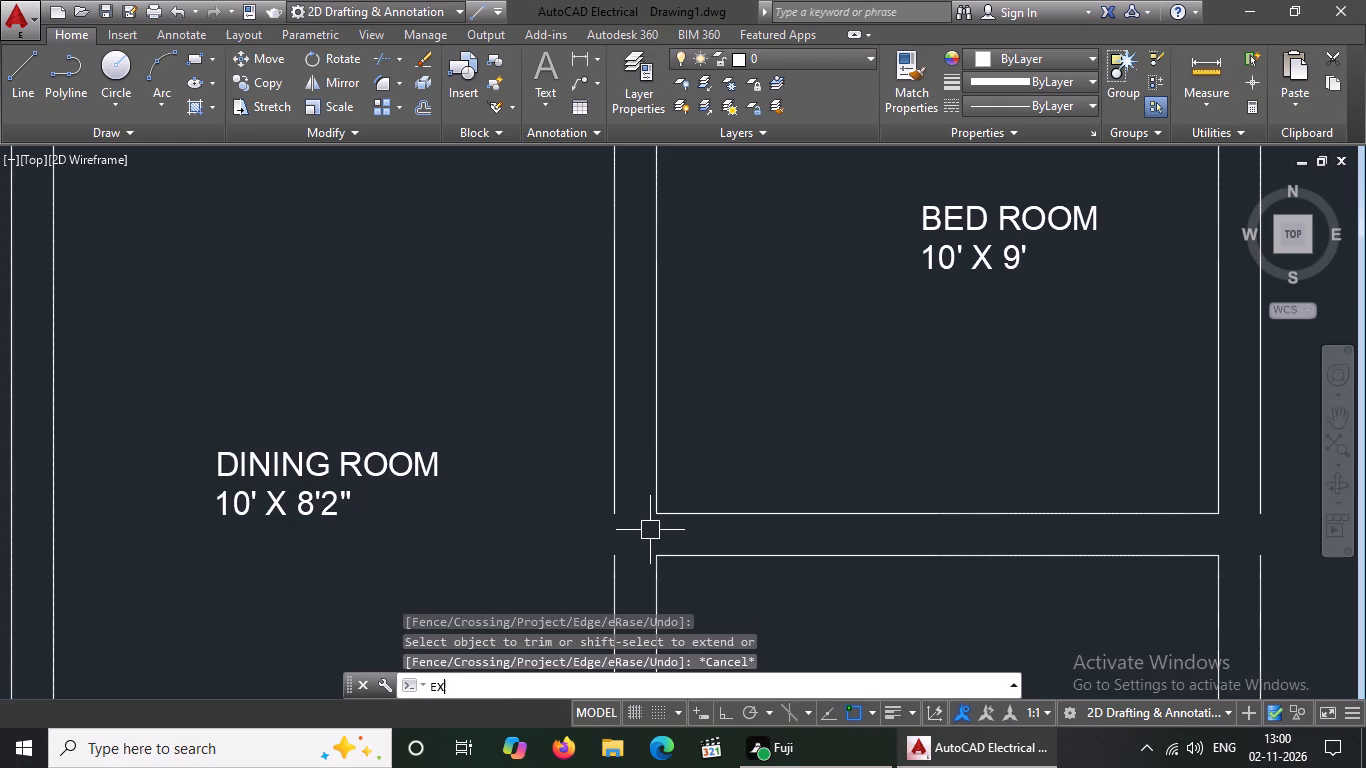
key(space)
key(space)
click(617, 501)
click(613, 510)
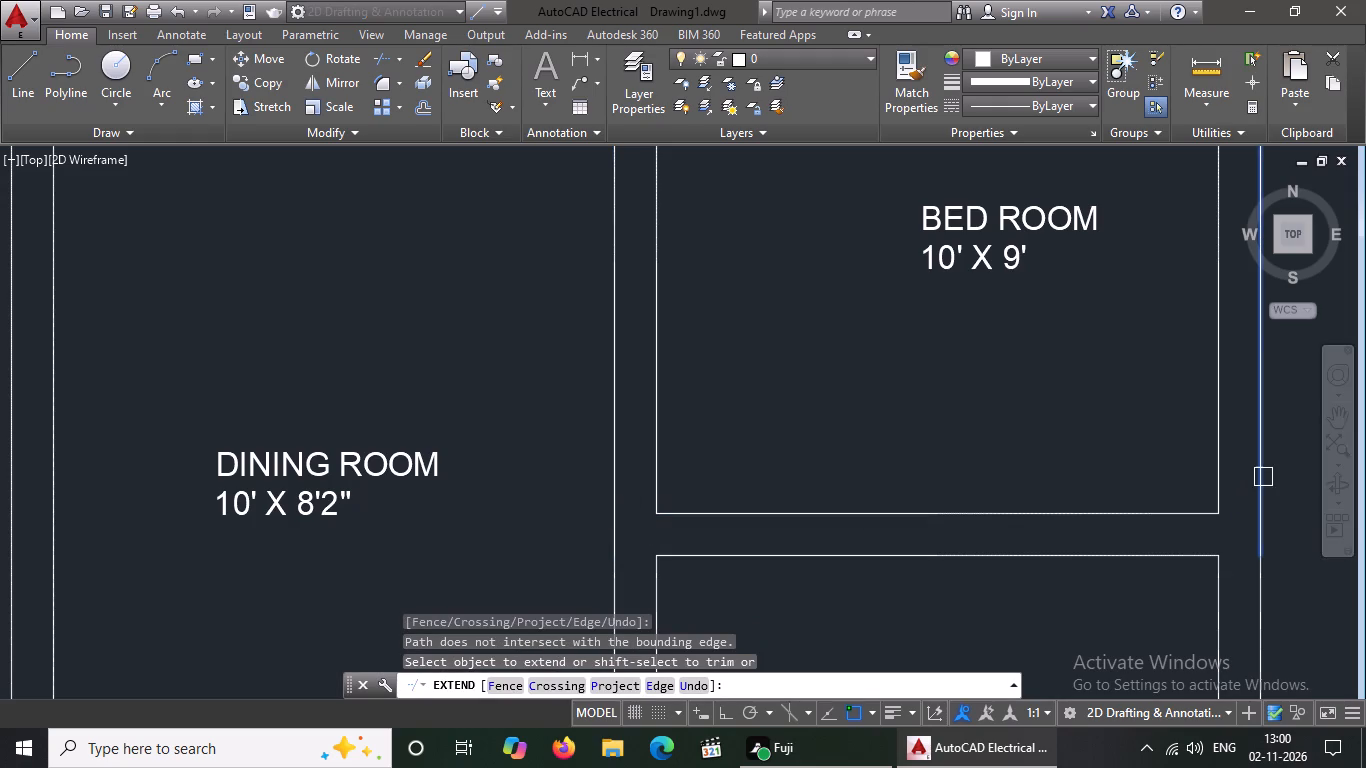
drag(1265, 477, 1242, 518)
scroll(852, 511, down, 3)
key(Escape)
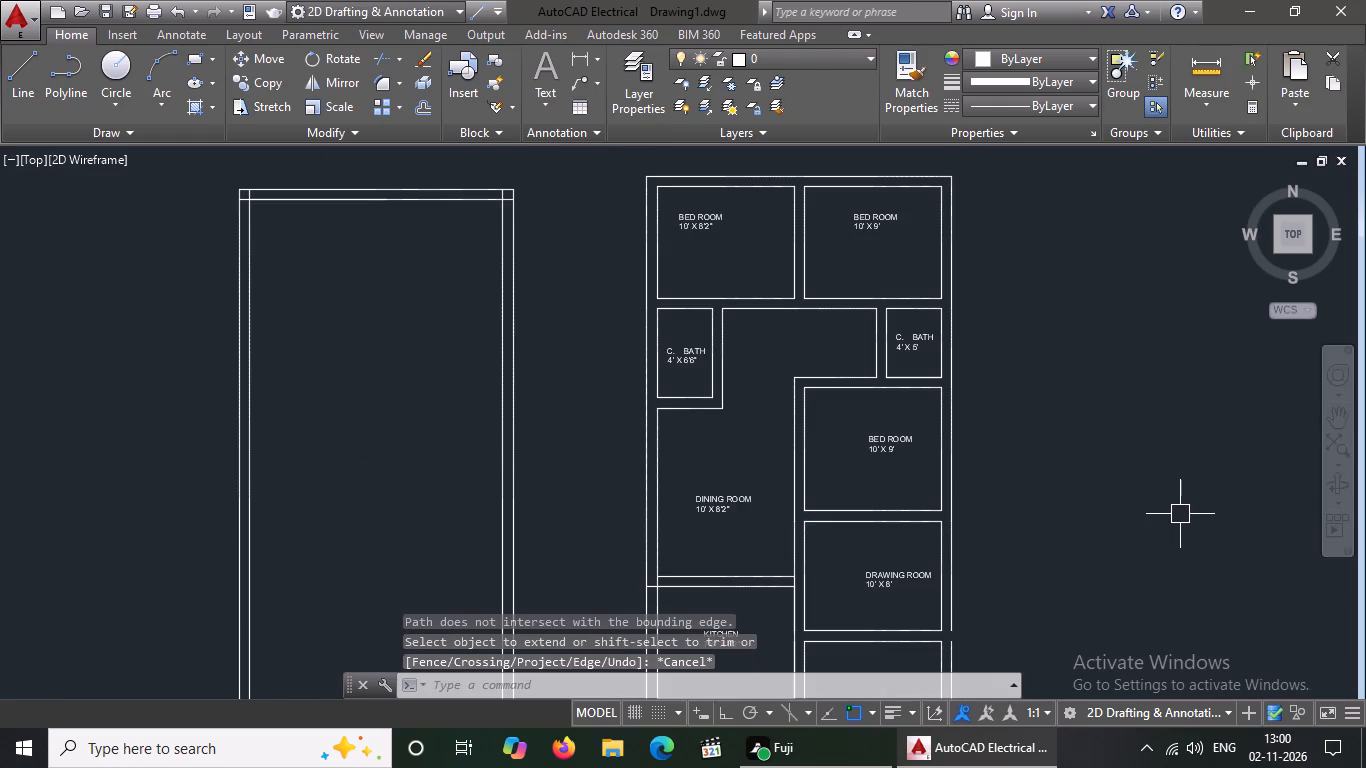
Trim the line pieces crossing both ends of the wall between the dining room and the kitchen.
scroll(939, 439, down, 1)
scroll(839, 569, up, 3)
key(Escape)
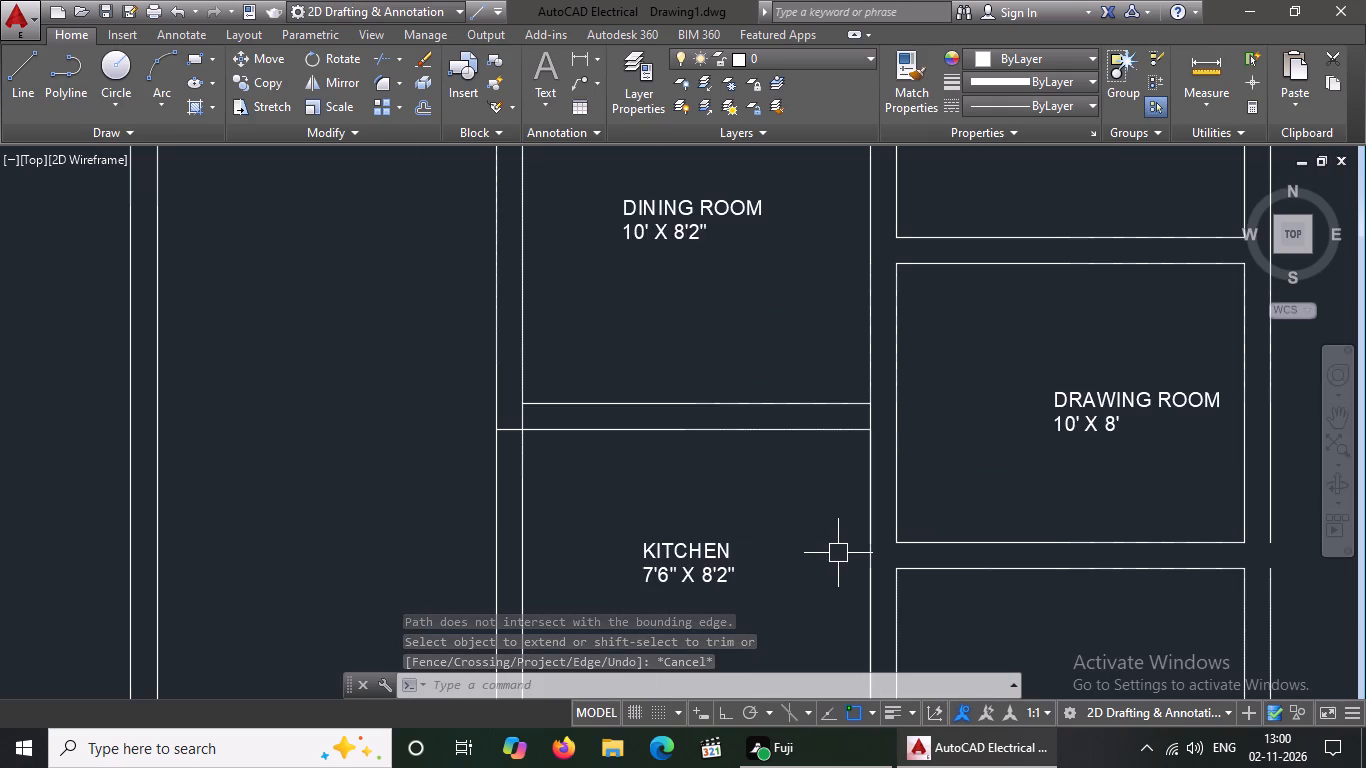
text(TR)
key(space)
key(space)
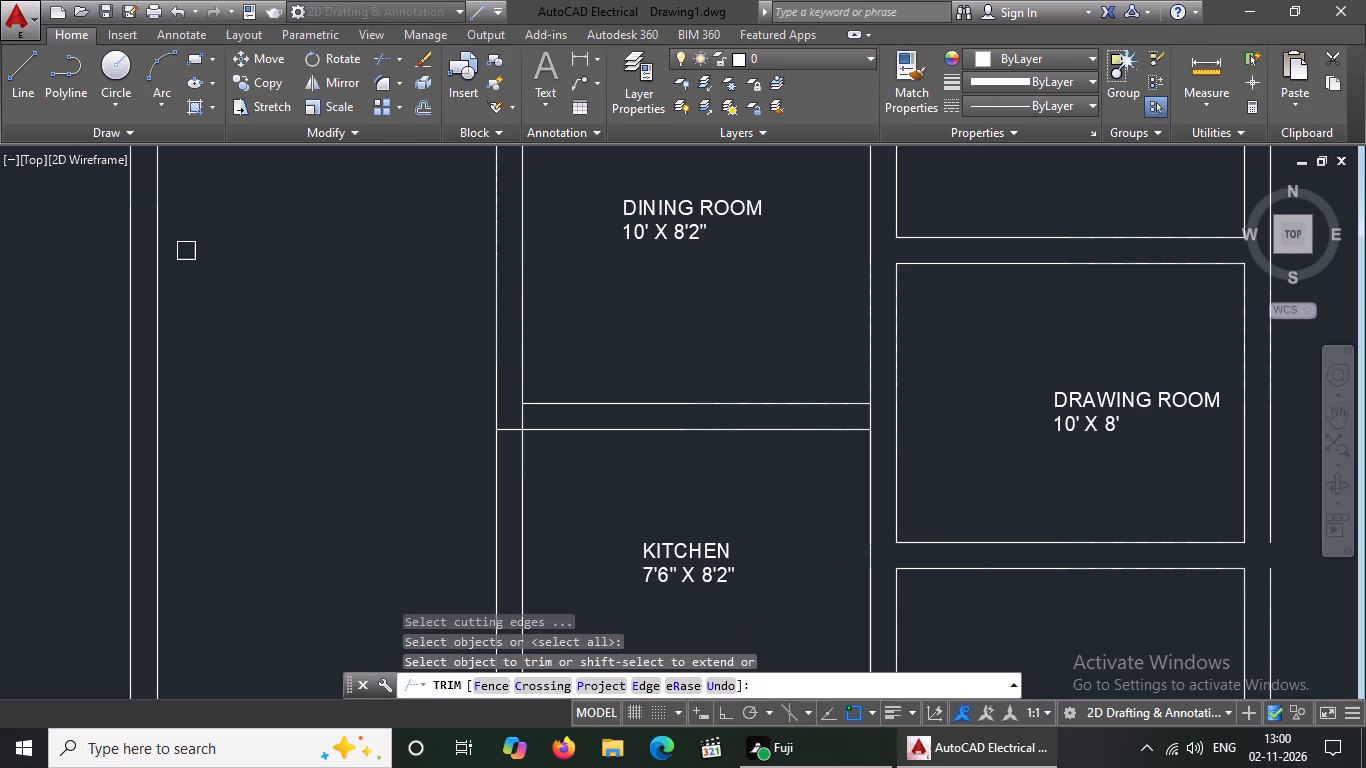
click(504, 421)
click(520, 415)
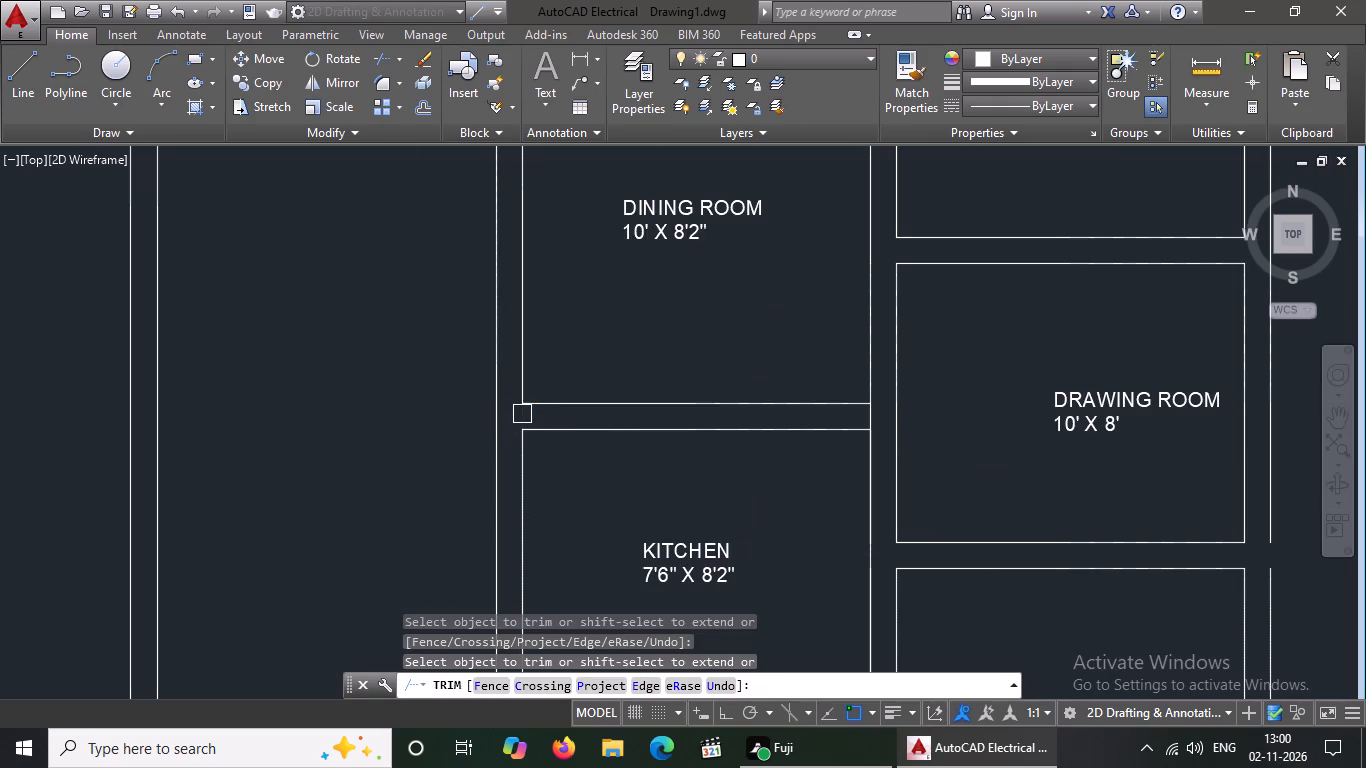
click(870, 416)
scroll(969, 441, down, 2)
key(Escape)
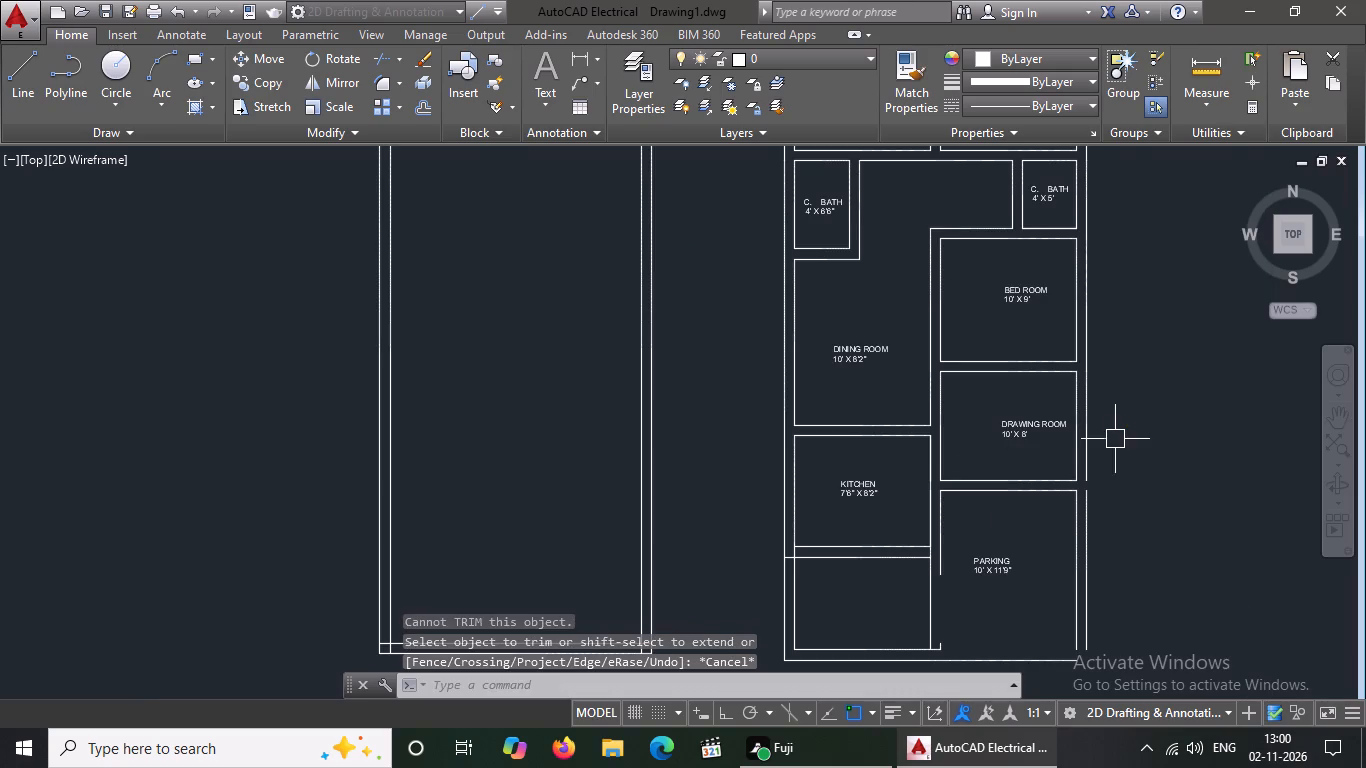
Trim the line pieces crossing both ends of the wall between the kitchen and the unlabelled room below it.
scroll(824, 598, up, 3)
key(Escape)
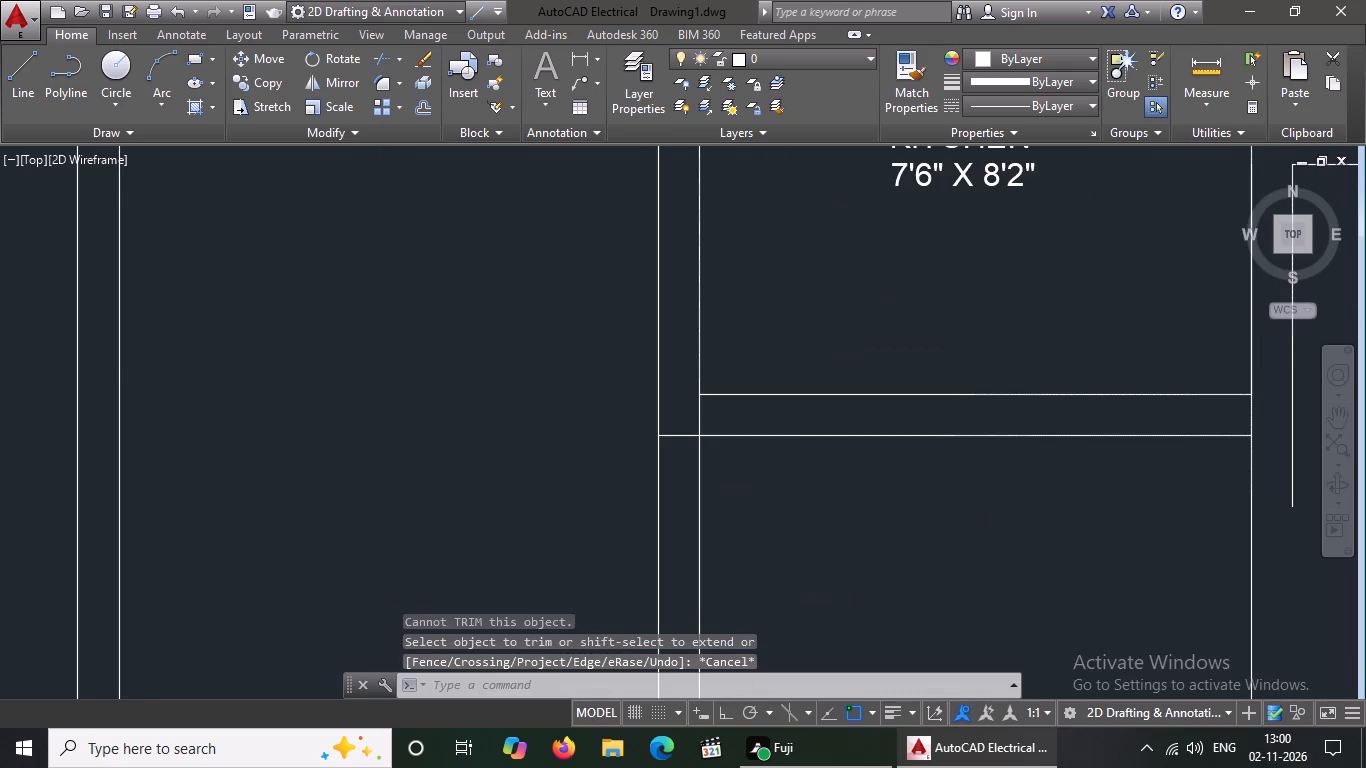
text(TR)
key(space)
key(space)
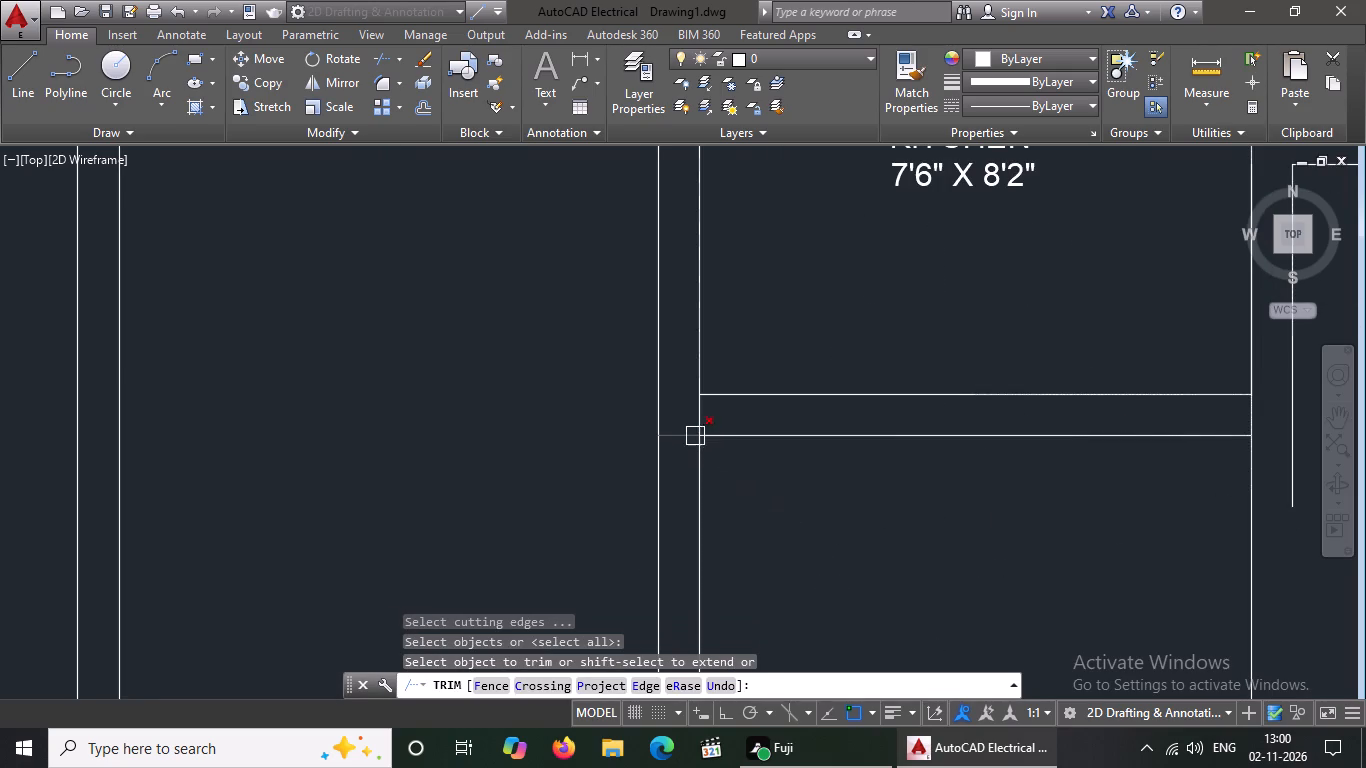
click(686, 431)
click(698, 413)
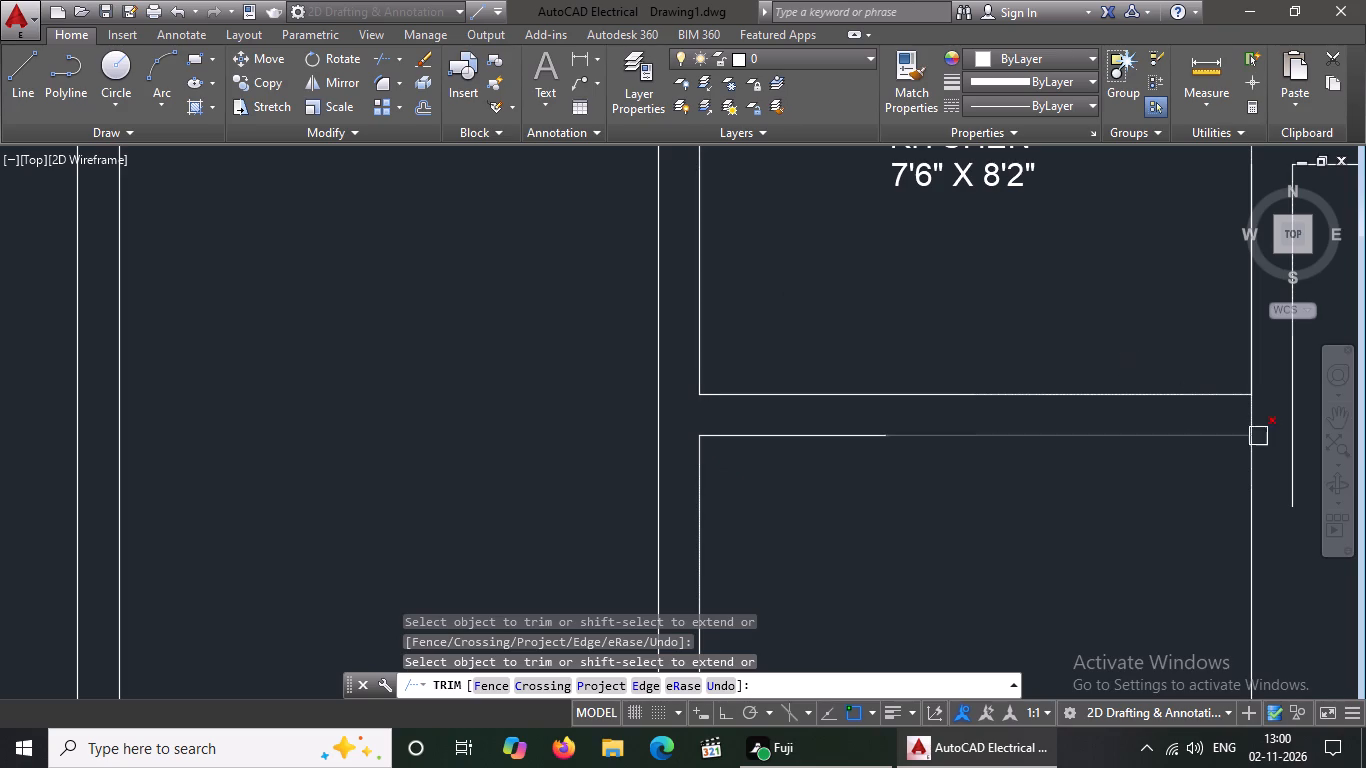
click(1248, 417)
scroll(926, 340, down, 4)
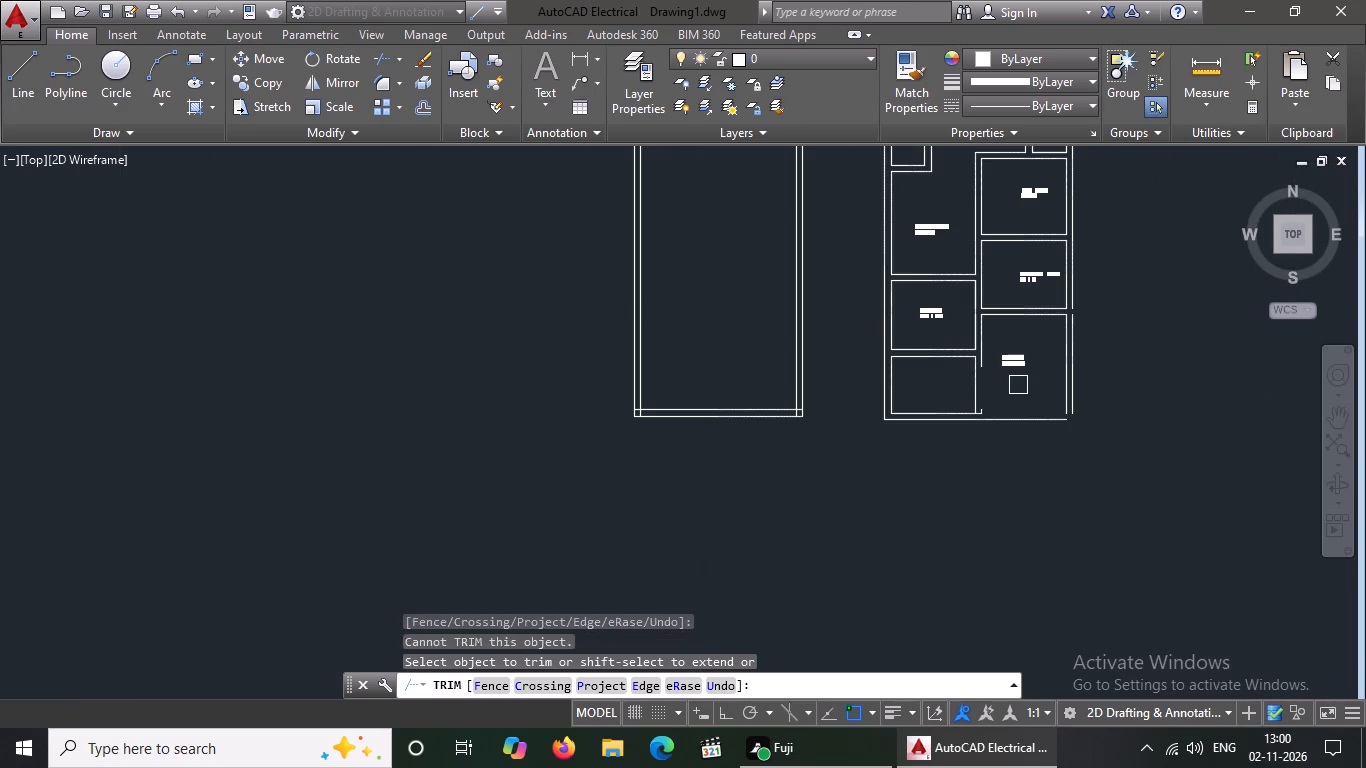
key(Escape)
Extend the parking's left and right wall lines downward and the bottom outer line to the right to close the parking's gaps.
scroll(1018, 394, up, 2)
key(Escape)
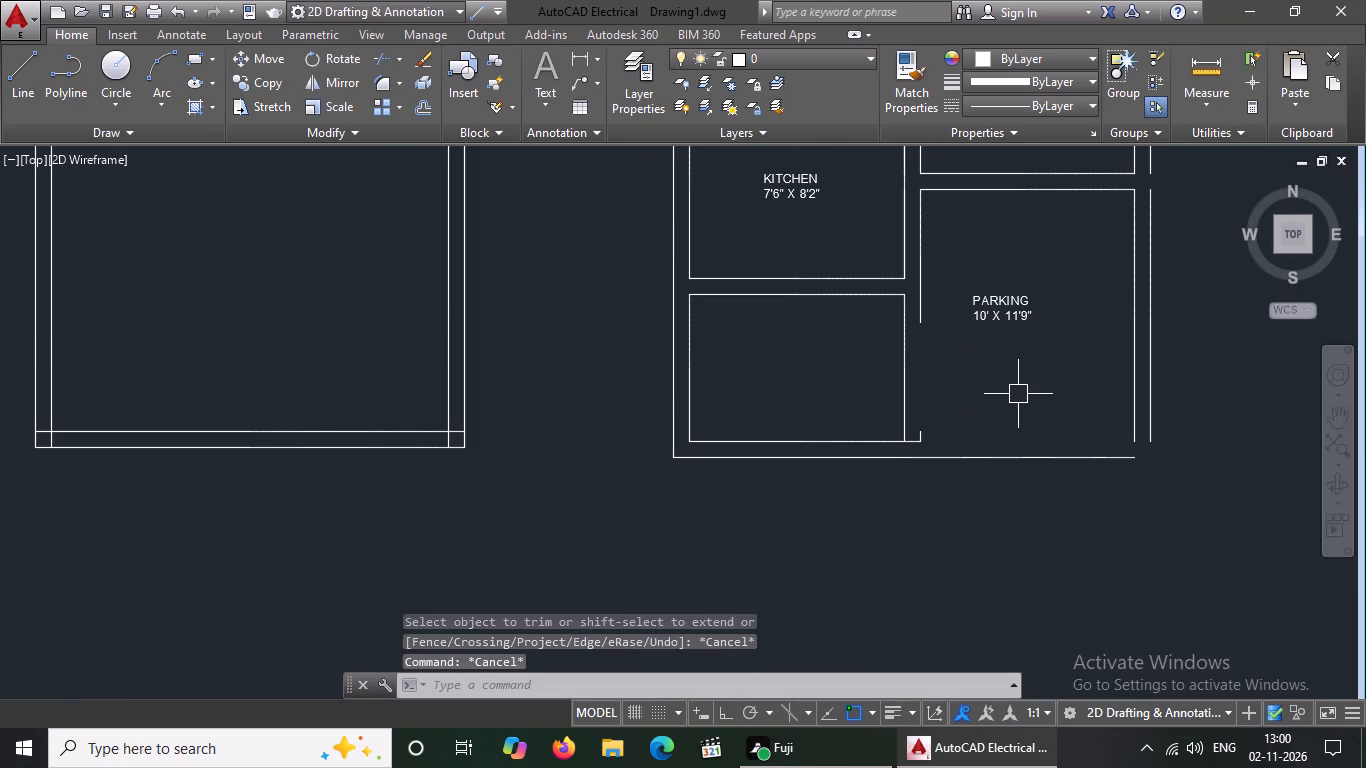
text(EX)
key(space)
key(space)
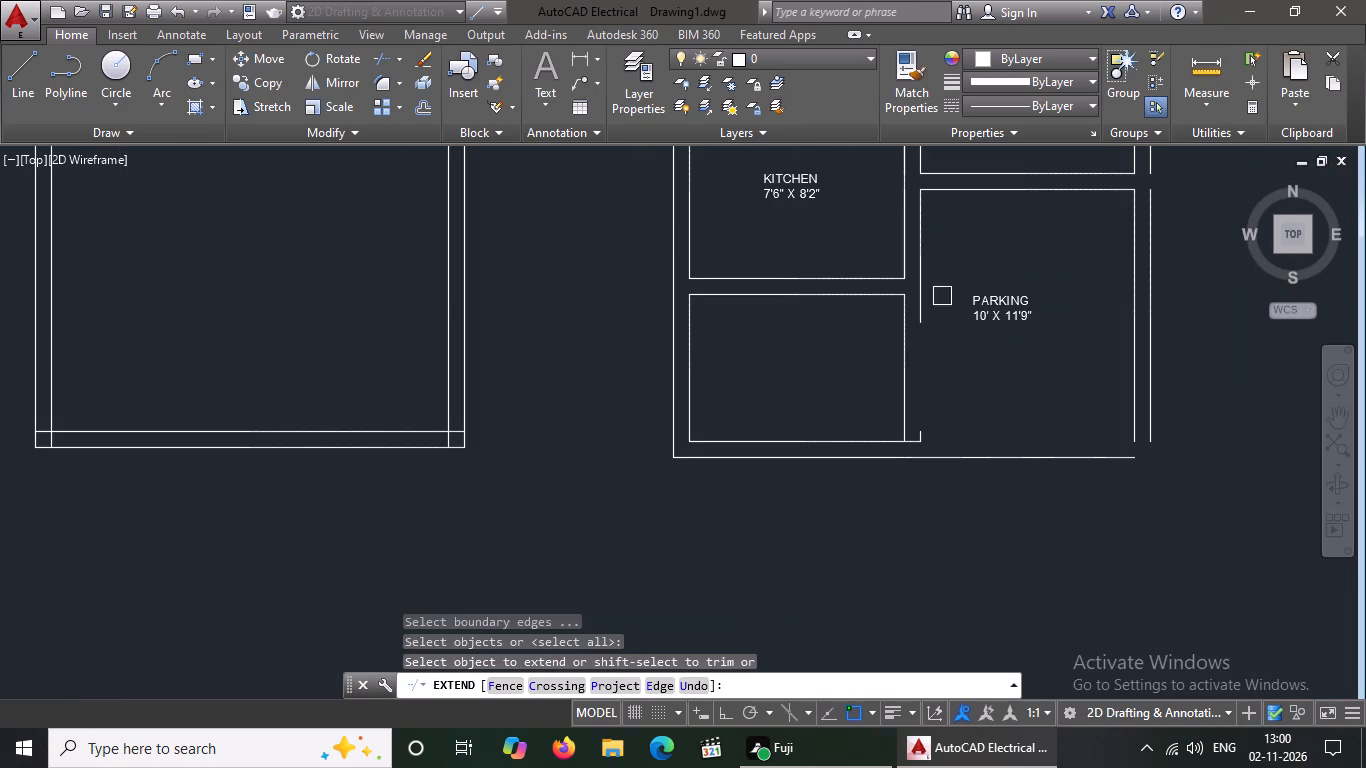
click(919, 303)
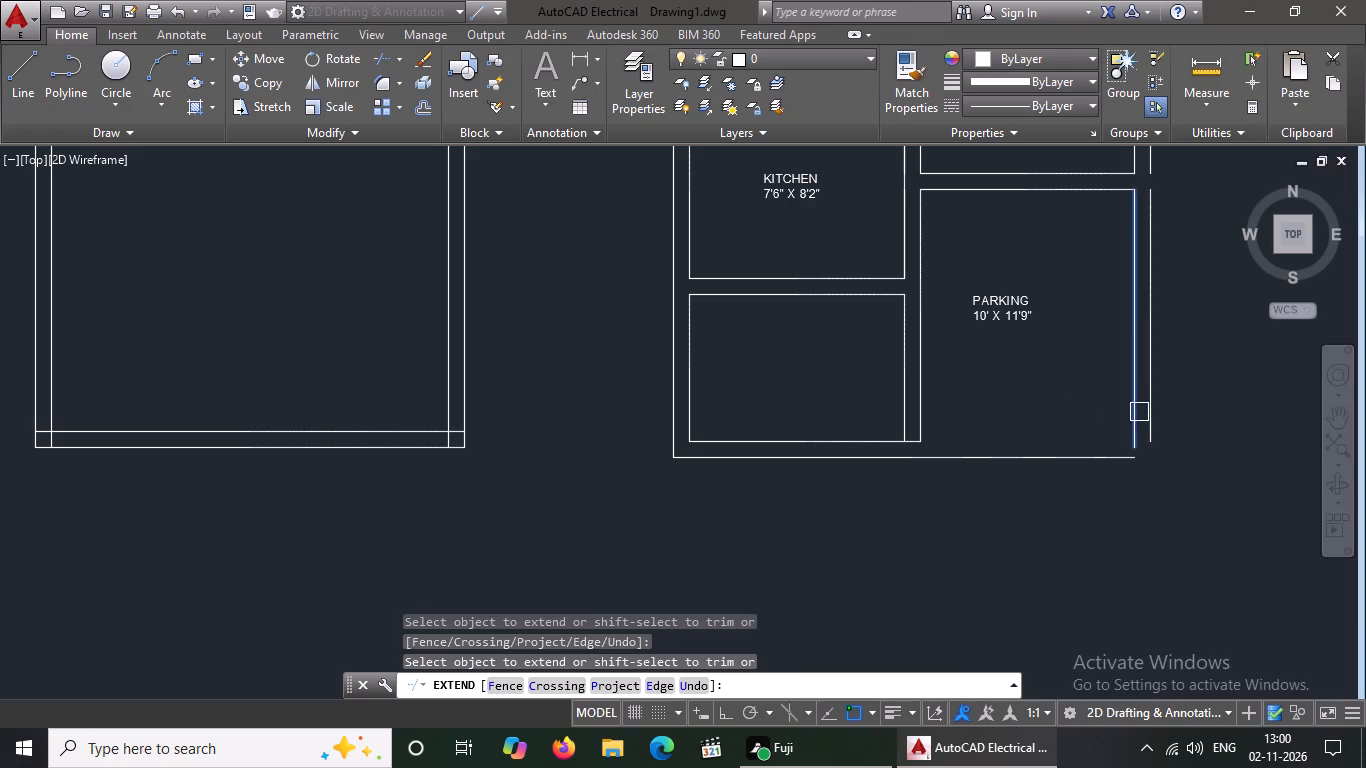
click(1136, 415)
click(1133, 425)
click(1148, 419)
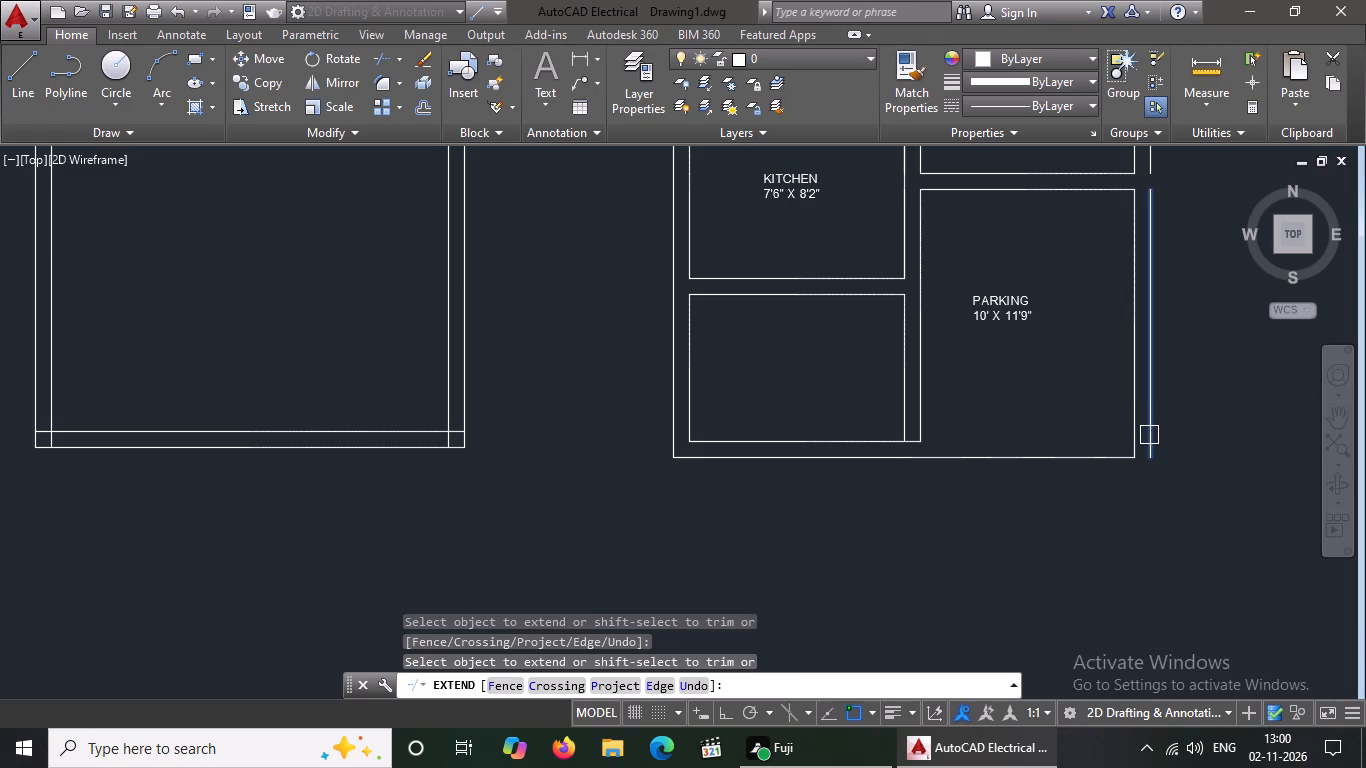
click(1149, 435)
click(1106, 463)
Extend the outer right wall line upward across the gap between the parking and the drawing room.
scroll(1086, 483, down, 3)
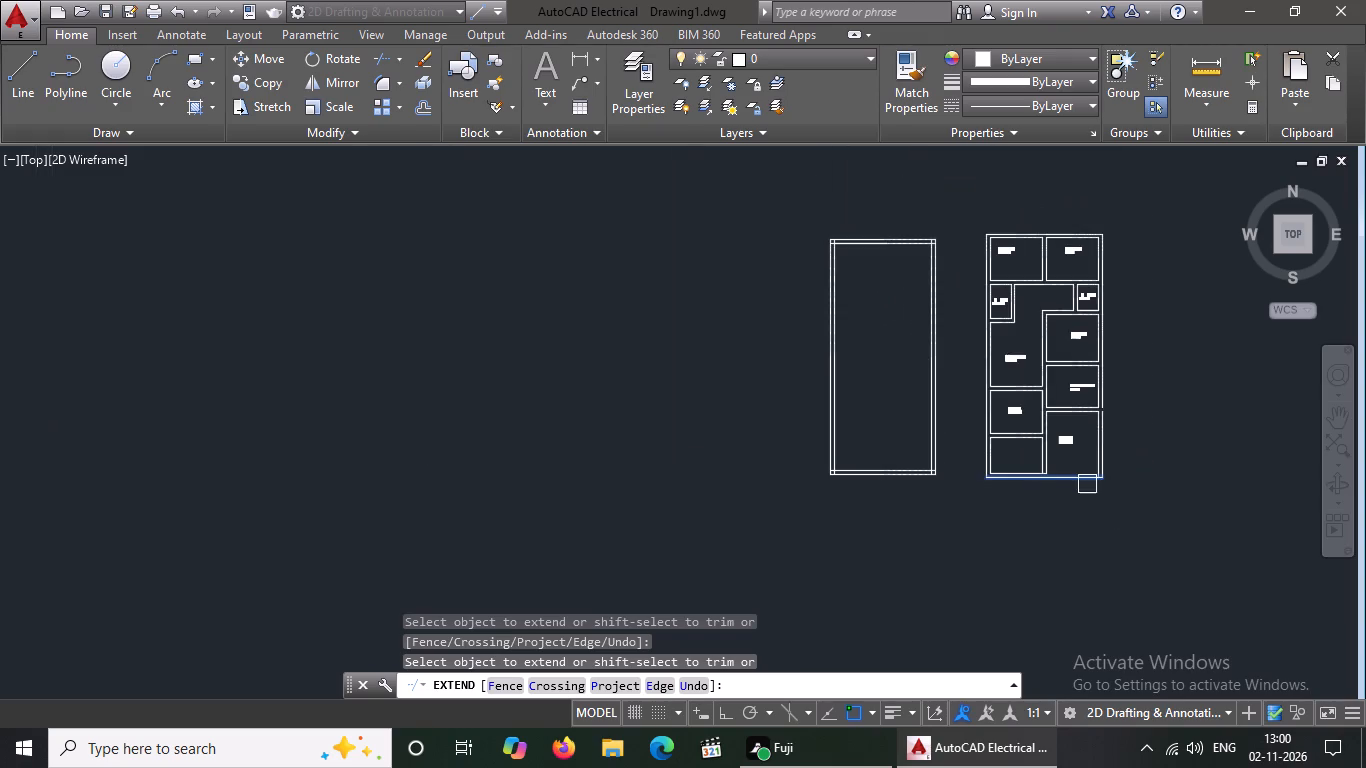
scroll(1116, 366, up, 3)
click(1043, 516)
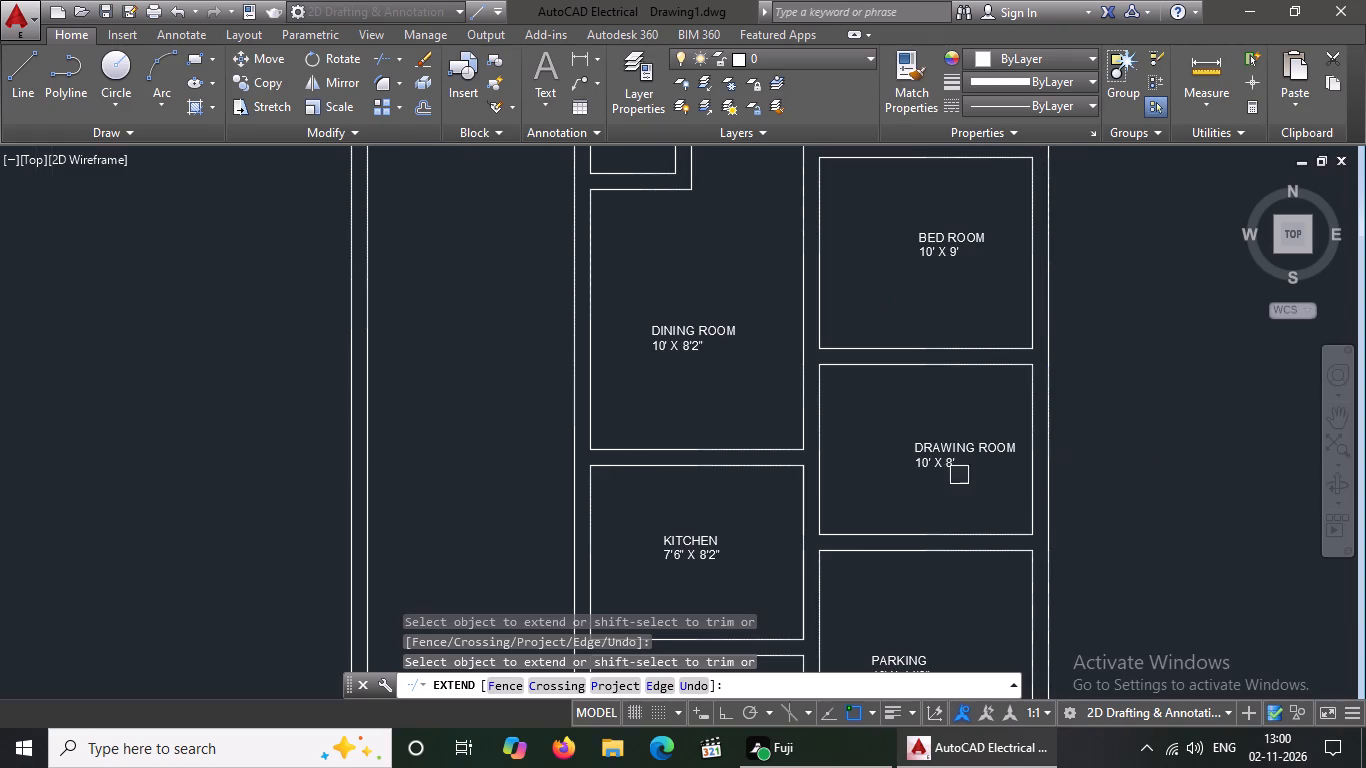
scroll(944, 244, down, 2)
right_click(966, 351)
right_click(966, 351)
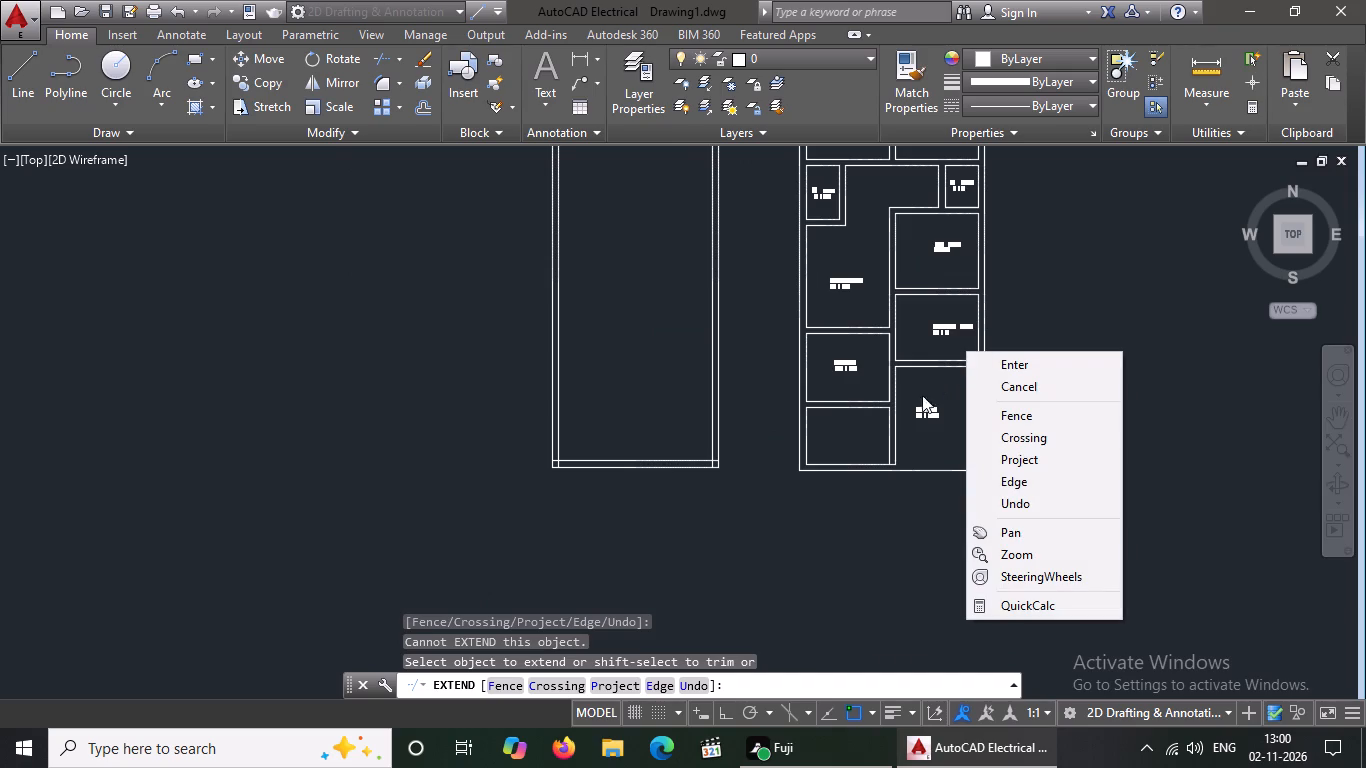
scroll(898, 433, up, 2)
key(Escape)
Extend the parking's left wall line down to the plan's bottom outer line.
scroll(893, 472, up, 4)
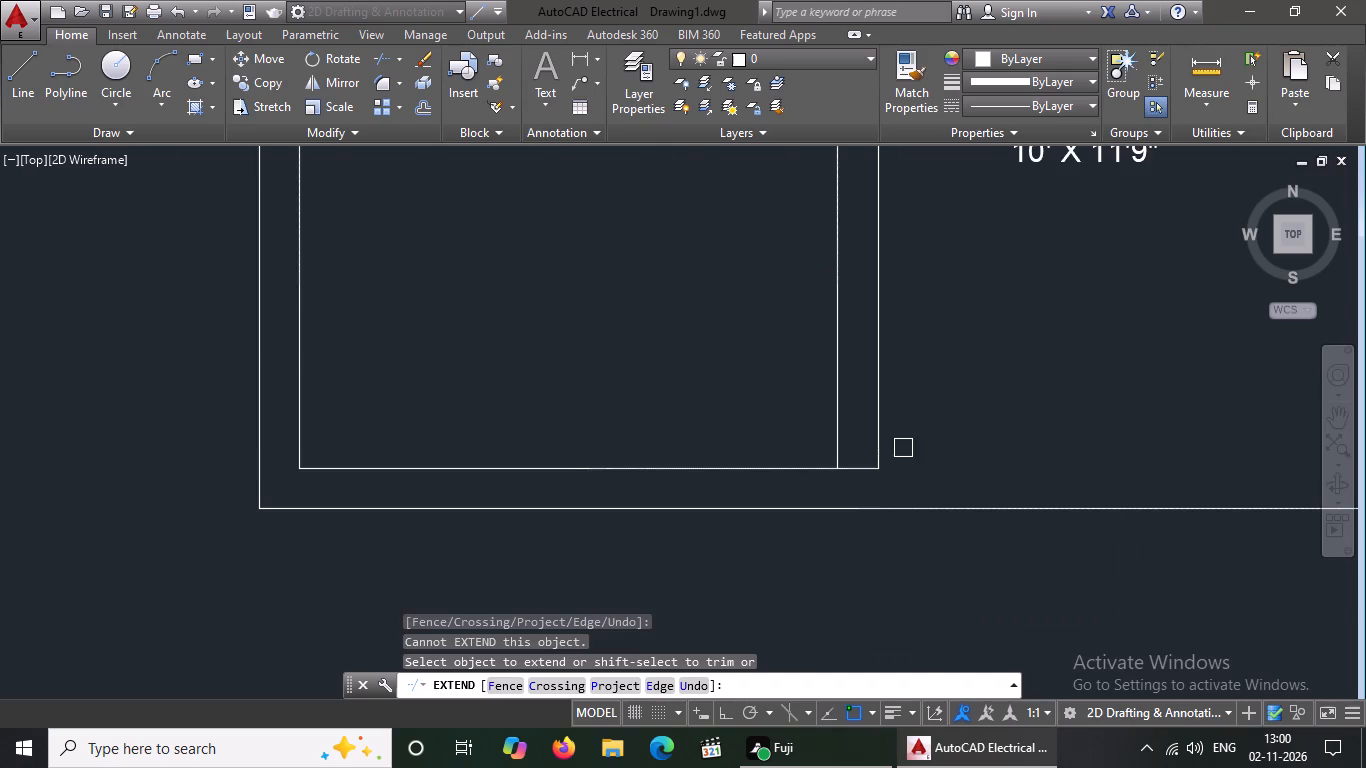
click(878, 446)
click(878, 457)
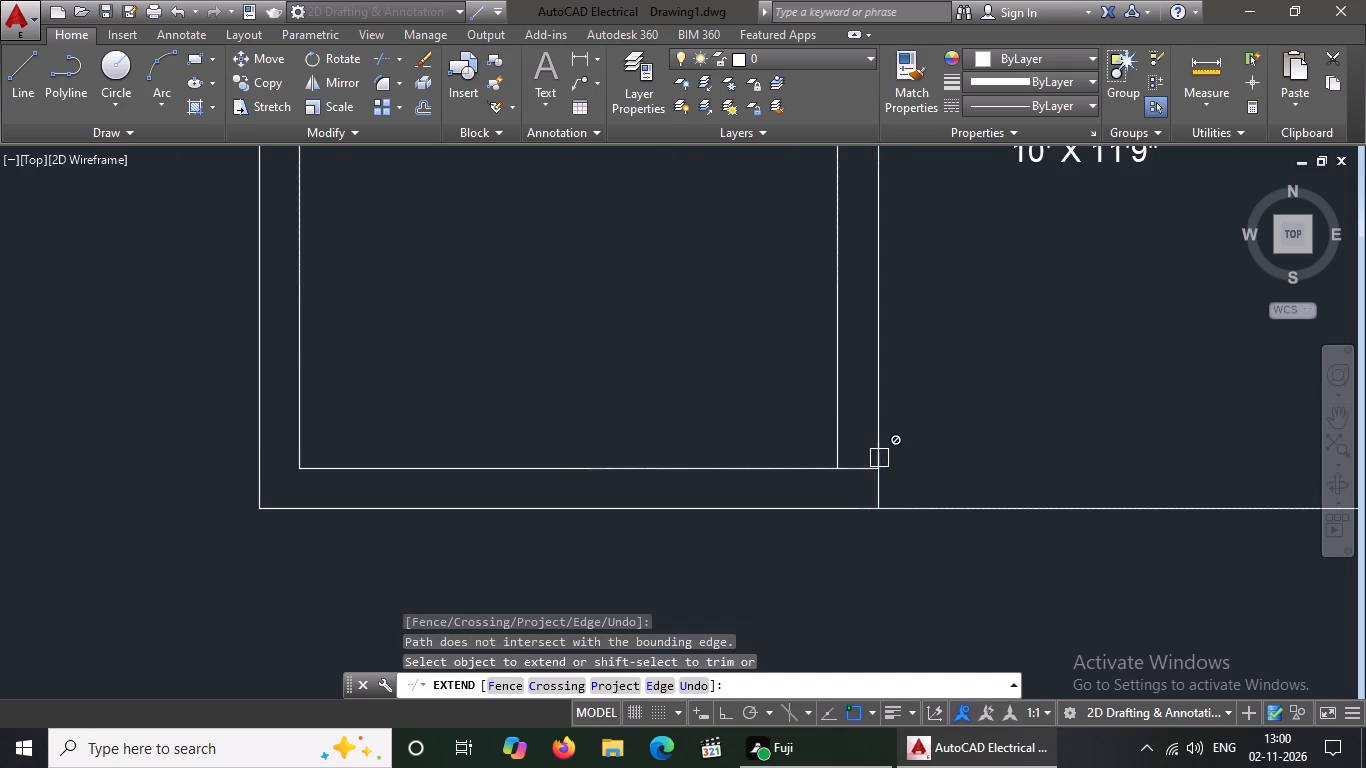
scroll(830, 438, down, 2)
scroll(957, 418, down, 1)
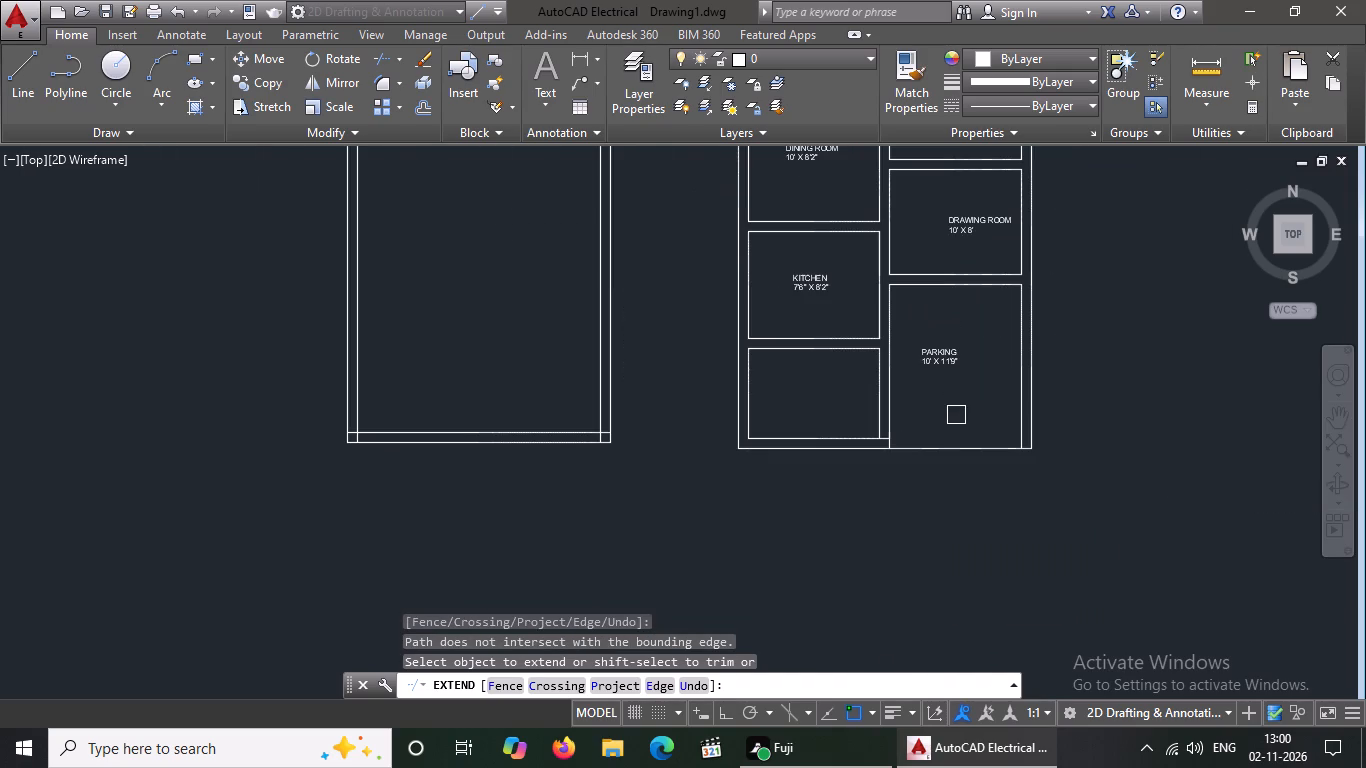
middle_drag(868, 481, 860, 493)
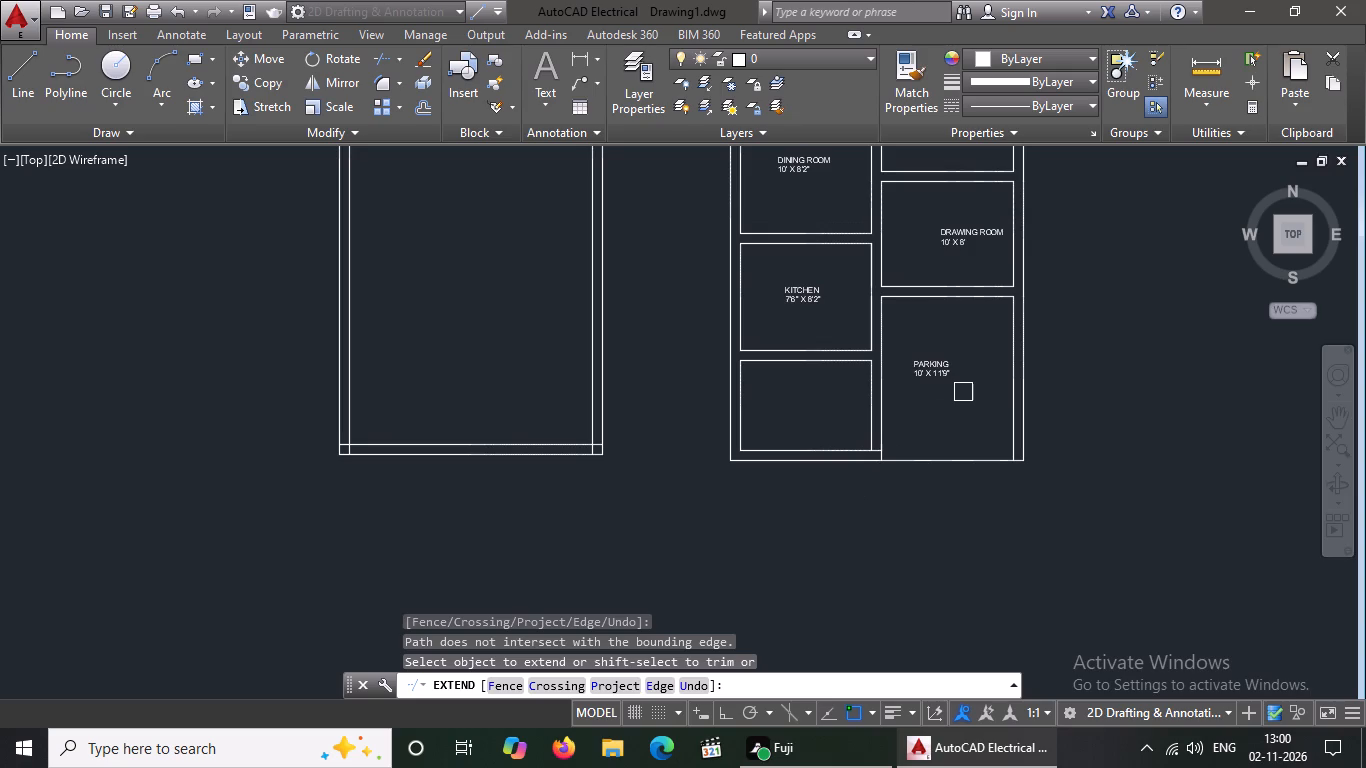
middle_drag(961, 391, 882, 456)
scroll(949, 402, up, 1)
scroll(882, 456, down, 2)
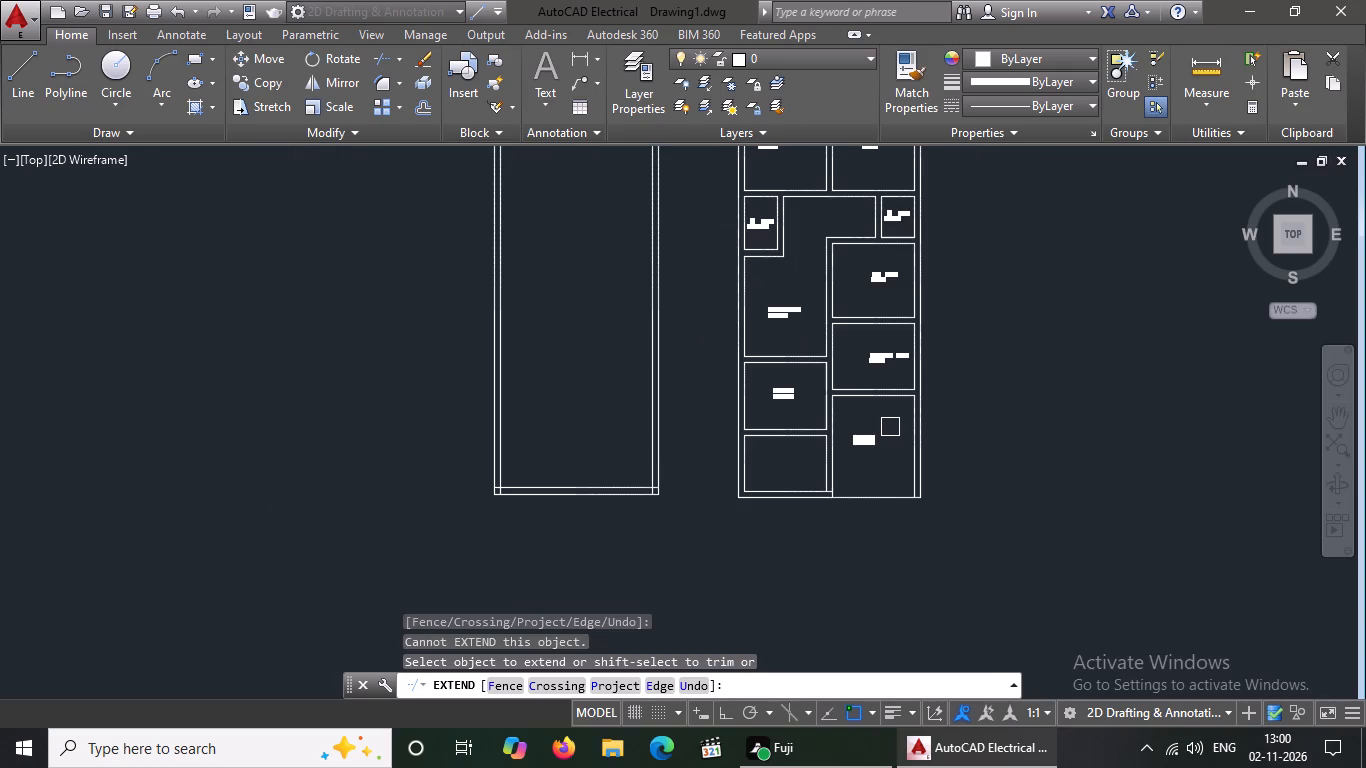
scroll(855, 417, down, 2)
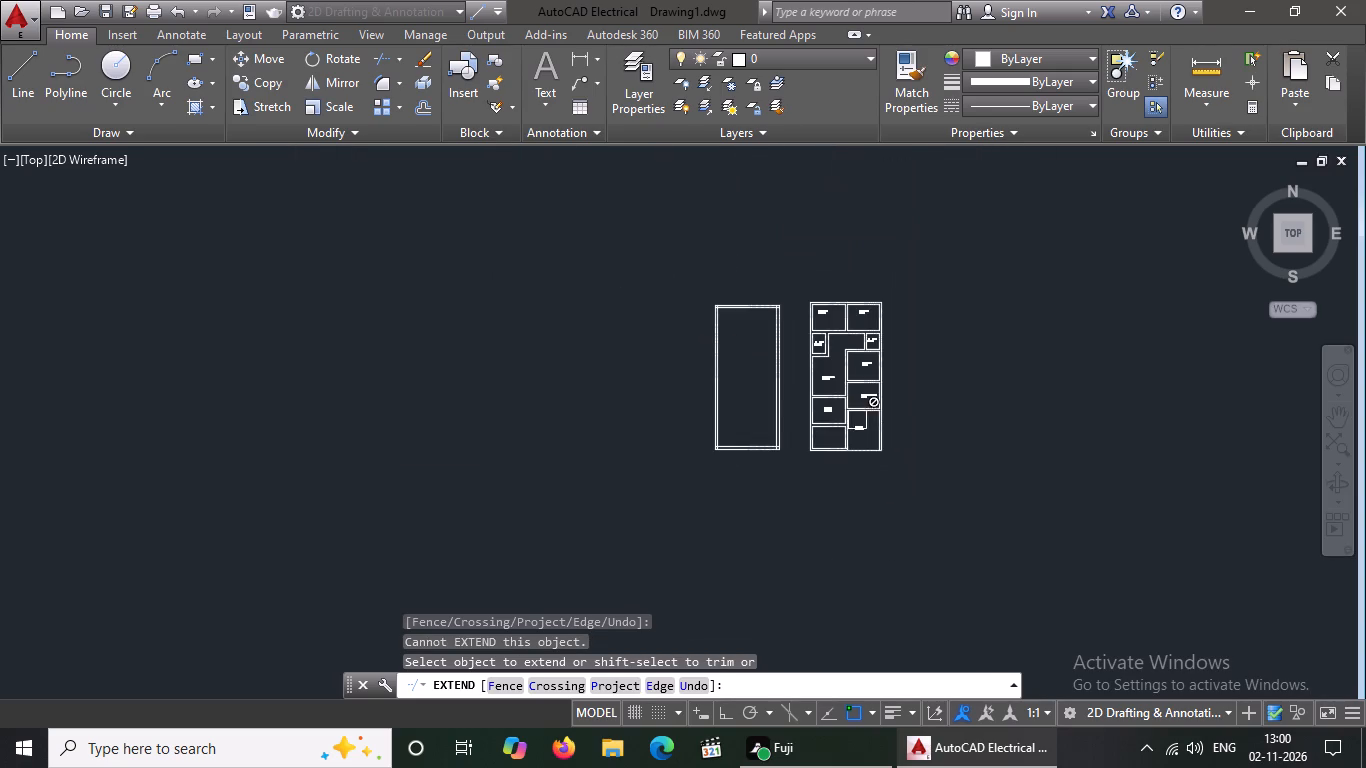
scroll(860, 463, up, 2)
scroll(766, 406, up, 2)
key(Escape)
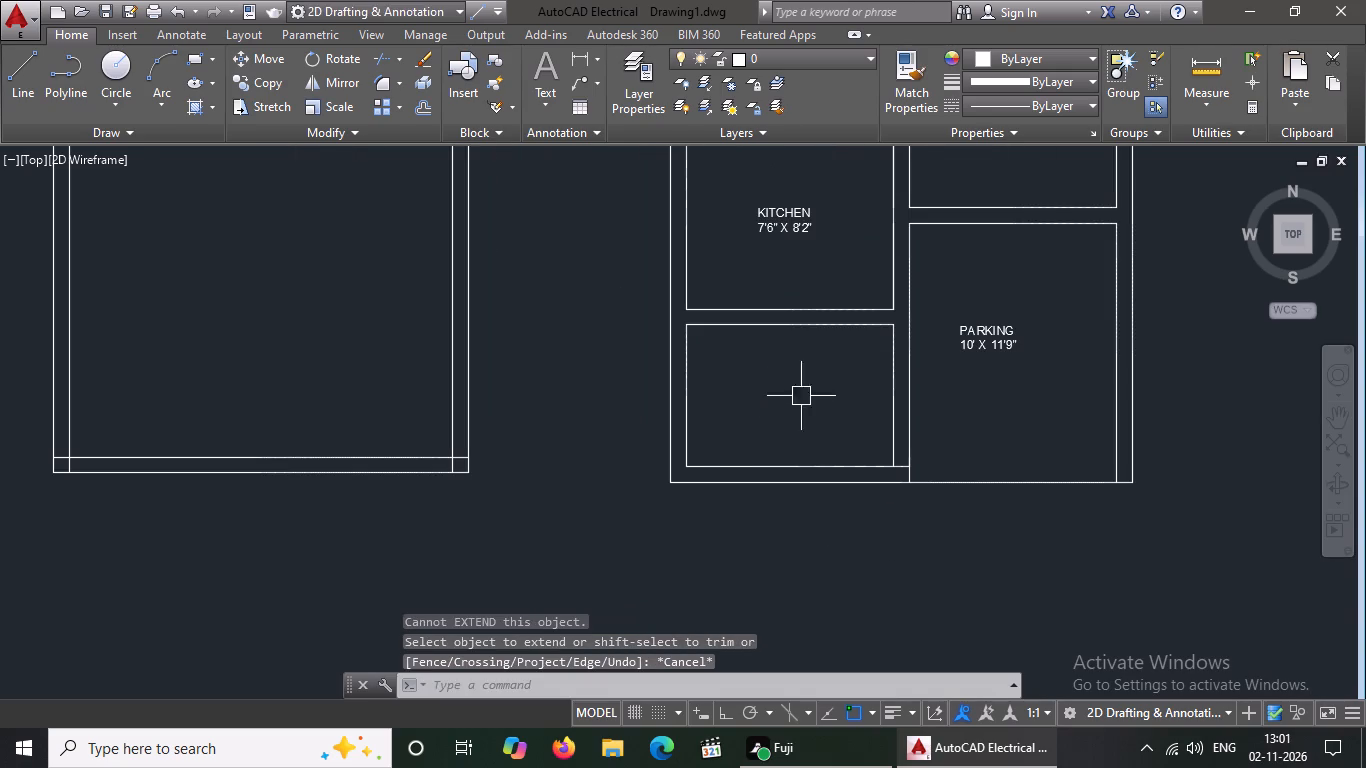
Offset the left inner wall line of the unlabelled room below the kitchen 3' into the room.
scroll(761, 399, up, 3)
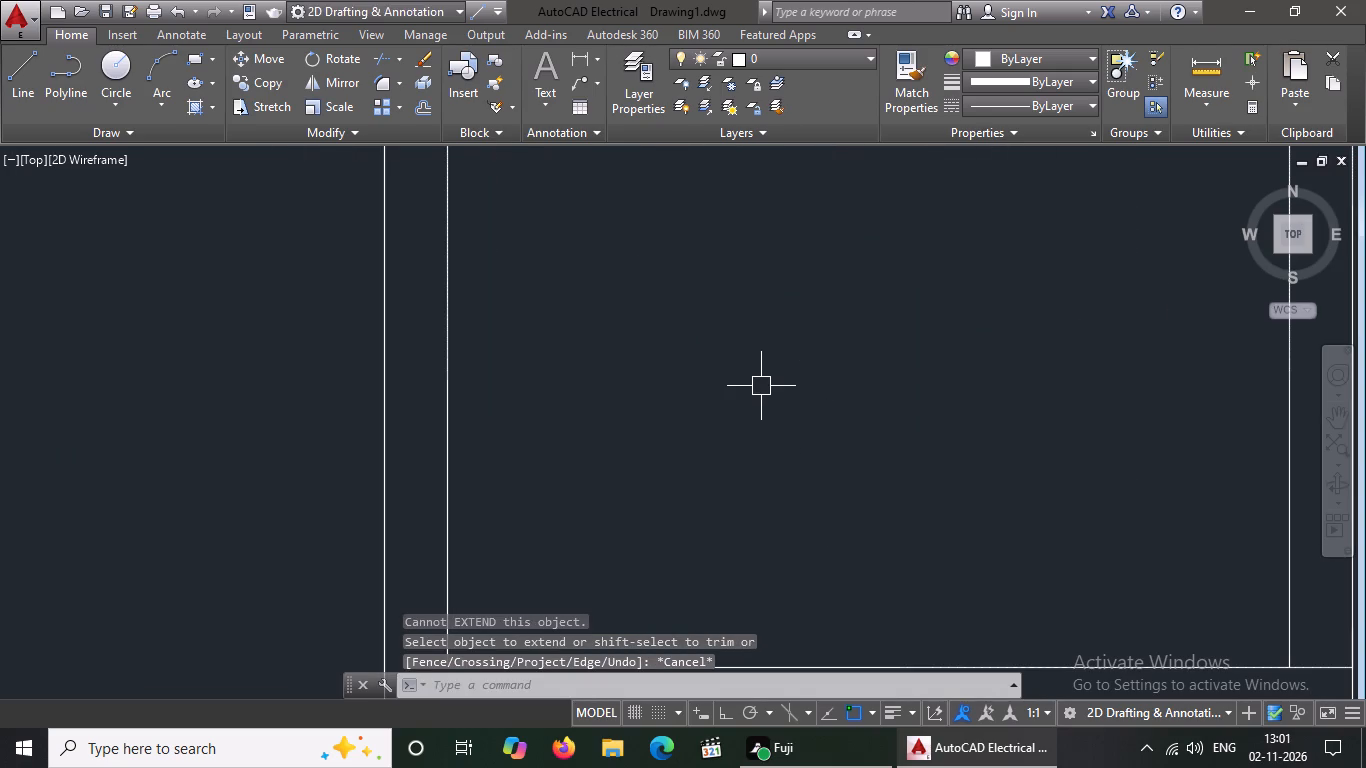
key(o)
key(Return)
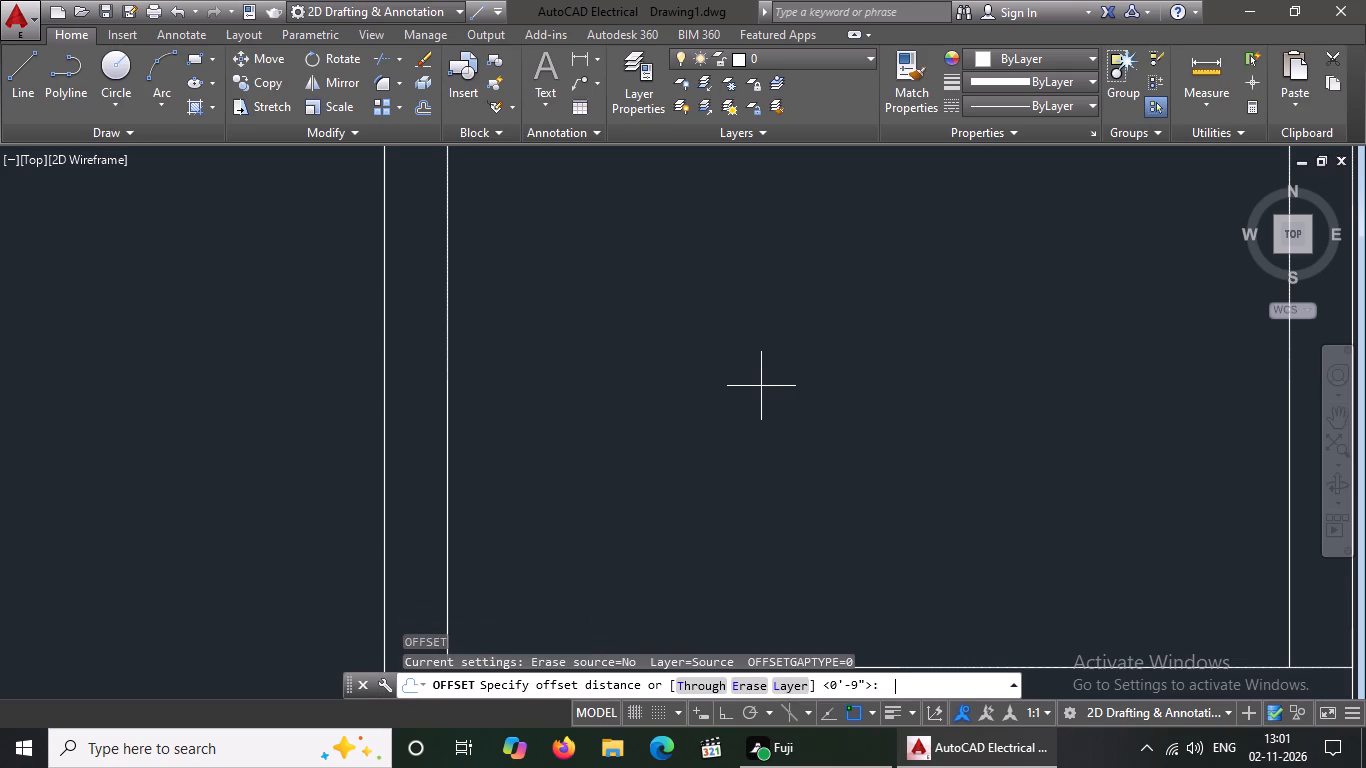
text(3')
key(Return)
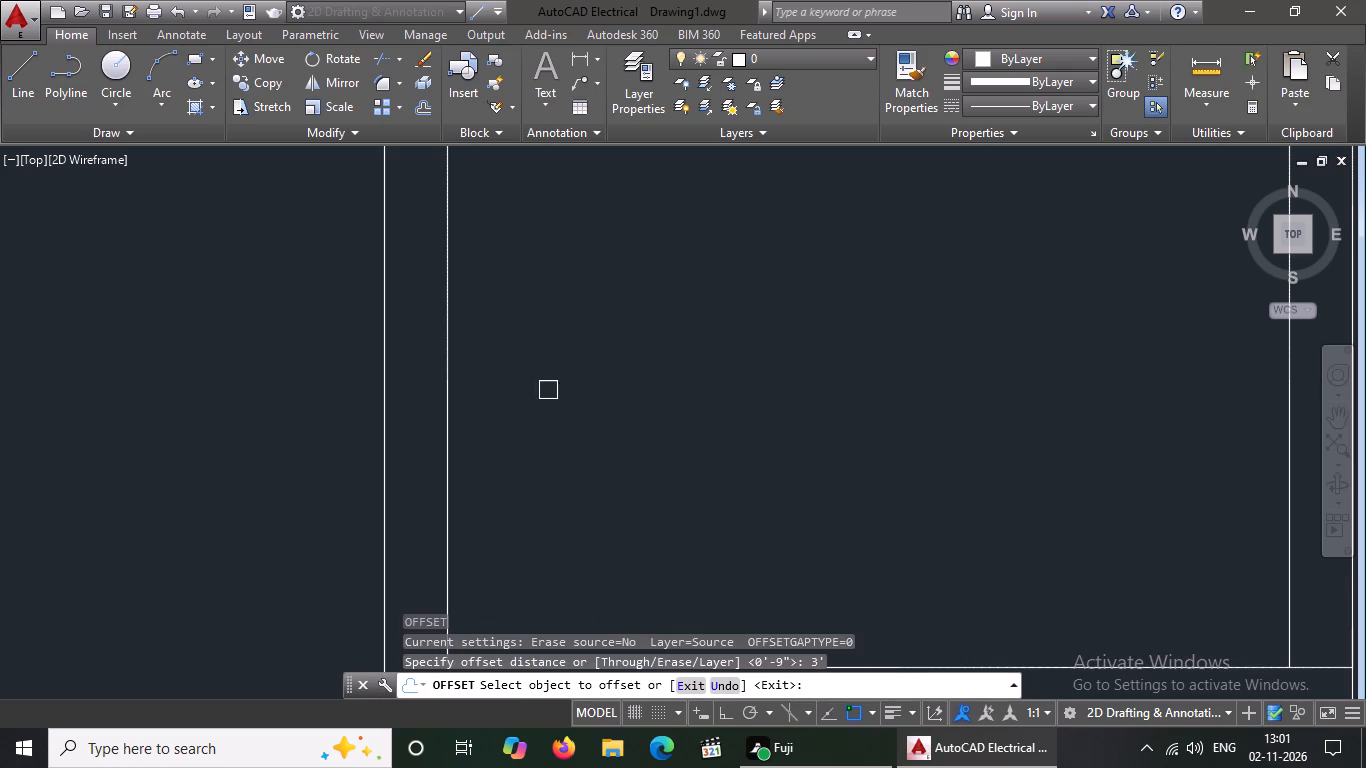
drag(445, 420, 482, 420)
click(809, 442)
scroll(753, 445, down, 4)
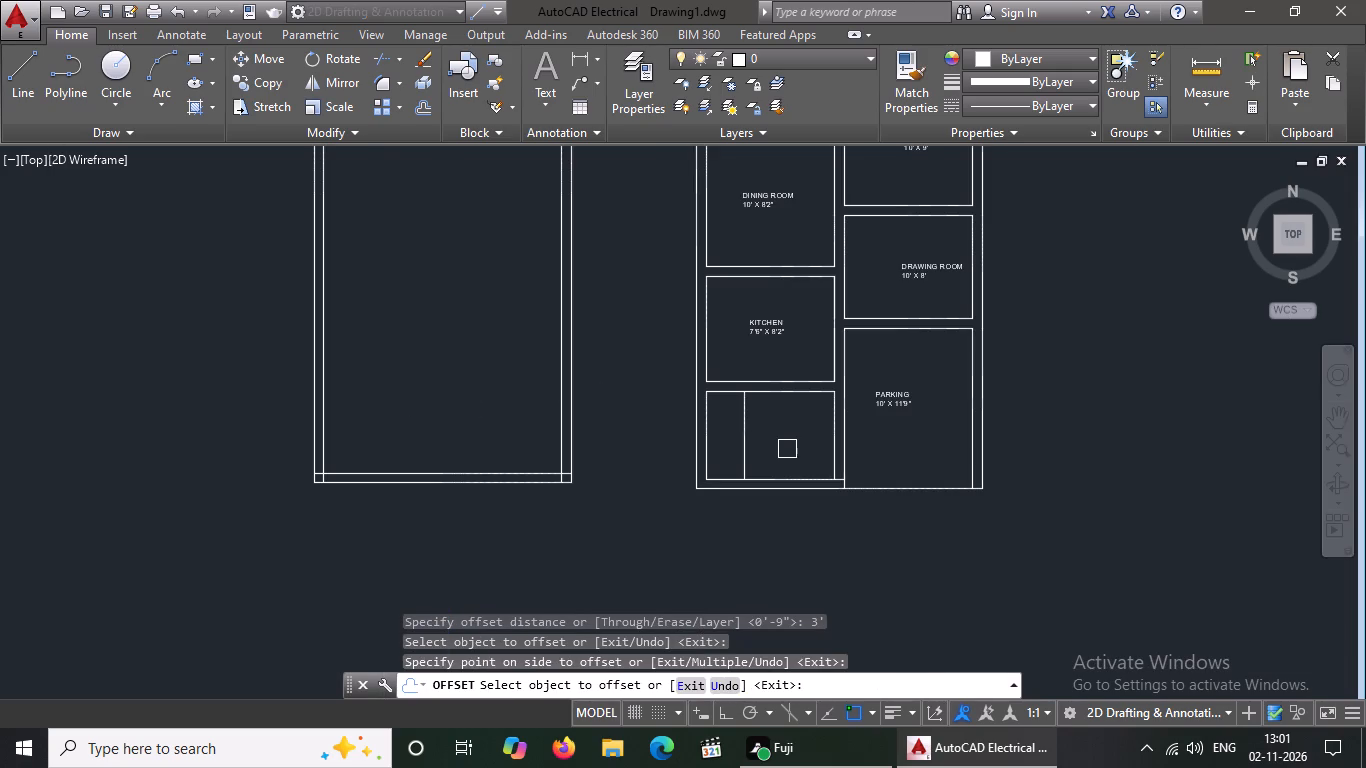
key(Escape)
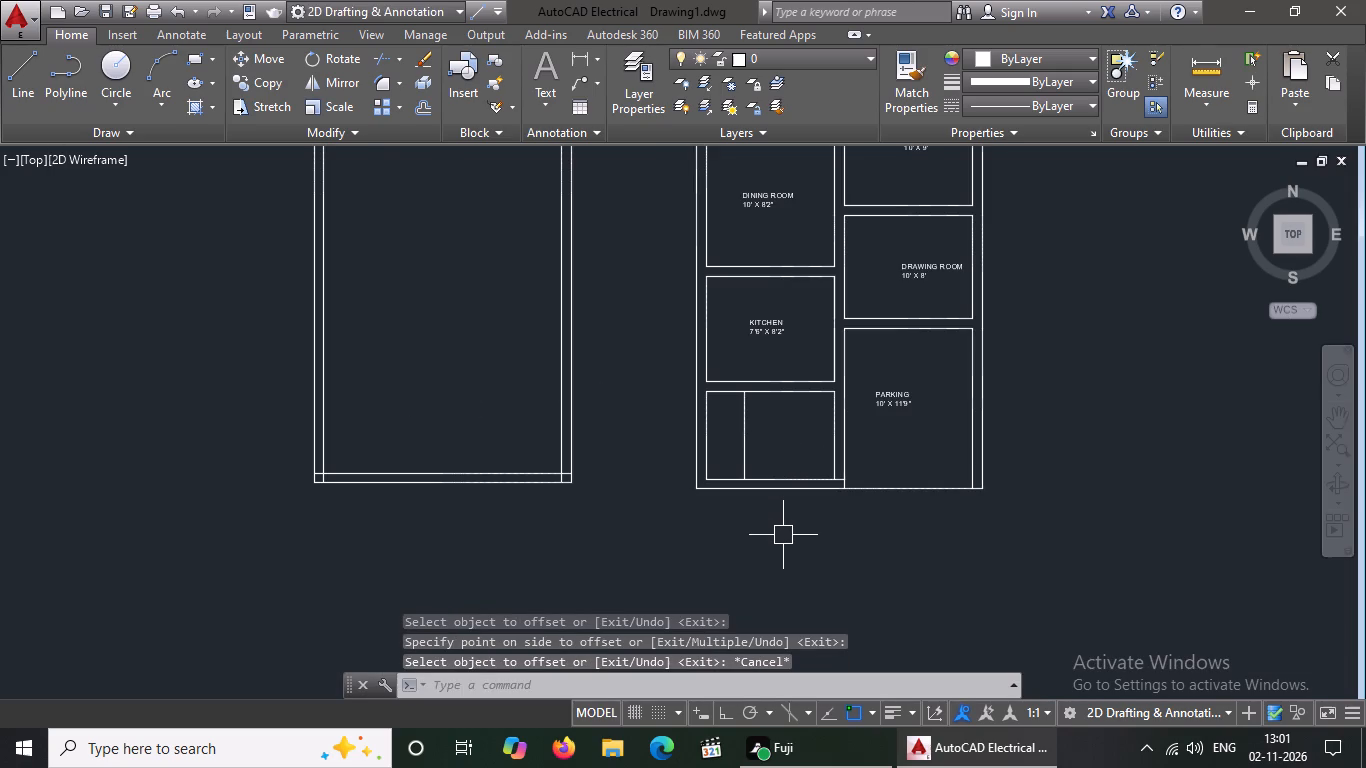
Erase the right inner wall line of the unlabelled room below the kitchen.
scroll(904, 476, up, 2)
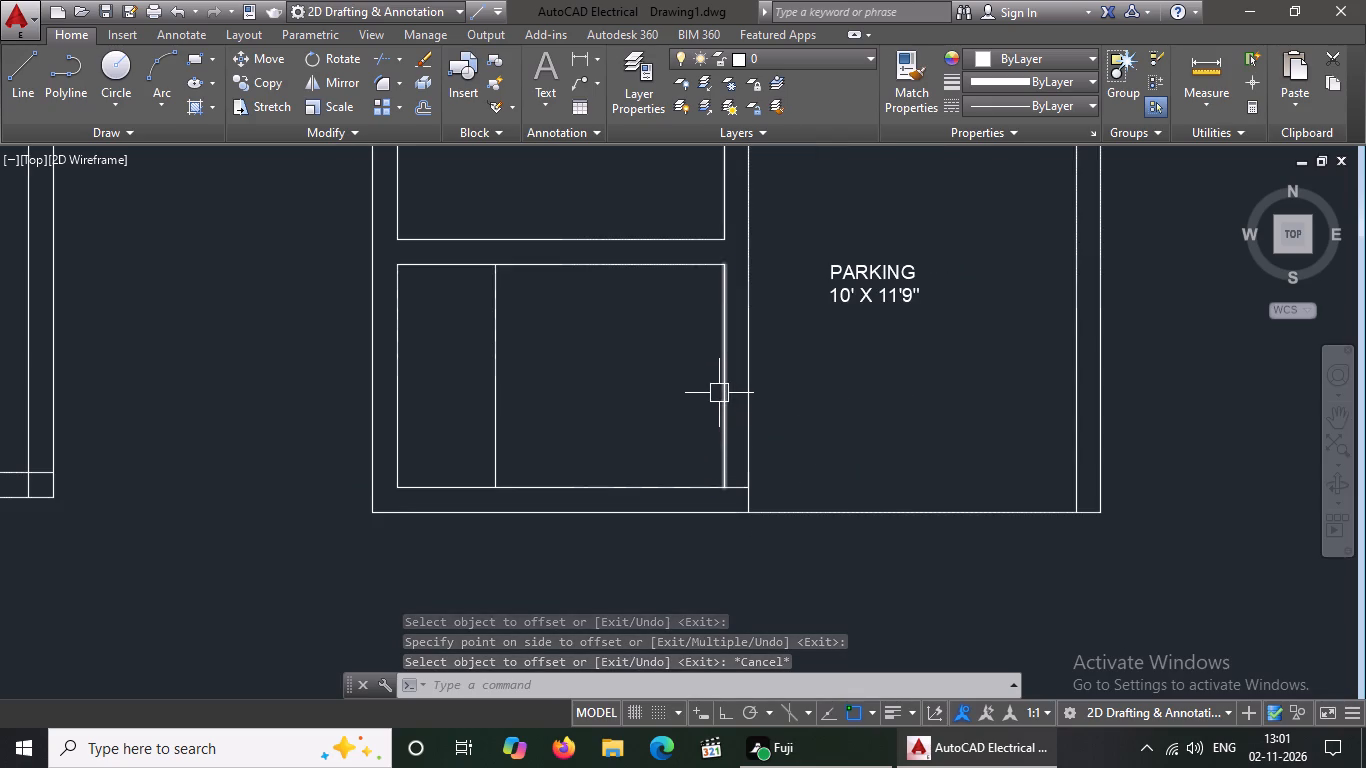
click(721, 393)
key(Delete)
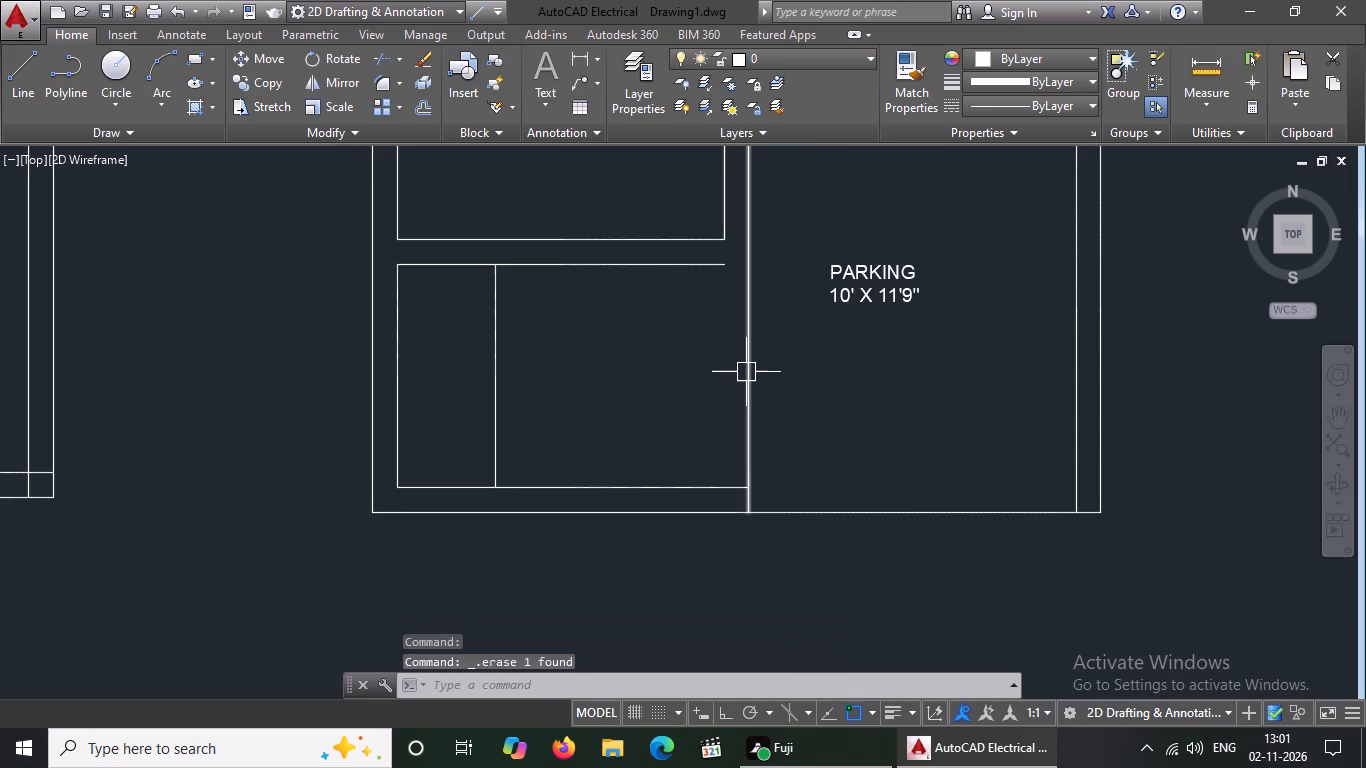
Extend the top line of the unlabelled room below the kitchen to the parking's left wall line.
key(Escape)
text(EX)
key(space)
key(space)
click(674, 259)
key(Escape)
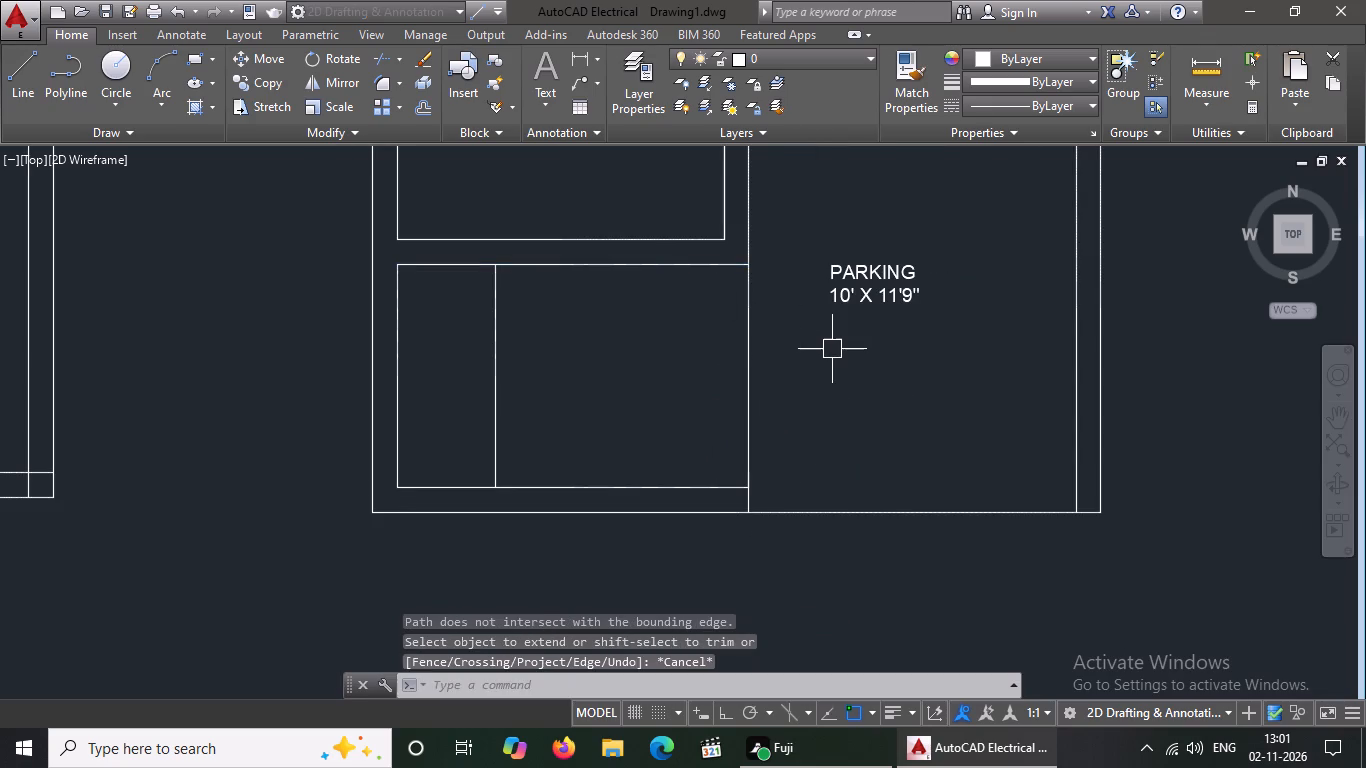
Trim the parking's left wall line where it closes off the unlabelled room below the kitchen.
text(TR)
key(space)
key(space)
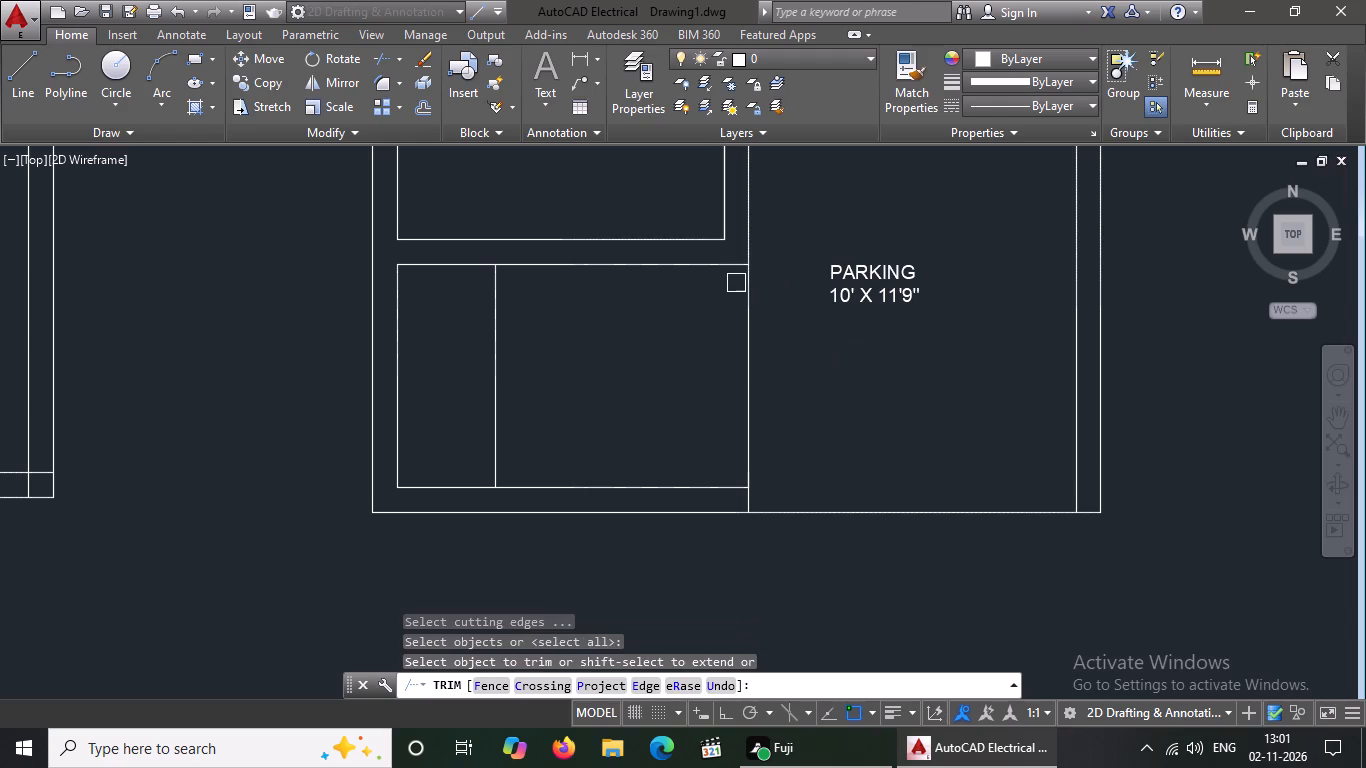
click(753, 286)
click(754, 476)
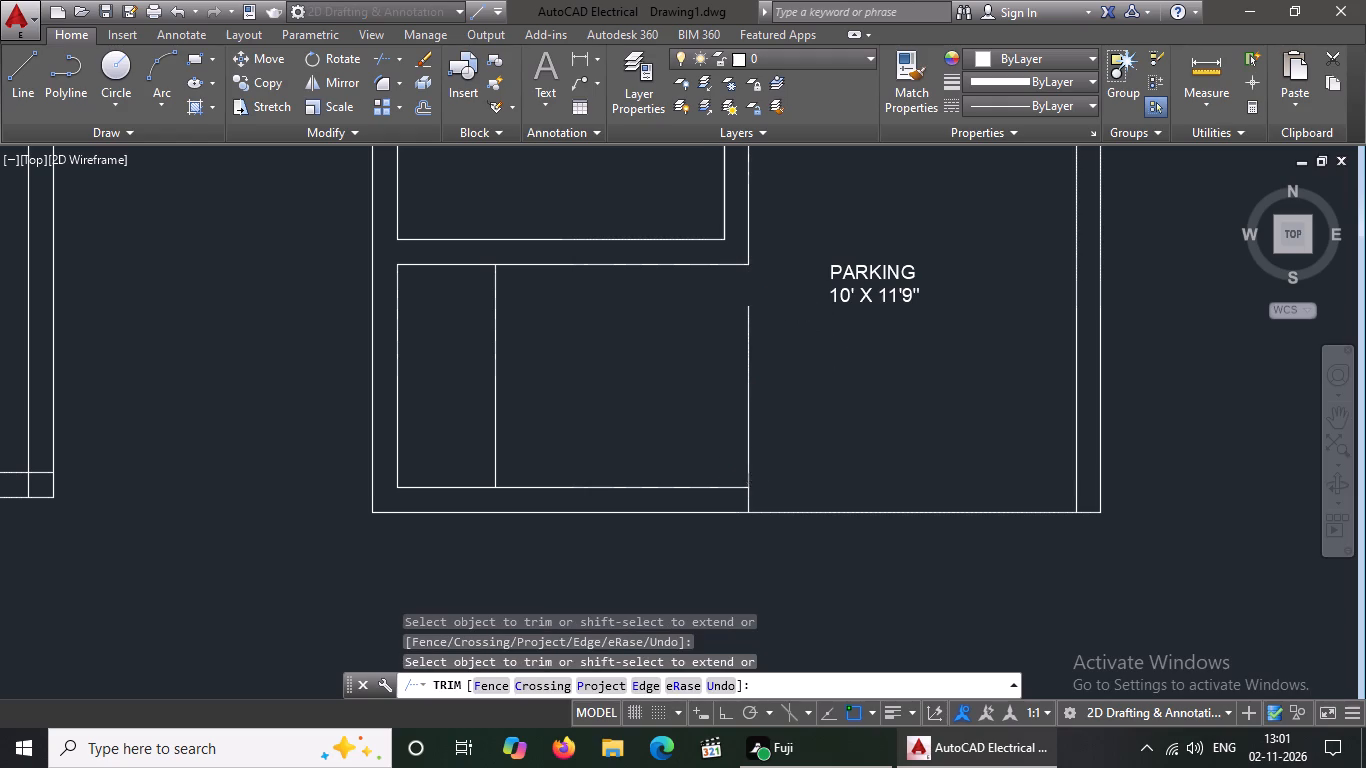
click(746, 473)
click(759, 466)
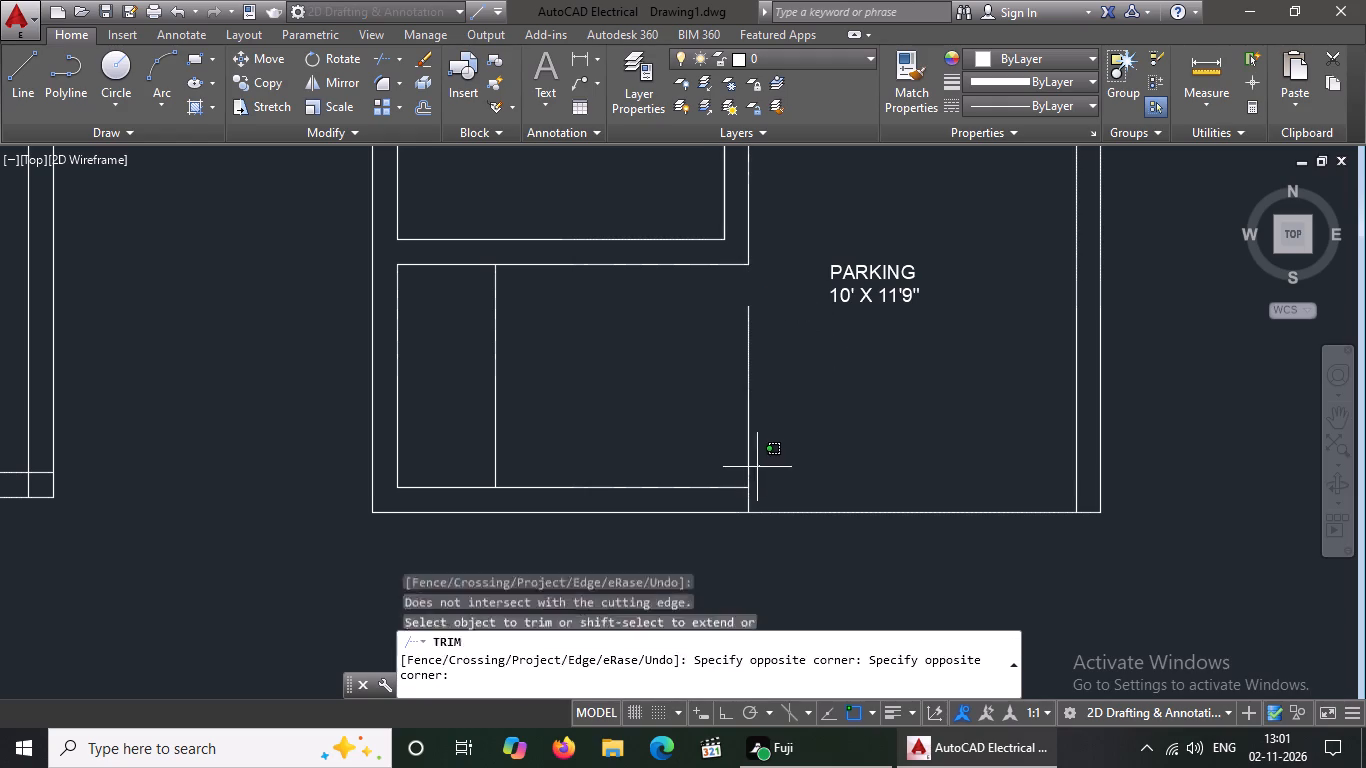
click(740, 472)
click(747, 473)
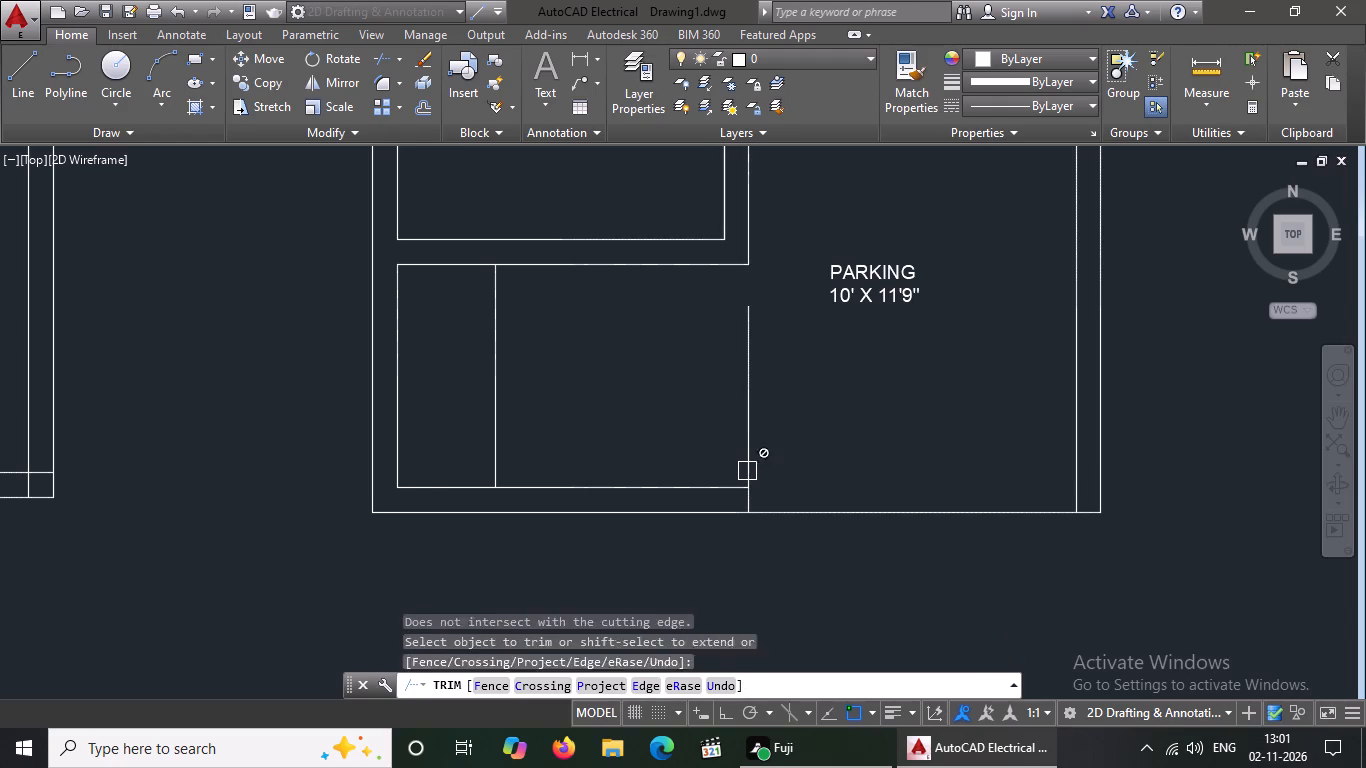
click(747, 469)
key(Escape)
Erase the leftover segments of the parking's left wall line between the unlabelled room's top and bottom lines.
click(752, 451)
key(Delete)
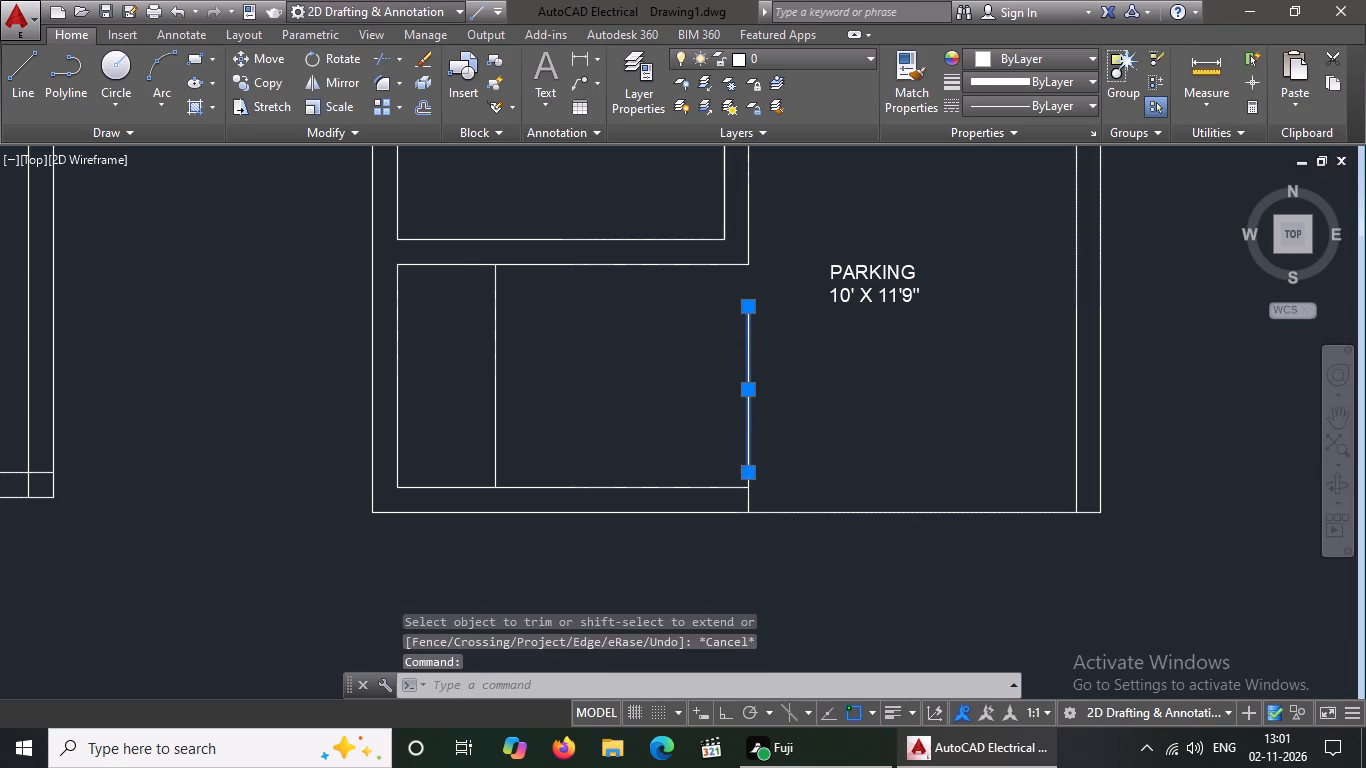
click(747, 471)
key(Delete)
key(Delete)
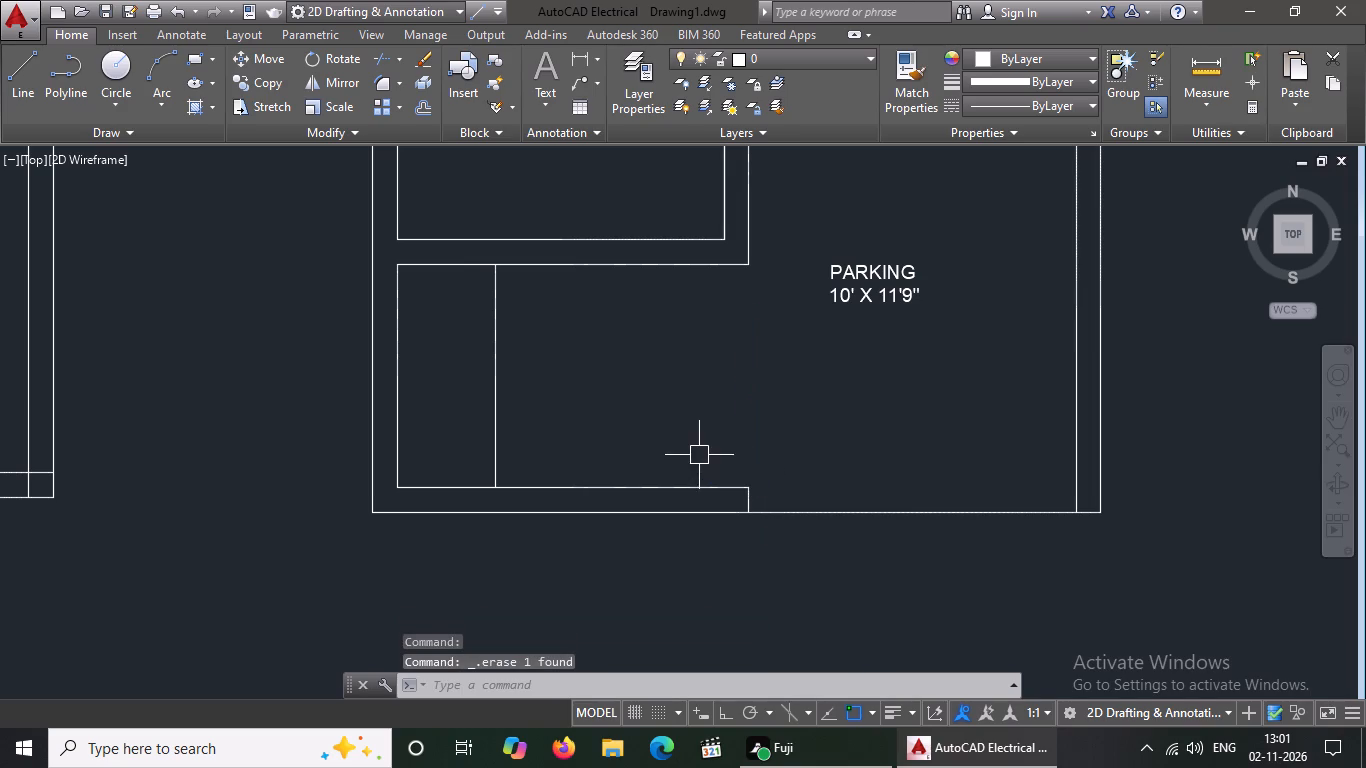
key(Escape)
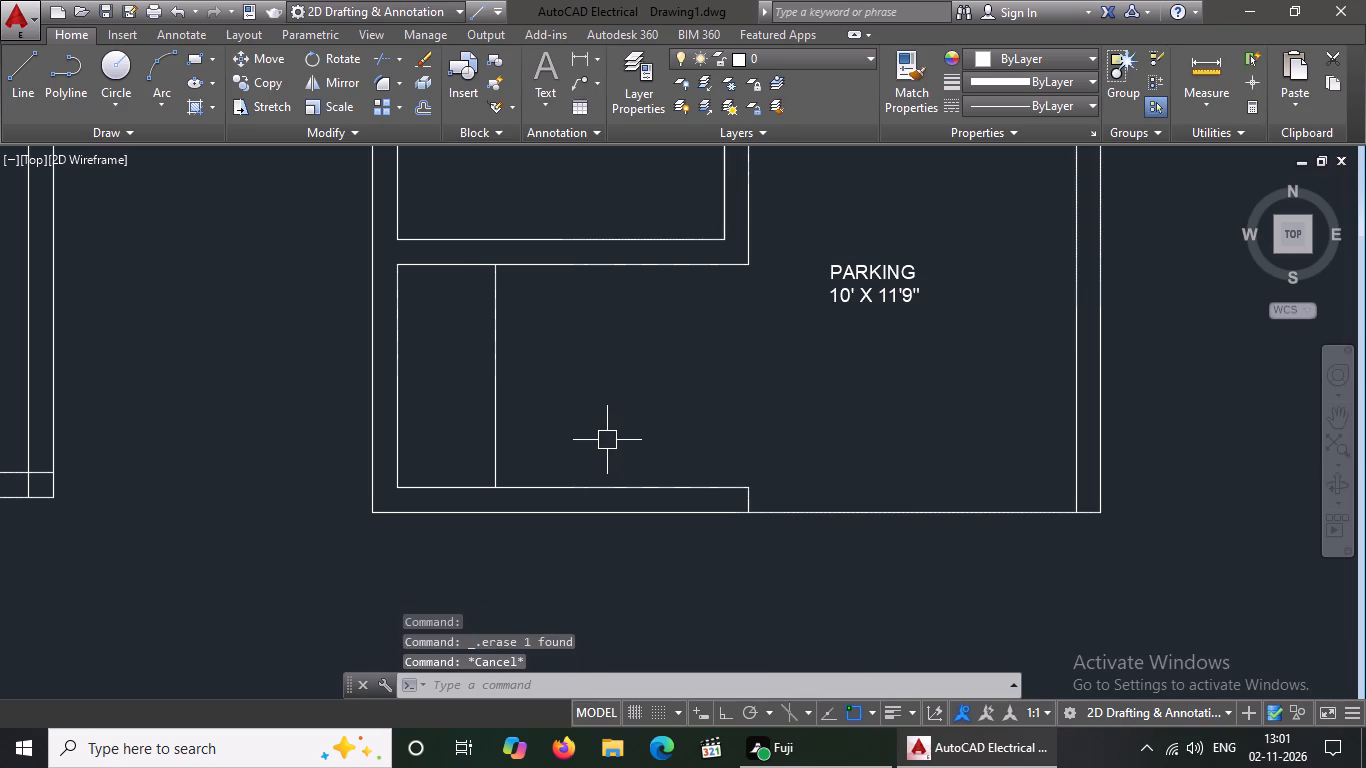
Offset the vertical line in the unlabelled room toward the parking at 10" spacing to make the first four stair treads.
key(o)
key(Return)
text(10")
key(Return)
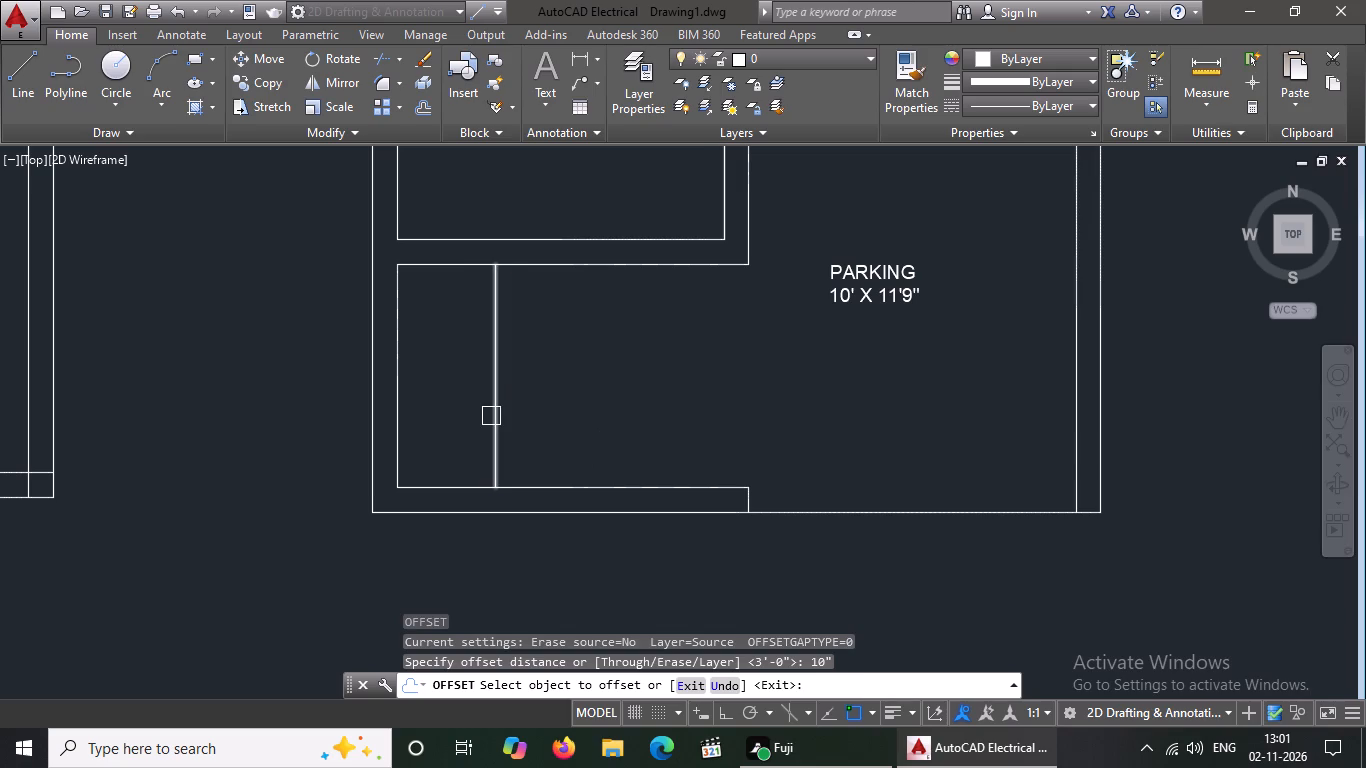
drag(495, 415, 518, 415)
click(644, 416)
drag(525, 411, 624, 405)
click(674, 405)
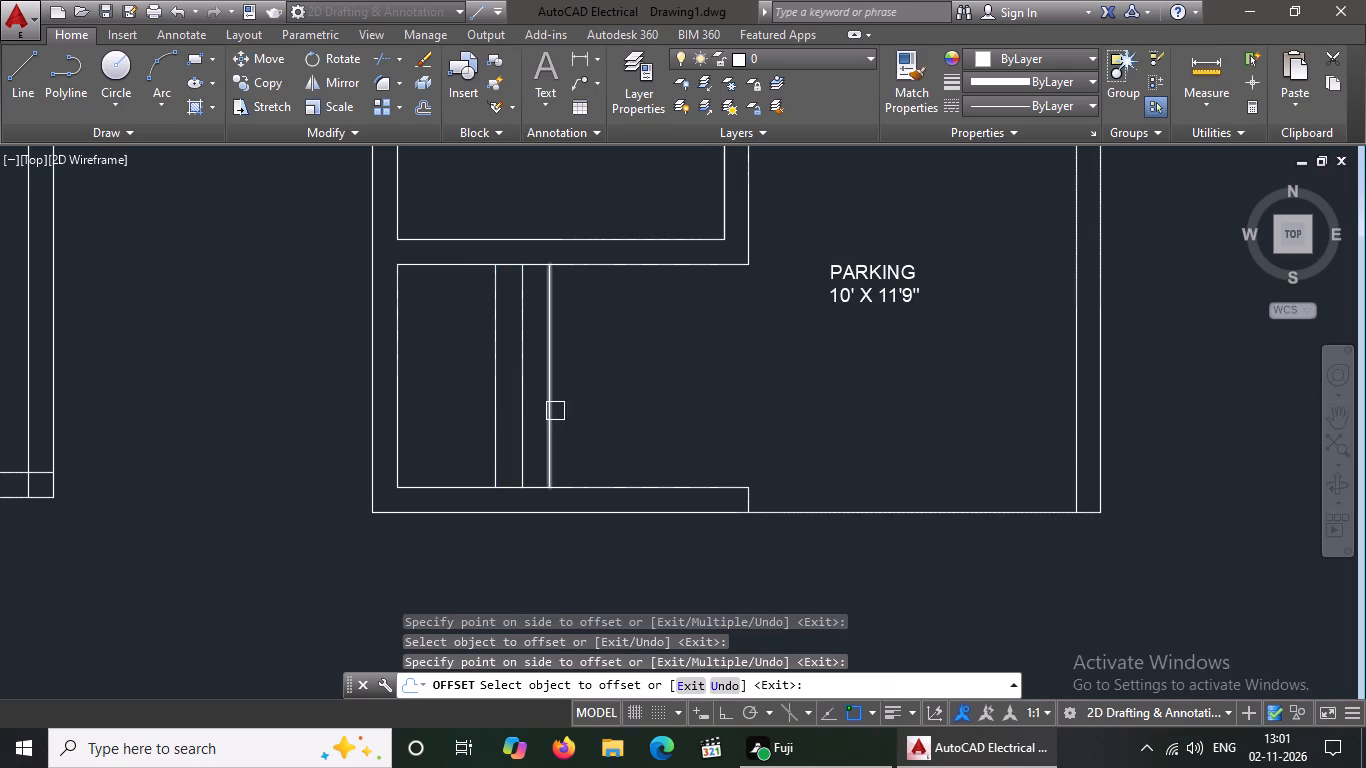
drag(553, 412, 610, 407)
drag(627, 407, 636, 409)
click(636, 409)
drag(577, 414, 592, 415)
click(647, 422)
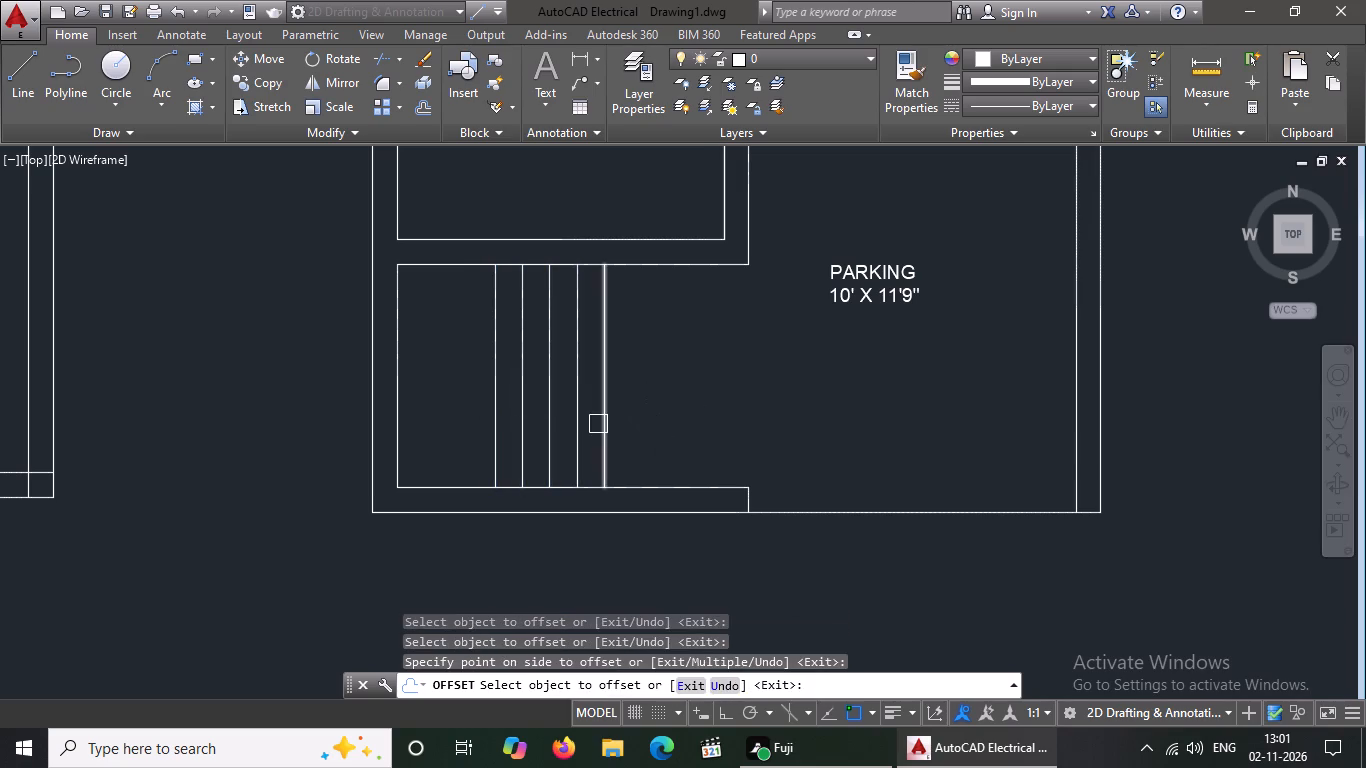
Offset five more stair tread lines at 10" spacing toward the parking side.
click(596, 424)
click(665, 418)
drag(632, 427, 654, 422)
drag(784, 408, 759, 418)
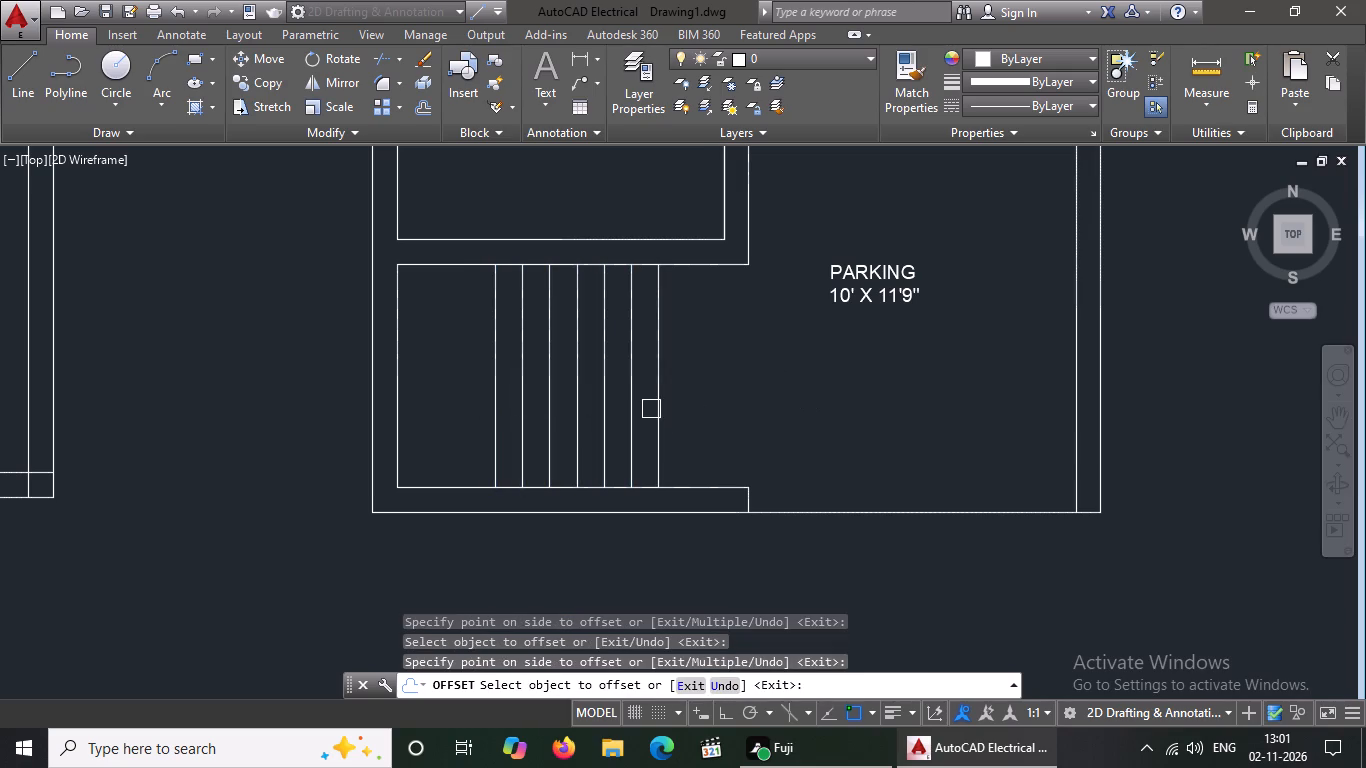
drag(654, 407, 686, 400)
drag(766, 393, 749, 409)
drag(683, 401, 706, 394)
click(779, 384)
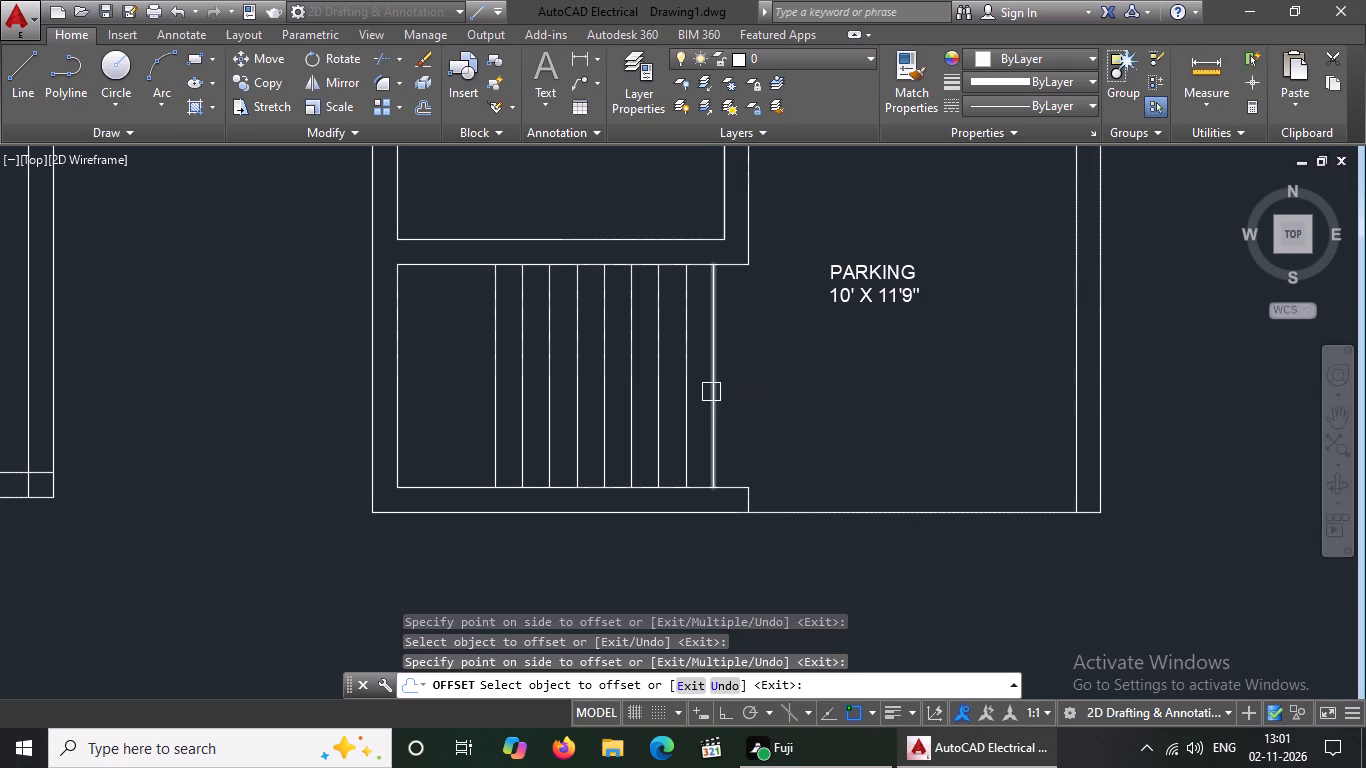
click(711, 392)
click(803, 381)
key(Escape)
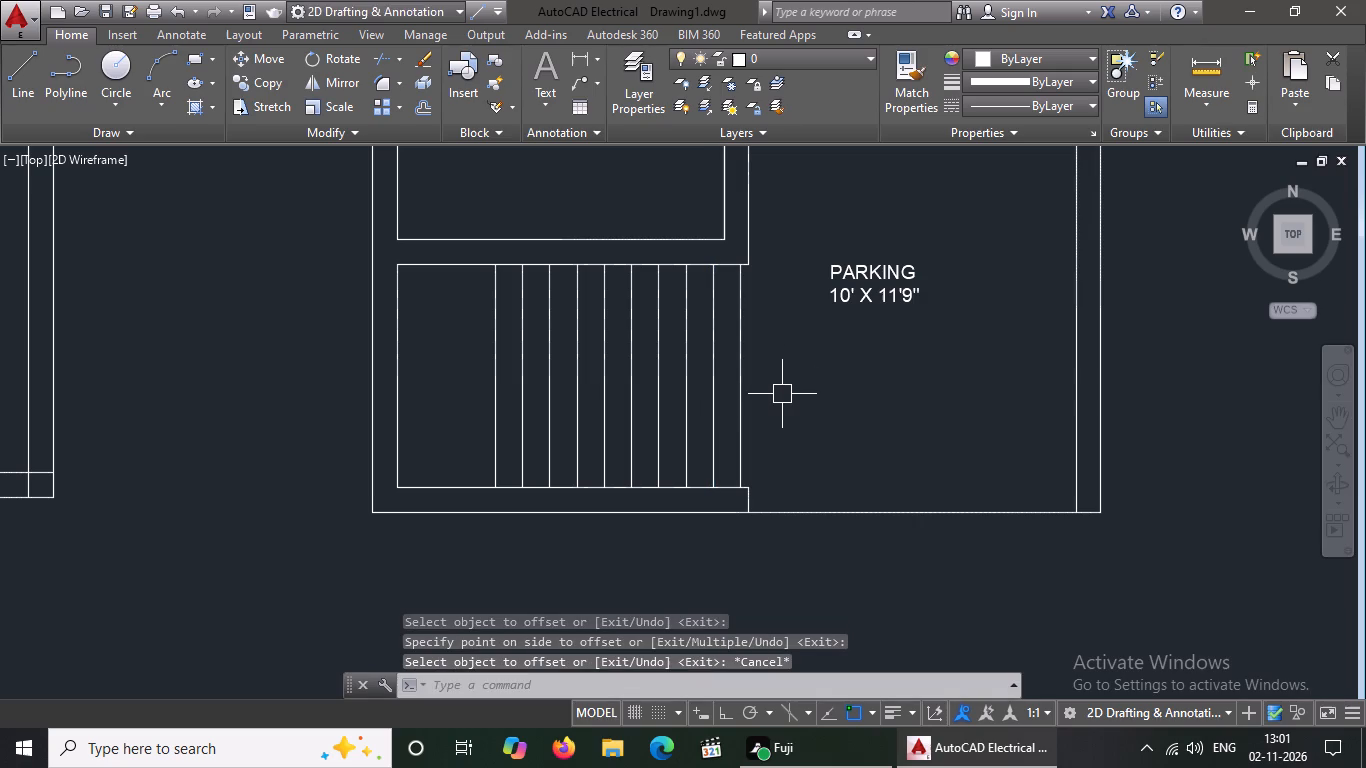
Draw a horizontal line with Ortho on from the midpoint of the stair room's left inner wall to the last tread.
key(l)
key(Return)
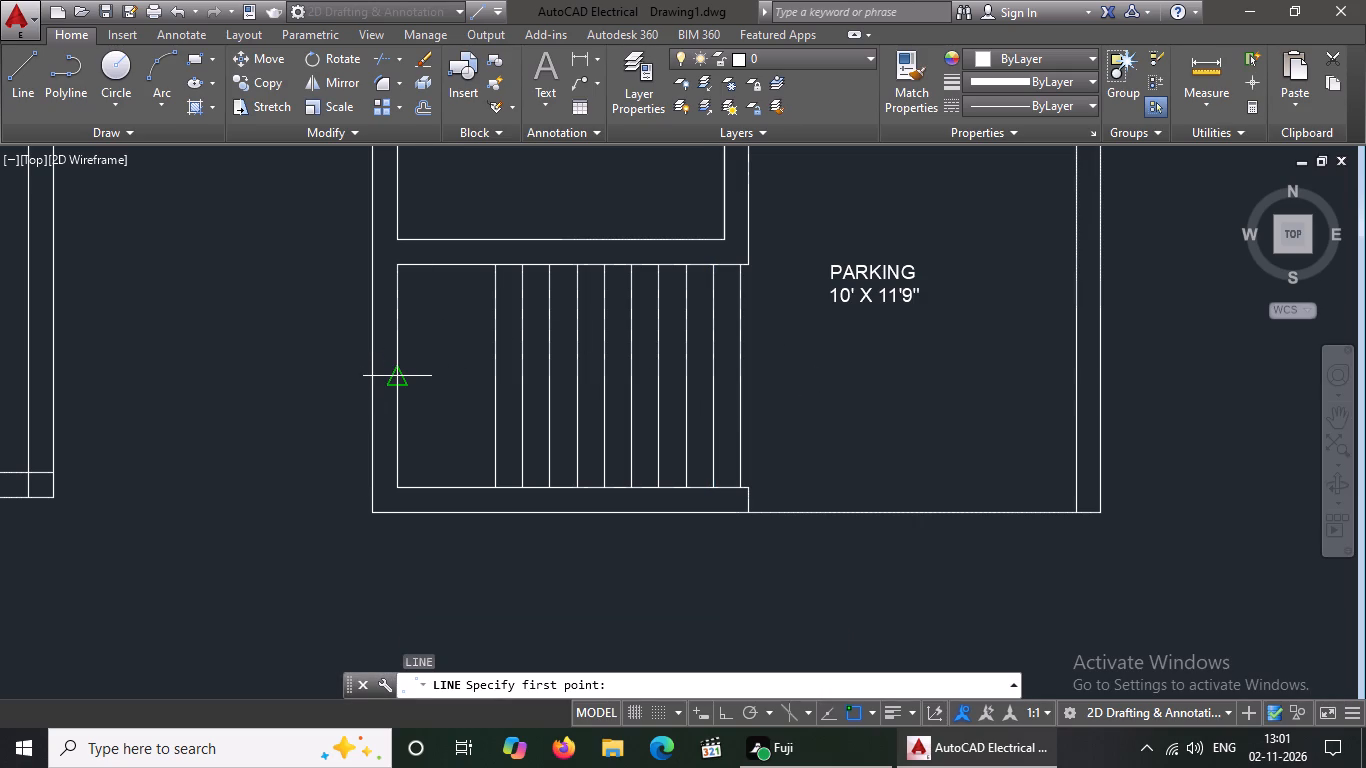
drag(399, 383, 409, 385)
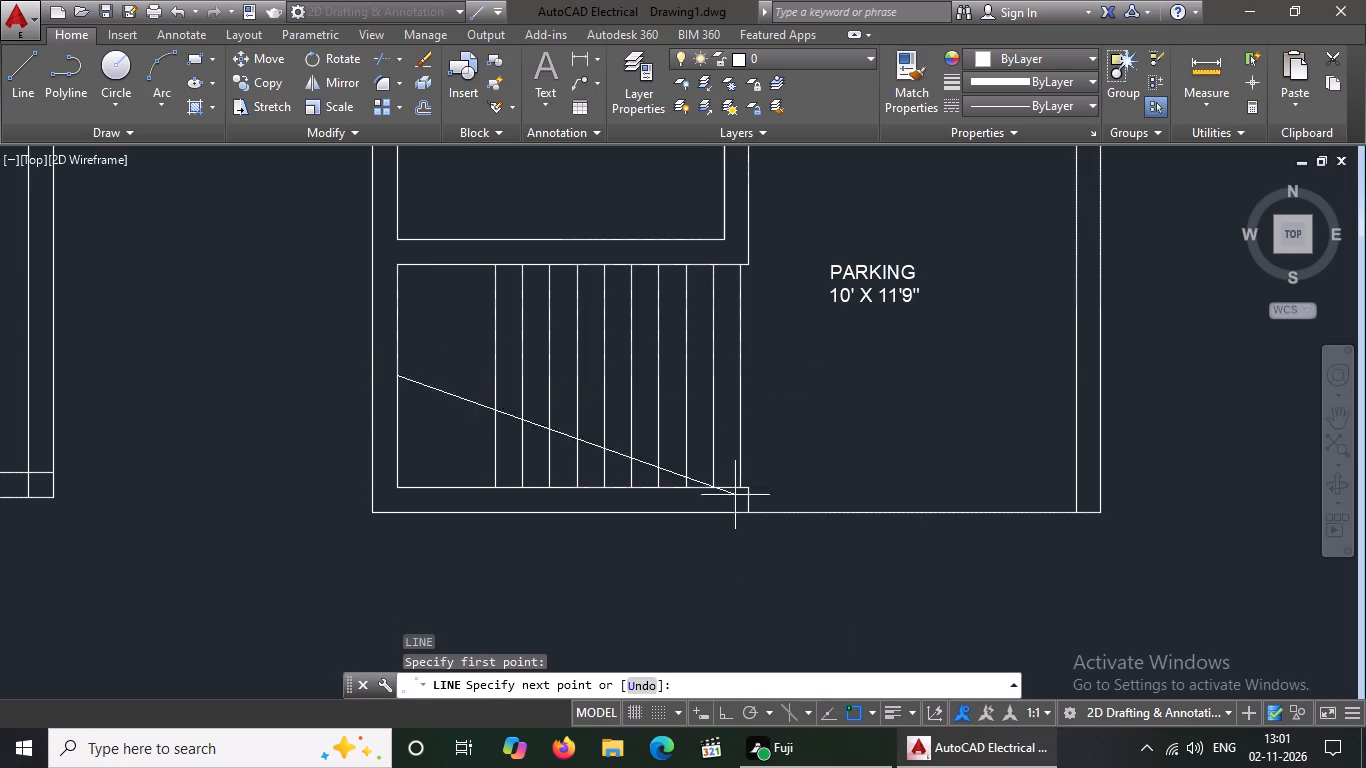
click(722, 718)
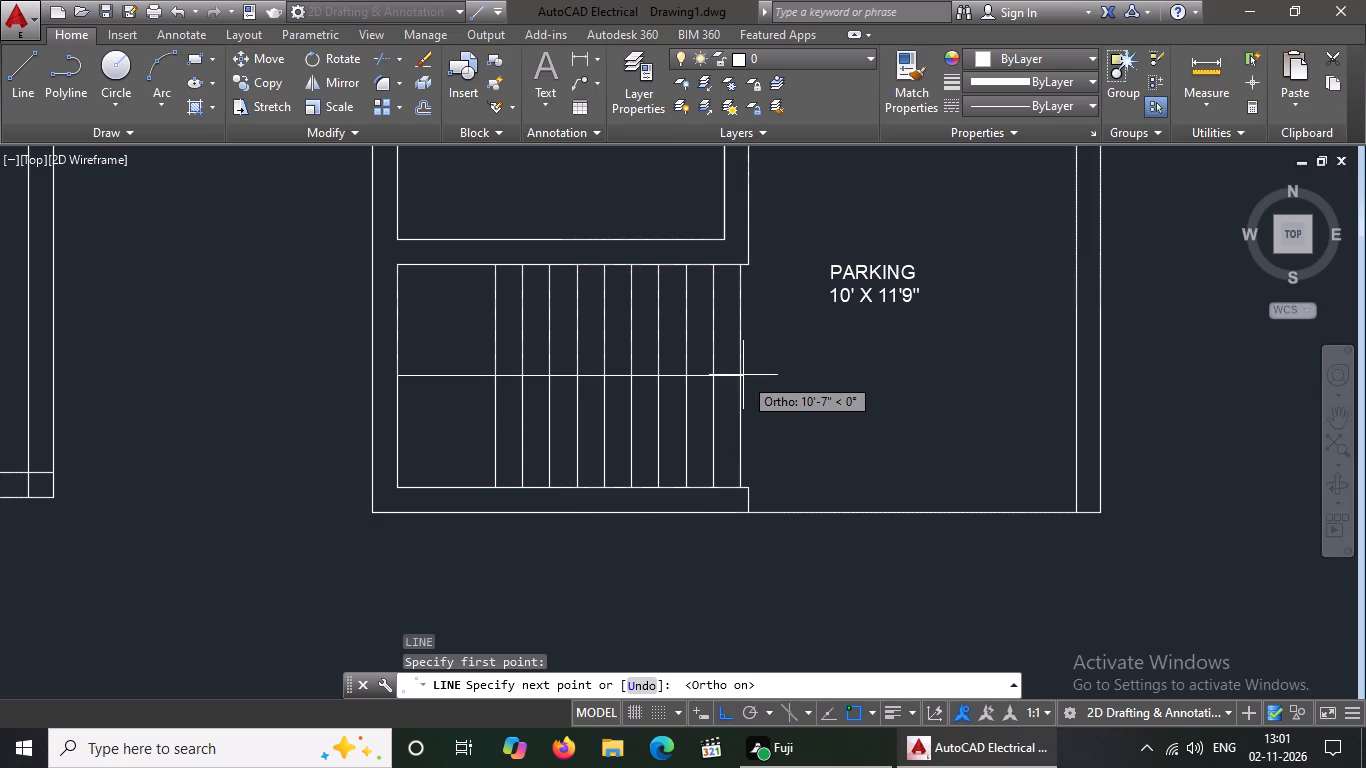
click(740, 376)
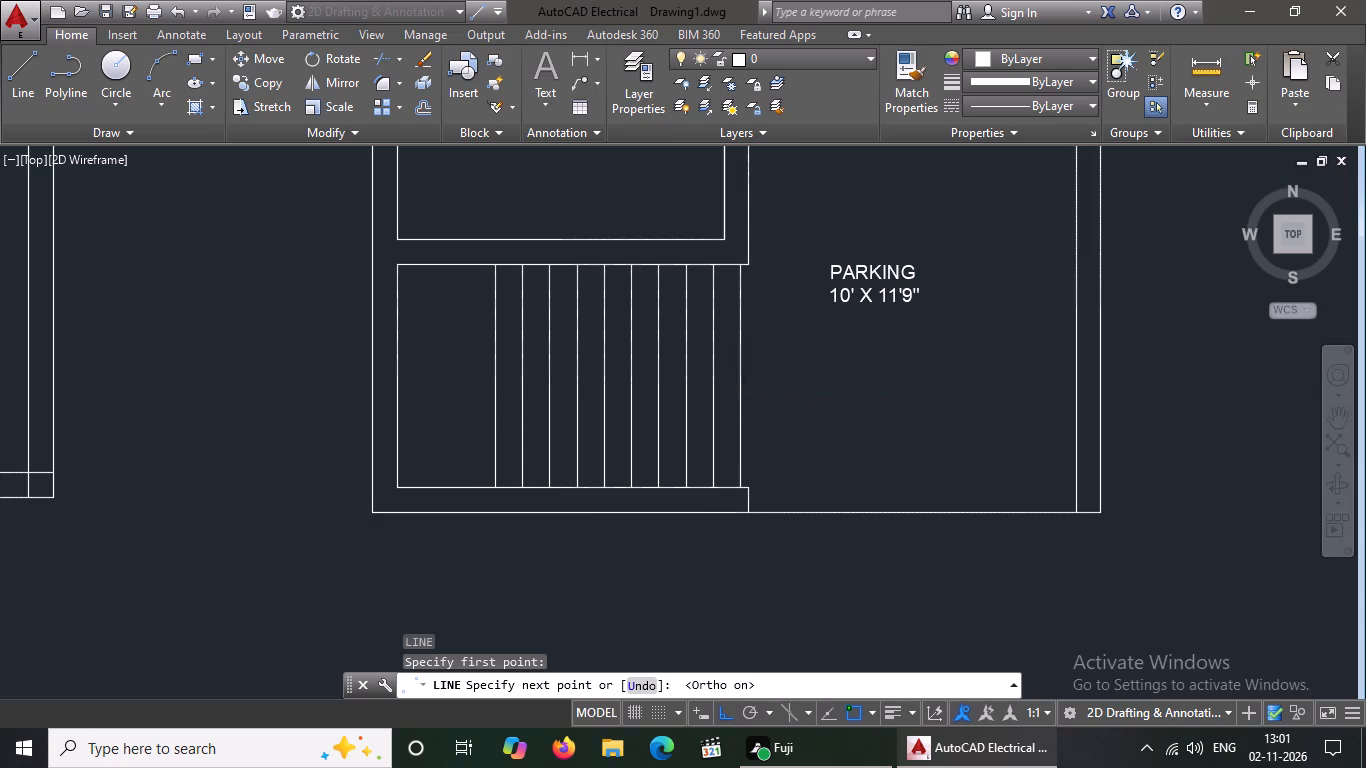
key(Escape)
Place one imperial door and one metric door from the architectural tool palette in the empty space beside the plan.
scroll(707, 440, down, 2)
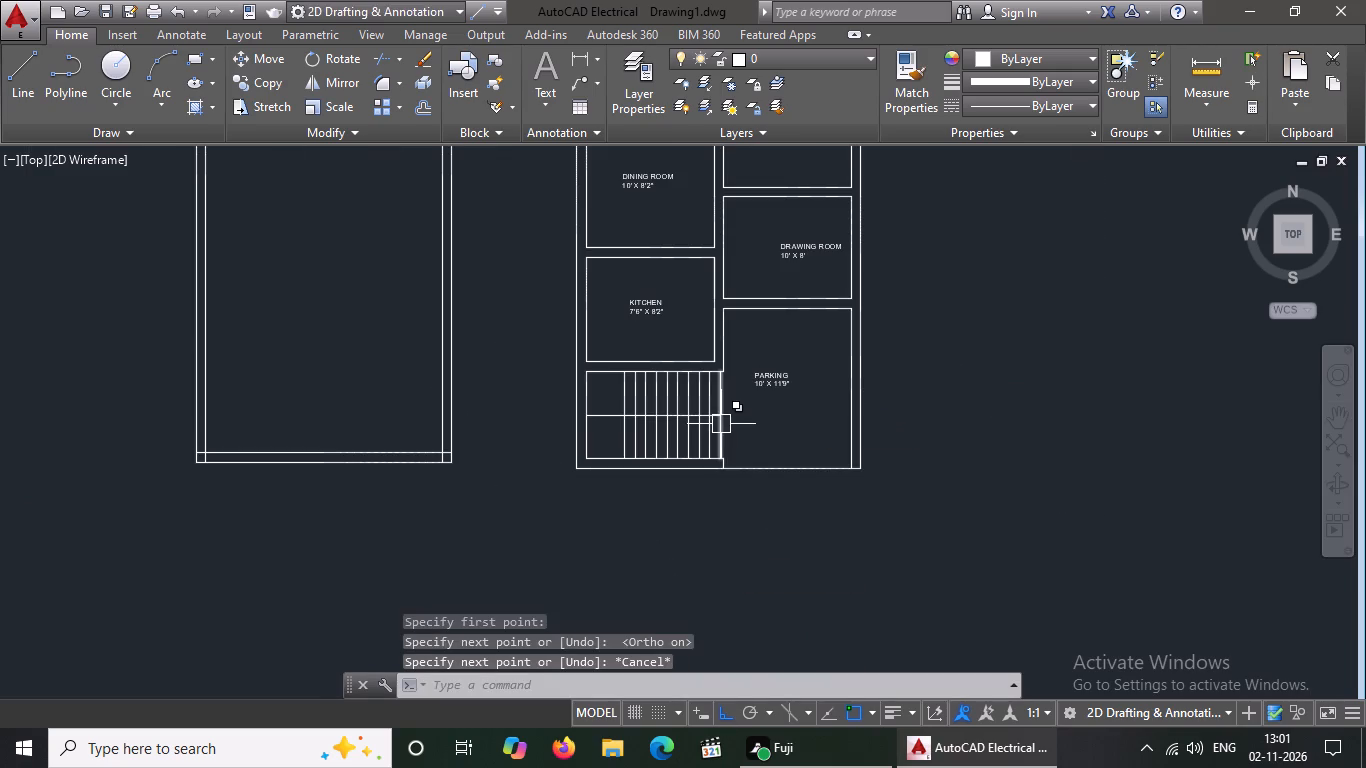
middle_drag(780, 398, 762, 449)
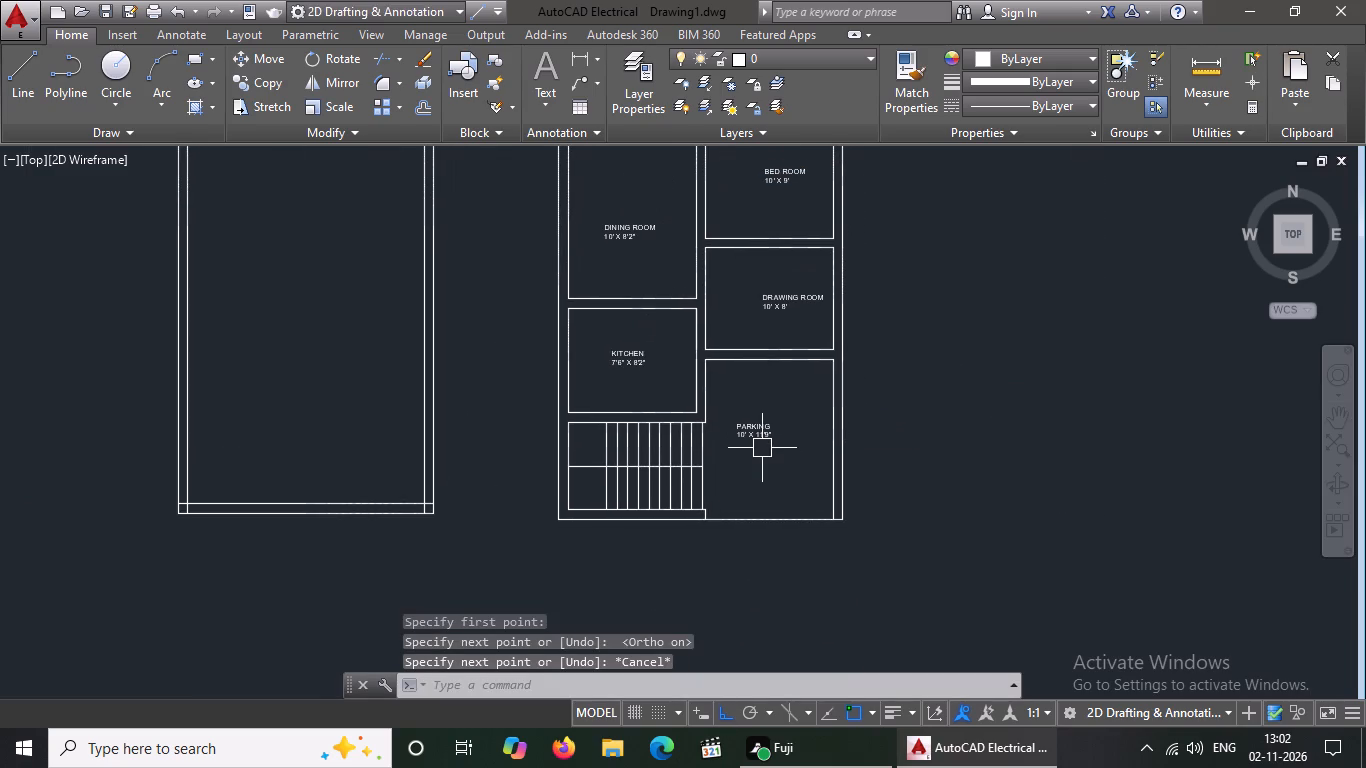
scroll(735, 374, up, 2)
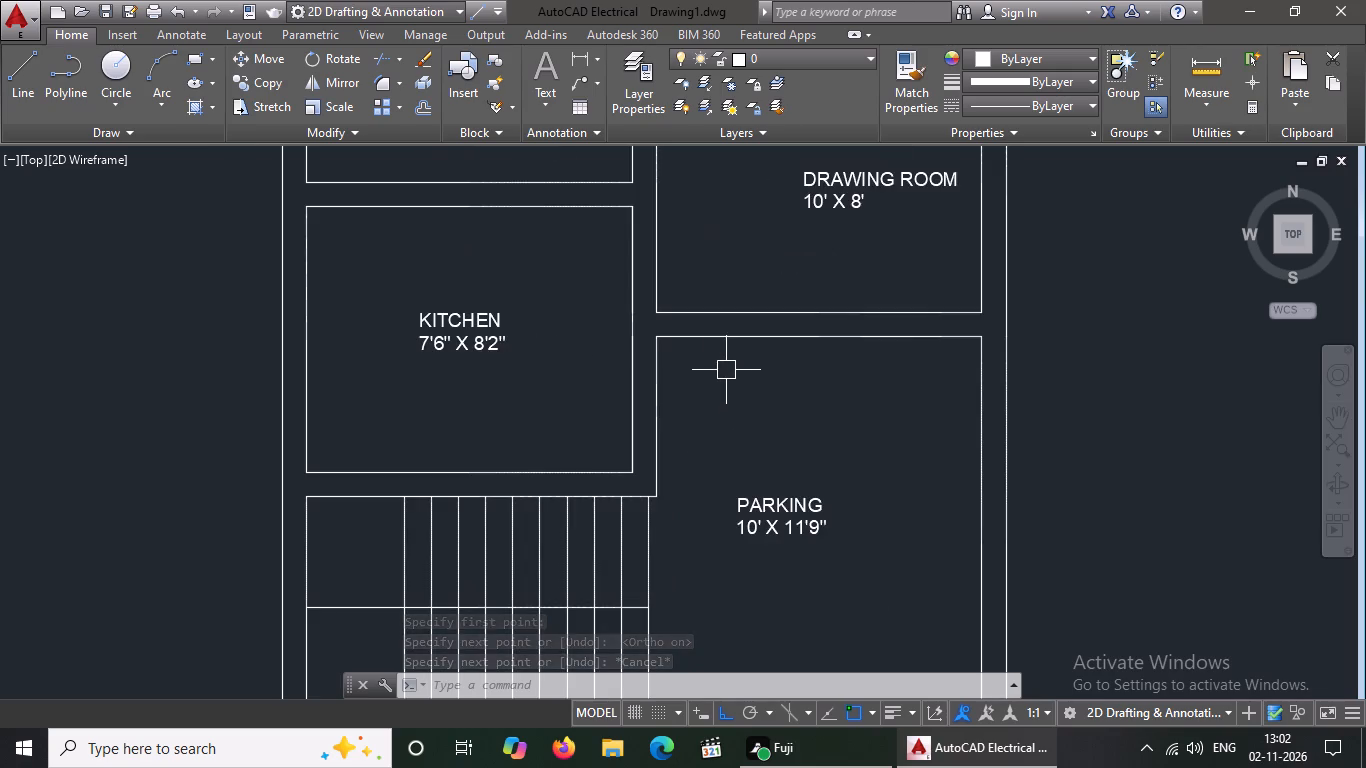
scroll(716, 368, down, 1)
middle_drag(657, 421, 646, 435)
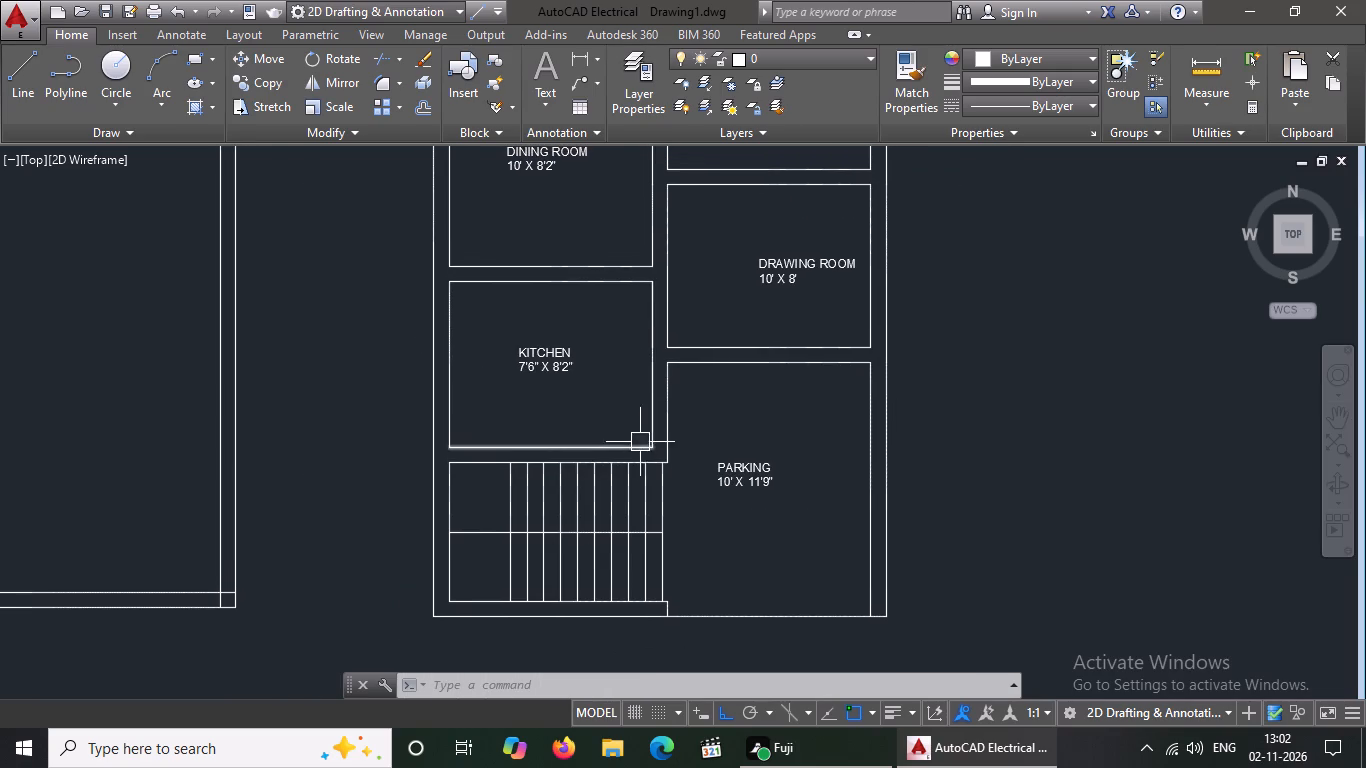
scroll(666, 408, down, 1)
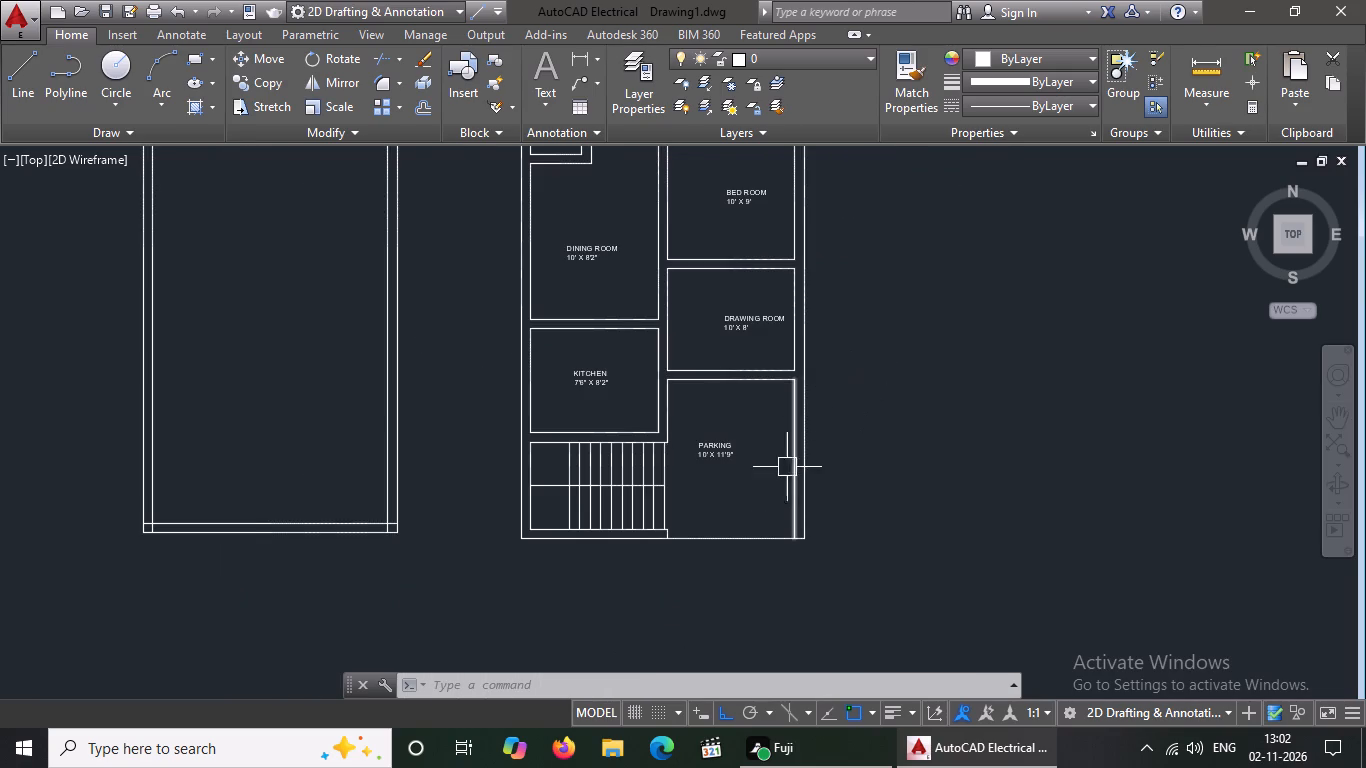
key(Escape)
text(TP)
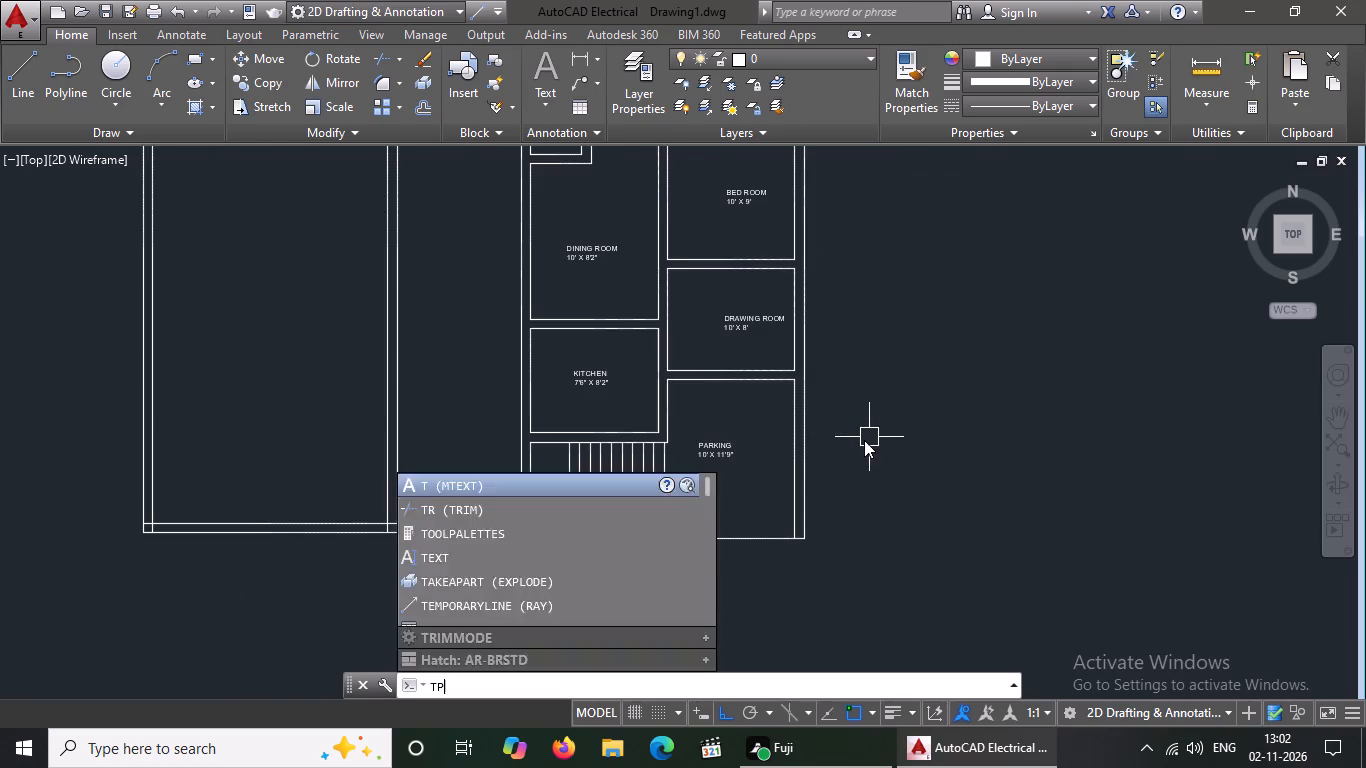
key(space)
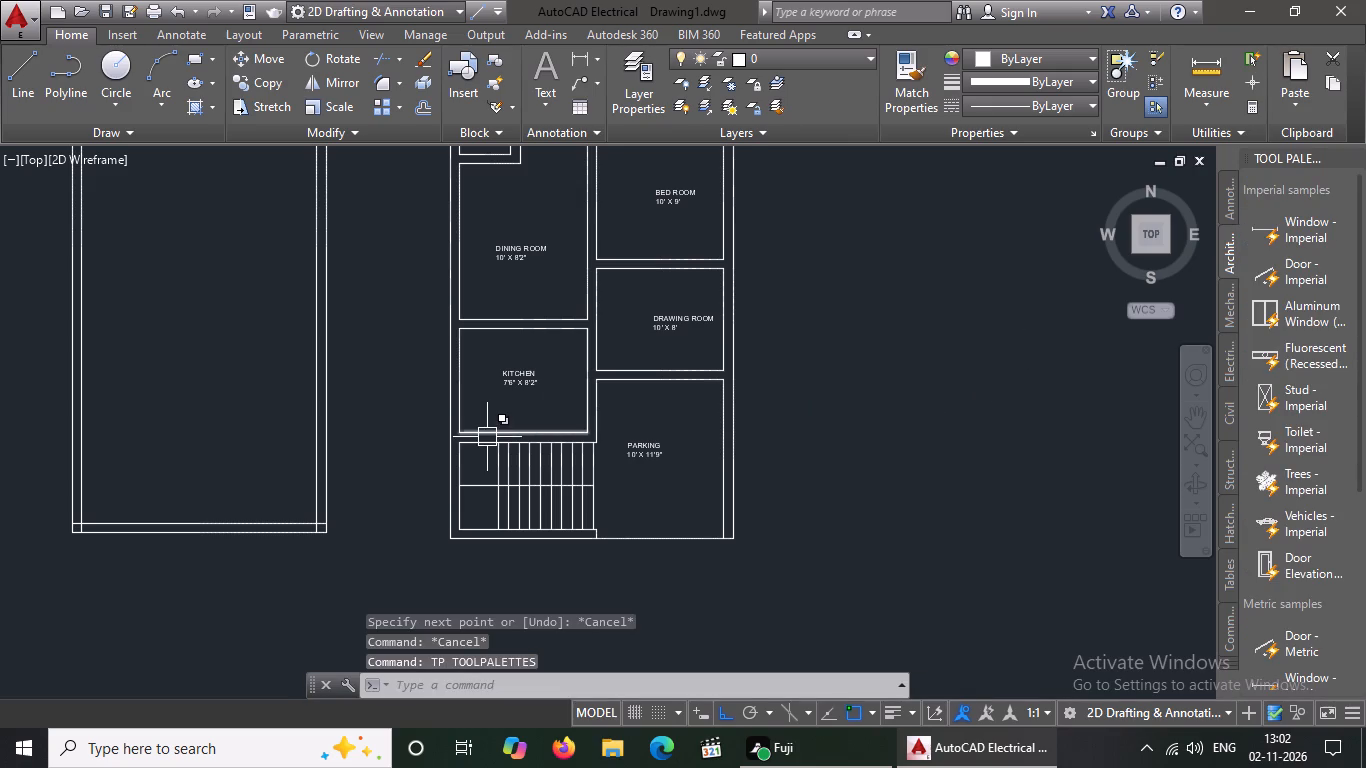
scroll(486, 440, down, 1)
middle_drag(520, 434, 508, 495)
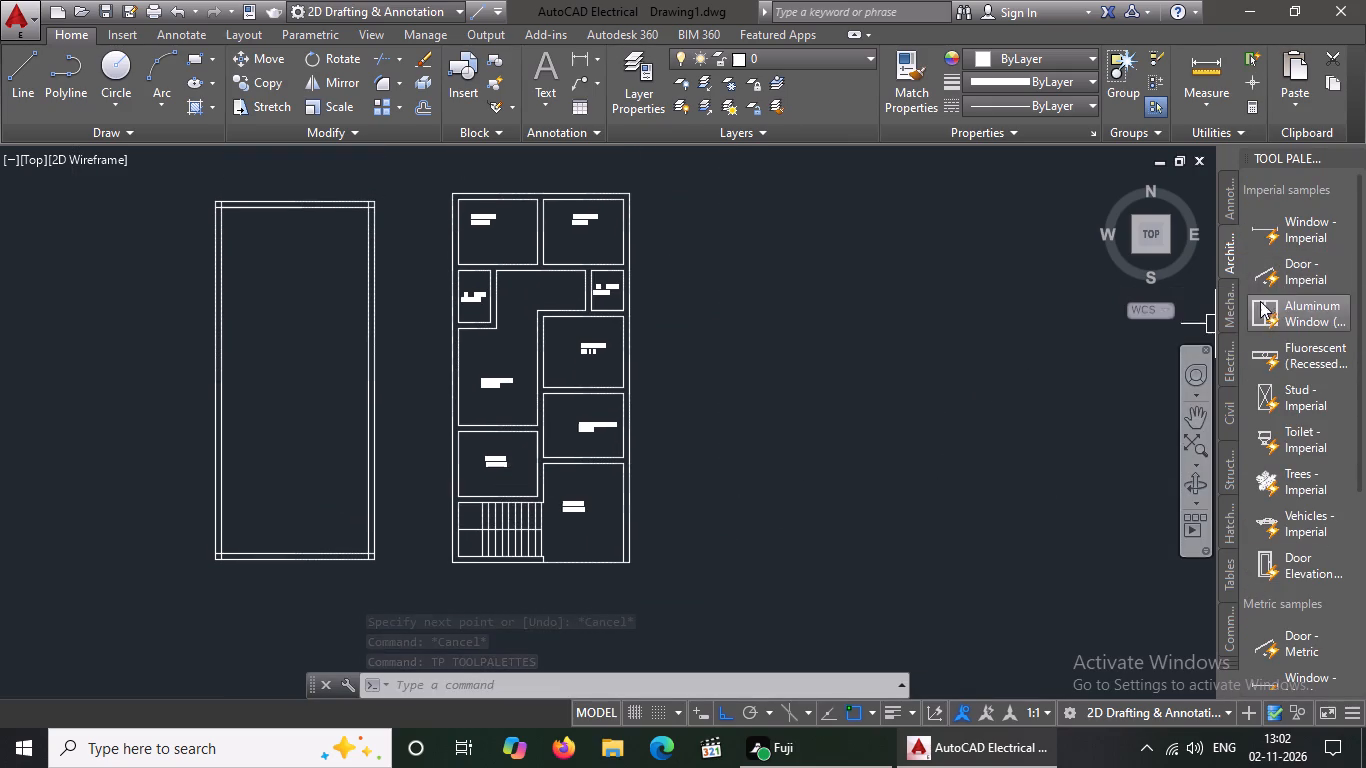
drag(1290, 275, 674, 339)
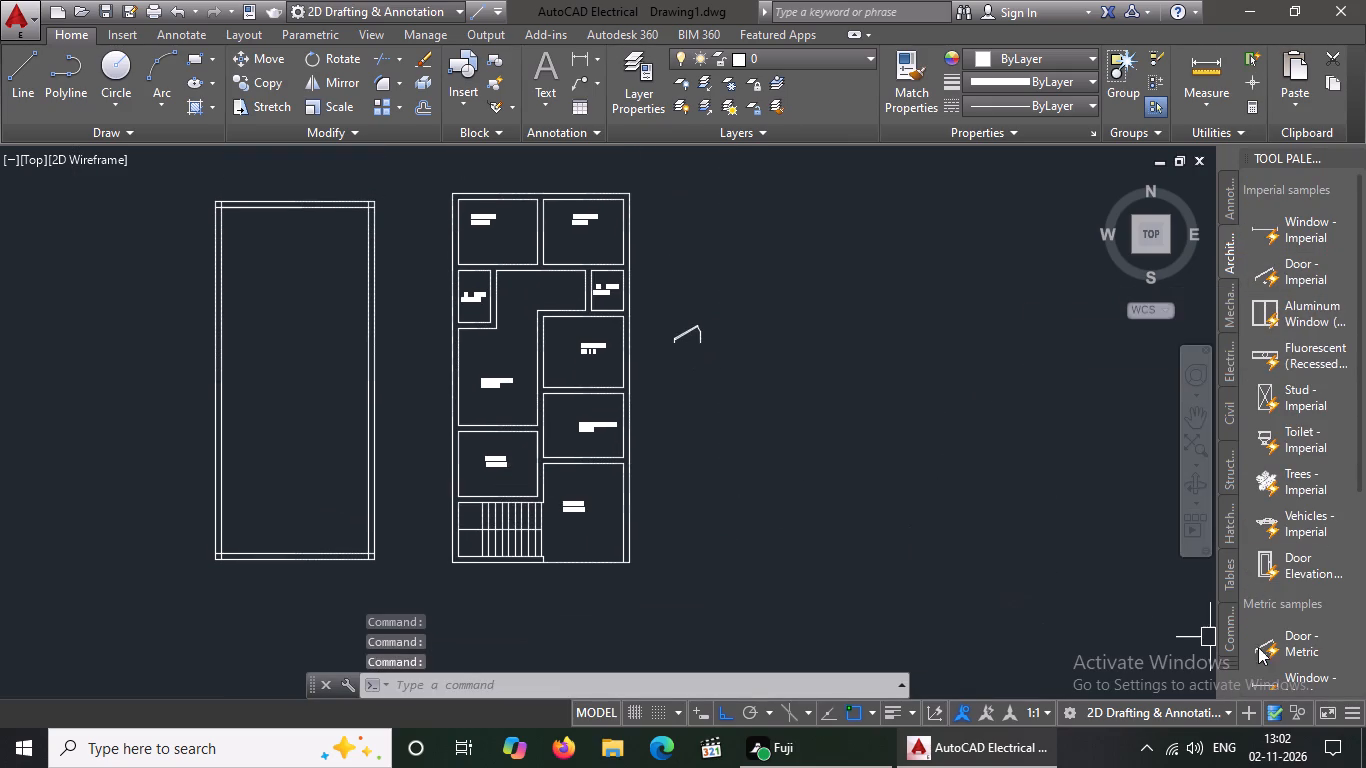
drag(1318, 647, 707, 492)
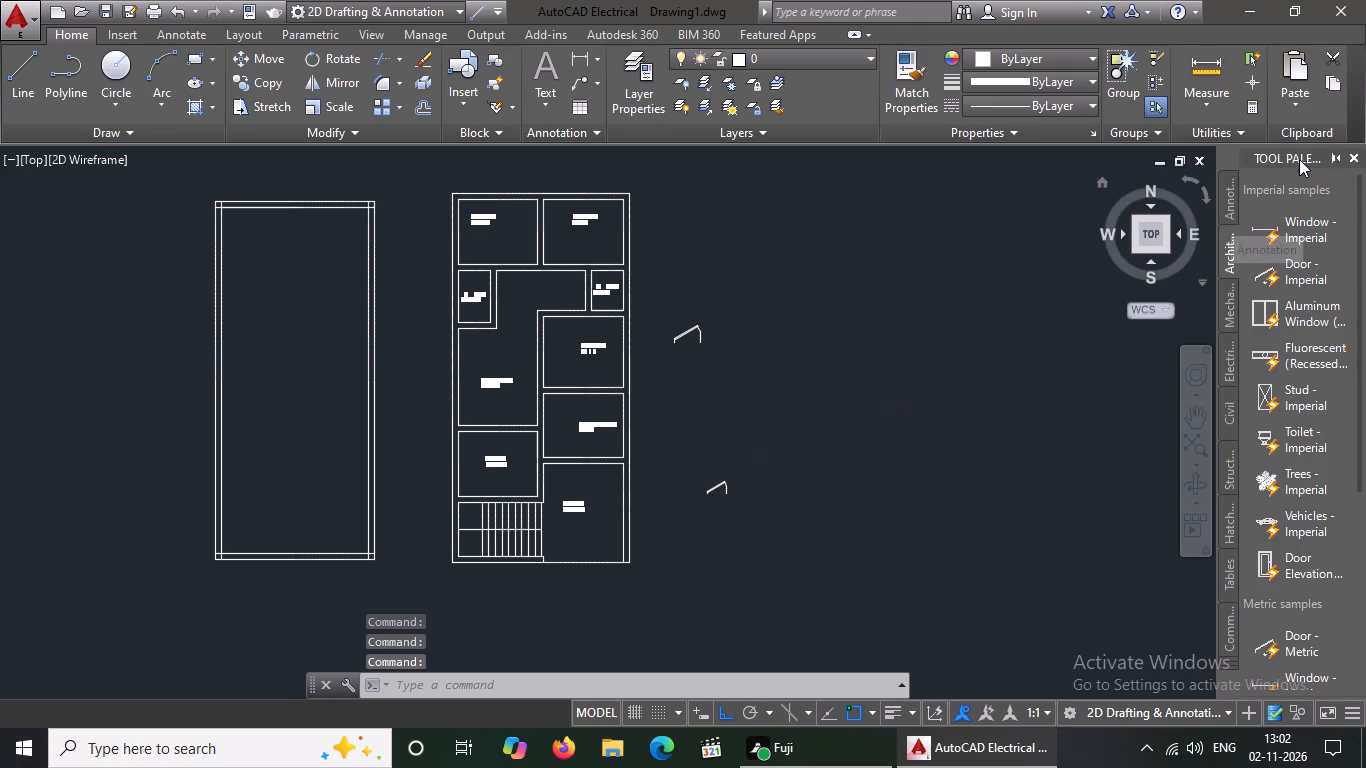
click(1349, 155)
Set both the metric and imperial door blocks to Open 90º.
scroll(691, 500, up, 2)
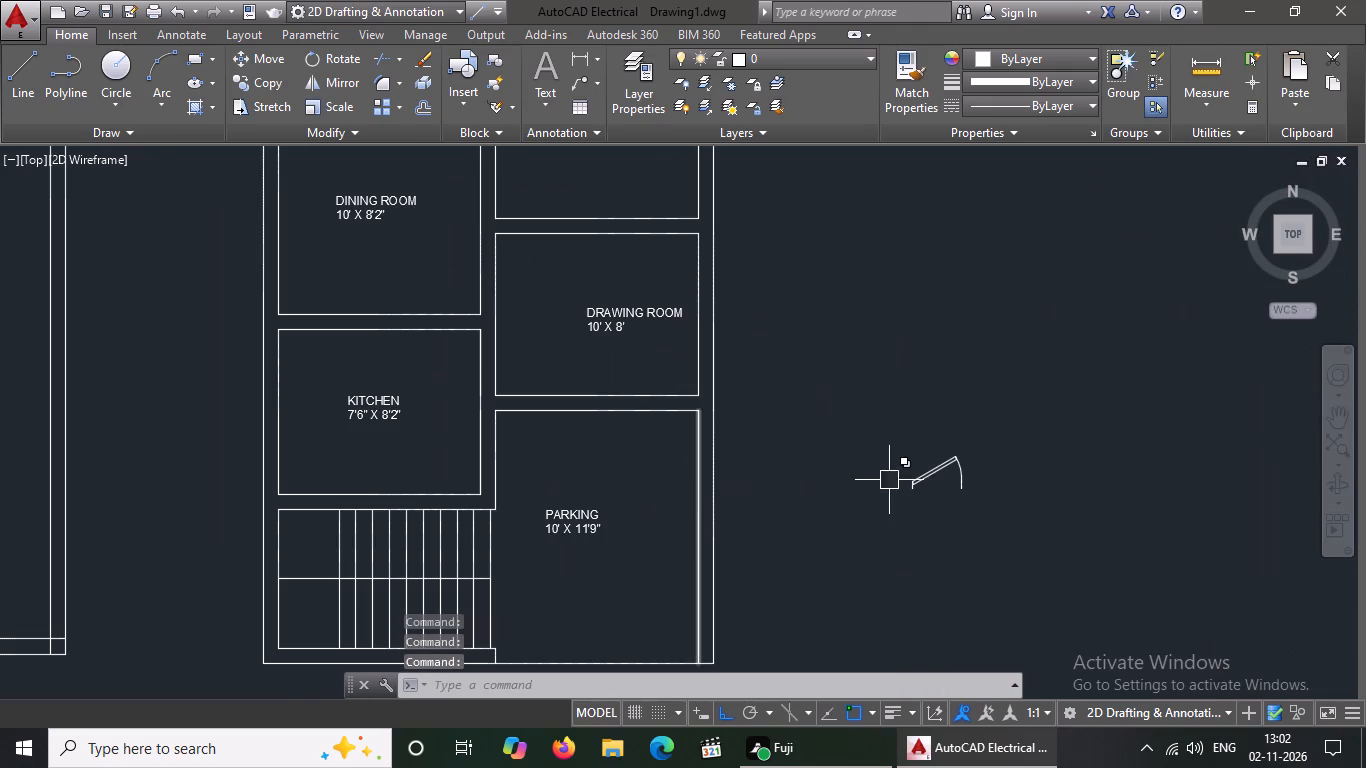
click(923, 478)
click(904, 453)
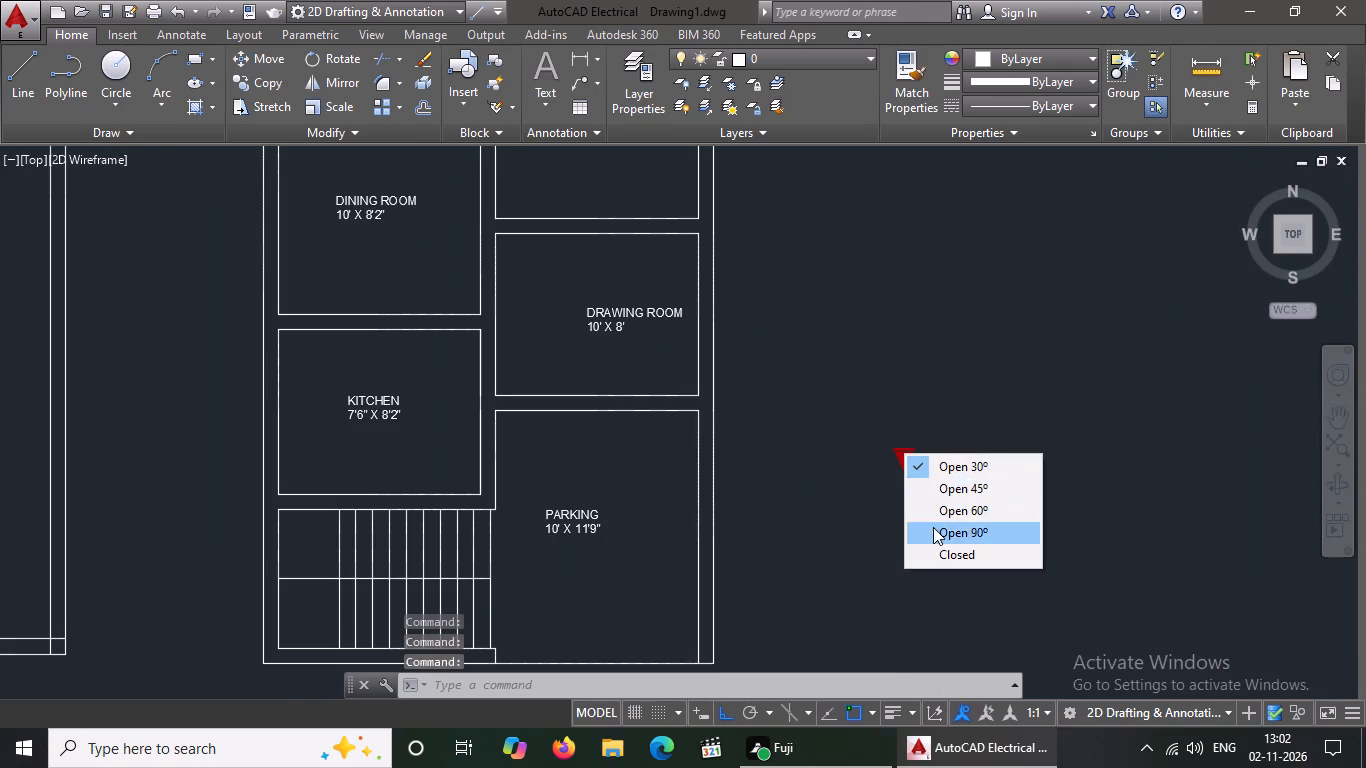
click(934, 527)
scroll(817, 501, down, 1)
click(839, 247)
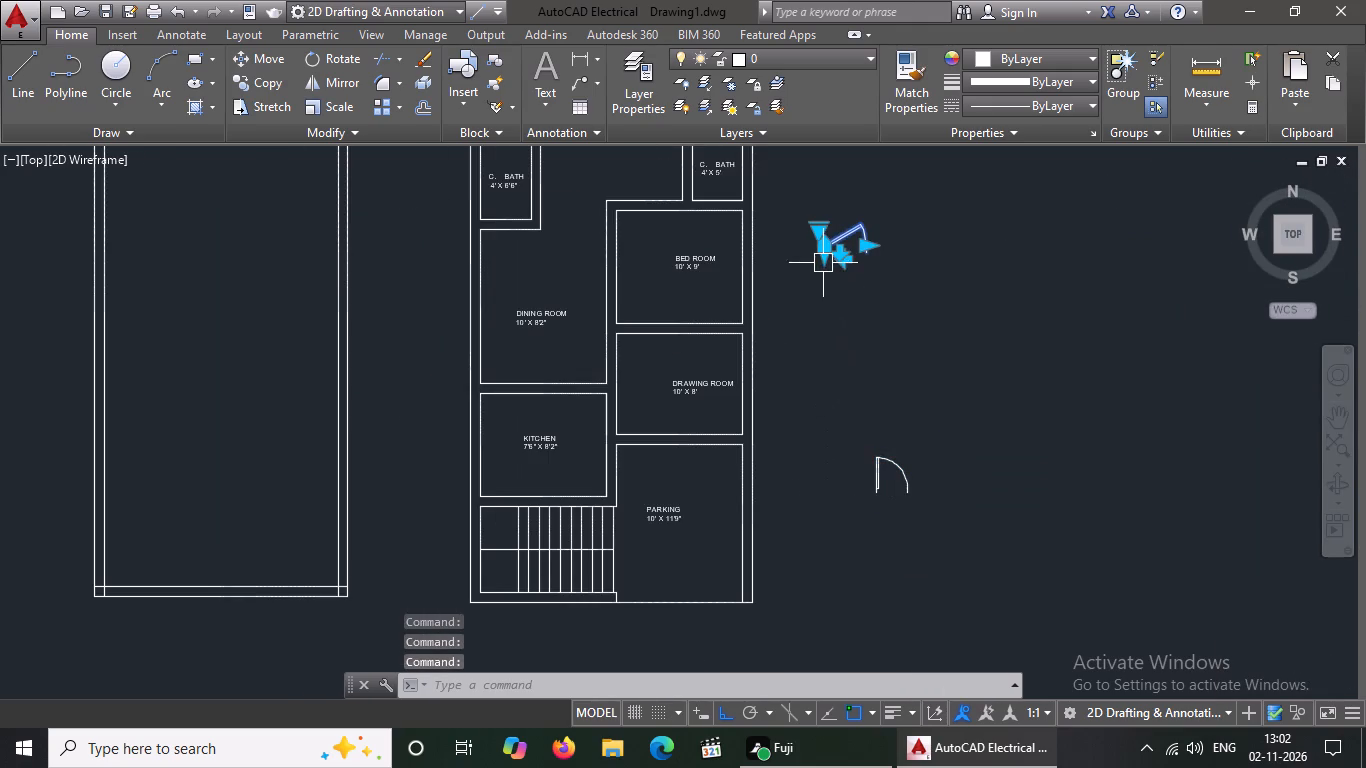
click(816, 237)
click(853, 317)
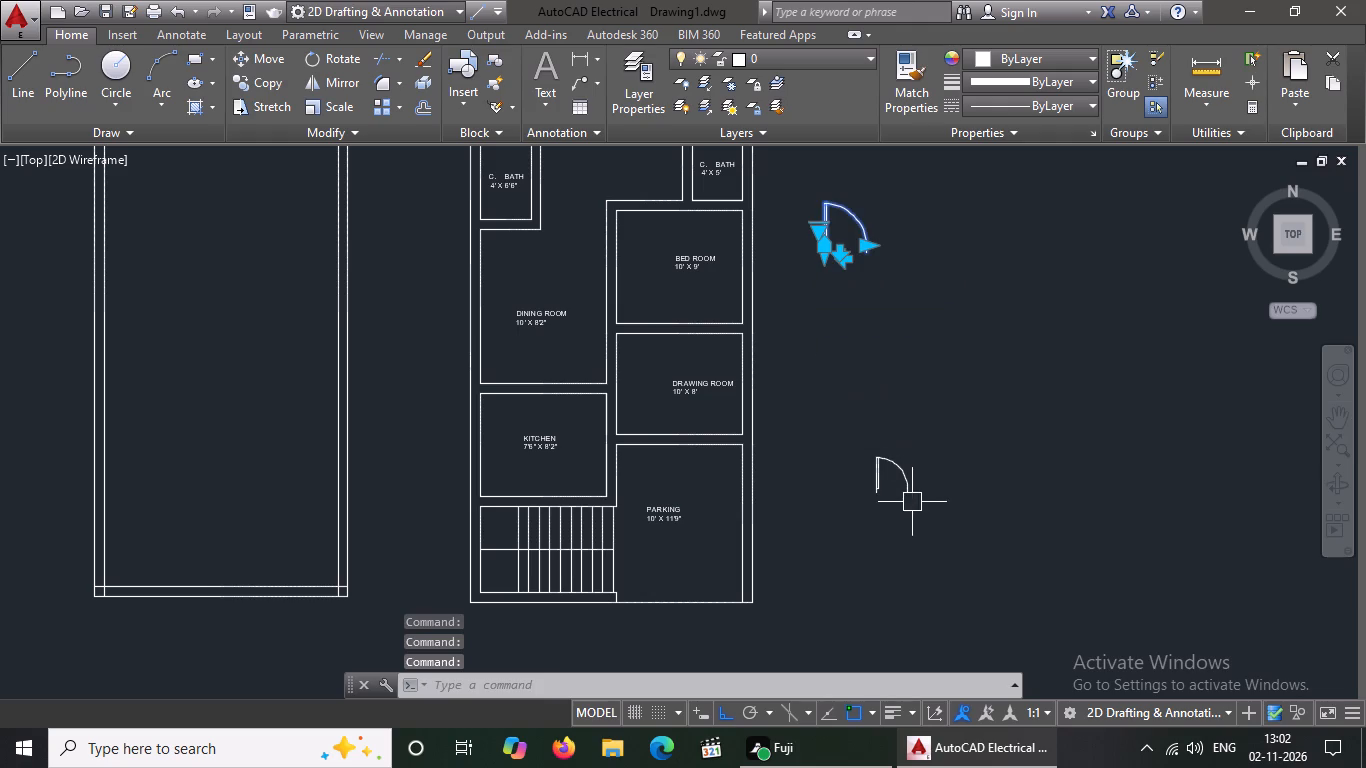
Copy the smaller door beside the plan to the parking's upper-left inner corner, in the drawing room wall, with Ortho off.
scroll(901, 479, up, 1)
click(901, 479)
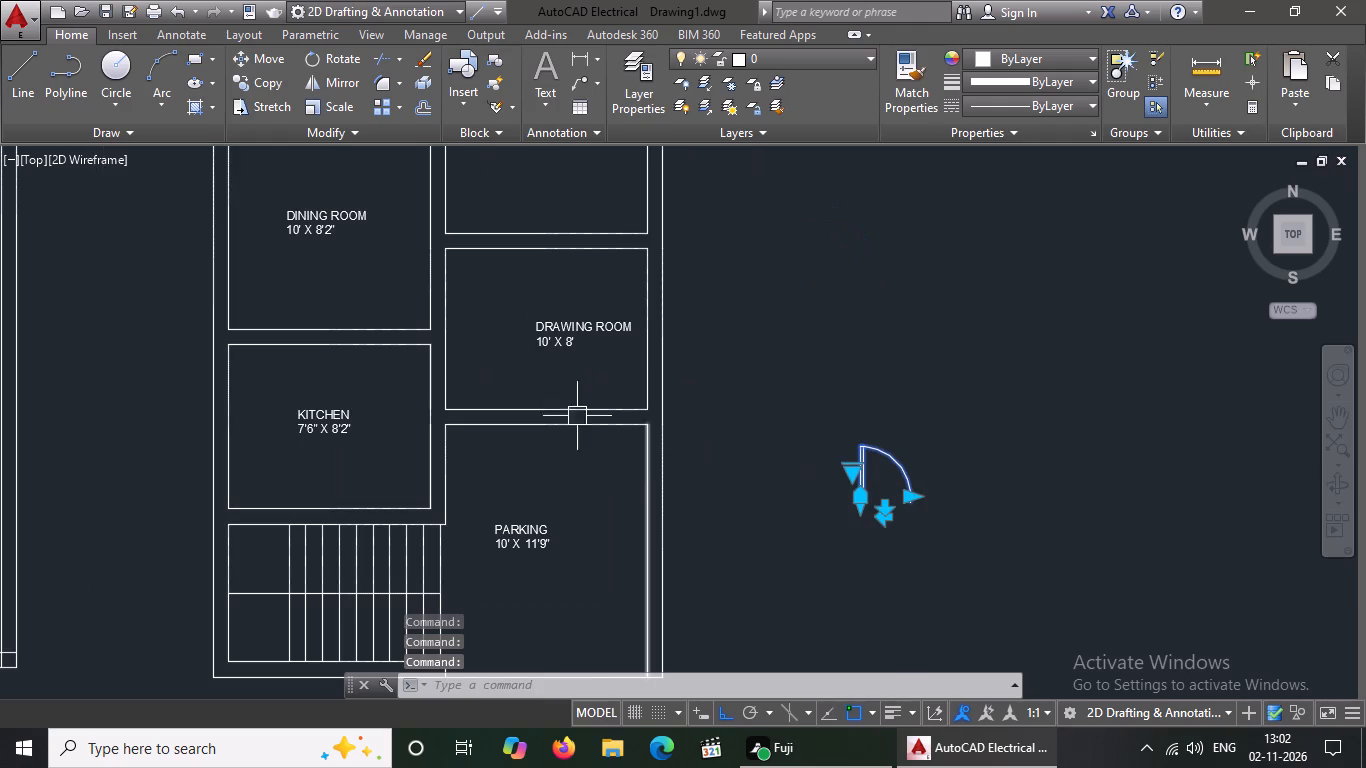
click(256, 90)
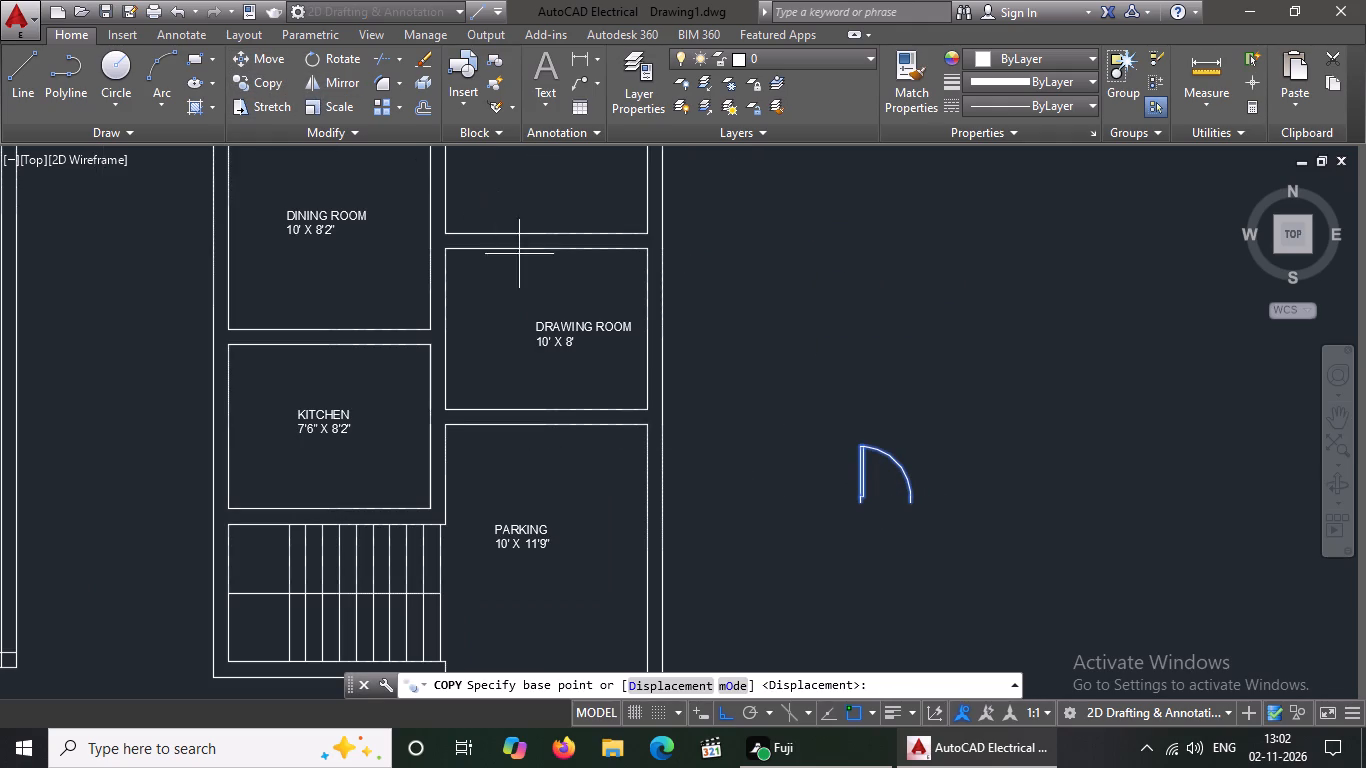
click(861, 503)
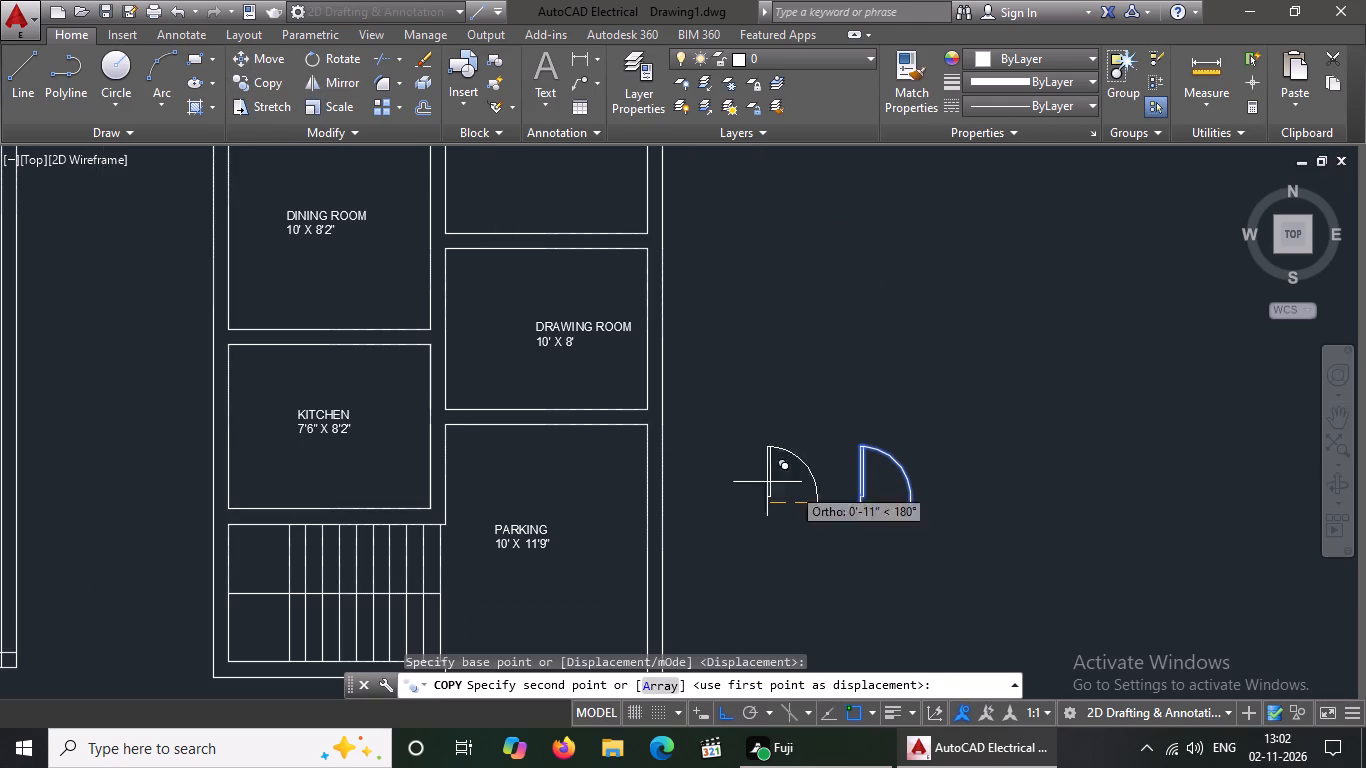
click(724, 718)
scroll(444, 407, up, 3)
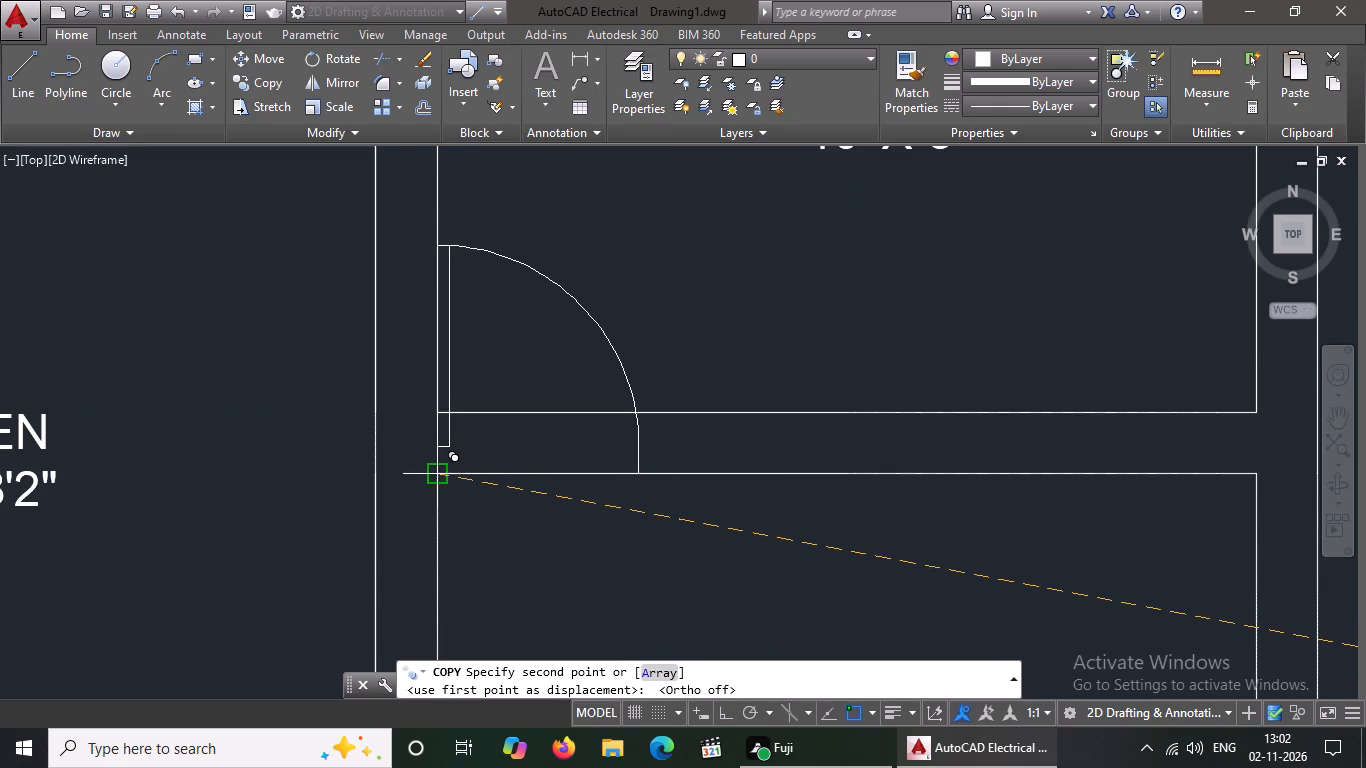
click(437, 472)
scroll(451, 414, down, 2)
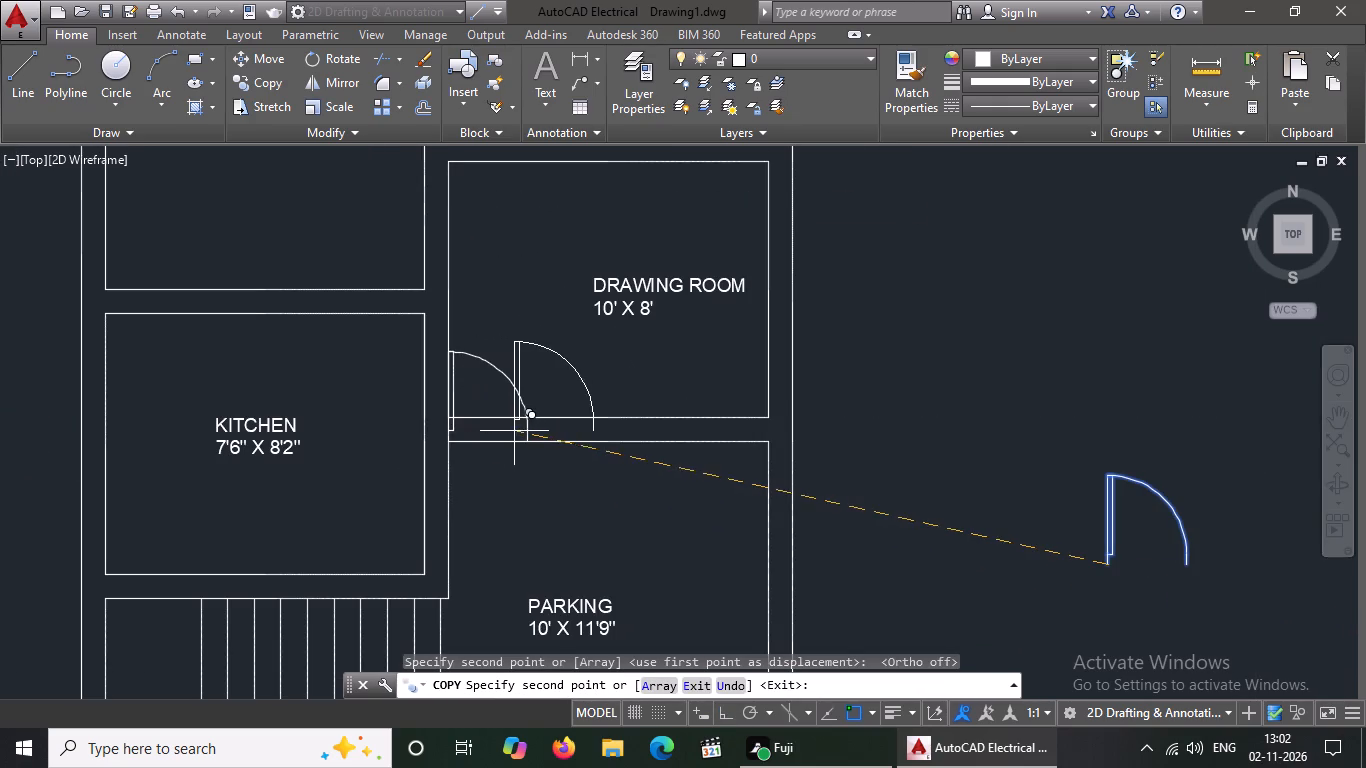
key(Escape)
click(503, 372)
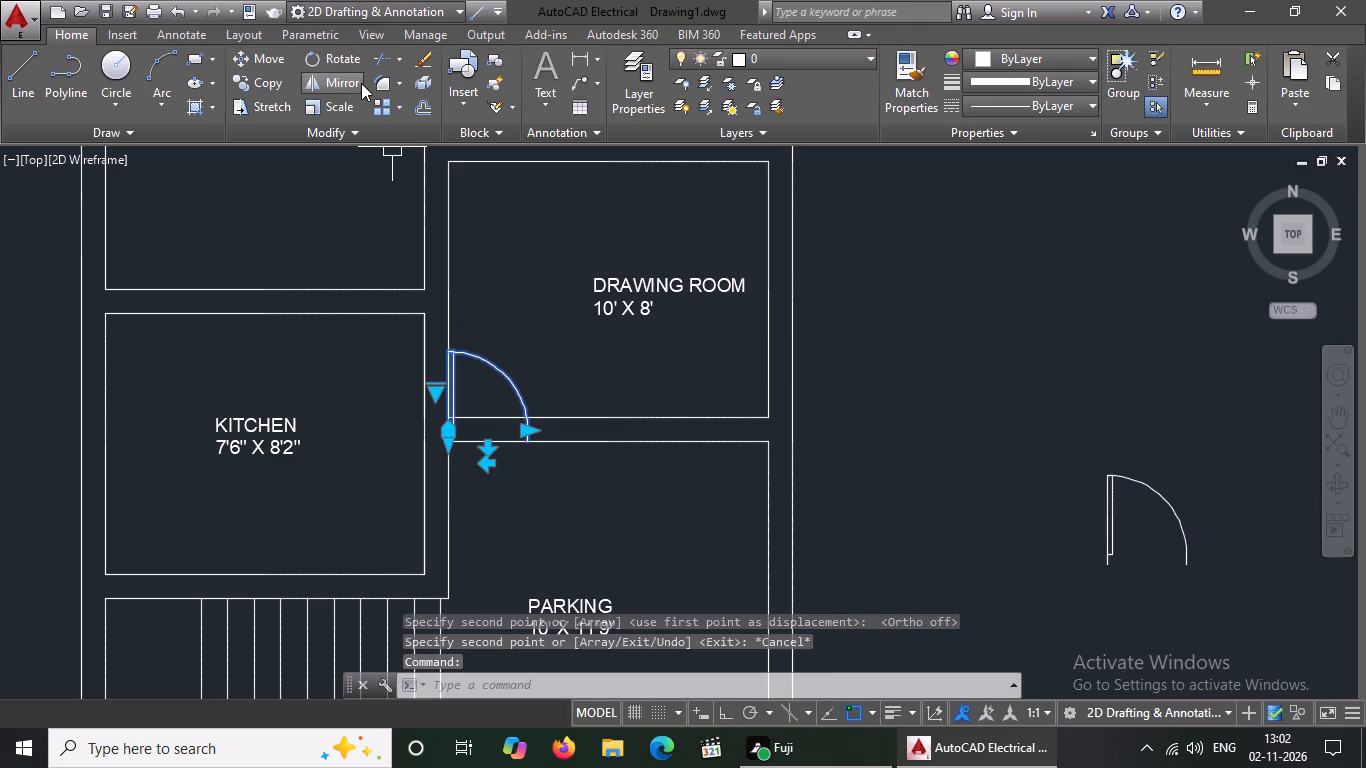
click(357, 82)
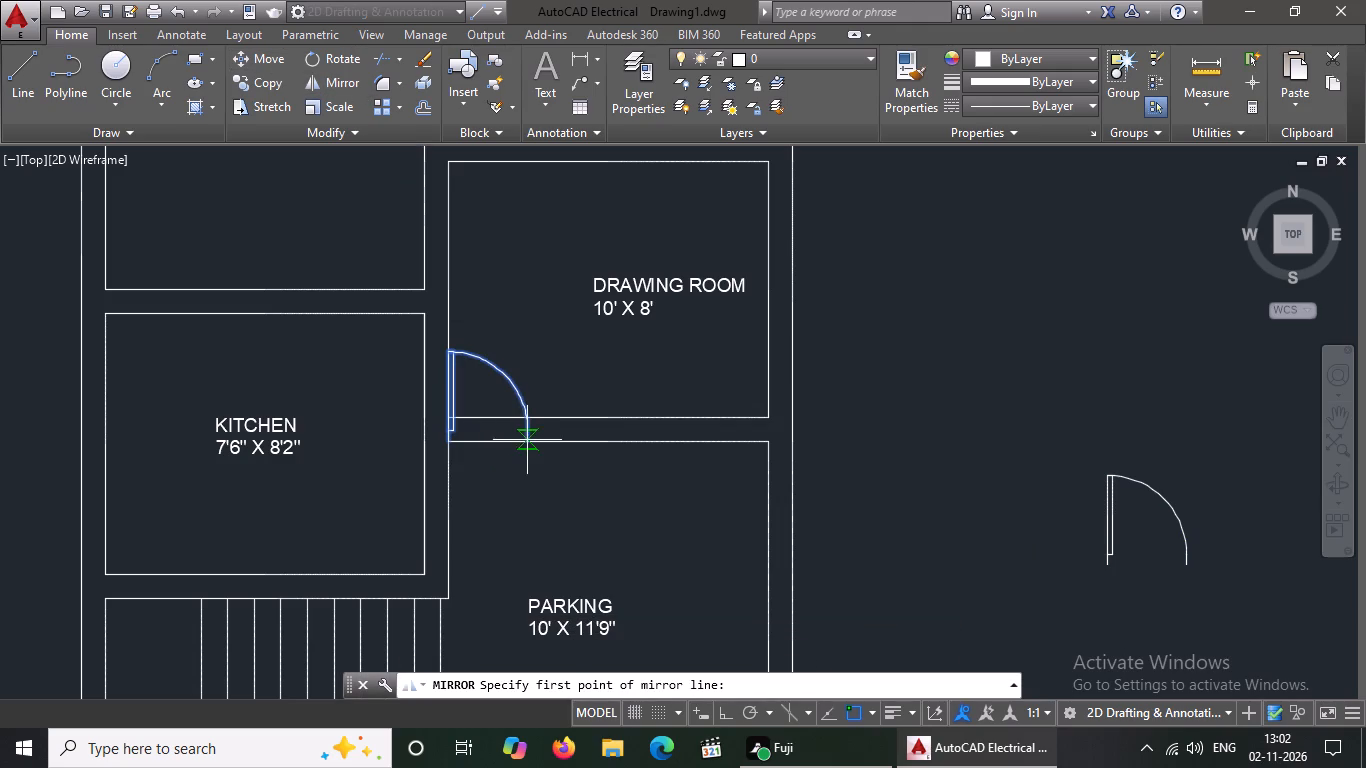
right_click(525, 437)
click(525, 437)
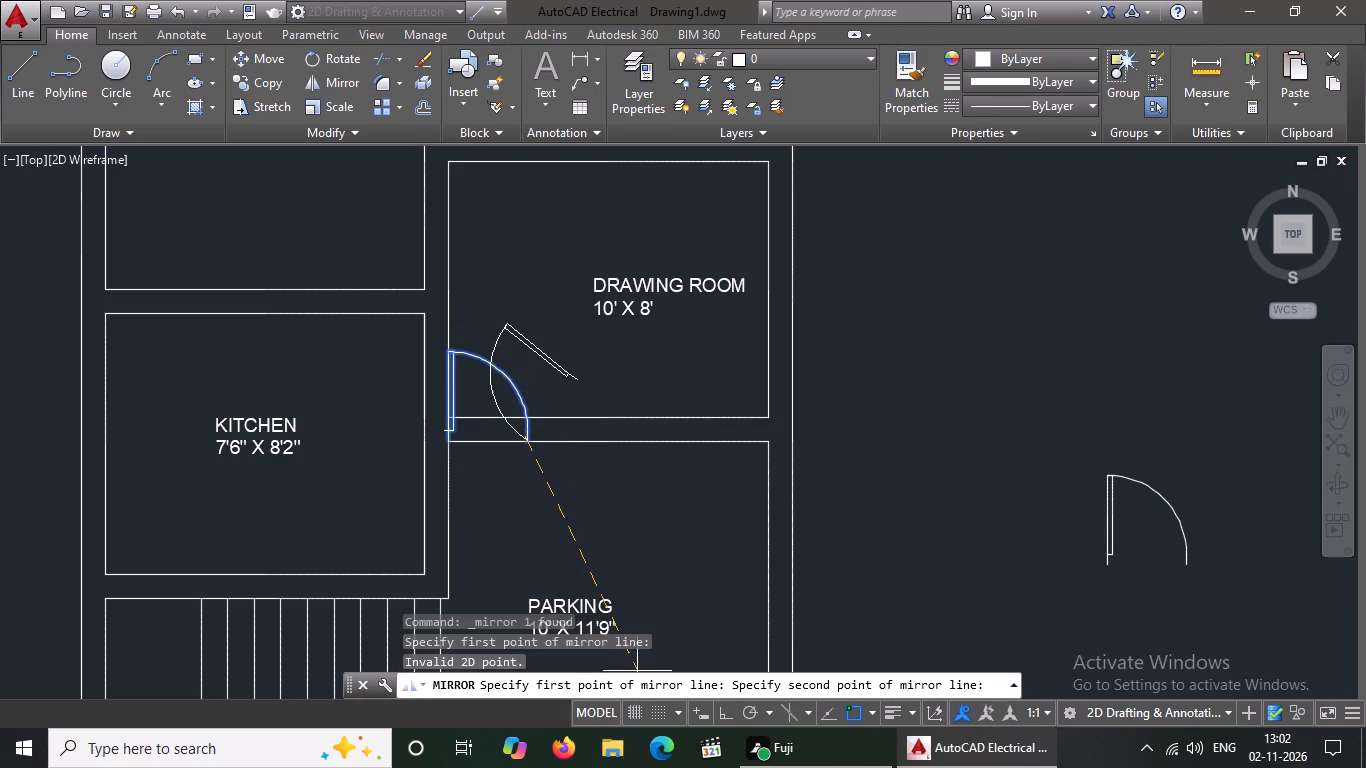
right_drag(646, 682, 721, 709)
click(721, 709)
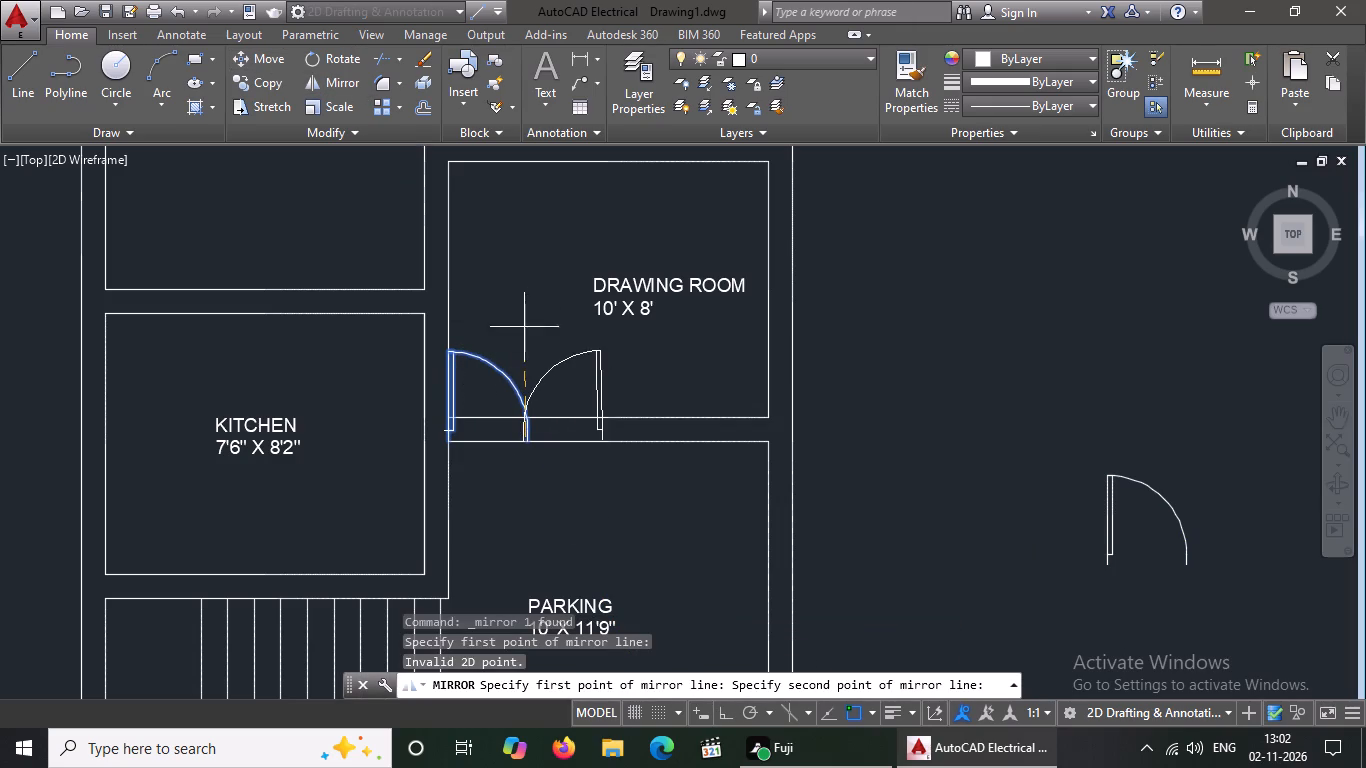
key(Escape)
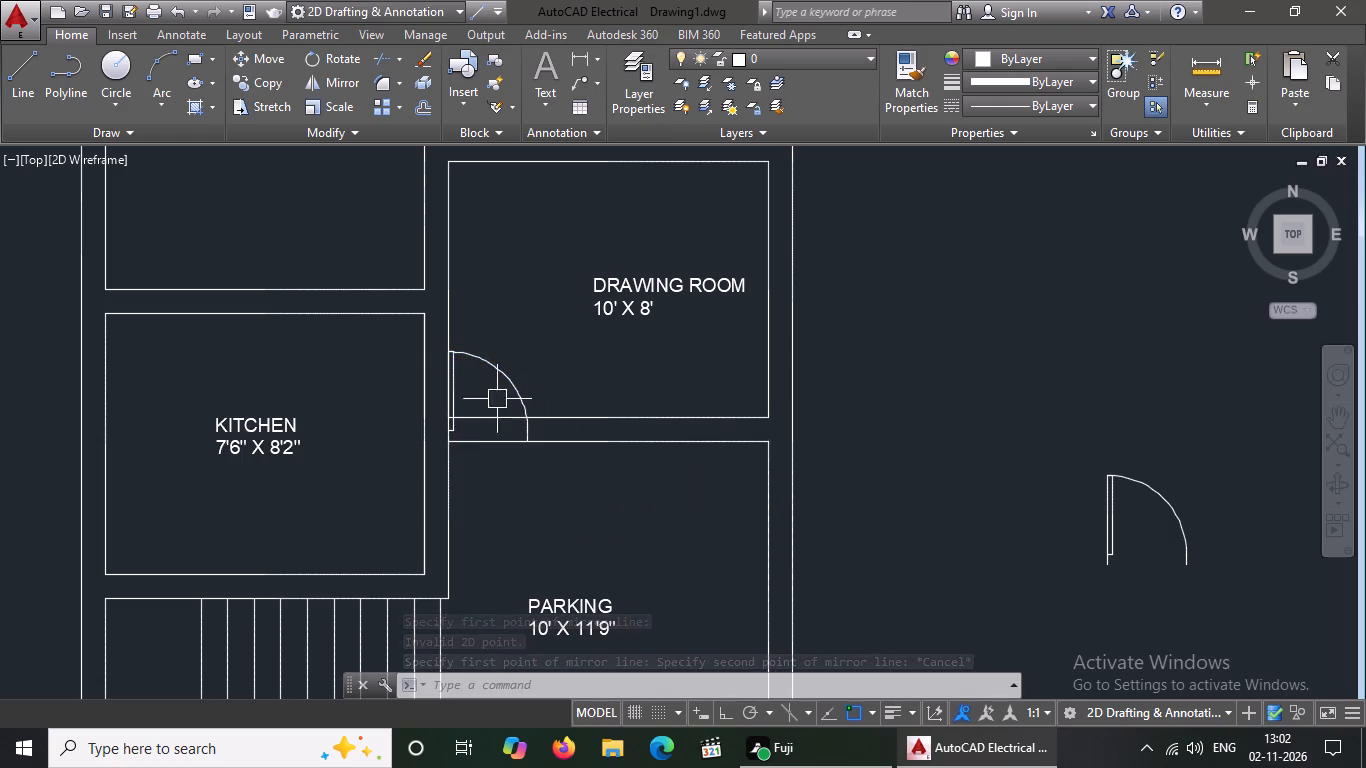
Mirror the drawing room door about a vertical line through its arc end with Ortho on, keeping the original, for a double door.
click(487, 369)
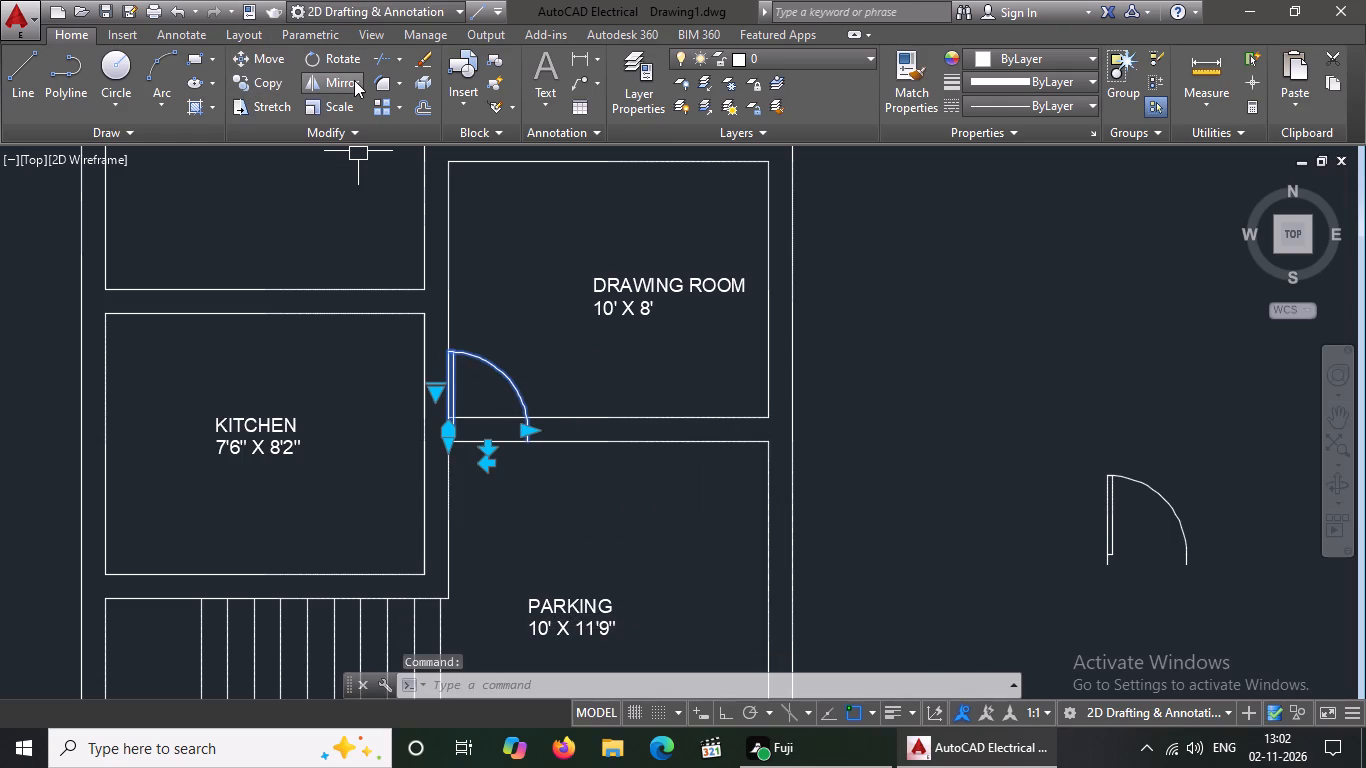
click(355, 81)
right_click(525, 445)
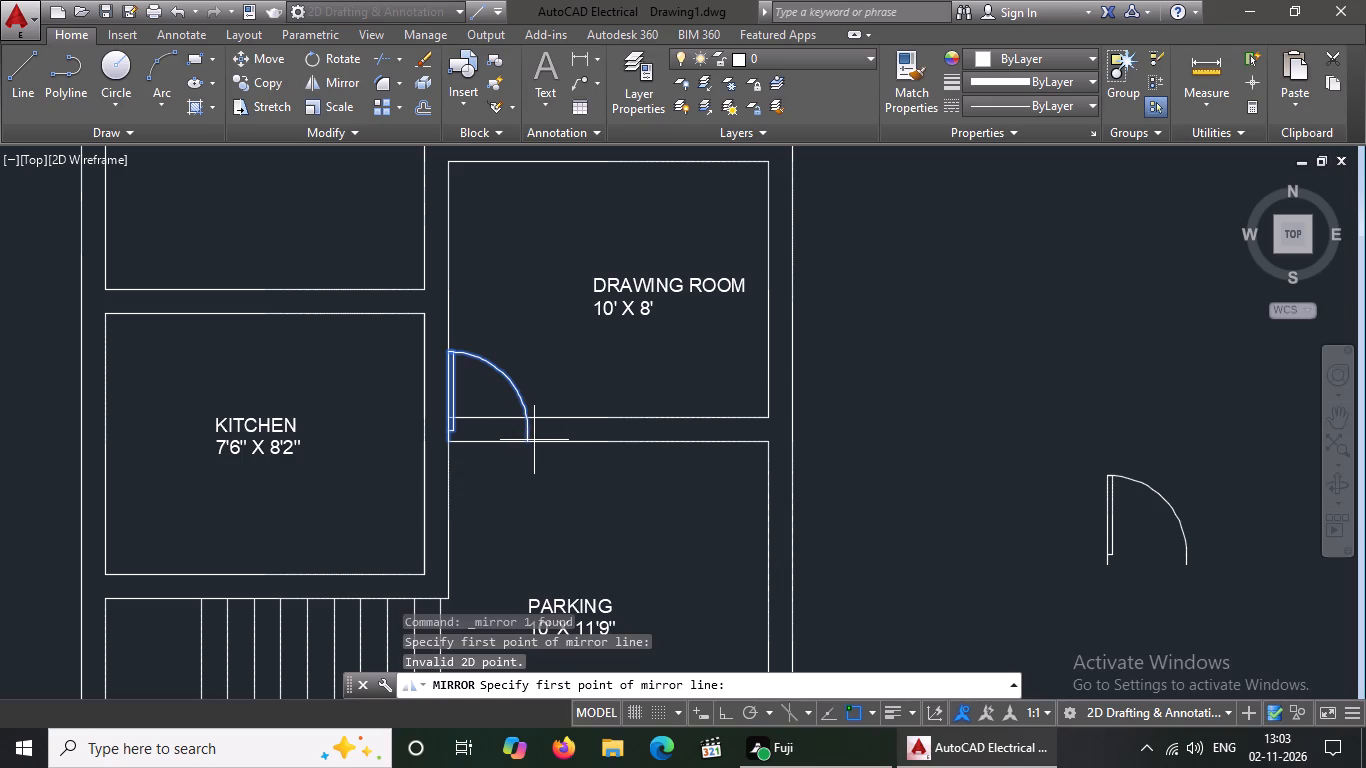
scroll(527, 440, up, 3)
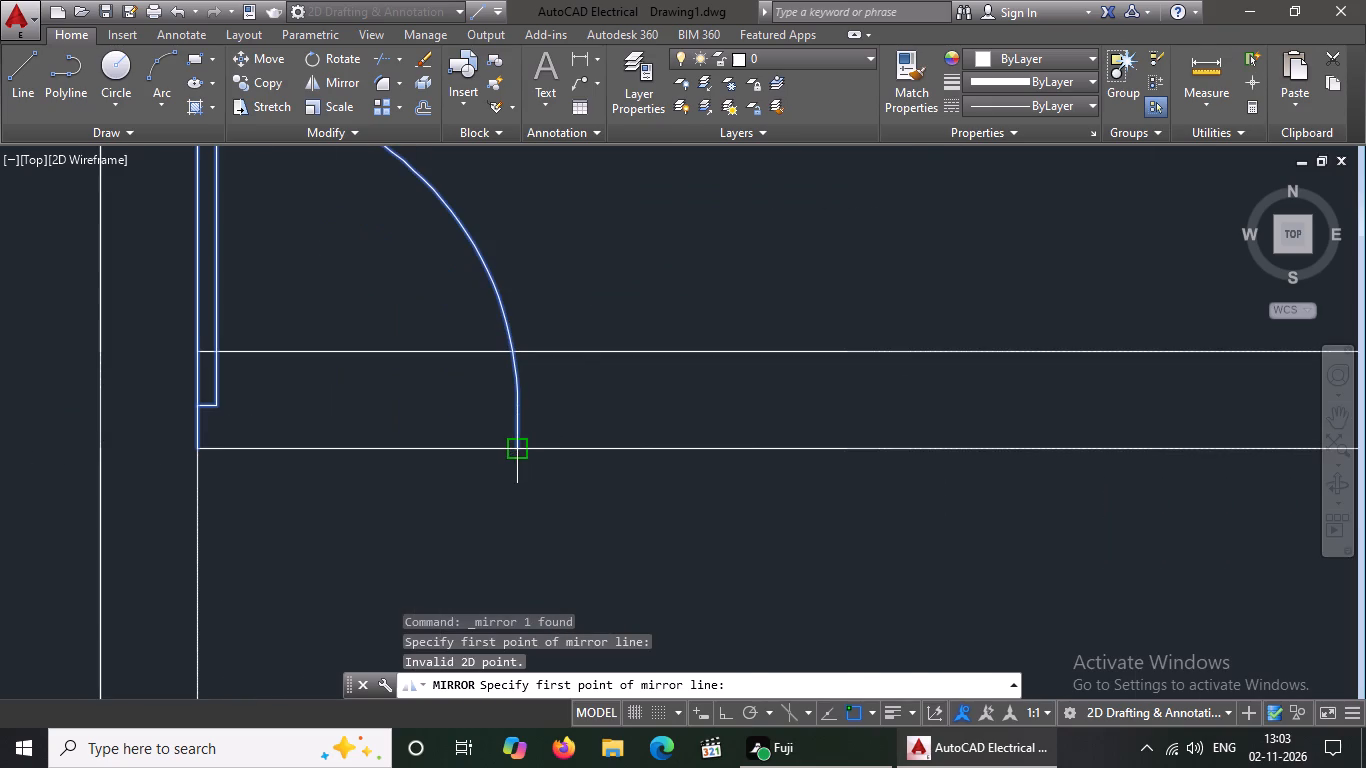
click(521, 446)
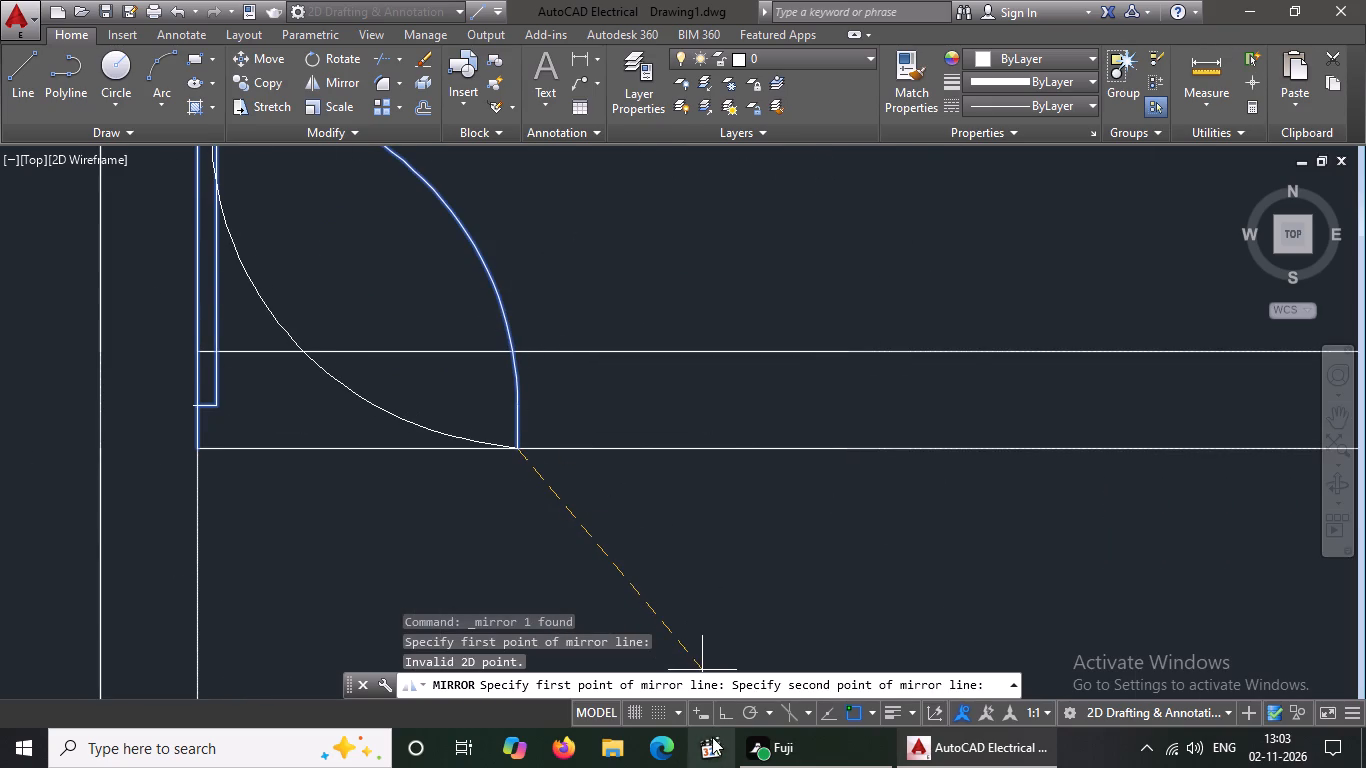
click(726, 705)
scroll(501, 245, down, 4)
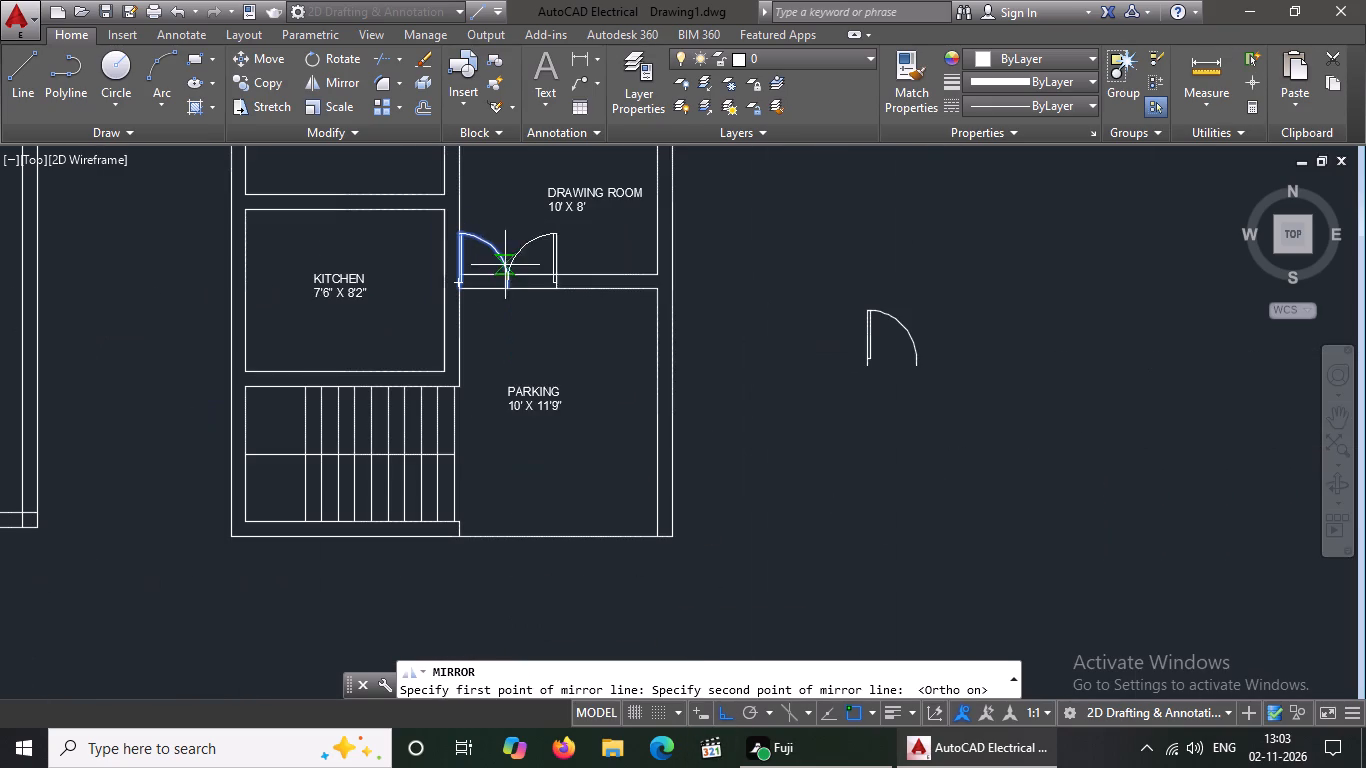
click(504, 223)
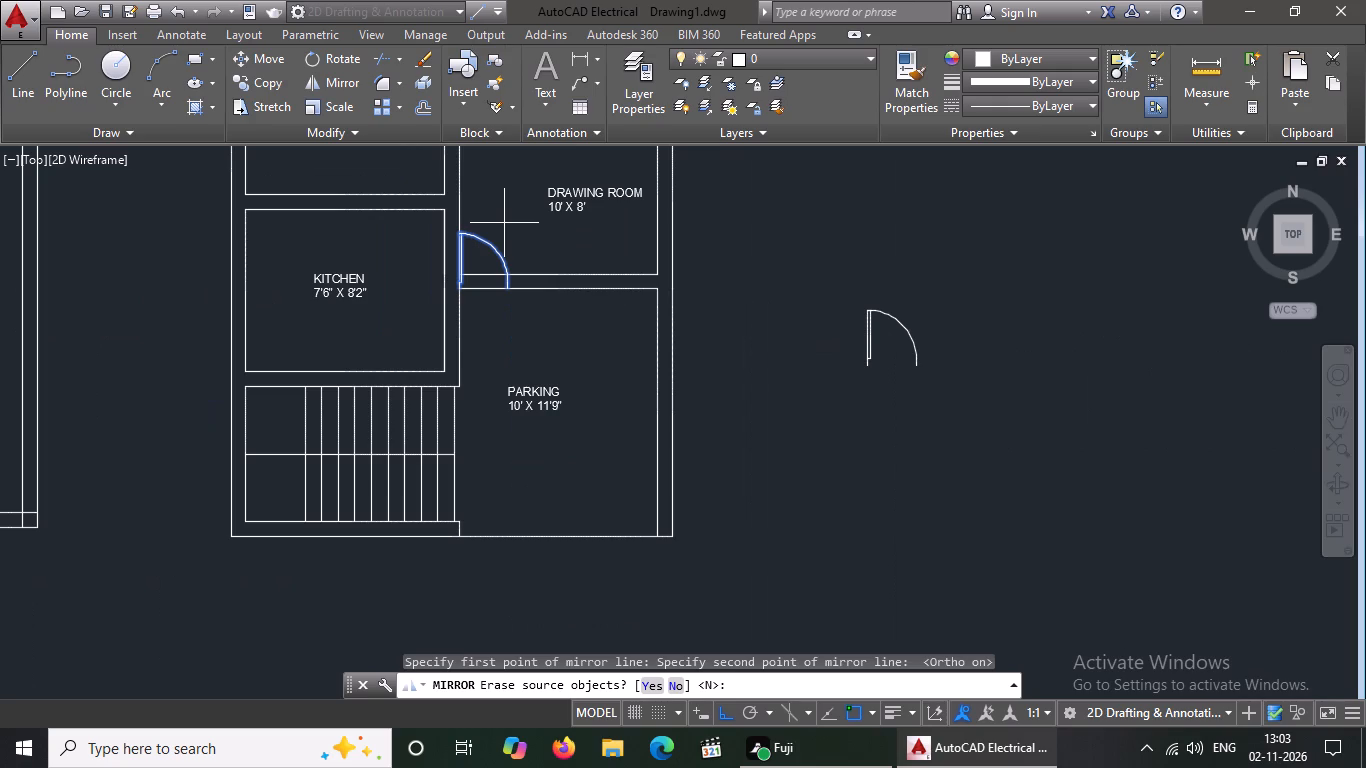
text(N)
key(space)
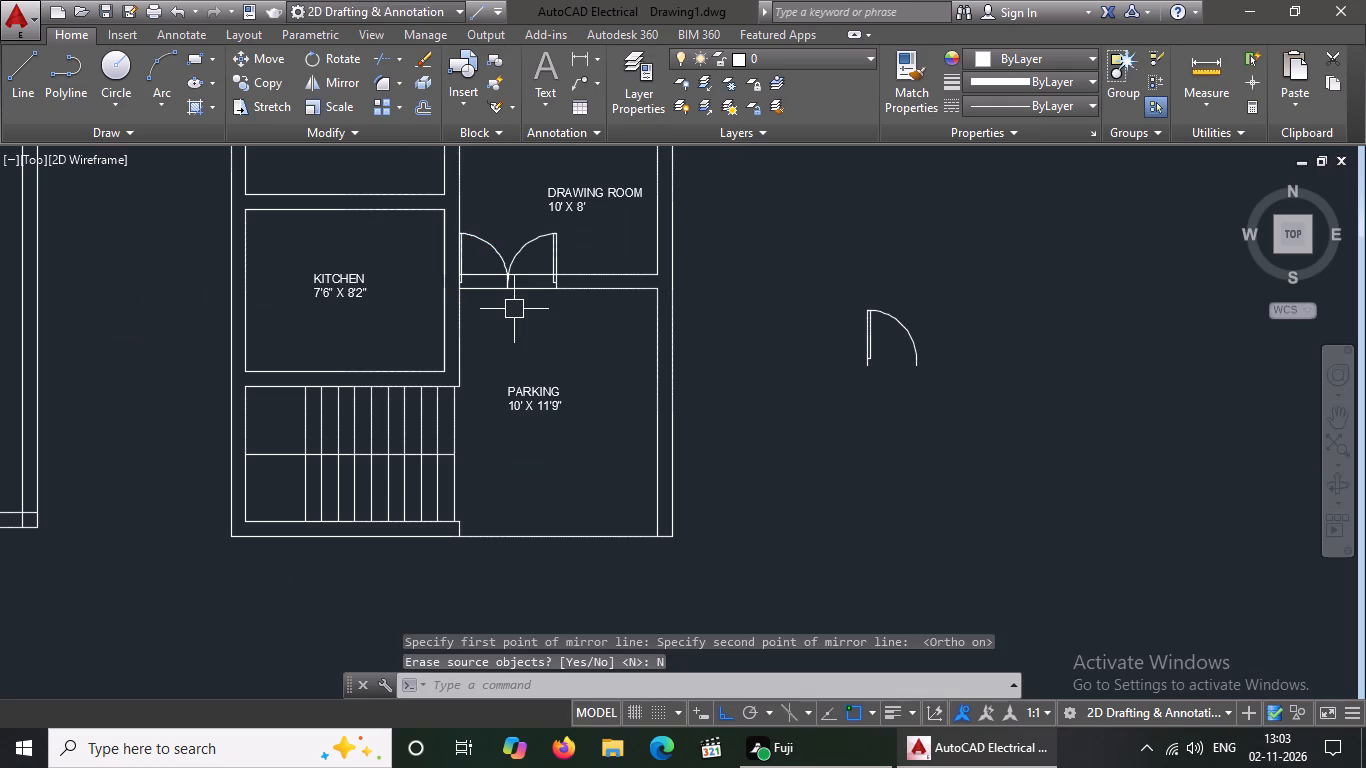
Trim the drawing room's lower wall line across the whole double-door opening, including the pieces inside the door leaves.
scroll(532, 240, up, 2)
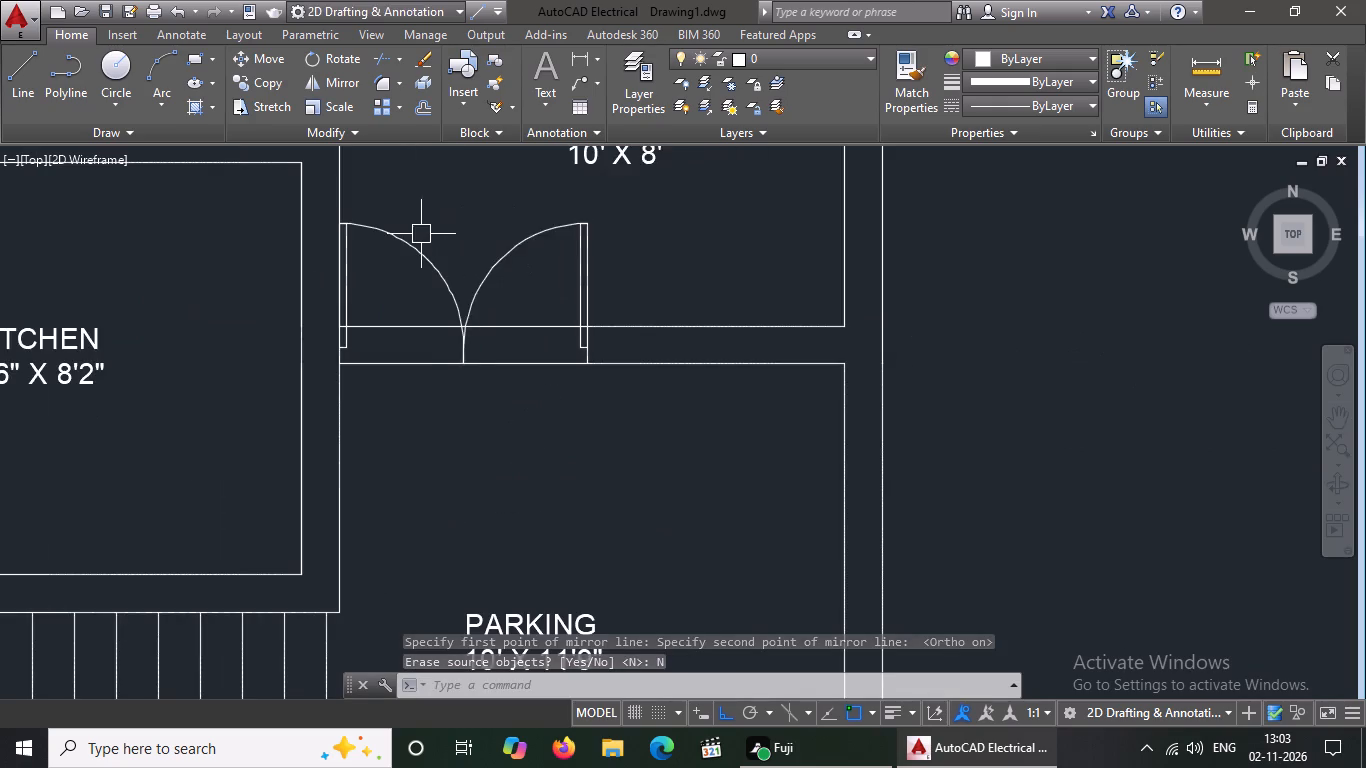
scroll(421, 234, up, 1)
key(Escape)
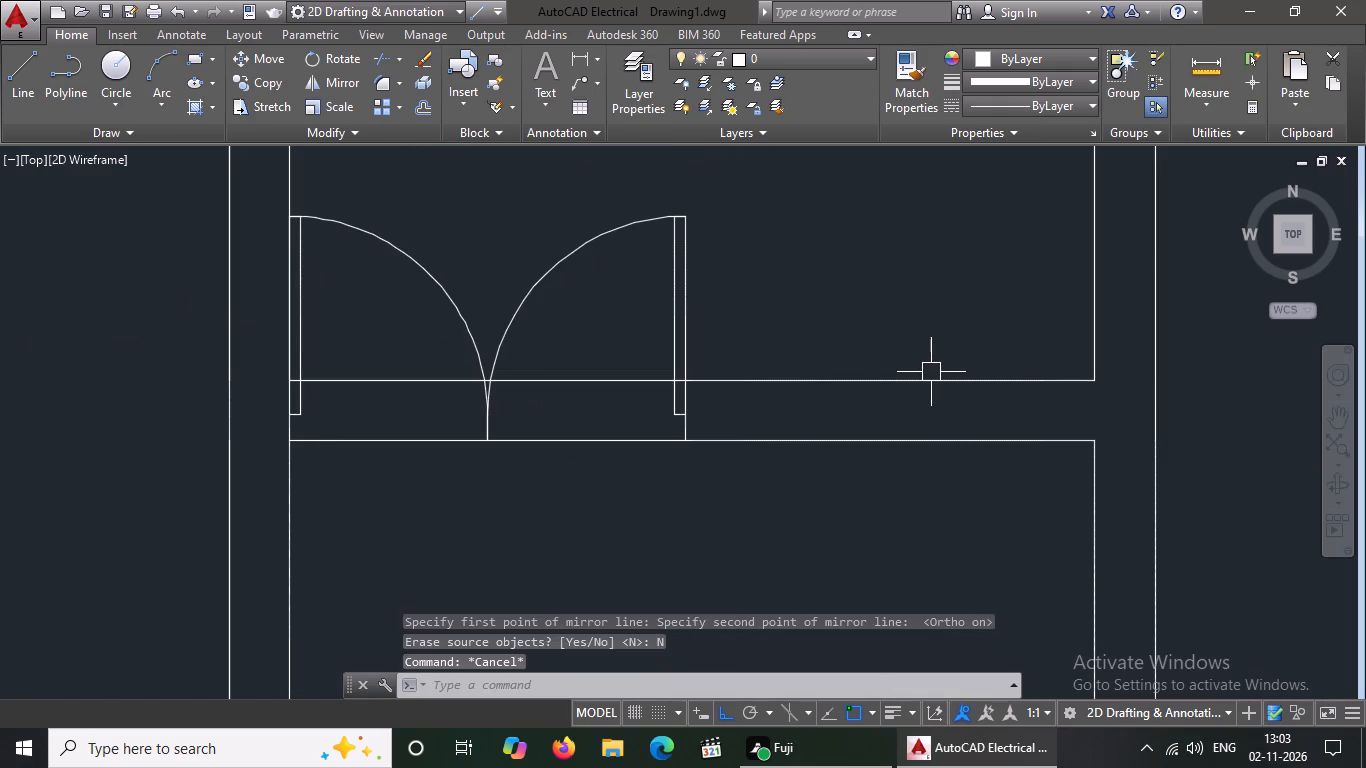
key(t)
key(r)
key(space)
key(space)
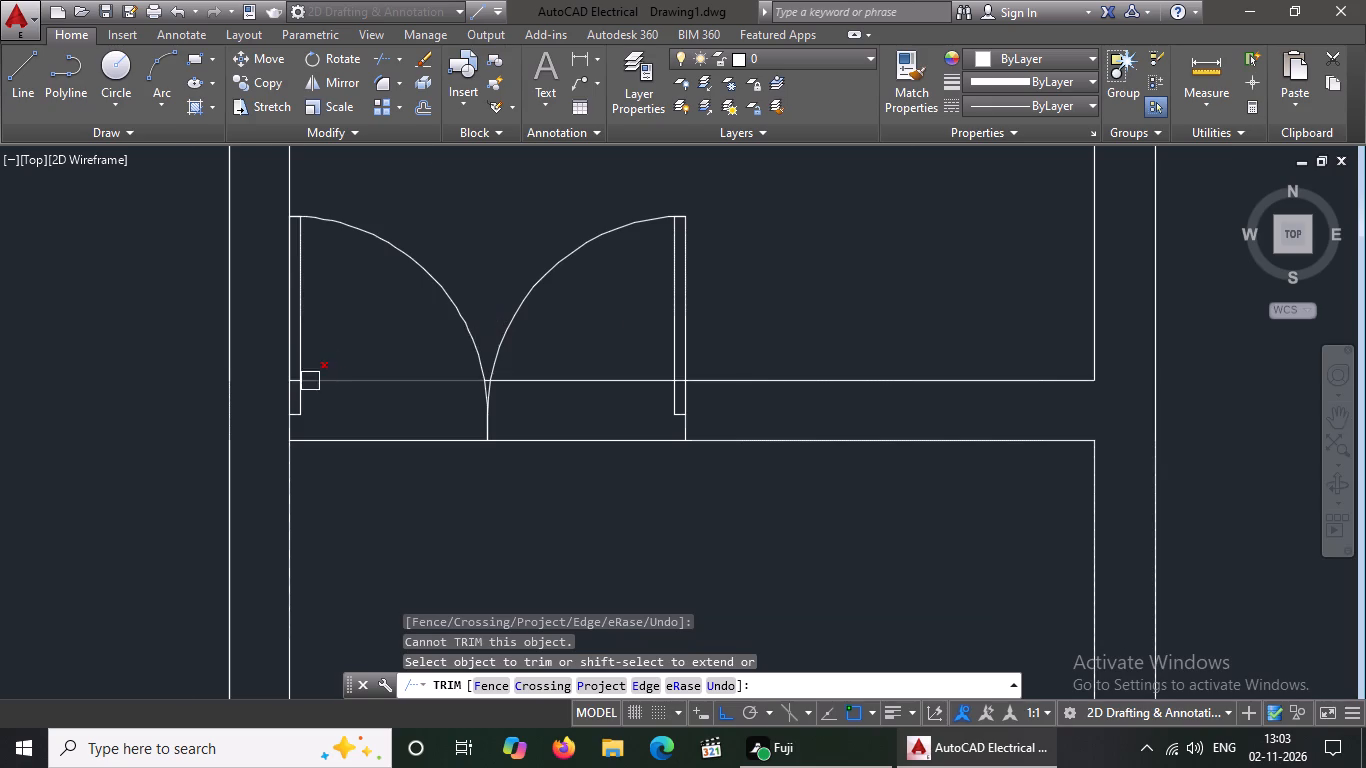
scroll(310, 381, up, 2)
click(268, 377)
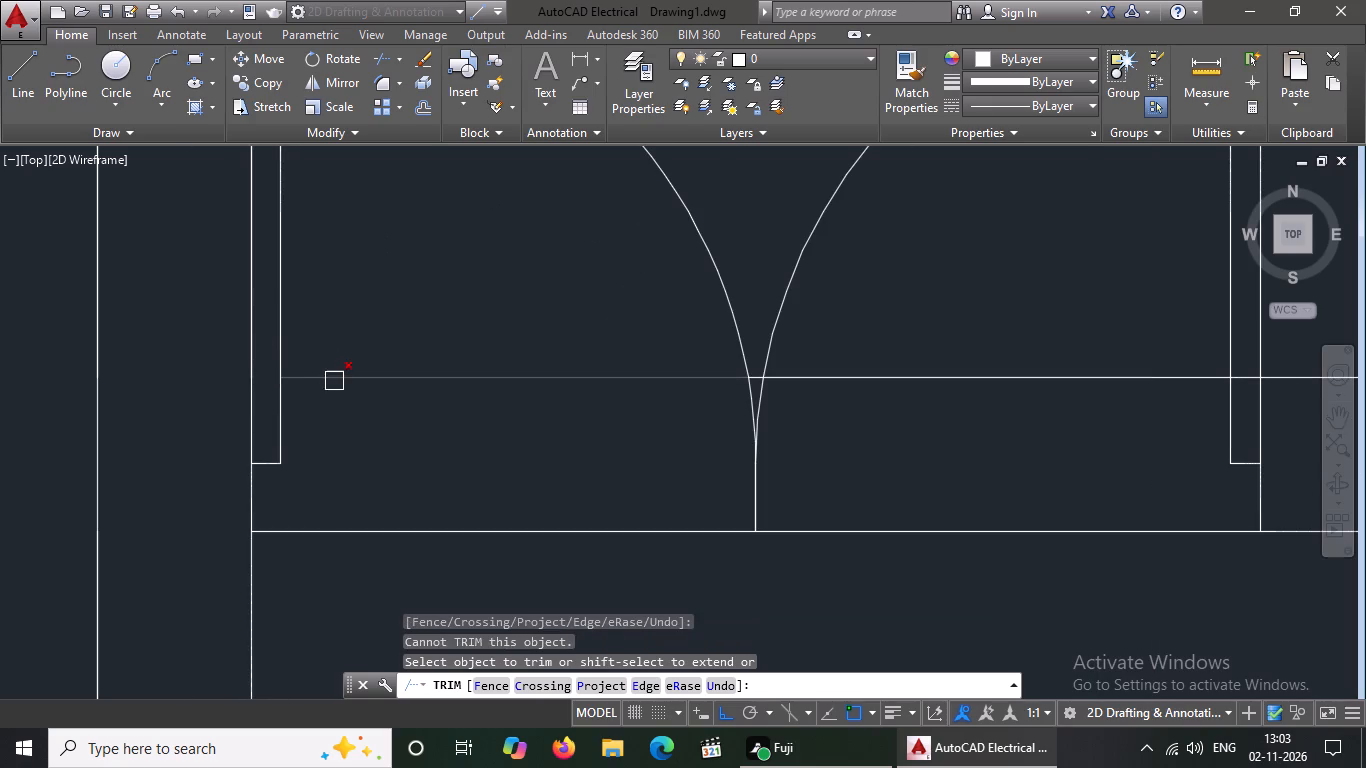
click(334, 381)
scroll(755, 364, up, 2)
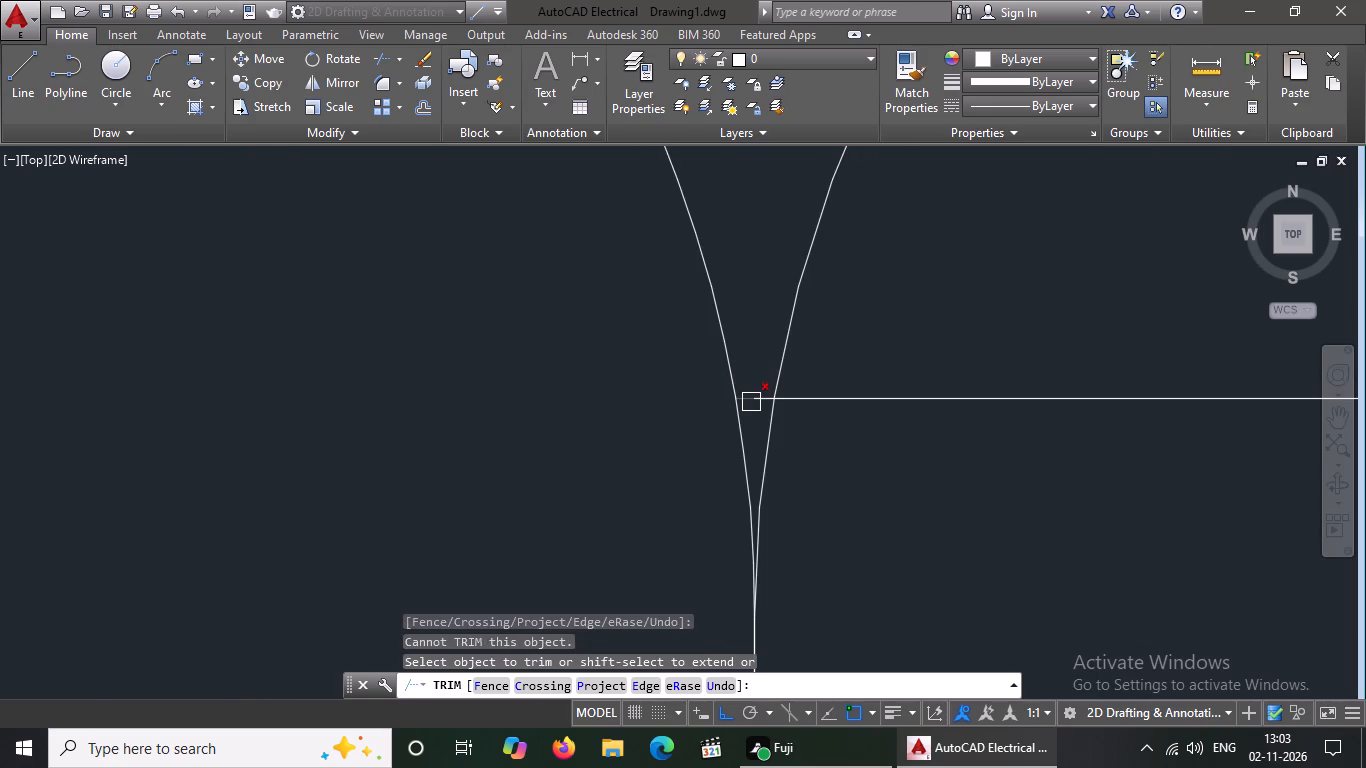
click(752, 401)
click(760, 397)
scroll(812, 384, down, 2)
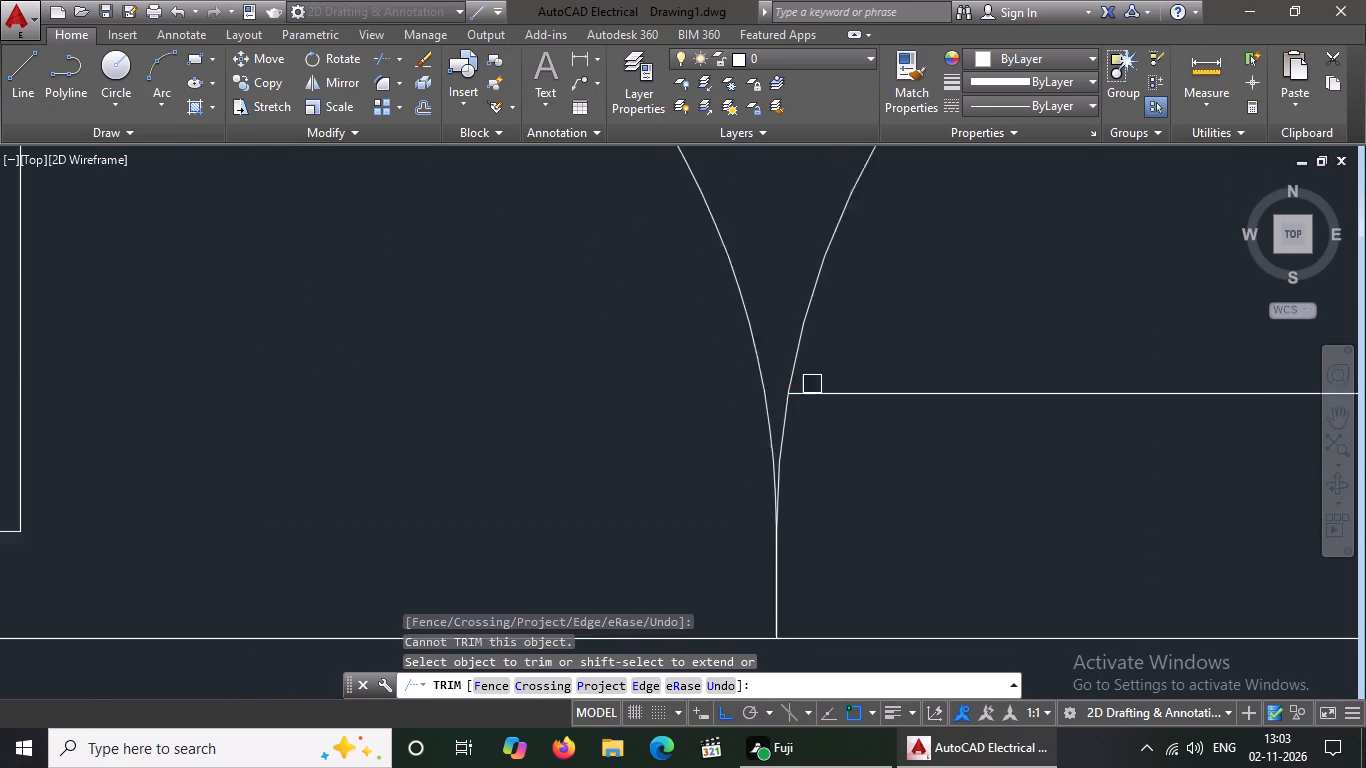
click(827, 386)
scroll(828, 384, down, 3)
scroll(951, 380, up, 5)
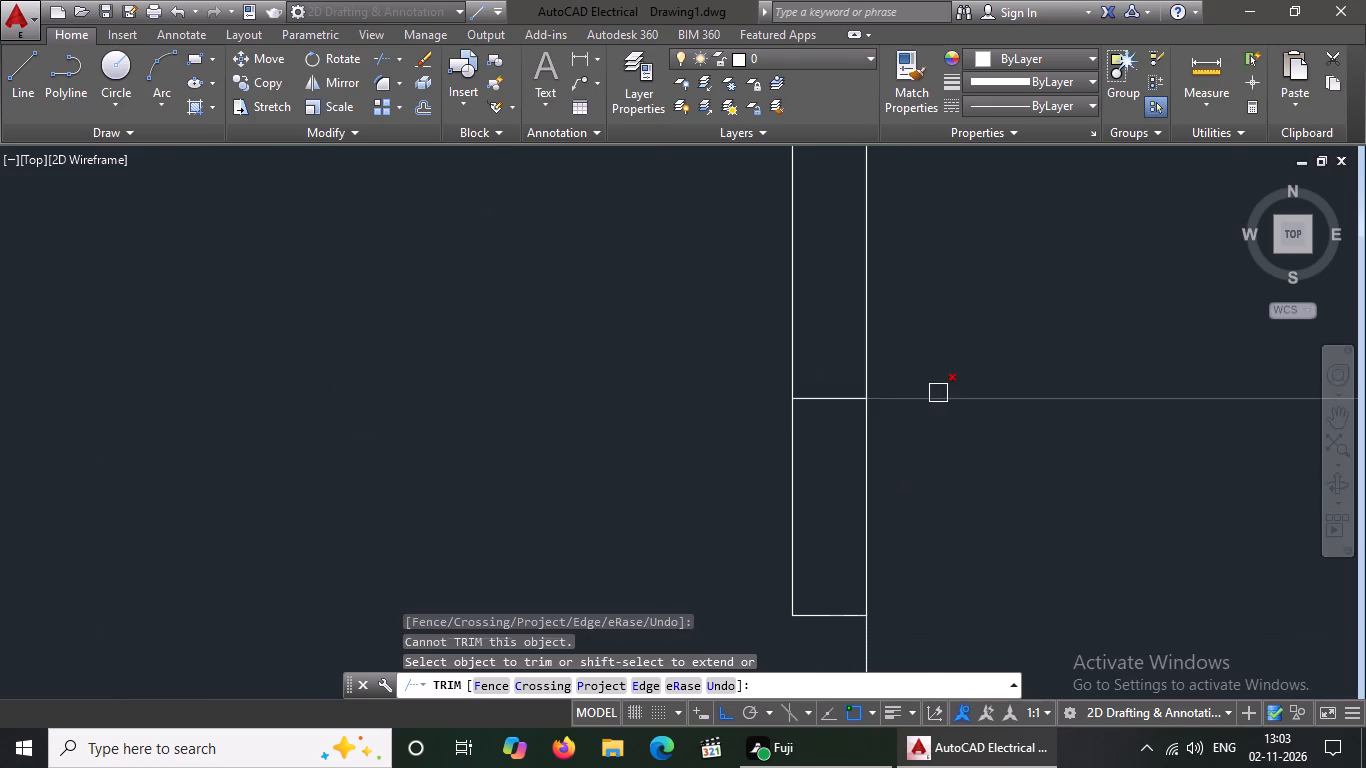
click(846, 405)
Trim the parking's upper wall line across both halves of the double-door opening.
scroll(795, 353, down, 4)
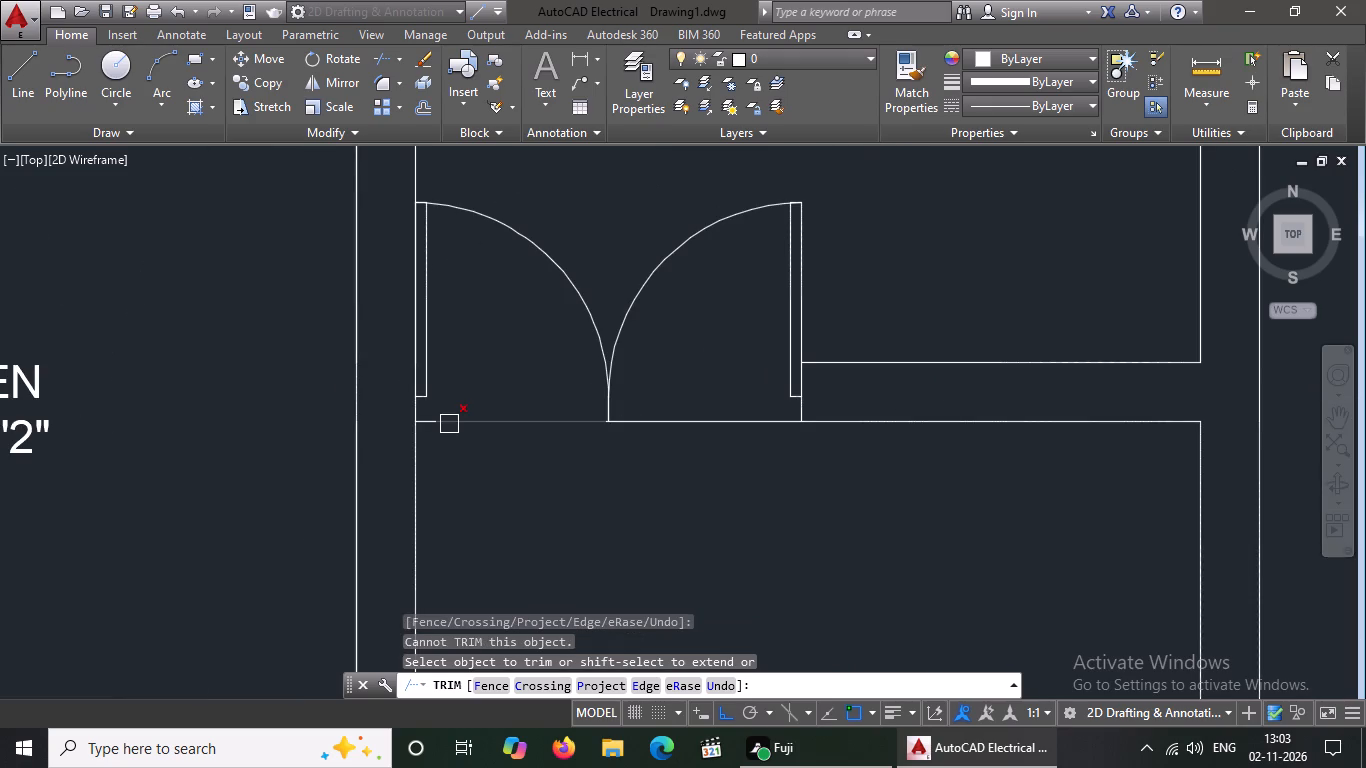
click(432, 425)
click(446, 423)
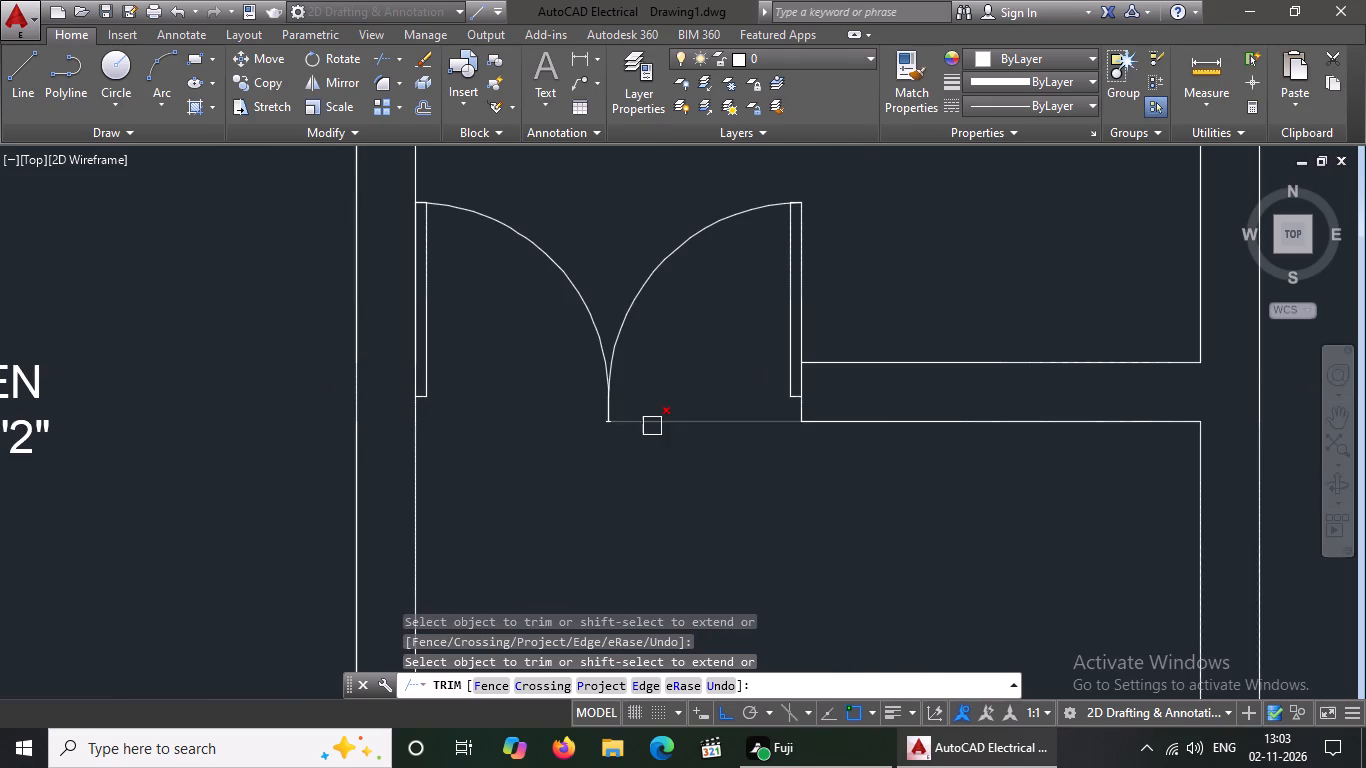
click(624, 425)
scroll(668, 398, down, 3)
key(Escape)
Flip the larger door beside the plan both horizontally and vertically.
scroll(652, 426, down, 3)
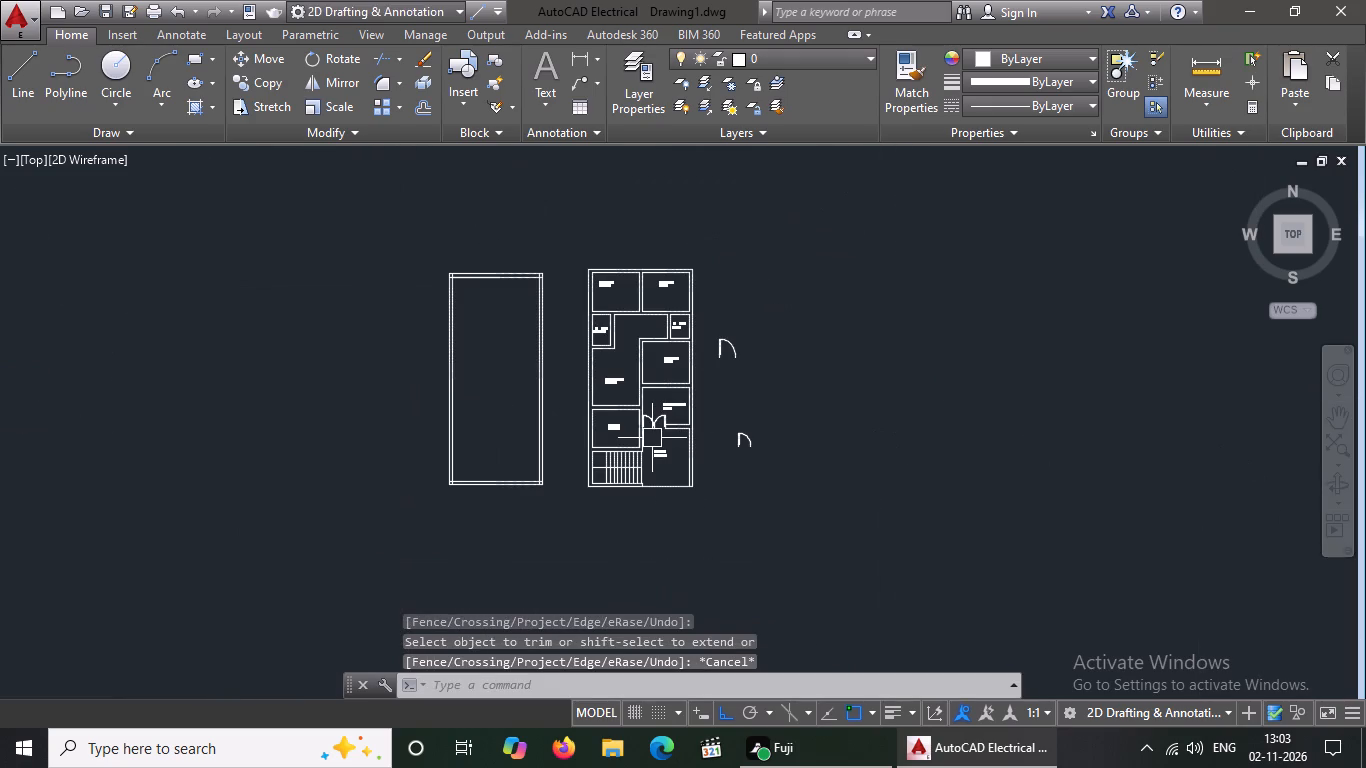
scroll(650, 438, up, 3)
scroll(692, 419, down, 2)
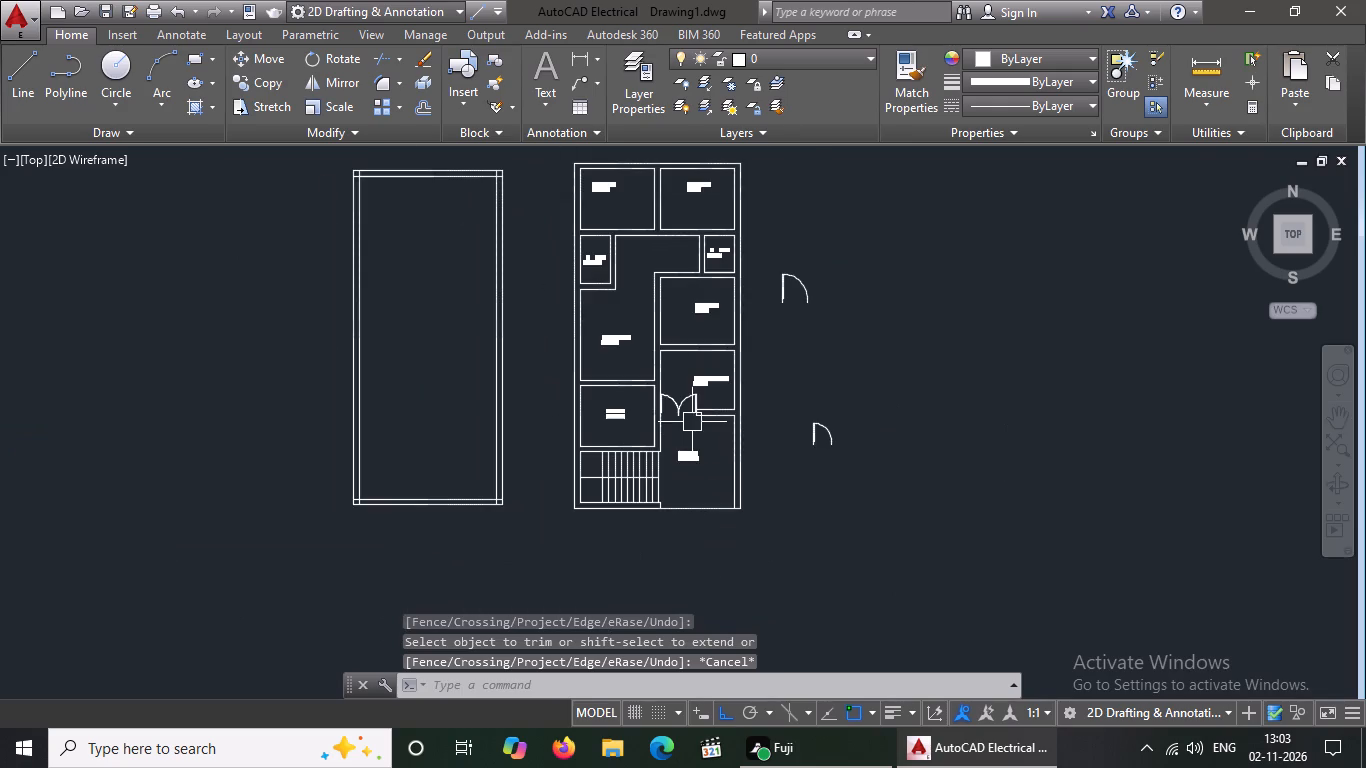
scroll(649, 398, up, 2)
key(Escape)
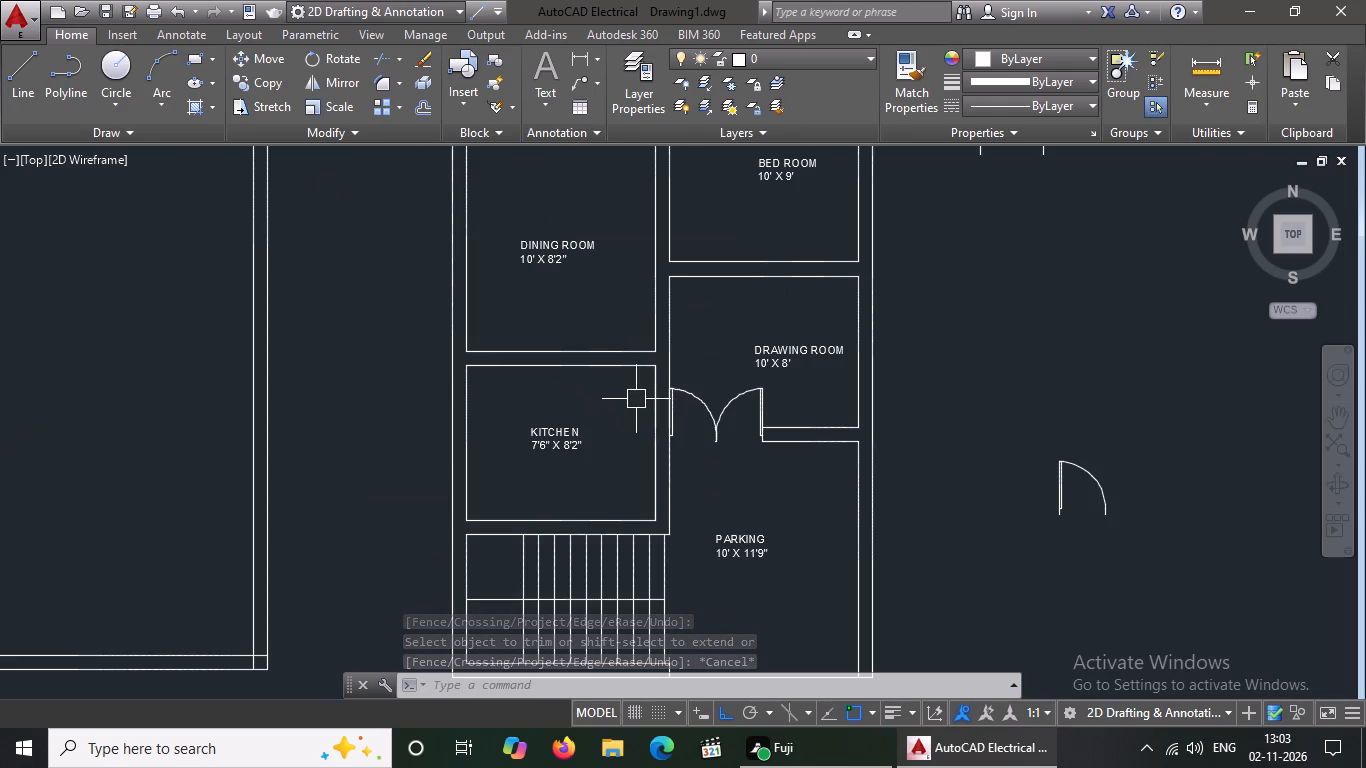
scroll(636, 399, down, 2)
click(781, 293)
scroll(770, 294, up, 2)
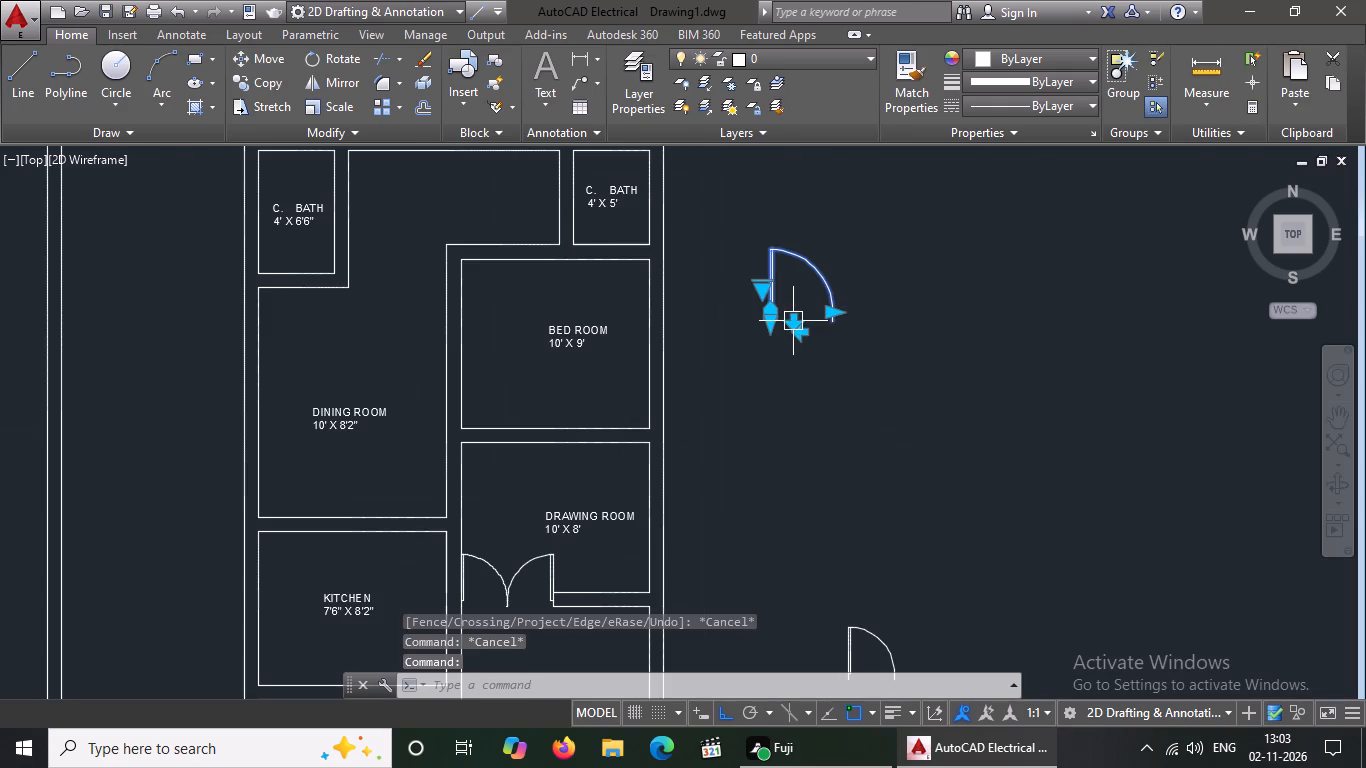
click(795, 321)
click(802, 306)
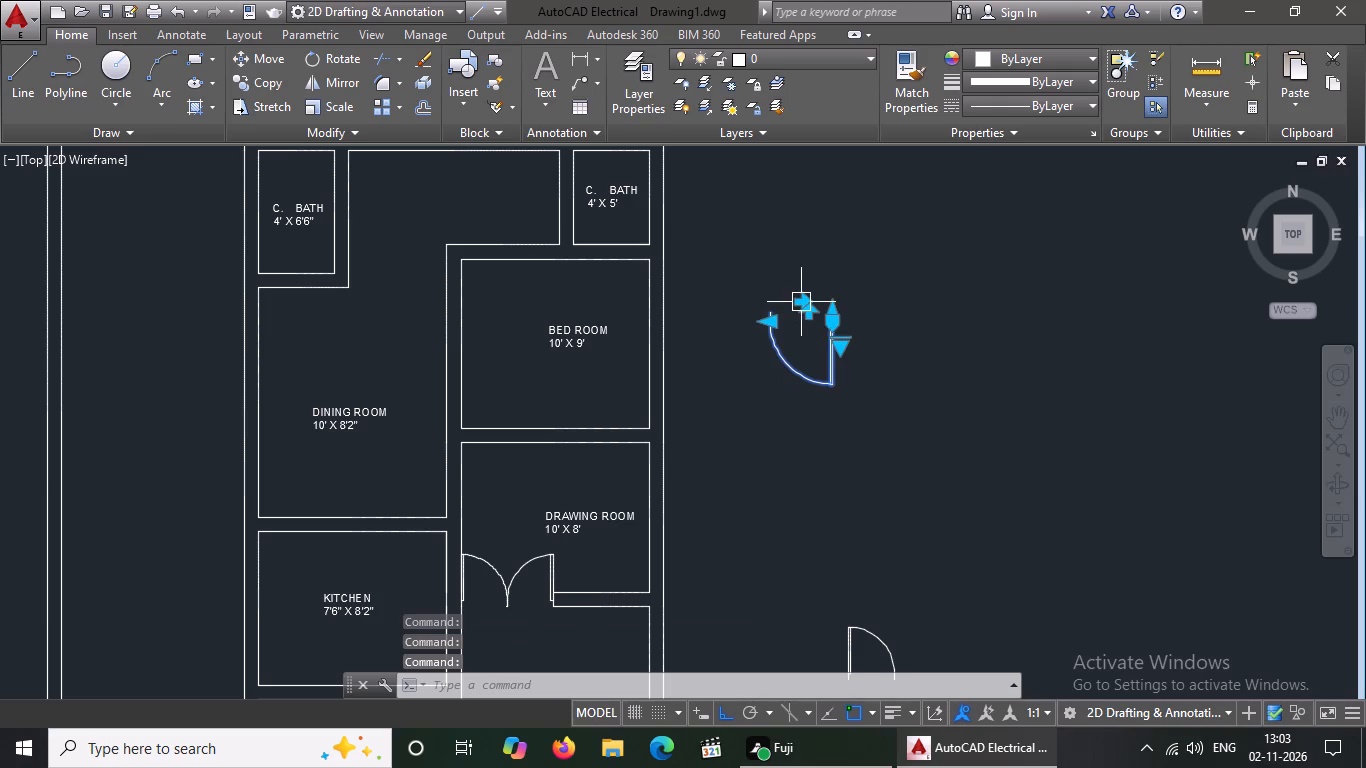
Copy the larger door beside the plan by its jamb end to the dining room's lower wall corner above the kitchen, with Ortho off.
click(265, 77)
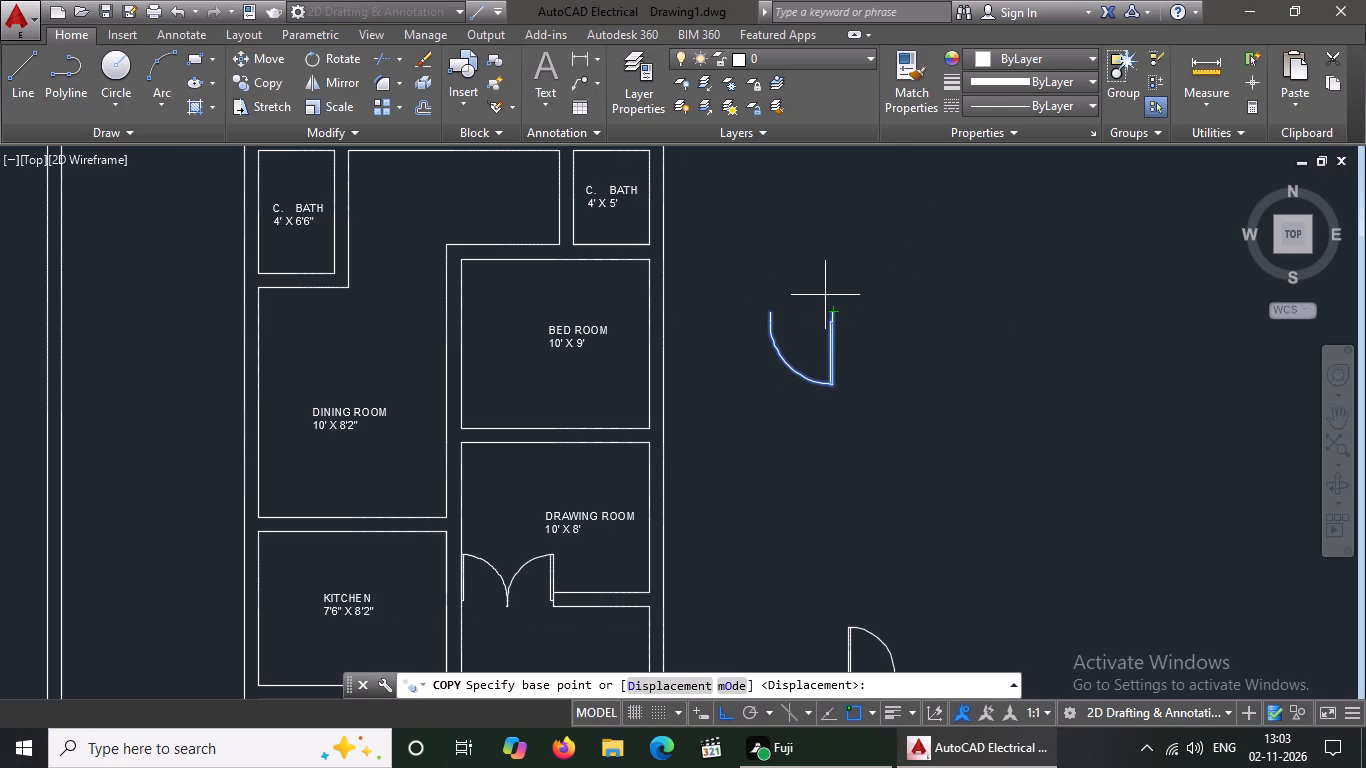
scroll(827, 315, up, 3)
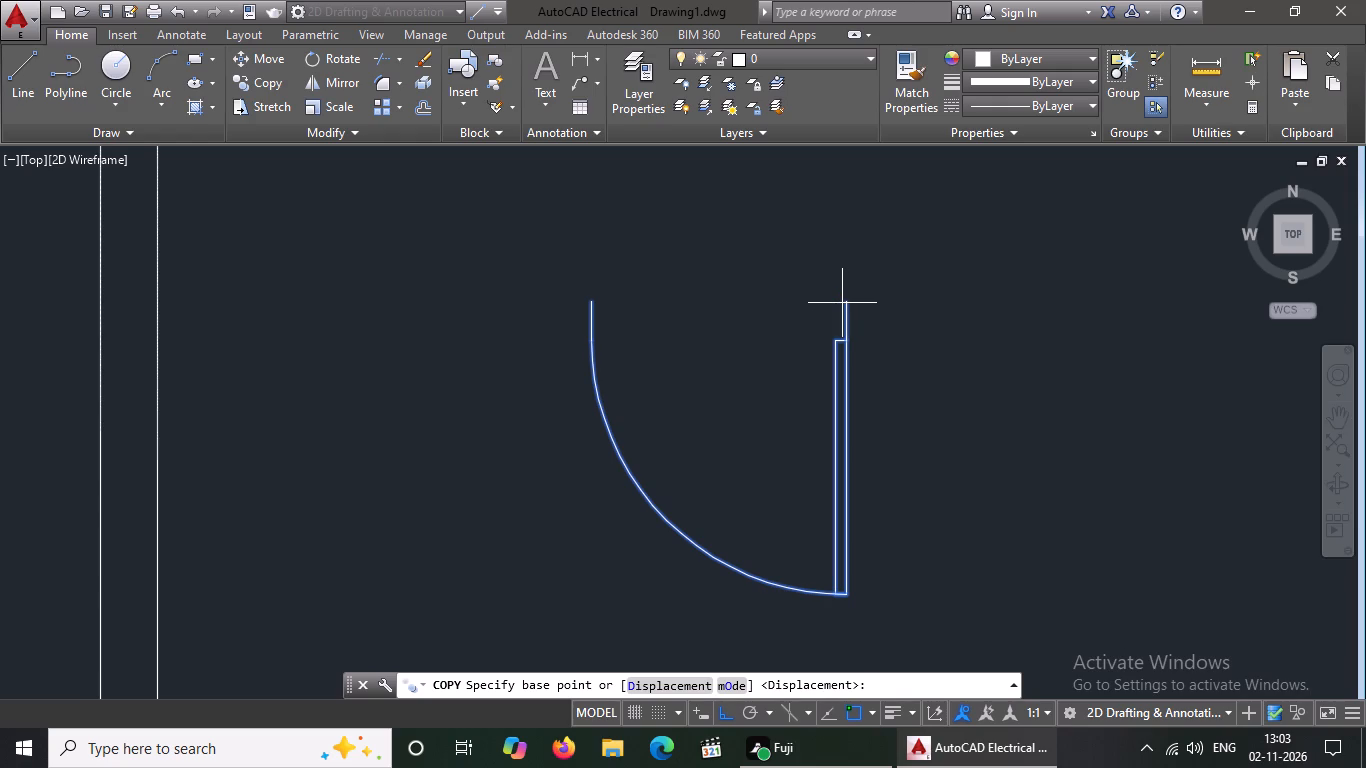
drag(848, 301, 832, 307)
scroll(620, 356, down, 4)
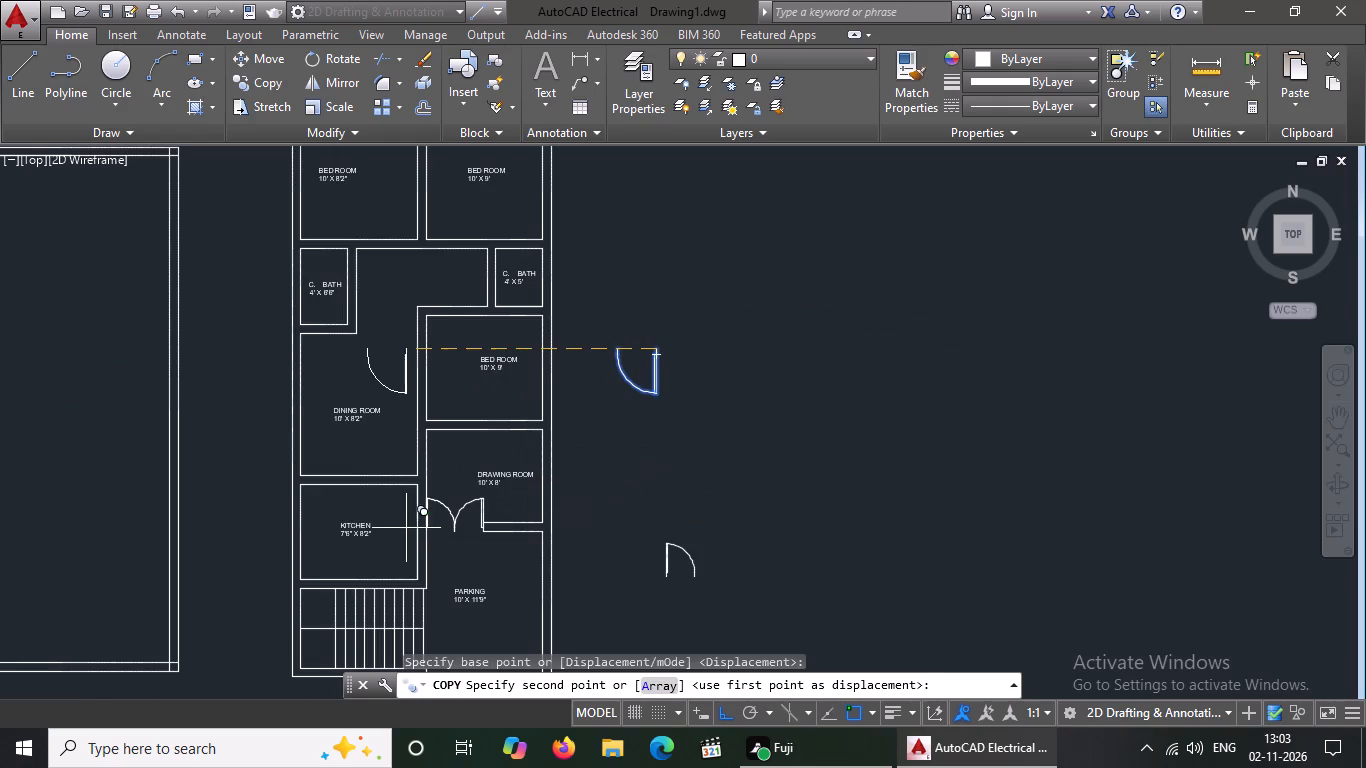
click(726, 714)
scroll(433, 487, up, 2)
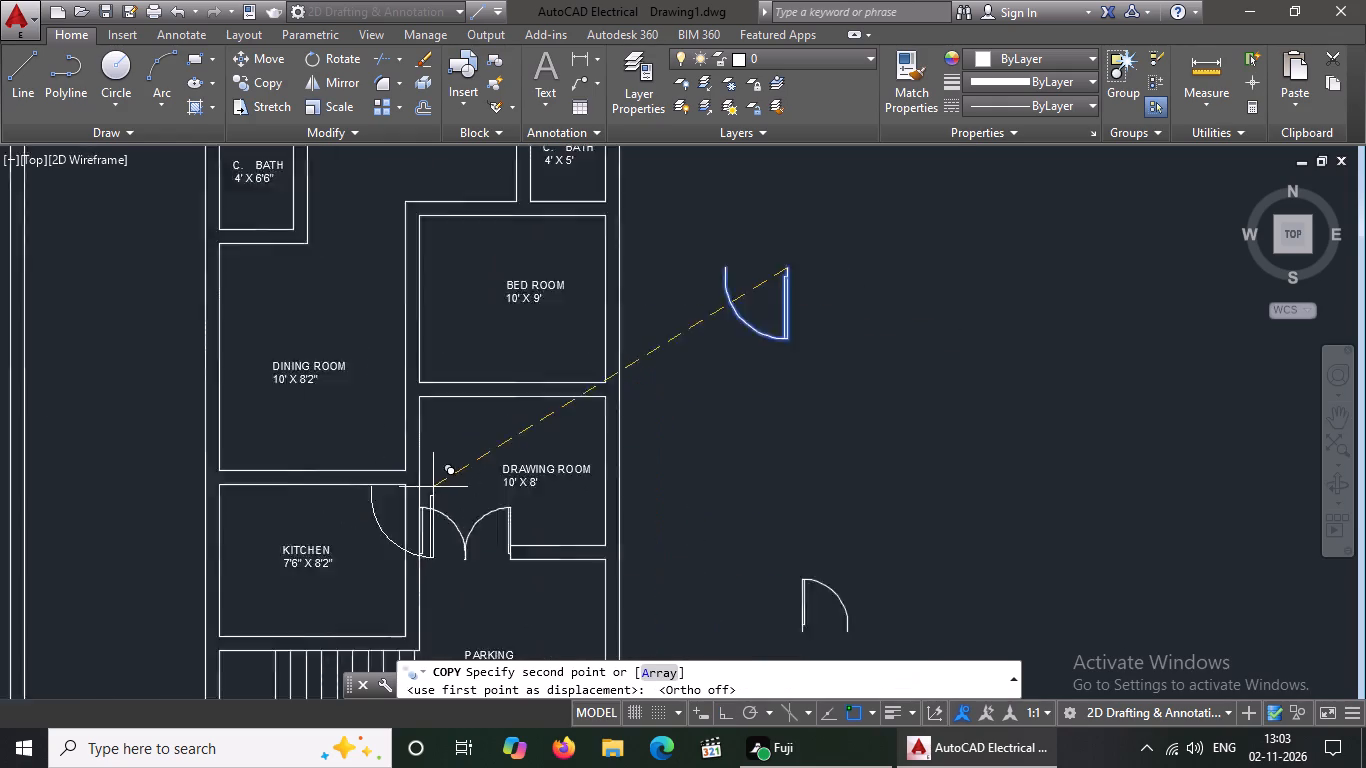
scroll(433, 487, up, 4)
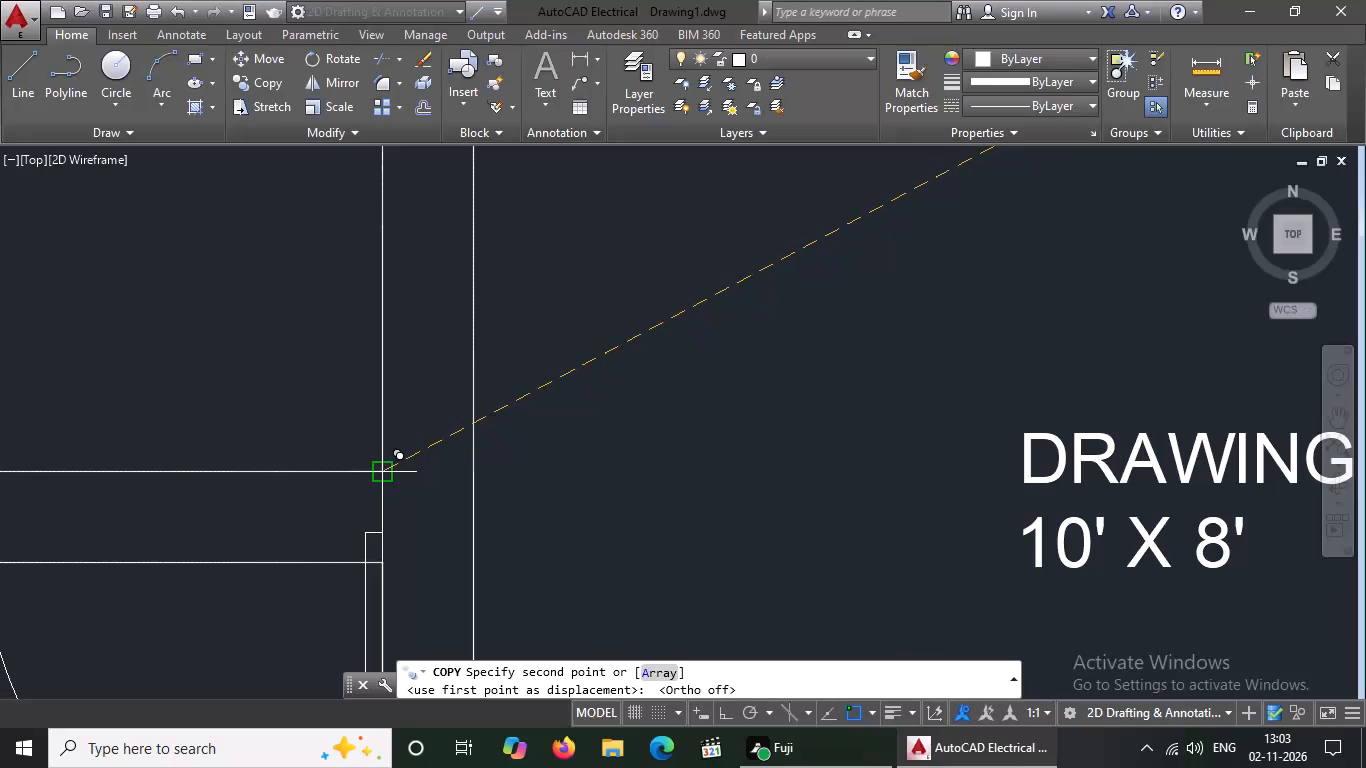
click(384, 470)
scroll(411, 450, down, 3)
scroll(626, 386, down, 1)
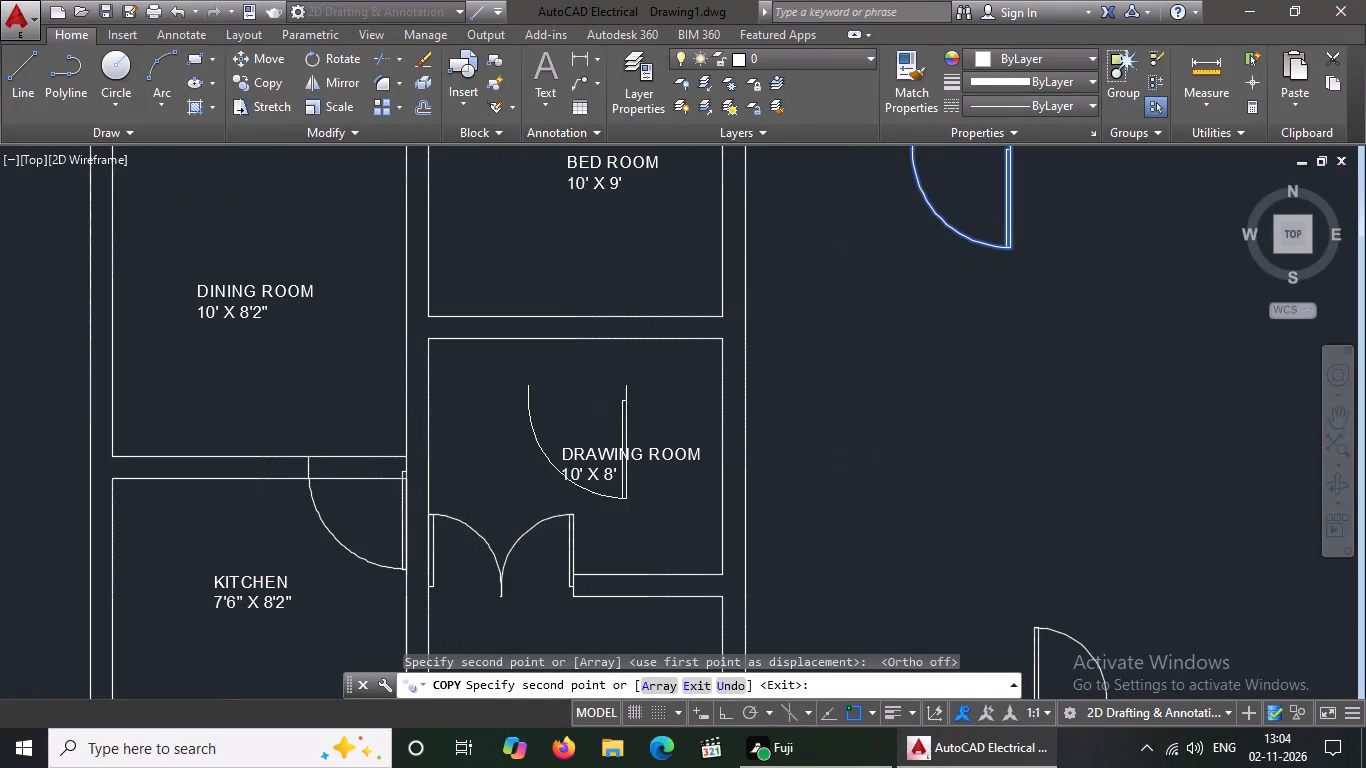
scroll(626, 389, down, 1)
key(Escape)
scroll(488, 441, up, 3)
key(Escape)
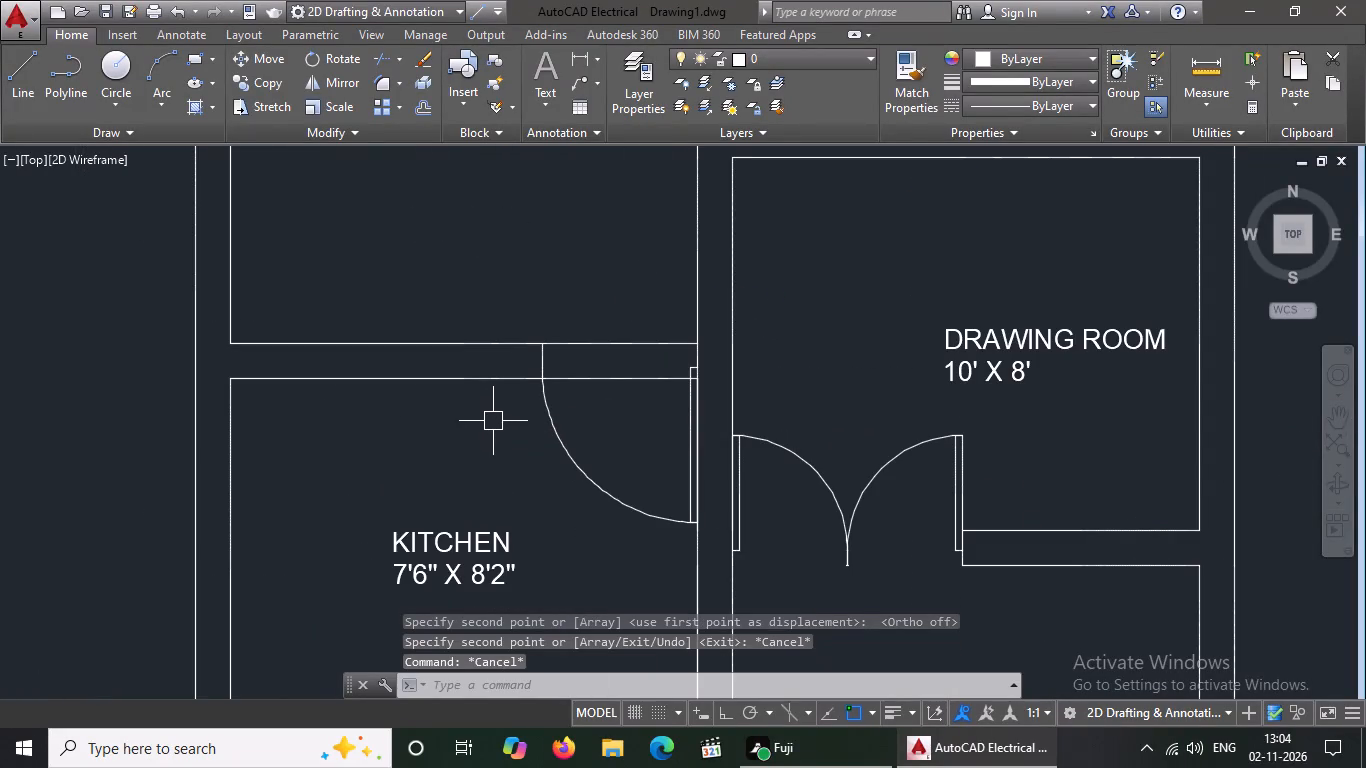
Trim both lines of the kitchen–dining room wall across the door opening and erase the leftover piece inside the door leaf.
text(TR)
key(space)
key(space)
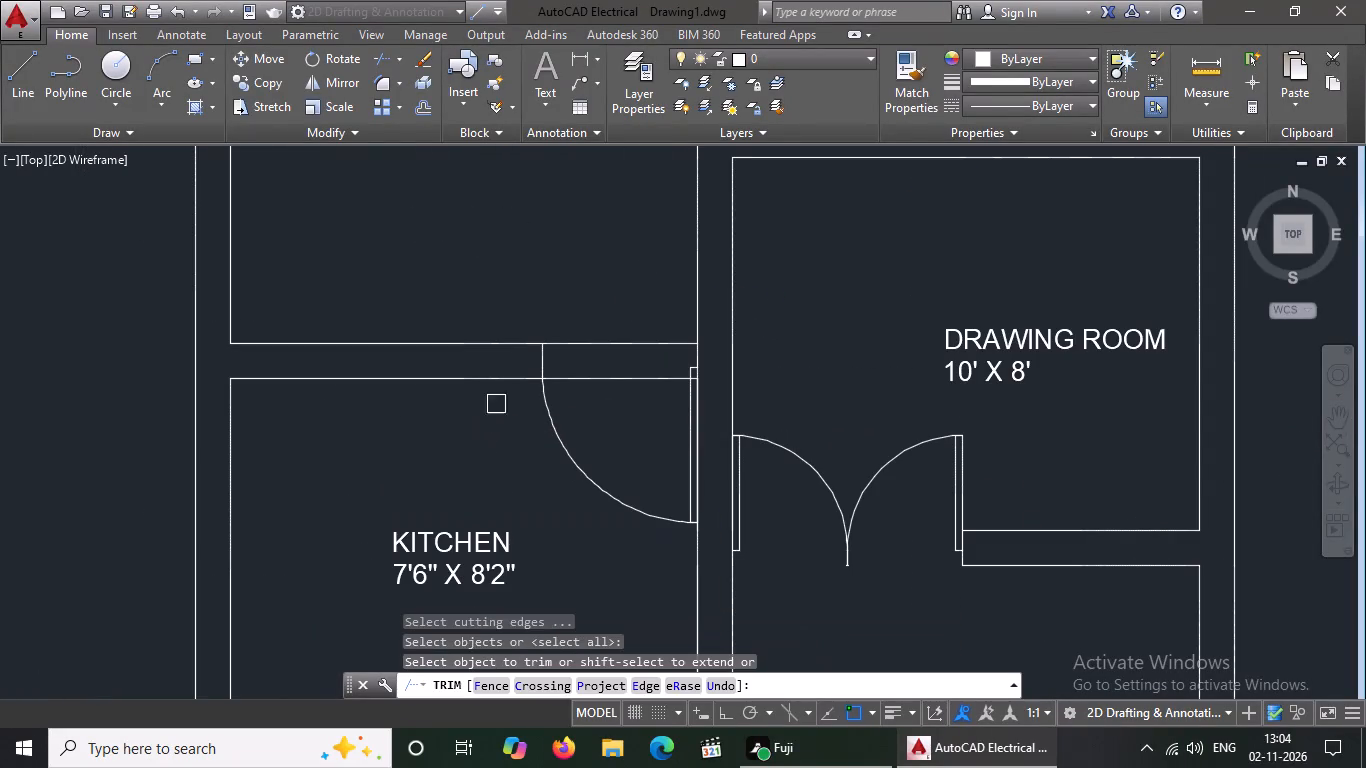
click(557, 379)
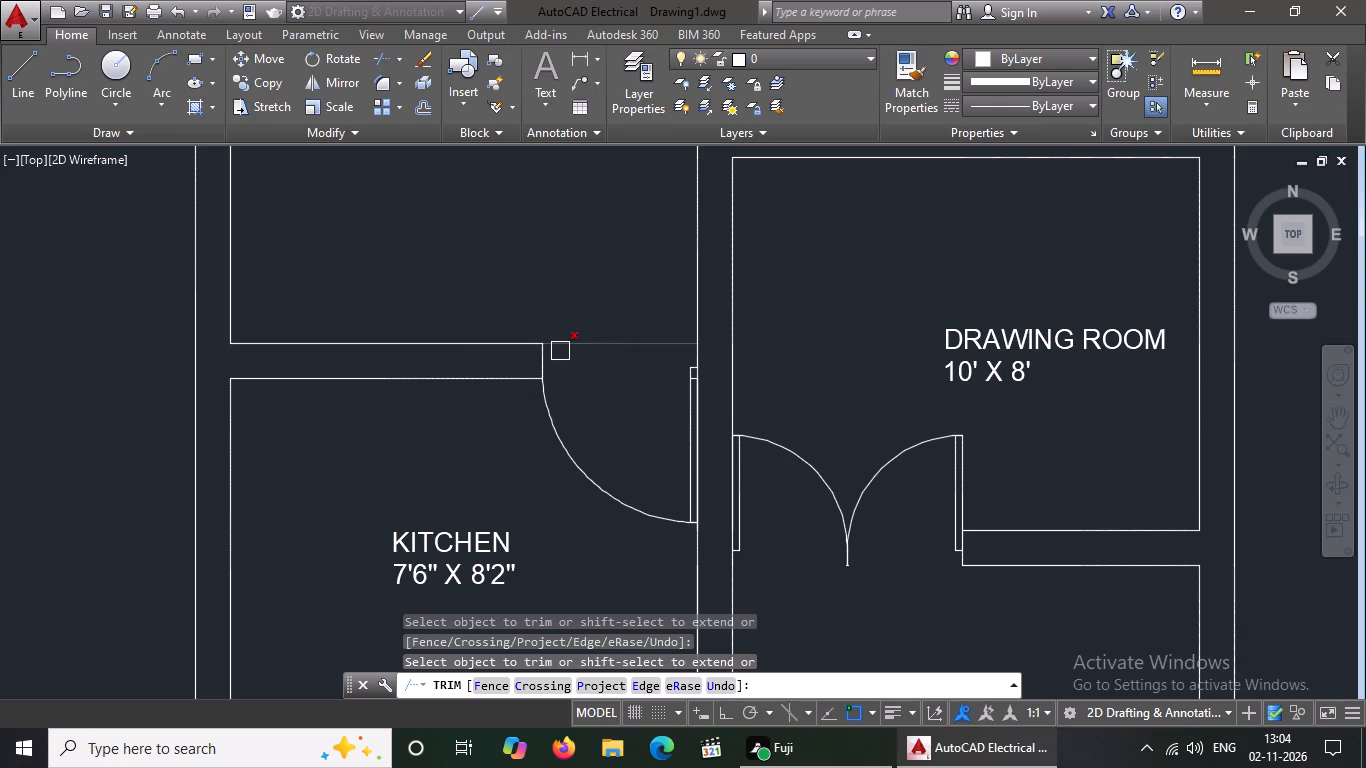
click(560, 350)
scroll(669, 385, up, 3)
scroll(783, 368, up, 2)
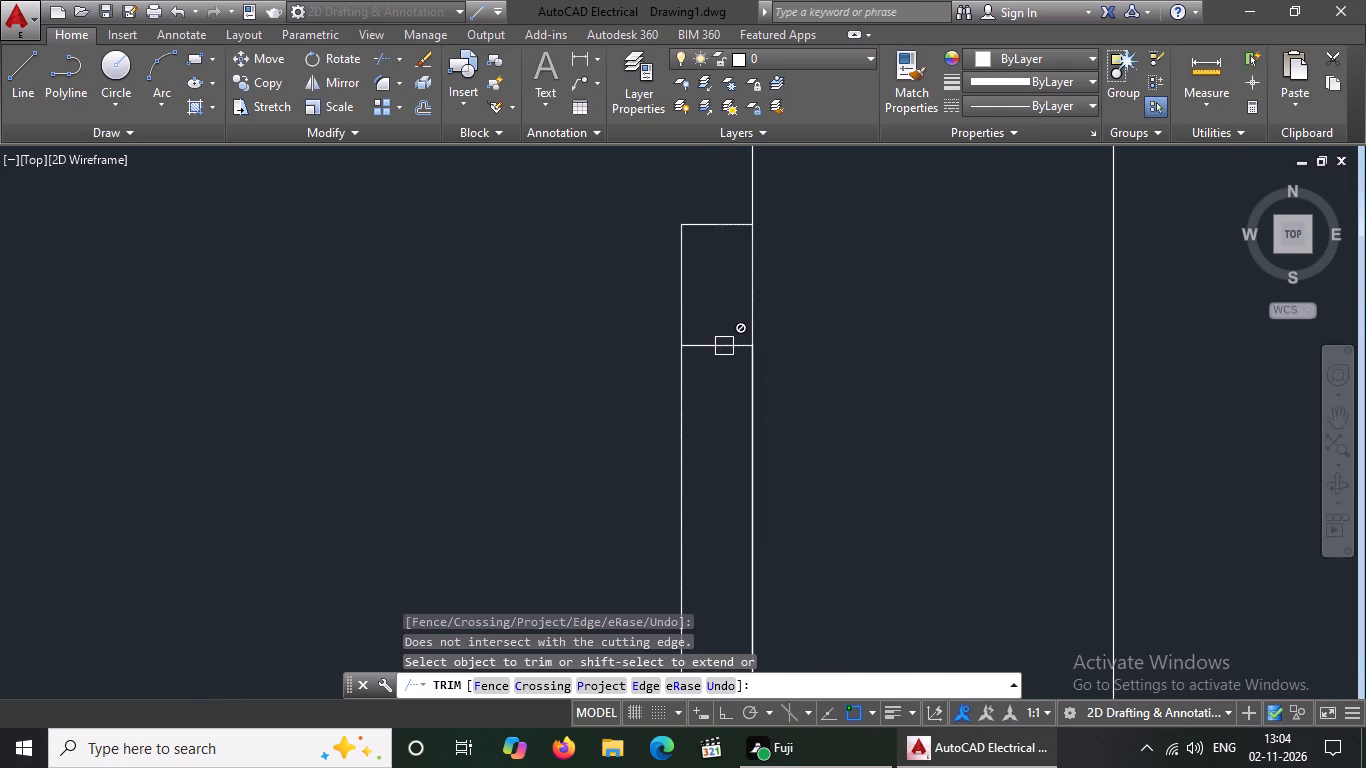
click(722, 345)
click(711, 353)
drag(619, 328, 635, 332)
click(814, 371)
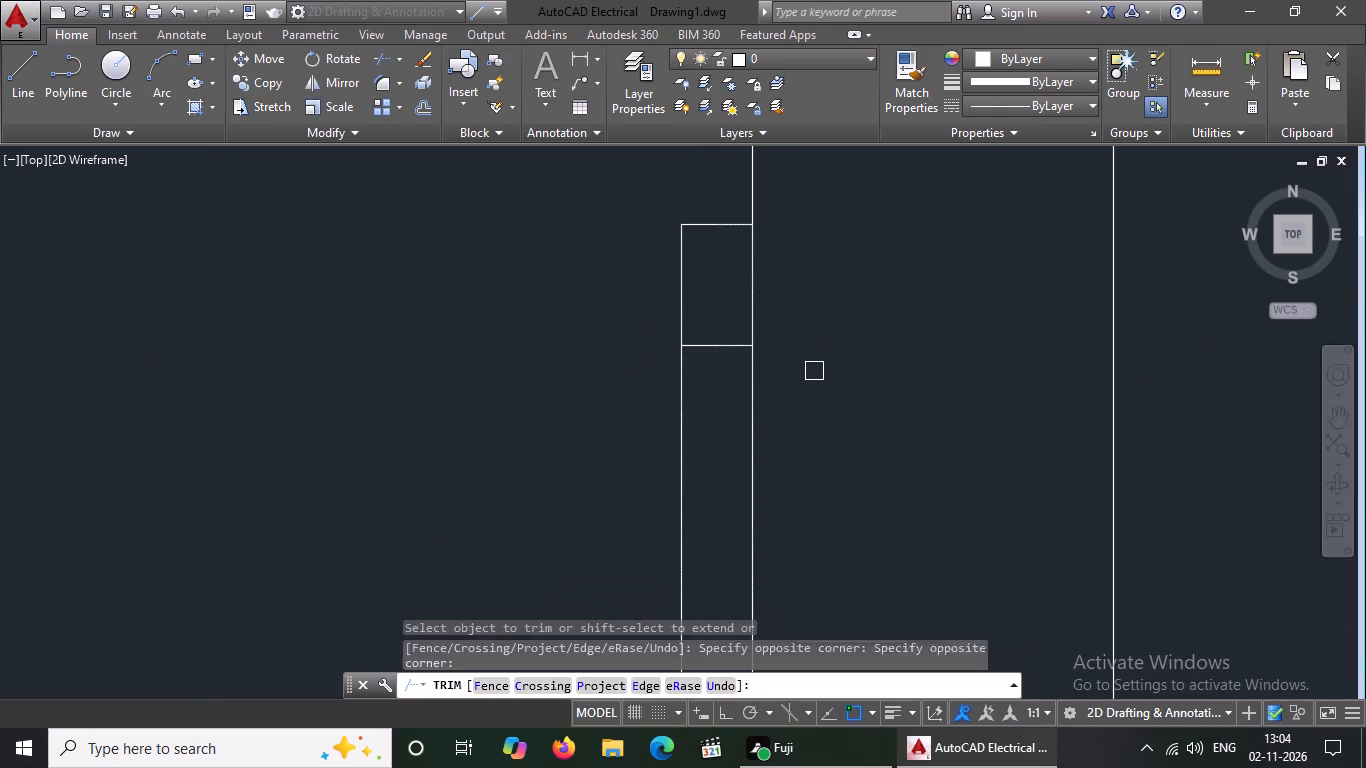
key(Escape)
click(726, 348)
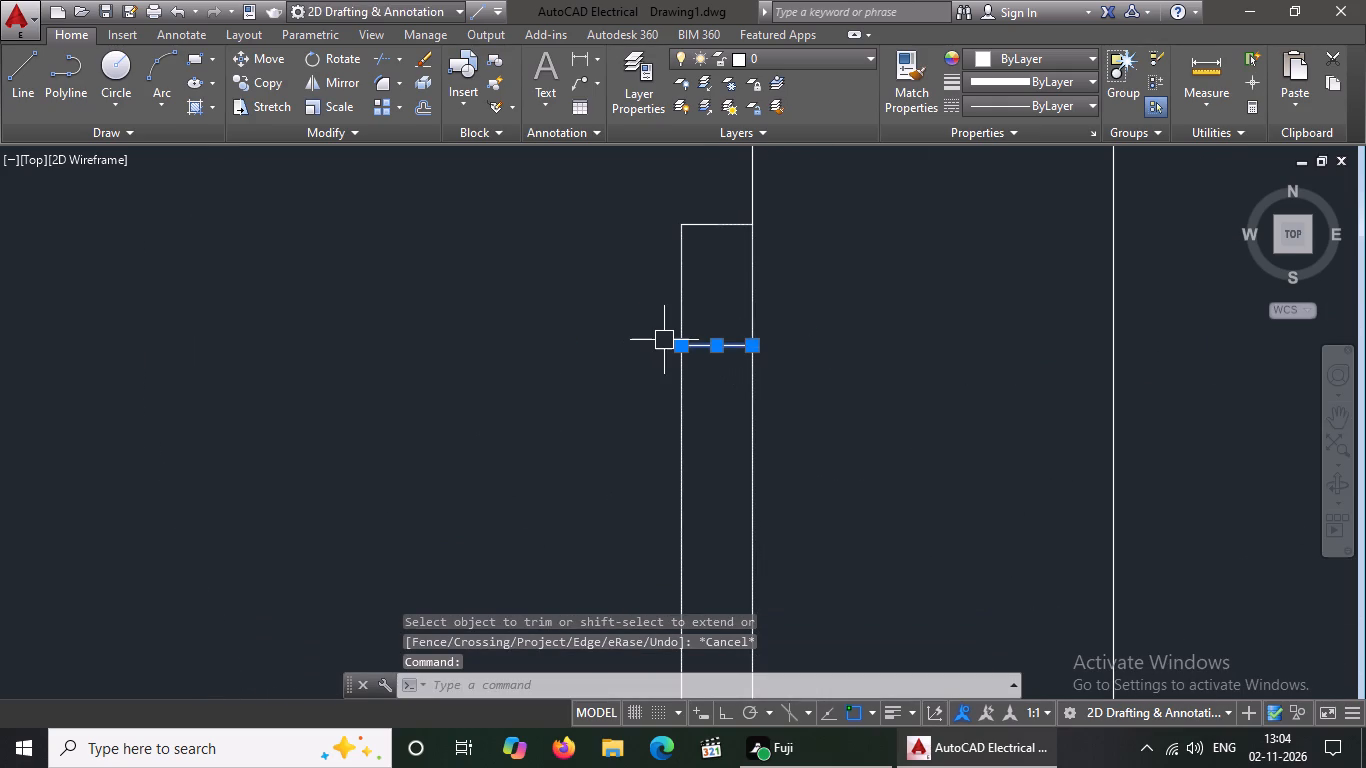
key(Delete)
Rotate the larger door beside the plan 90° counterclockwise with Ortho on.
scroll(606, 354, down, 8)
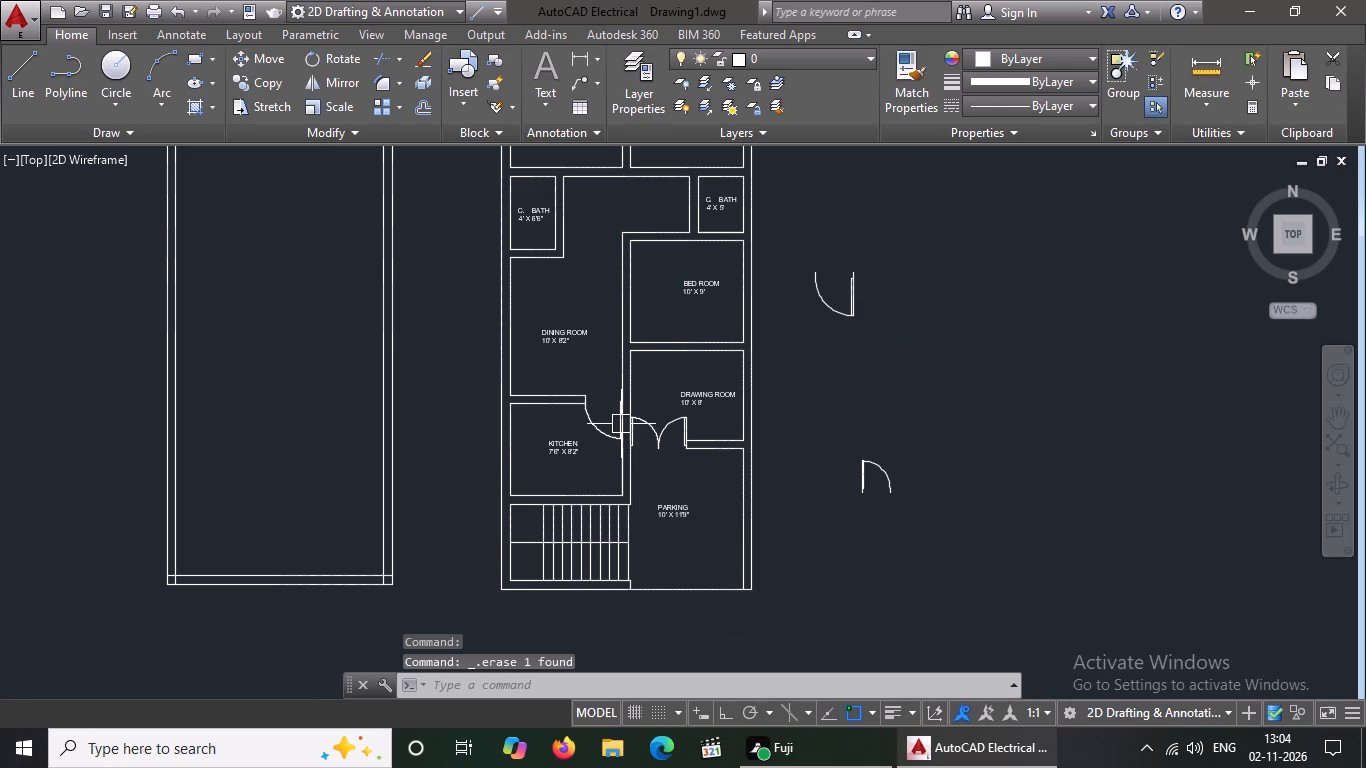
middle_drag(645, 415, 637, 469)
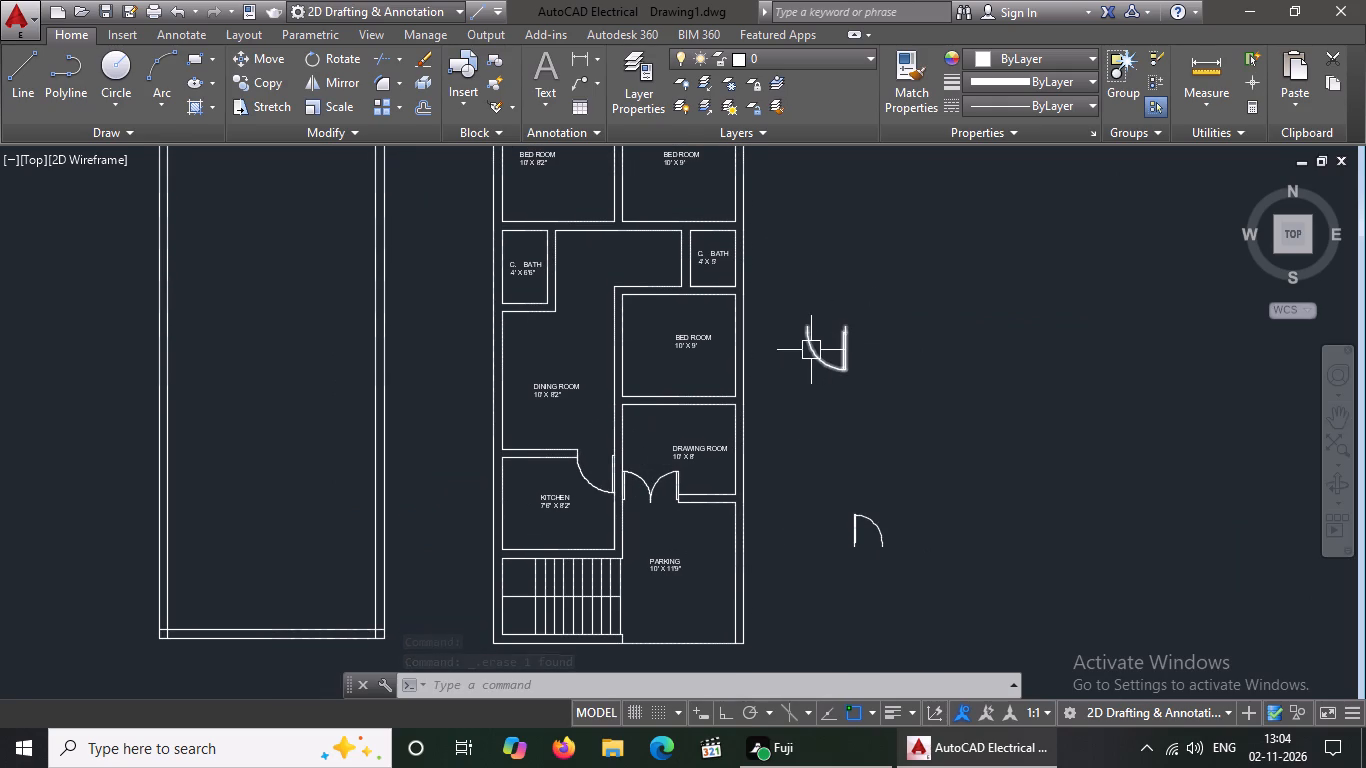
click(811, 350)
click(329, 54)
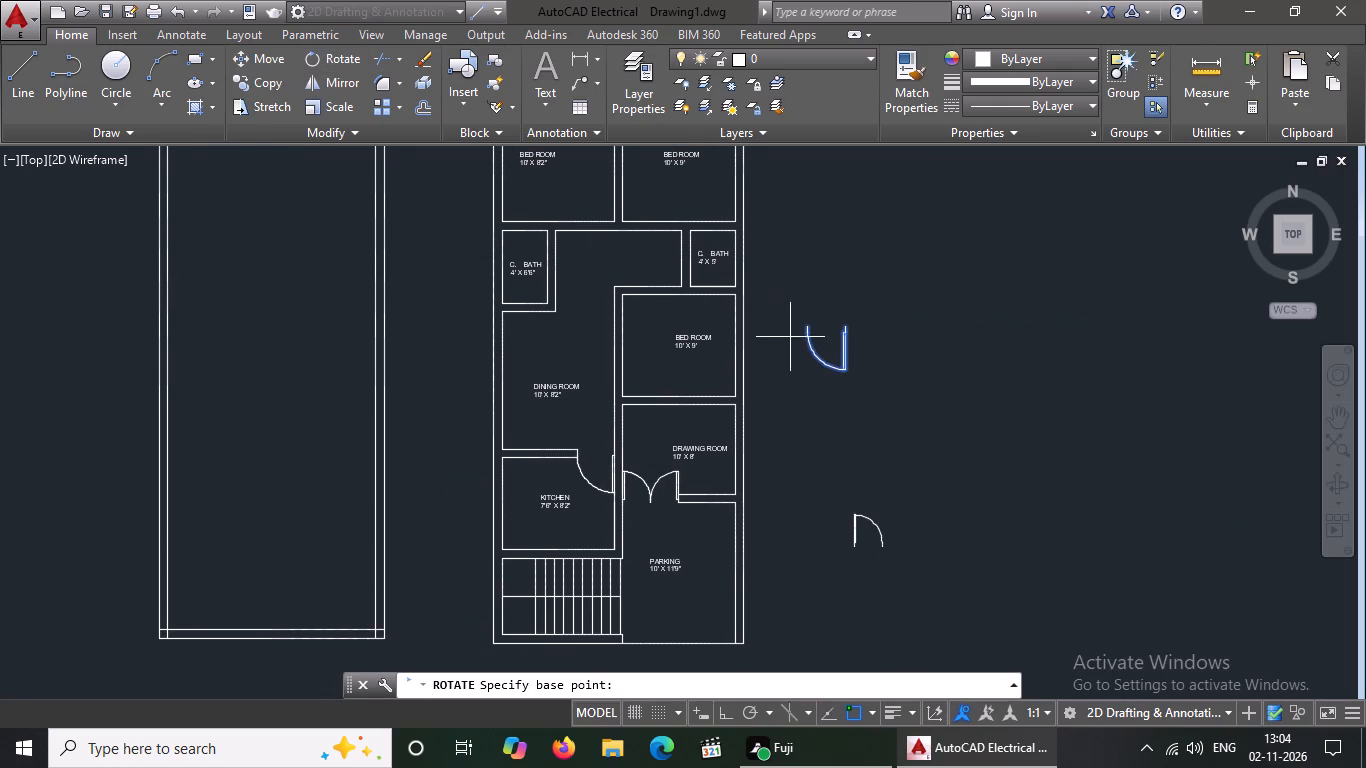
click(839, 346)
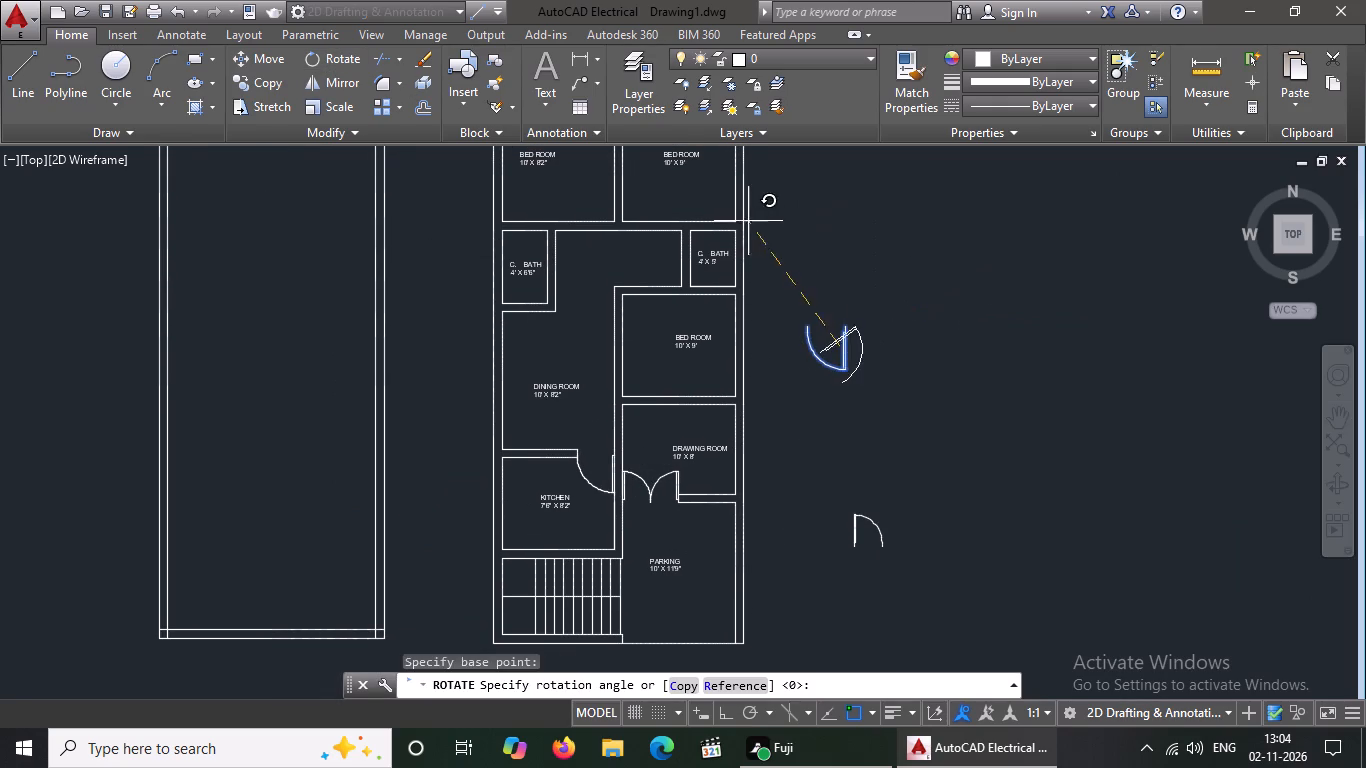
click(725, 712)
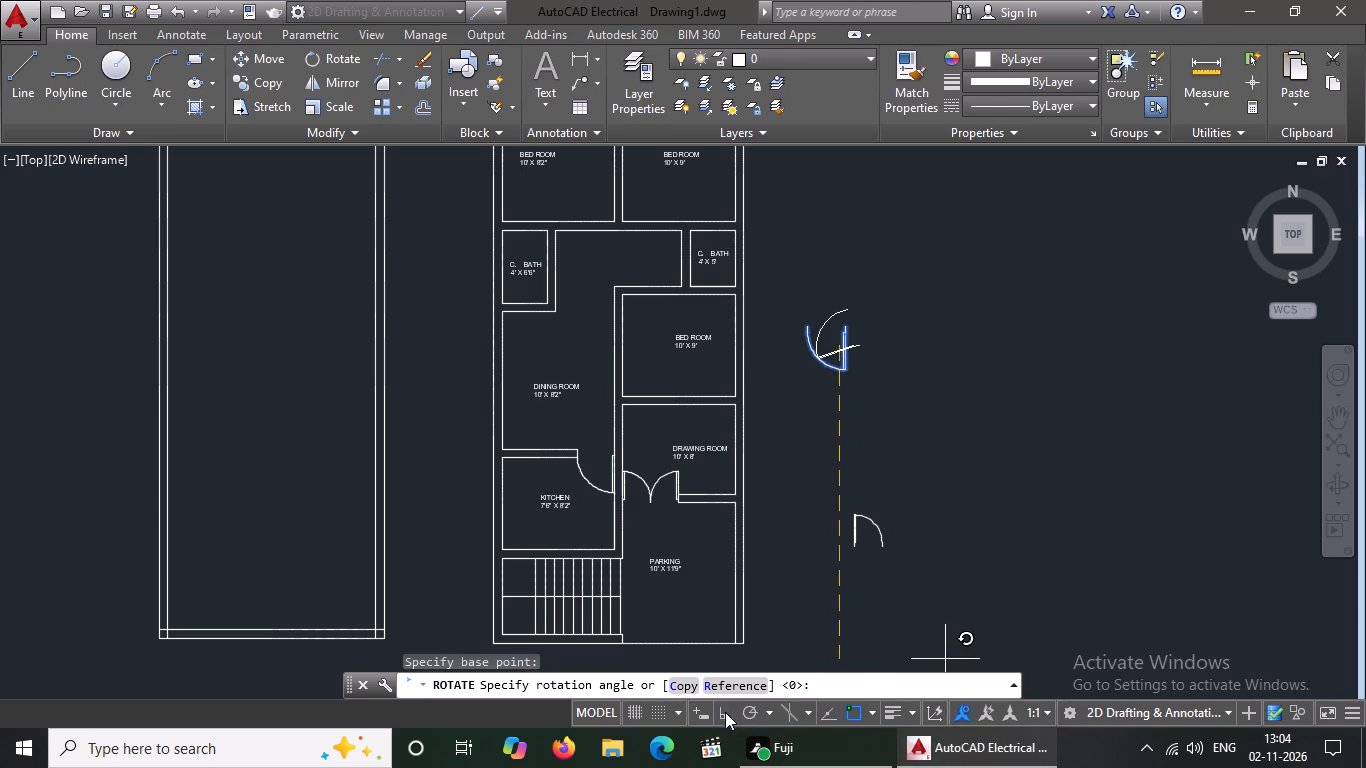
click(838, 268)
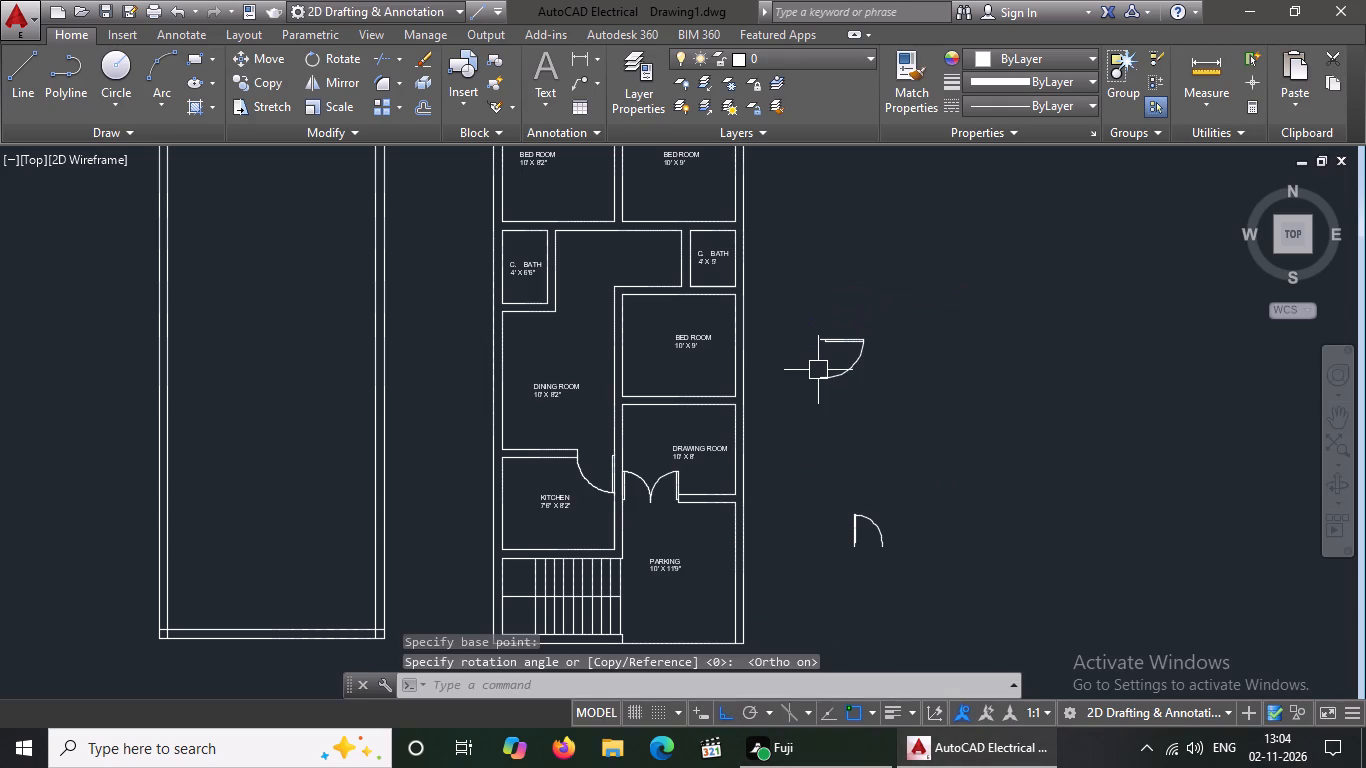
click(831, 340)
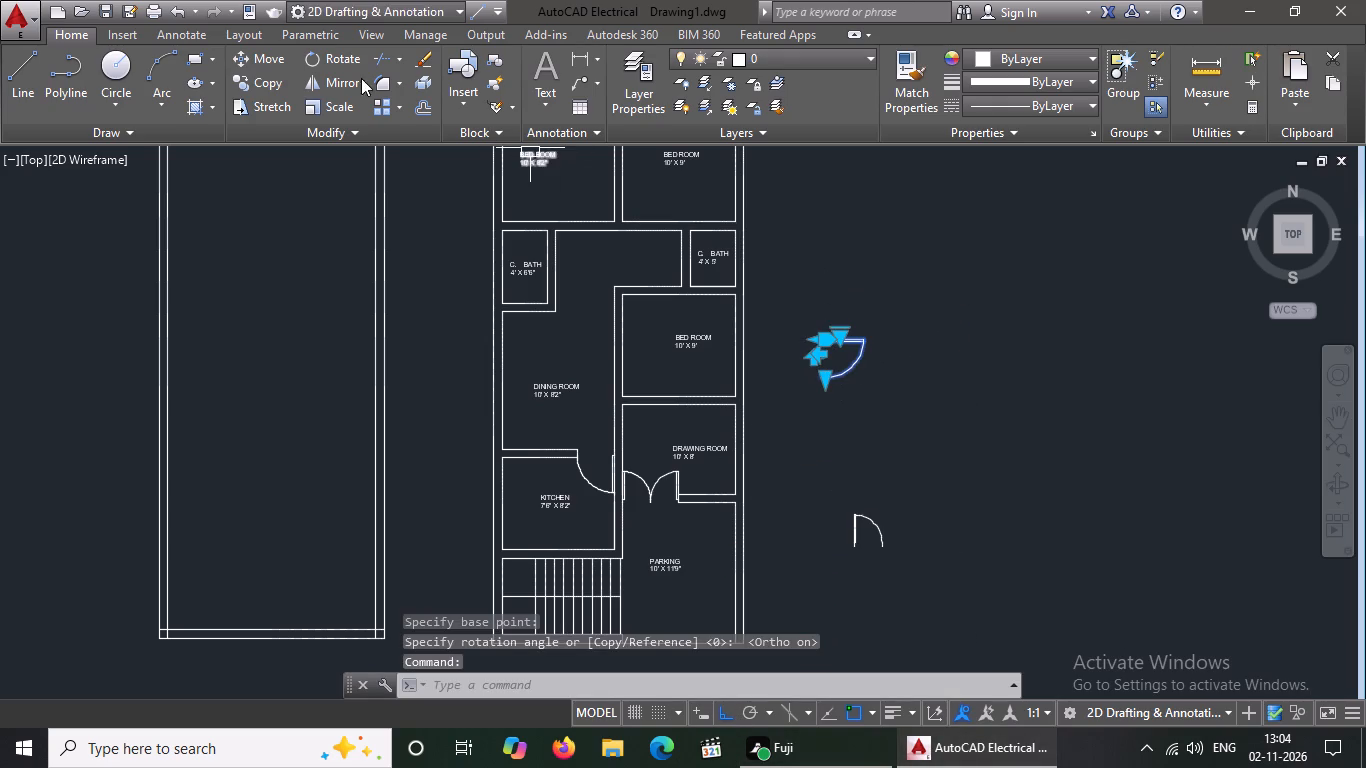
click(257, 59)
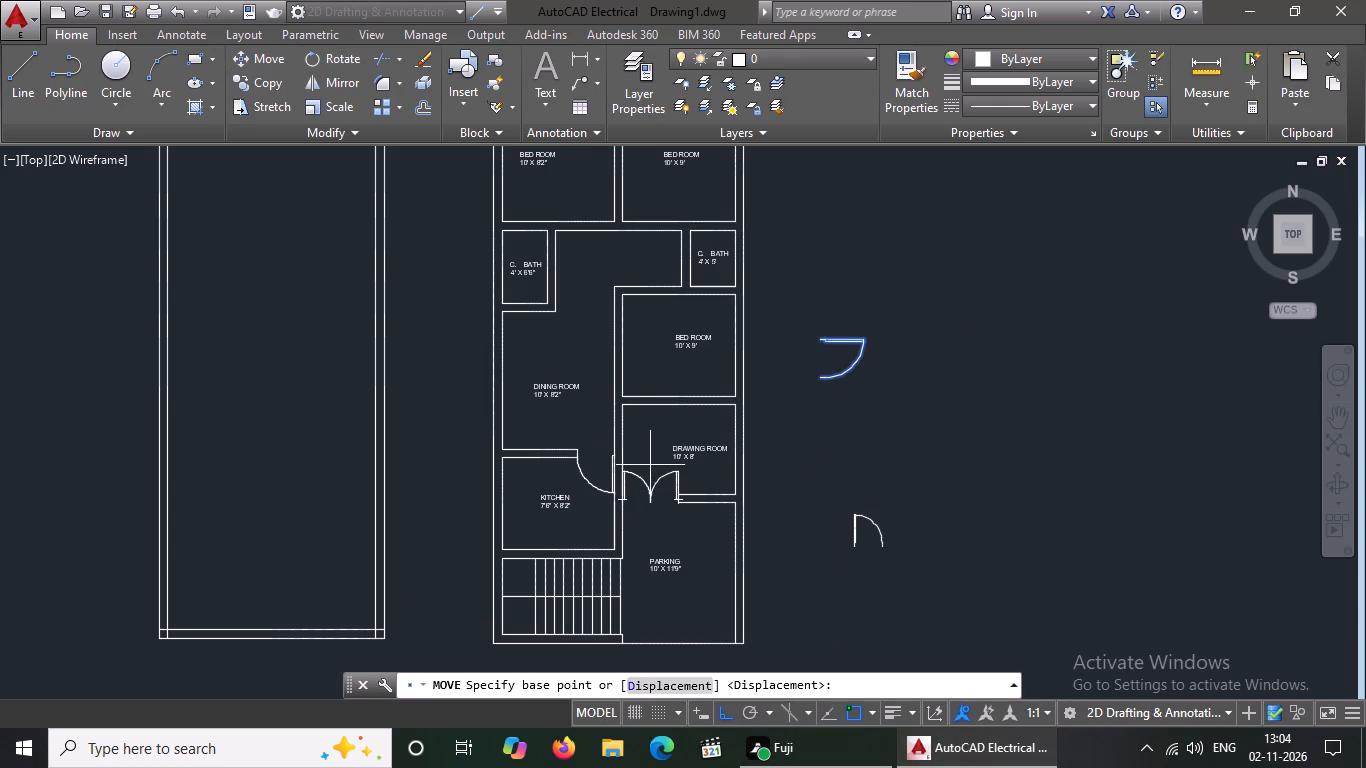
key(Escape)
Extend both lines of the wall between the lower bed room and the drawing room to the dining room's wall line.
text(EX)
key(space)
key(space)
scroll(643, 396, up, 2)
click(616, 392)
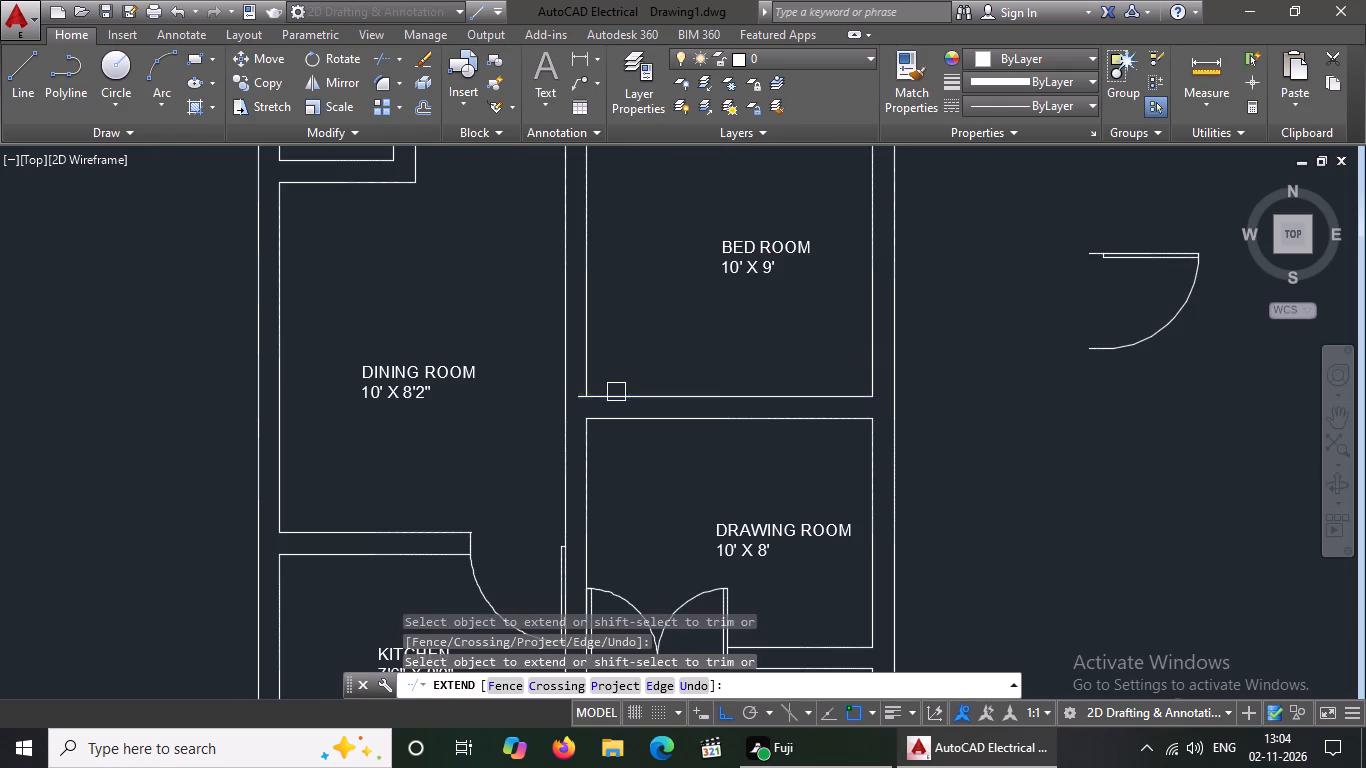
click(601, 400)
click(605, 422)
key(Escape)
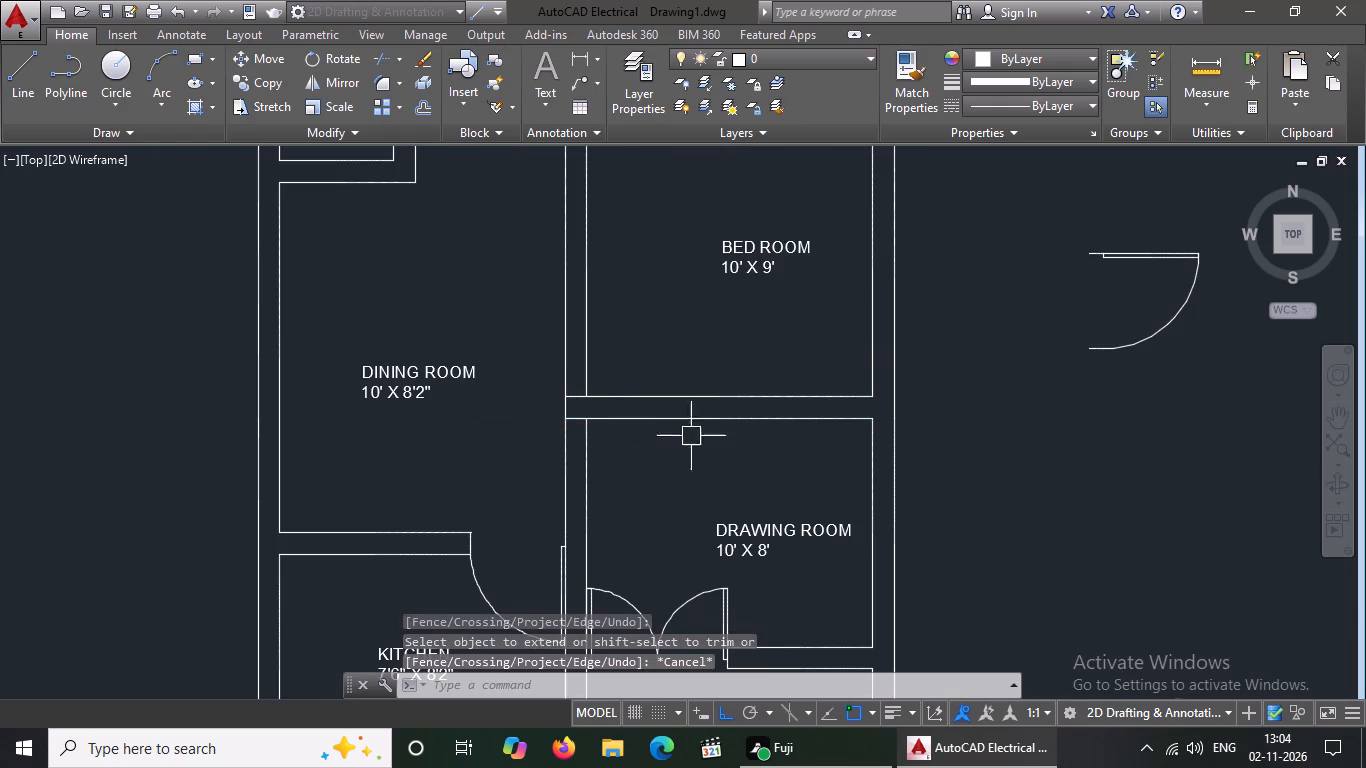
click(1006, 377)
key(Escape)
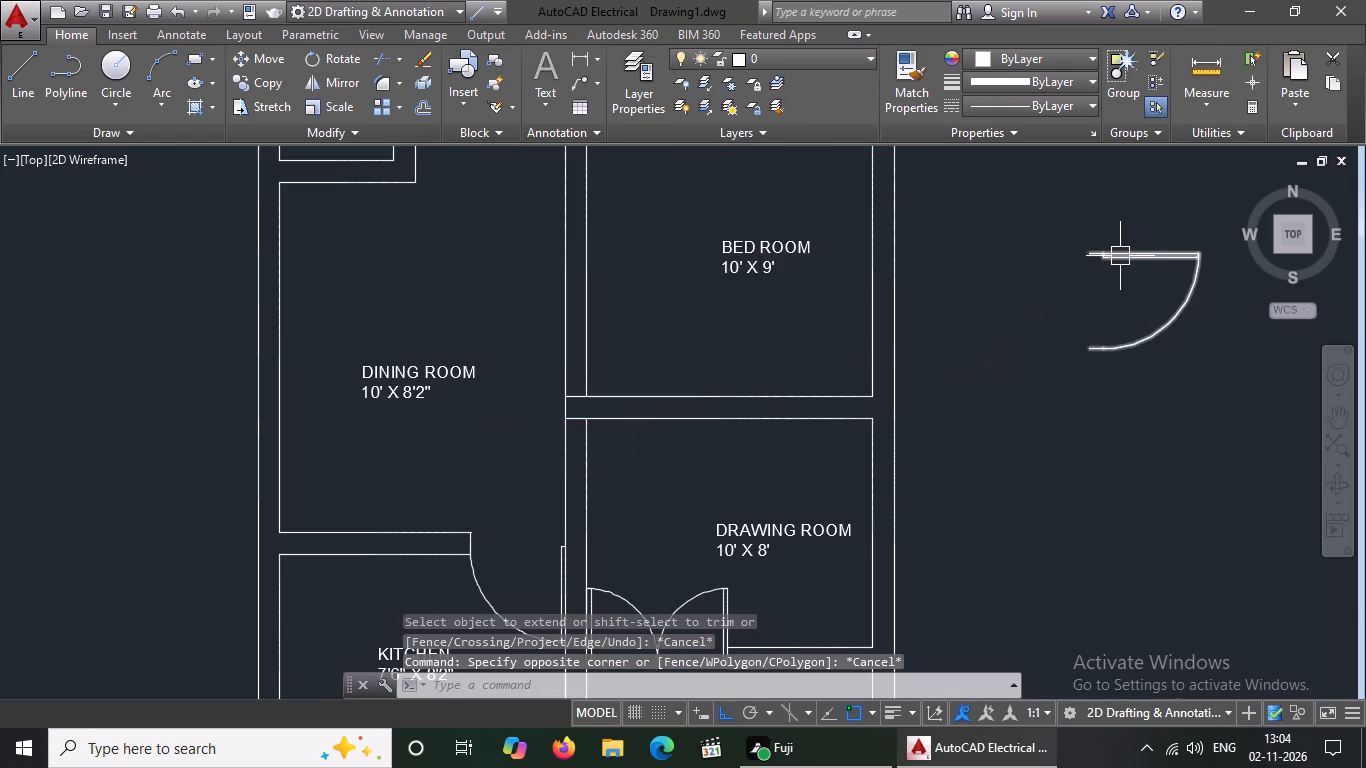
Copy the rotated door by its jamb end to where the drawing room's upper wall line meets the dining room wall, with Ortho off.
click(1119, 256)
click(252, 81)
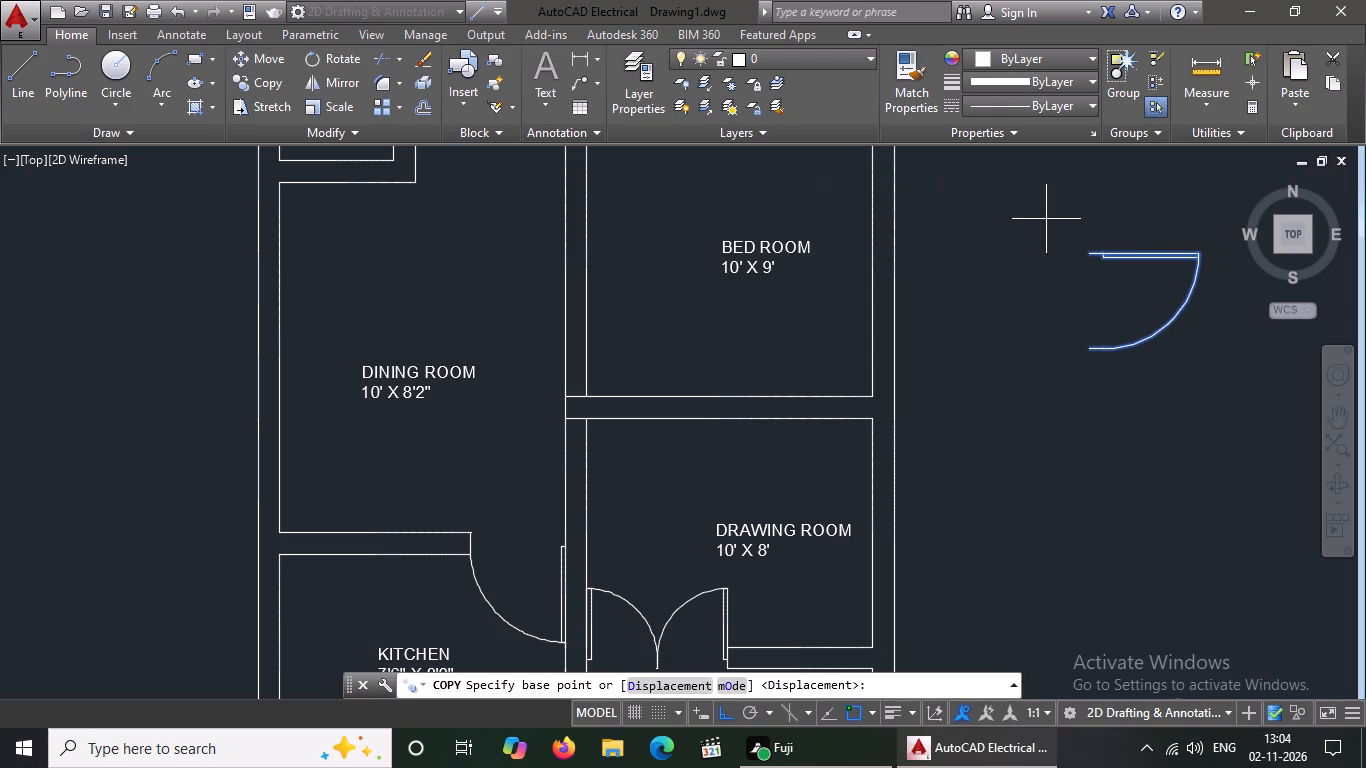
scroll(1093, 256, up, 1)
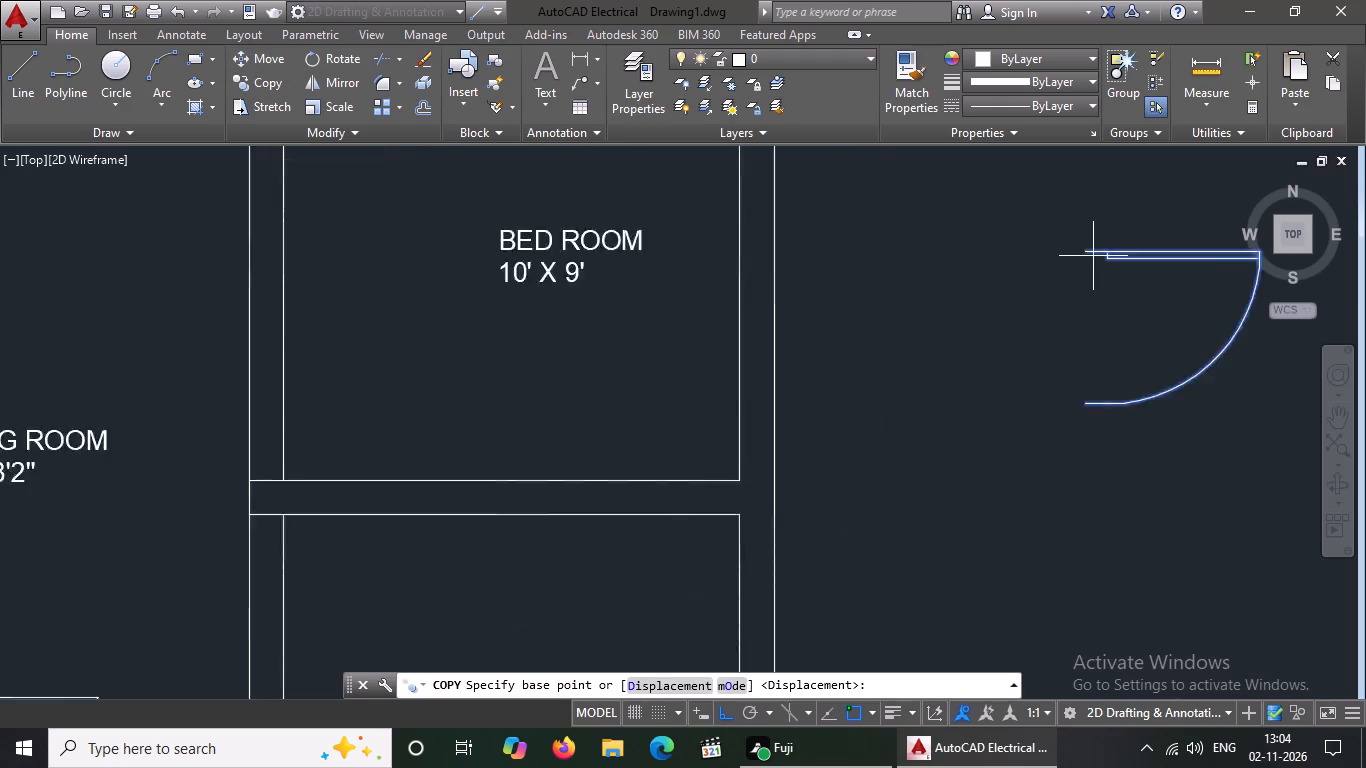
scroll(1093, 256, up, 1)
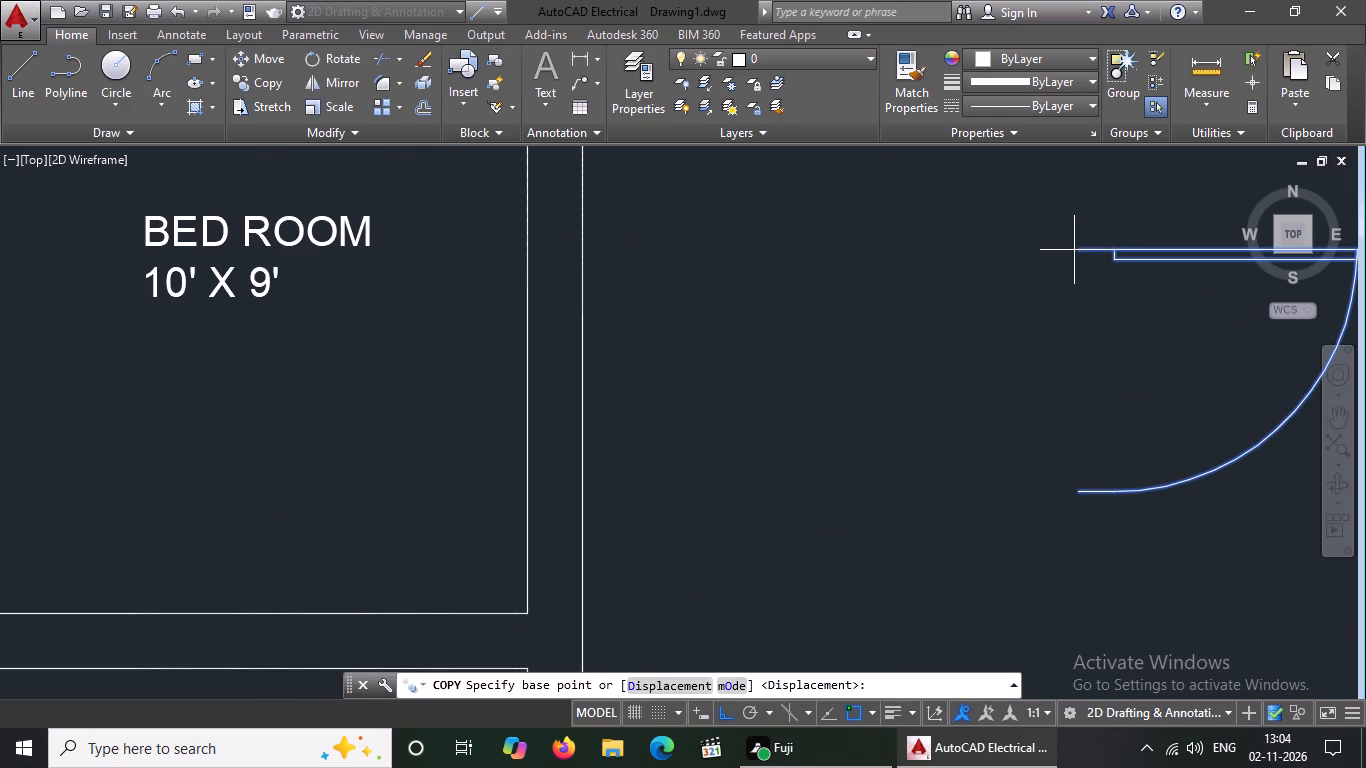
drag(1078, 251, 1069, 255)
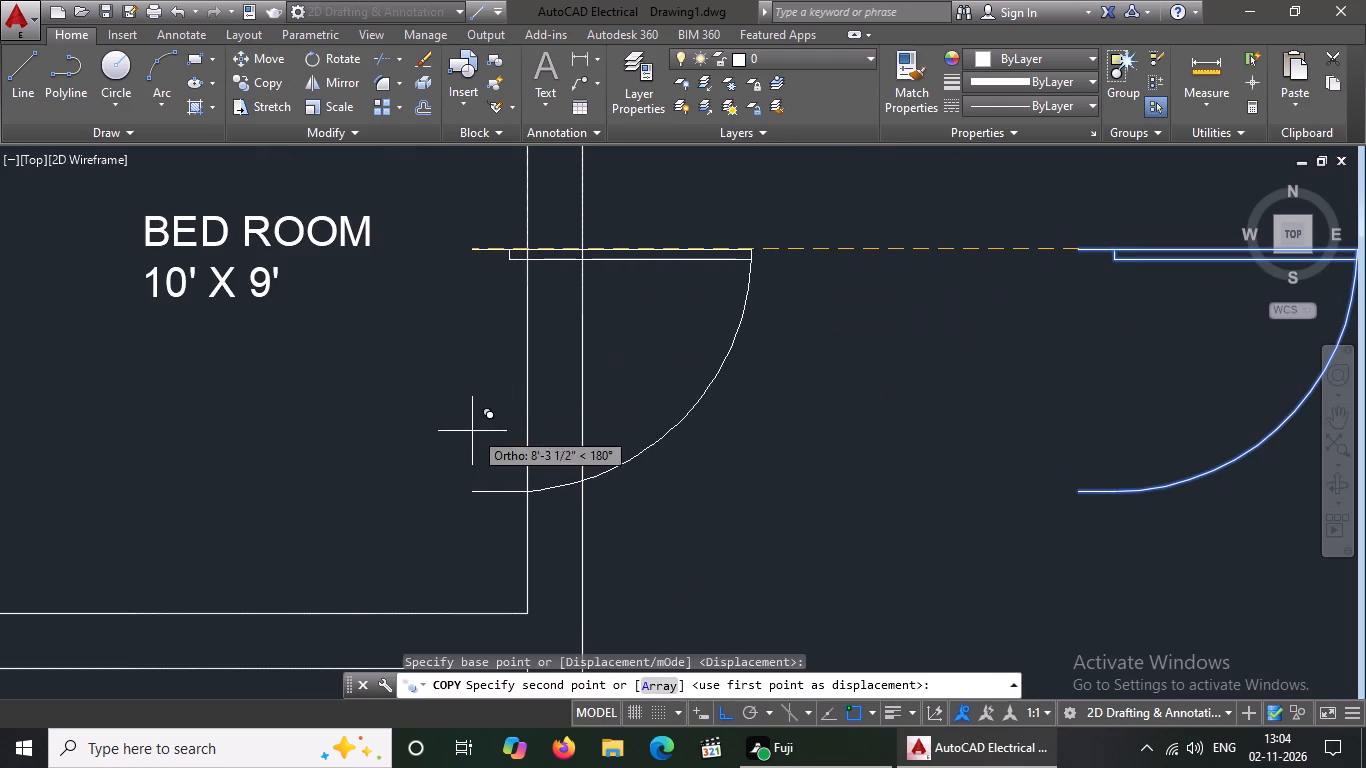
click(723, 715)
scroll(810, 586, down, 4)
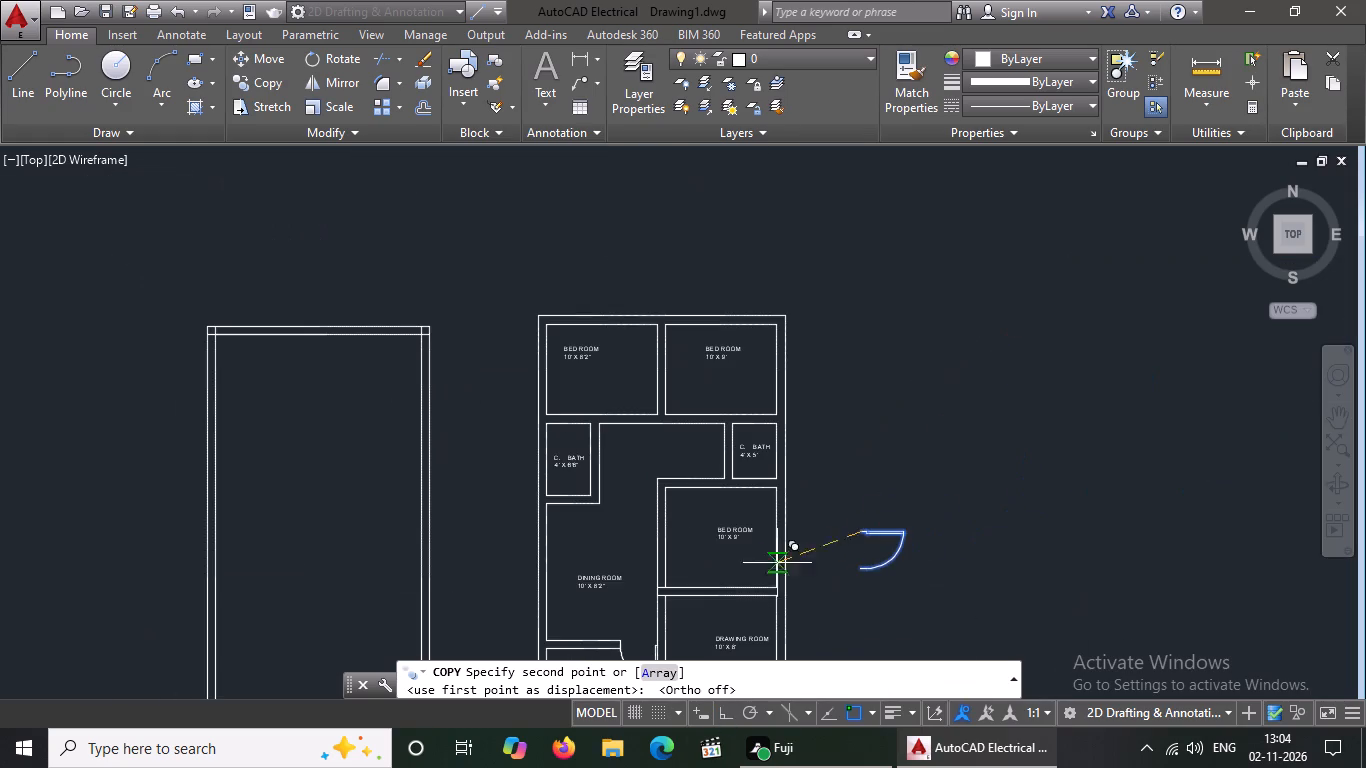
scroll(681, 541, down, 2)
scroll(688, 578, up, 6)
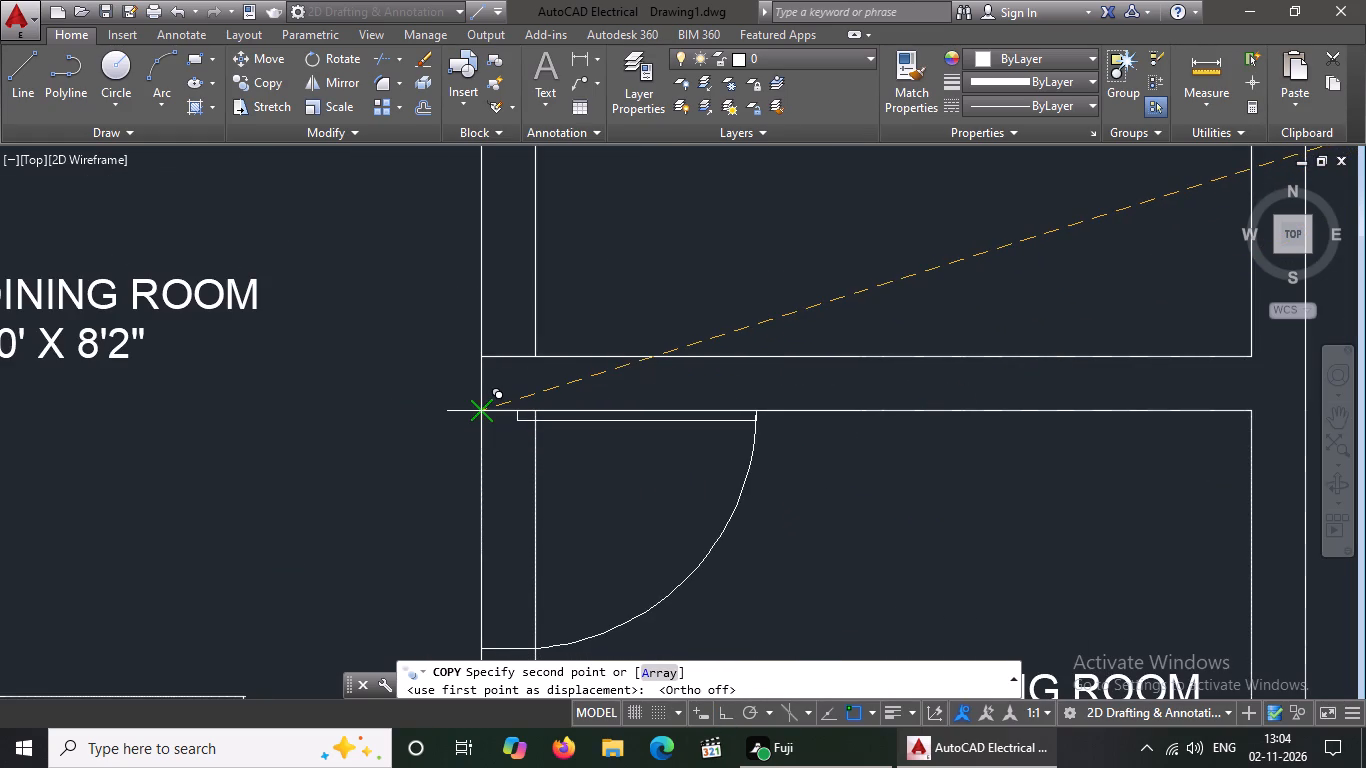
click(482, 411)
scroll(510, 401, down, 3)
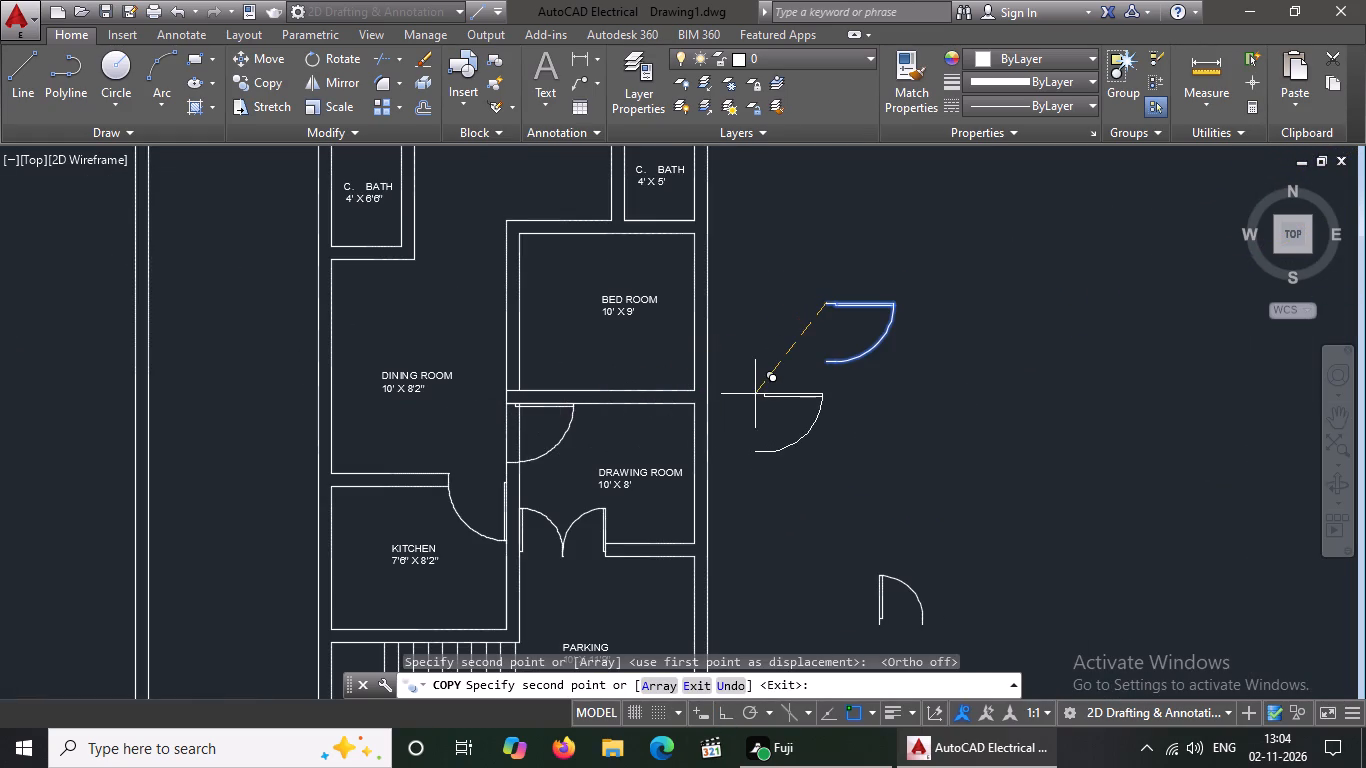
key(Escape)
Flip the larger door beside the plan vertically so its arc lies above the leaf.
scroll(510, 399, up, 1)
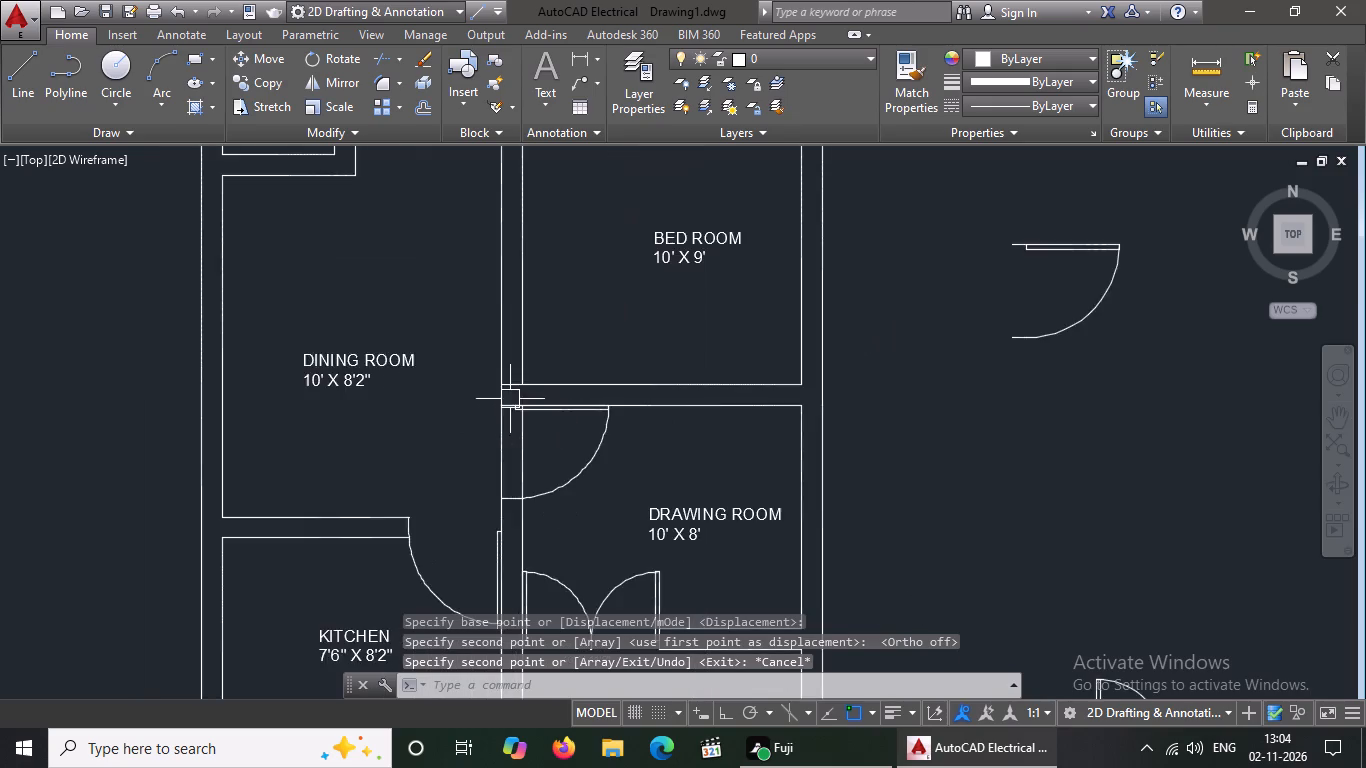
scroll(602, 361, up, 1)
scroll(956, 397, down, 2)
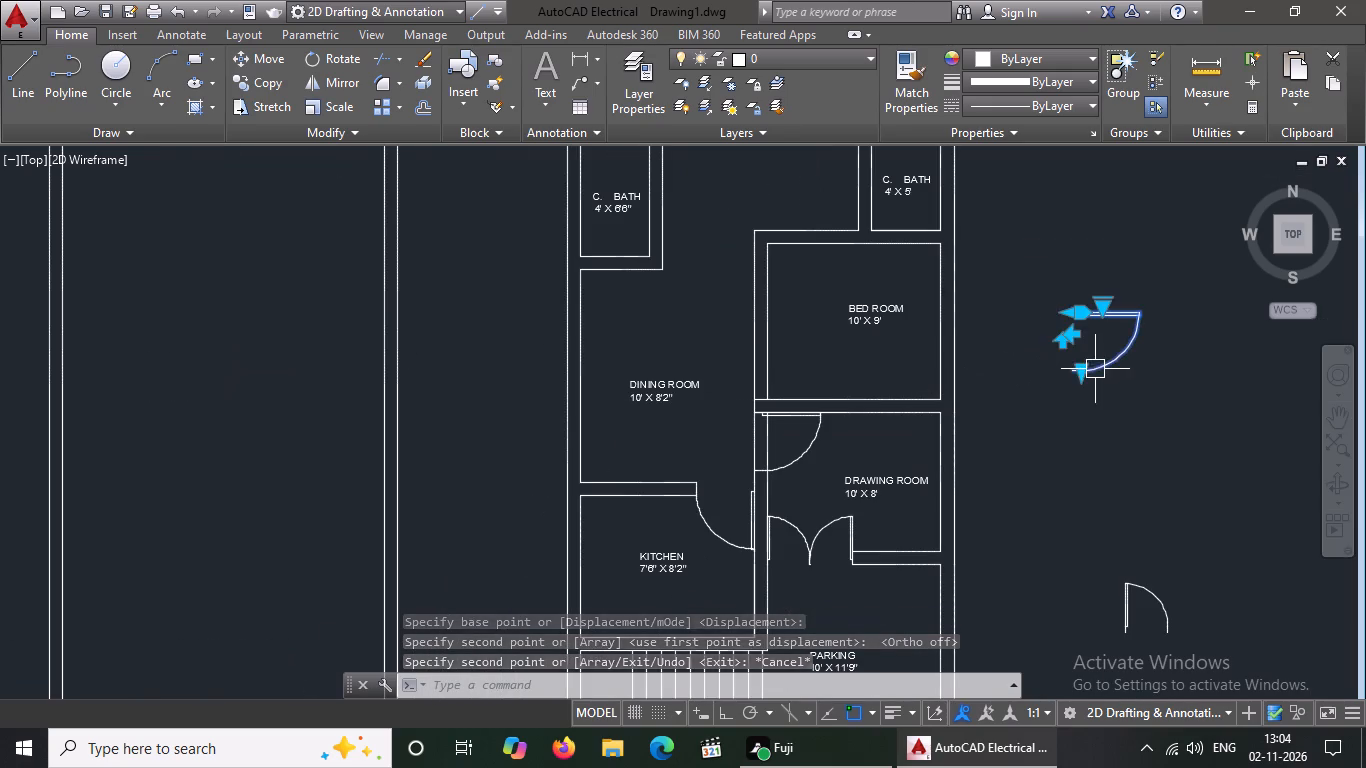
click(1095, 369)
scroll(1077, 357, up, 3)
click(1007, 289)
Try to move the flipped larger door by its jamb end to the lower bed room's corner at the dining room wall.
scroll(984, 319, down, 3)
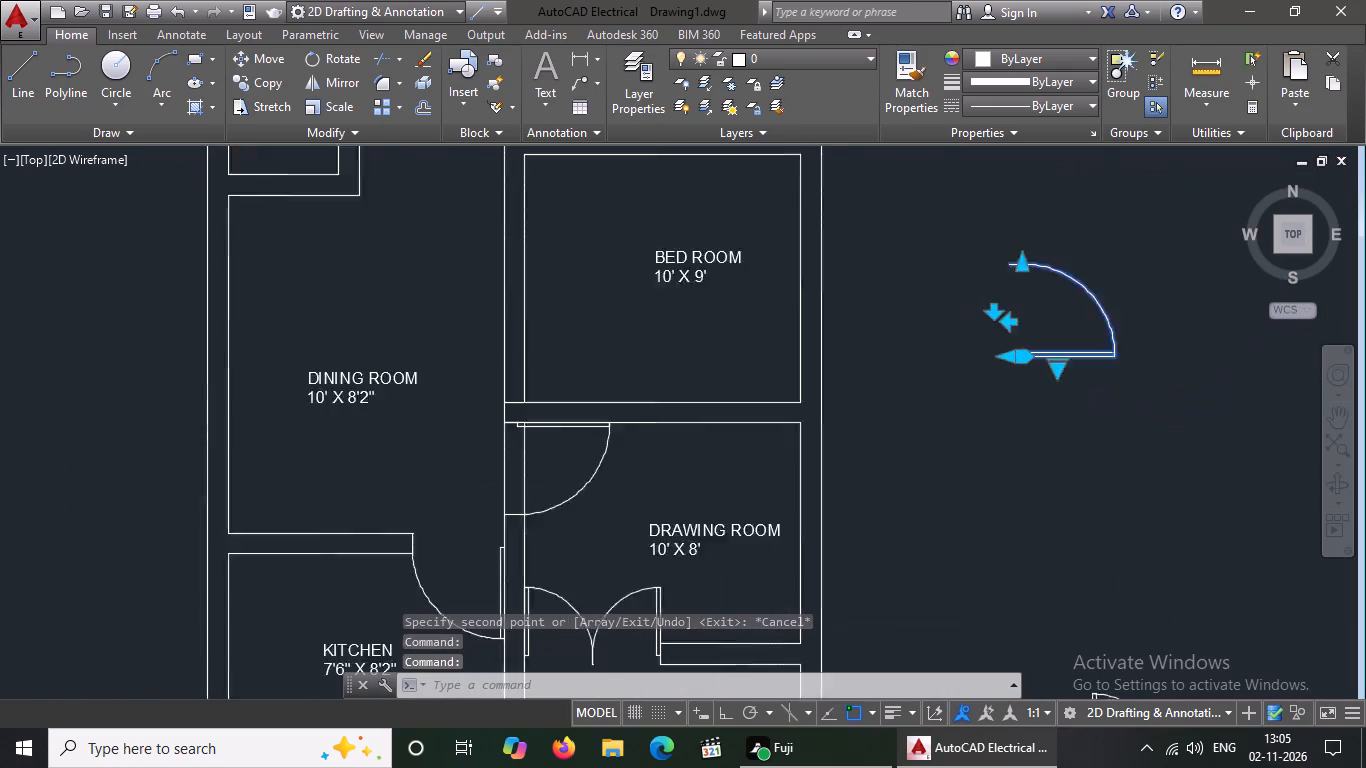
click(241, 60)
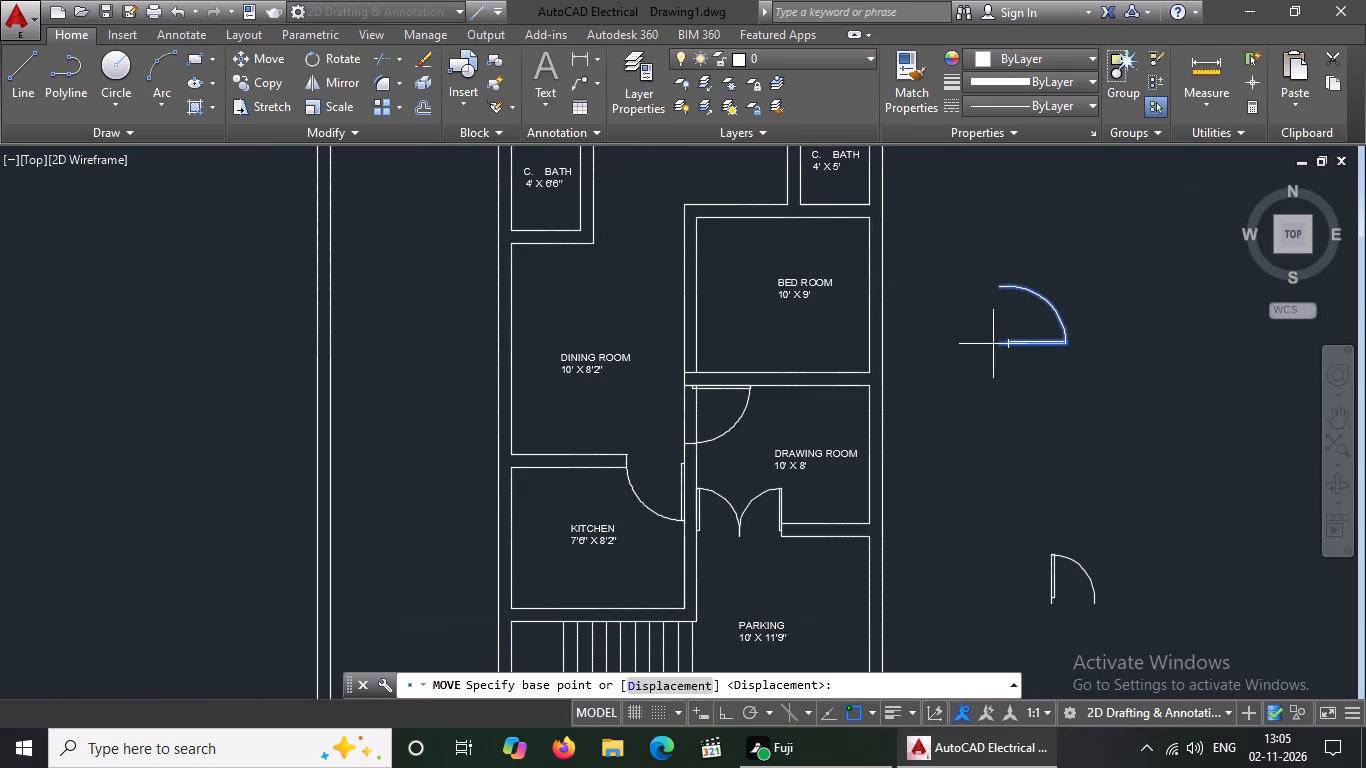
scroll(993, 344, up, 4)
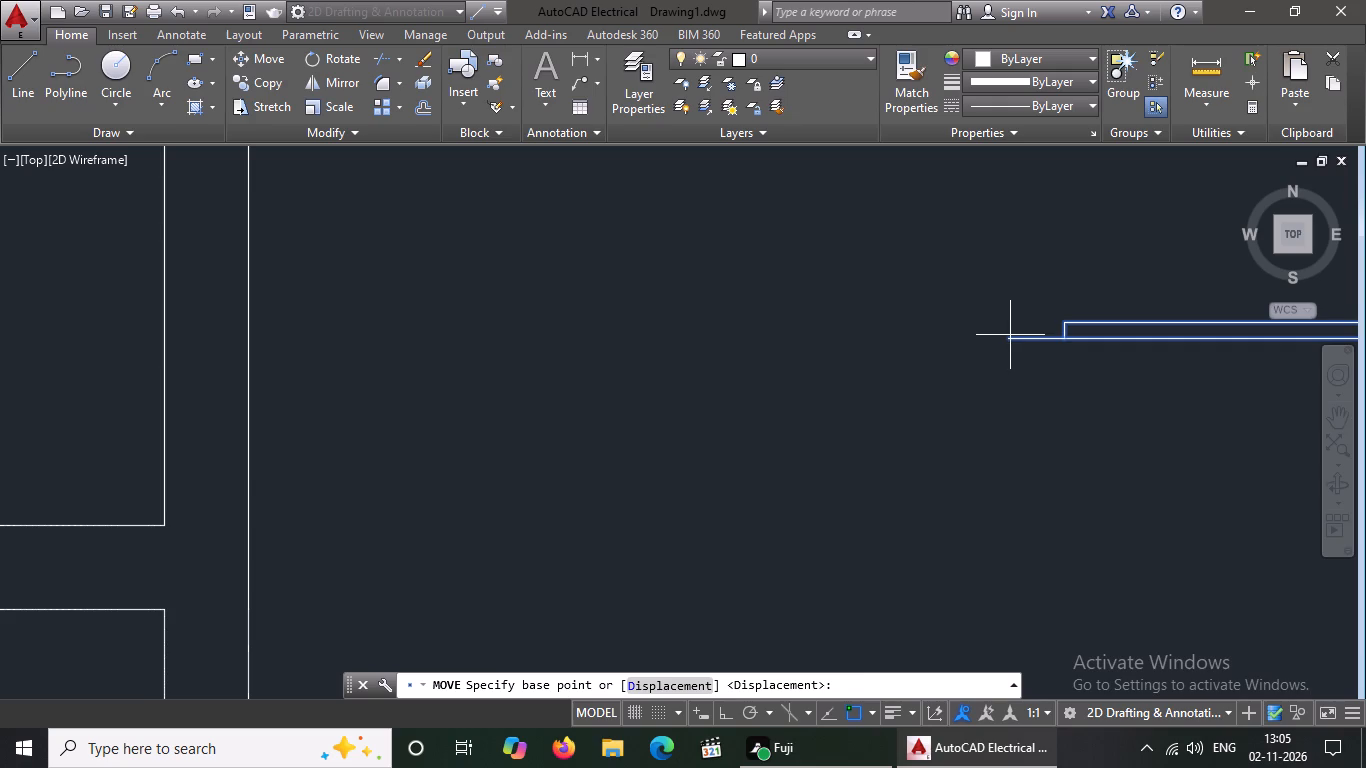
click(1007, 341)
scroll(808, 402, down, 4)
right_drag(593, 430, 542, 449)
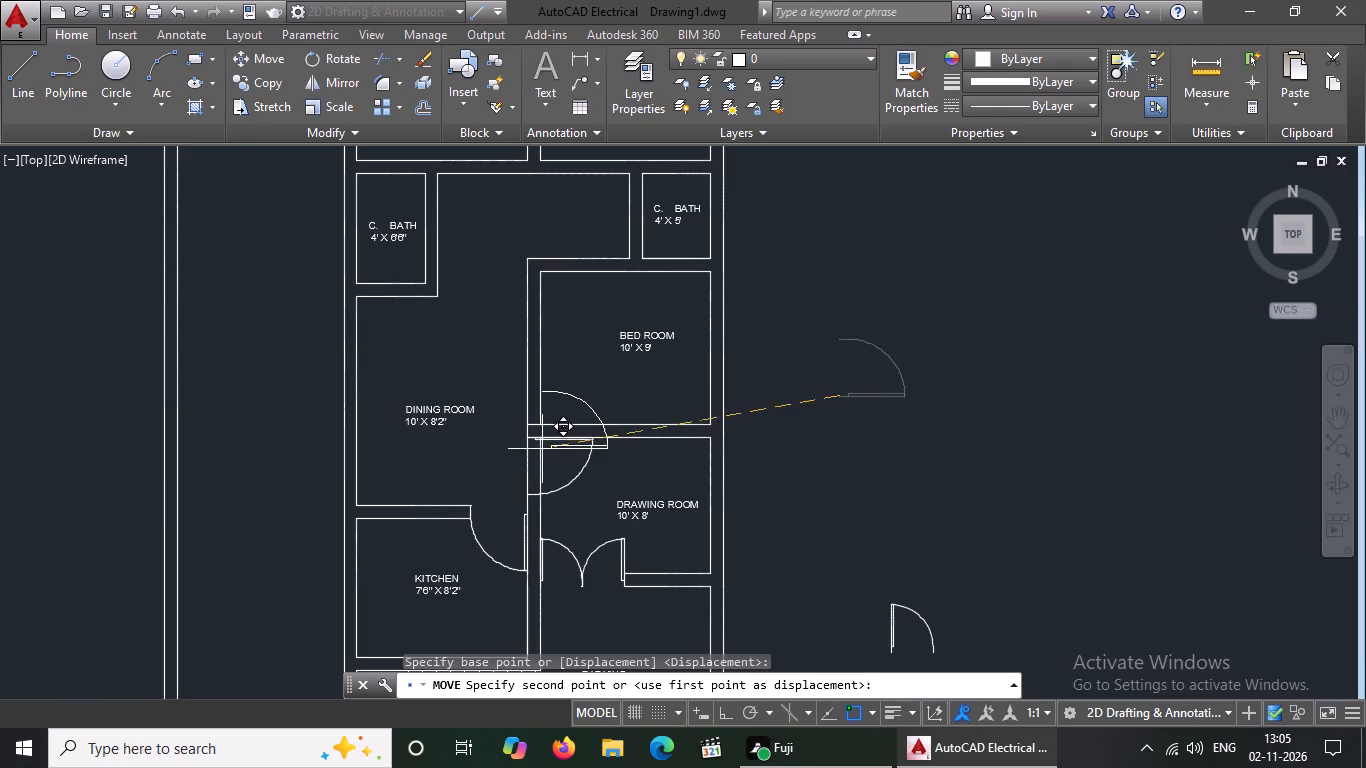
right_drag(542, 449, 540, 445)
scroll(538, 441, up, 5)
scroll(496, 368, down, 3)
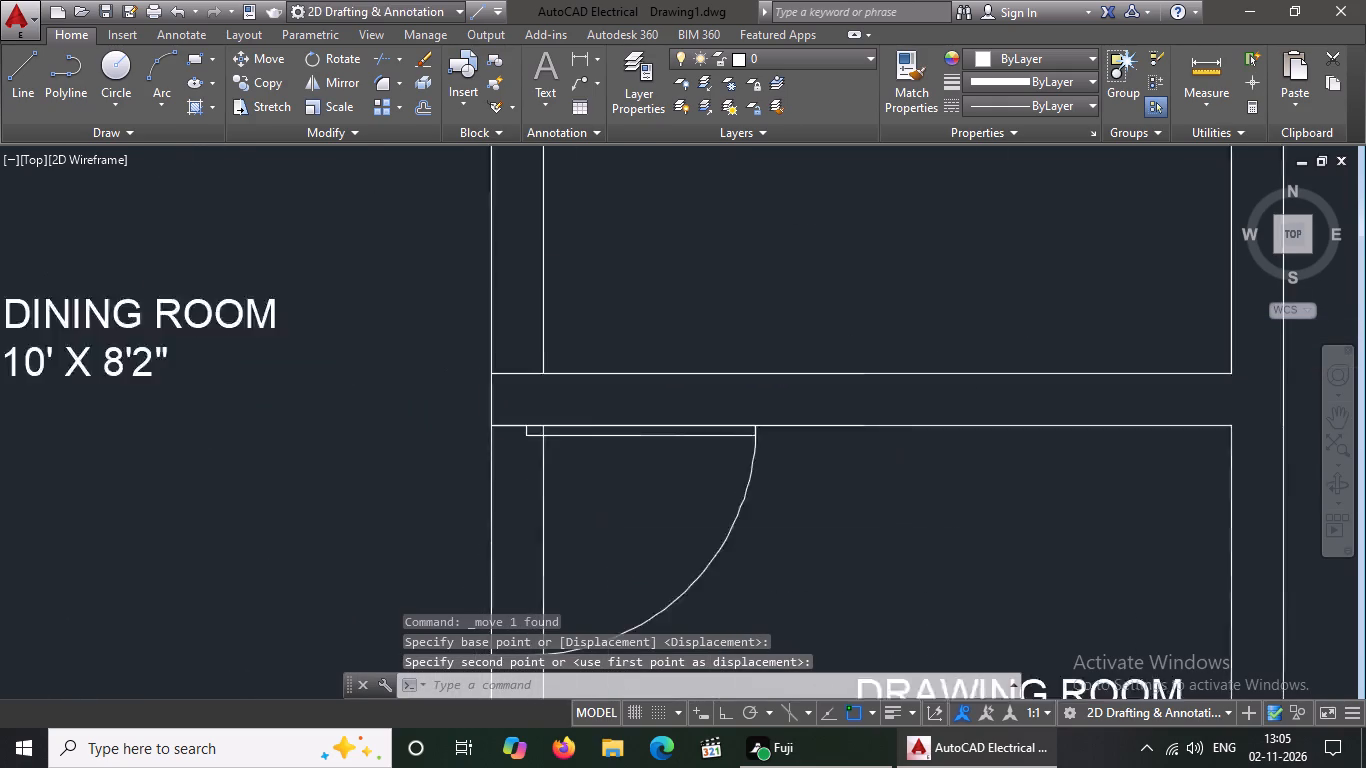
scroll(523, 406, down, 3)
Move the flipped larger door by its jamb end to where the lower bed room's bottom wall line meets the dining room wall line.
click(1204, 452)
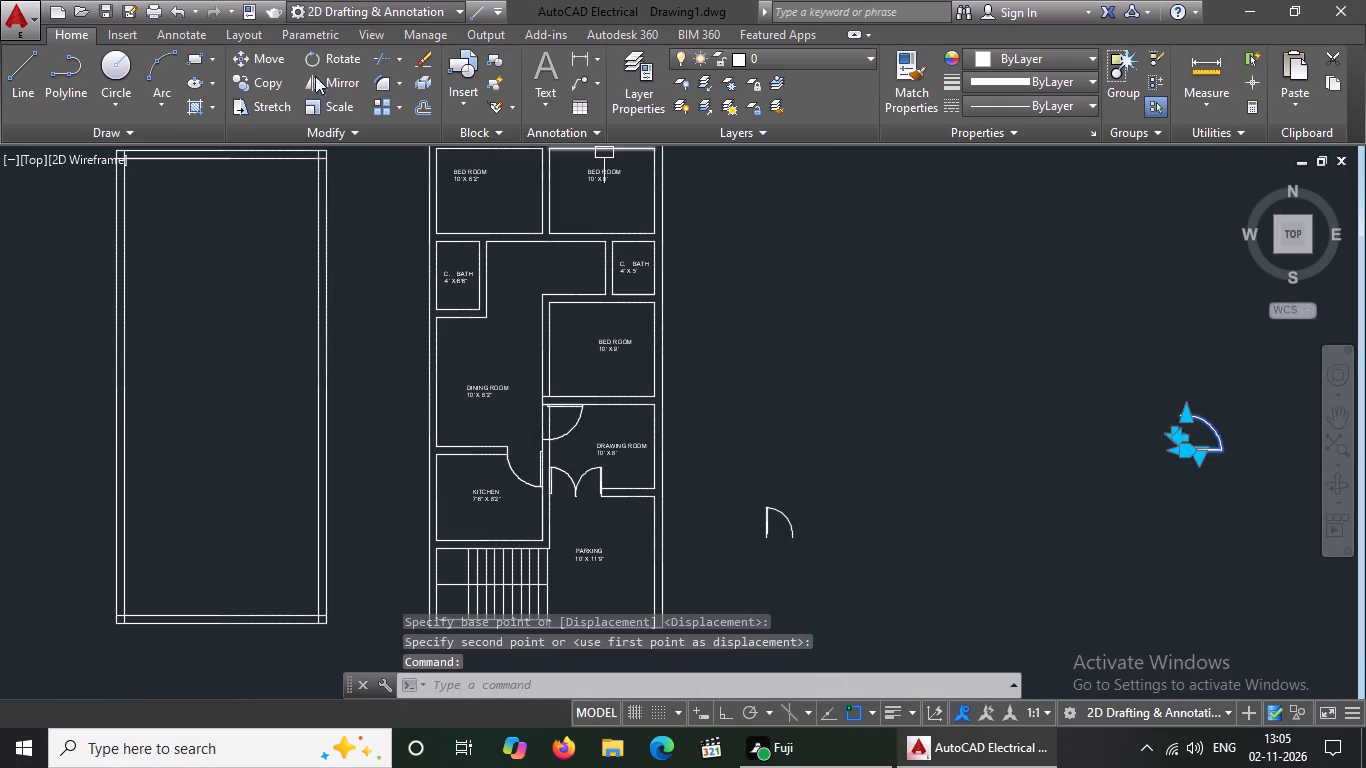
click(238, 62)
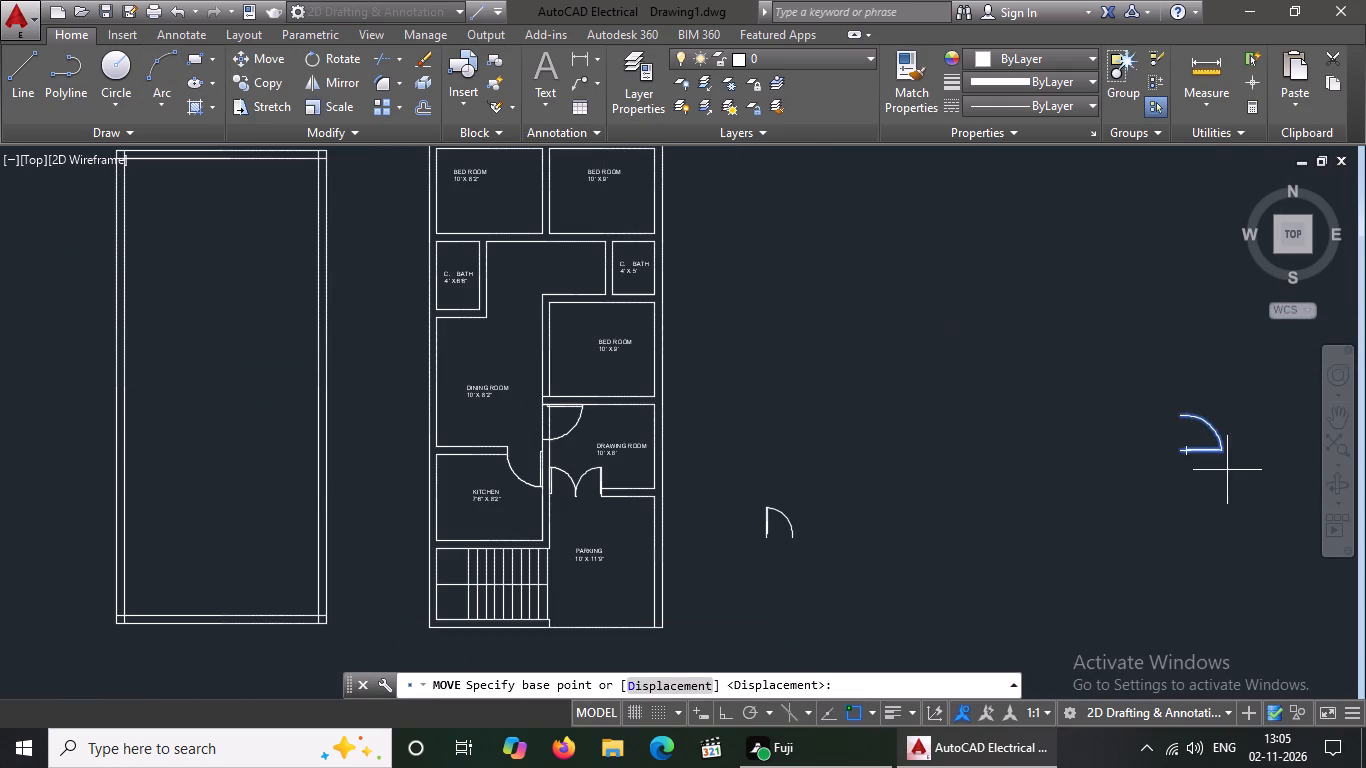
scroll(1227, 470, up, 2)
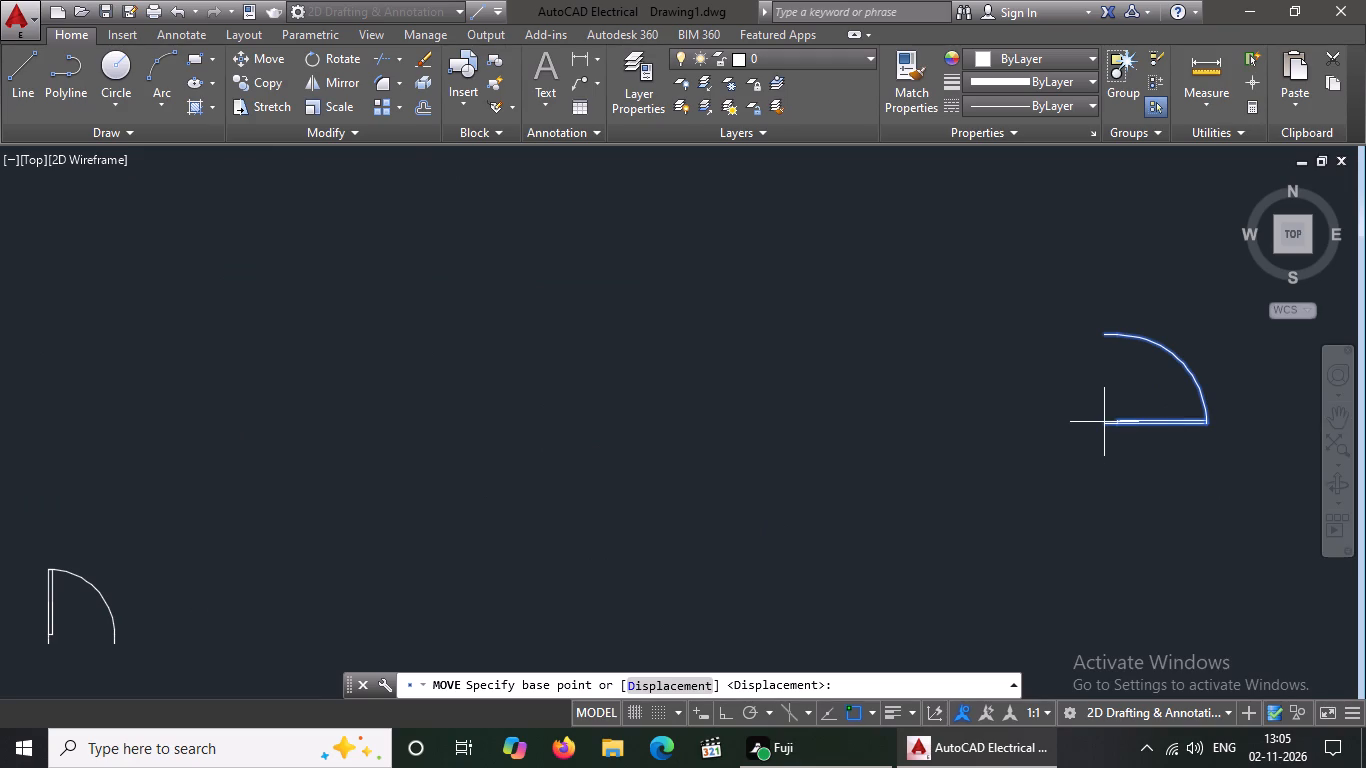
click(1107, 422)
scroll(862, 449, down, 4)
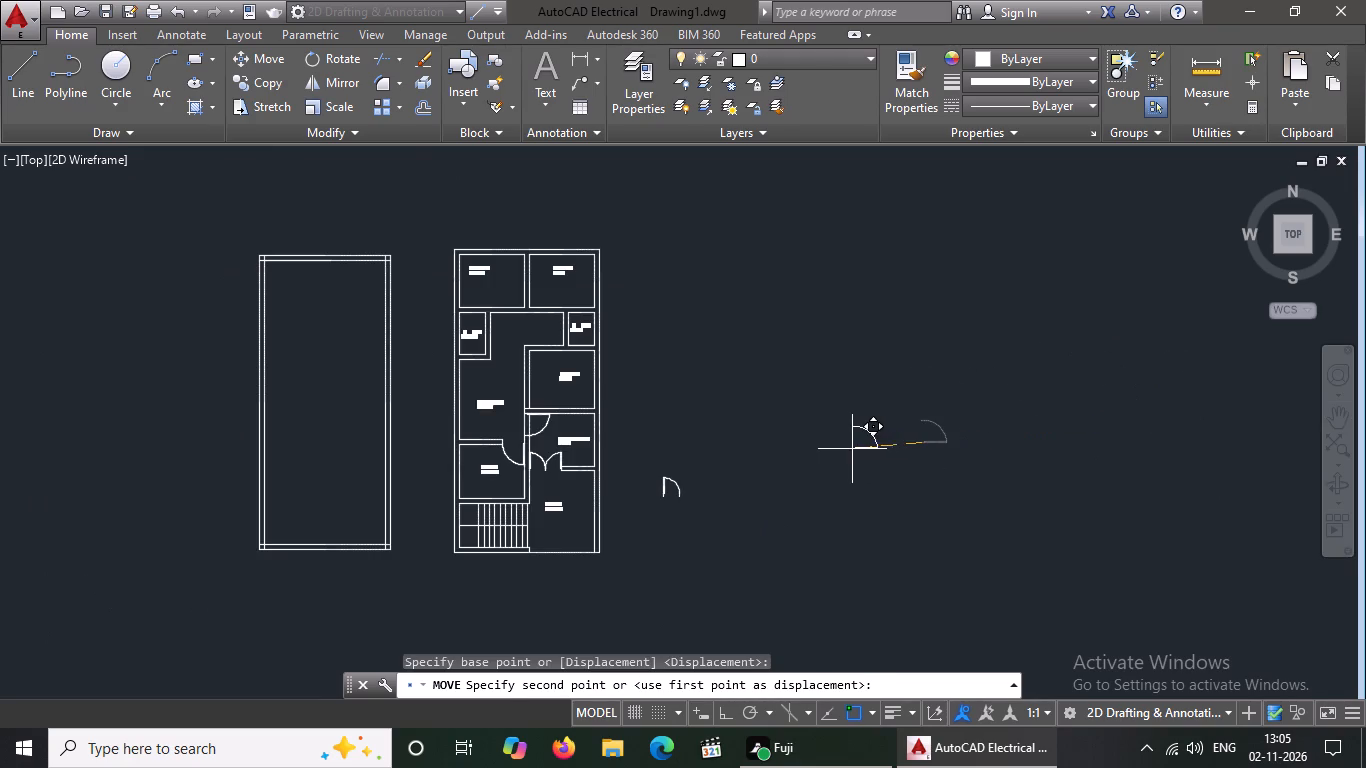
scroll(523, 410, up, 5)
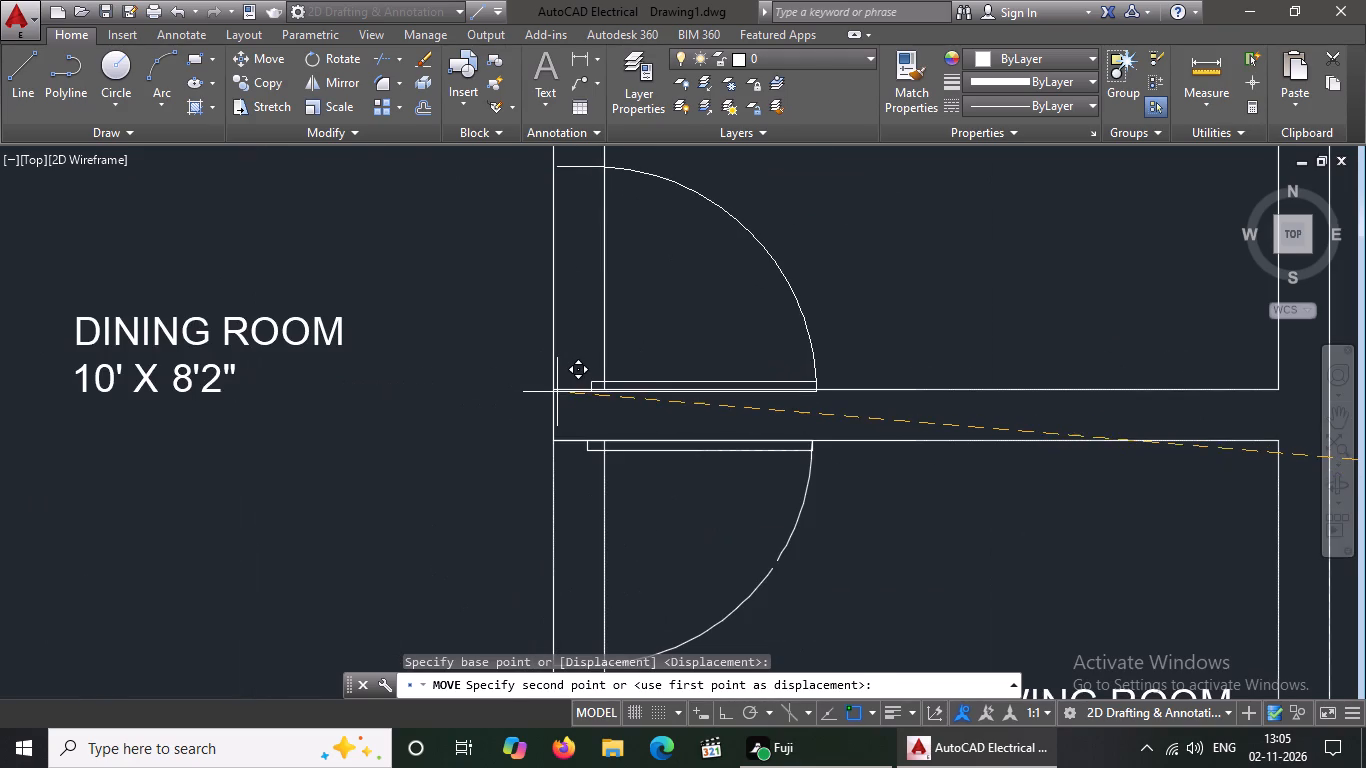
click(553, 390)
scroll(574, 391, down, 3)
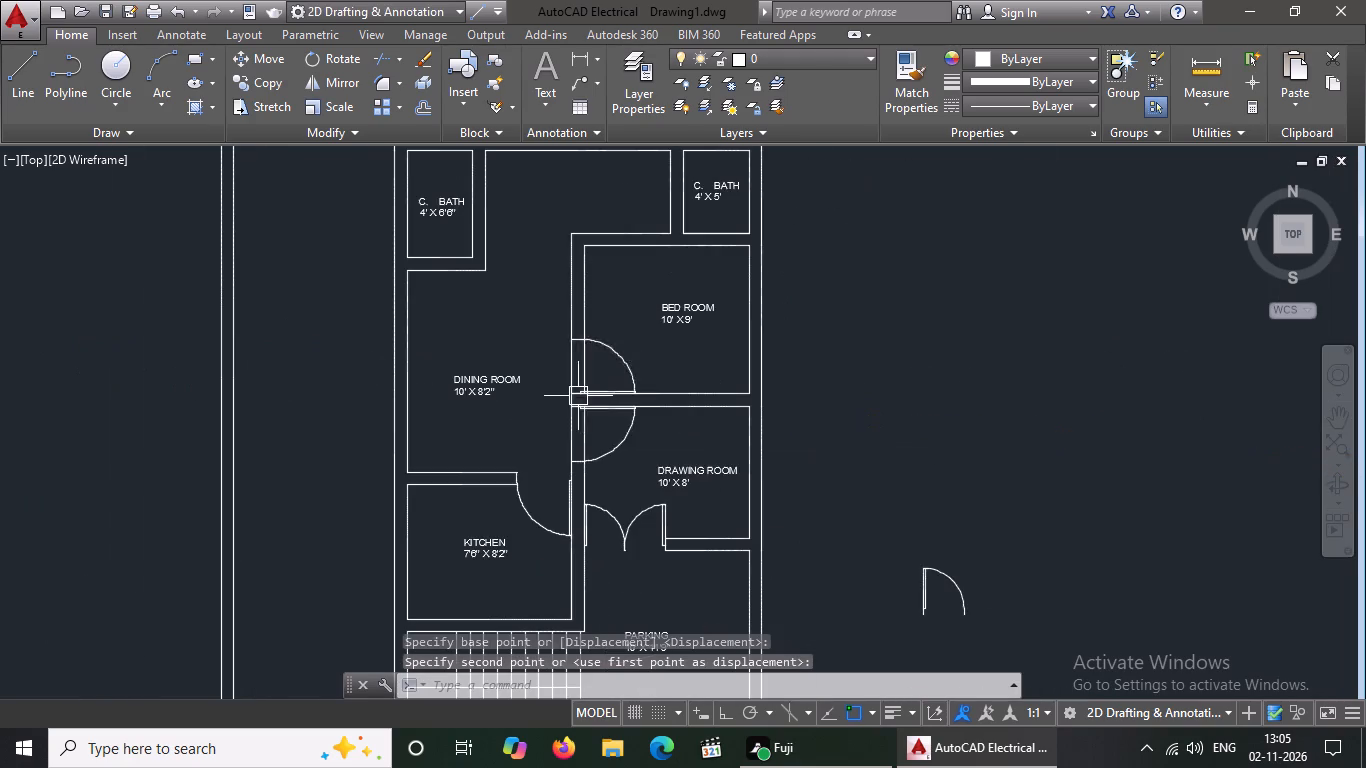
scroll(598, 400, down, 2)
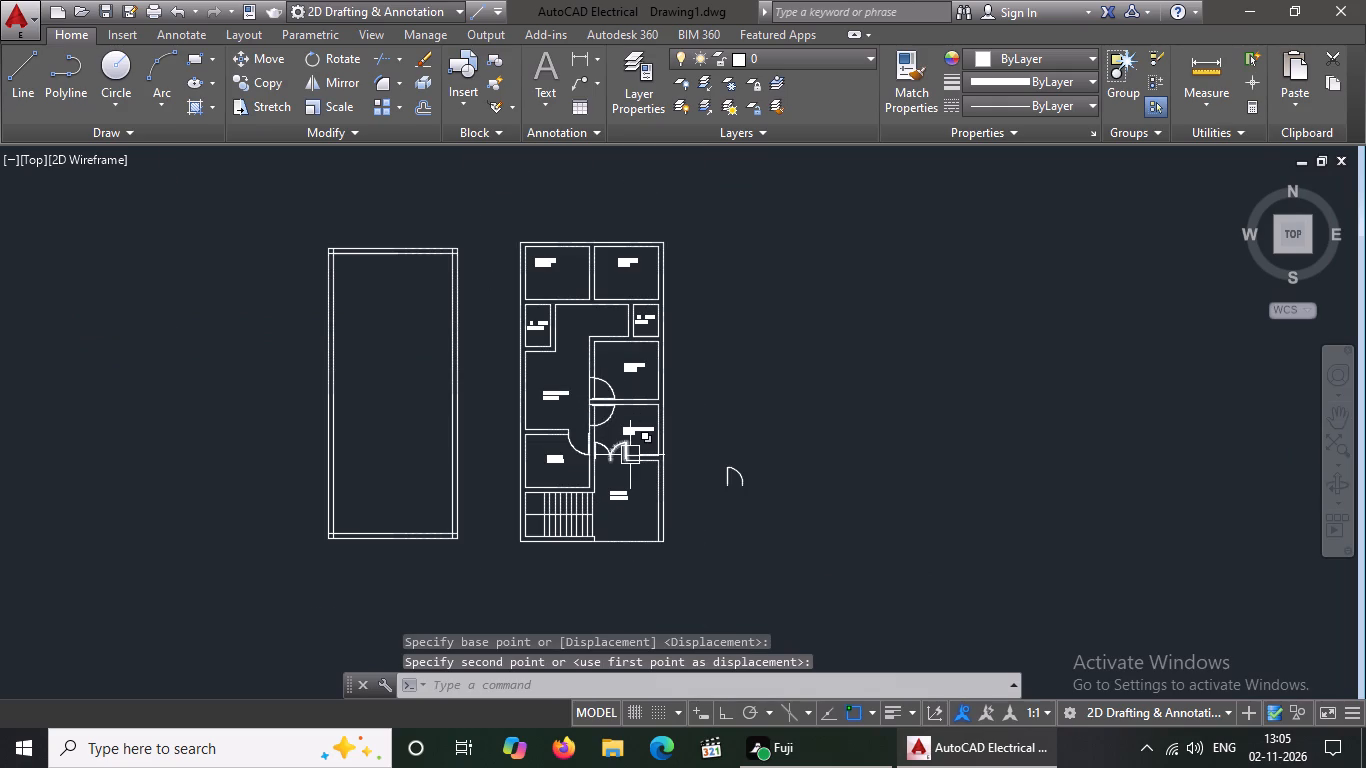
Trim both dining room wall lines across the drawing room door opening.
scroll(578, 424, up, 4)
key(Escape)
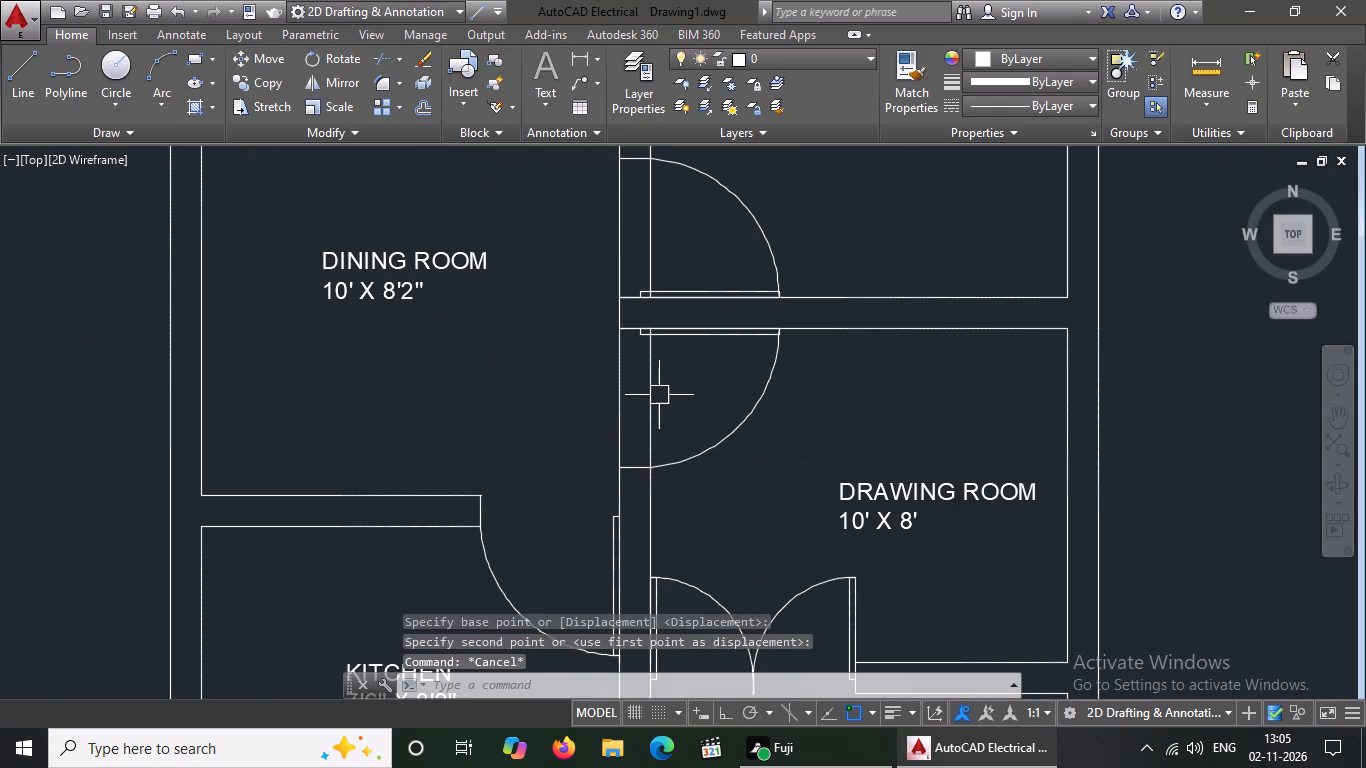
text(TR)
key(space)
key(space)
scroll(626, 352, up, 2)
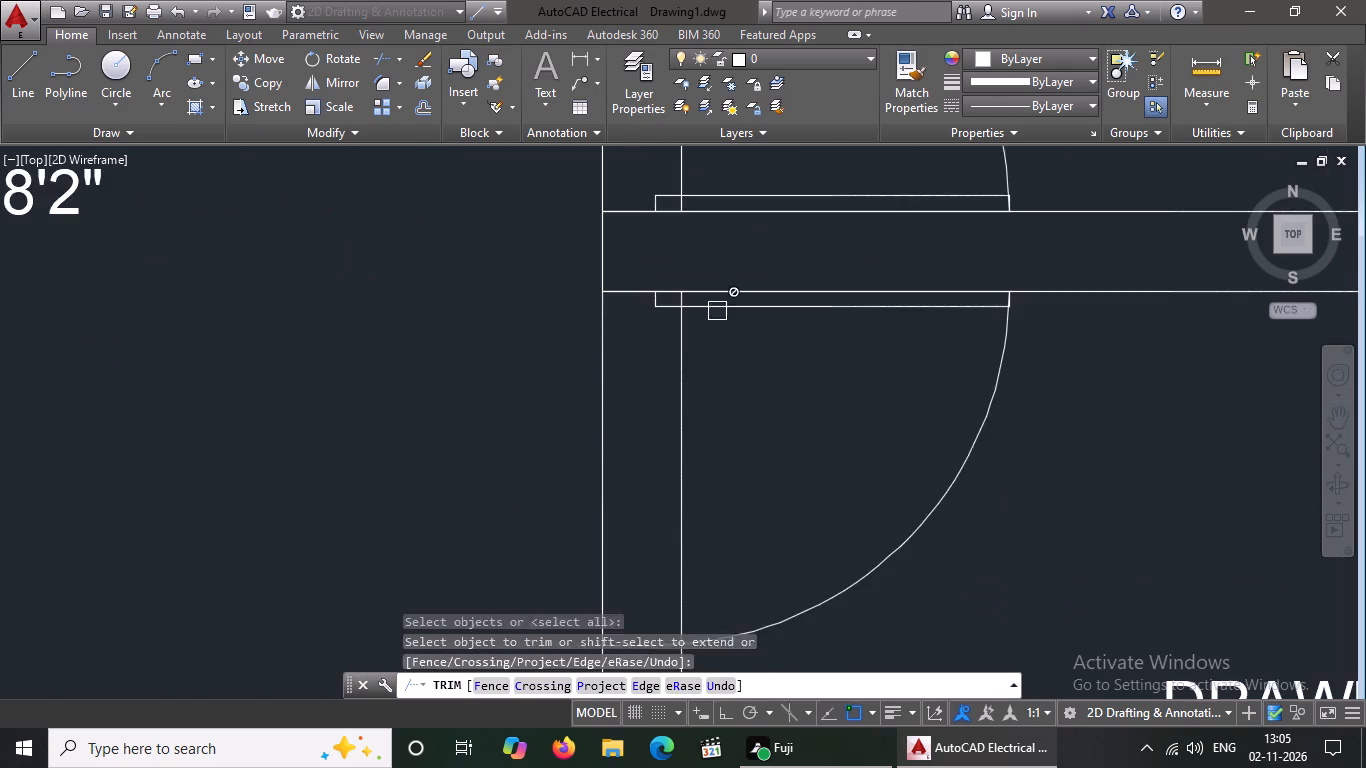
scroll(718, 305, up, 2)
click(625, 292)
click(628, 341)
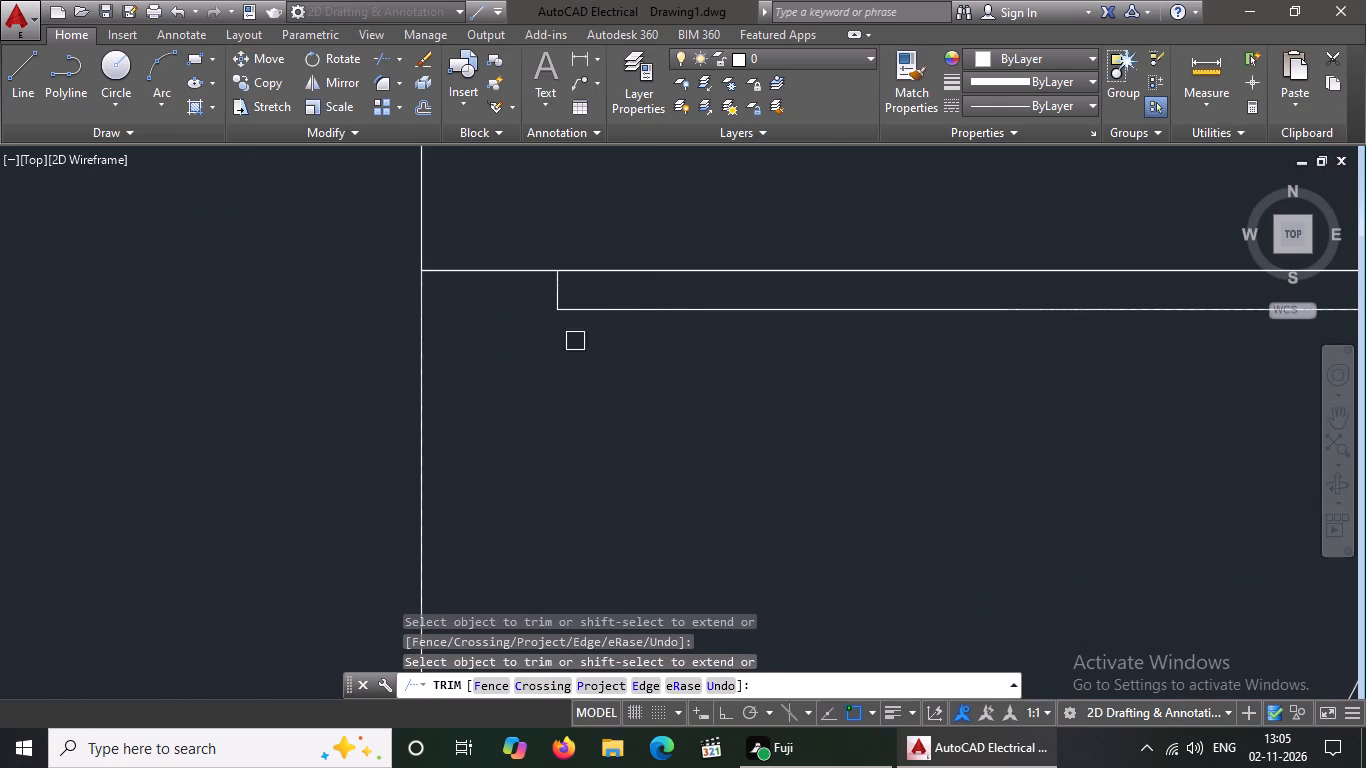
click(418, 331)
scroll(491, 369, down, 4)
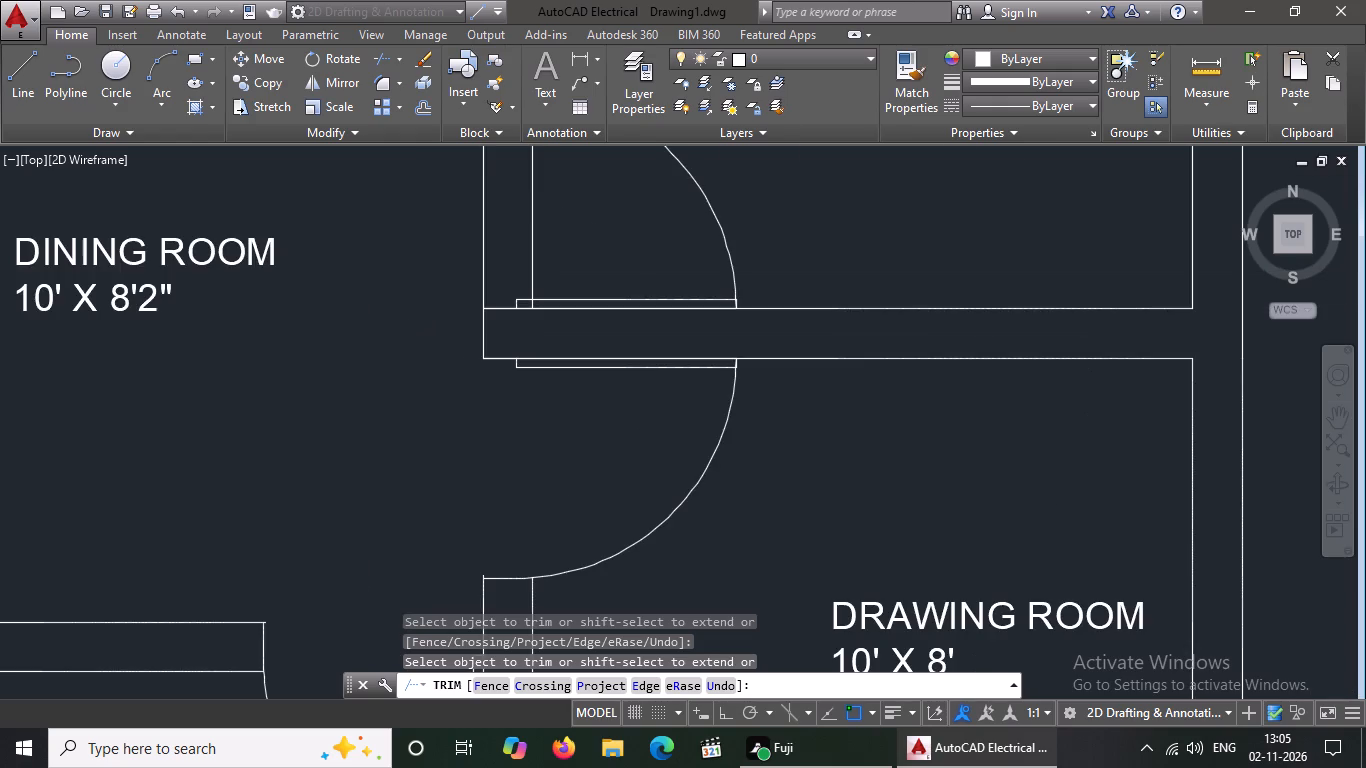
Trim both dining room wall lines across the lower bed room door opening, including the stubs left past the door arc.
scroll(529, 334, up, 4)
click(497, 369)
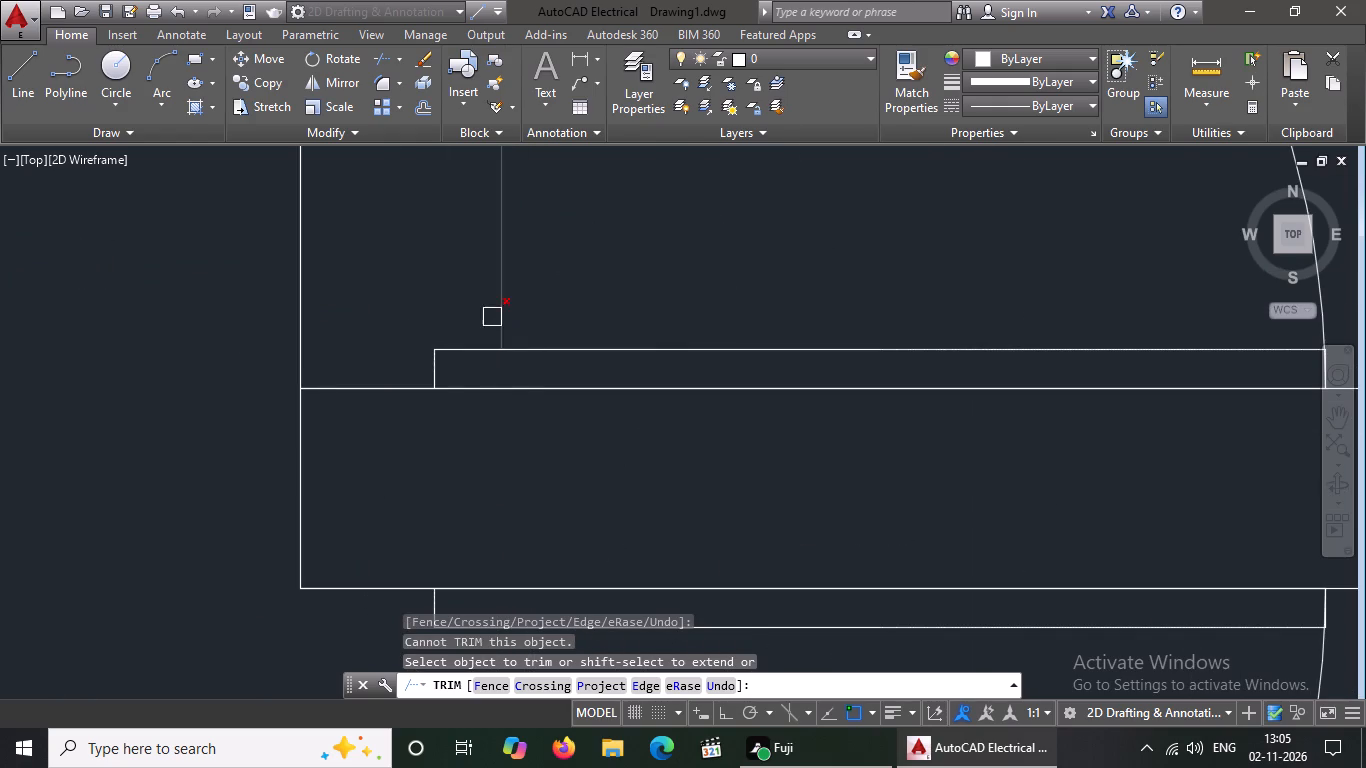
click(492, 316)
click(298, 336)
scroll(255, 437, down, 4)
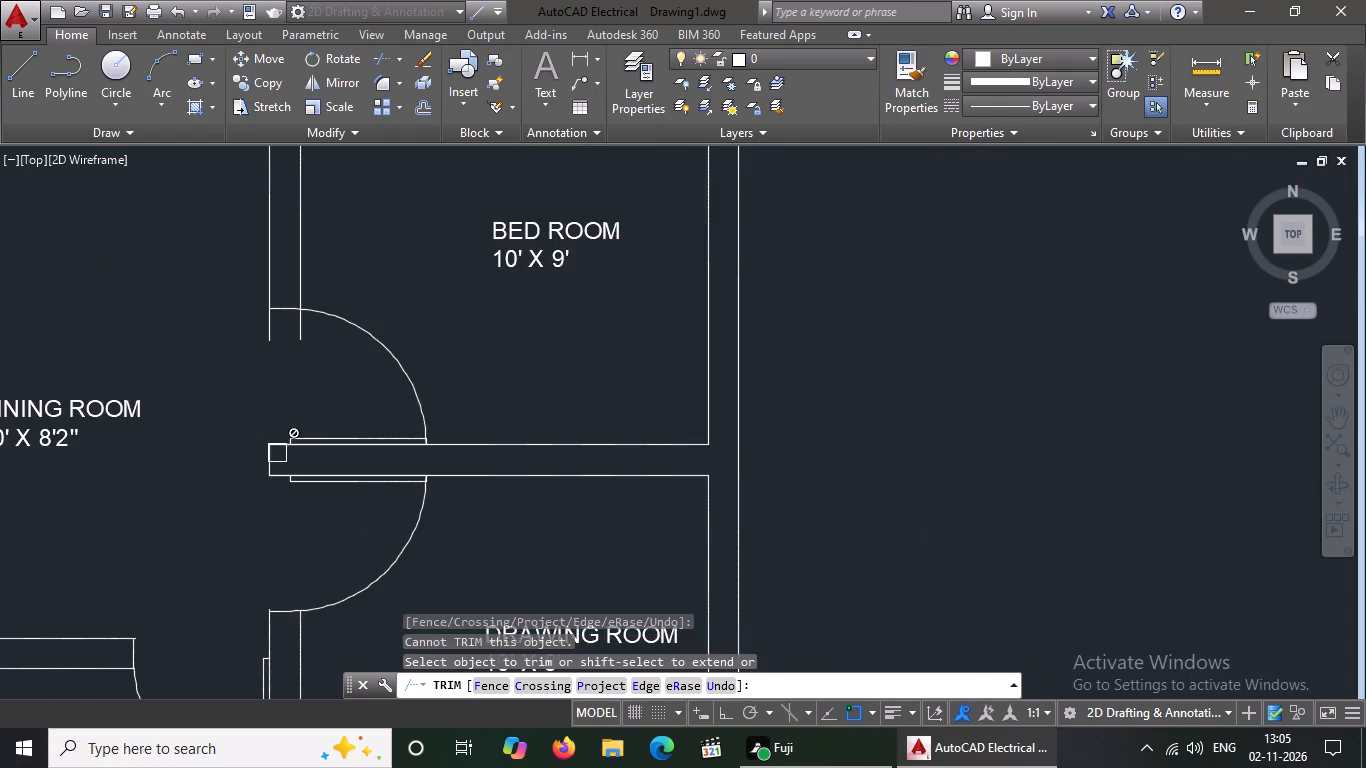
scroll(277, 450, down, 4)
scroll(282, 418, up, 6)
click(230, 488)
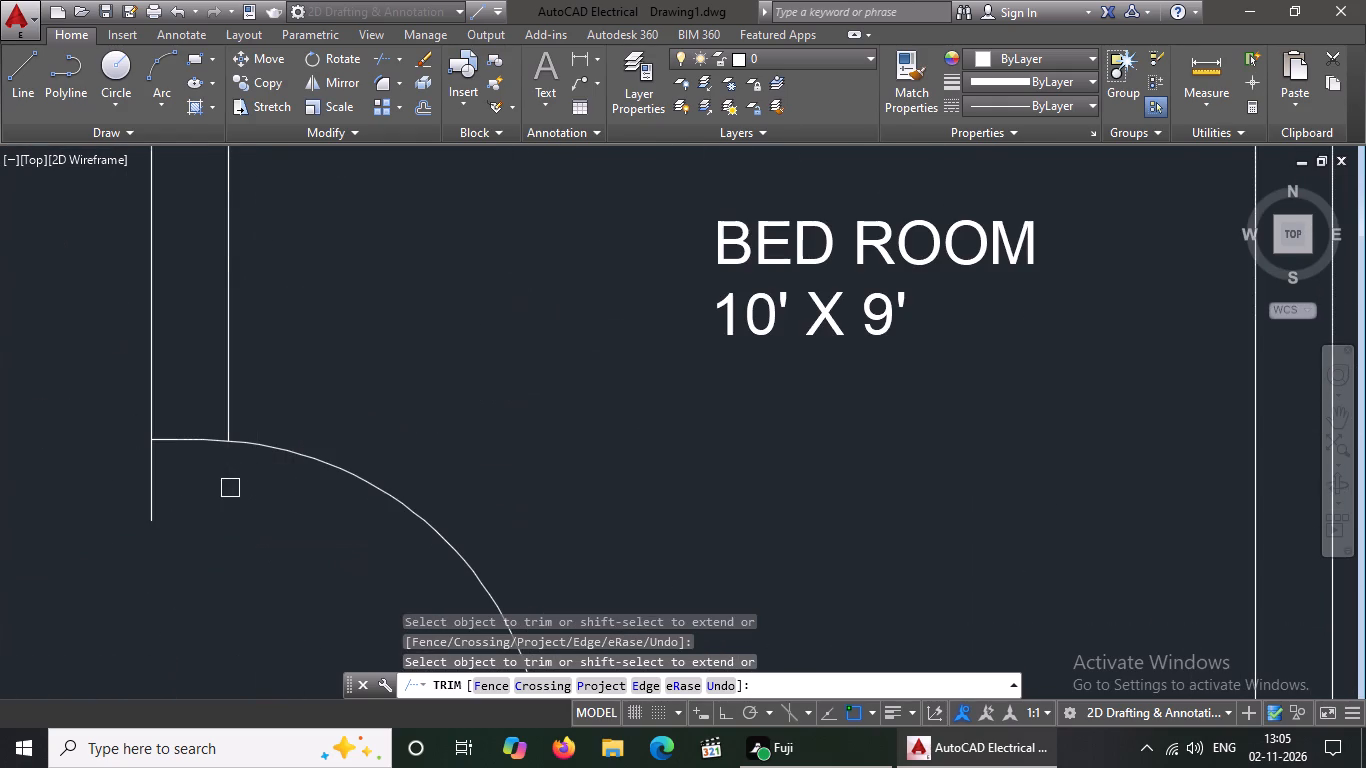
click(151, 495)
scroll(151, 440, up, 3)
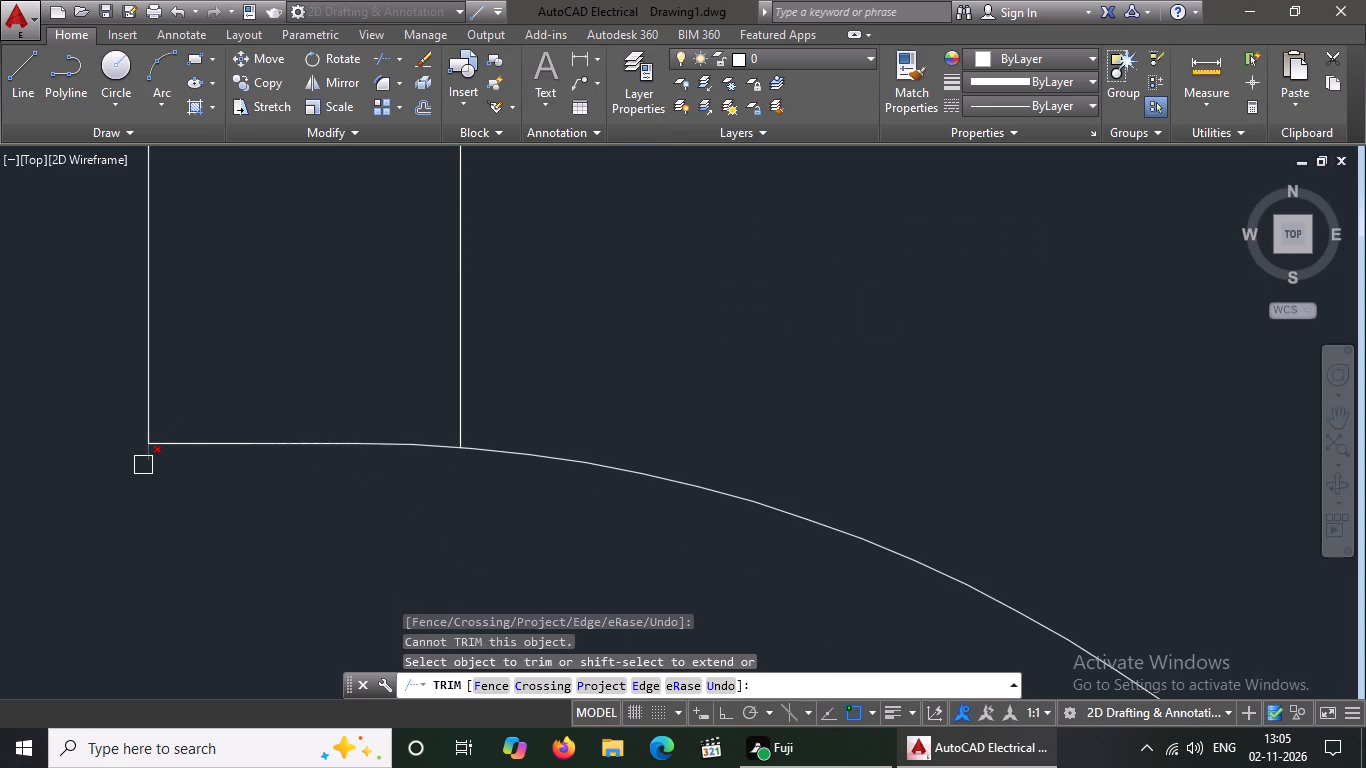
click(143, 465)
scroll(319, 514, down, 4)
scroll(435, 504, down, 5)
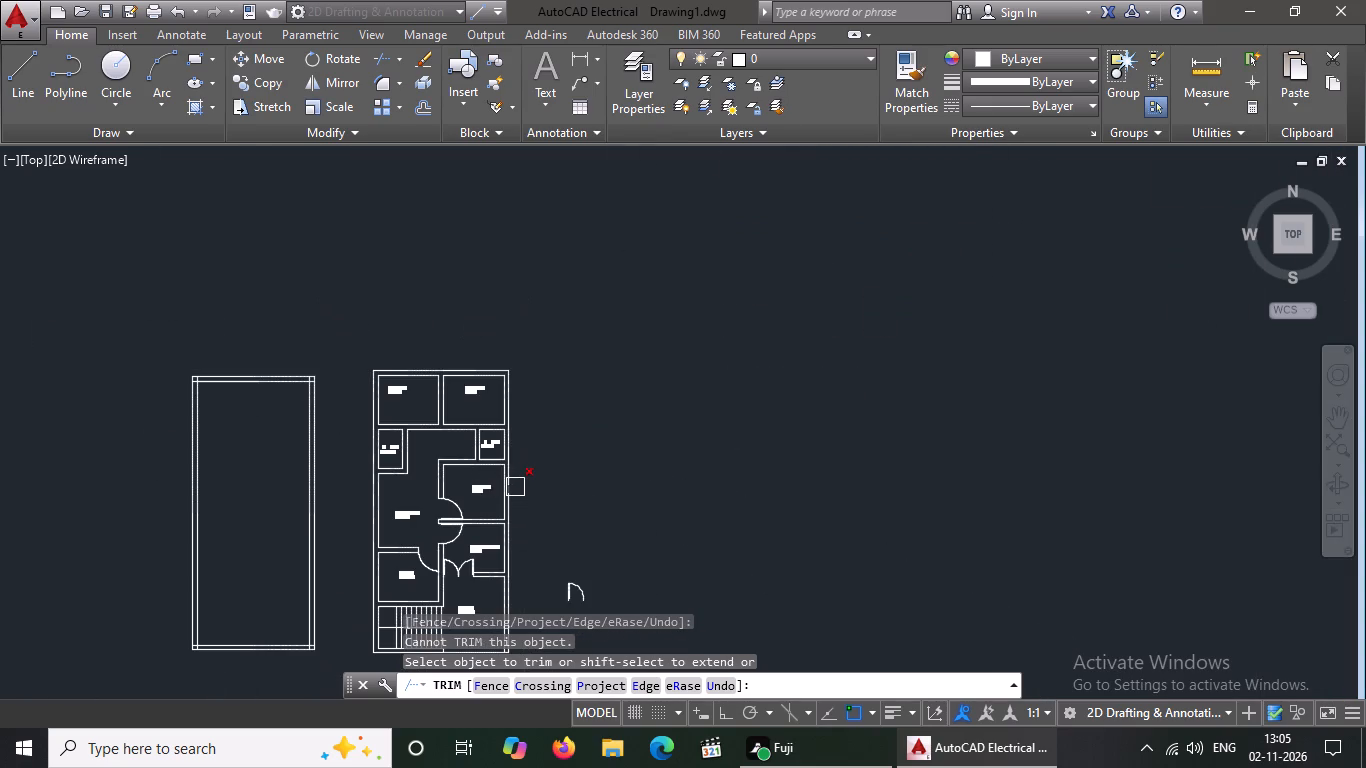
key(Escape)
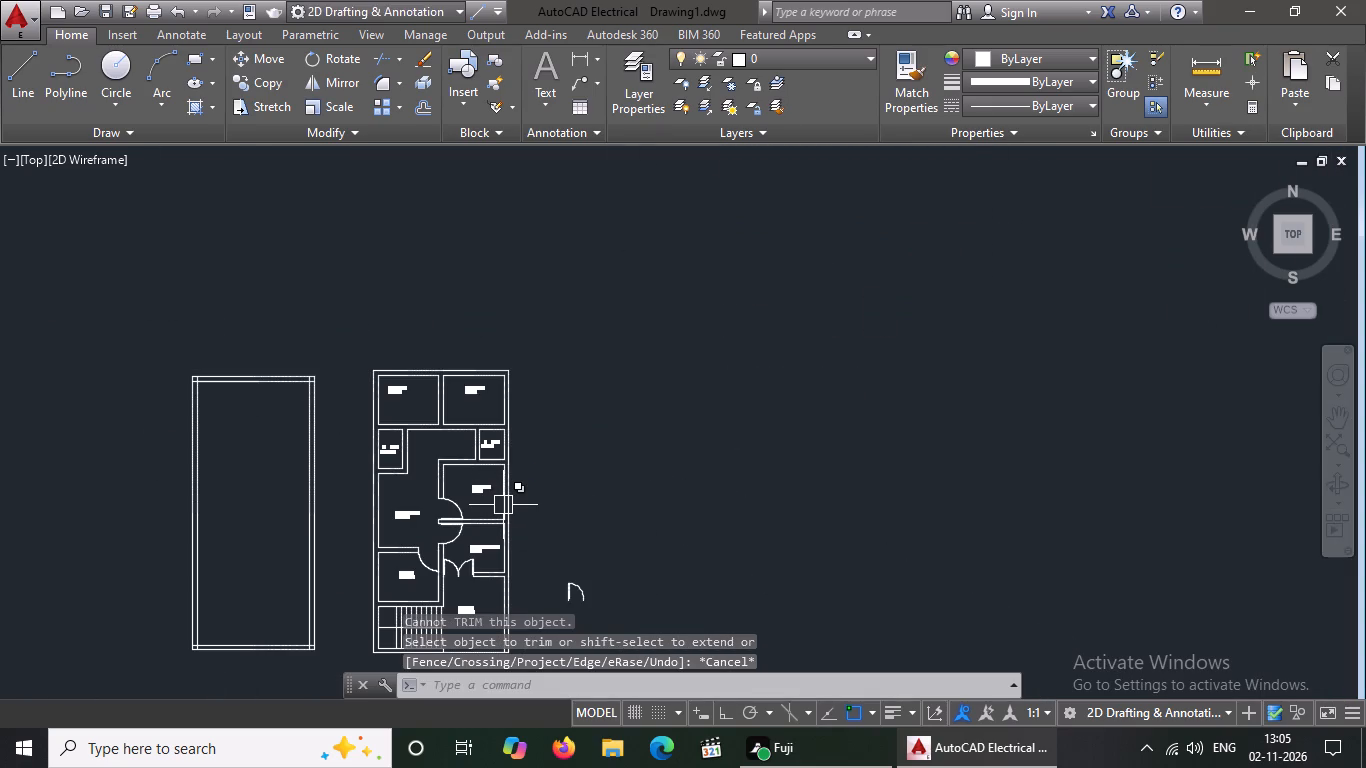
Move the smaller door from beside the plan into the passage next to the 4' X 6'6" C. BATH.
scroll(572, 521, down, 2)
scroll(510, 612, up, 3)
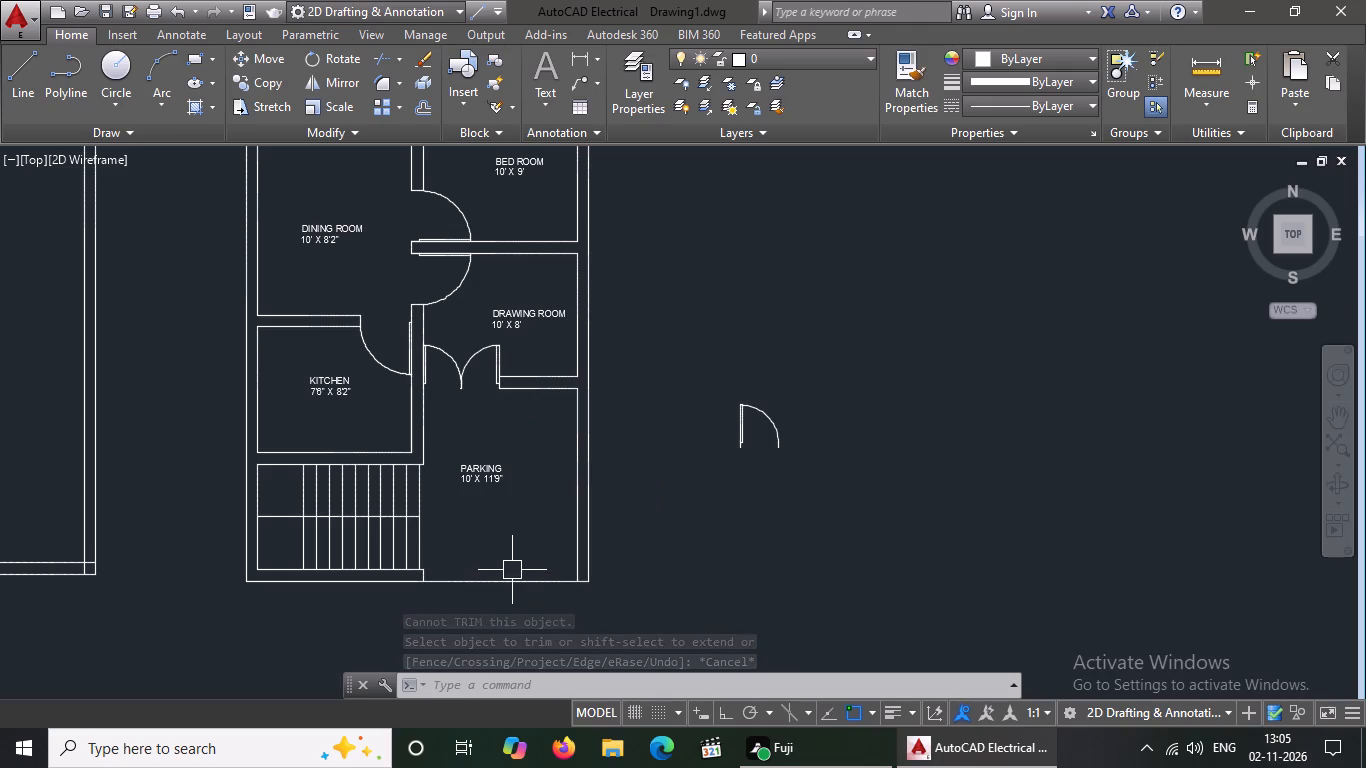
click(733, 436)
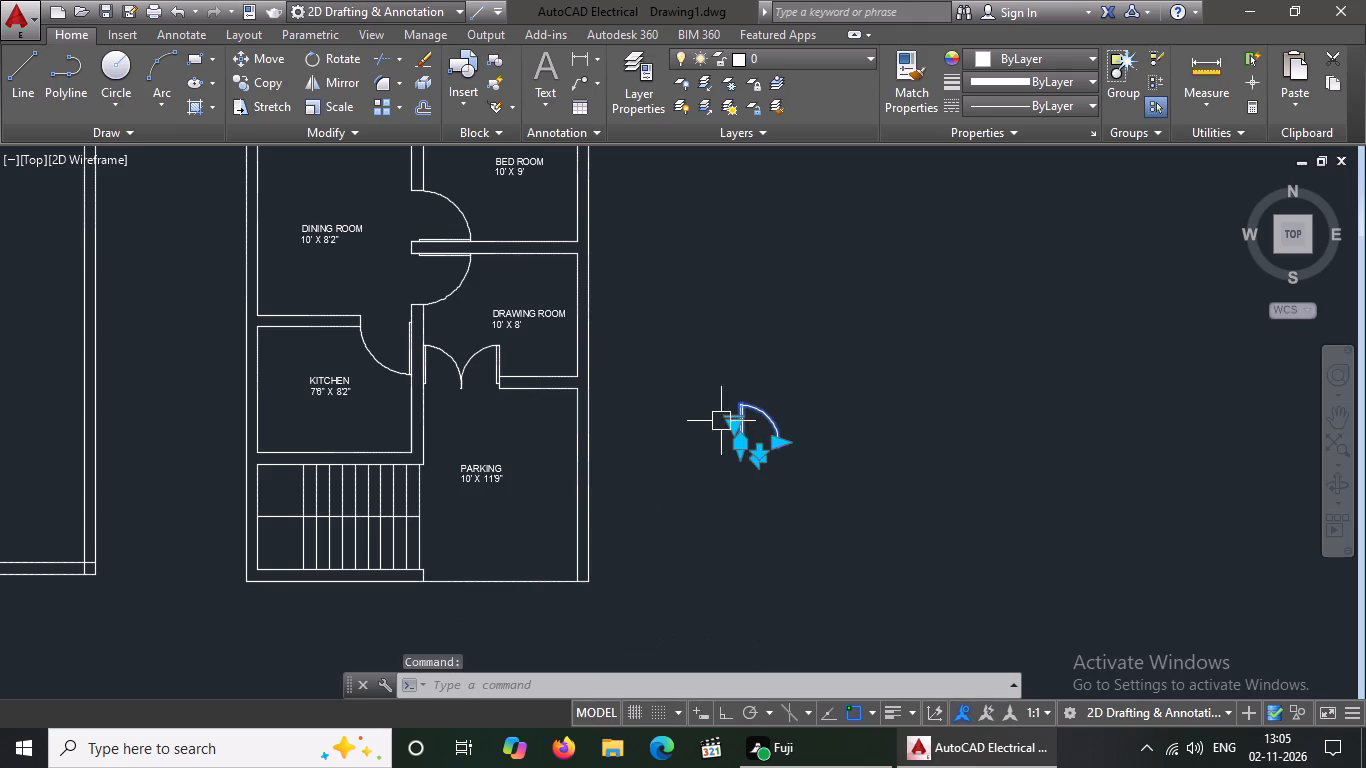
click(252, 63)
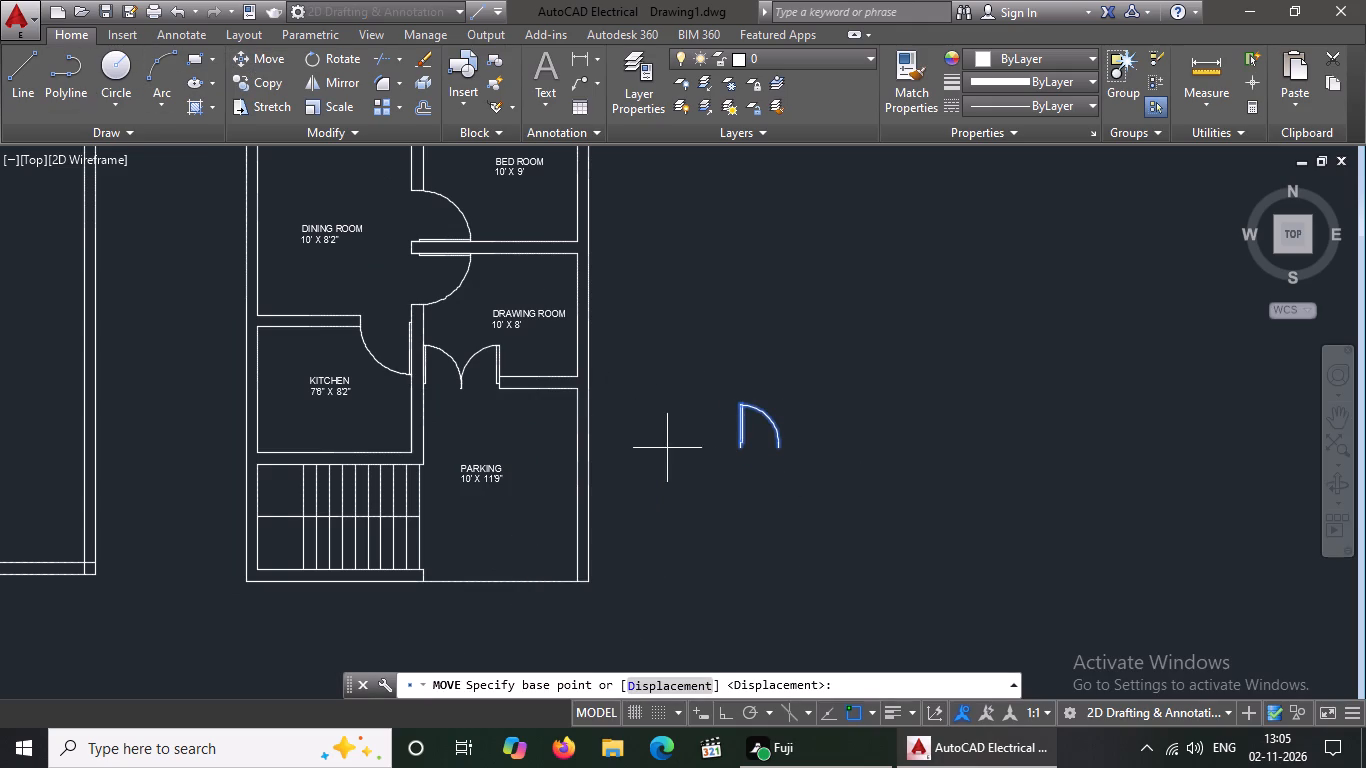
click(766, 437)
scroll(758, 438, down, 4)
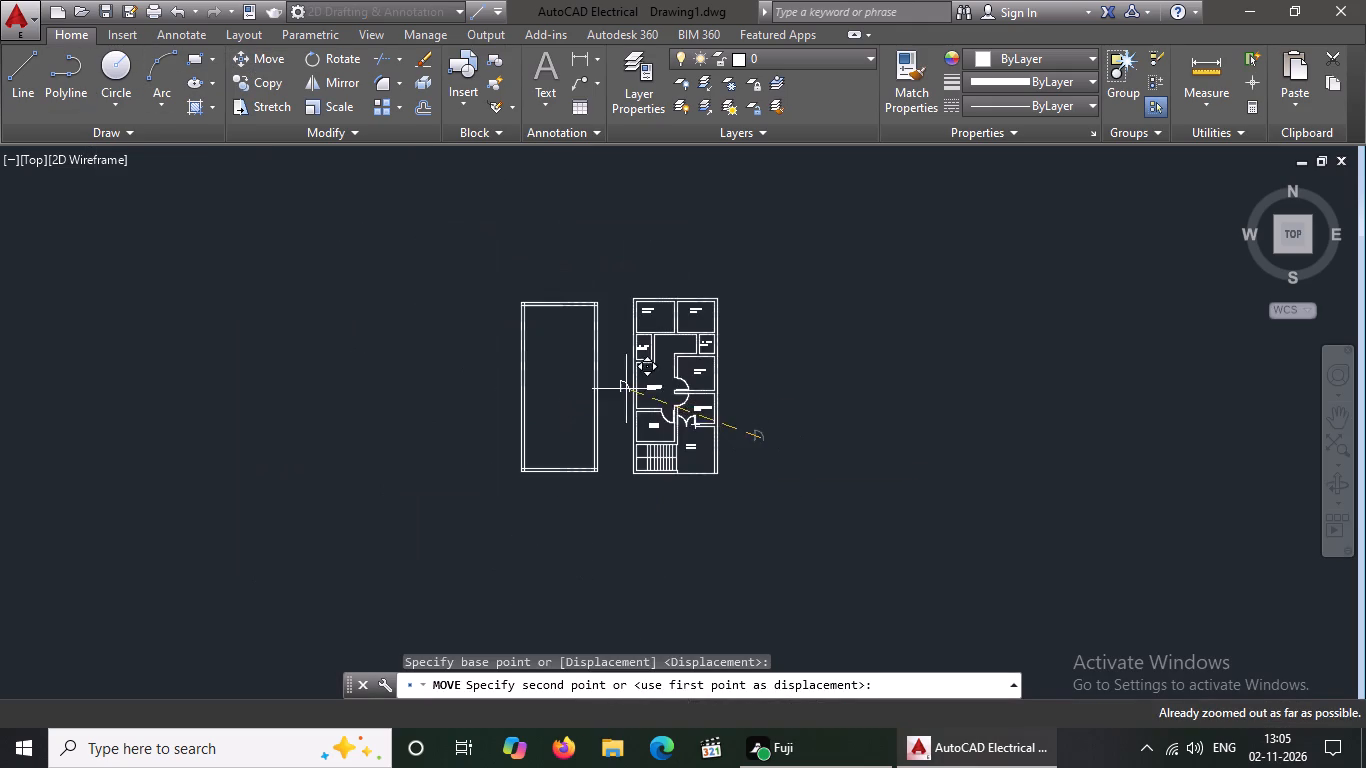
scroll(645, 355, up, 6)
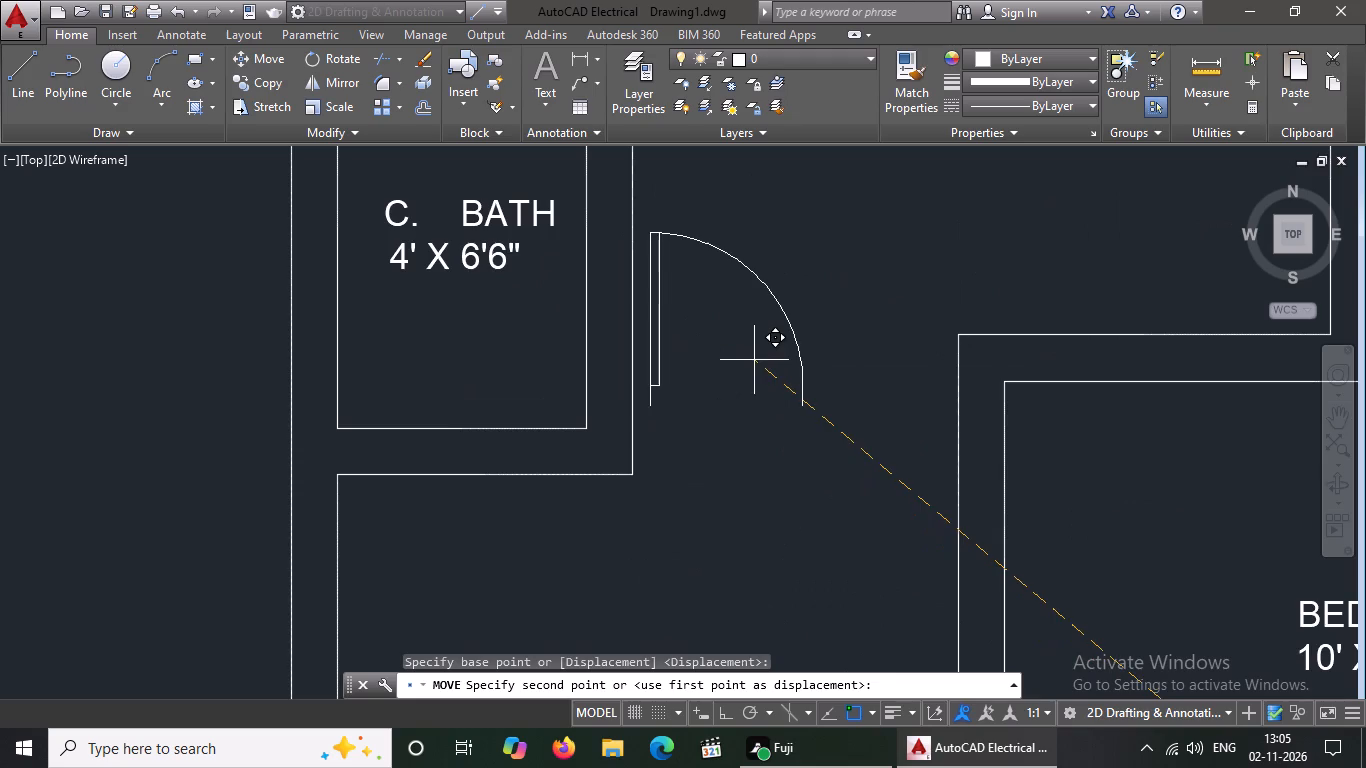
click(754, 359)
scroll(762, 358, down, 3)
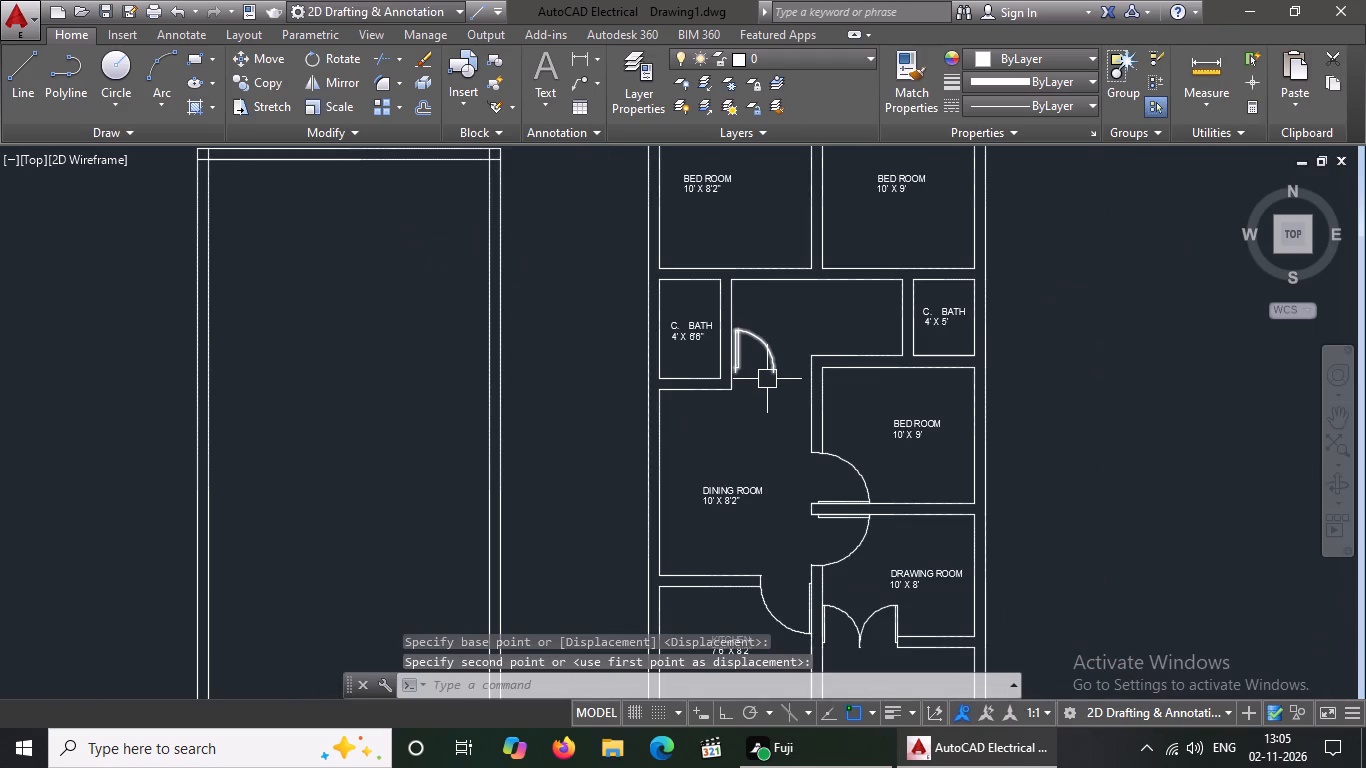
Rotate the smaller door in the passage 90° counterclockwise with Ortho on.
click(762, 341)
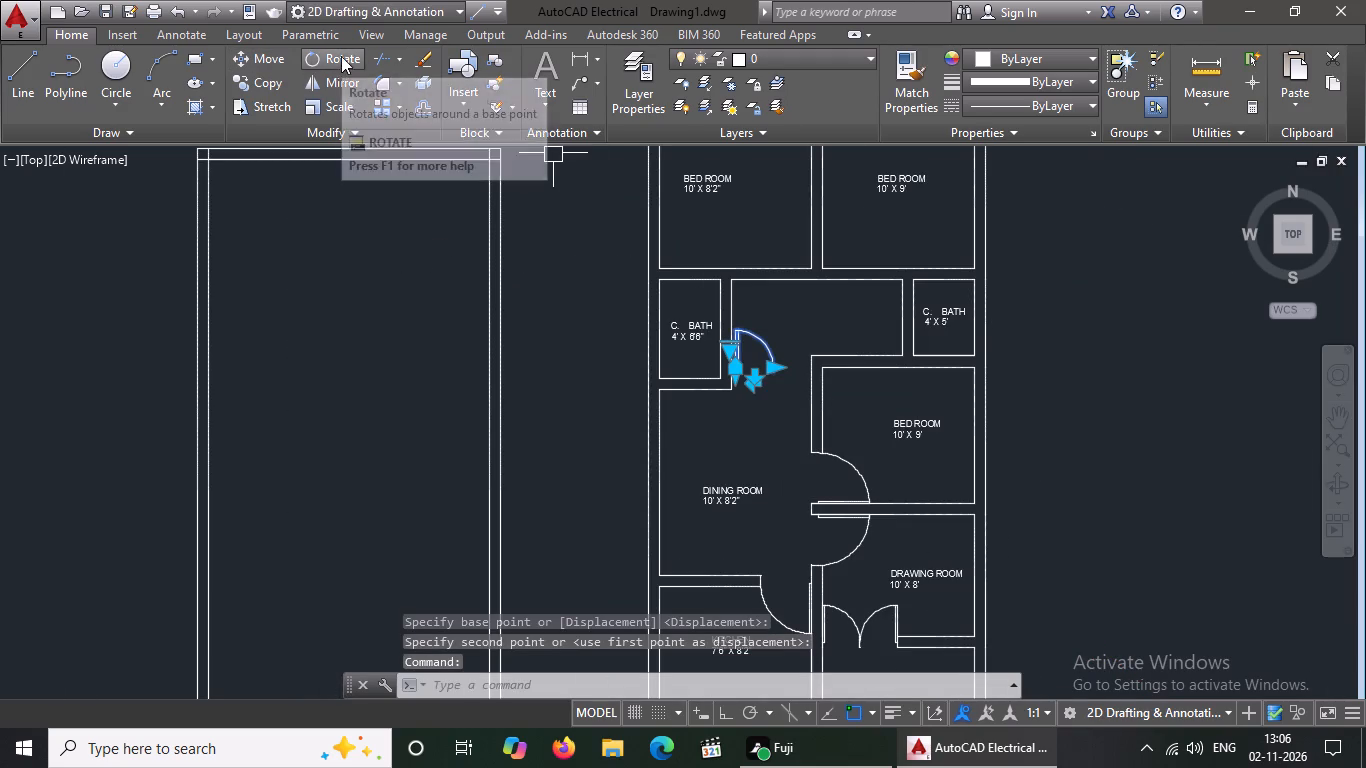
click(342, 55)
click(760, 364)
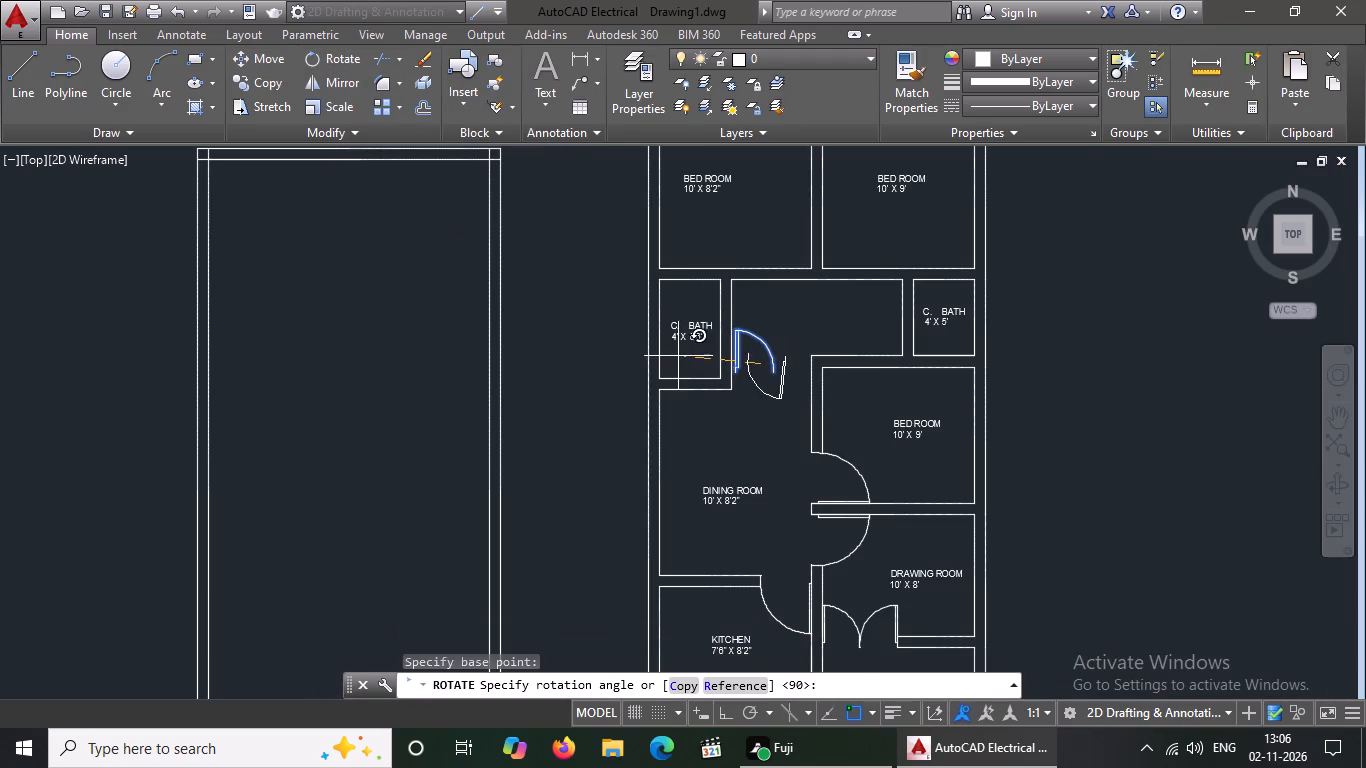
click(735, 717)
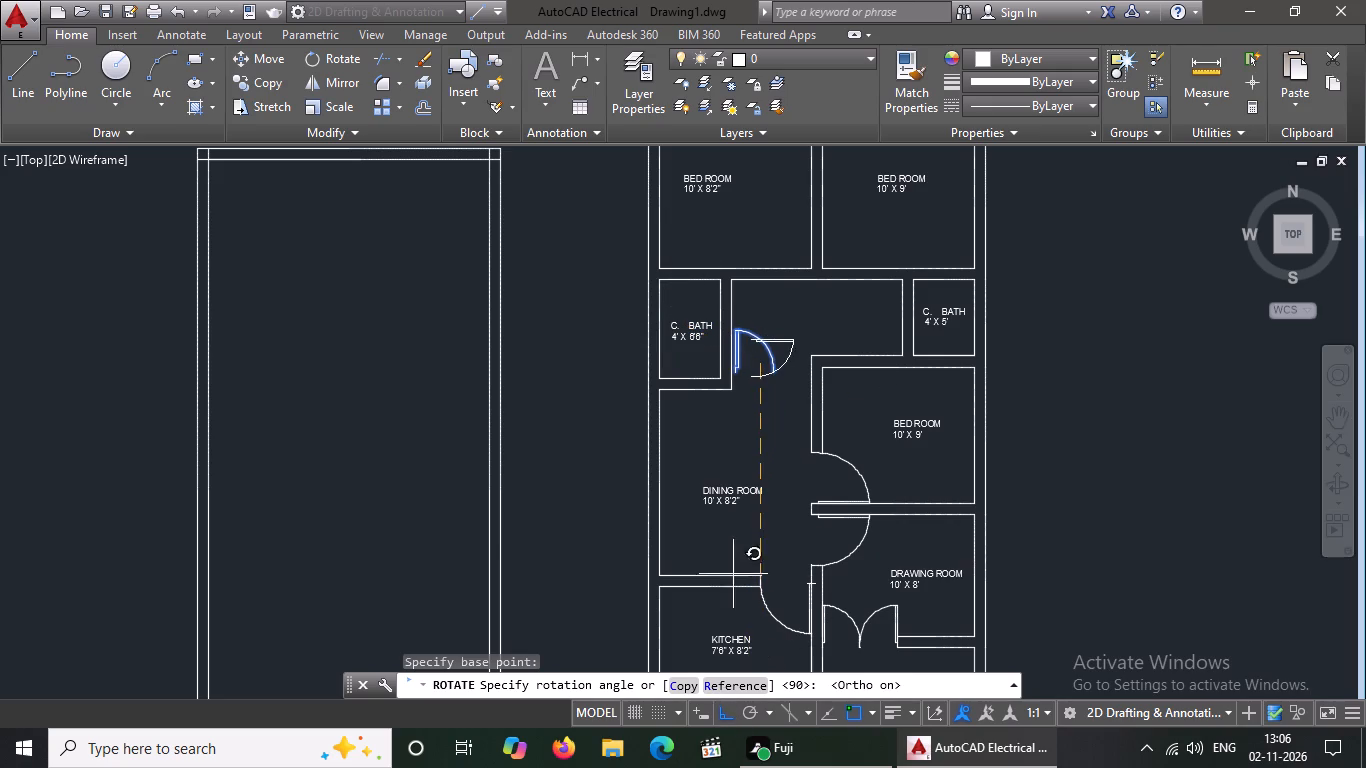
click(738, 325)
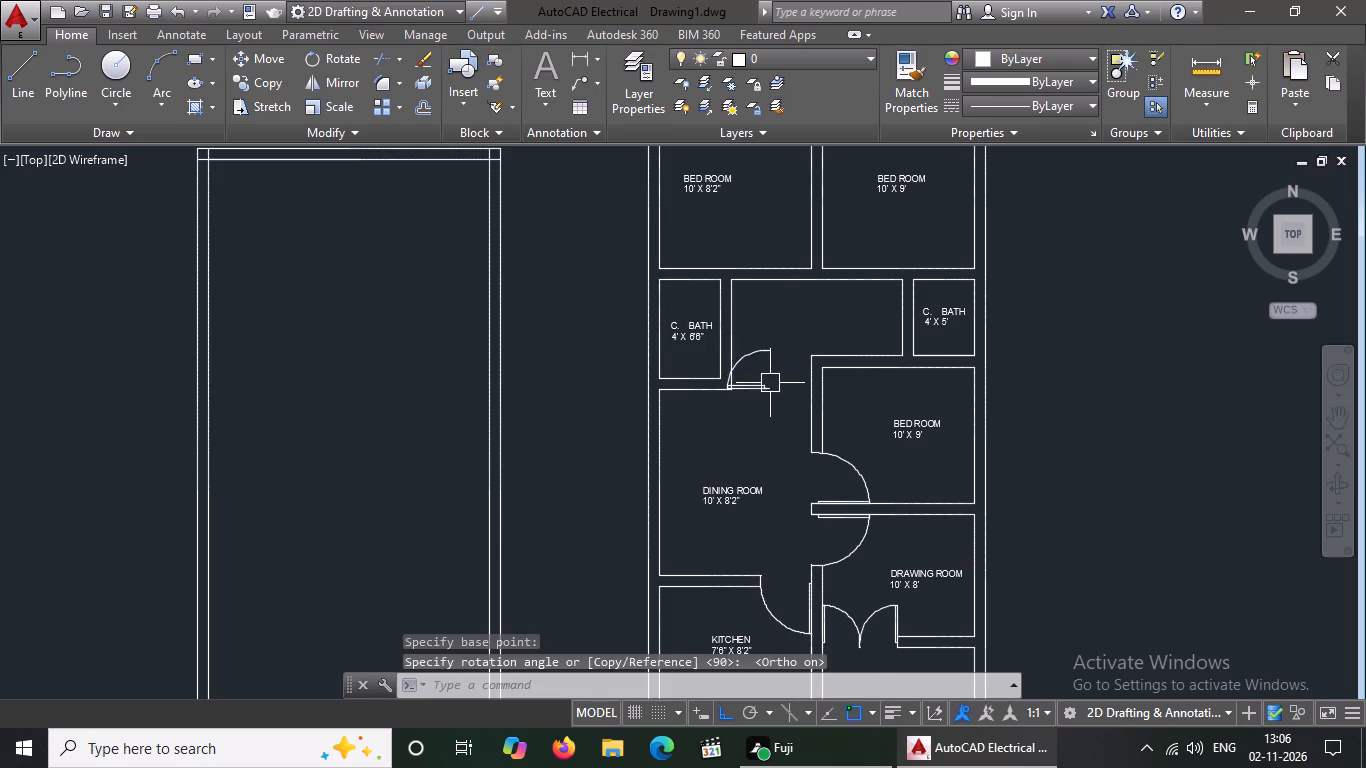
Flip the rotated smaller door vertically so its arc lies below the leaf.
click(766, 392)
scroll(766, 391, up, 2)
click(804, 328)
scroll(804, 367, down, 2)
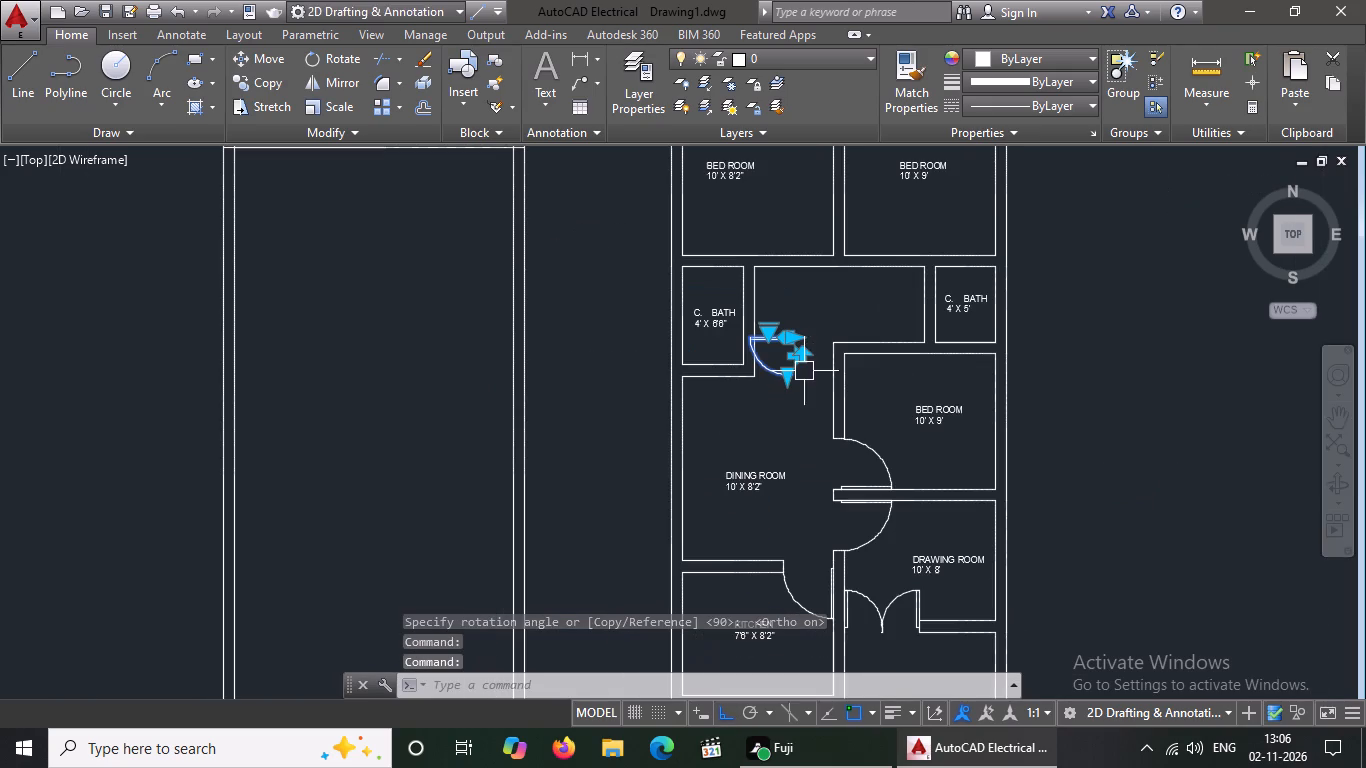
key(Escape)
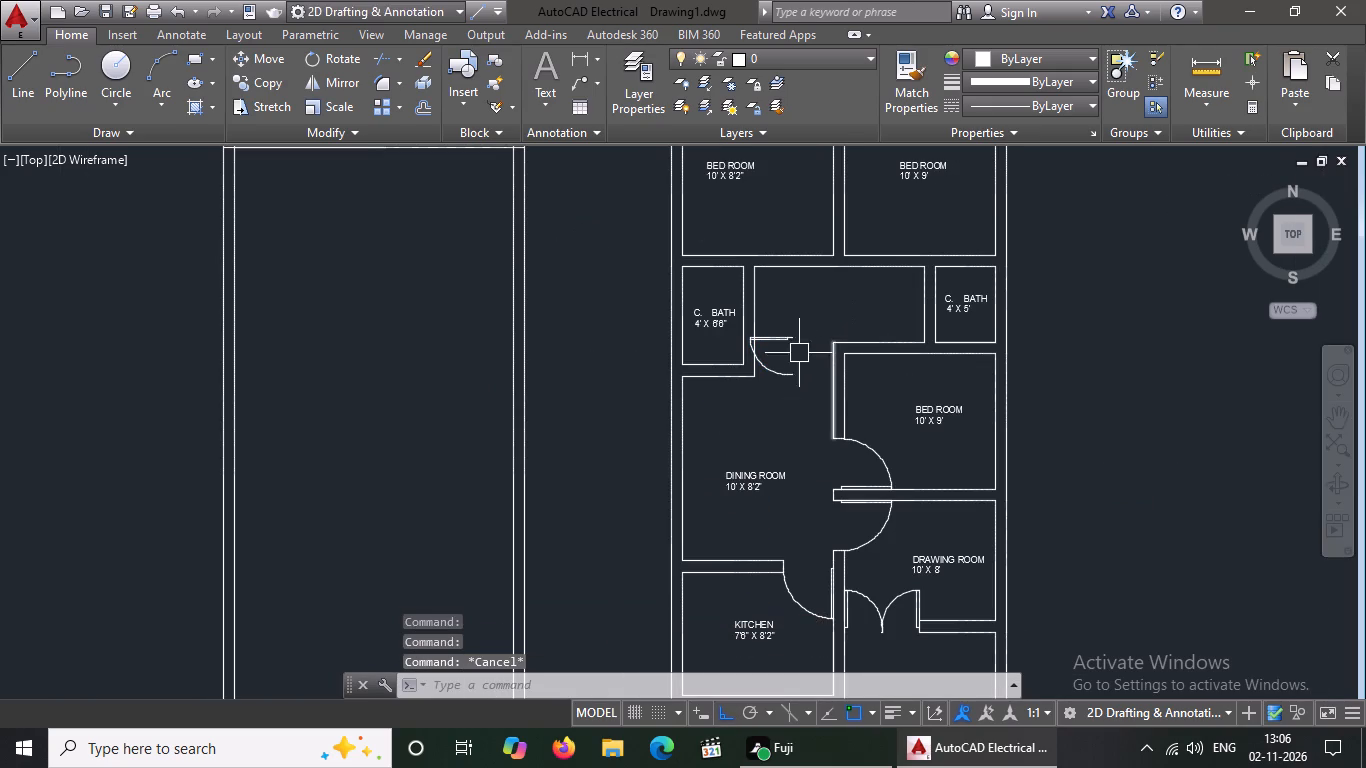
Move the flipped door to the top corner of the passage wall beside the 4' X 6'6" C. BATH.
click(792, 336)
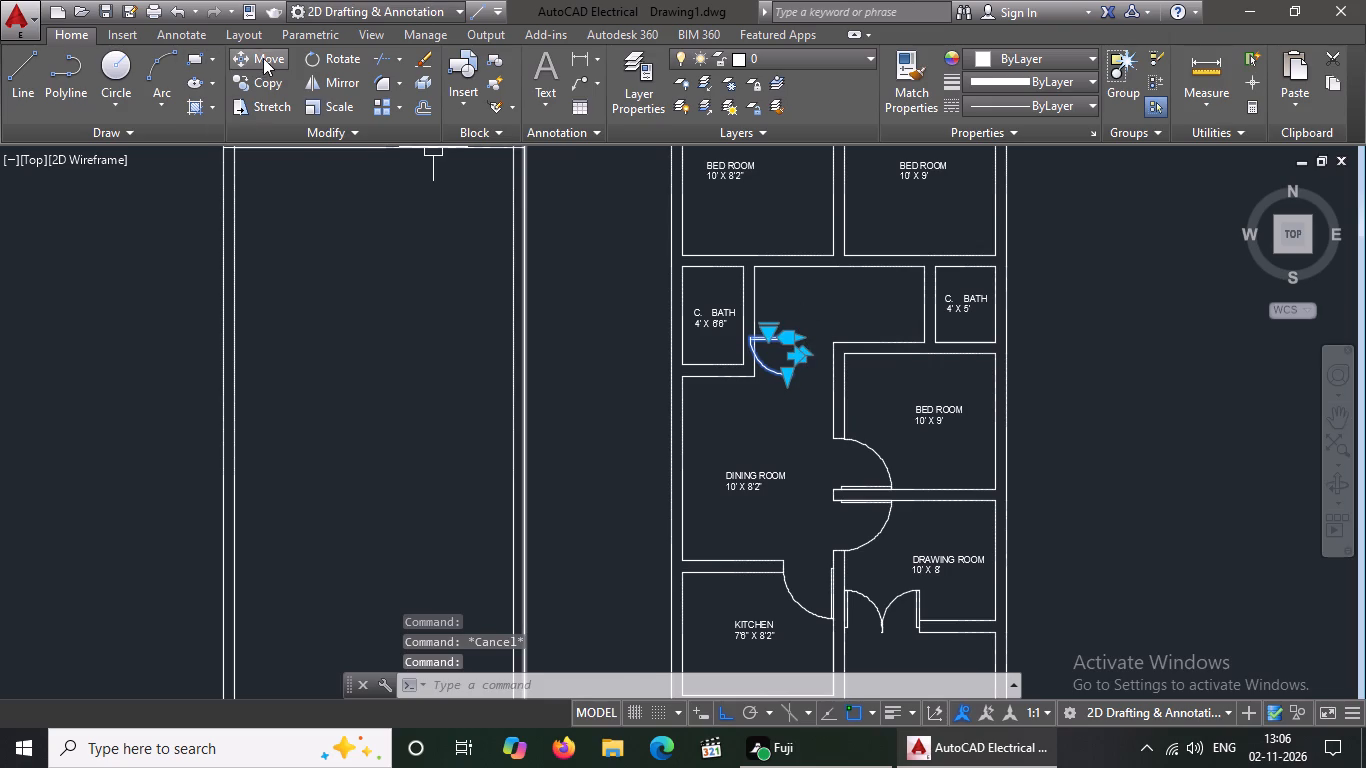
click(263, 58)
scroll(805, 326, up, 2)
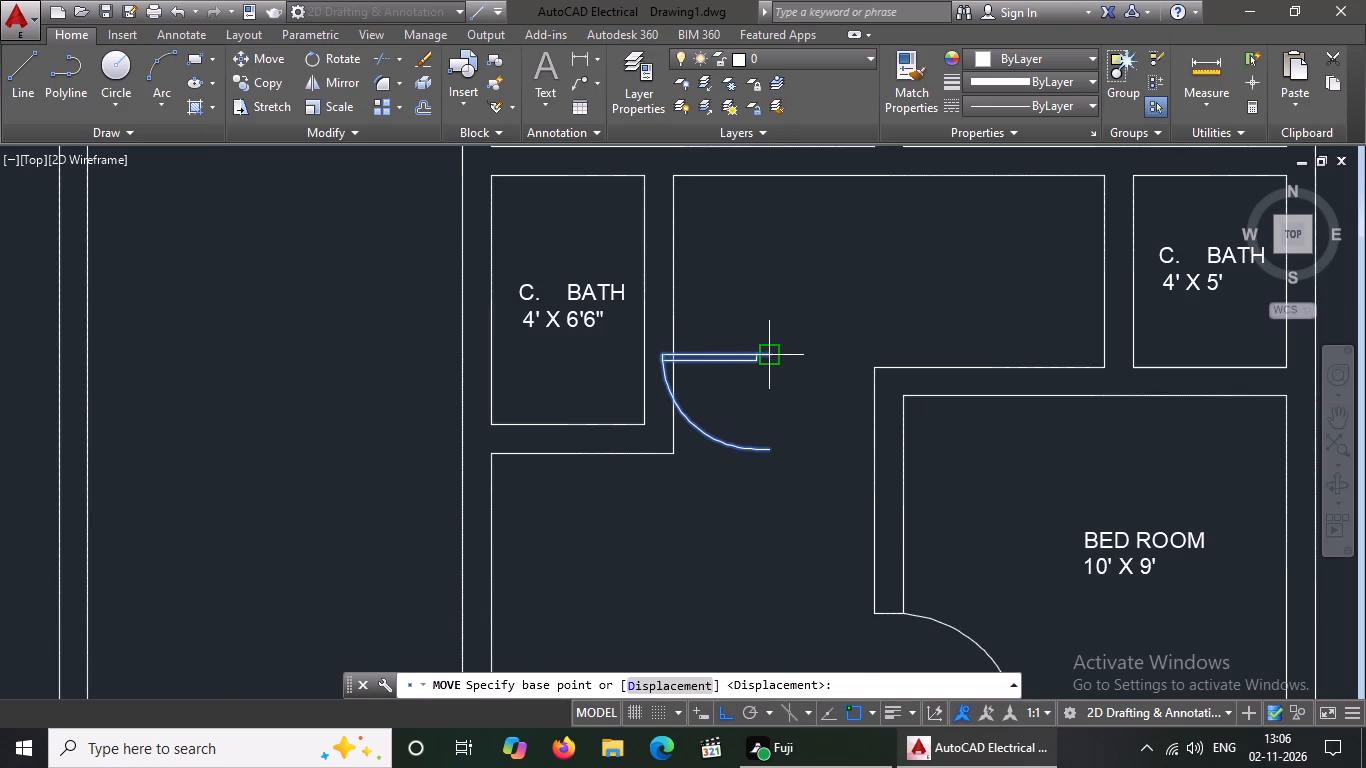
click(769, 356)
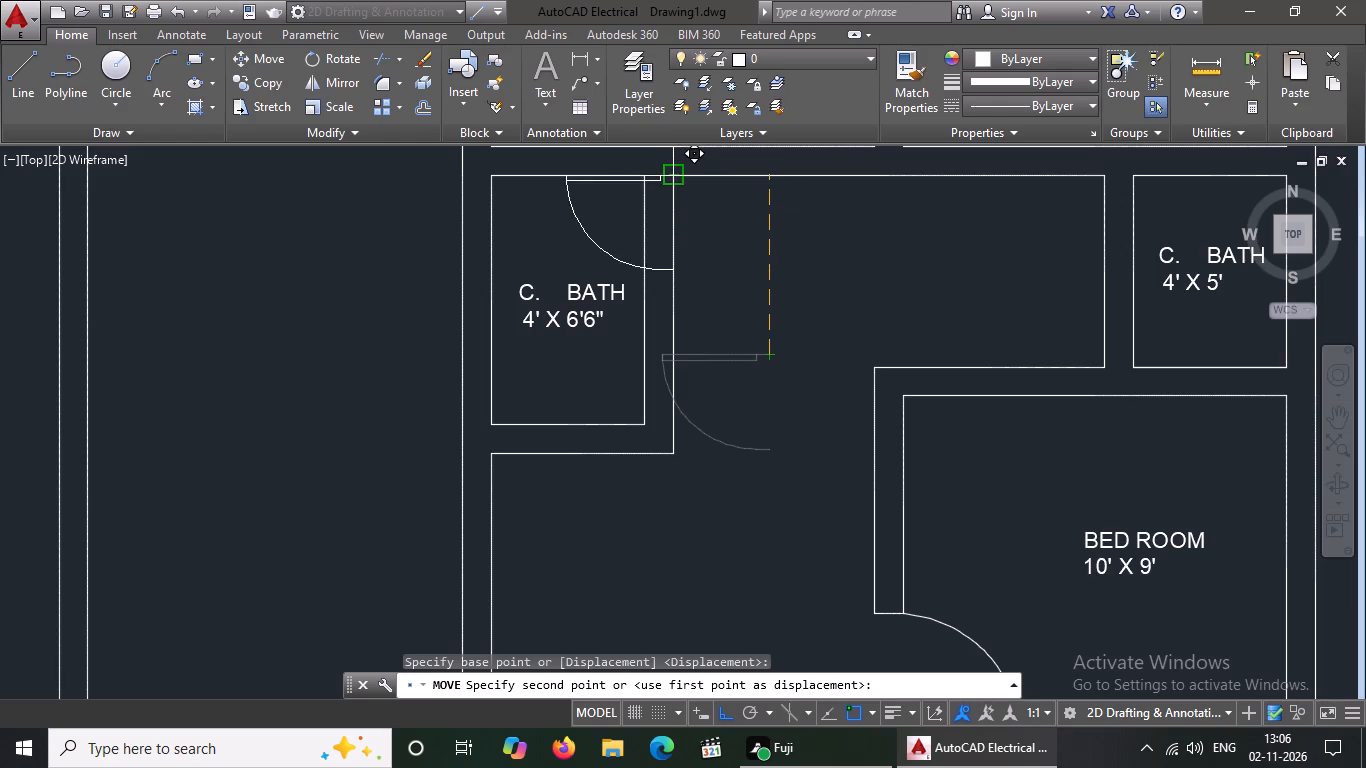
click(673, 175)
scroll(698, 214, down, 3)
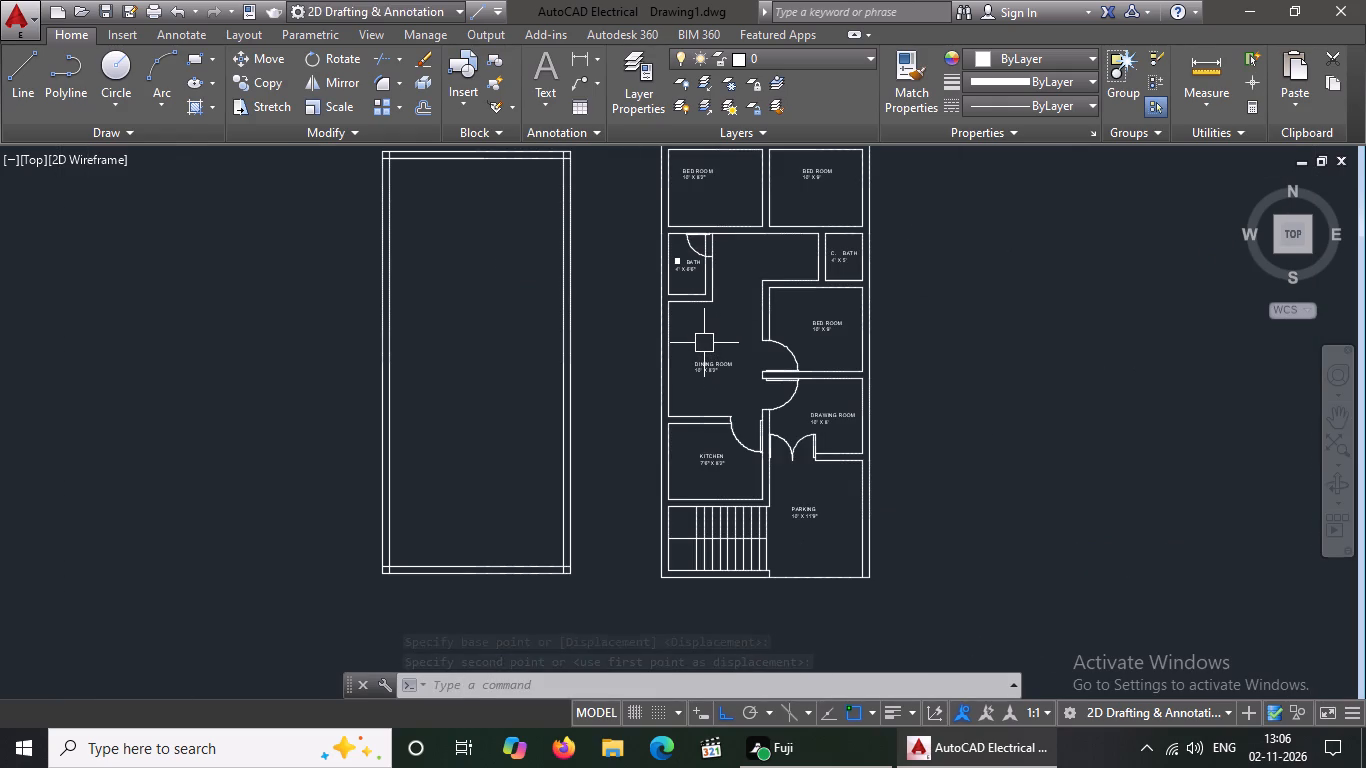
Copy the 4' X 6'6" C. BATH door horizontally to the empty space just outside the plan beyond the 4' X 5' C. BATH.
middle_drag(703, 340, 642, 491)
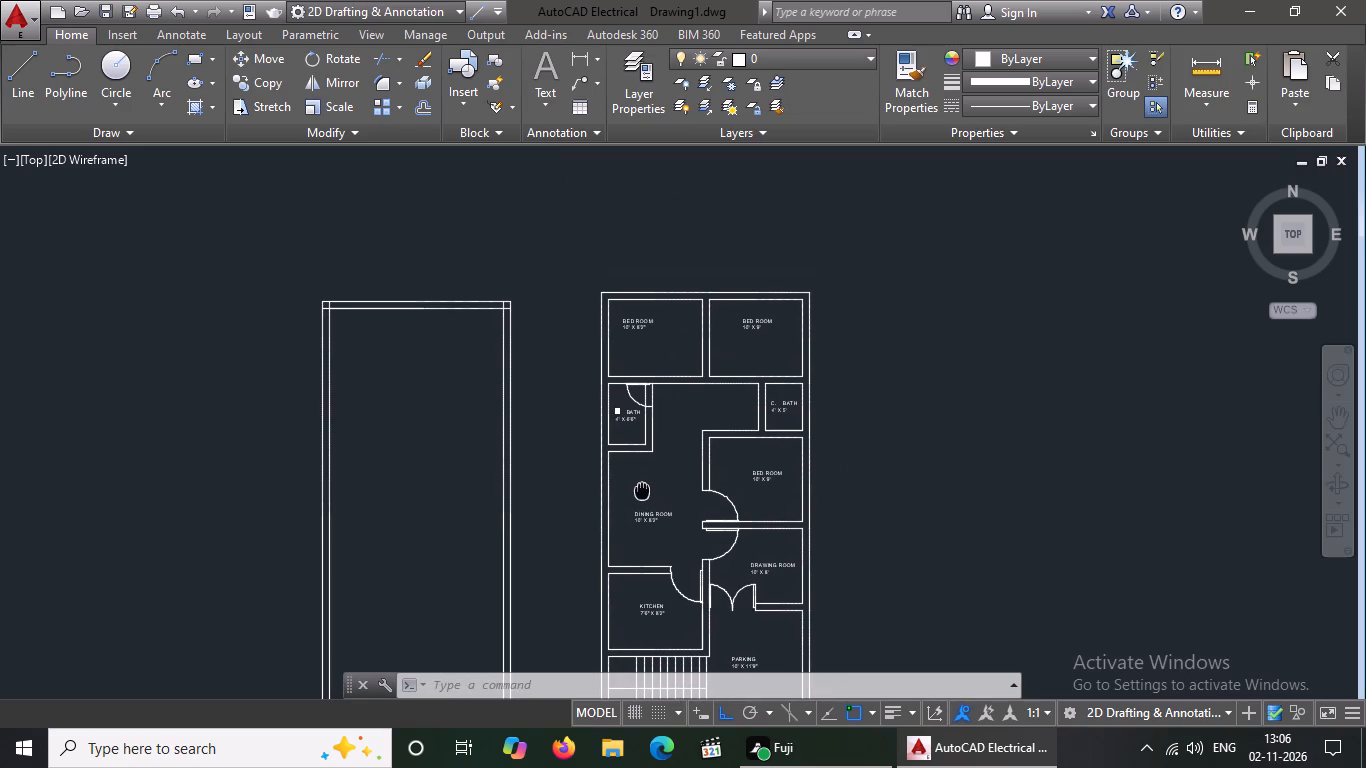
middle_drag(642, 491, 642, 492)
scroll(628, 394, up, 2)
click(627, 394)
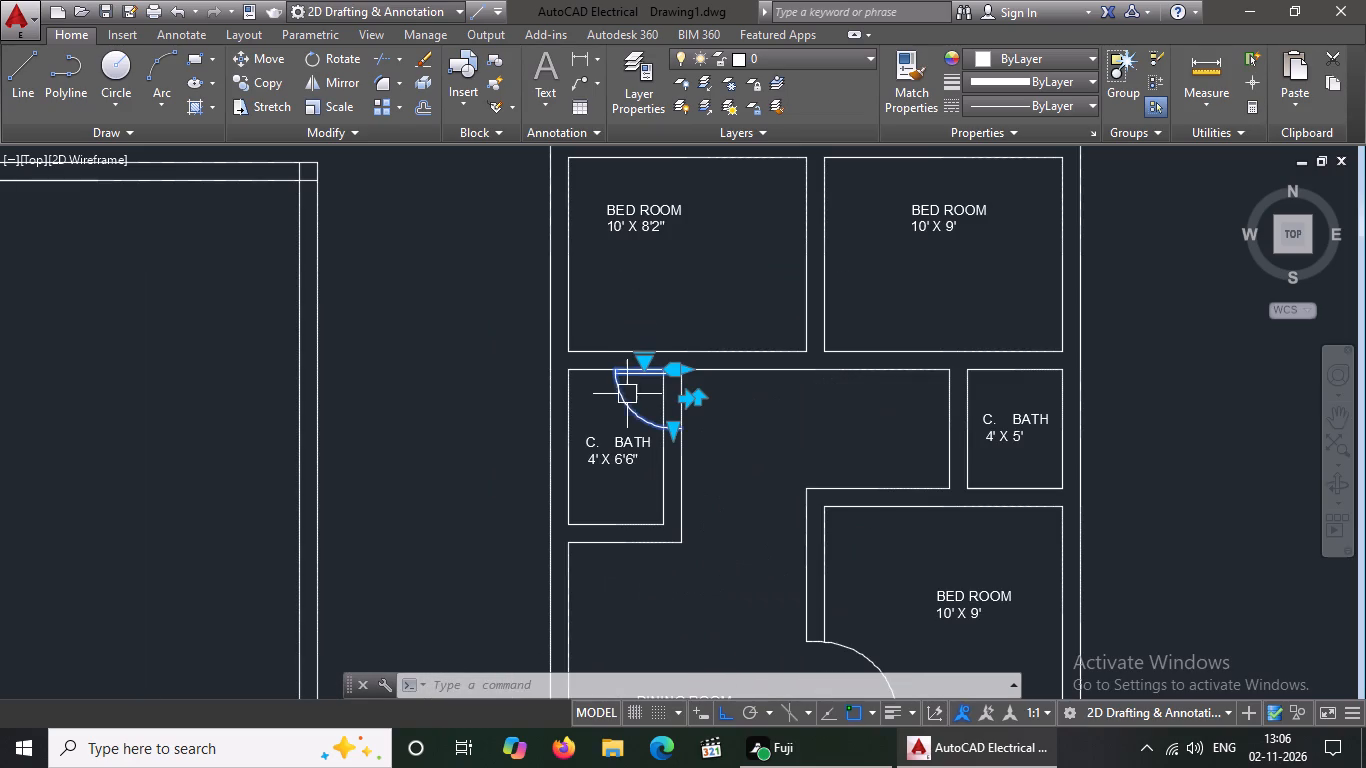
click(272, 76)
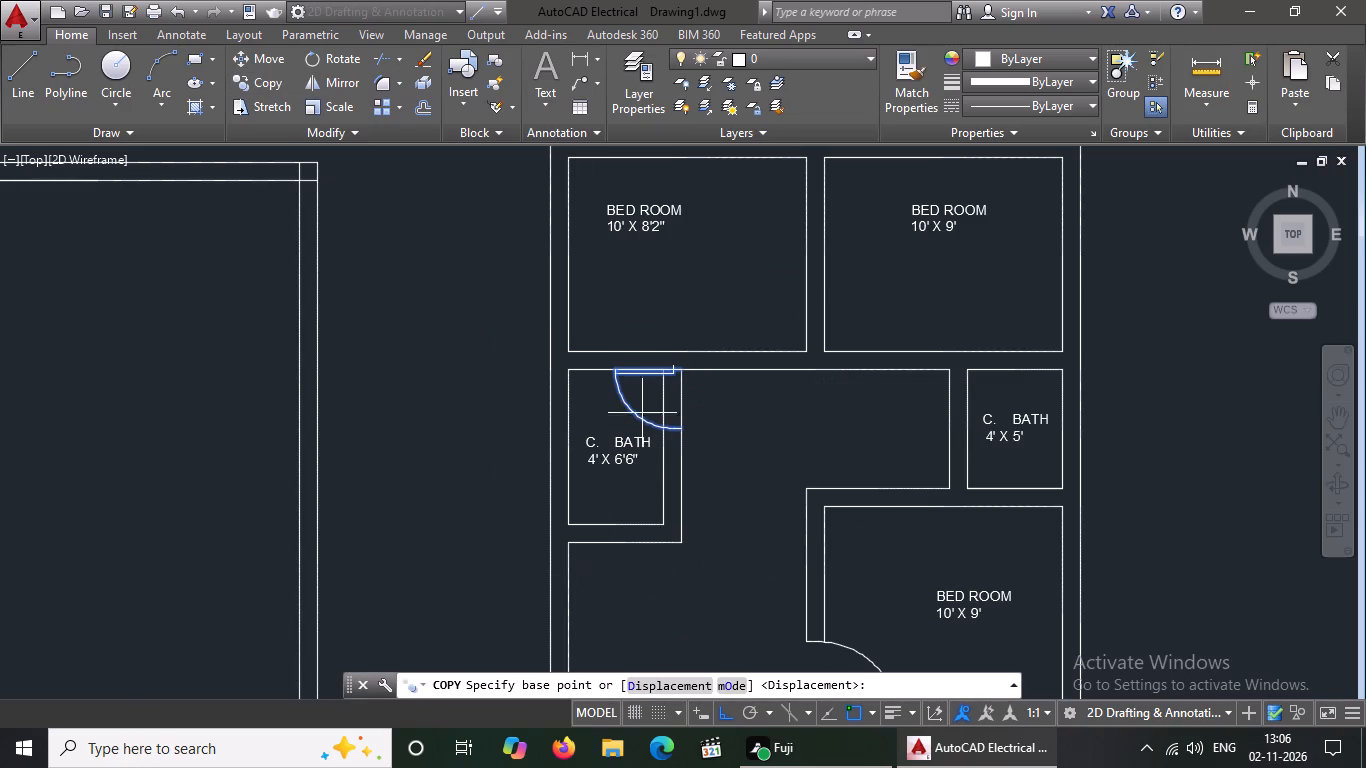
click(644, 399)
click(1137, 396)
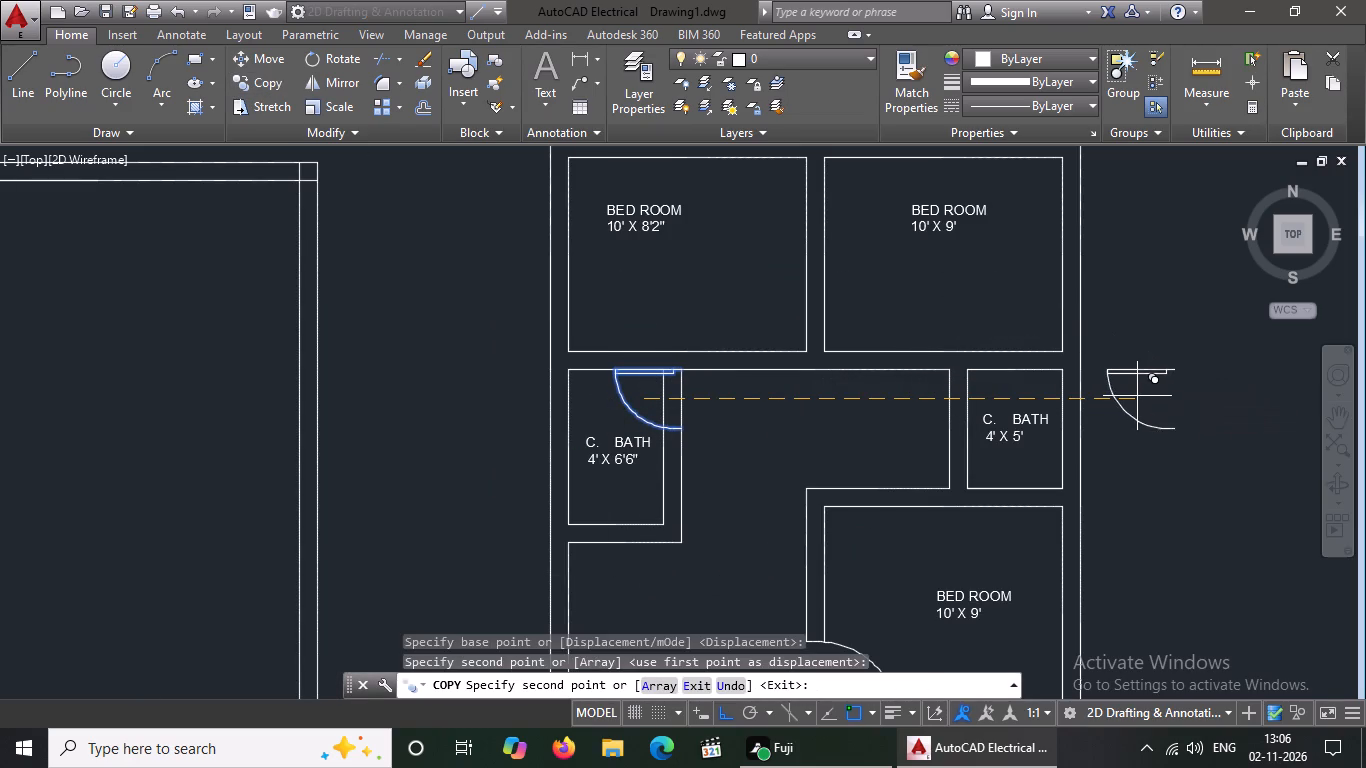
key(Escape)
Rotate the copied door outside the plan 90° counterclockwise with Ortho on.
click(1129, 413)
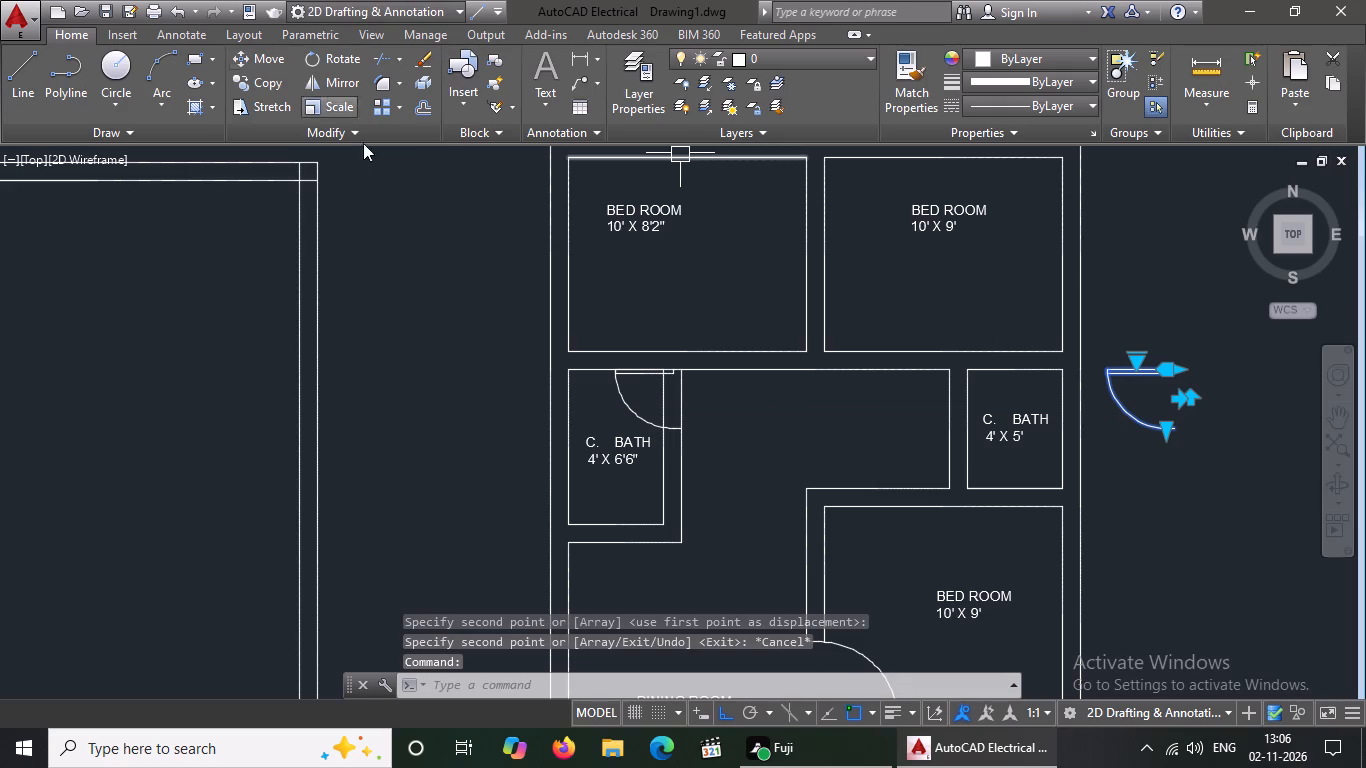
click(330, 66)
click(1144, 378)
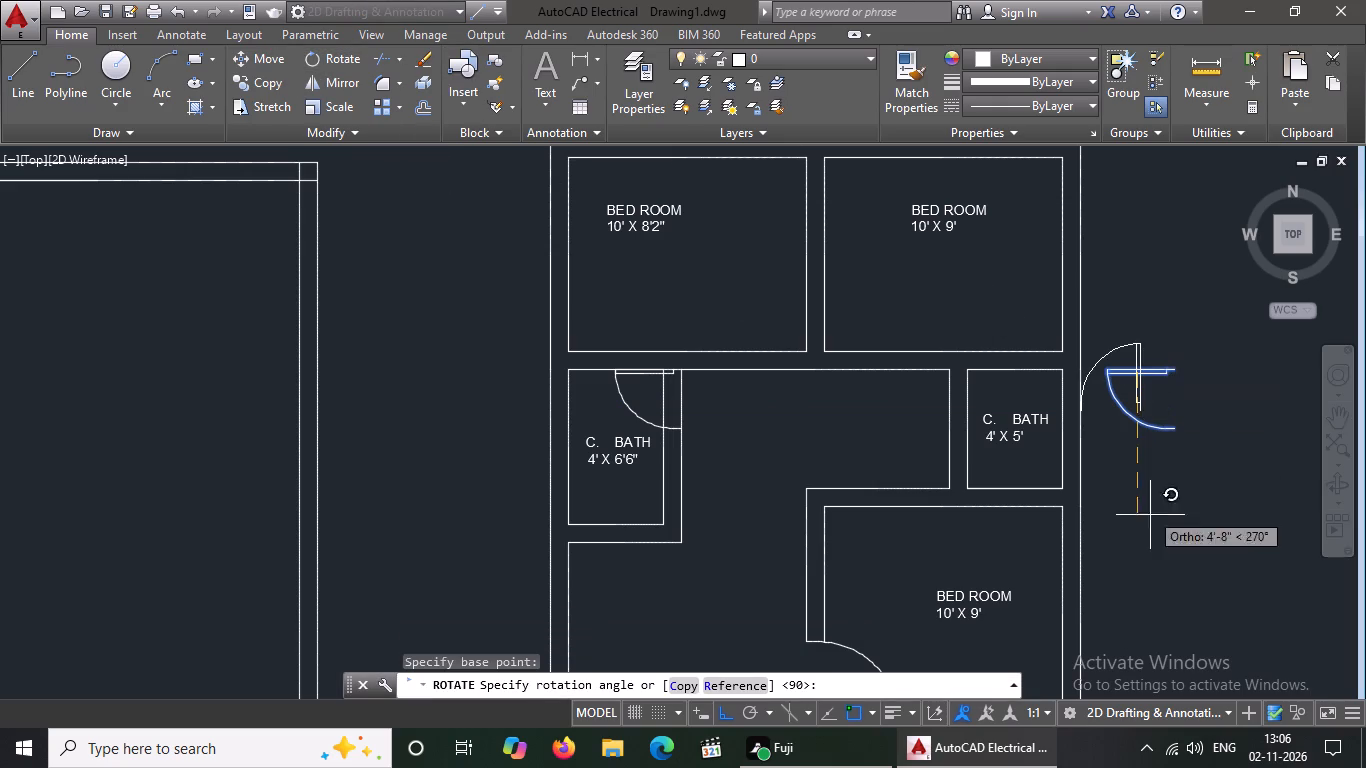
click(1121, 289)
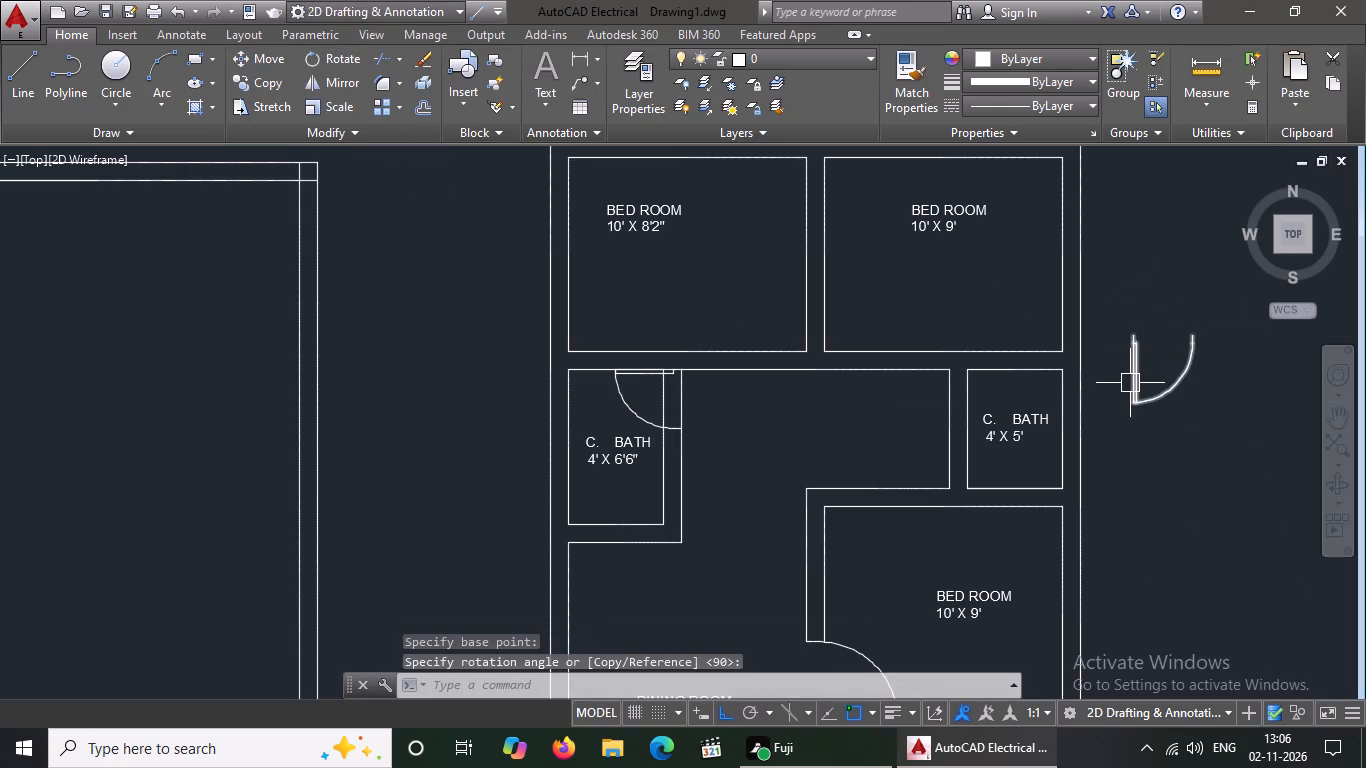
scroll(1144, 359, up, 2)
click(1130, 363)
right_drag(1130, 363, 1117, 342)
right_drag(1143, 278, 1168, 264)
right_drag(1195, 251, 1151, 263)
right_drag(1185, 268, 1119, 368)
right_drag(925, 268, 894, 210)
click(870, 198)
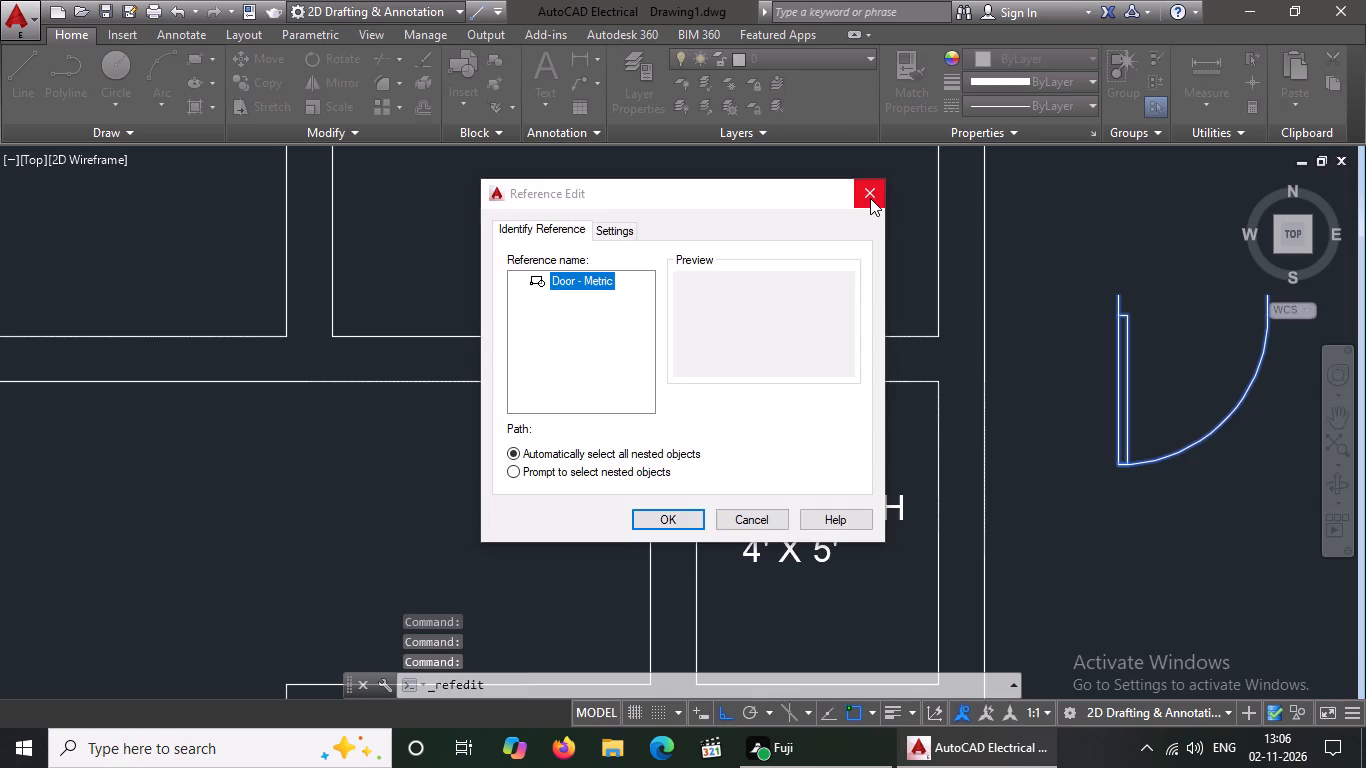
Flip the rotated door copy horizontally so its arc lies on the side of its leaf facing the plan.
click(1115, 368)
right_click(1115, 368)
right_drag(1102, 373, 1092, 377)
scroll(1090, 380, down, 2)
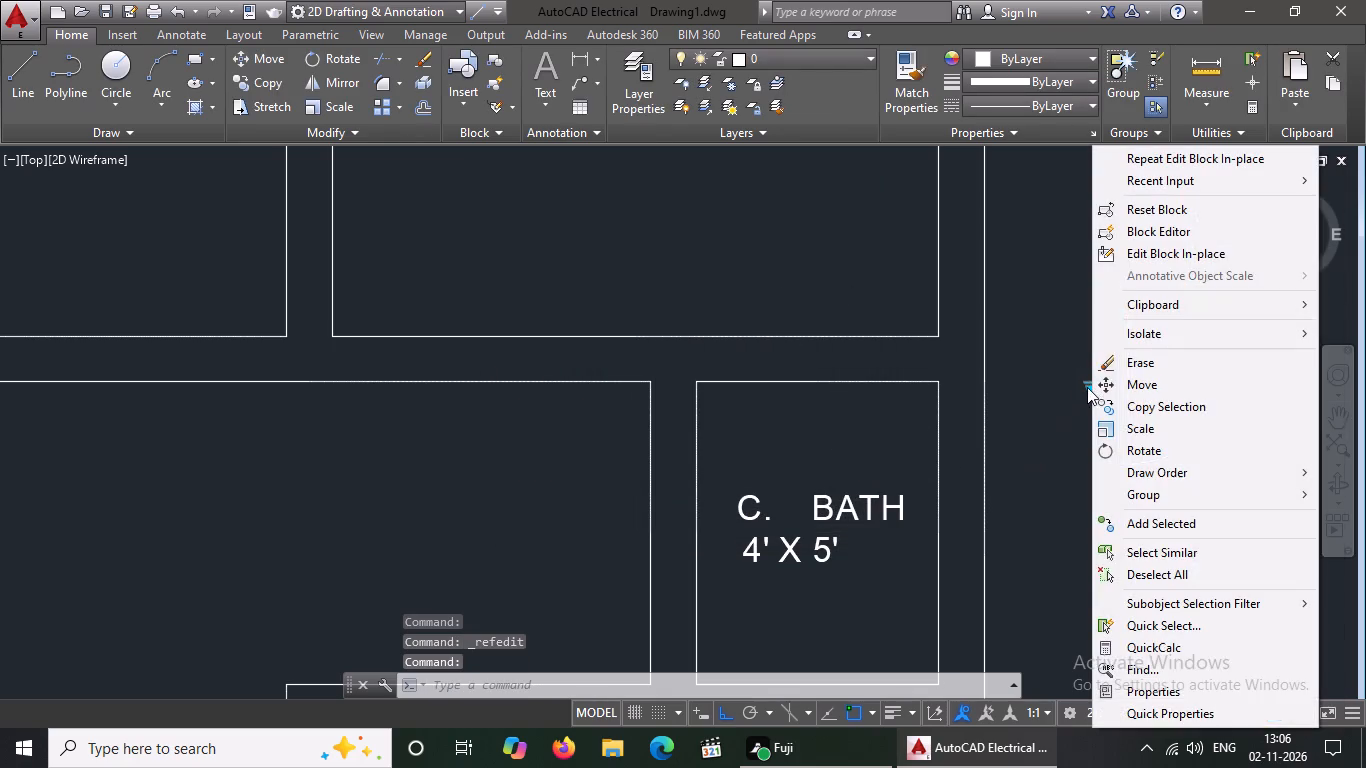
click(1046, 403)
key(Escape)
scroll(1110, 421, down, 2)
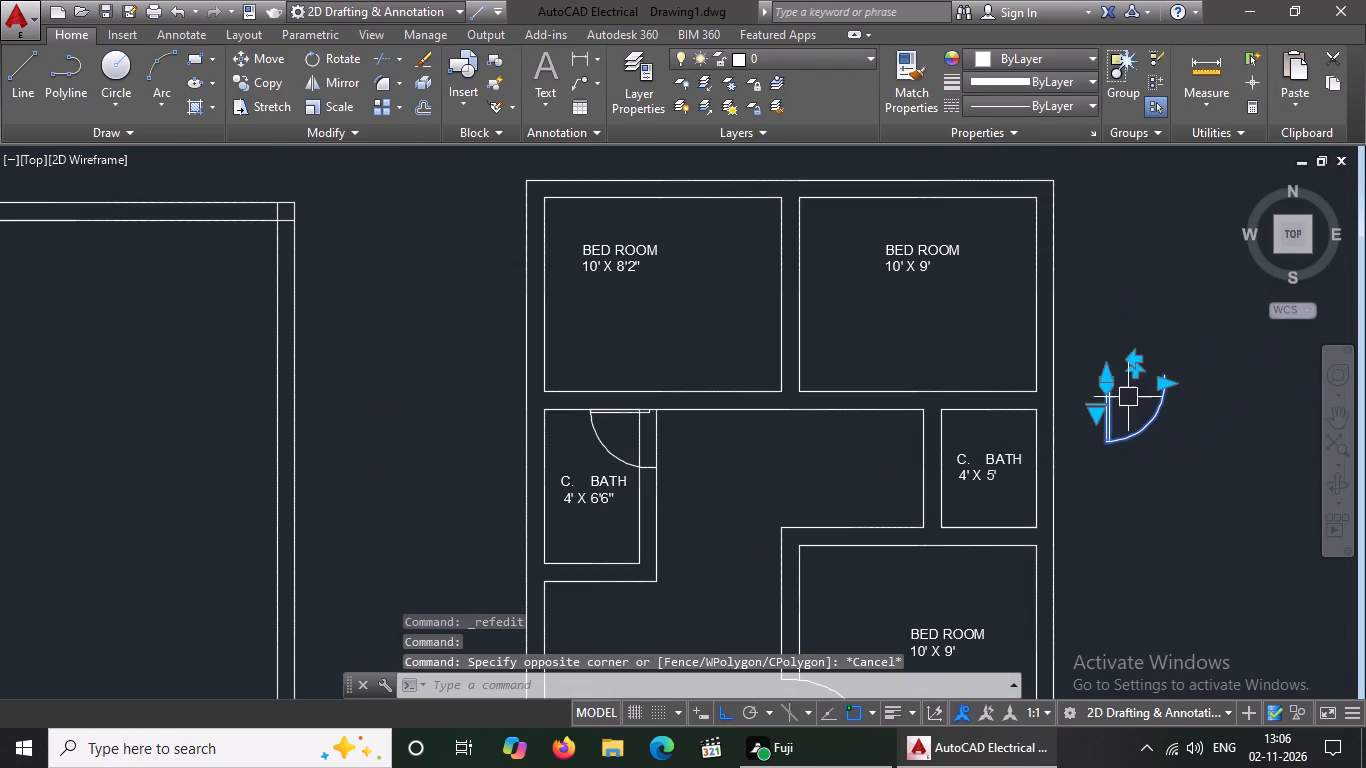
scroll(1137, 366, up, 1)
click(1129, 355)
scroll(934, 472, down, 2)
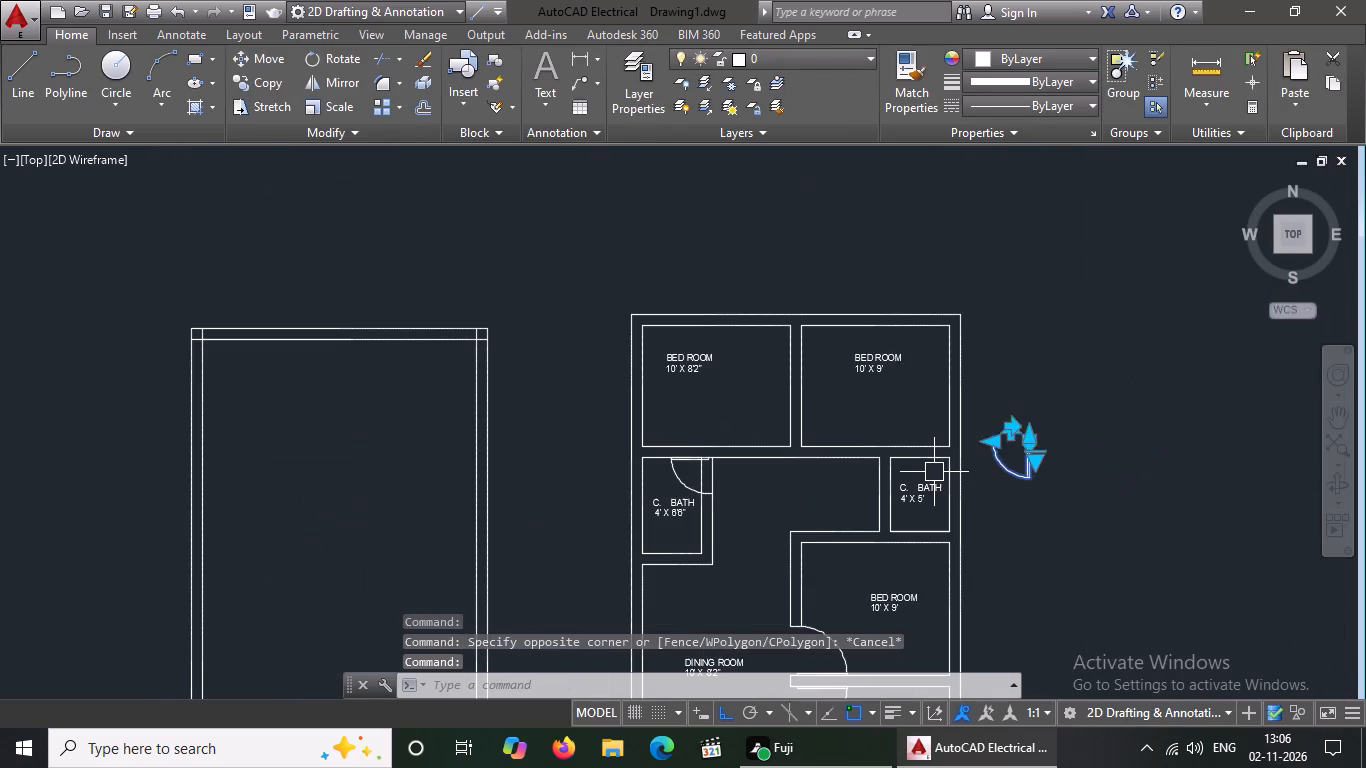
key(Escape)
click(1016, 473)
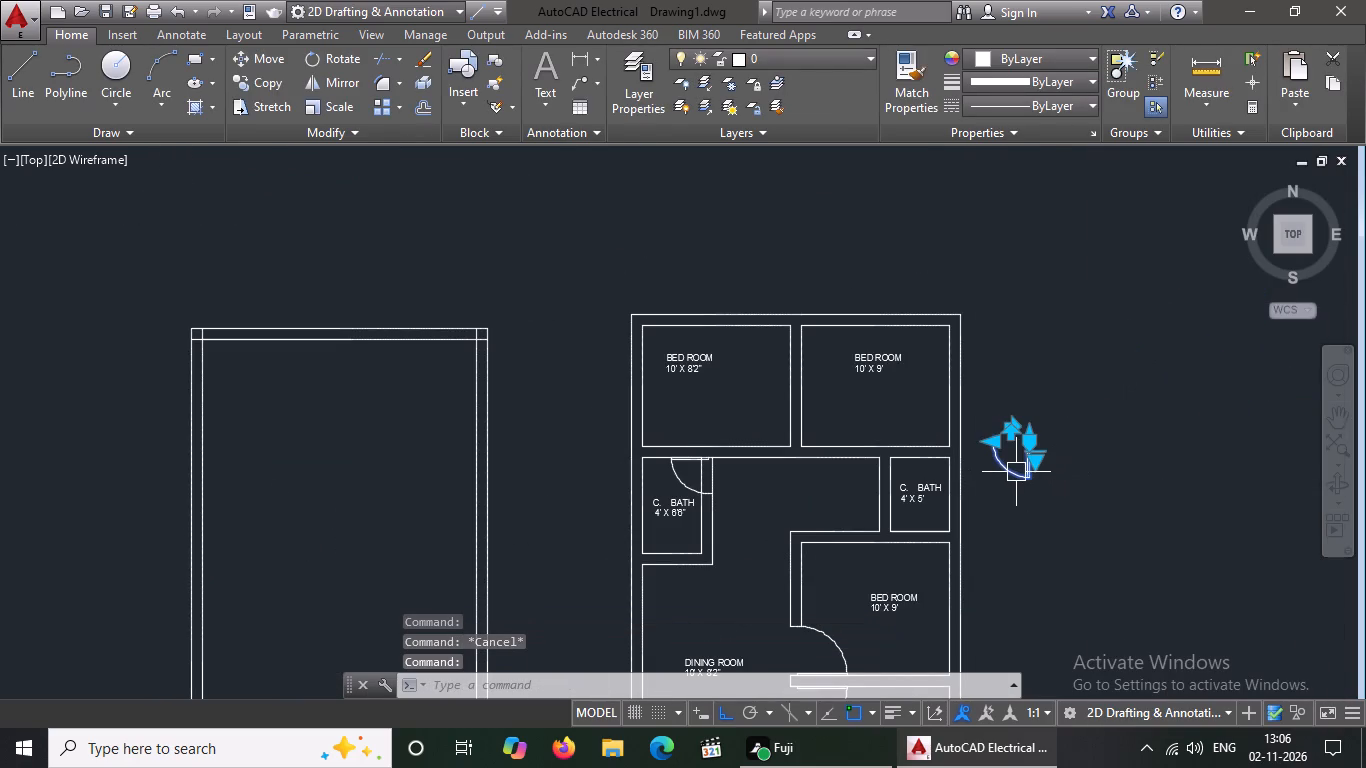
key(Escape)
Move the flipped door copy into the upper wall of the 4' X 5' C. BATH, with its leaf against the outer wall's inner face.
click(1032, 445)
click(264, 59)
scroll(996, 382, up, 3)
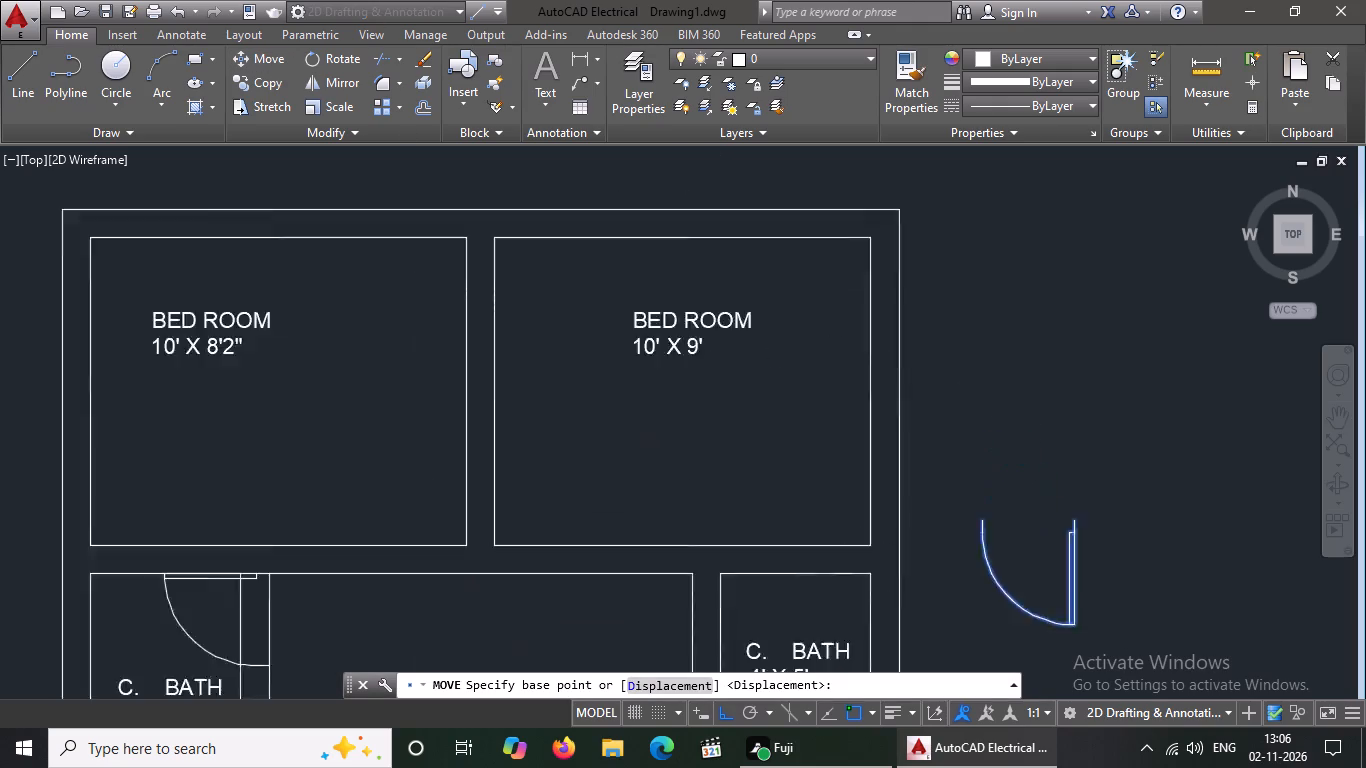
click(1117, 598)
scroll(842, 512, down, 2)
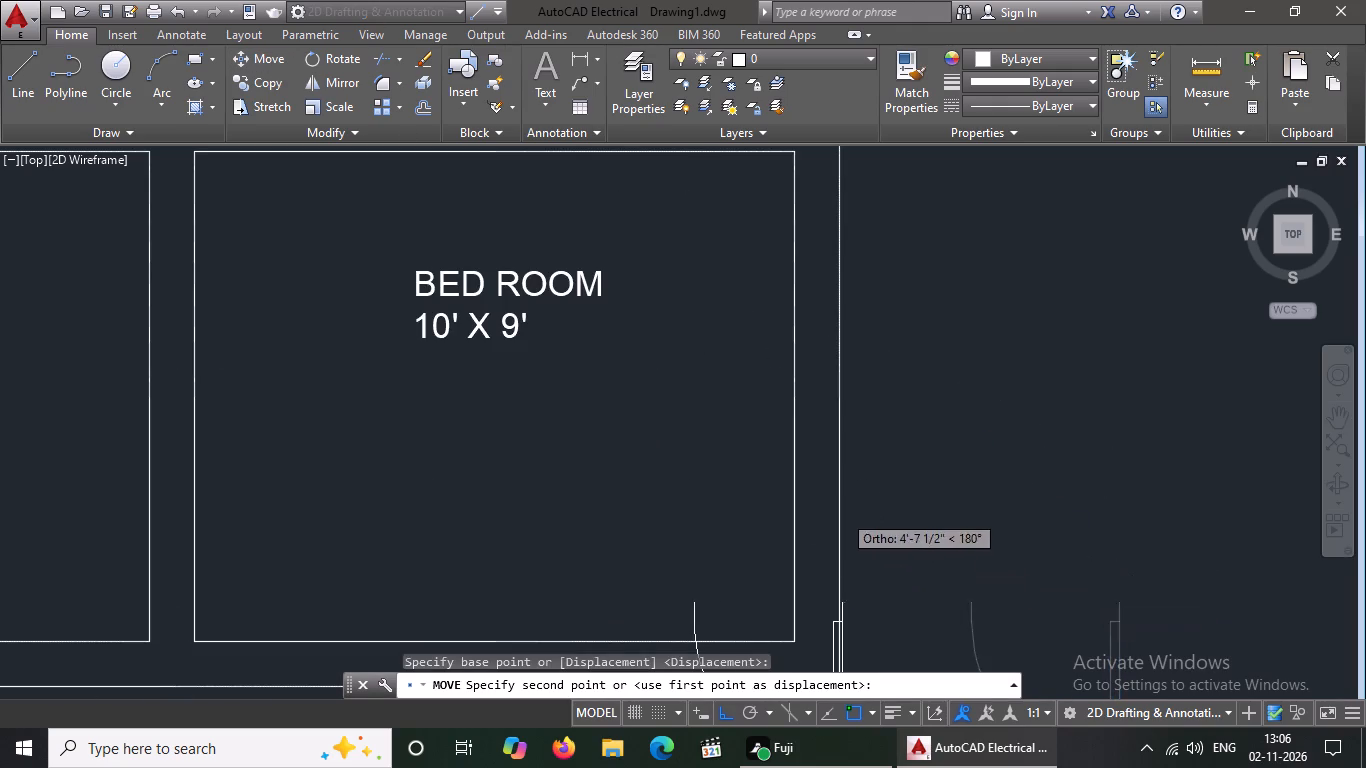
scroll(842, 512, down, 2)
scroll(826, 551, up, 5)
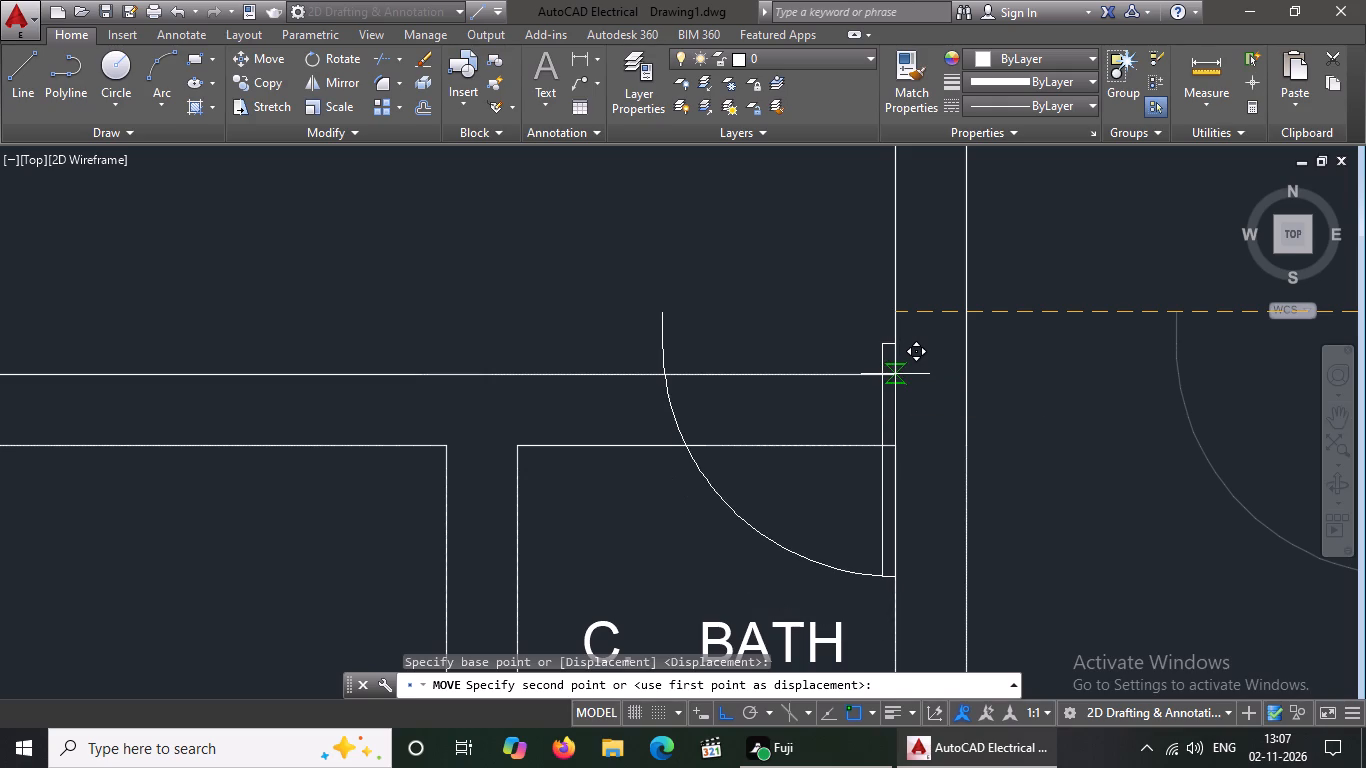
click(896, 374)
scroll(867, 380, down, 3)
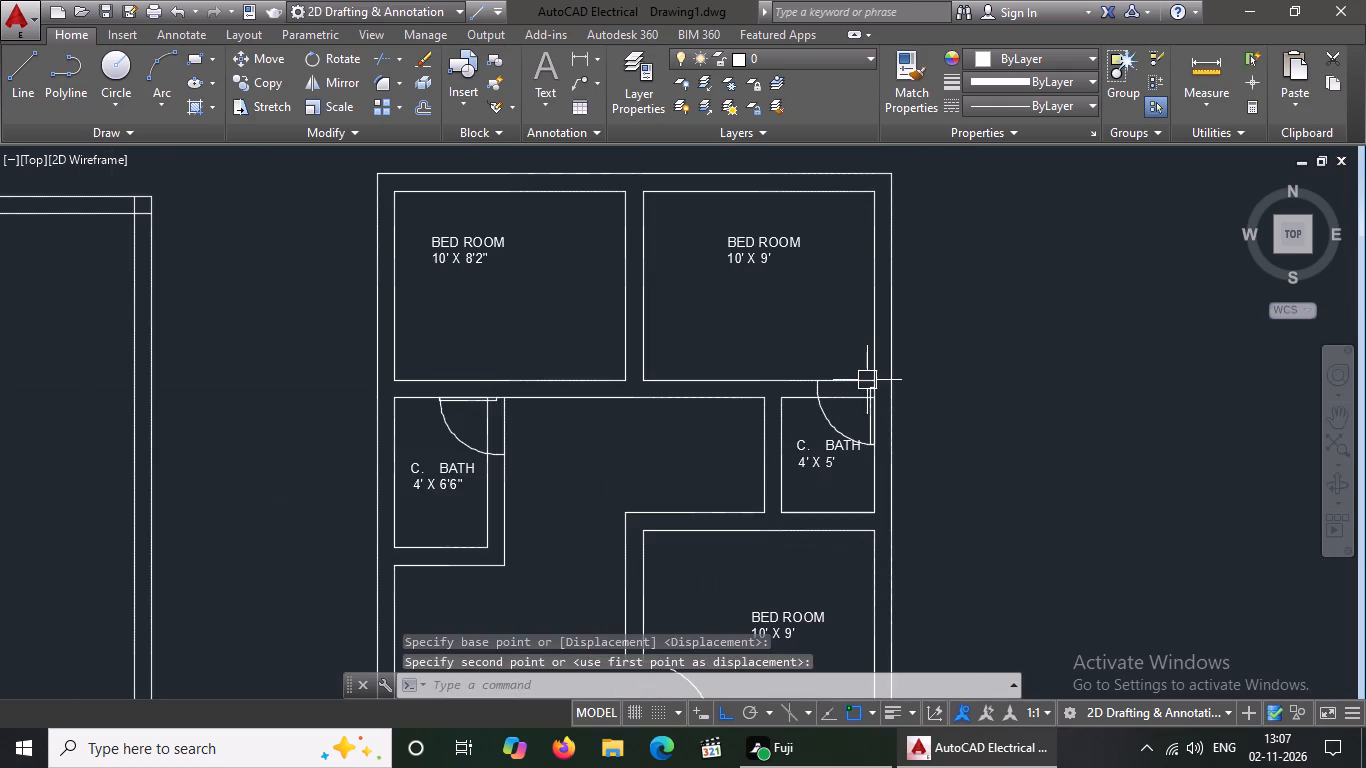
scroll(867, 380, down, 1)
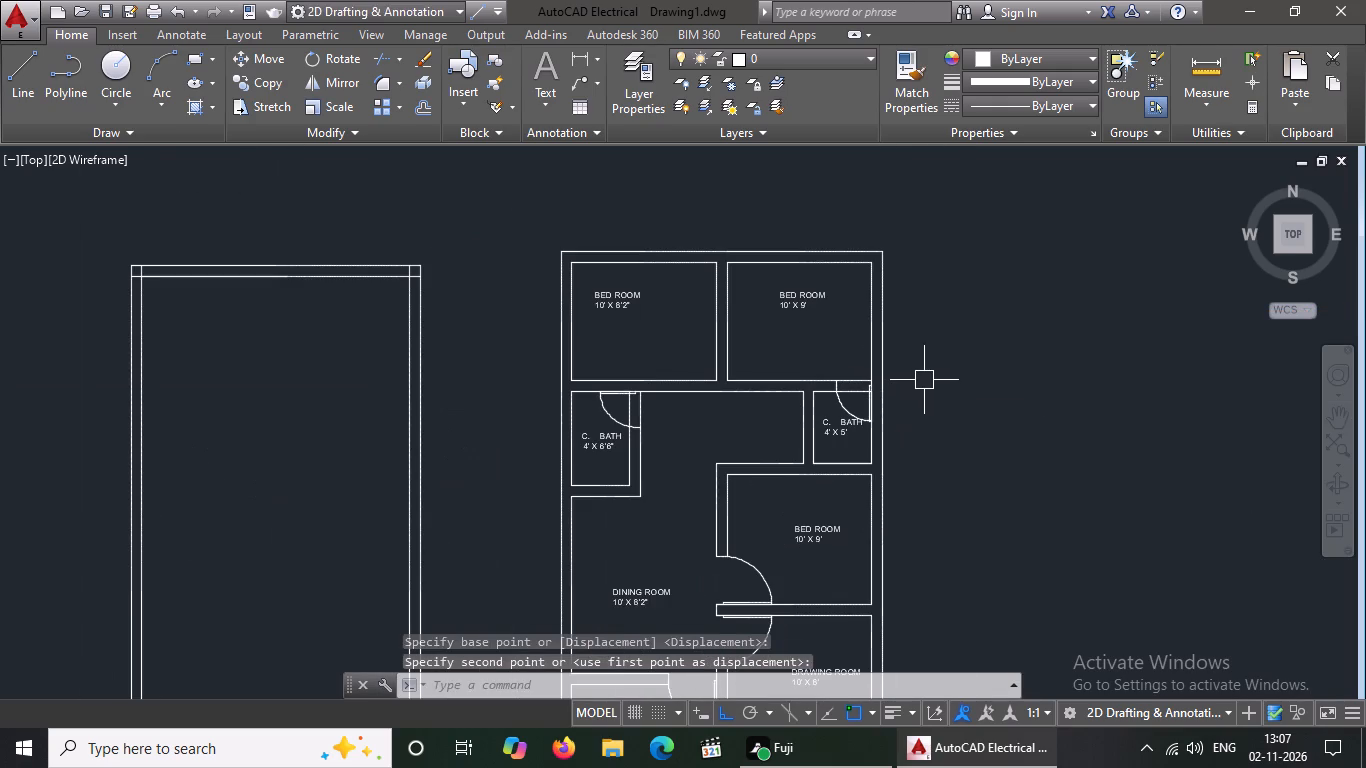
key(Escape)
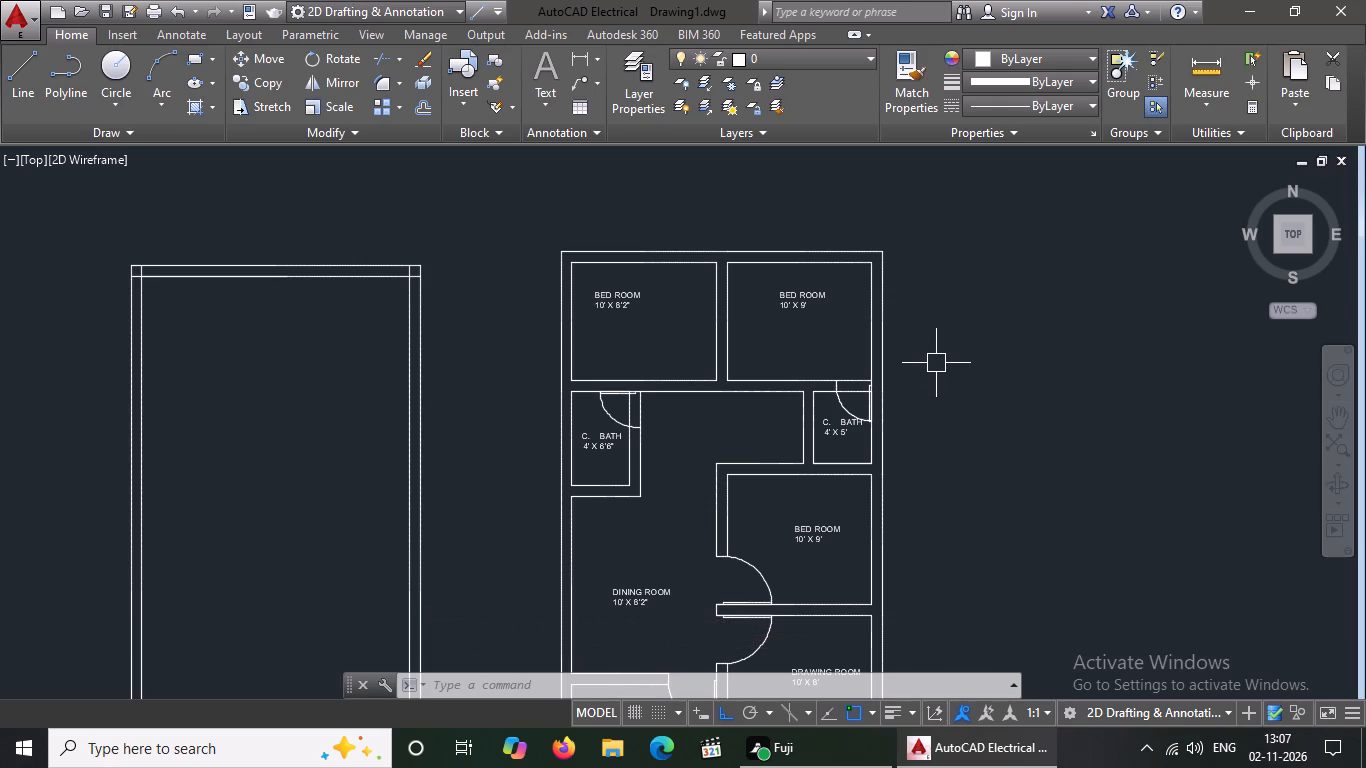
key(Escape)
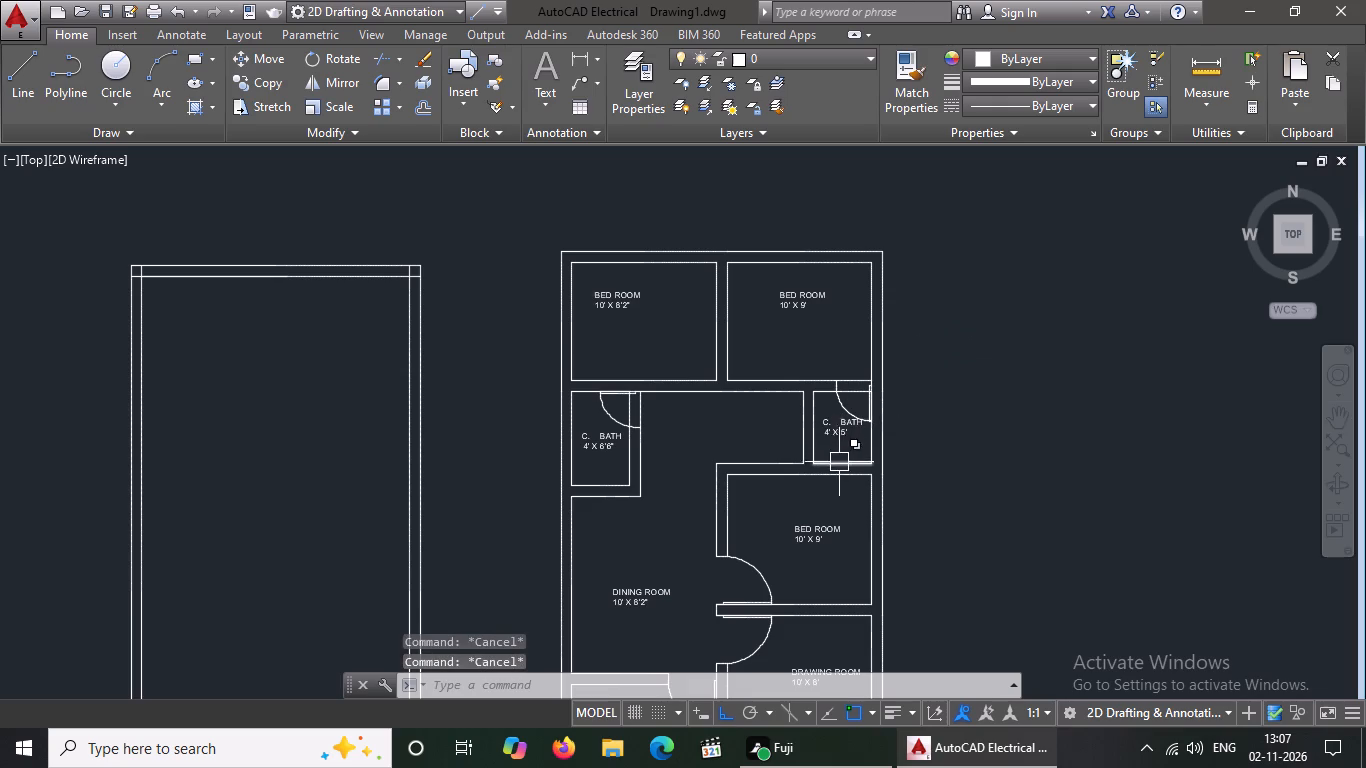
Trim both lines of the 4' X 6'6" C. BATH side wall across its door opening, including the short piece behind the leaf.
scroll(694, 396, up, 1)
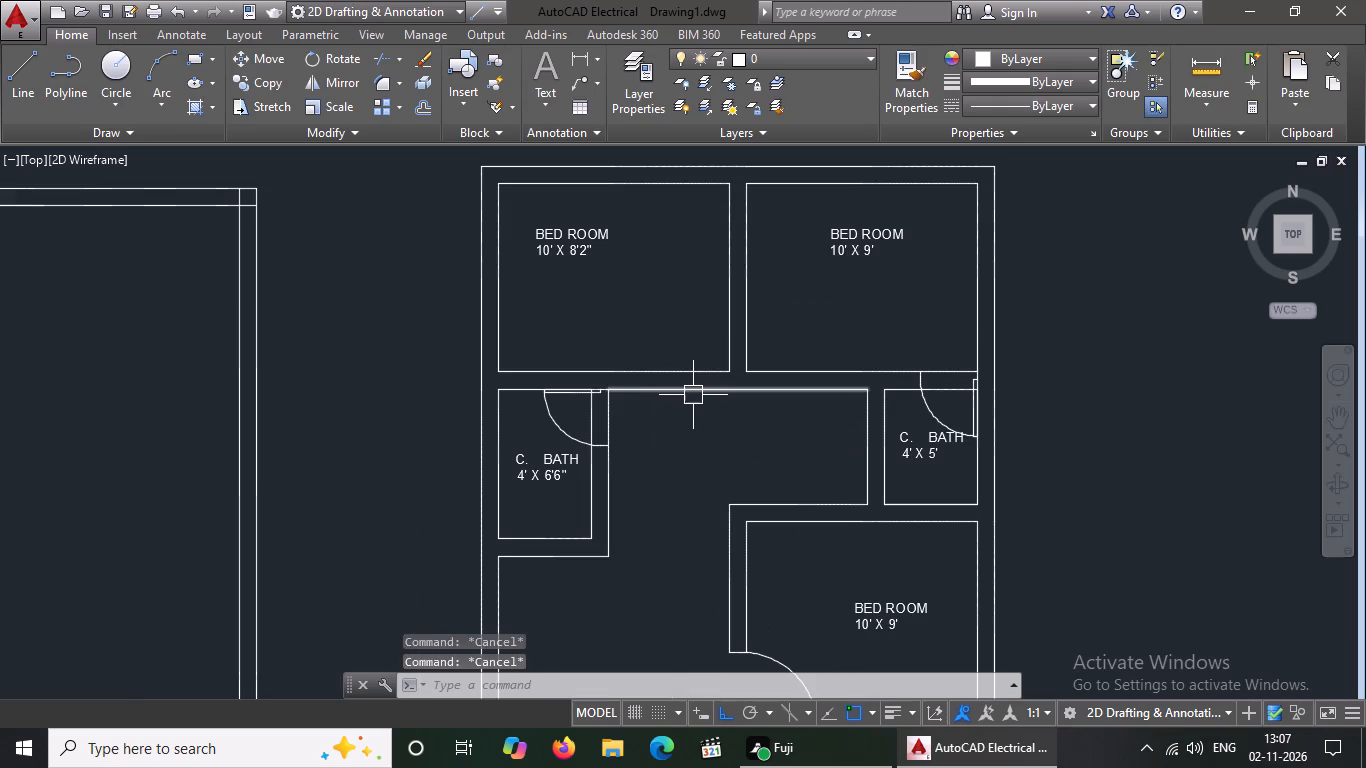
text(TR)
key(space)
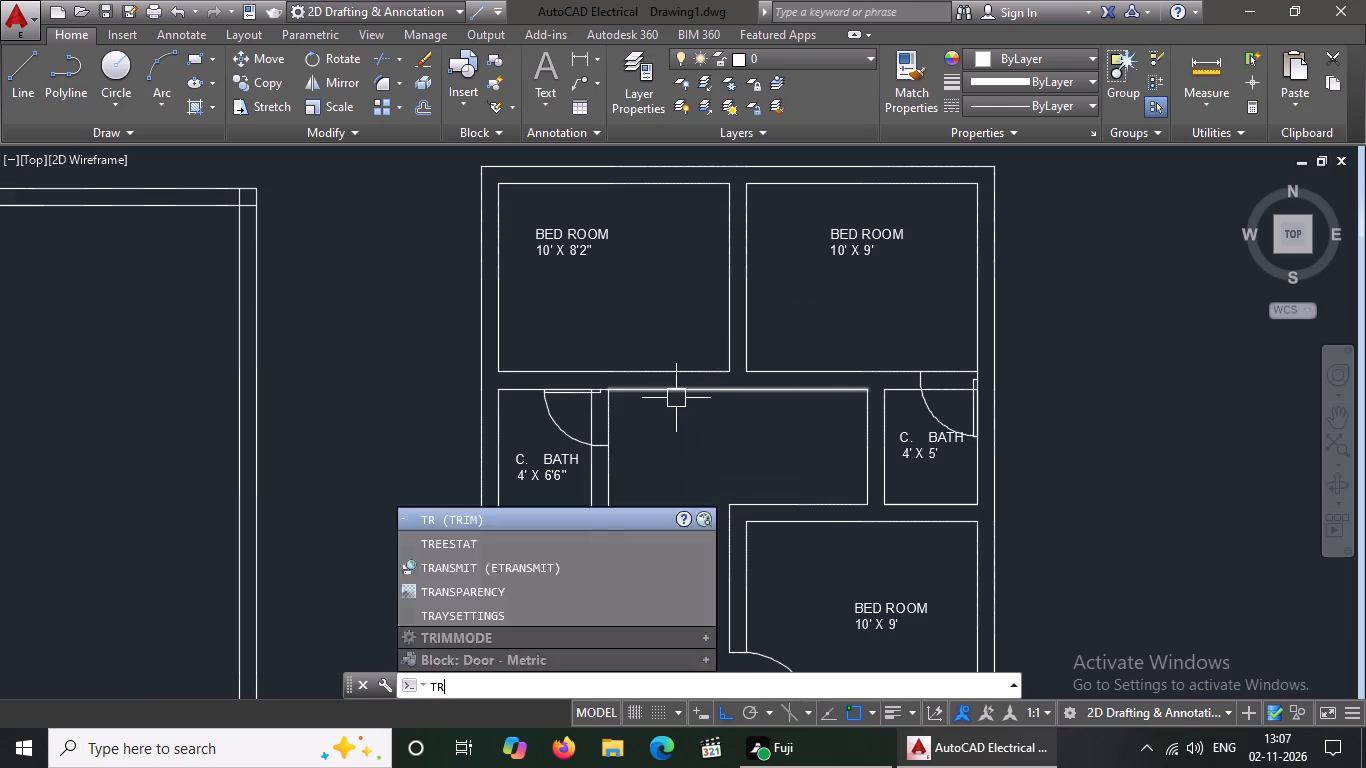
key(space)
scroll(555, 397, up, 2)
scroll(698, 370, up, 4)
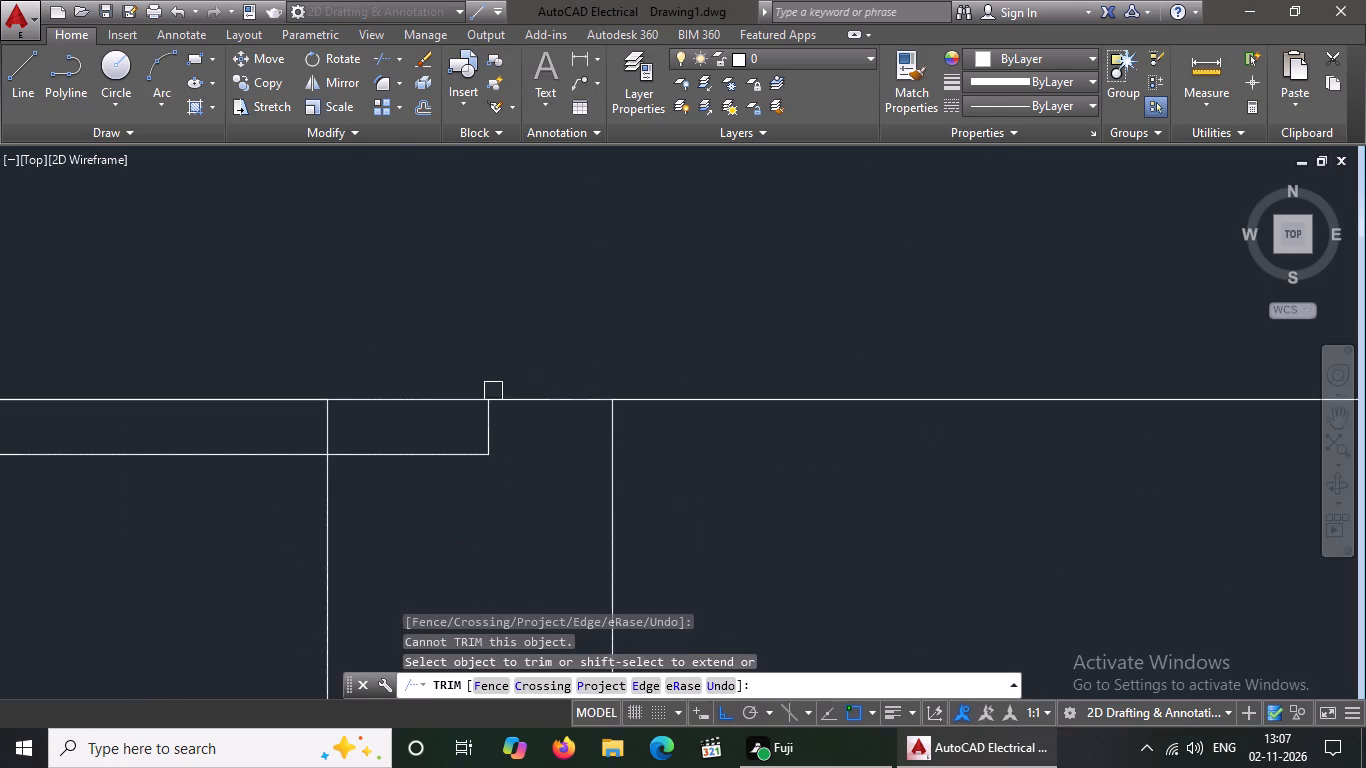
click(323, 421)
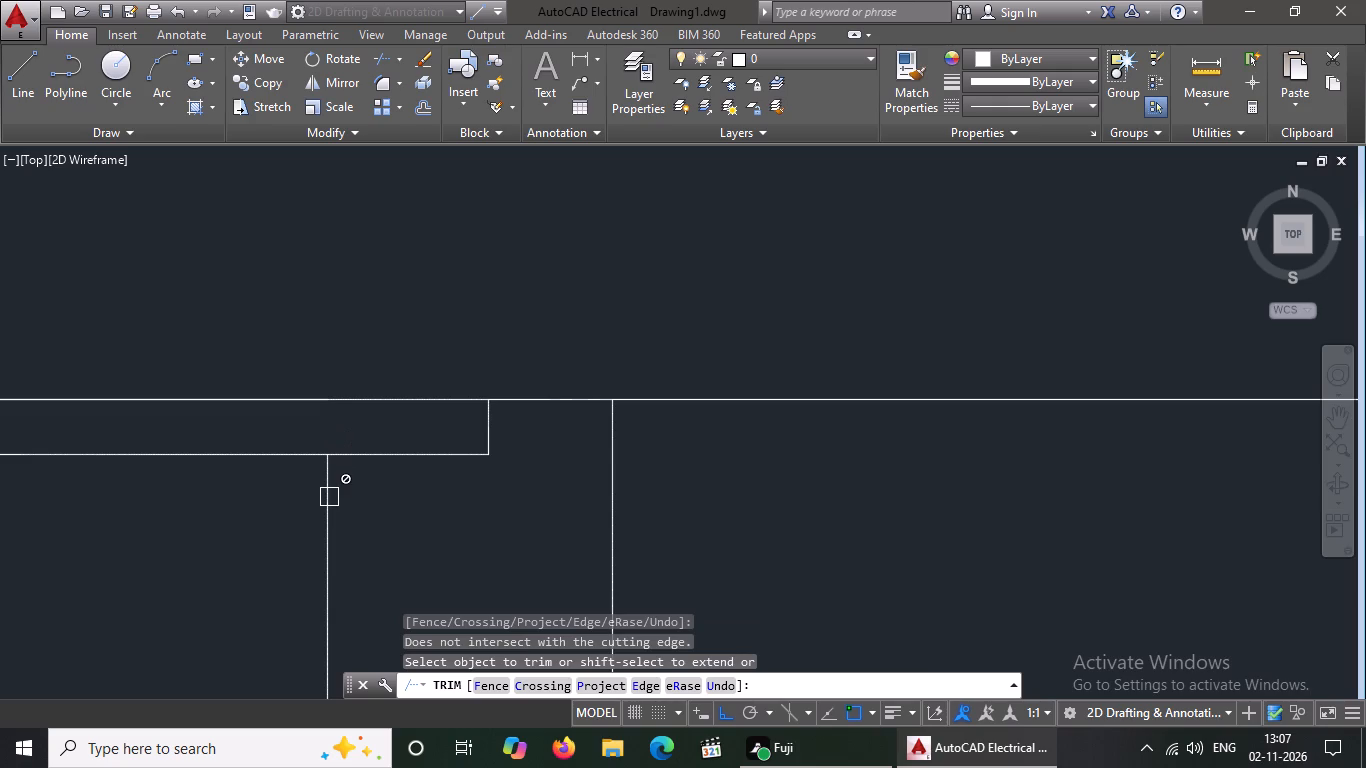
scroll(328, 497, down, 3)
click(323, 518)
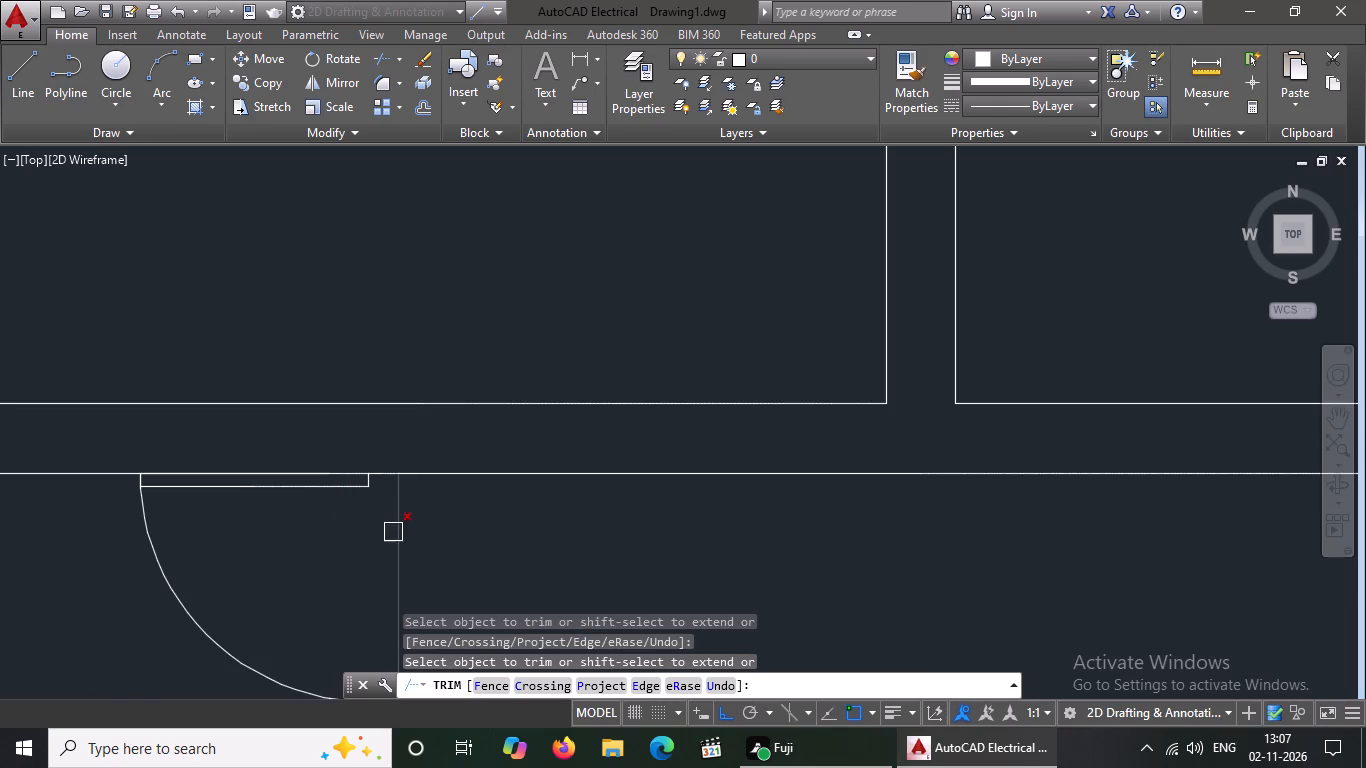
click(393, 532)
Trim both wall lines between the 4' X 5' C. BATH and the 10' X 9' bed room above across the door opening.
scroll(409, 513, down, 3)
scroll(767, 527, up, 4)
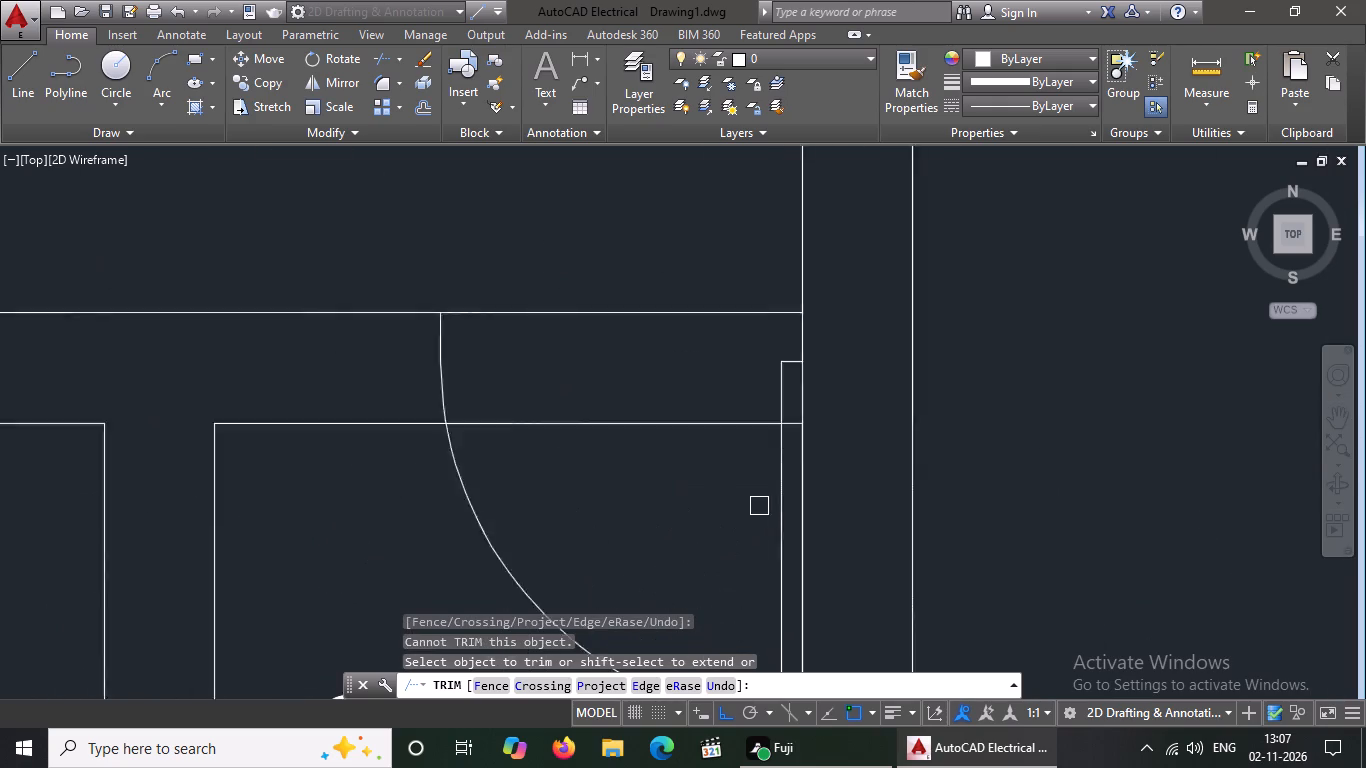
scroll(759, 506, up, 1)
click(807, 373)
click(714, 368)
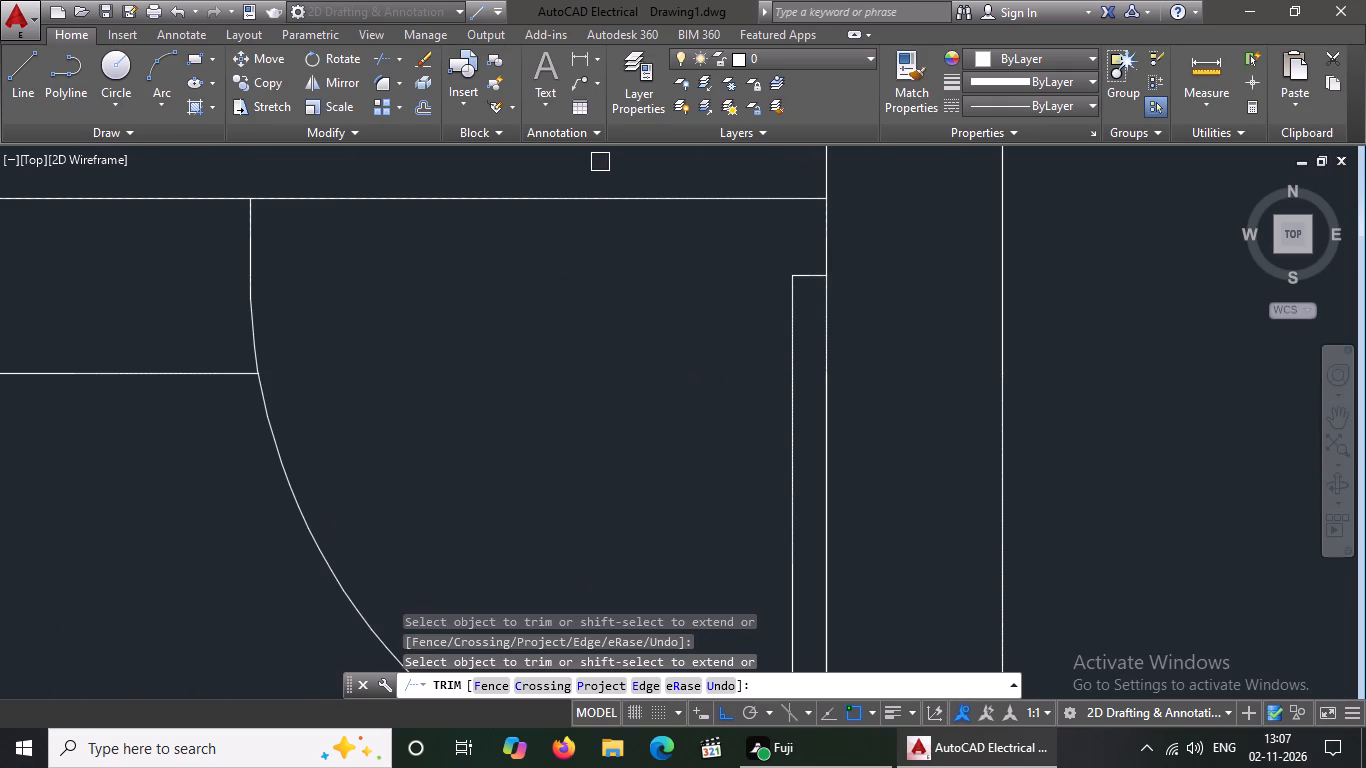
click(608, 201)
scroll(599, 286, down, 4)
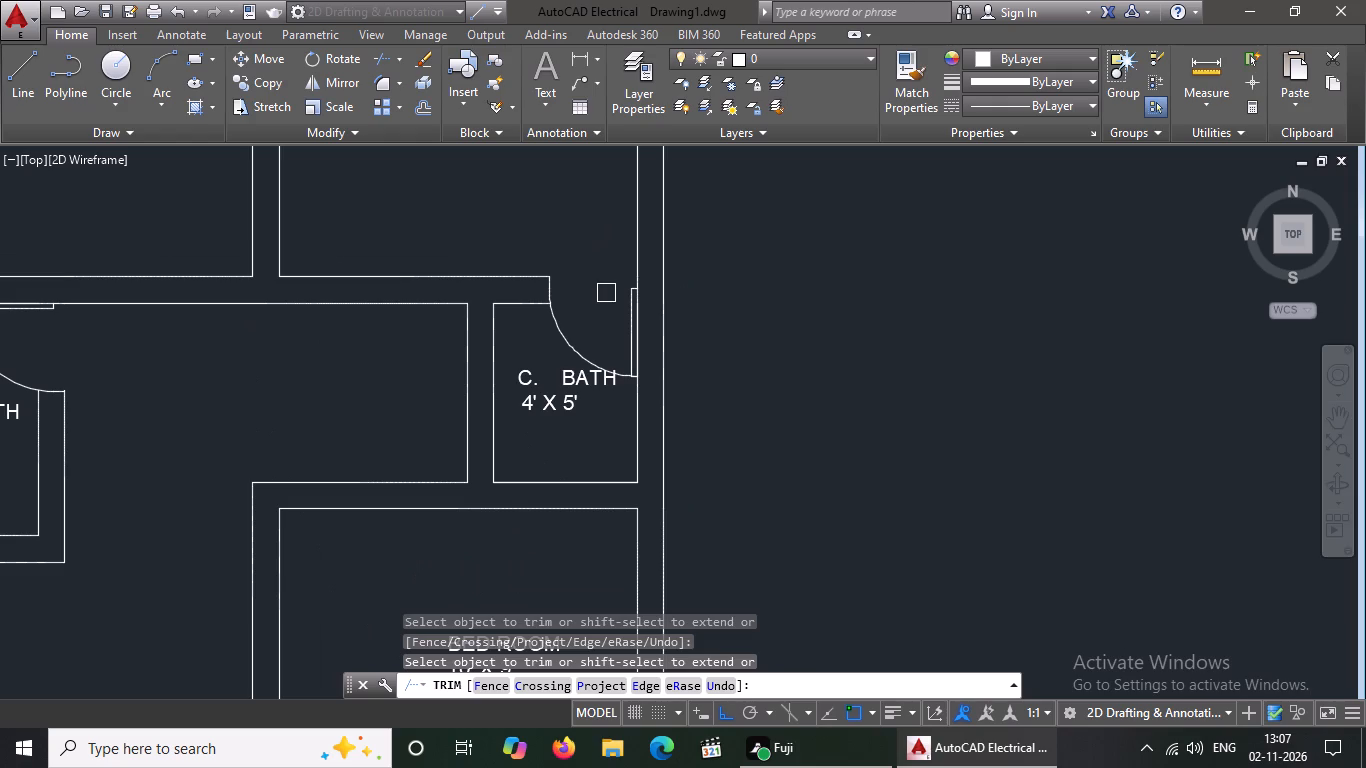
scroll(741, 328, down, 3)
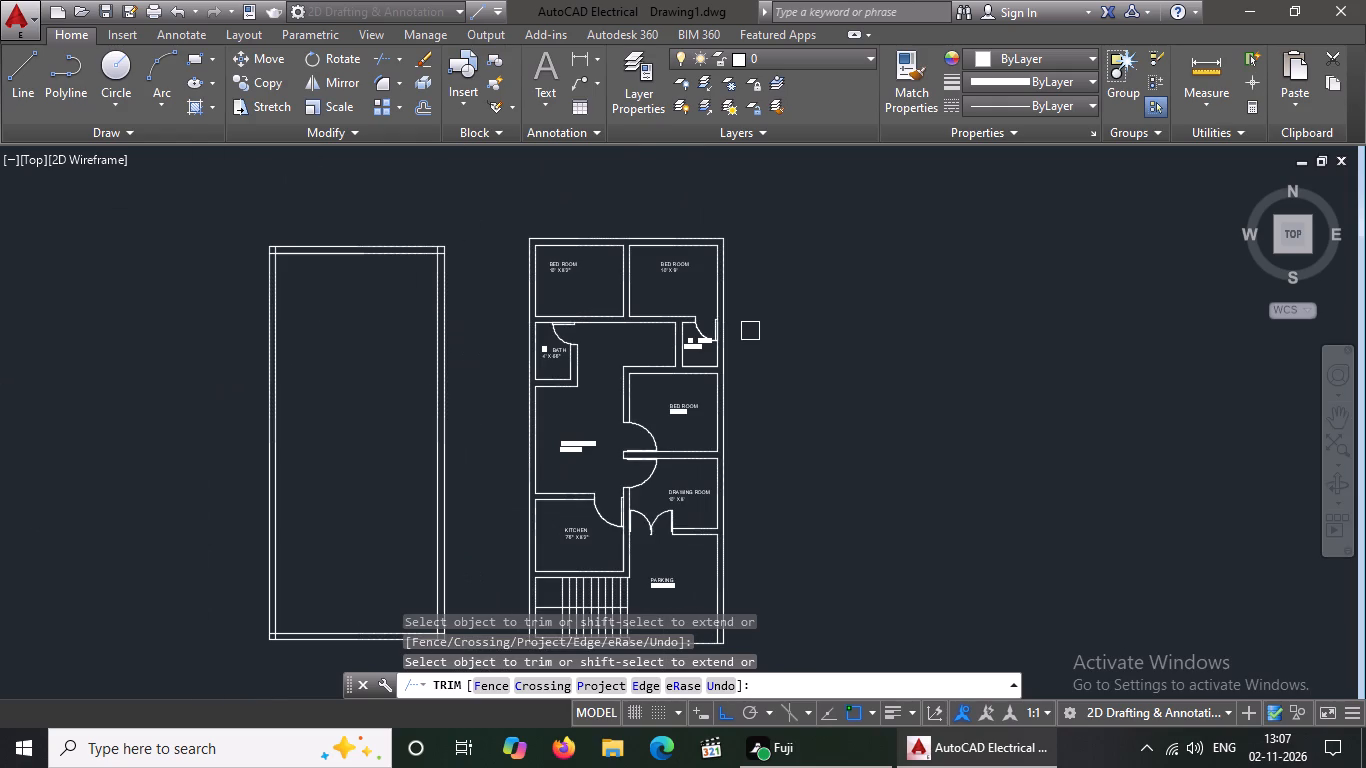
key(Escape)
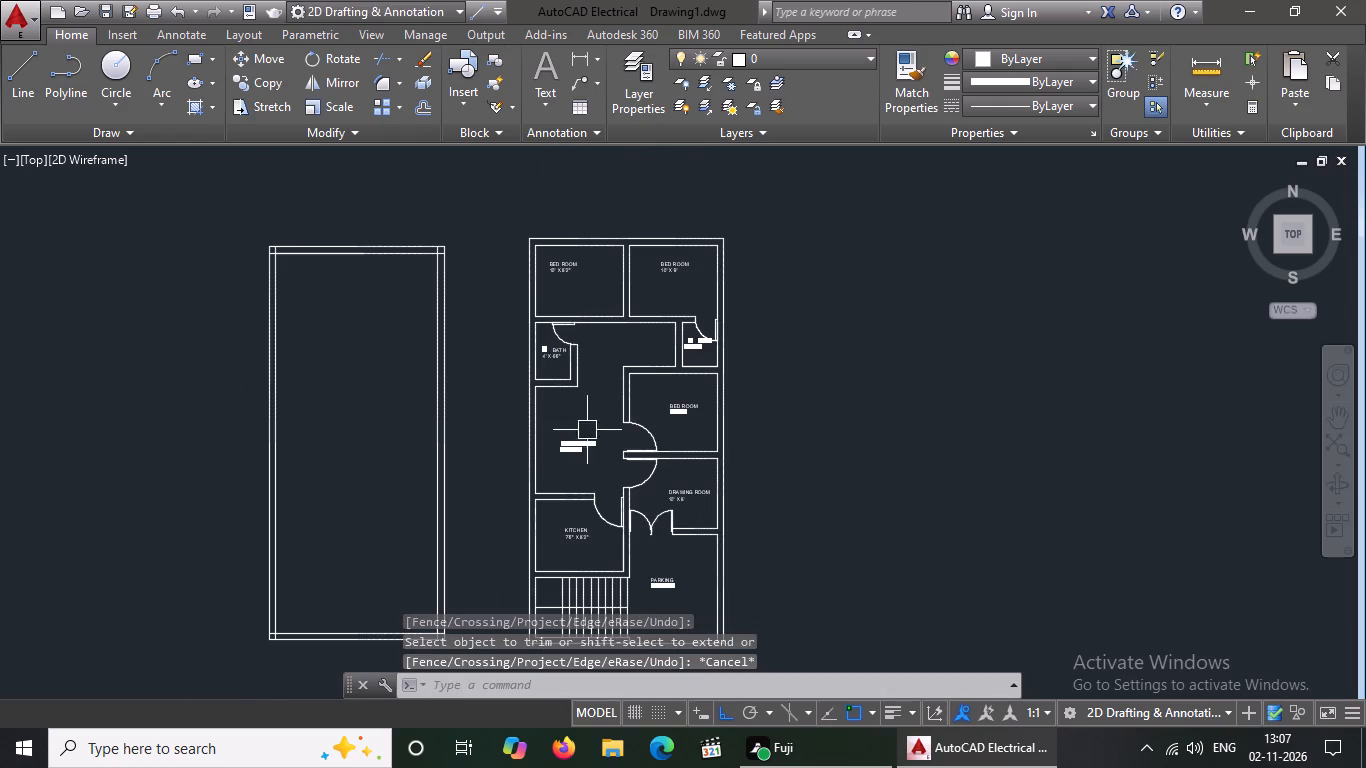
key(Escape)
Copy the door of the lower 10' X 9' BED ROOM straight up to the wall between the two upper bed rooms.
scroll(621, 422, up, 2)
click(660, 431)
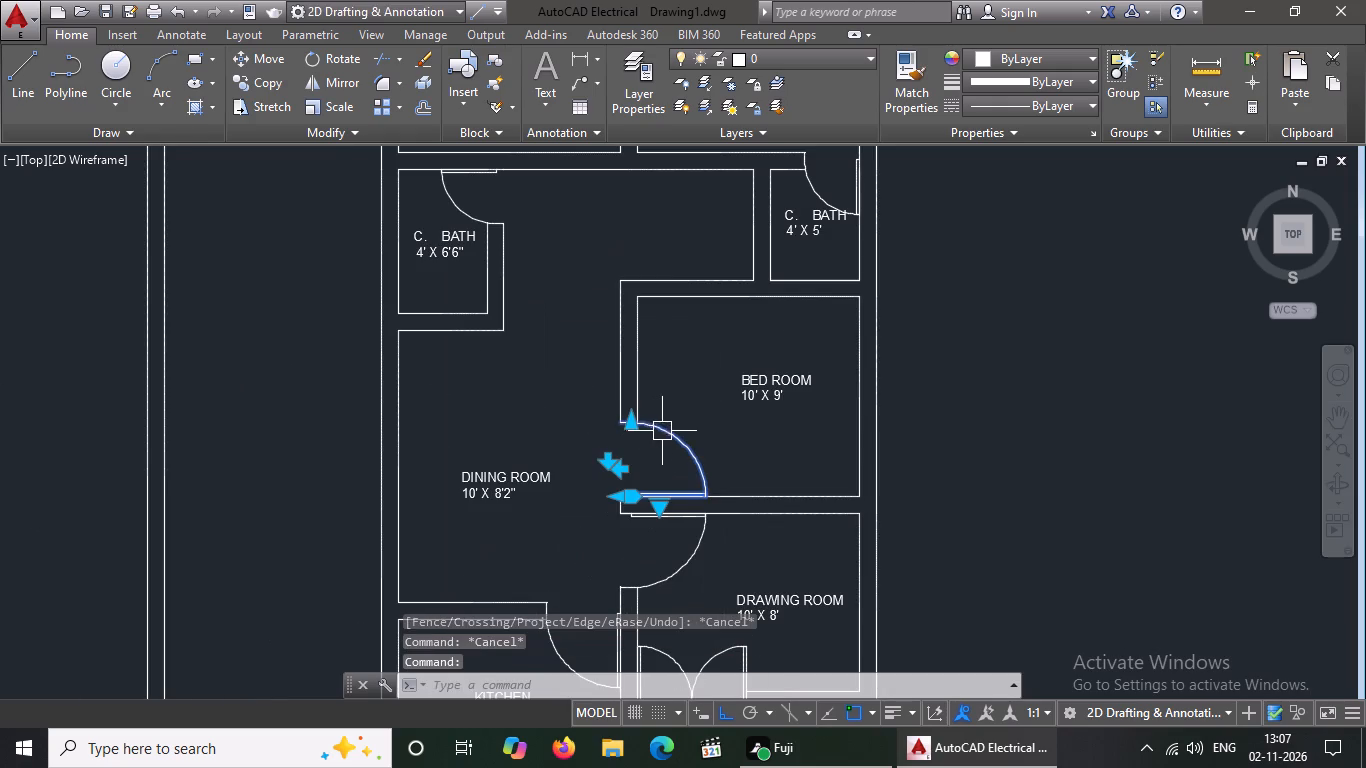
click(258, 83)
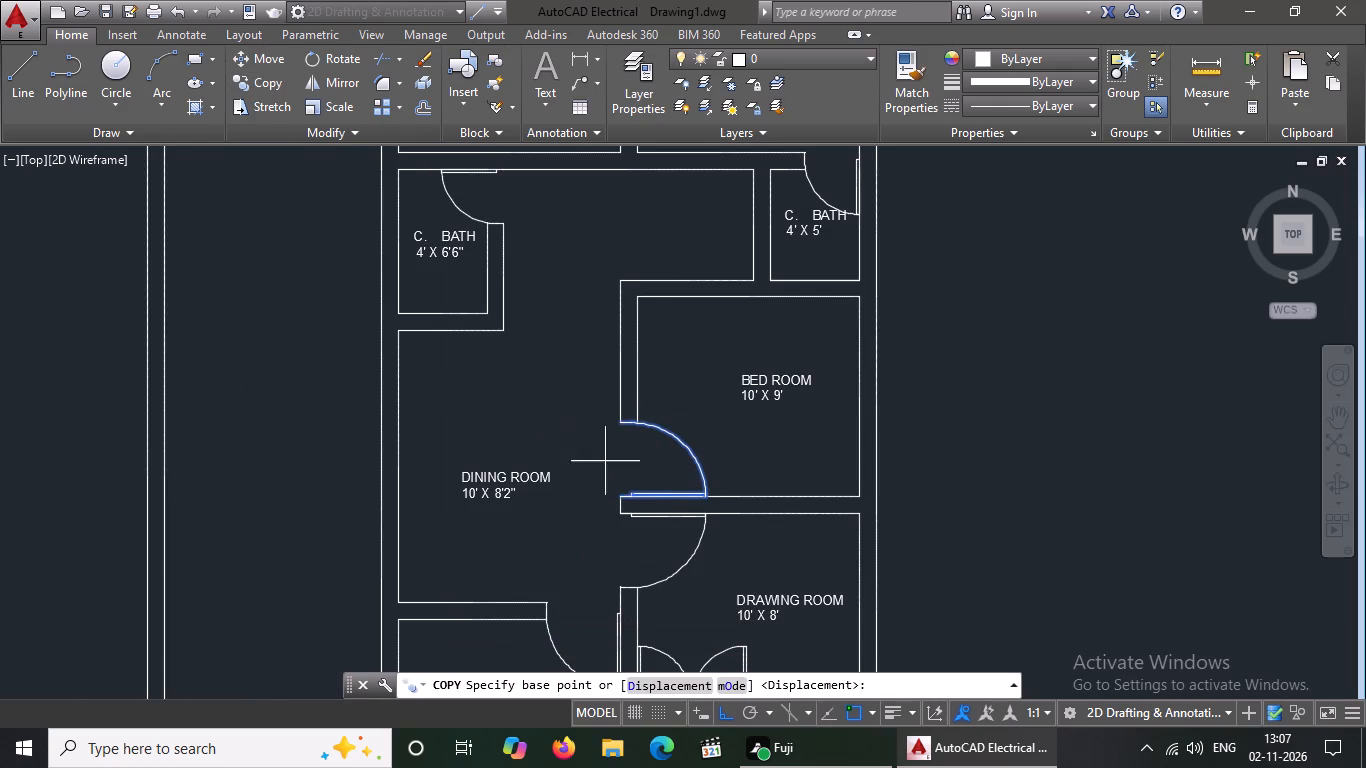
click(655, 479)
scroll(671, 455, down, 3)
scroll(640, 376, up, 2)
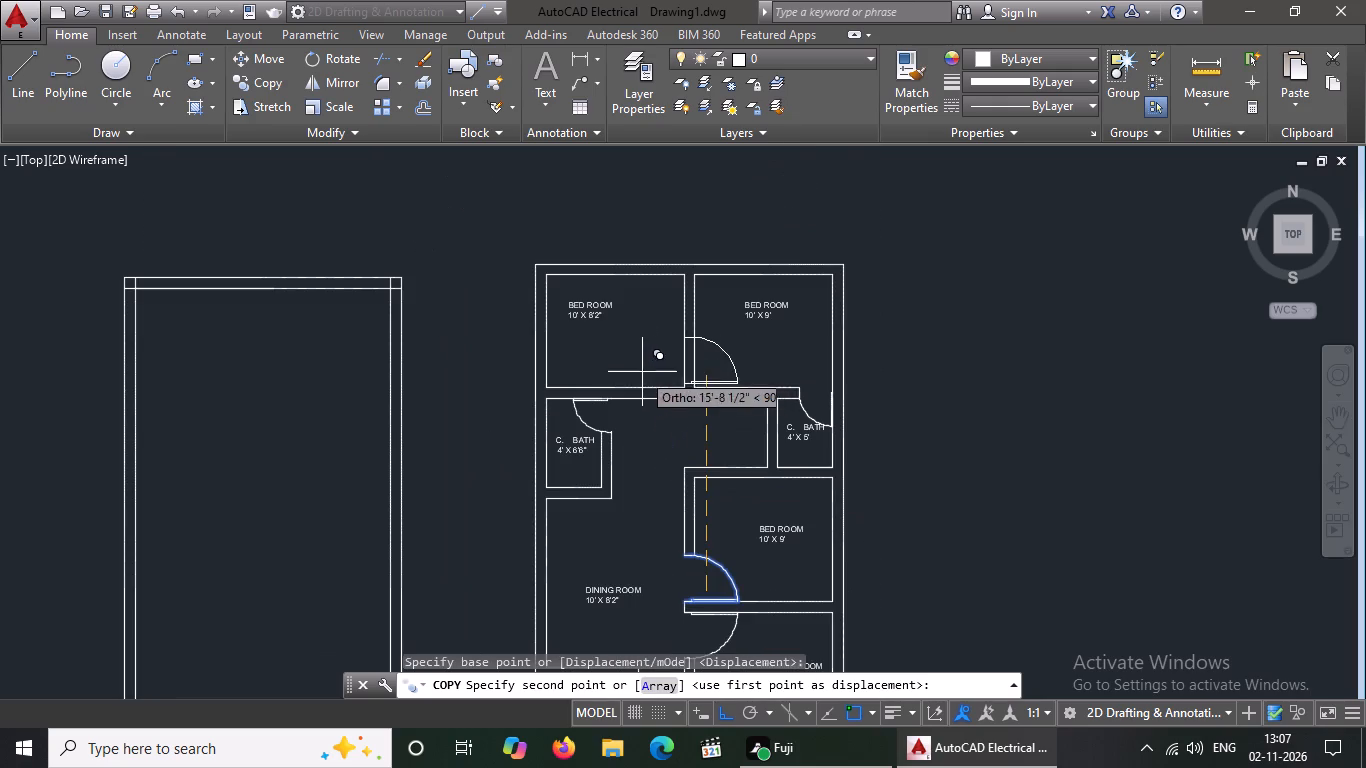
click(736, 361)
key(Escape)
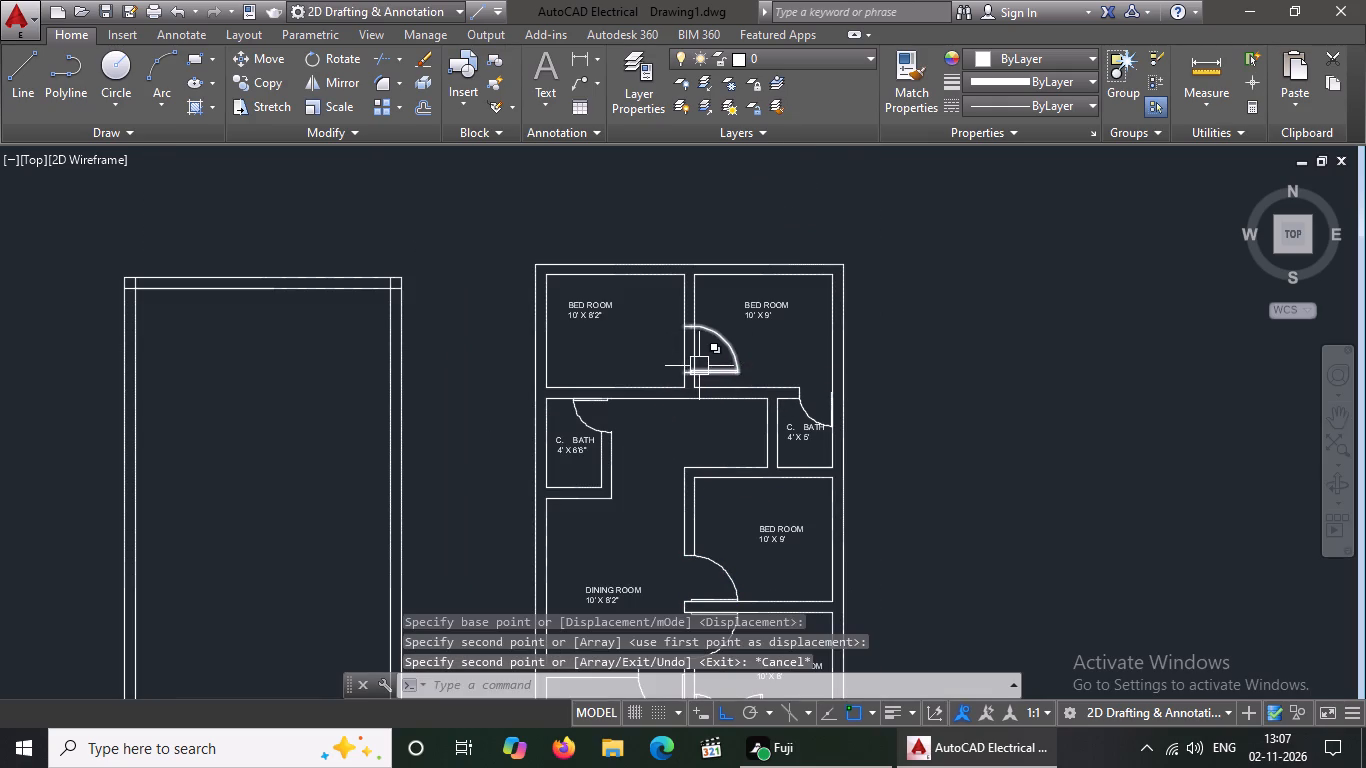
Rotate the new door copy 90° counter-clockwise so its leaf stands vertical.
click(702, 365)
click(338, 58)
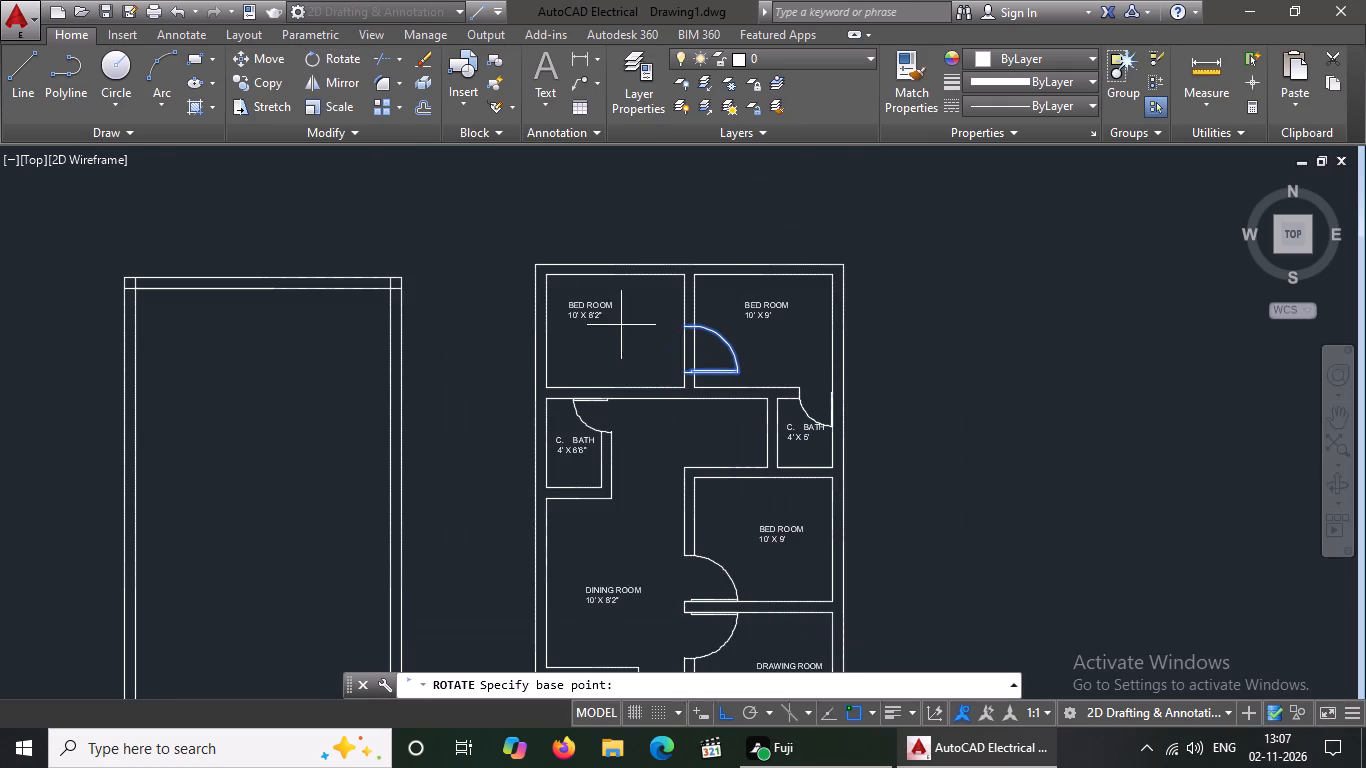
click(714, 357)
click(713, 217)
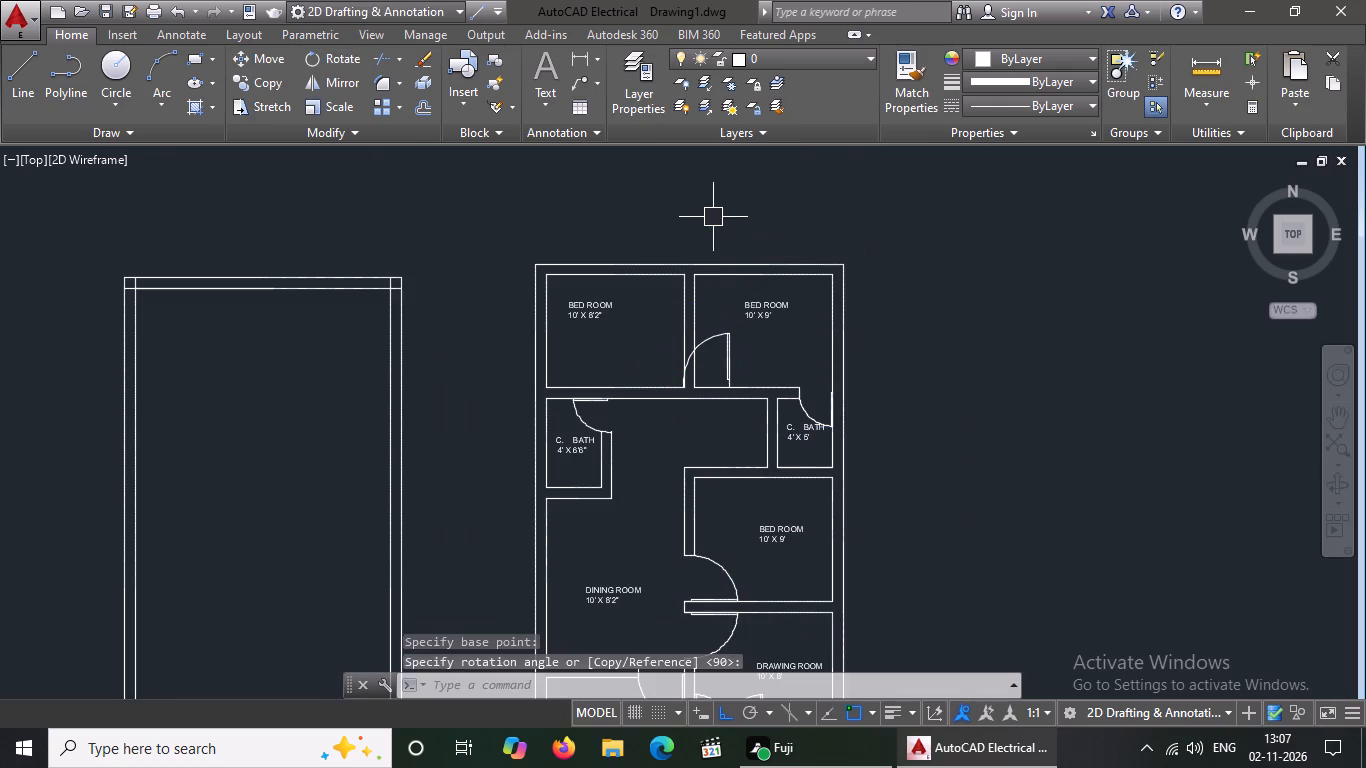
Move the rotated door horizontally into the 10' X 8'2" BED ROOM, just above its lower wall.
click(720, 340)
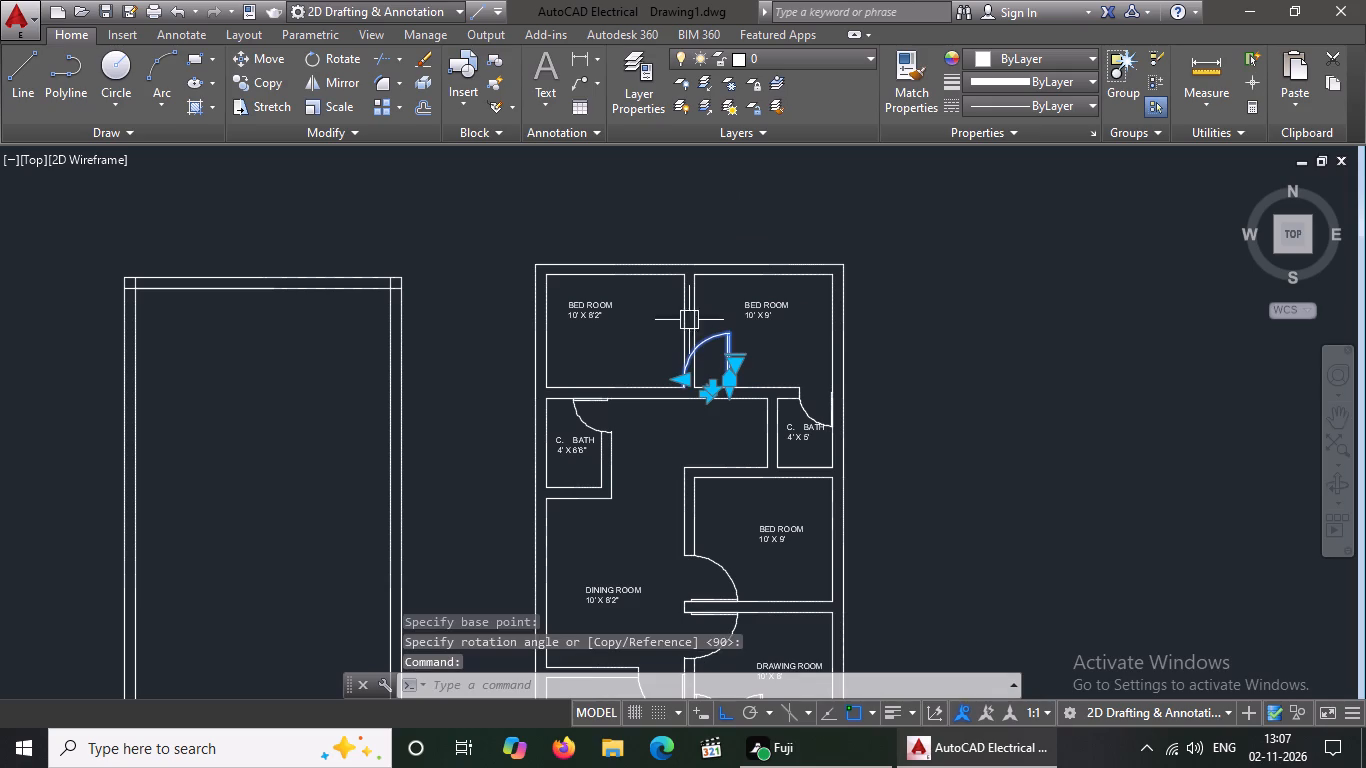
click(273, 59)
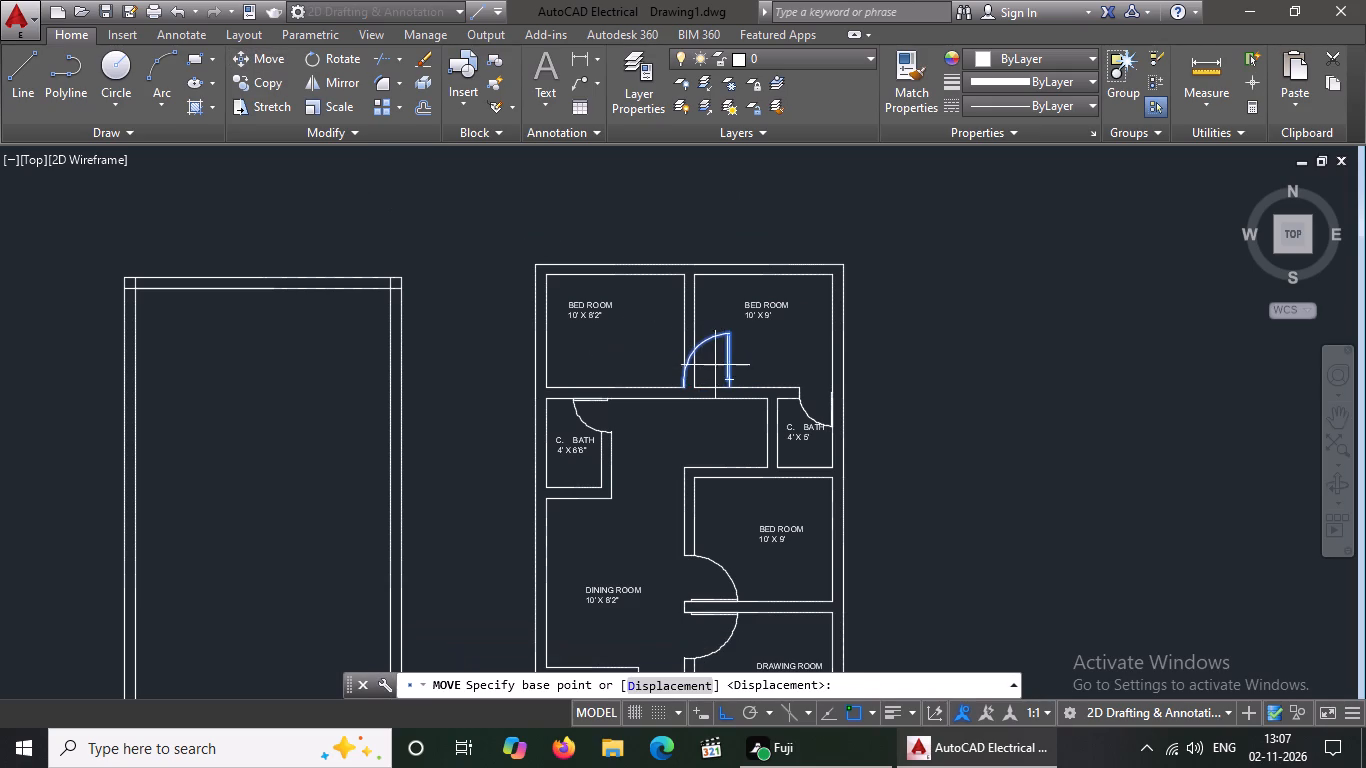
click(712, 365)
click(600, 345)
Copy the 10' X 8'2" BED ROOM door horizontally into the upper 10' X 9' BED ROOM.
click(621, 353)
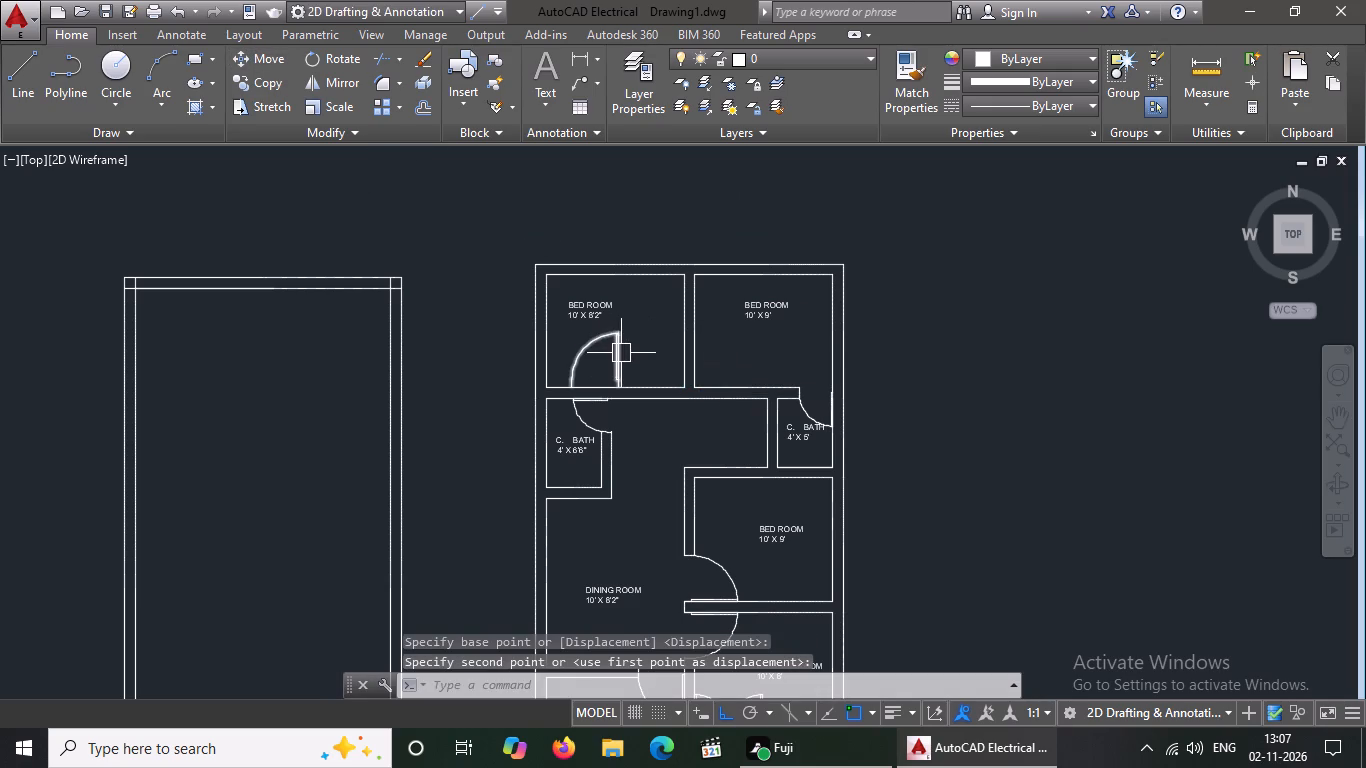
click(275, 78)
click(590, 365)
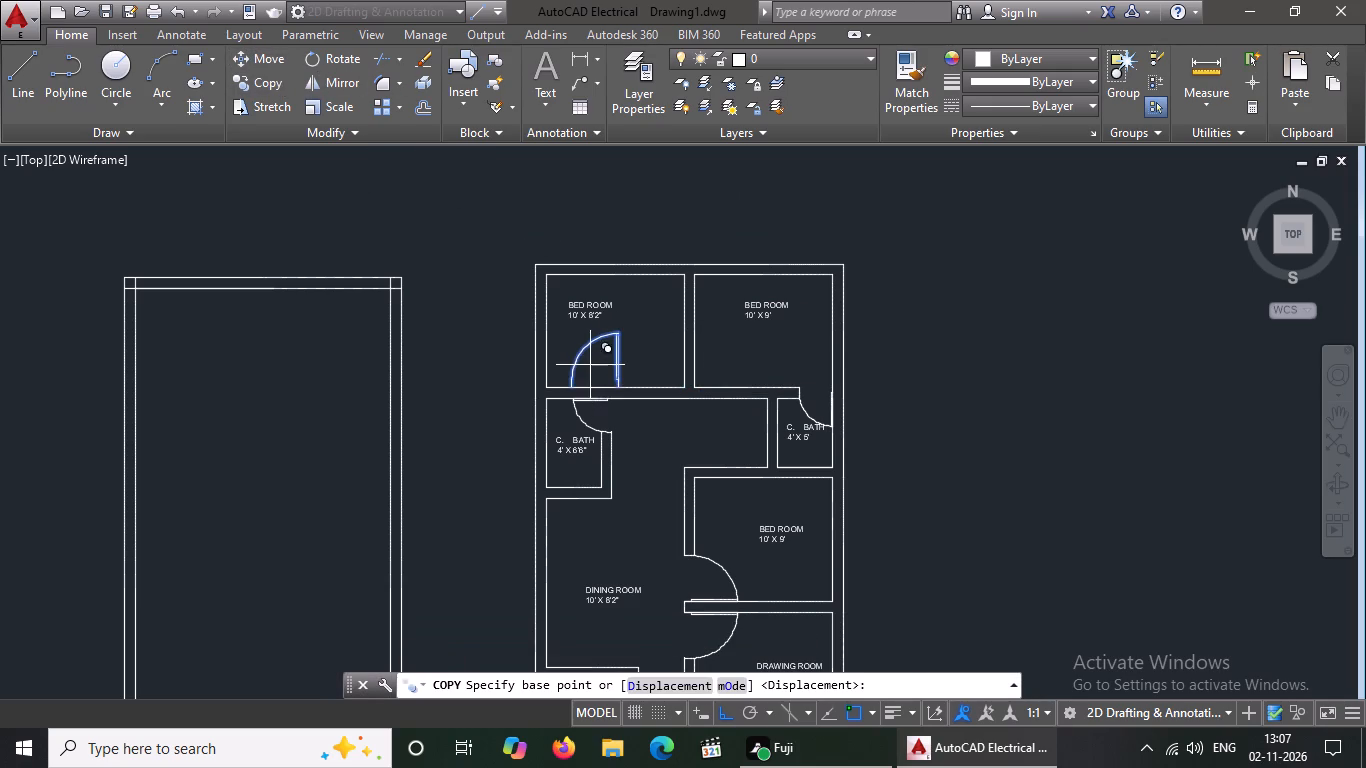
click(750, 362)
key(Escape)
Flip the upper 10' X 9' BED ROOM door horizontally so its leaf is on the side nearer the dividing wall.
click(741, 363)
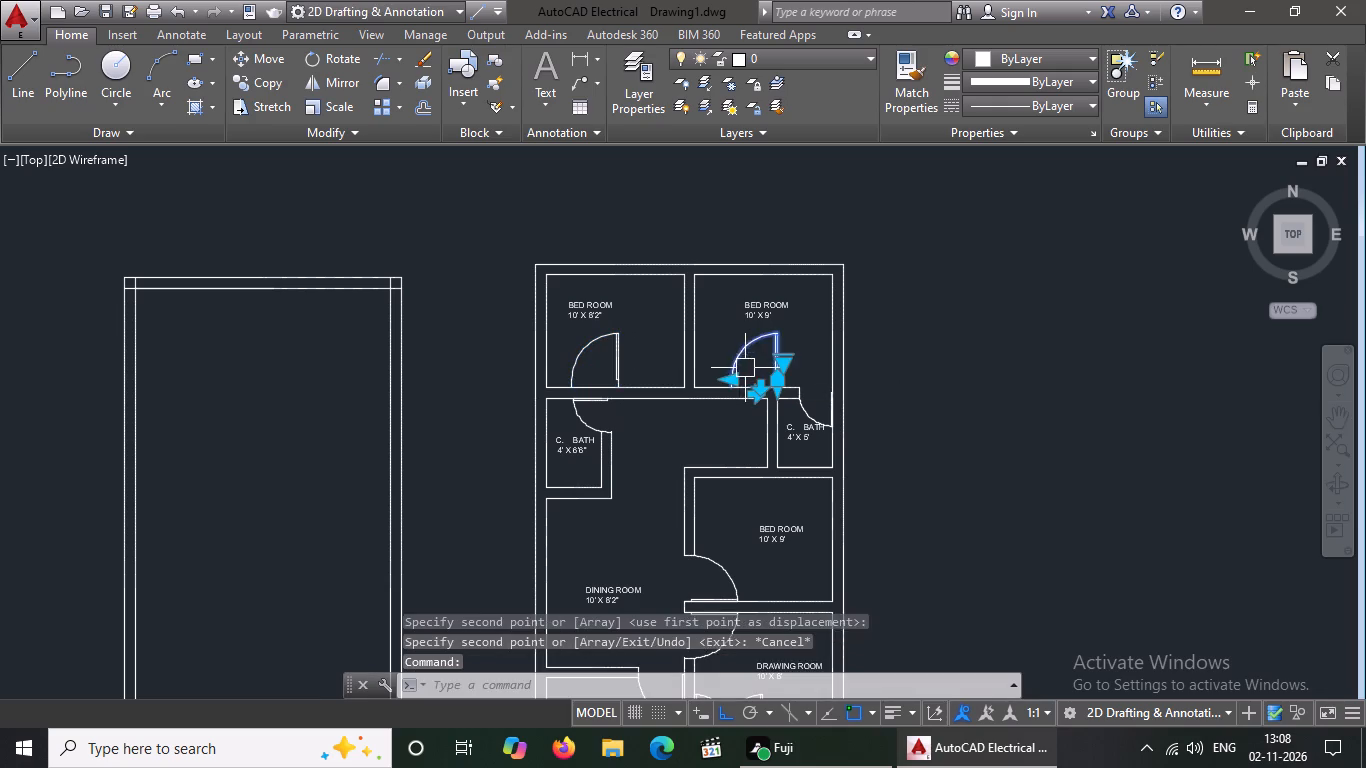
scroll(765, 381, up, 3)
click(714, 431)
scroll(557, 398, down, 1)
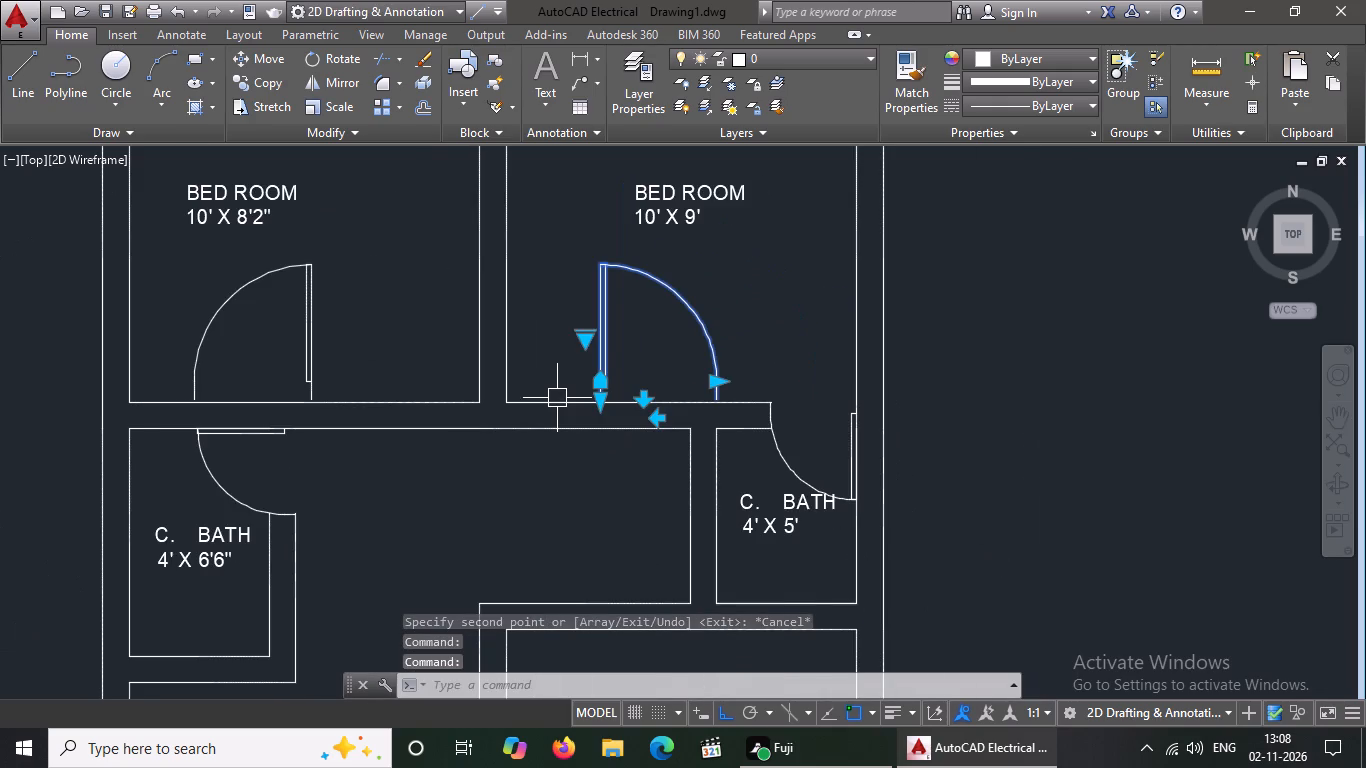
key(Escape)
Extend both lines of the wall between the two upper bed rooms down to the lower line of the wall beneath them.
text(EX)
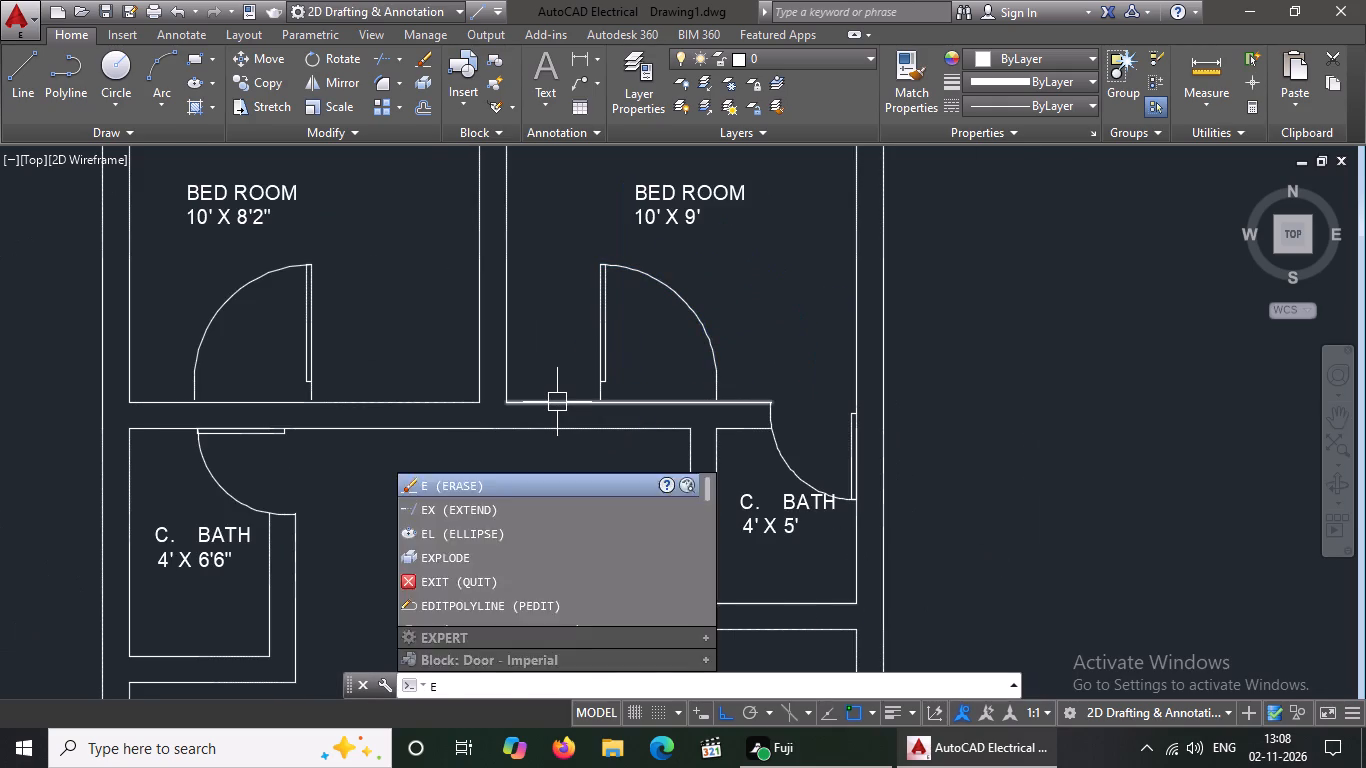
key(space)
key(space)
click(476, 388)
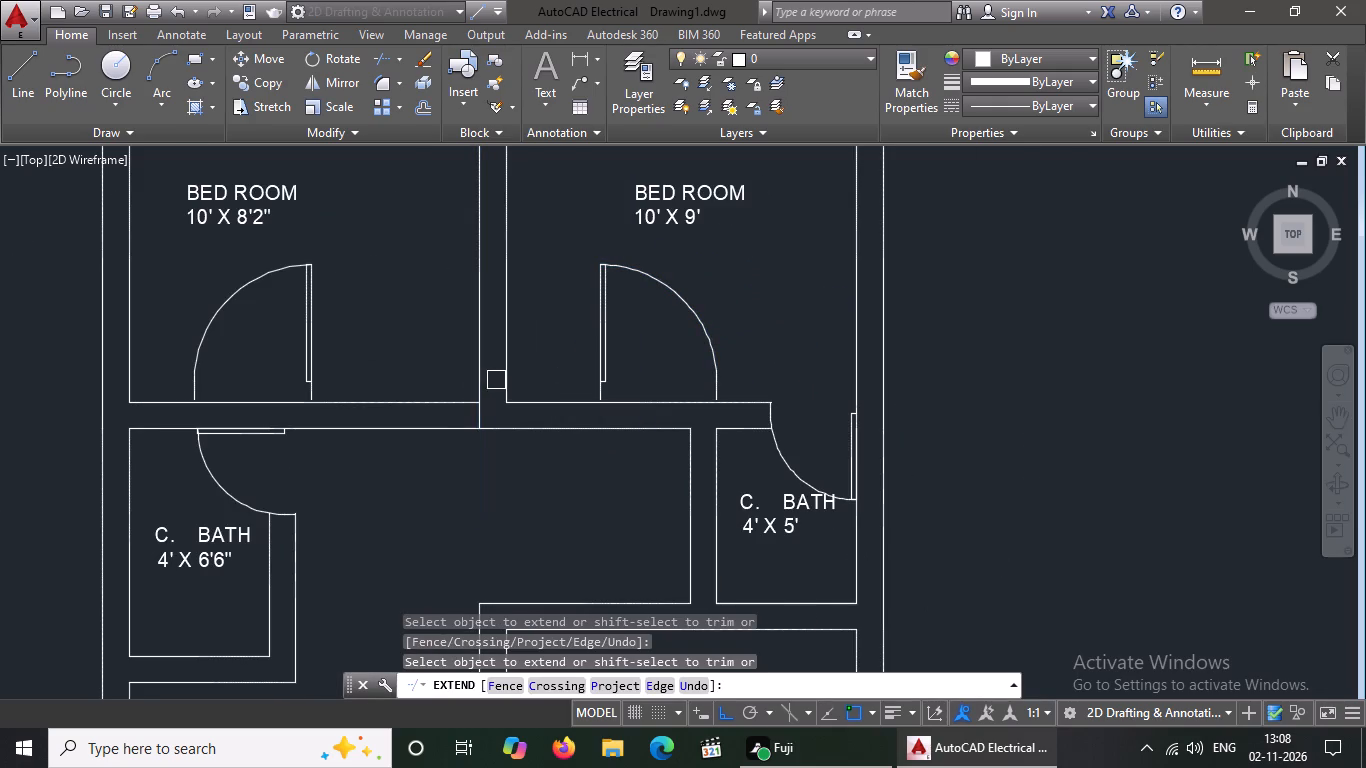
click(510, 377)
key(Escape)
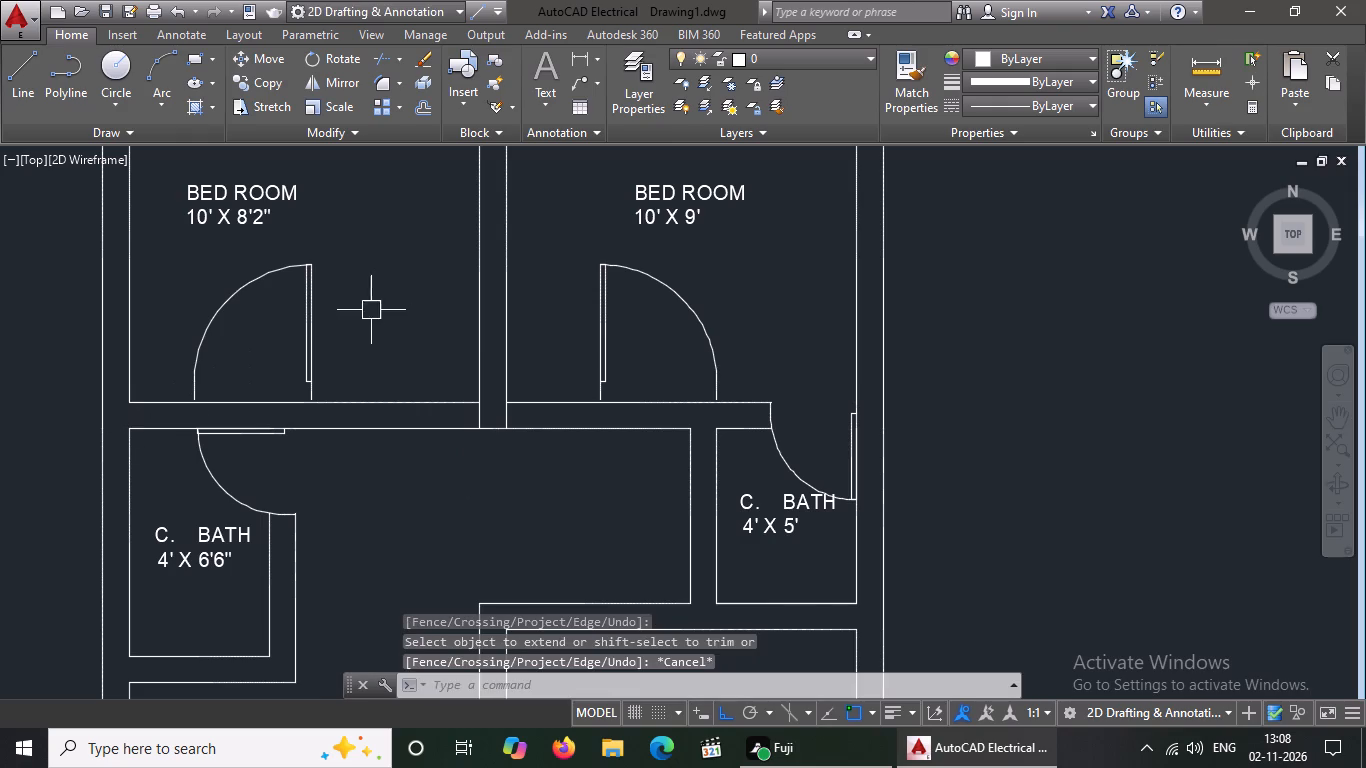
Move the 10' X 8'2" BED ROOM door so its leaf corner meets the dividing wall's near line at the lower wall line.
click(309, 355)
click(250, 51)
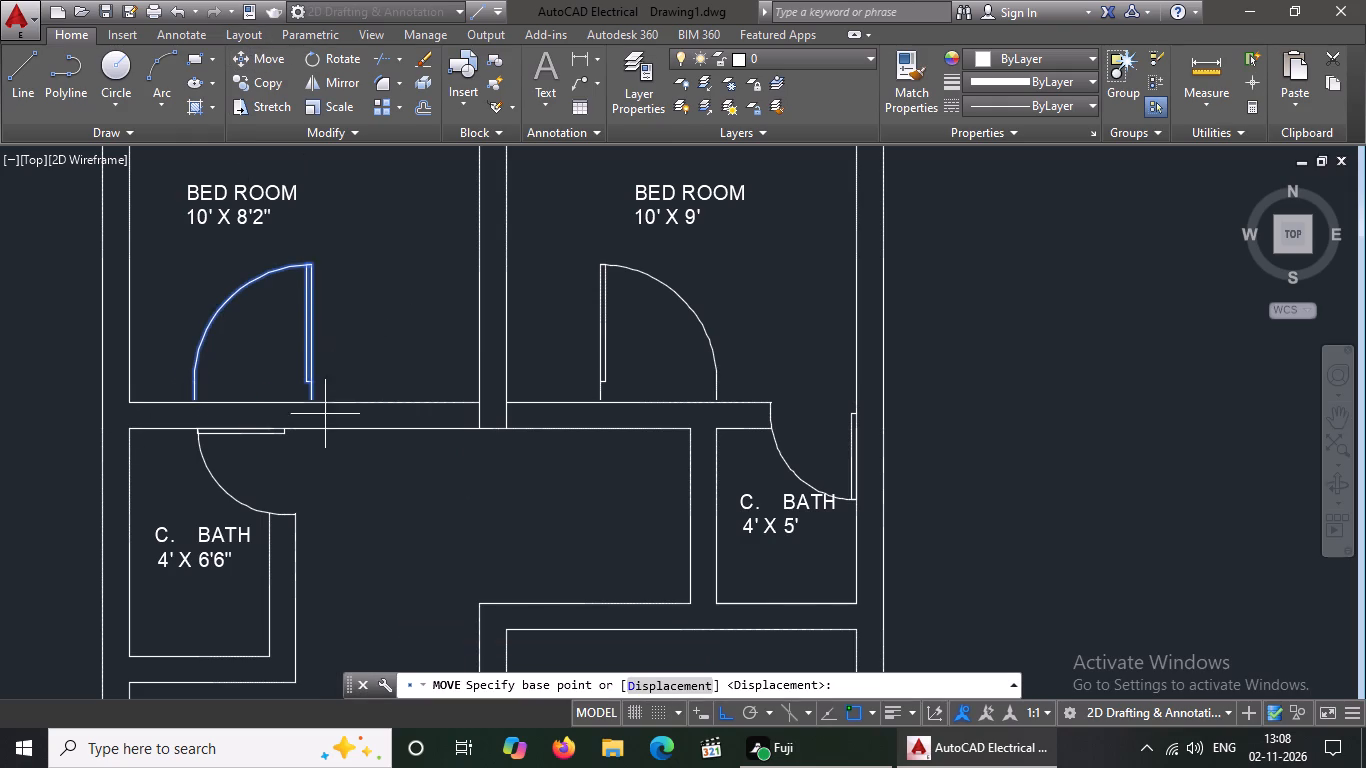
scroll(309, 401, up, 3)
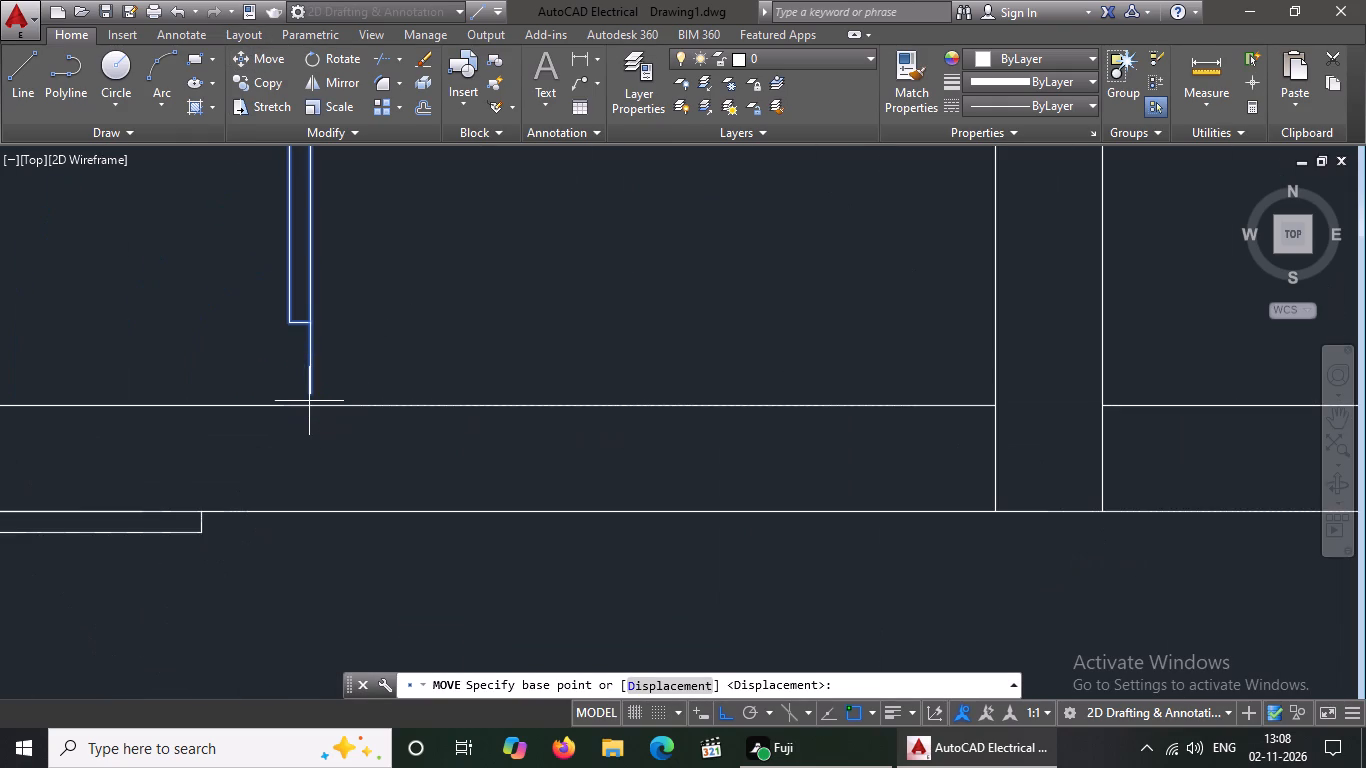
click(311, 395)
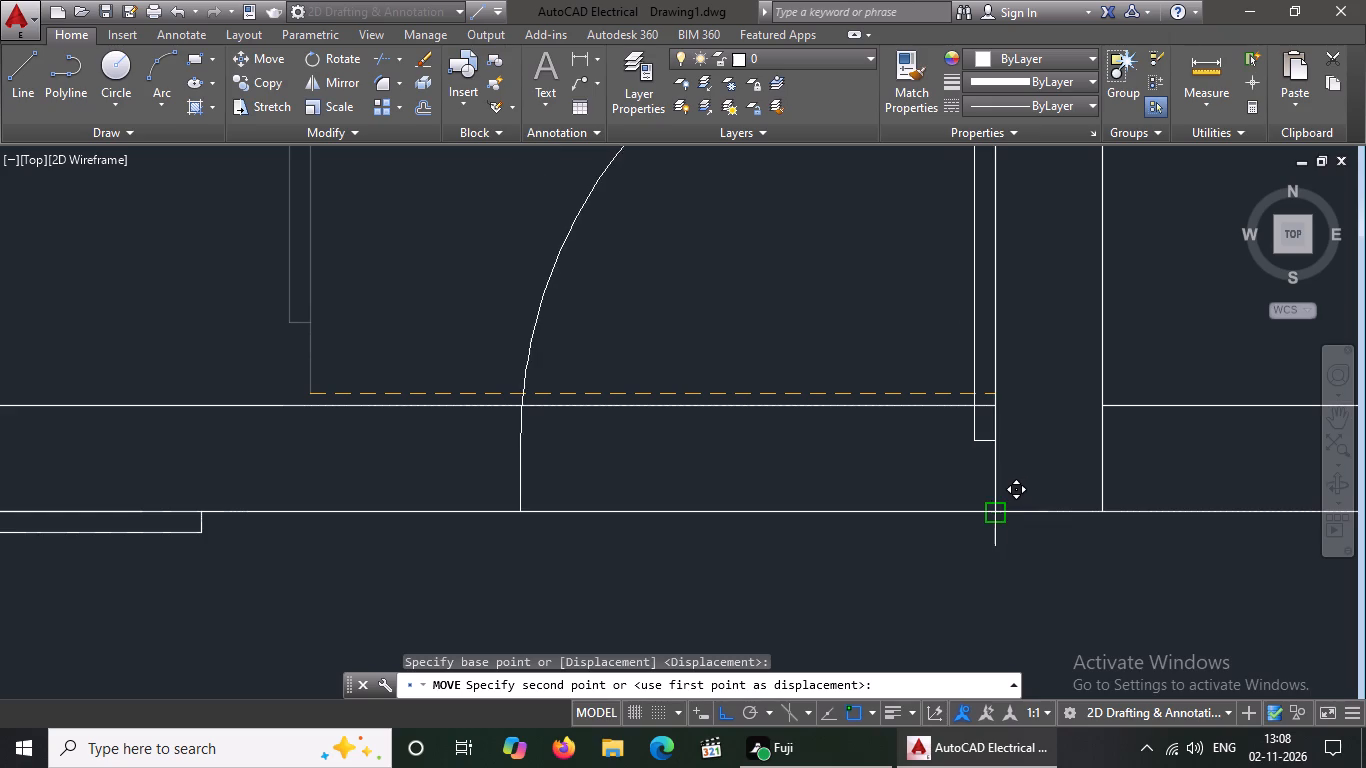
click(996, 513)
scroll(953, 513, down, 6)
scroll(1016, 508, up, 3)
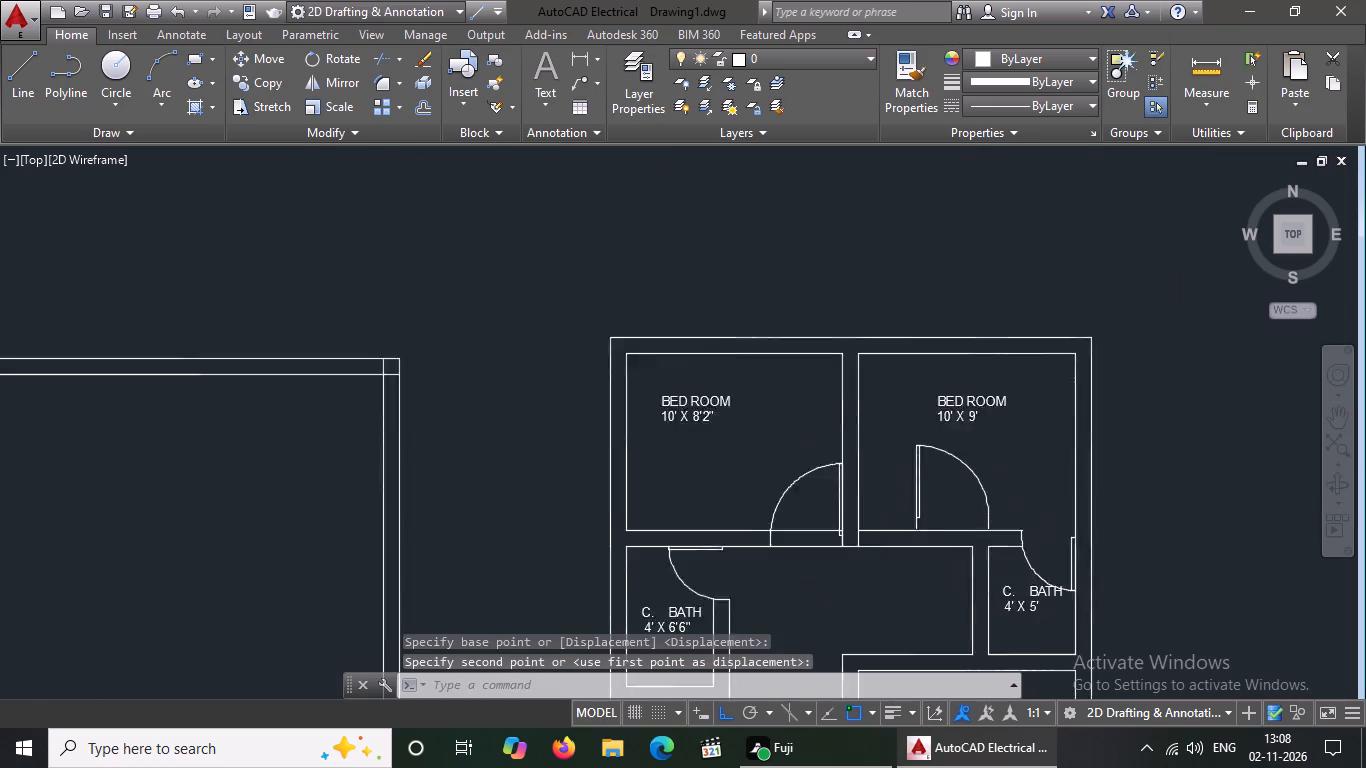
Move the upper 10' X 9' BED ROOM door so its leaf corner meets the dividing wall's near line at the lower wall line.
click(959, 488)
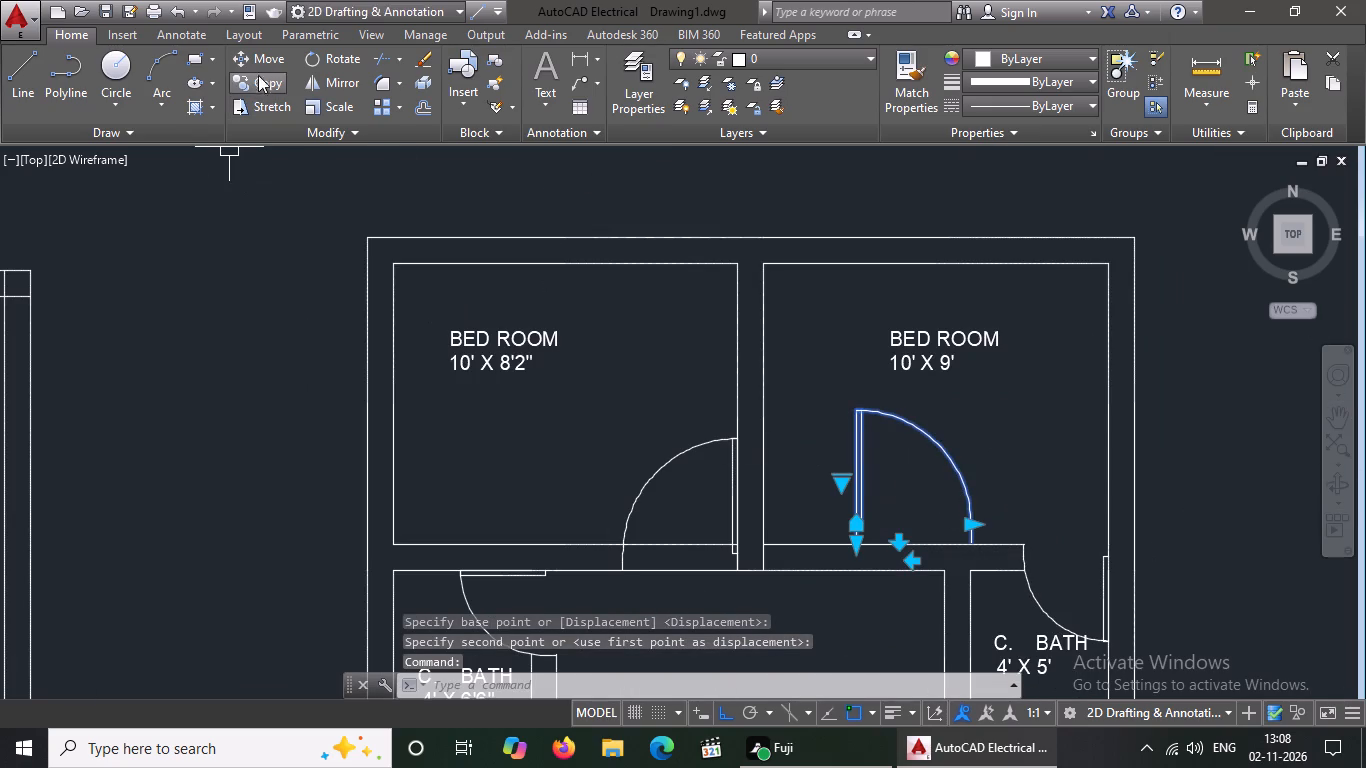
click(258, 62)
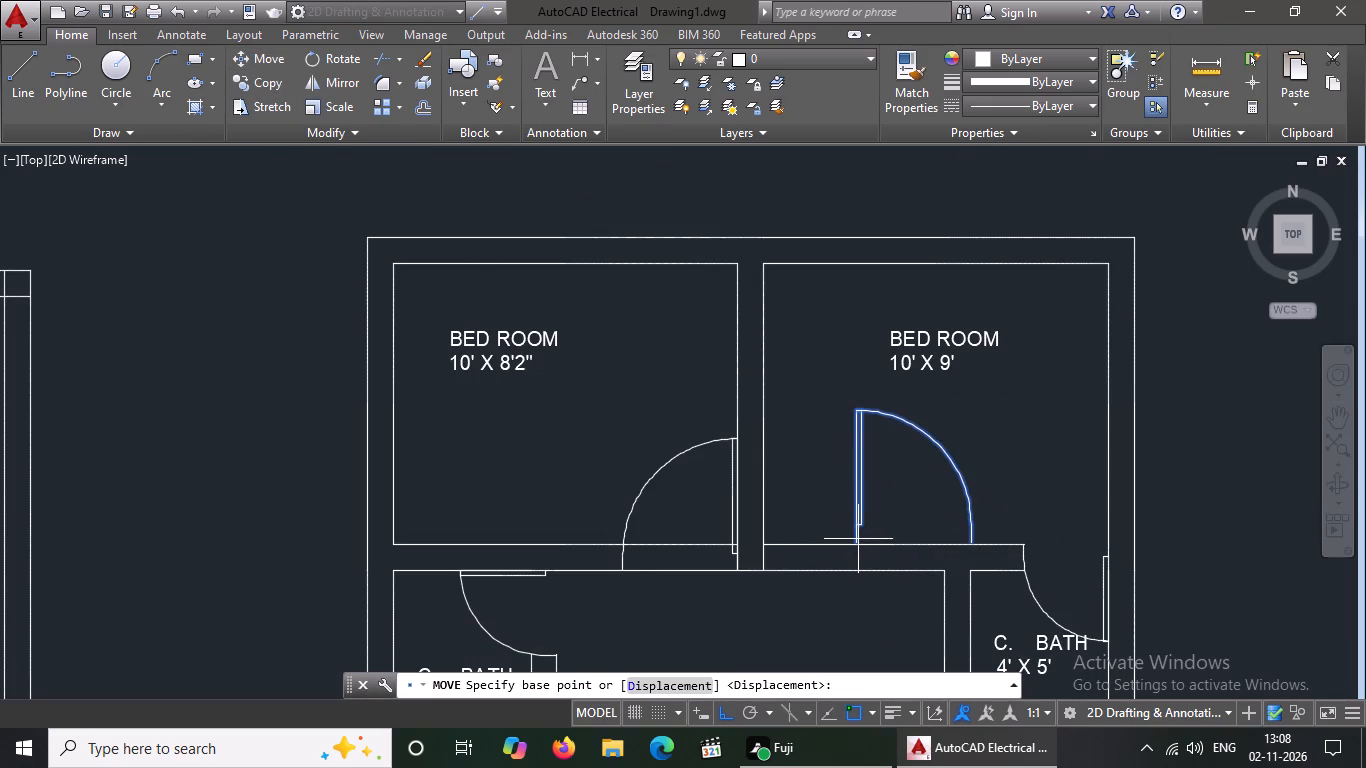
scroll(857, 543, up, 3)
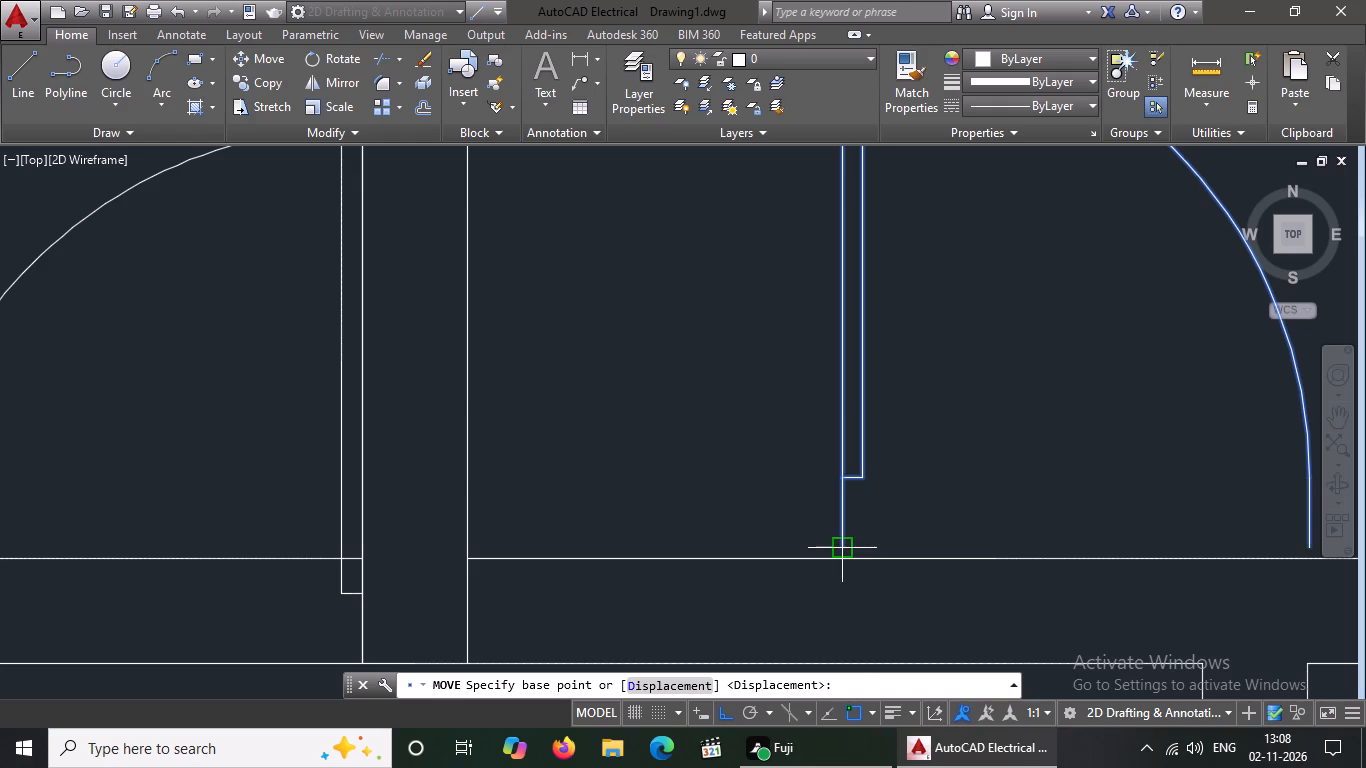
click(842, 552)
scroll(579, 507, down, 3)
scroll(571, 551, up, 4)
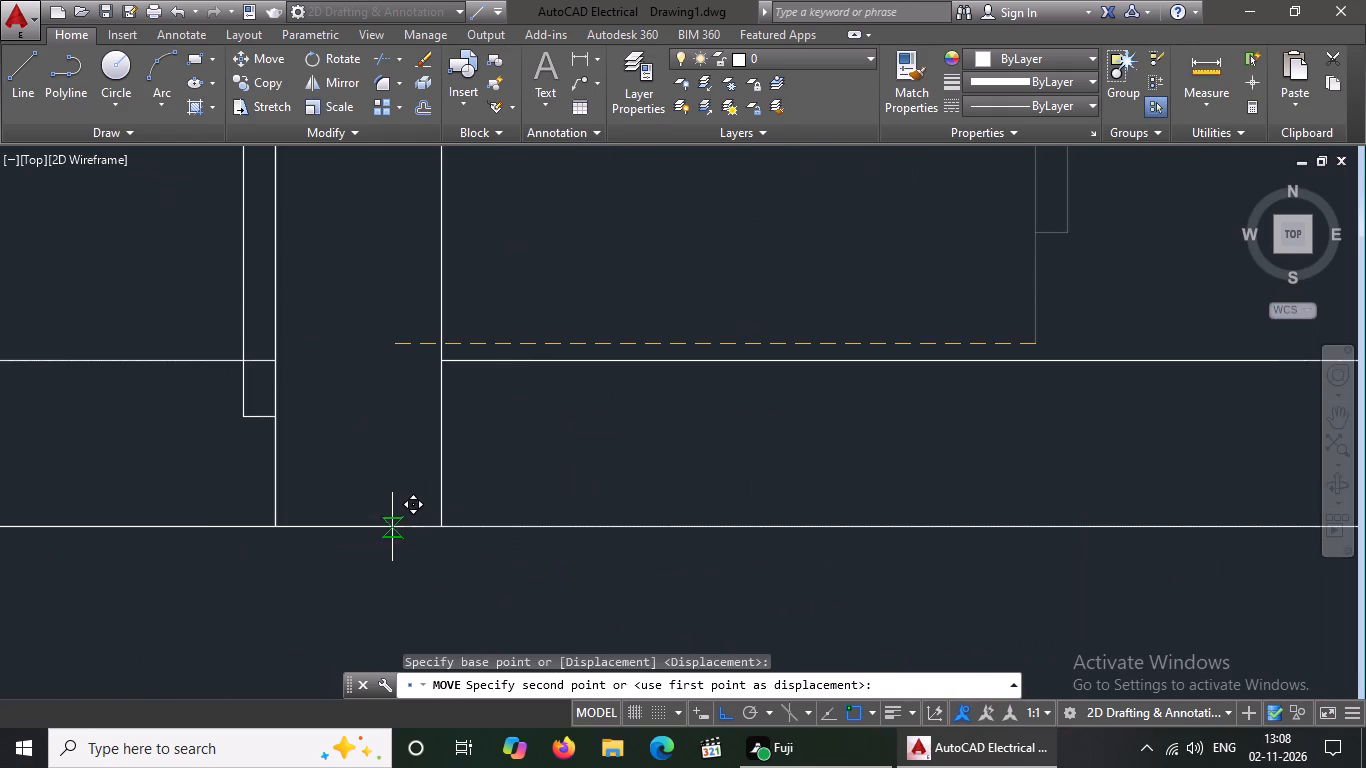
click(441, 527)
scroll(457, 521, down, 6)
key(Escape)
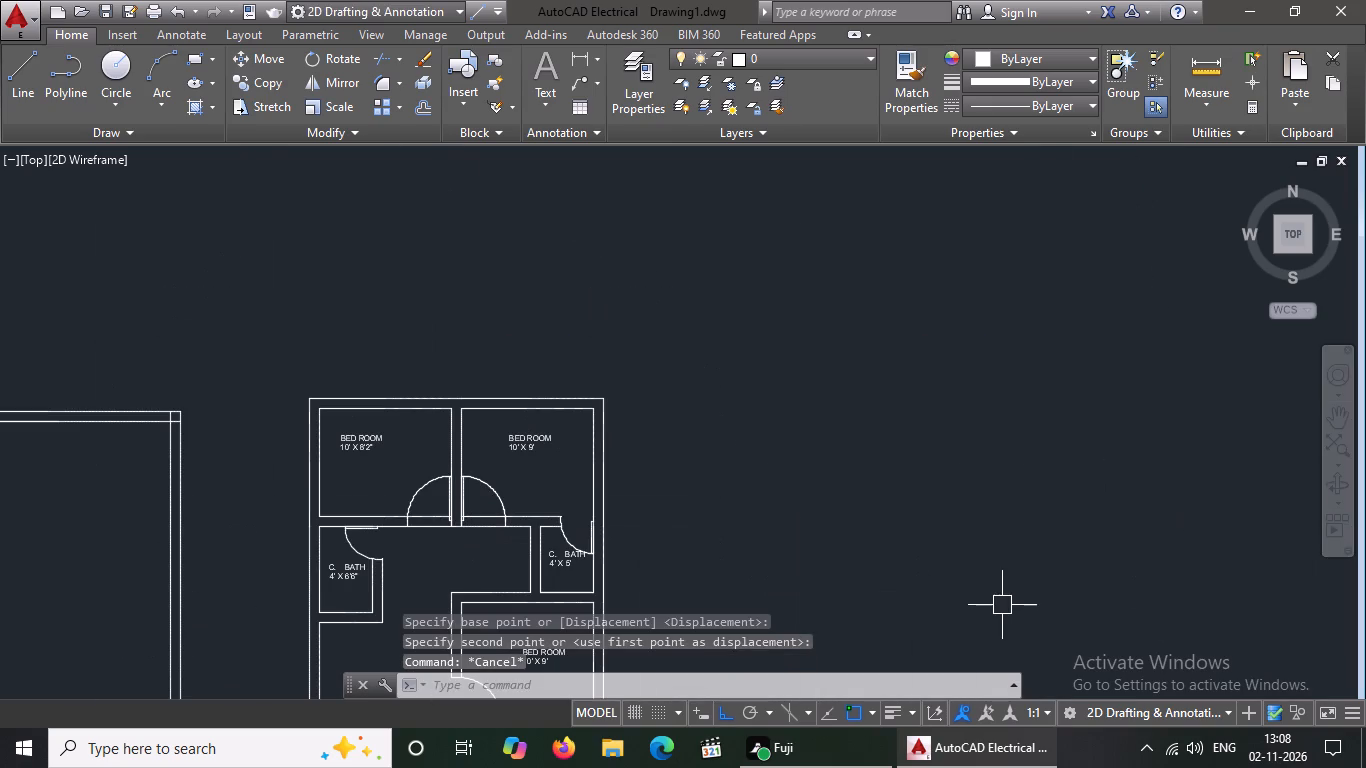
Trim the wall lines beneath the two upper bed rooms across their new door openings.
key(t)
key(r)
key(space)
key(space)
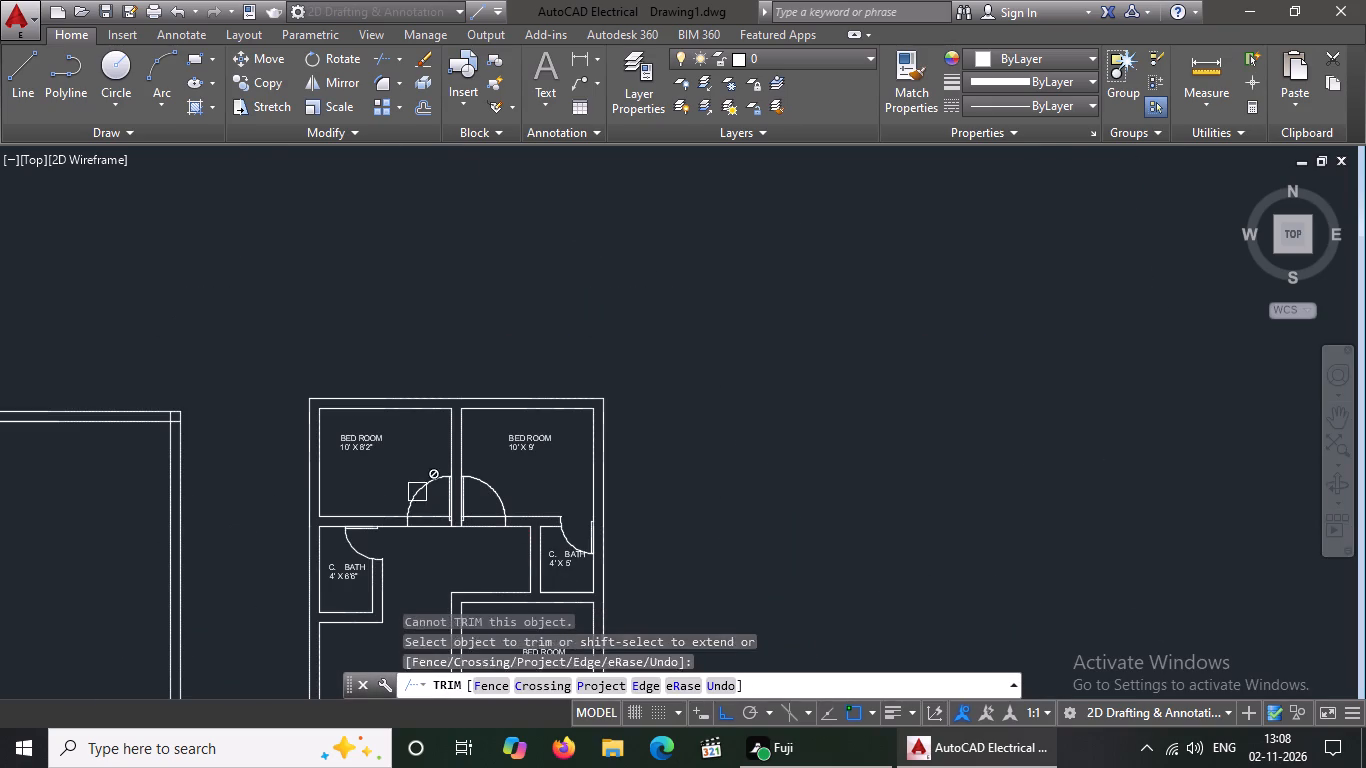
scroll(414, 490, up, 3)
scroll(483, 598, up, 1)
scroll(517, 539, down, 2)
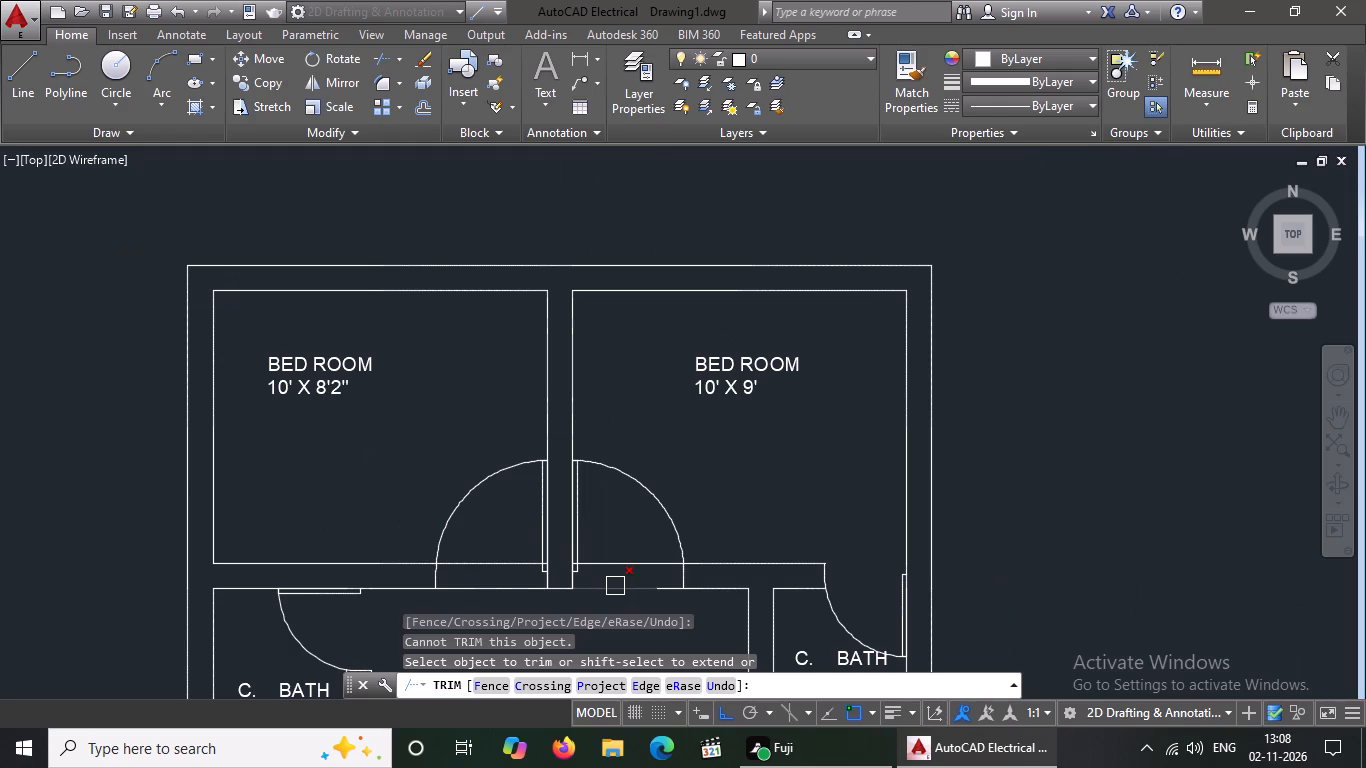
scroll(622, 403, down, 2)
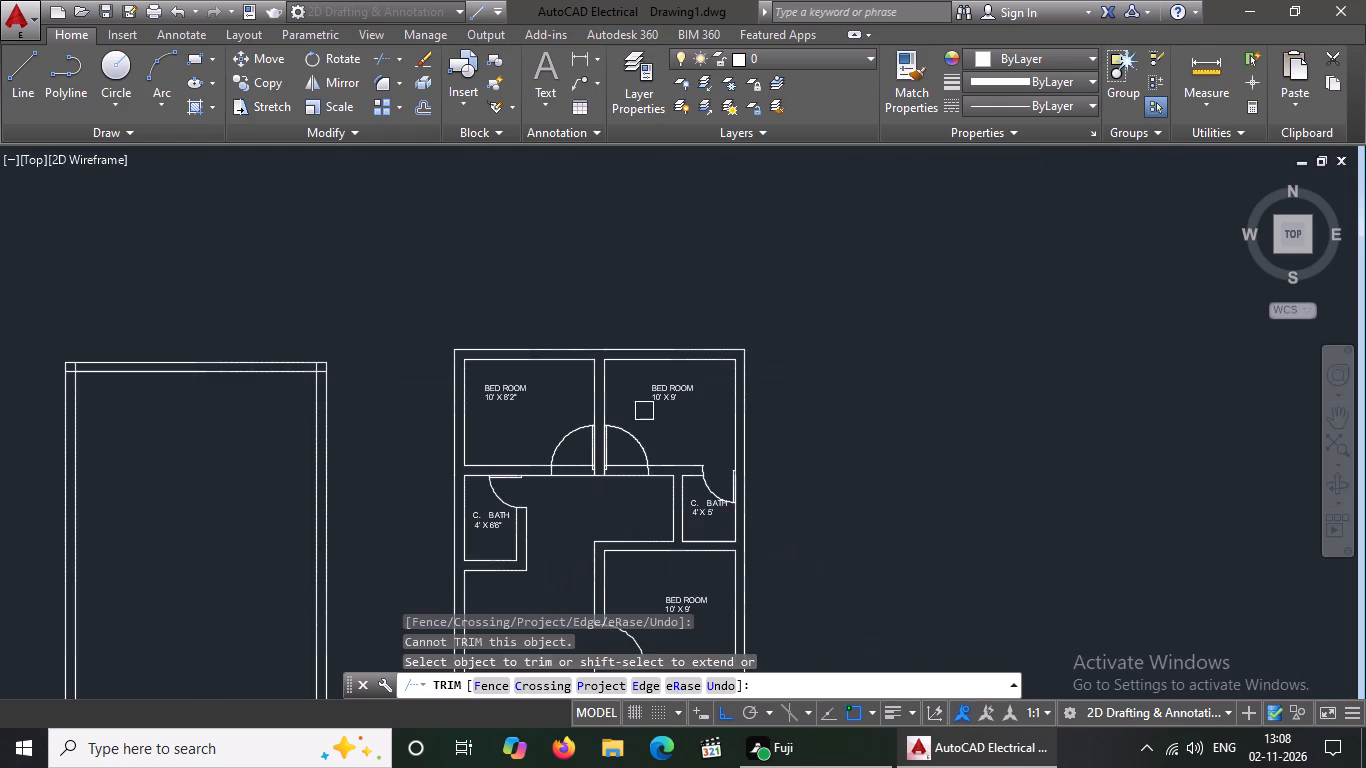
scroll(604, 464, up, 3)
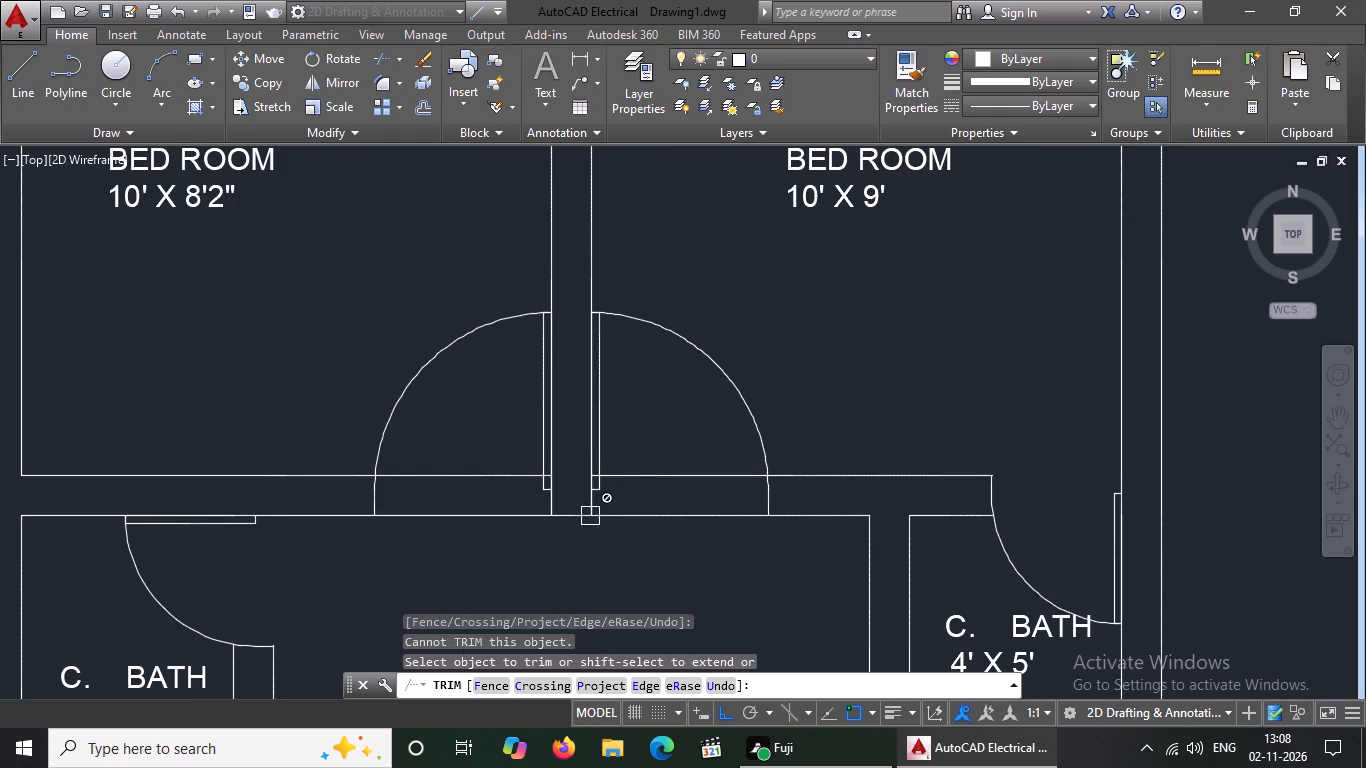
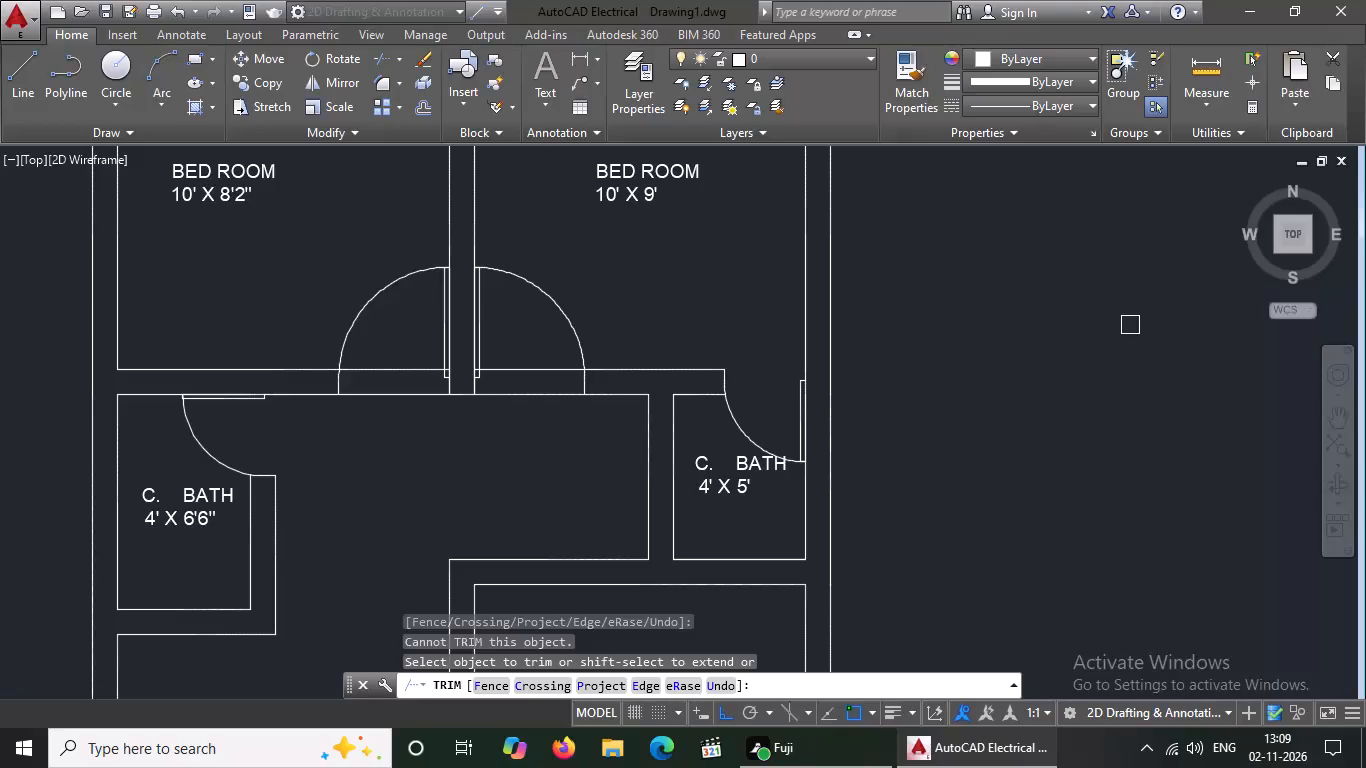
Trim the upper wall line beneath the two upper bed rooms between each door's leaf and arc, removing the leftover pieces.
scroll(676, 533, down, 3)
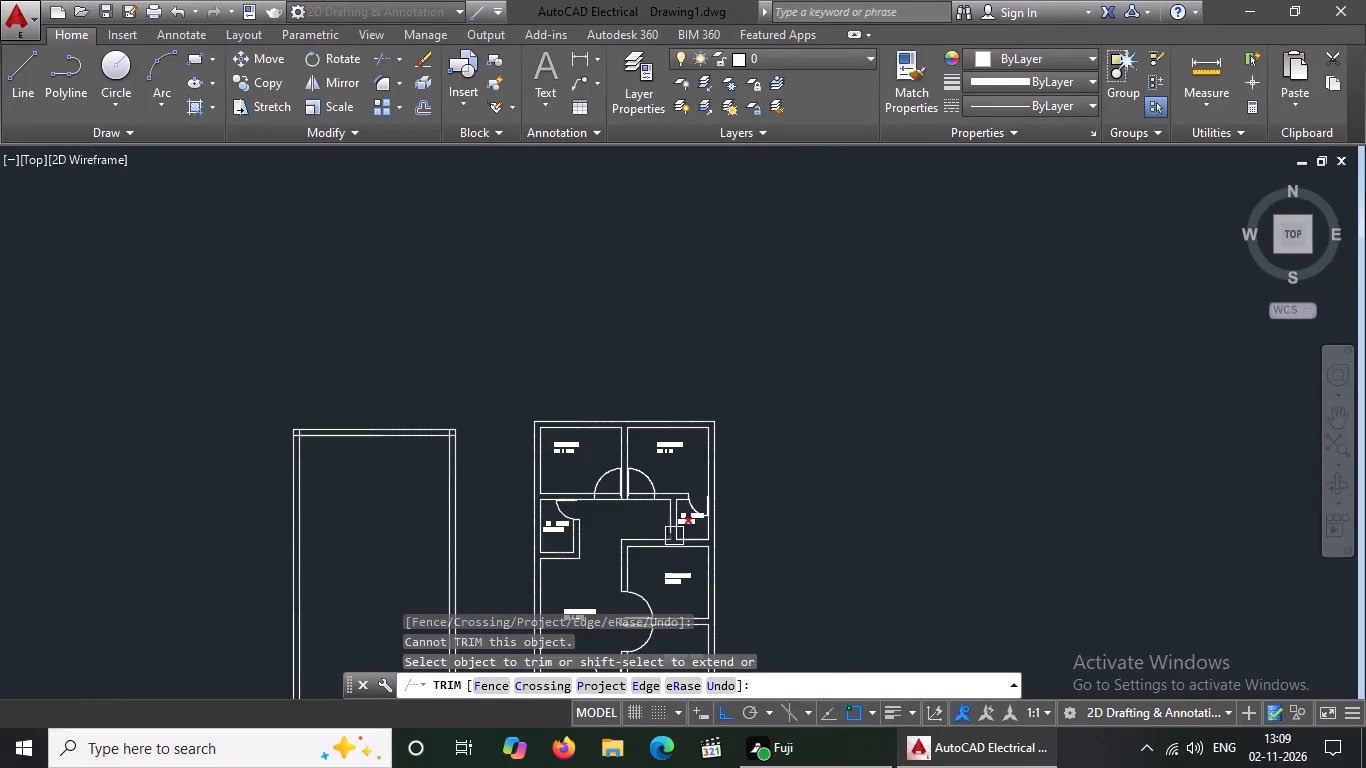
scroll(645, 514, up, 4)
scroll(498, 411, up, 3)
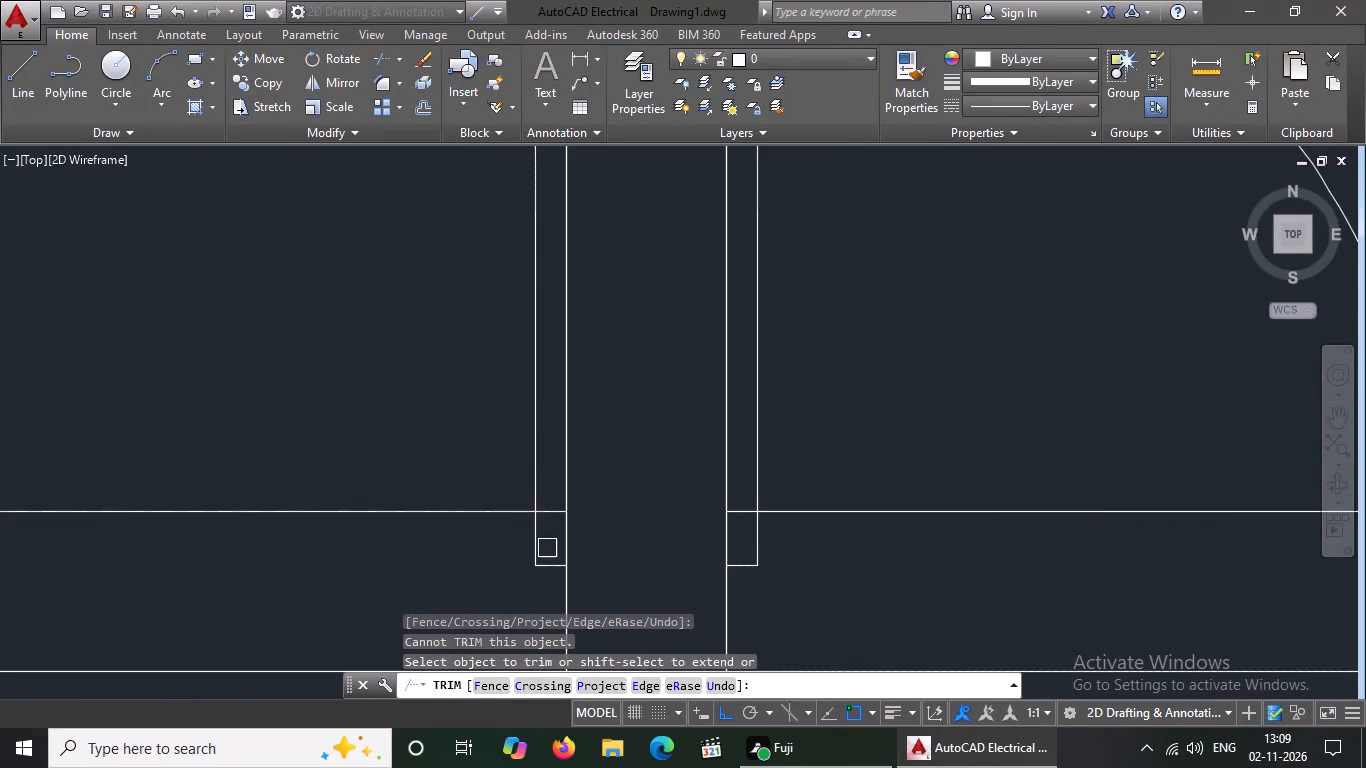
click(548, 505)
click(505, 511)
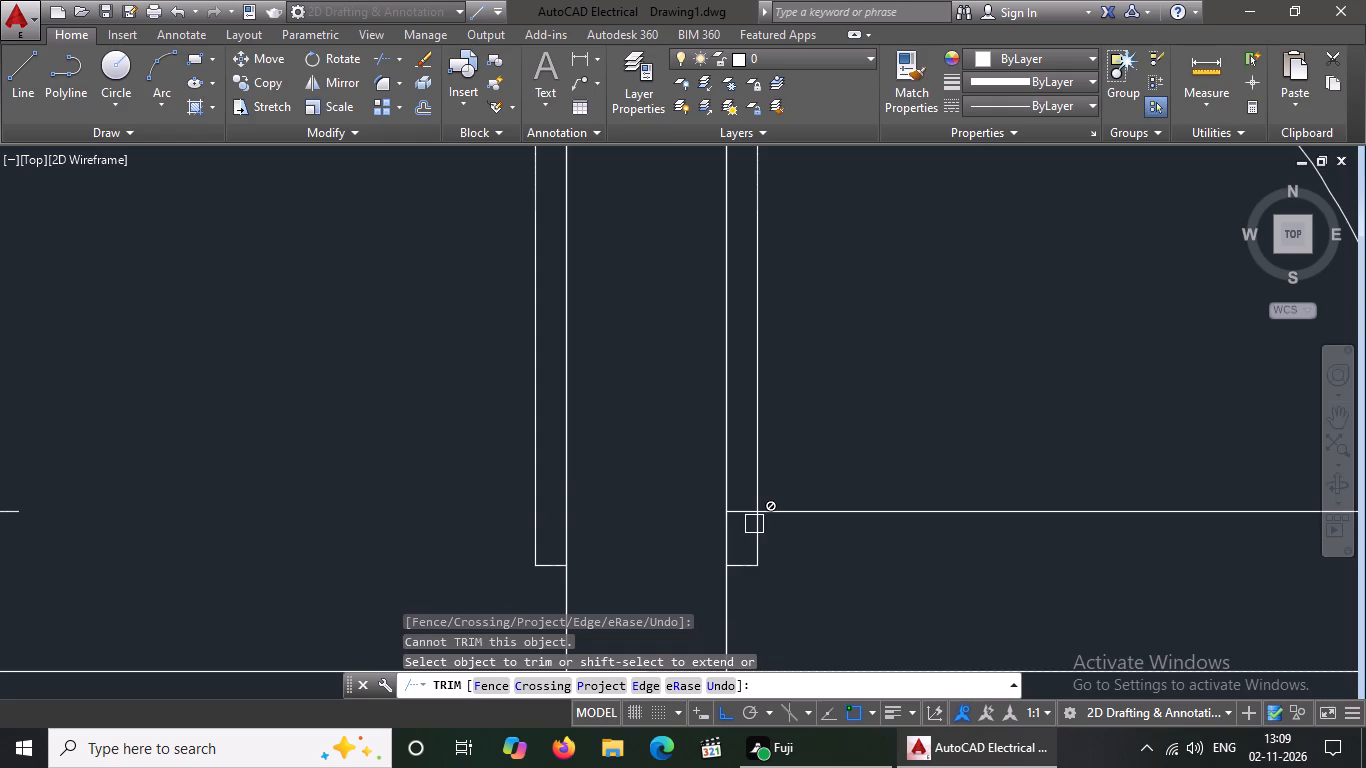
scroll(727, 512, up, 1)
drag(748, 518, 761, 519)
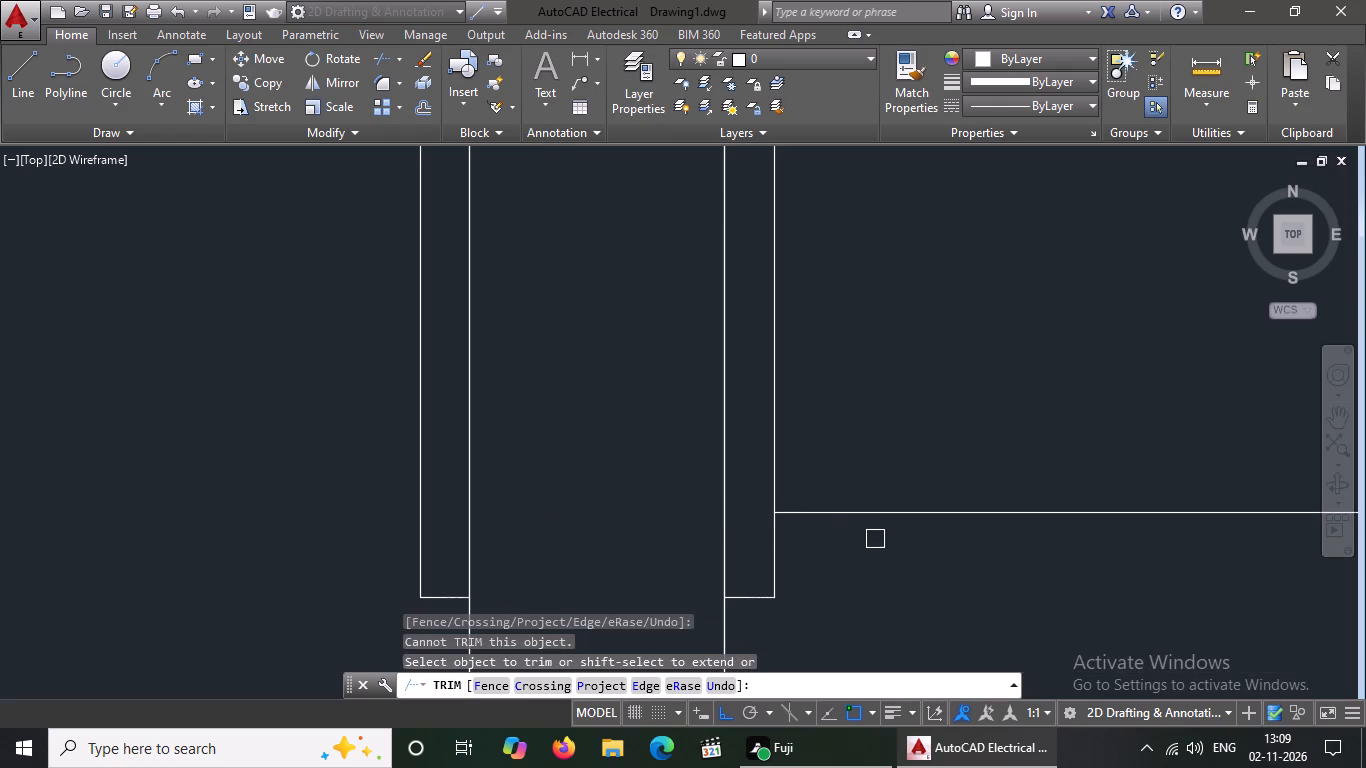
click(869, 515)
scroll(869, 514, down, 3)
click(919, 508)
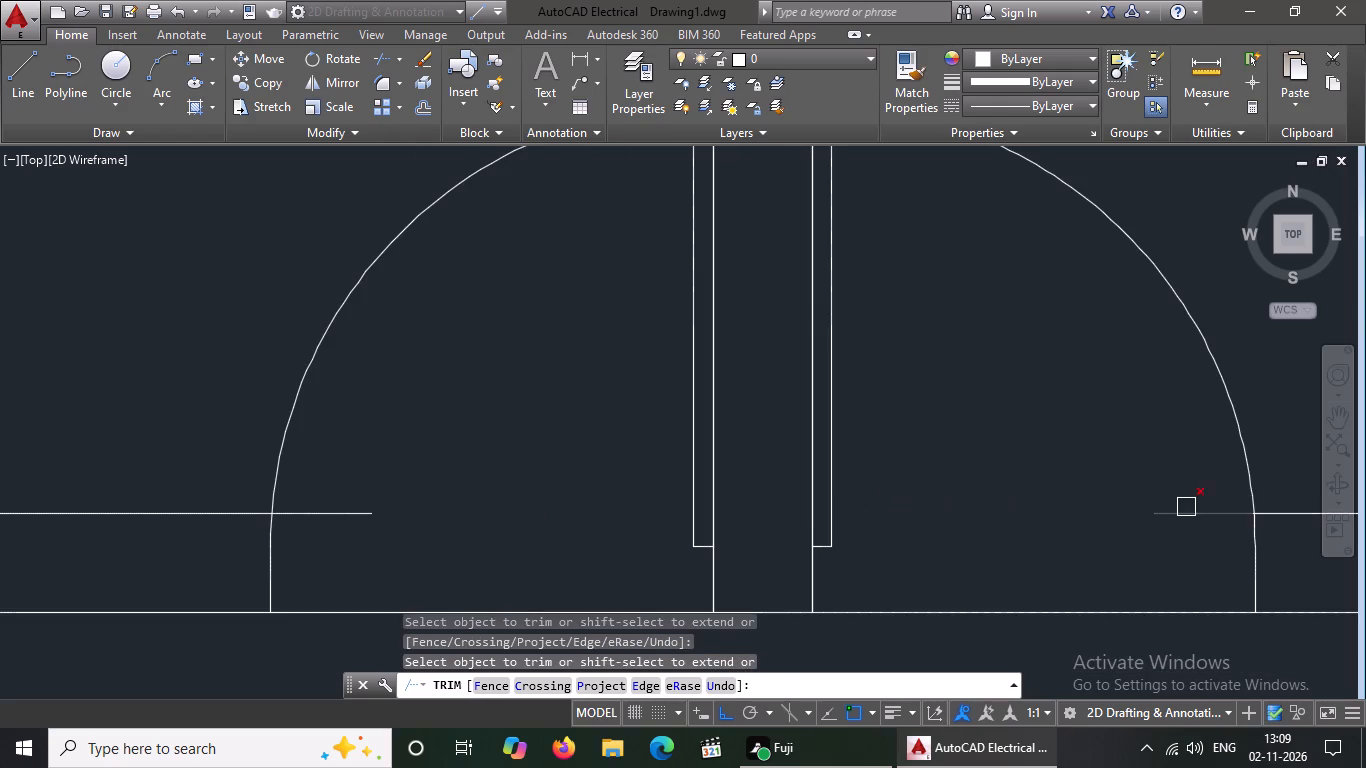
click(1175, 517)
click(345, 517)
Trim the lower wall line beneath the two upper bed rooms across both door openings and the dividing wall's end.
scroll(277, 616, up, 2)
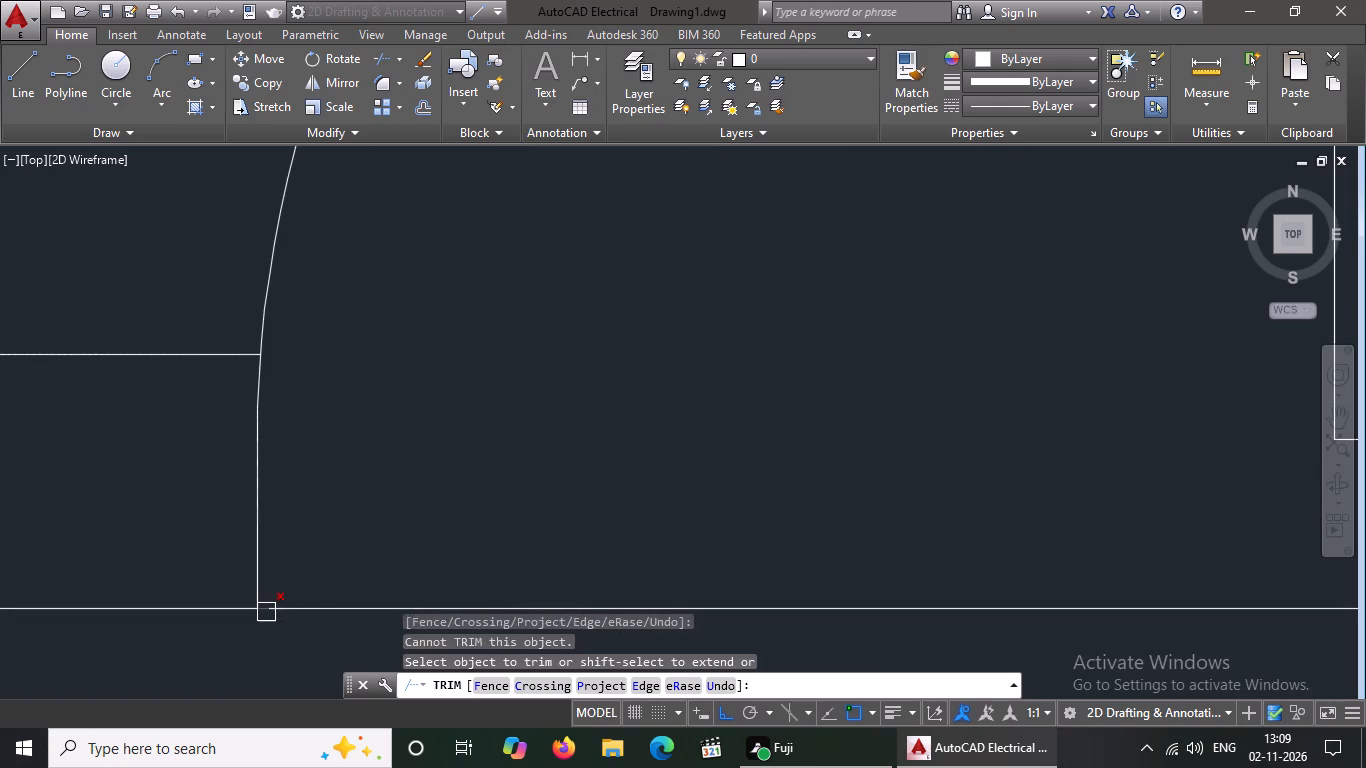
click(266, 612)
click(277, 612)
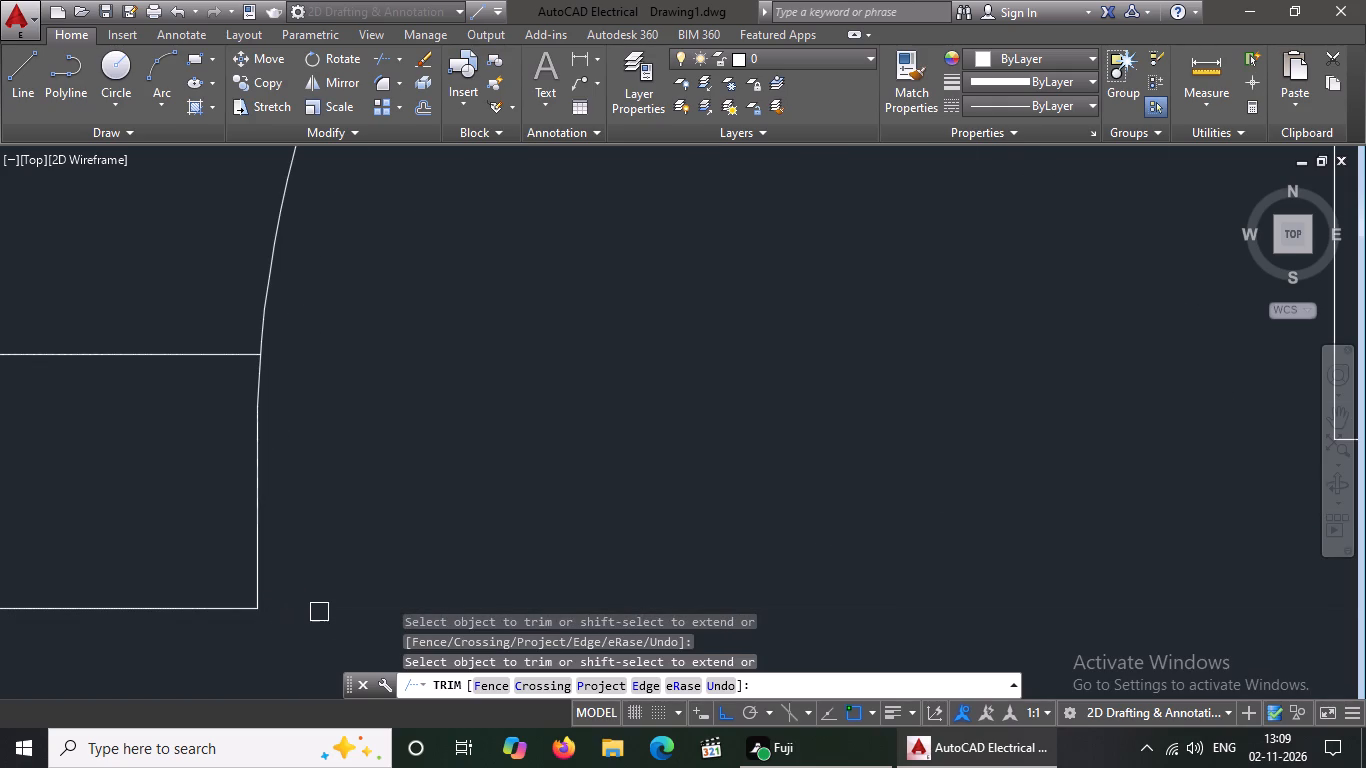
scroll(397, 540, down, 4)
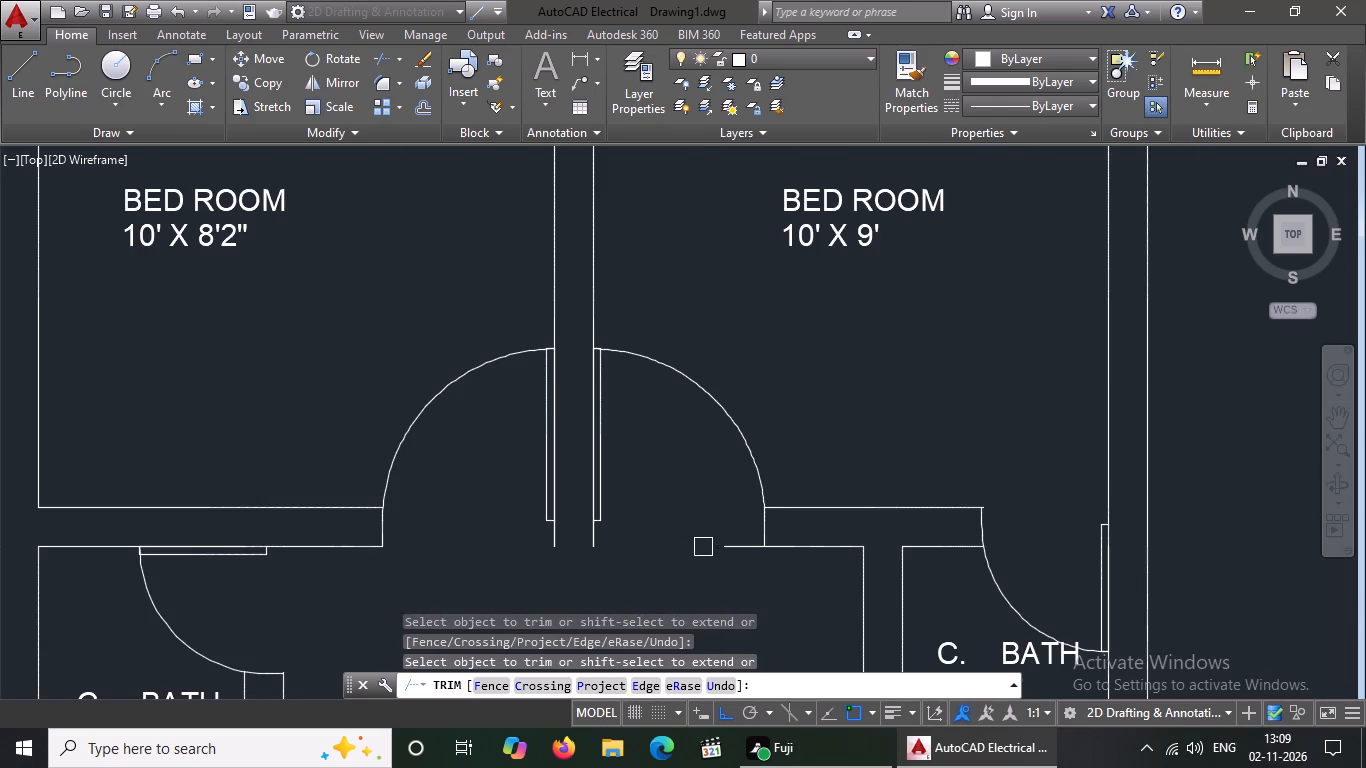
click(719, 546)
key(Escape)
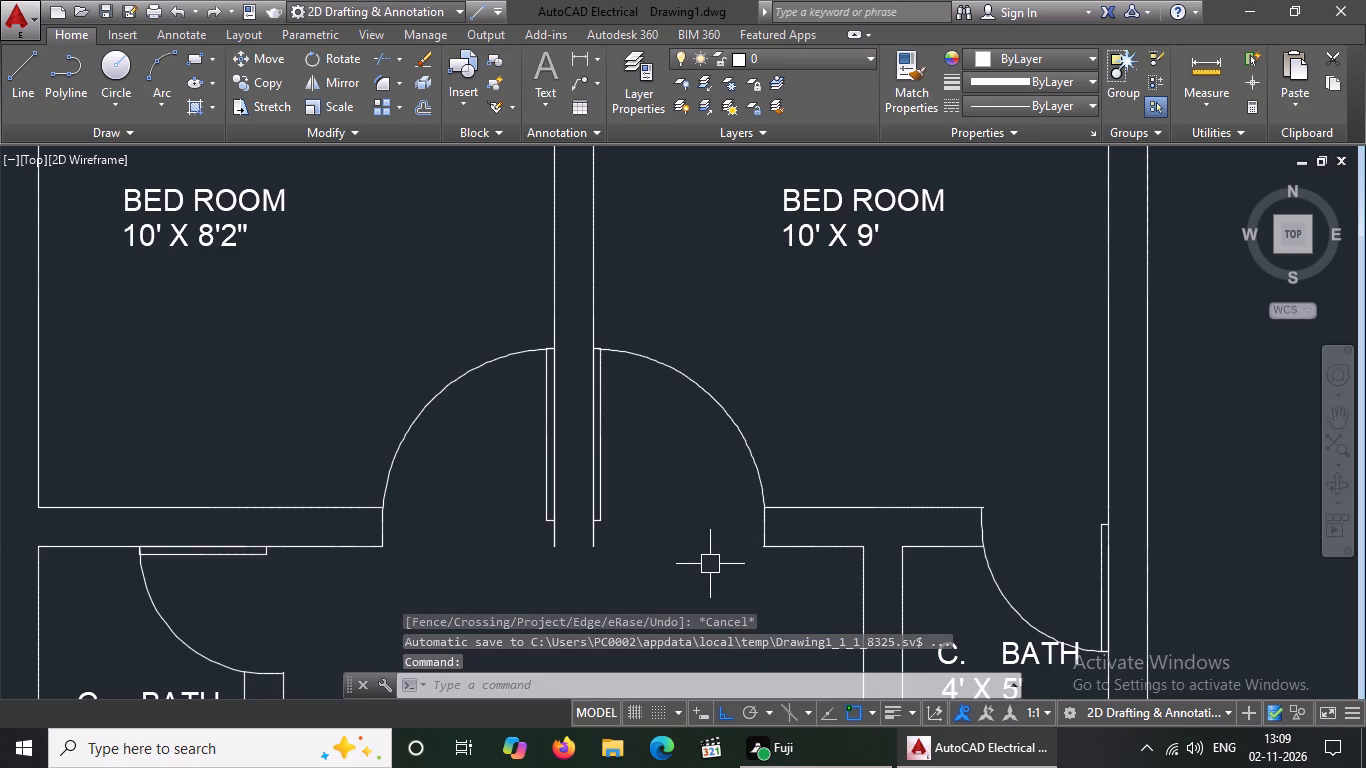
Draw a horizontal line closing the lower end of the dividing wall between the two upper bed room doors.
key(l)
key(Return)
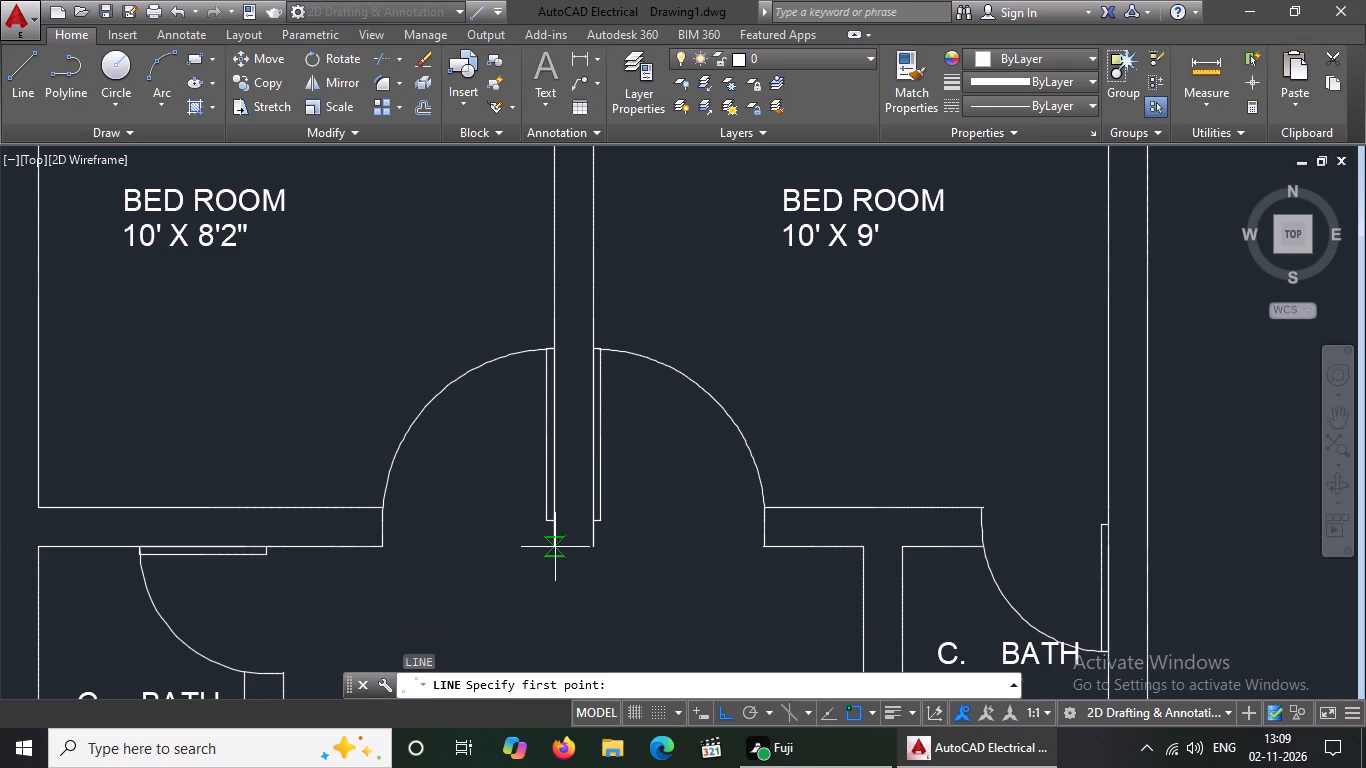
scroll(555, 544, up, 3)
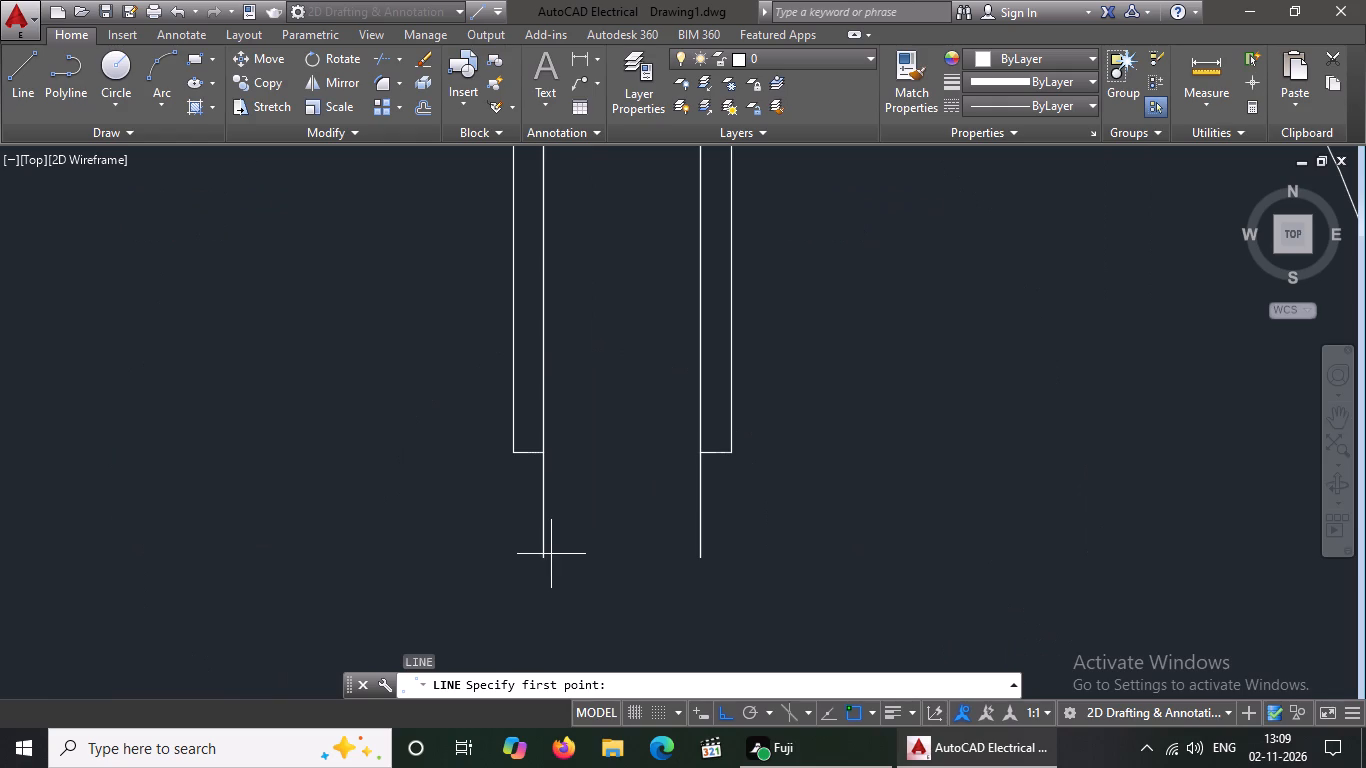
click(542, 560)
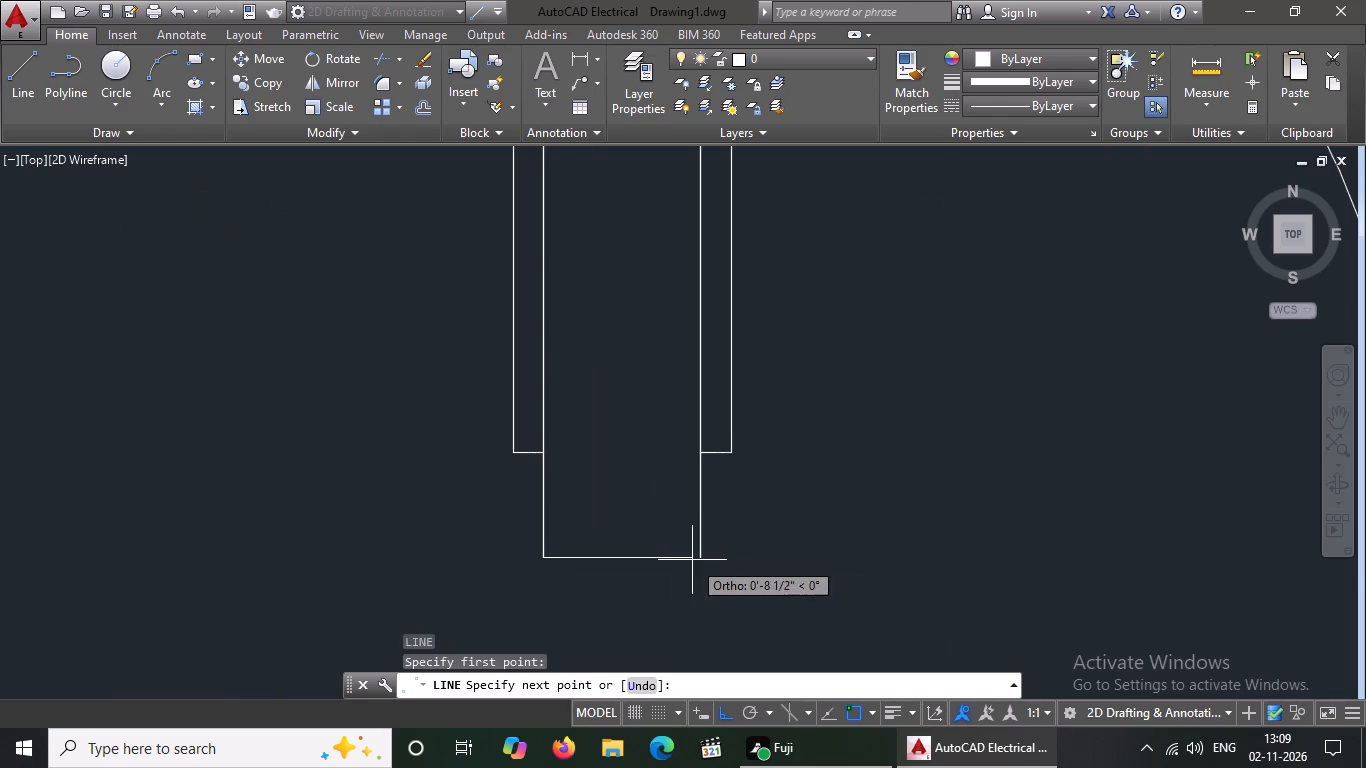
click(702, 557)
key(Escape)
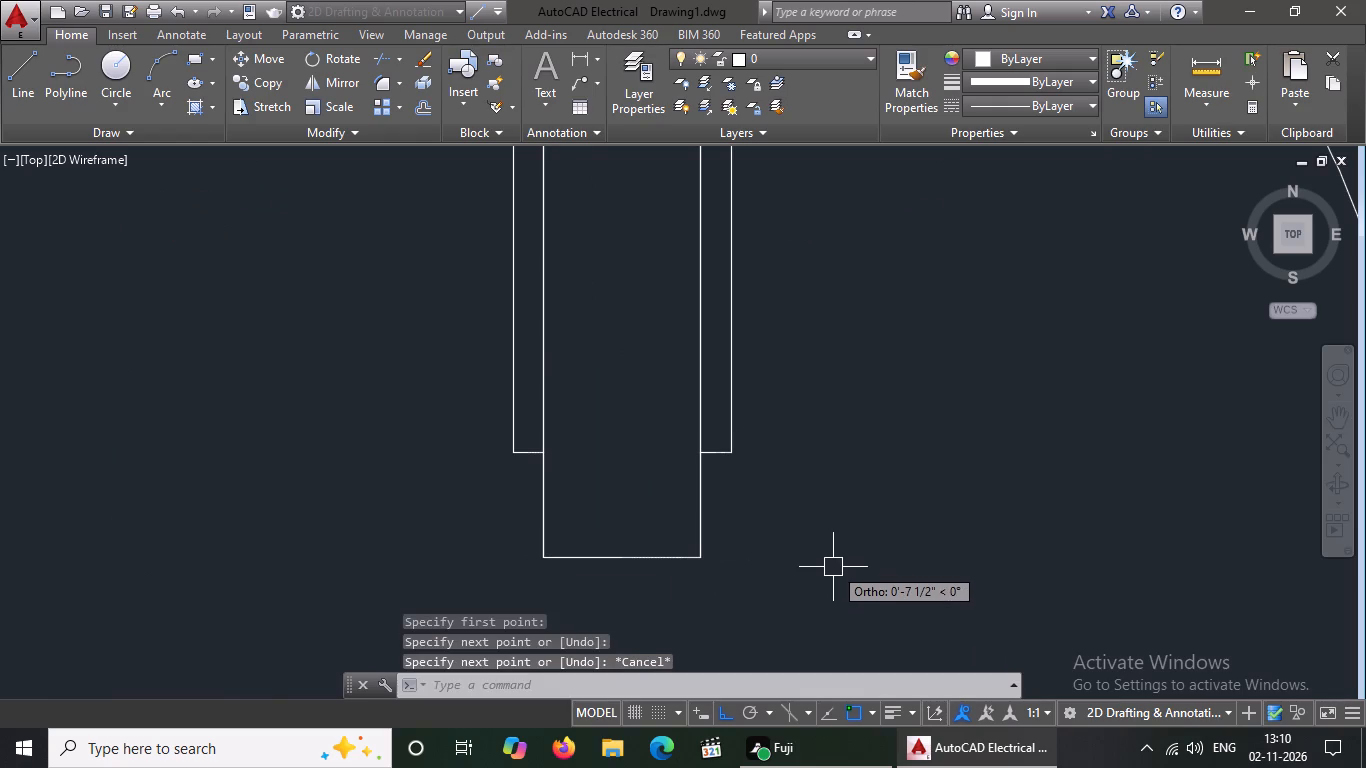
Examine the whole floor plan, from the parking and staircase up to the two upper bed rooms.
scroll(831, 554, down, 4)
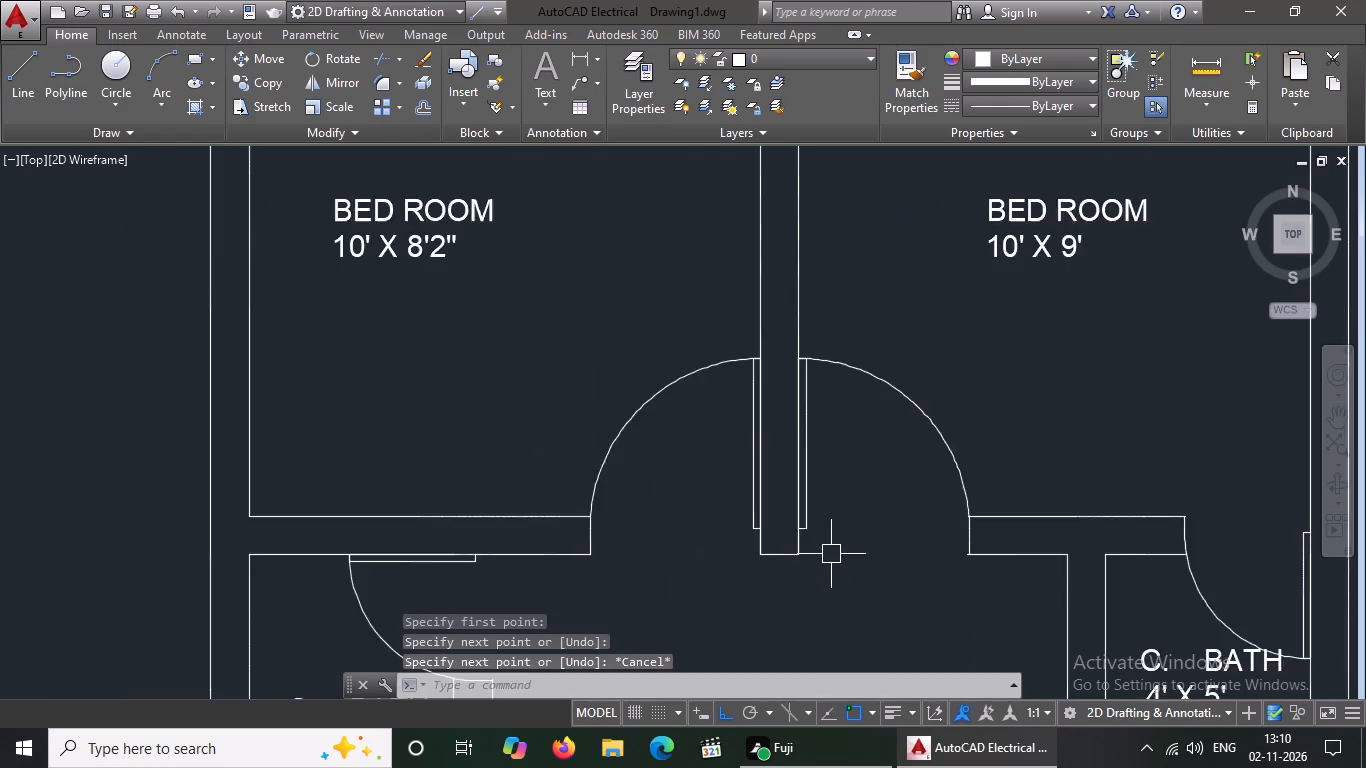
scroll(831, 553, down, 5)
scroll(848, 584, up, 2)
scroll(851, 565, down, 2)
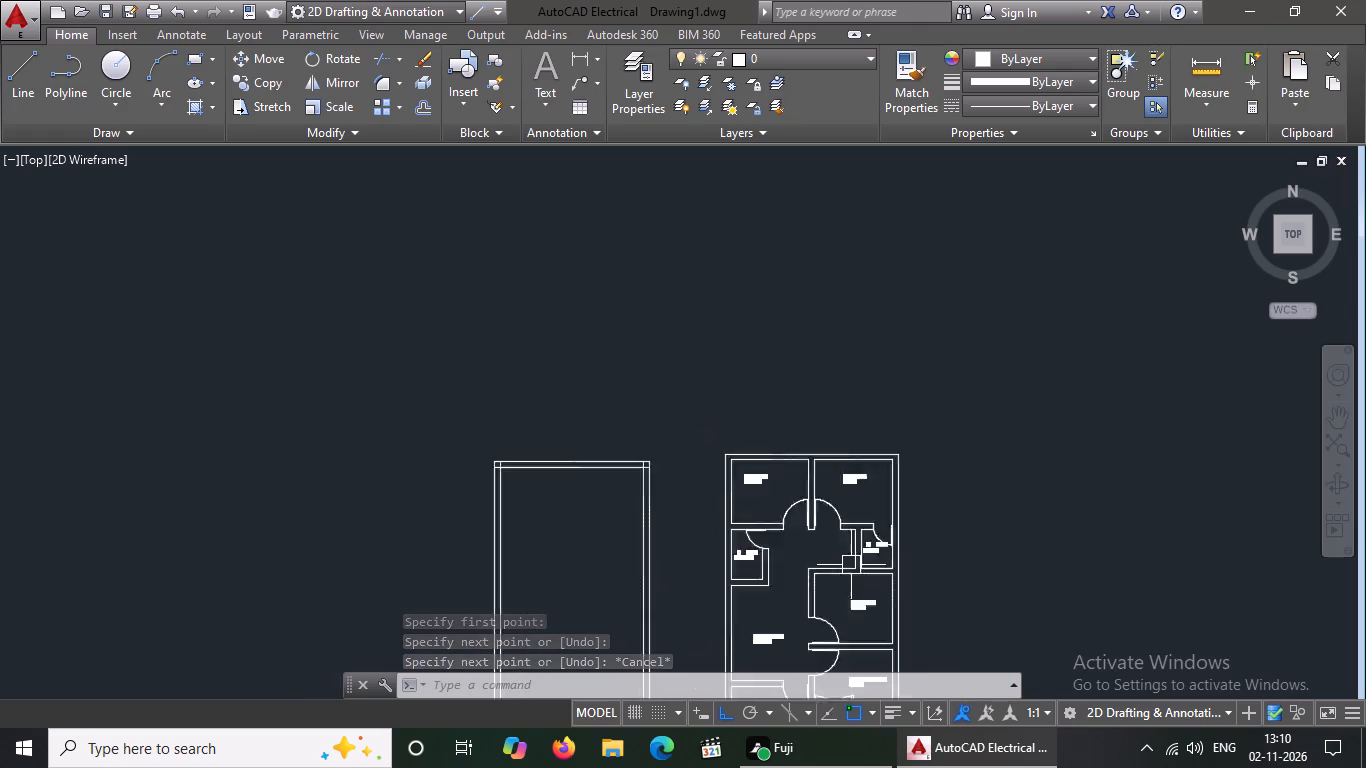
scroll(851, 565, down, 4)
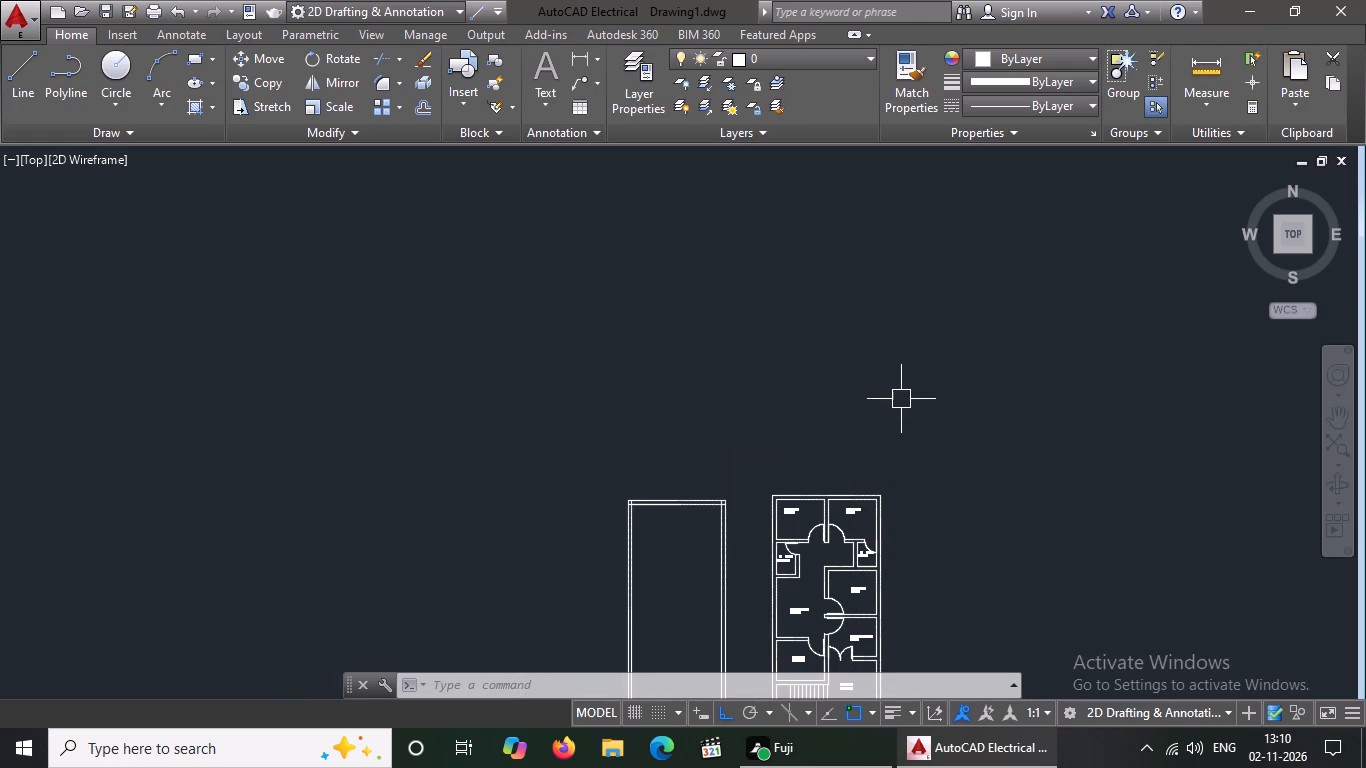
scroll(764, 487, down, 8)
text(Z)
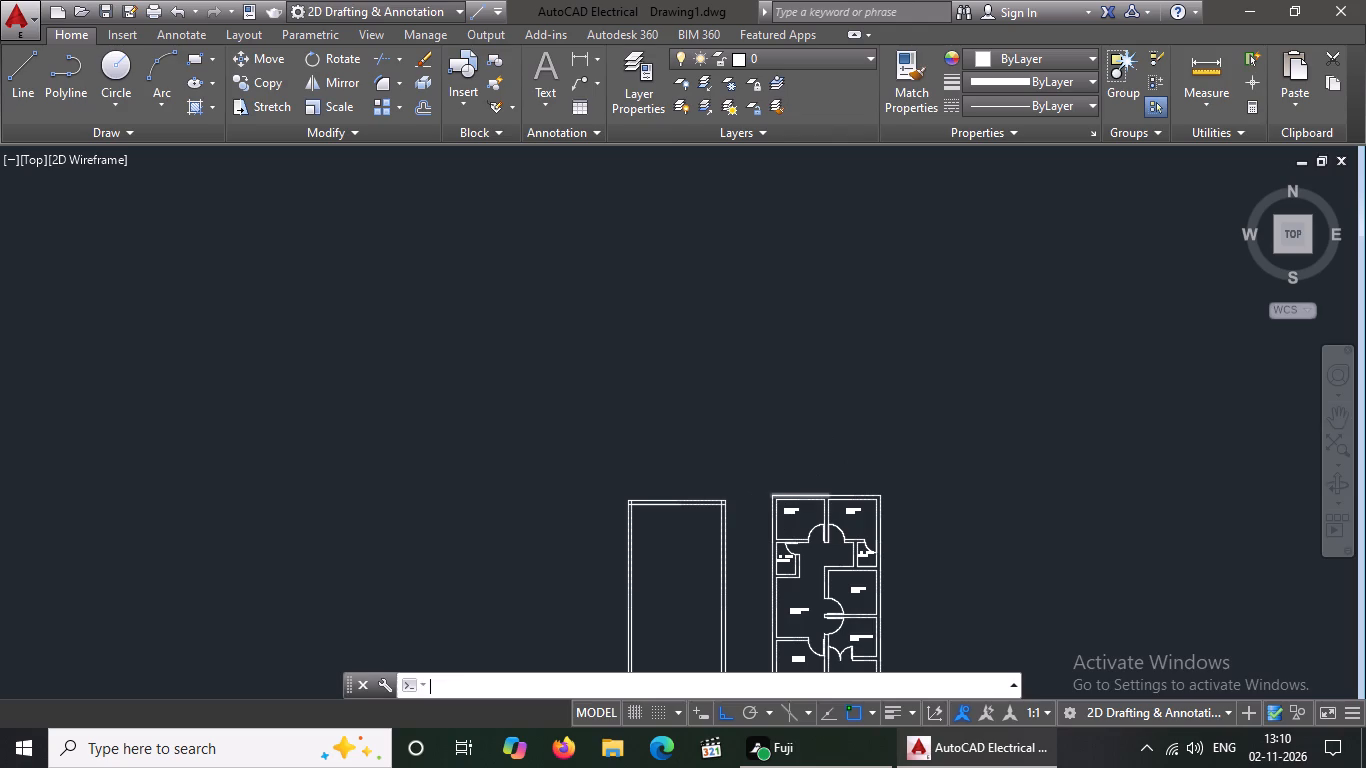
key(space)
key(a)
key(space)
scroll(763, 471, down, 3)
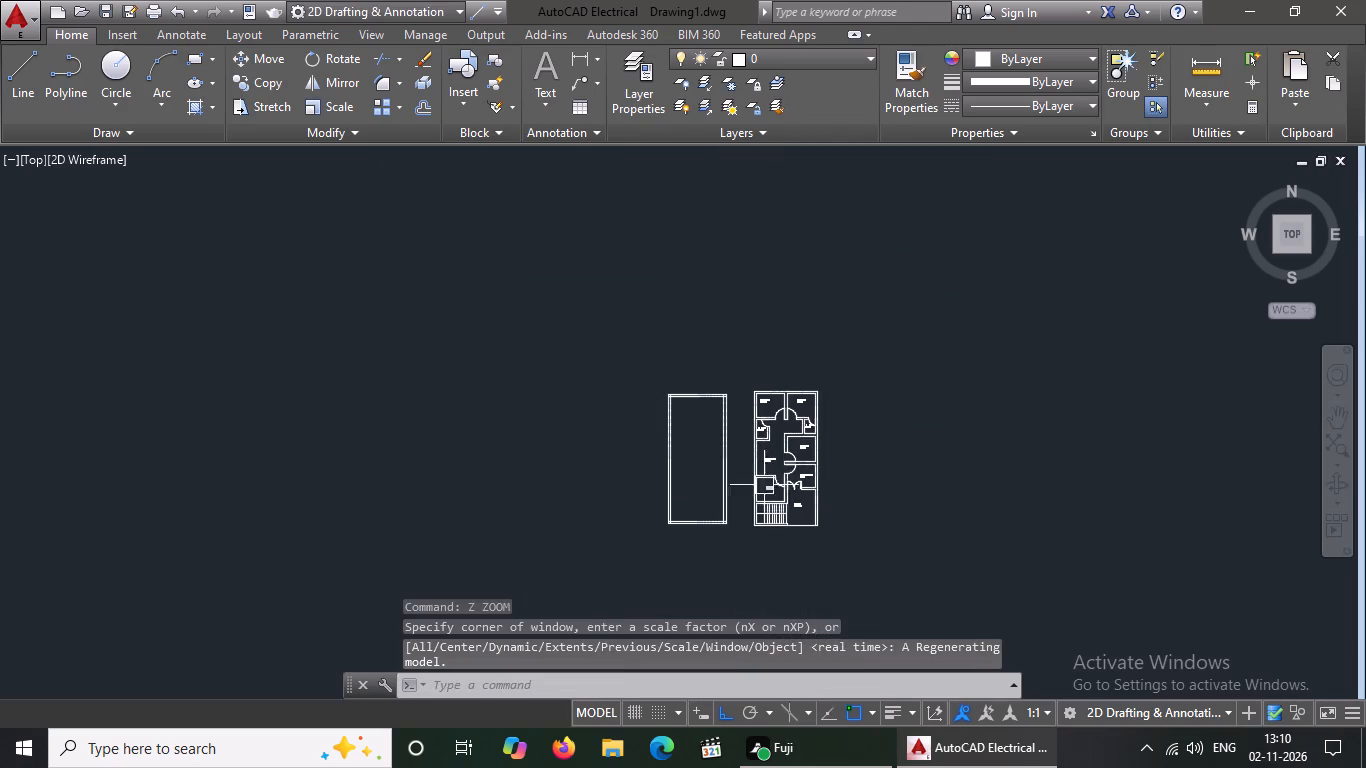
scroll(802, 509, up, 3)
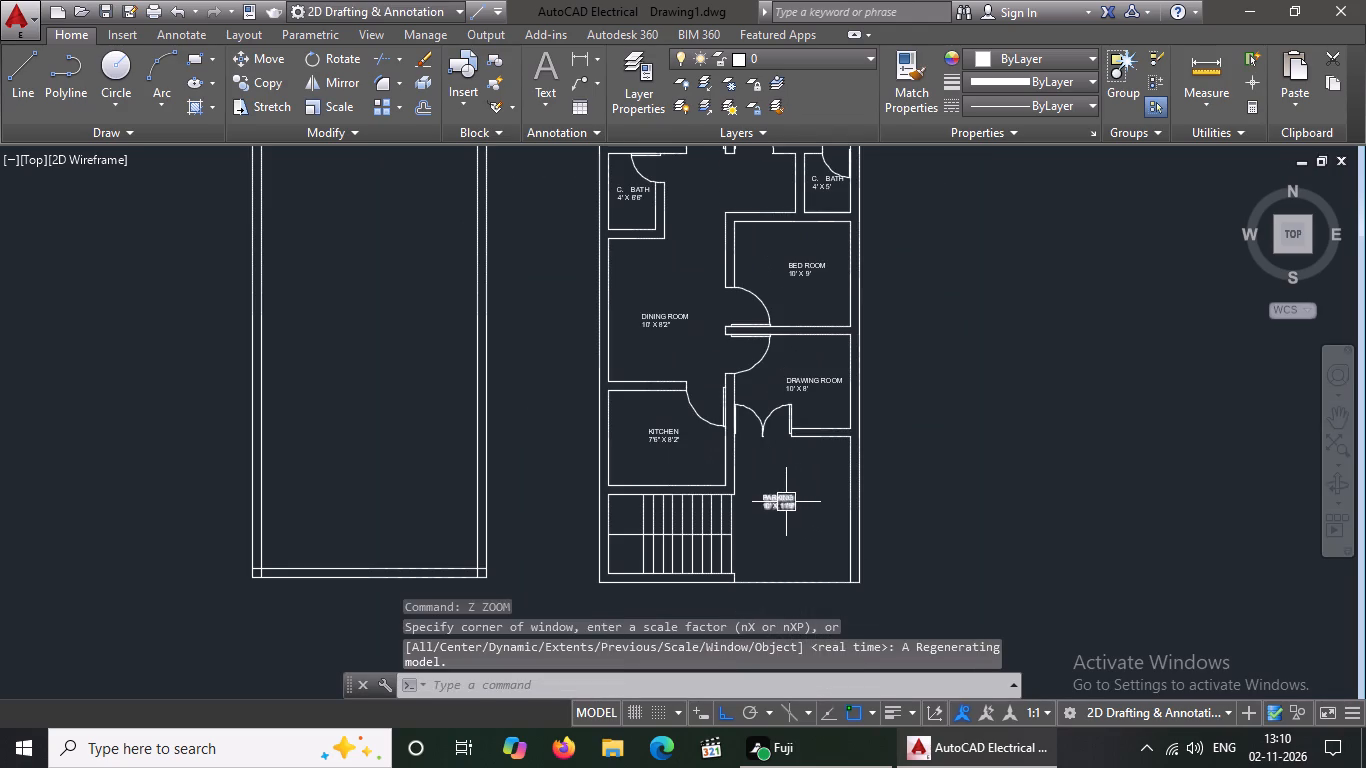
middle_drag(785, 502, 775, 514)
middle_drag(771, 530, 770, 537)
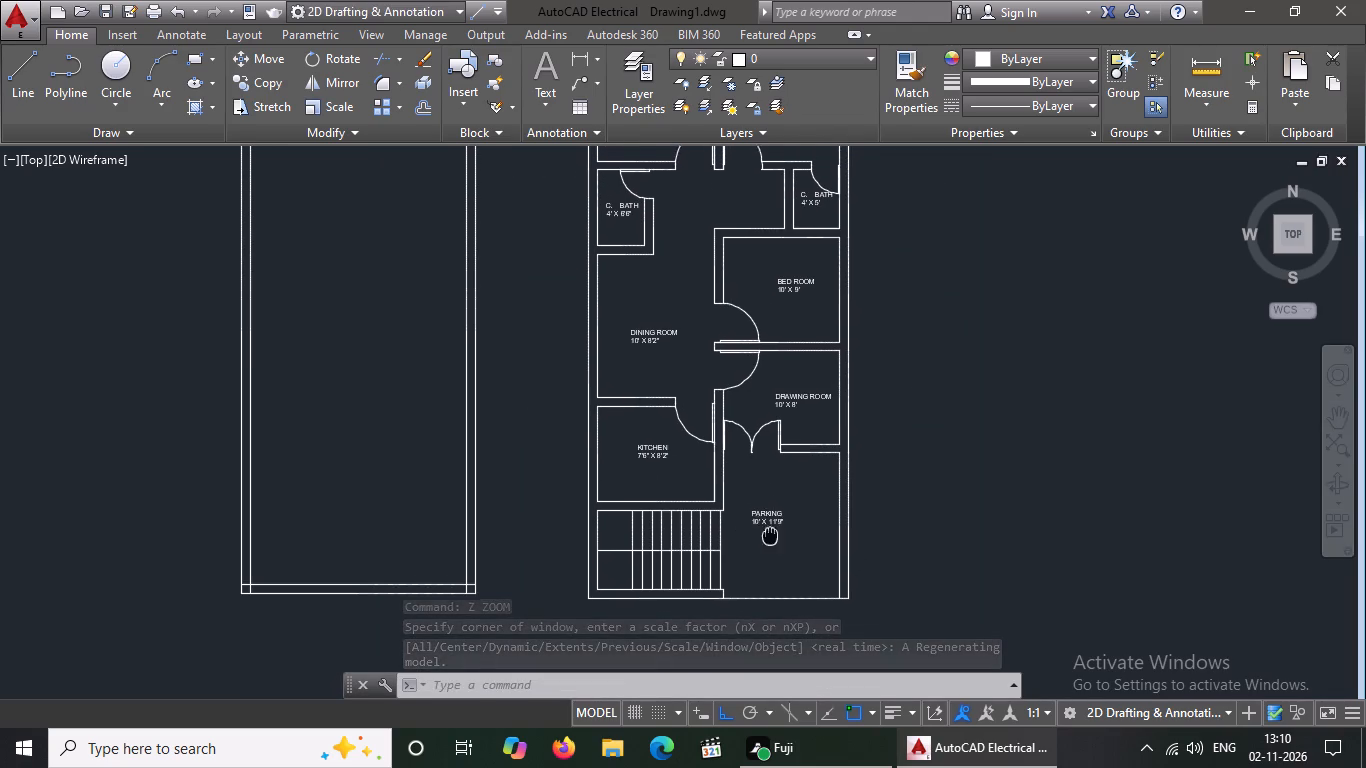
middle_drag(770, 537, 752, 651)
scroll(650, 160, up, 2)
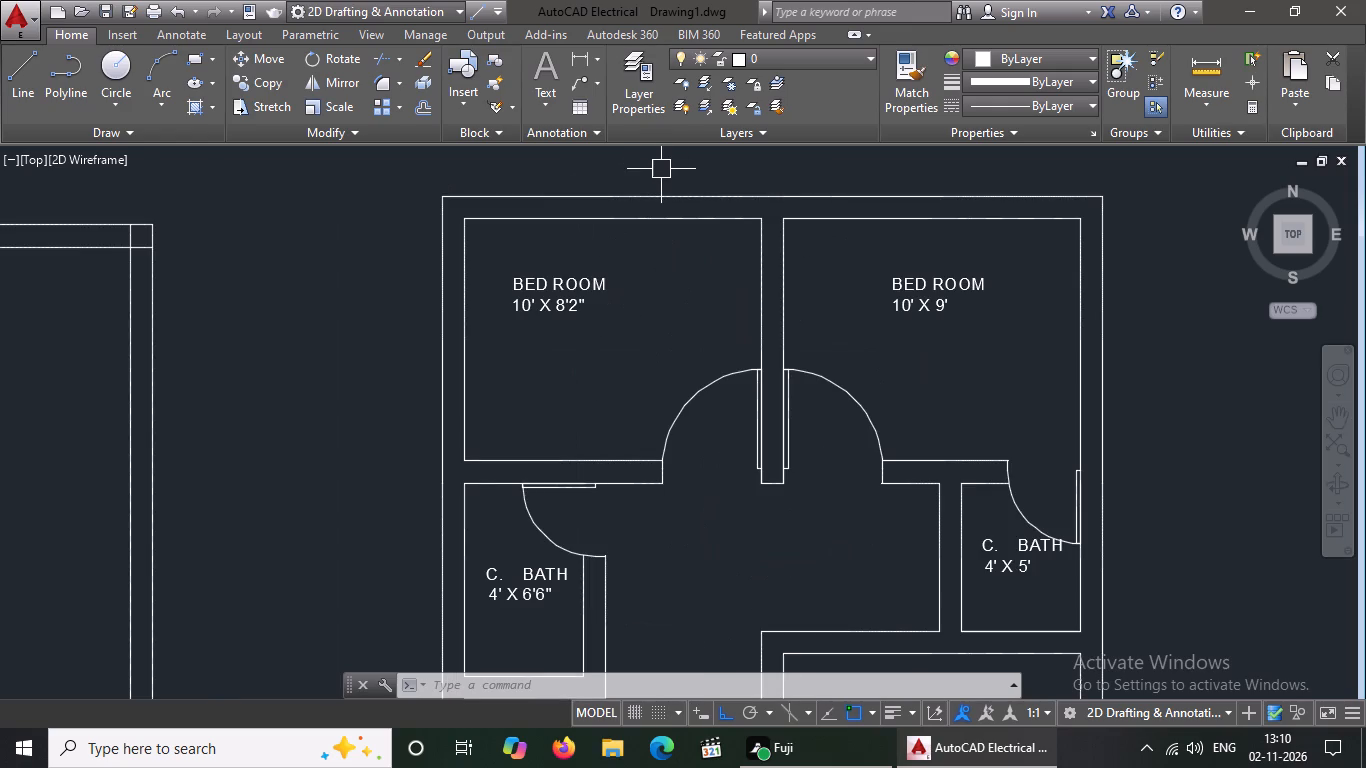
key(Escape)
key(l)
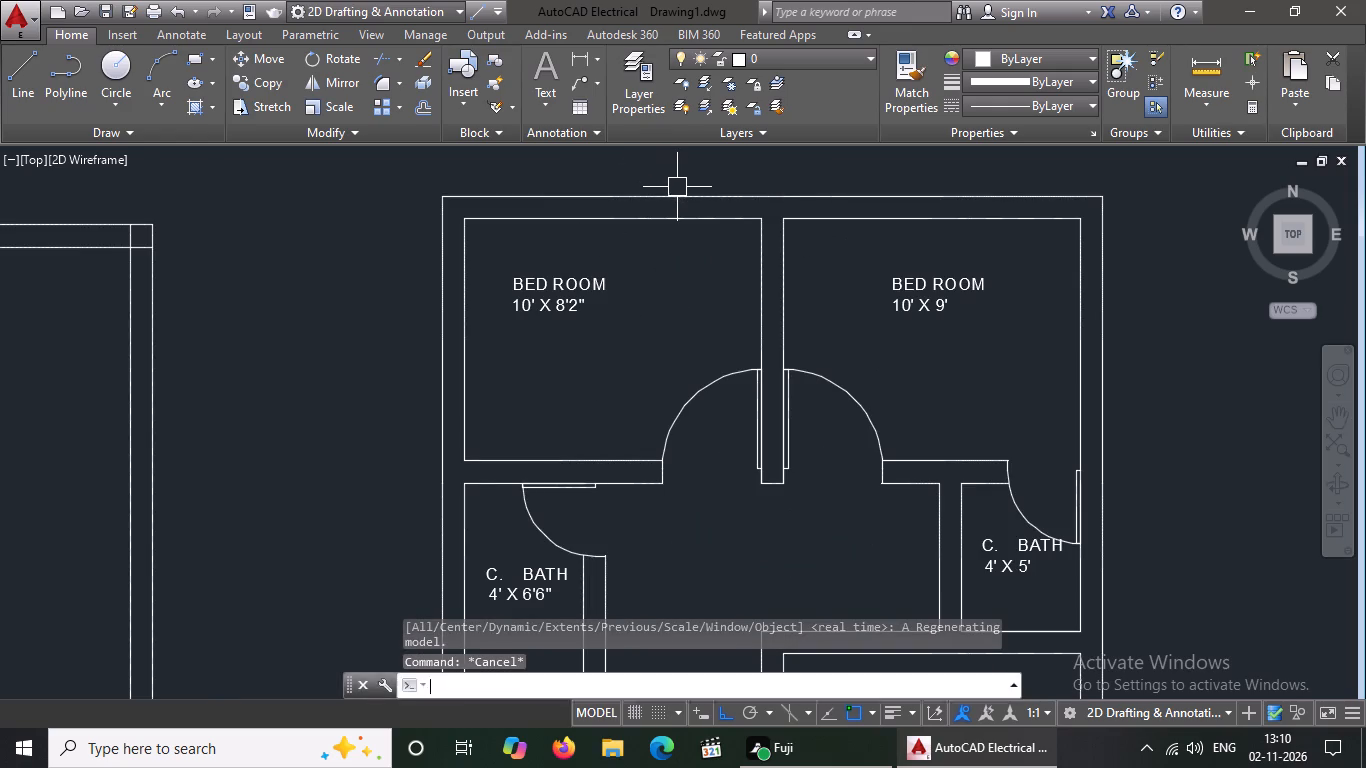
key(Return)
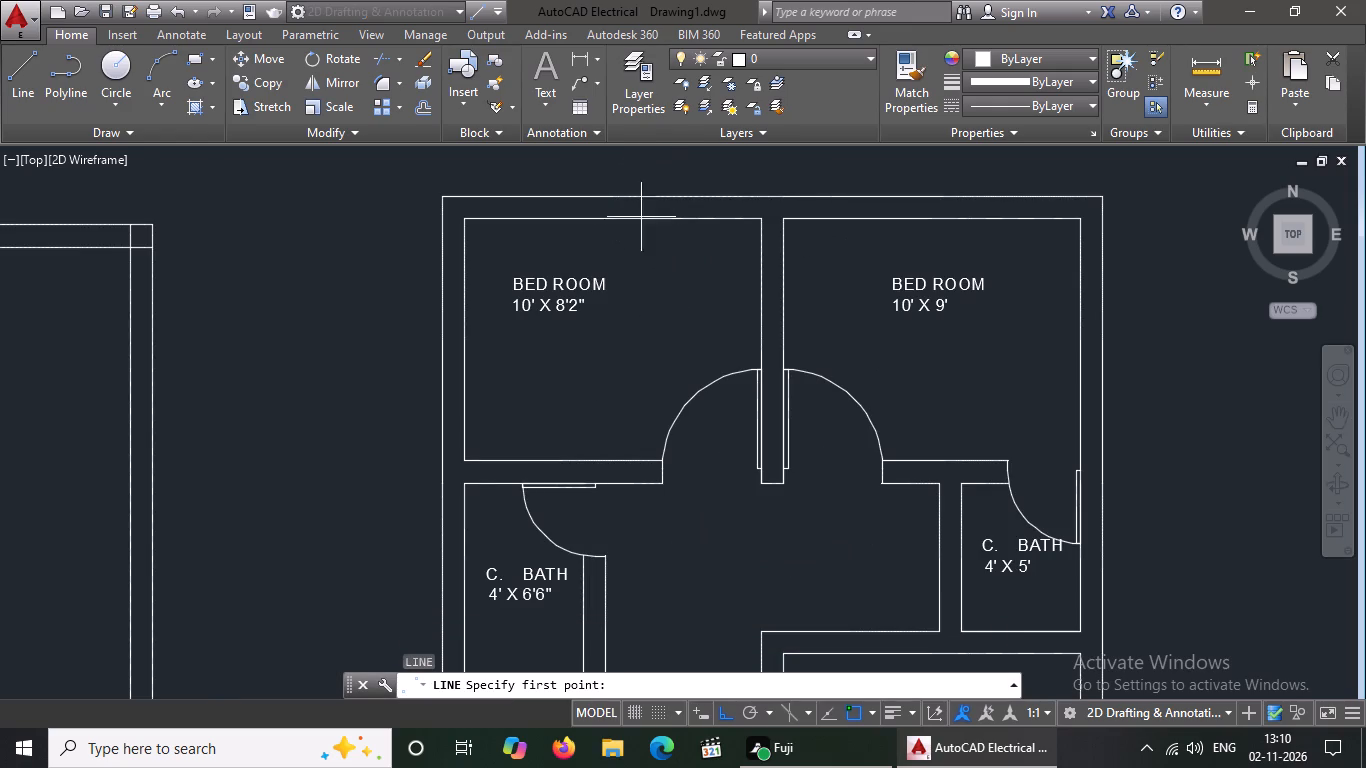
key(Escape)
Clear all object snap modes and enable only Endpoint, Midpoint and Center.
key(o)
text(S)
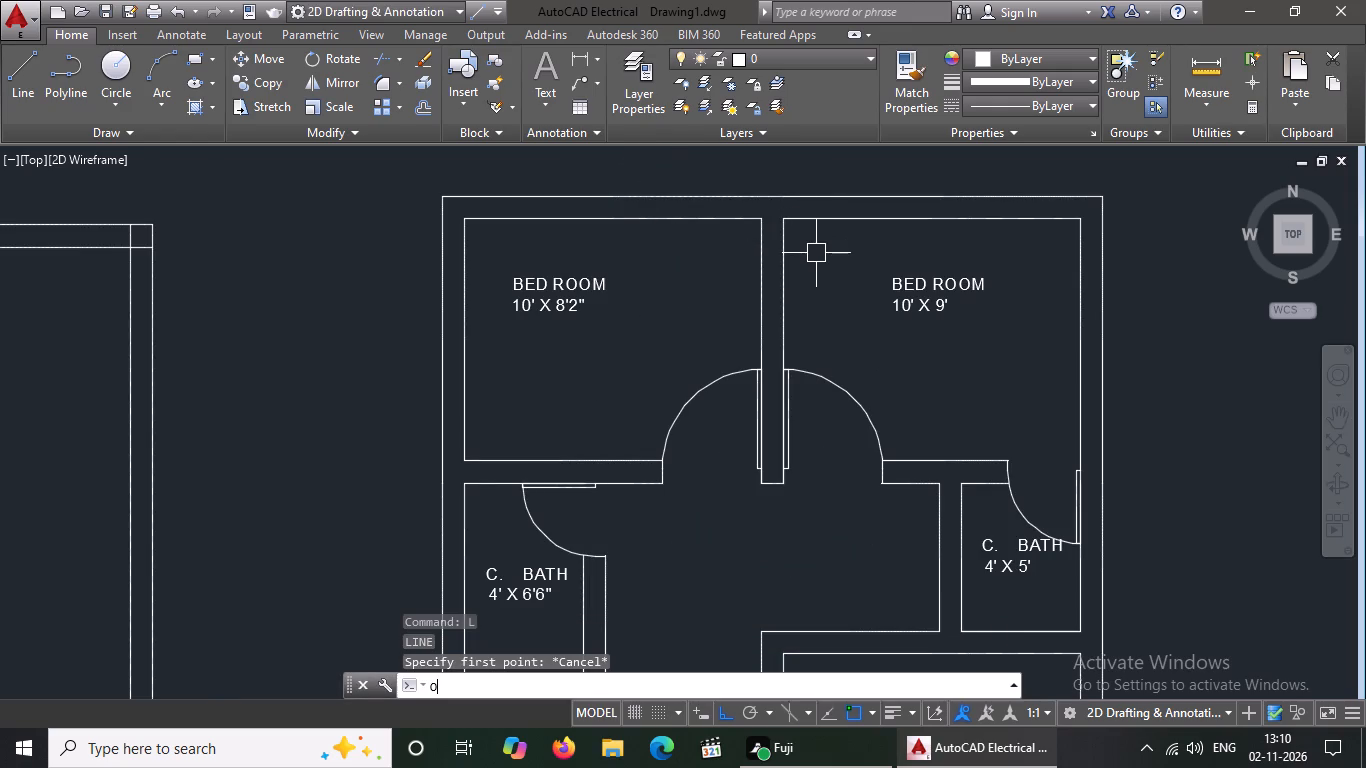
key(space)
click(830, 290)
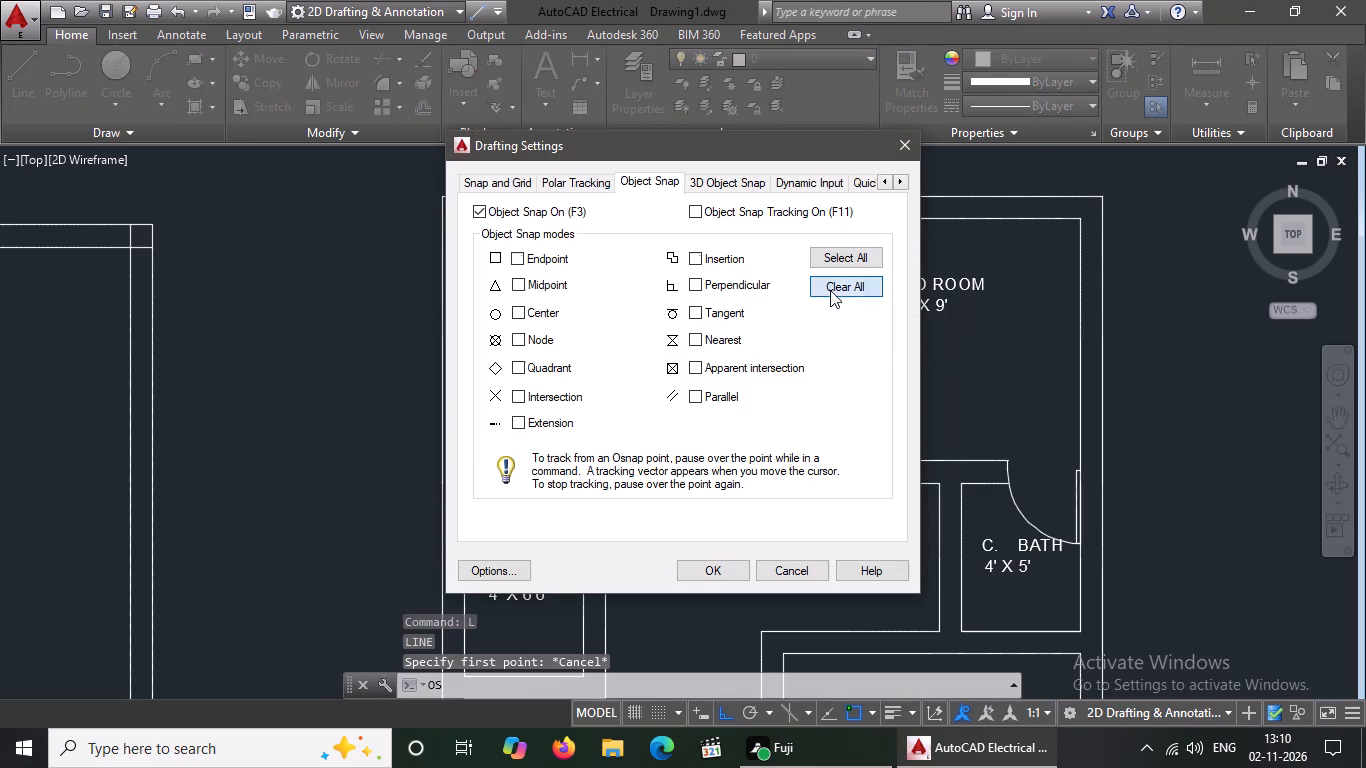
click(545, 318)
click(542, 286)
click(545, 261)
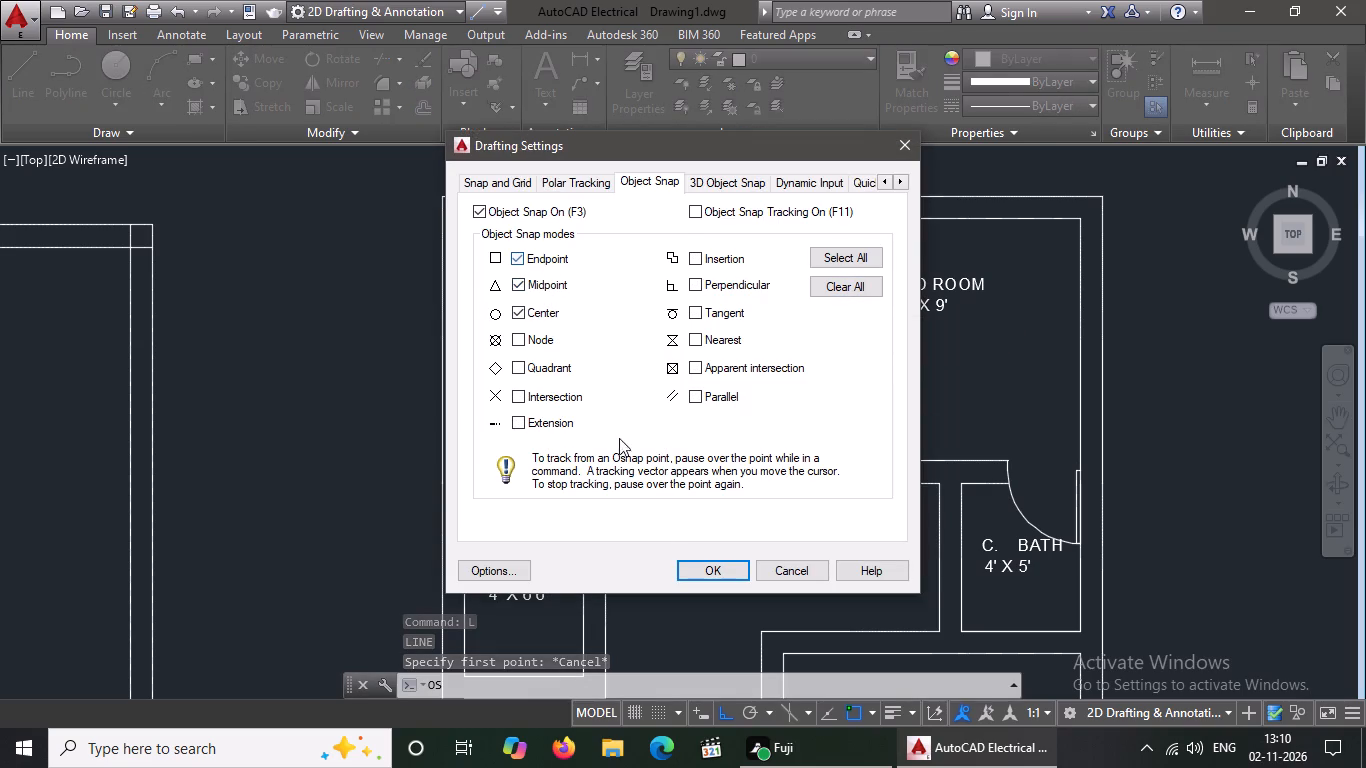
click(714, 566)
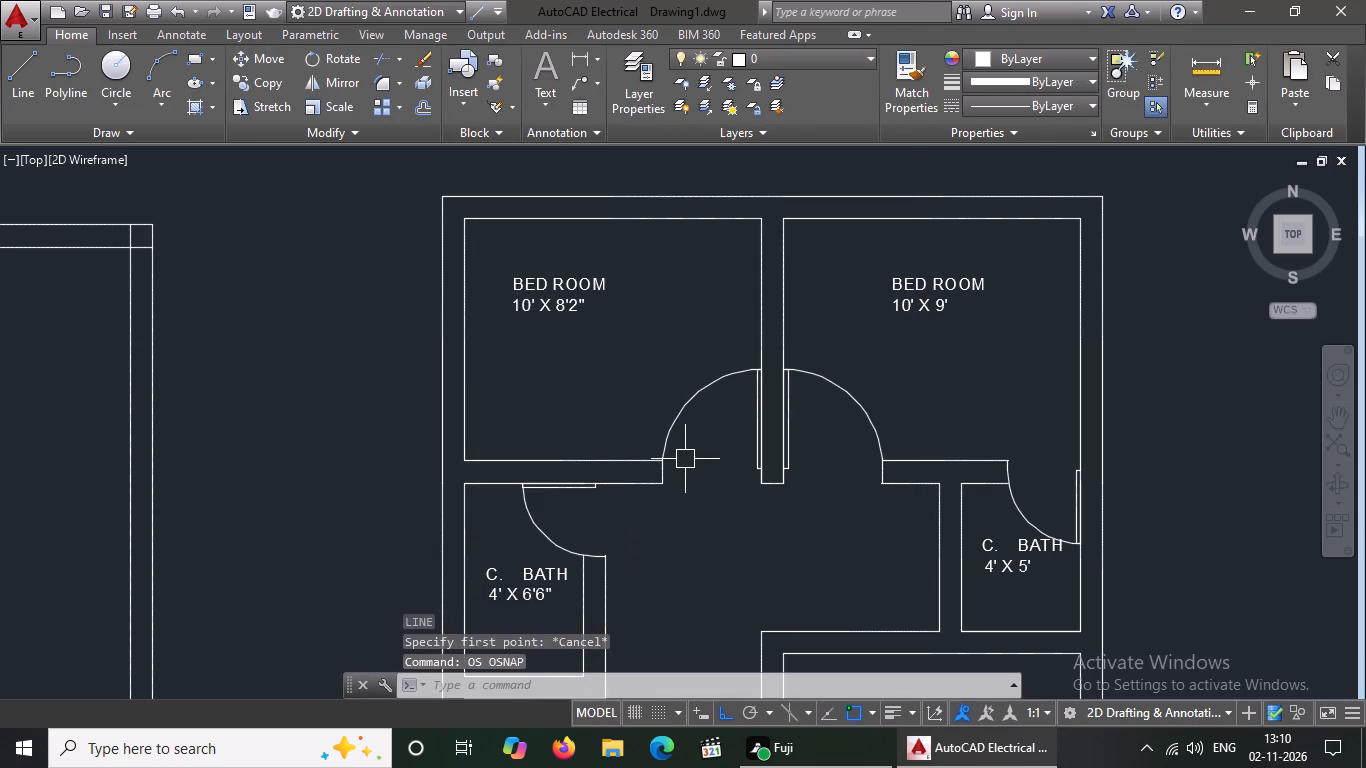
Draw a 9" vertical line across the top outer wall from the midpoint of the 10' X 8'2" BED ROOM's inner wall line.
key(Escape)
key(l)
key(Return)
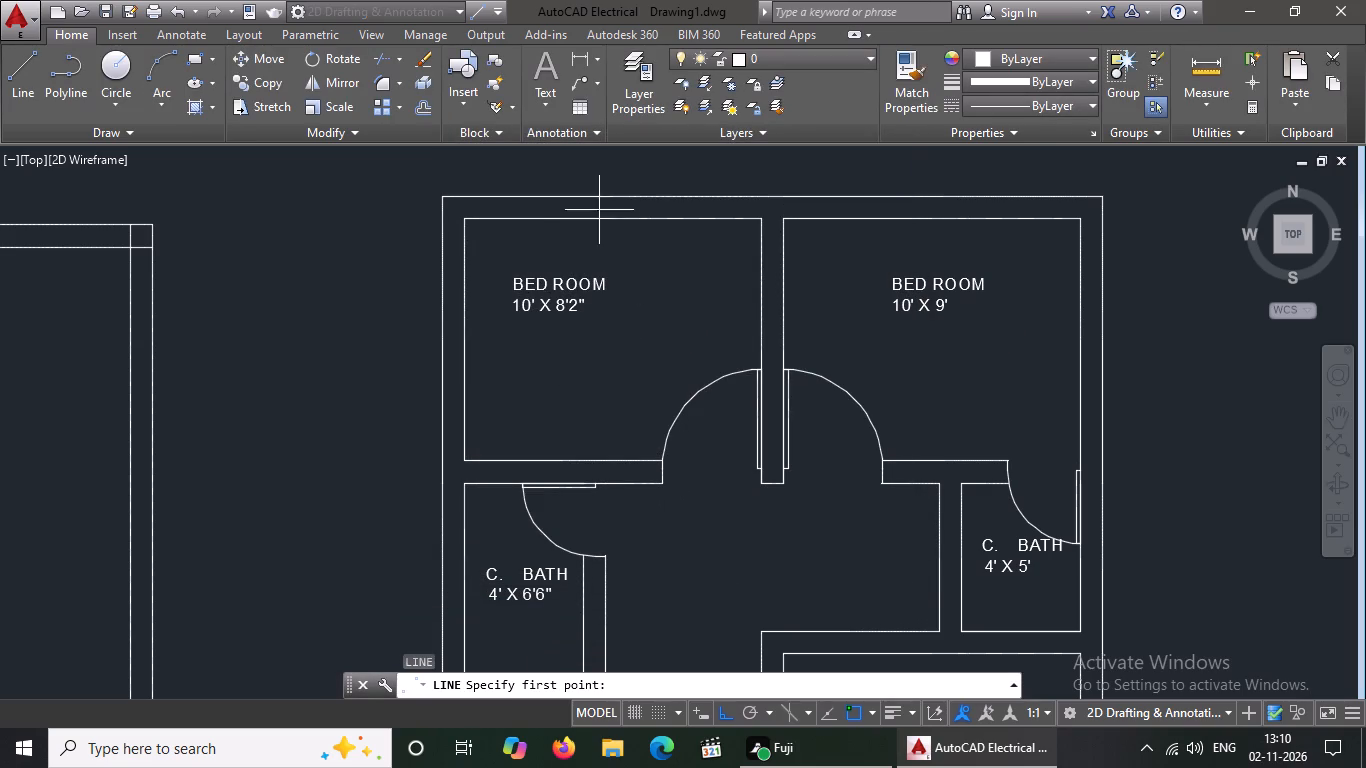
click(607, 221)
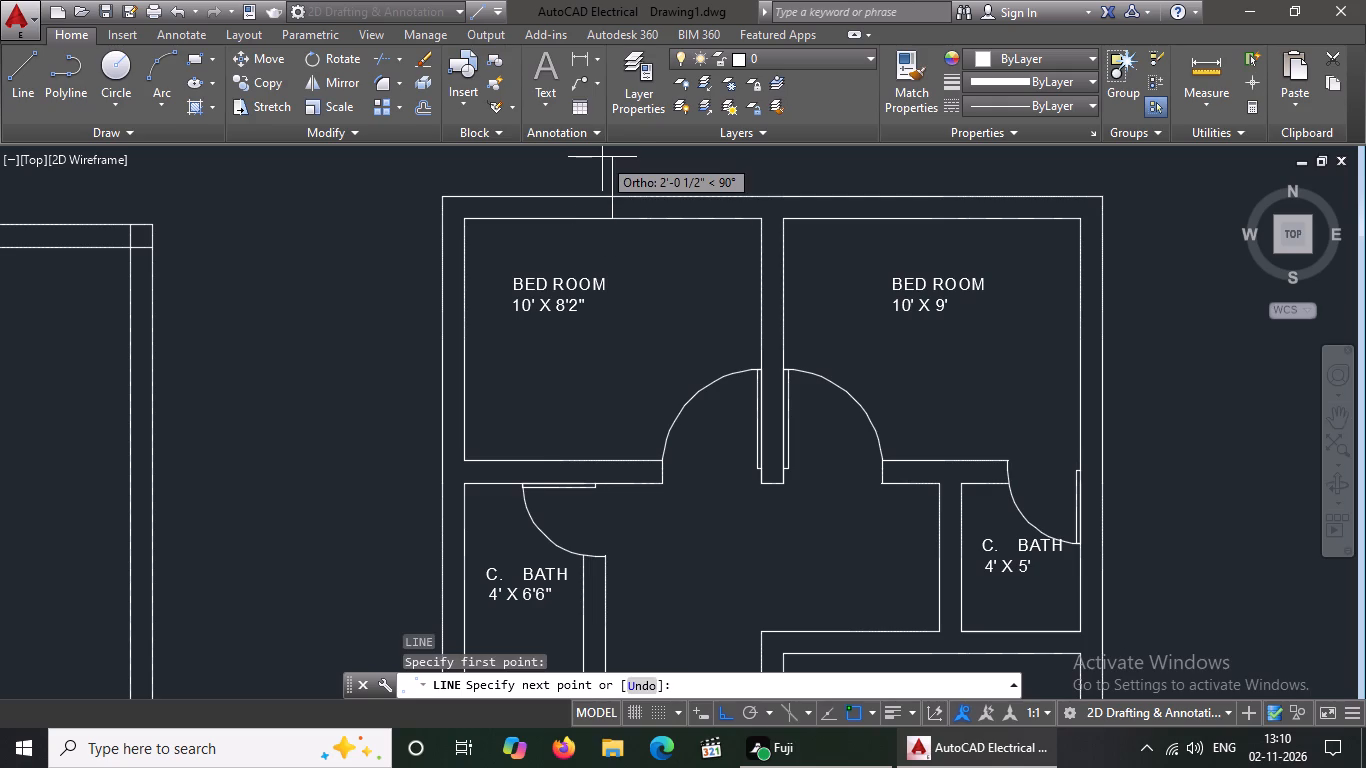
key(9)
key(shift+quotedbl)
key(Return)
key(Return)
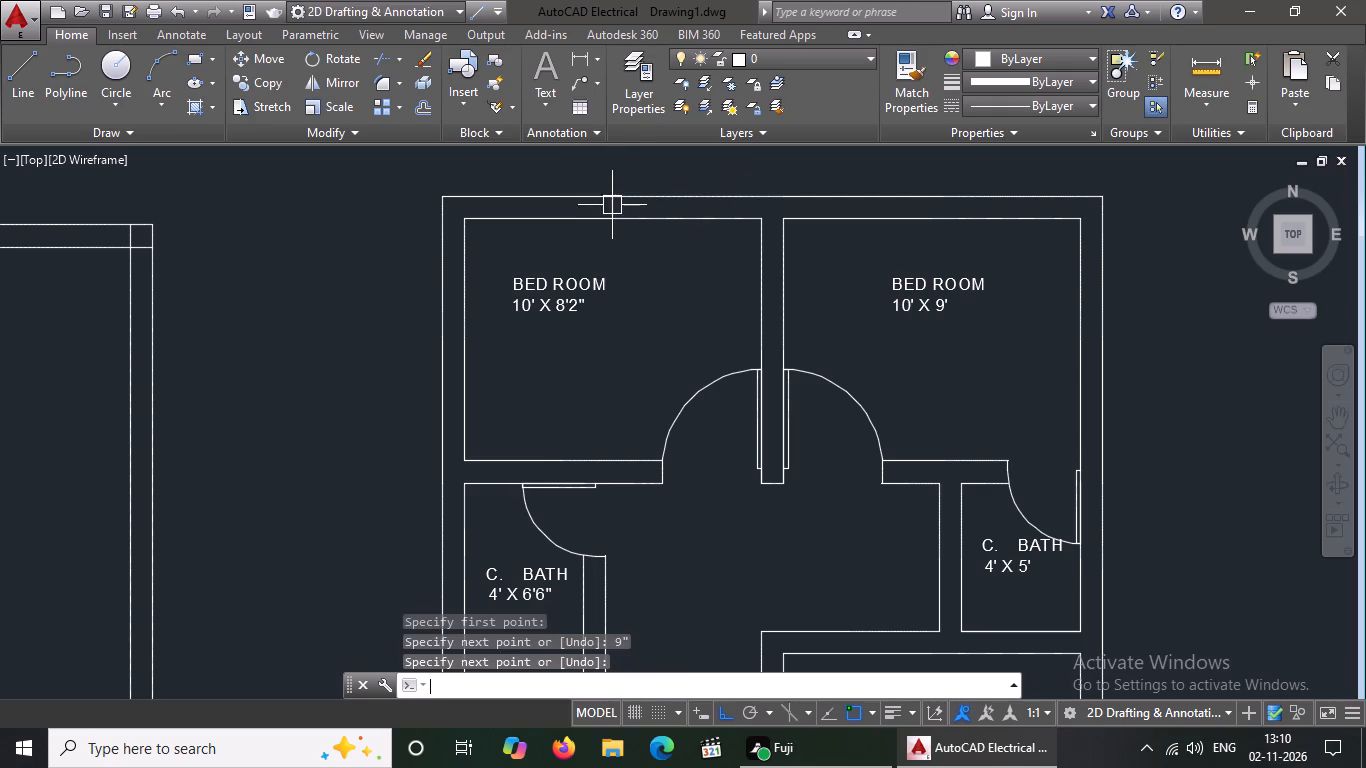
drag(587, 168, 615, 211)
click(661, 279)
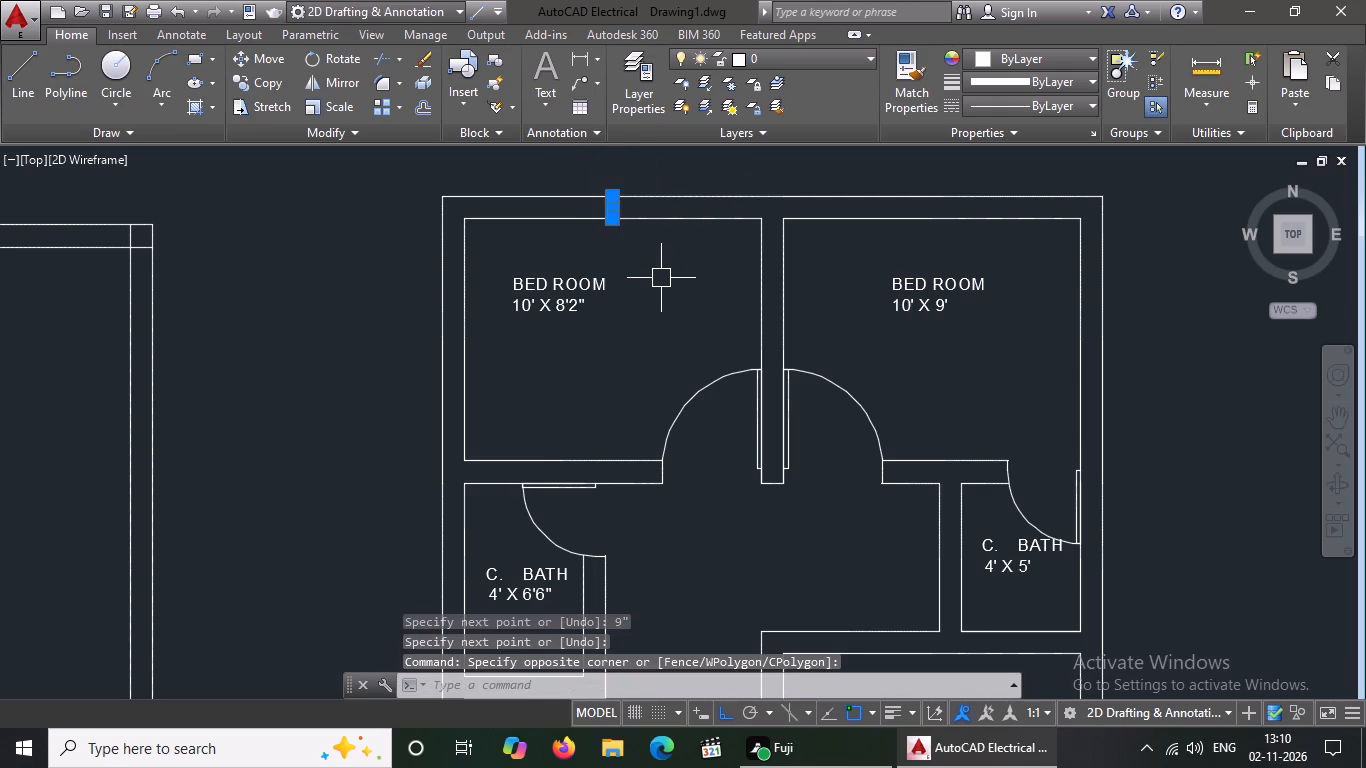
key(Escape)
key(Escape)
Offset the vertical line in the top outer wall of the 10' X 8'2" BED ROOM by 2' to both sides.
key(o)
key(Return)
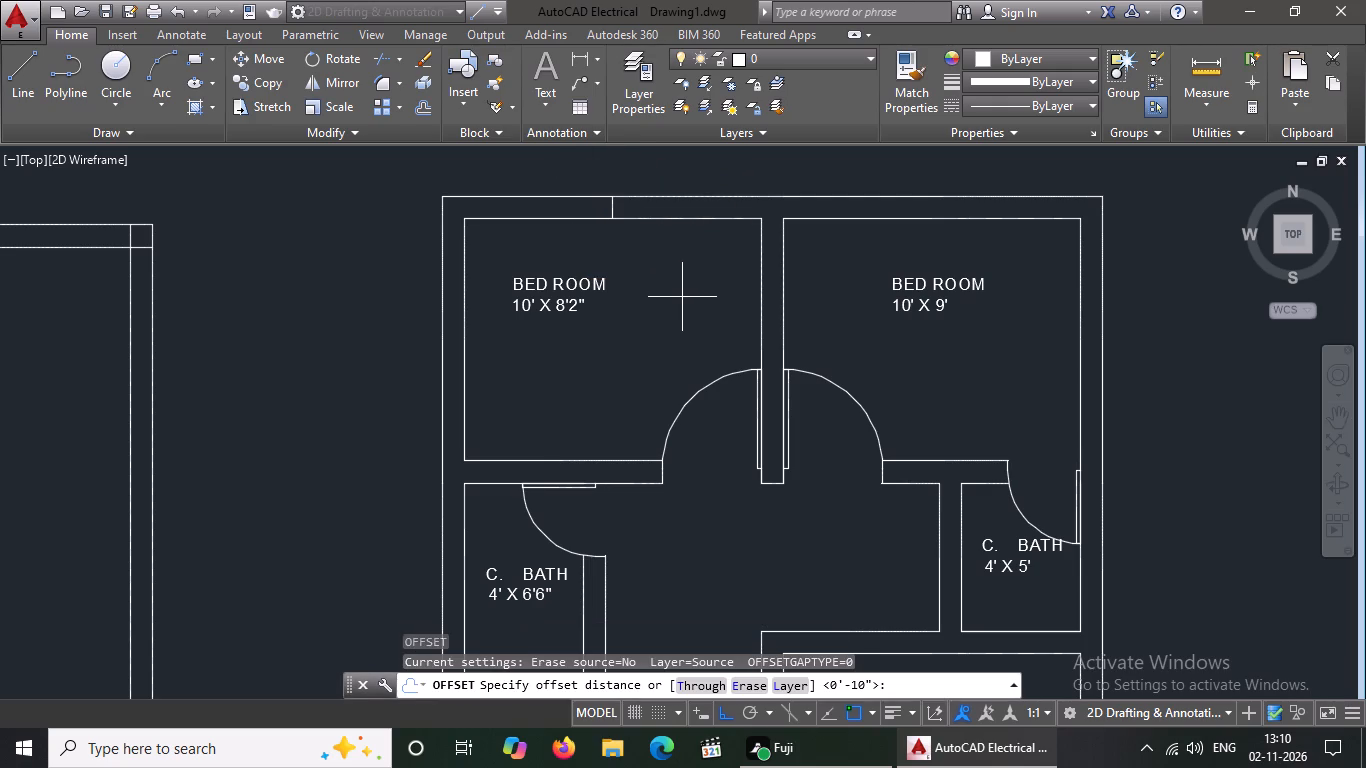
key(2)
key(apostrophe)
key(Return)
scroll(616, 210, up, 1)
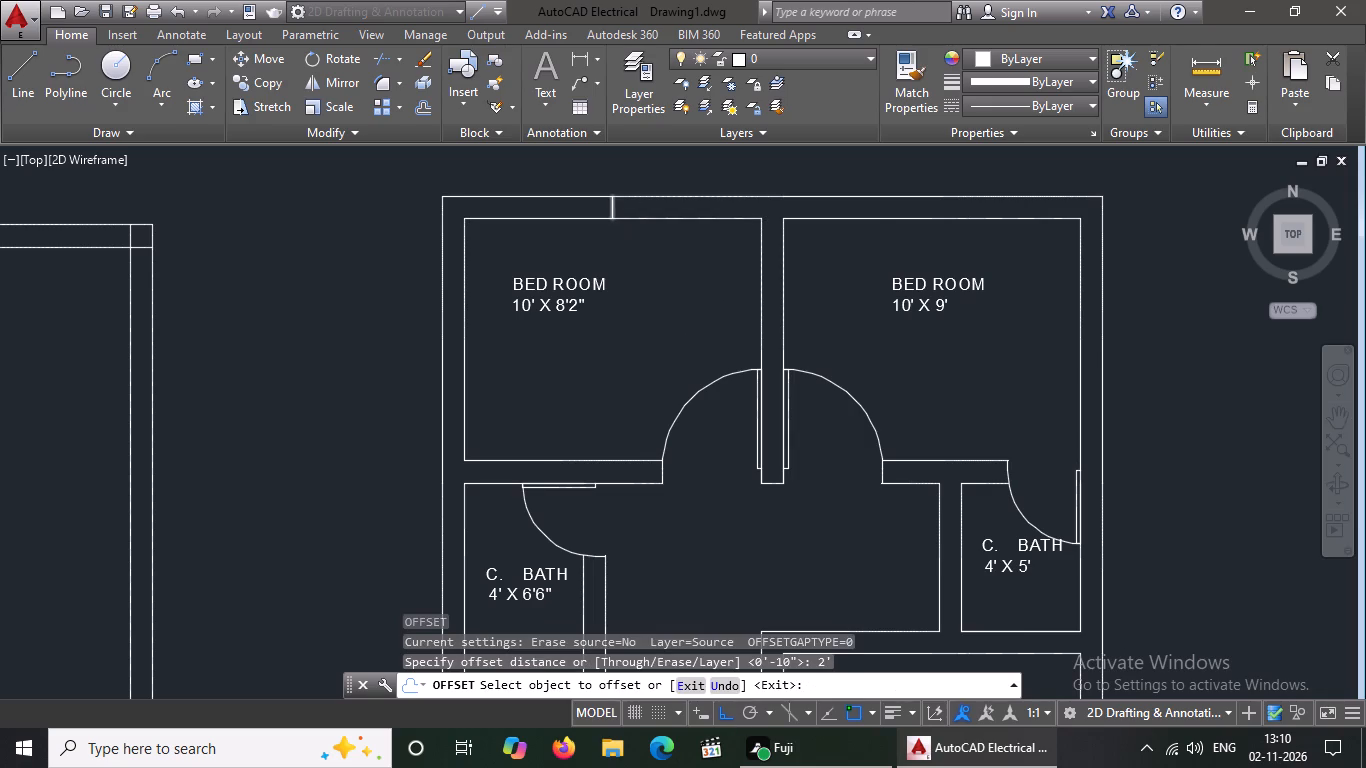
click(601, 205)
click(707, 210)
click(612, 209)
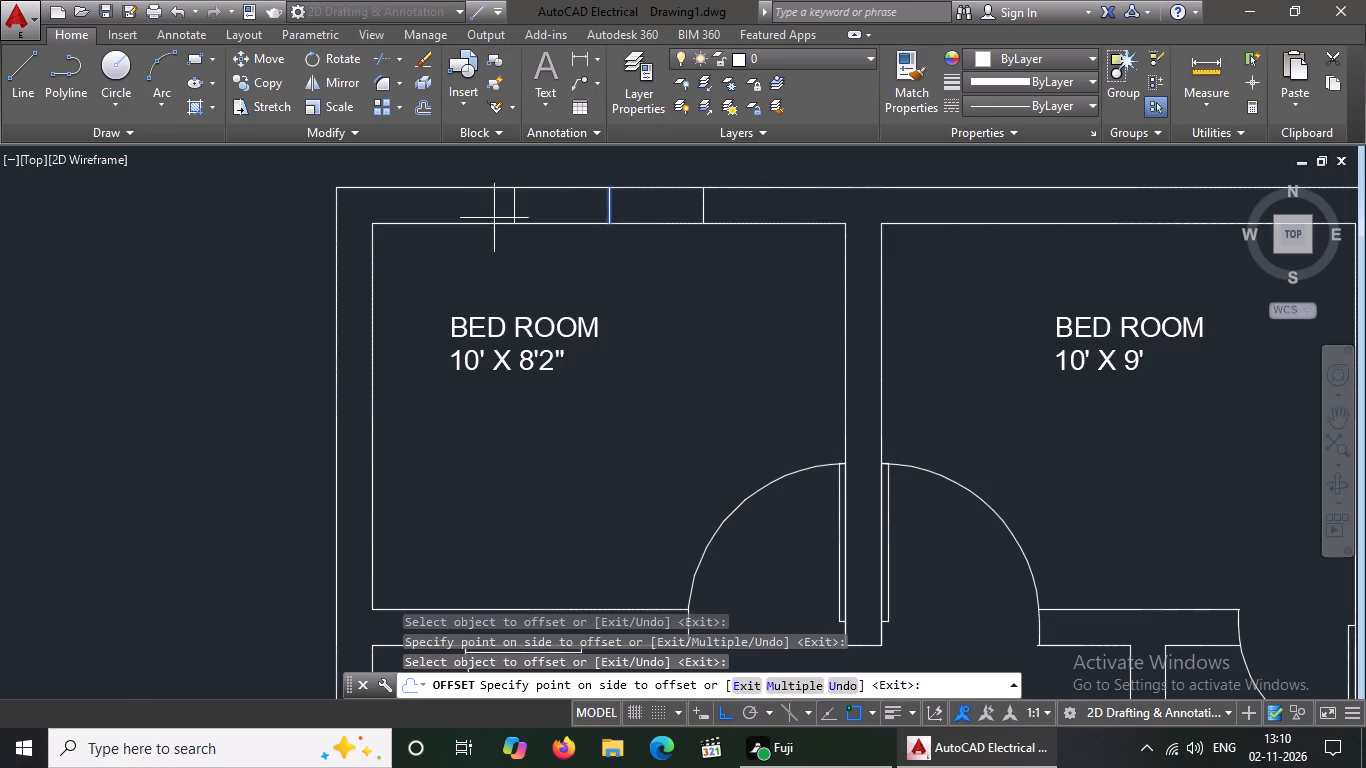
click(483, 218)
key(Escape)
Draw a horizontal line inside the wall between the midpoints of the two outer vertical window lines.
key(l)
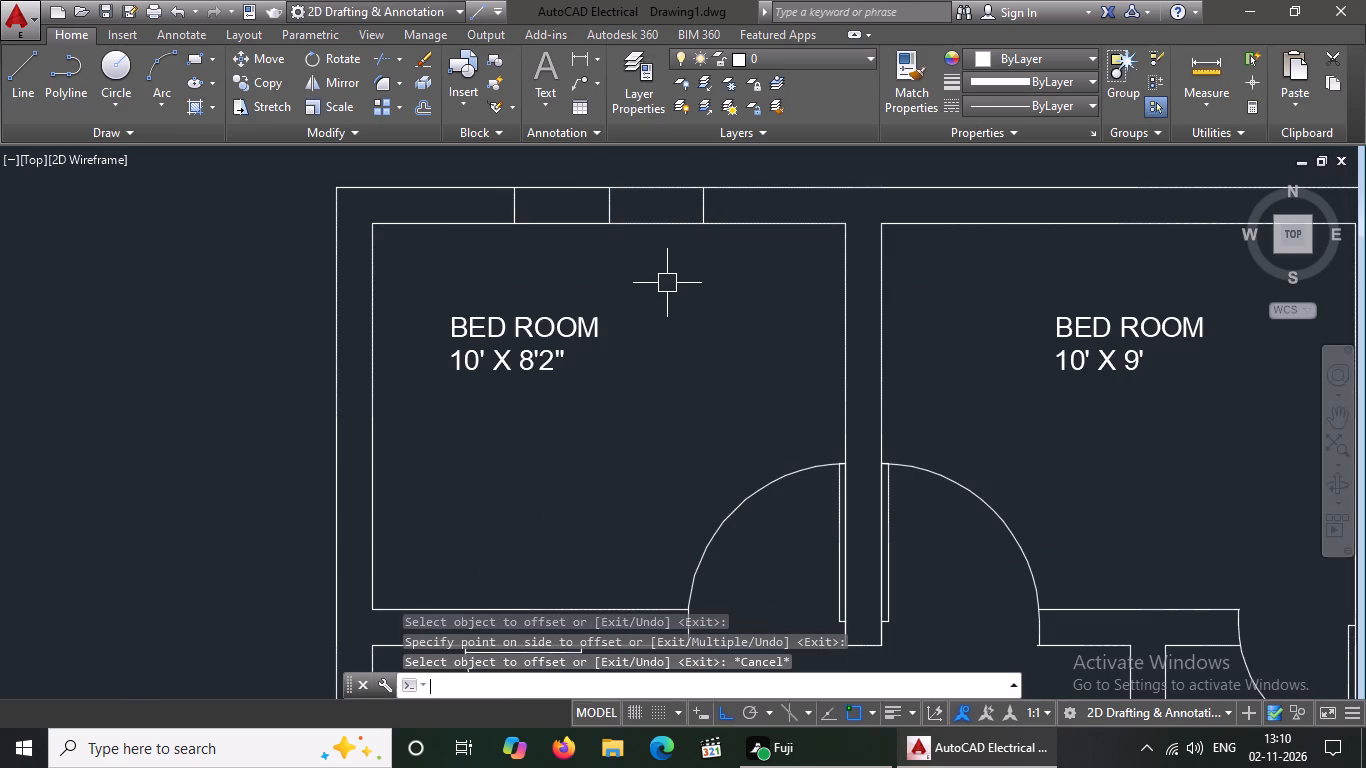
key(Return)
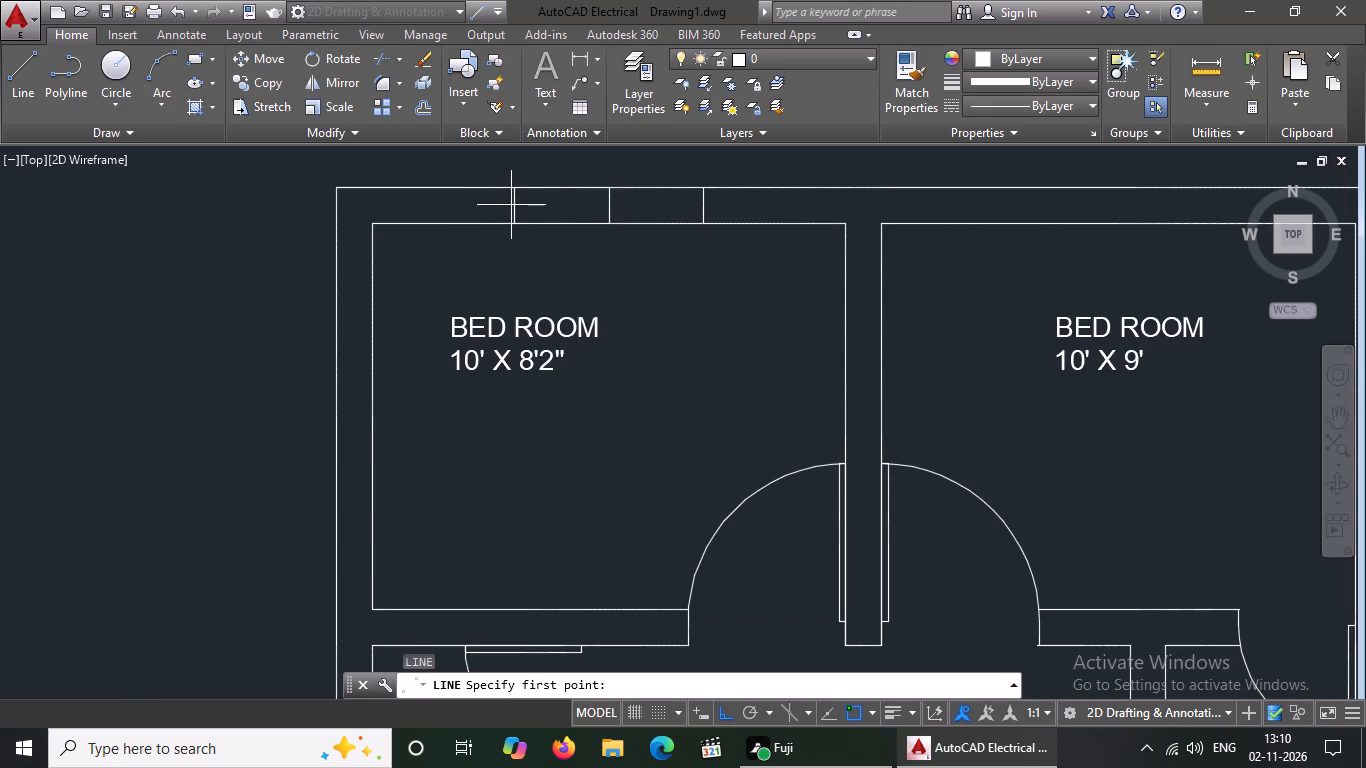
click(513, 206)
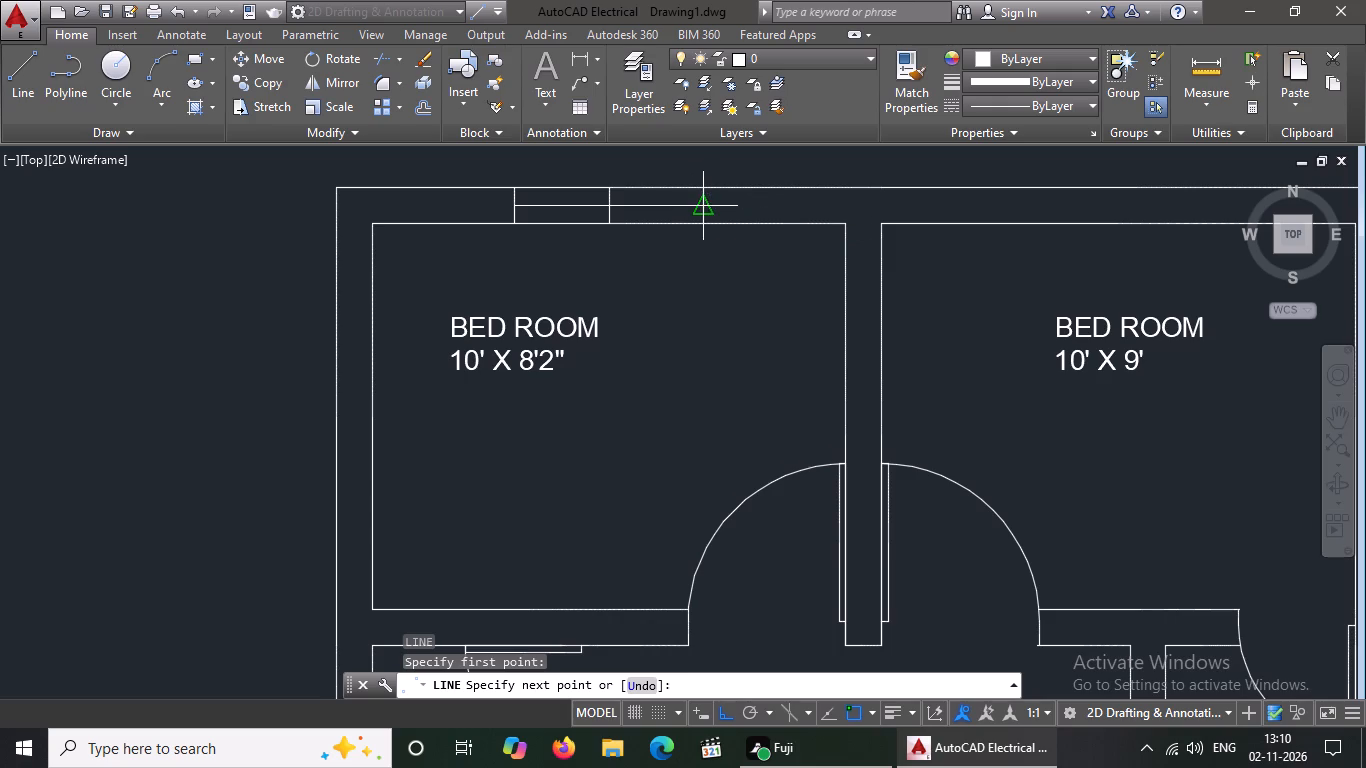
click(701, 204)
key(Escape)
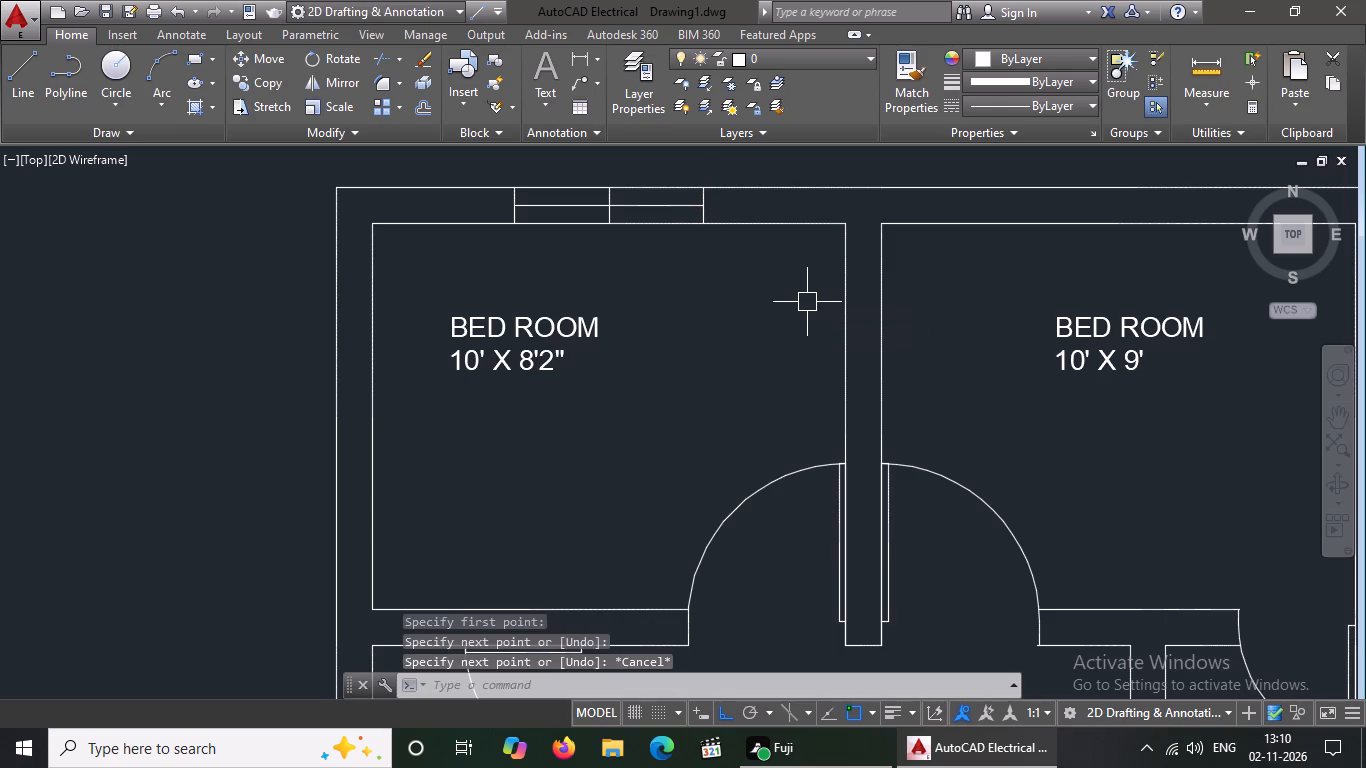
Offset the window's horizontal centre line by 1" both above and below.
key(o)
key(Return)
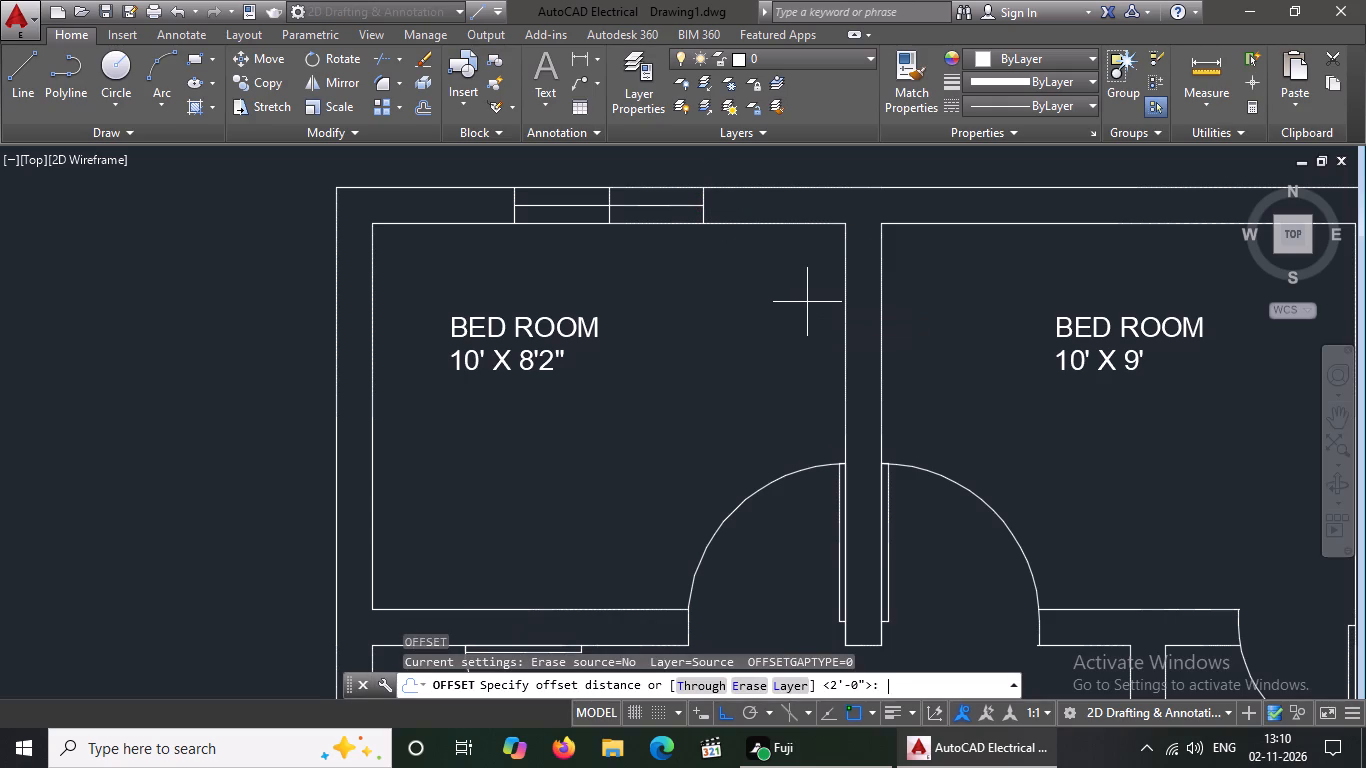
text(1")
key(Return)
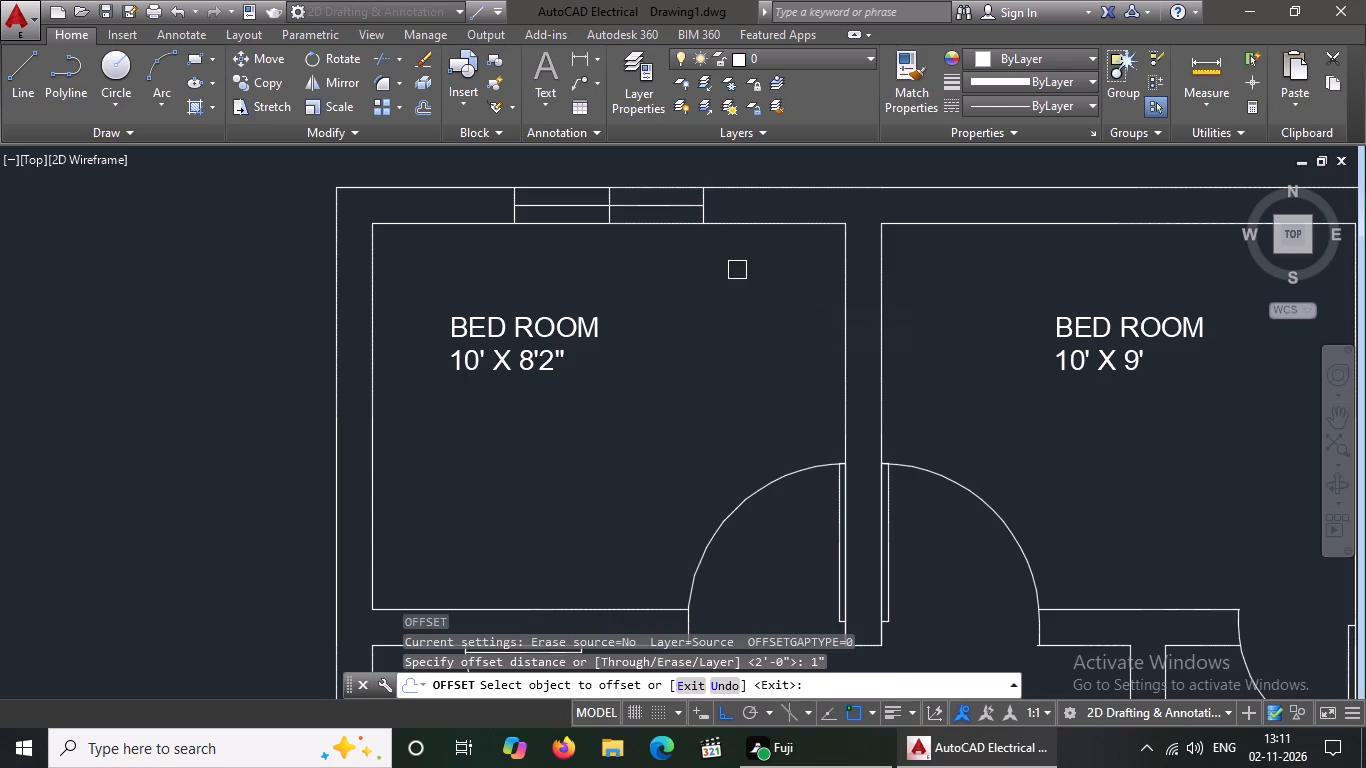
click(659, 208)
click(664, 184)
scroll(650, 222, up, 3)
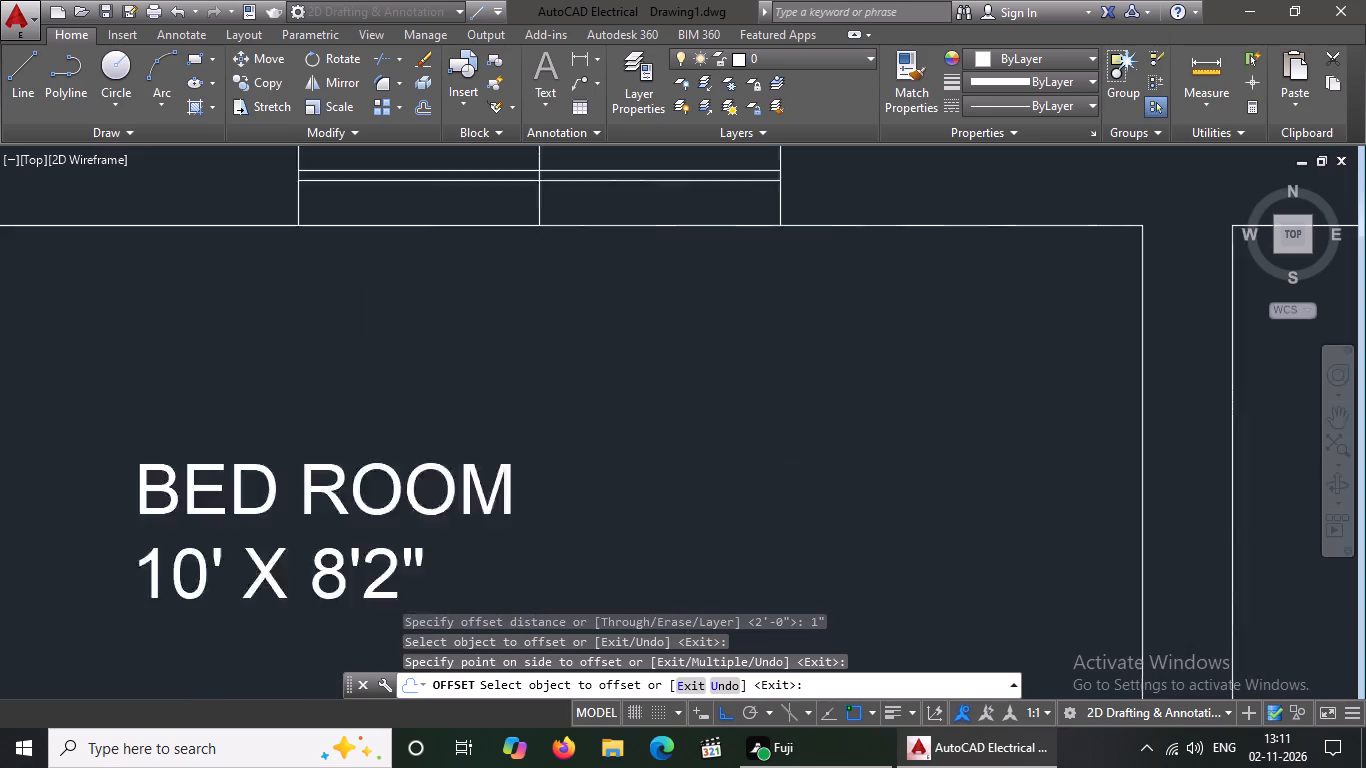
click(642, 152)
click(639, 188)
scroll(653, 208, down, 5)
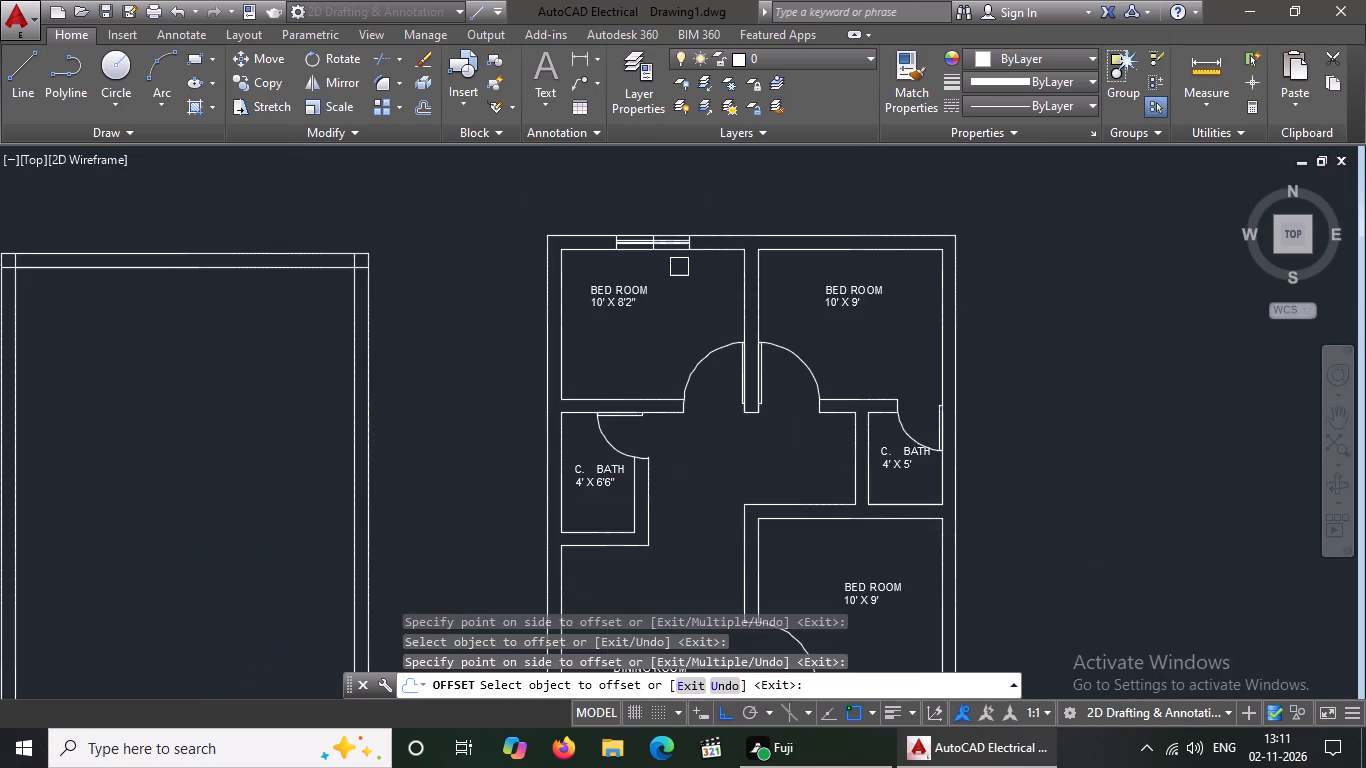
scroll(656, 188, up, 3)
key(Escape)
Delete the original centre line between the two offset horizontal window lines.
scroll(686, 420, up, 2)
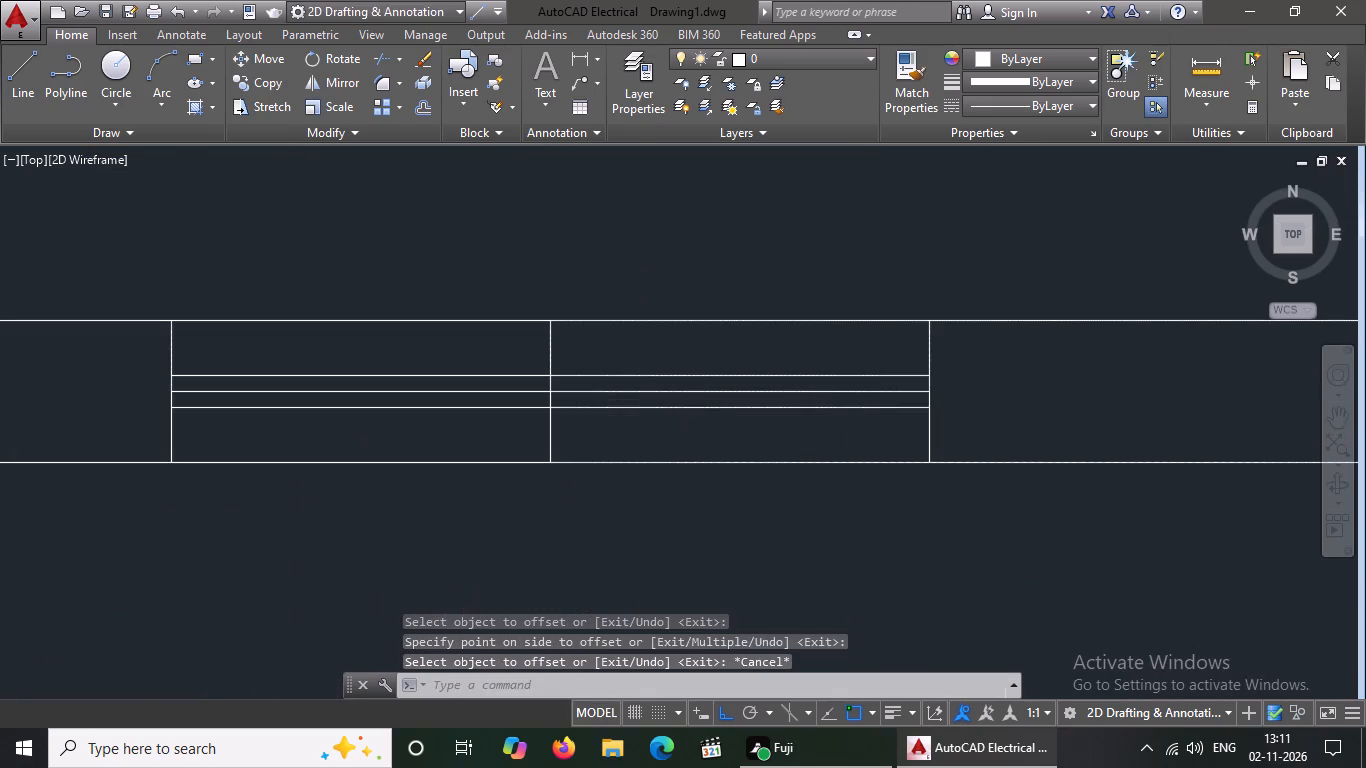
click(677, 397)
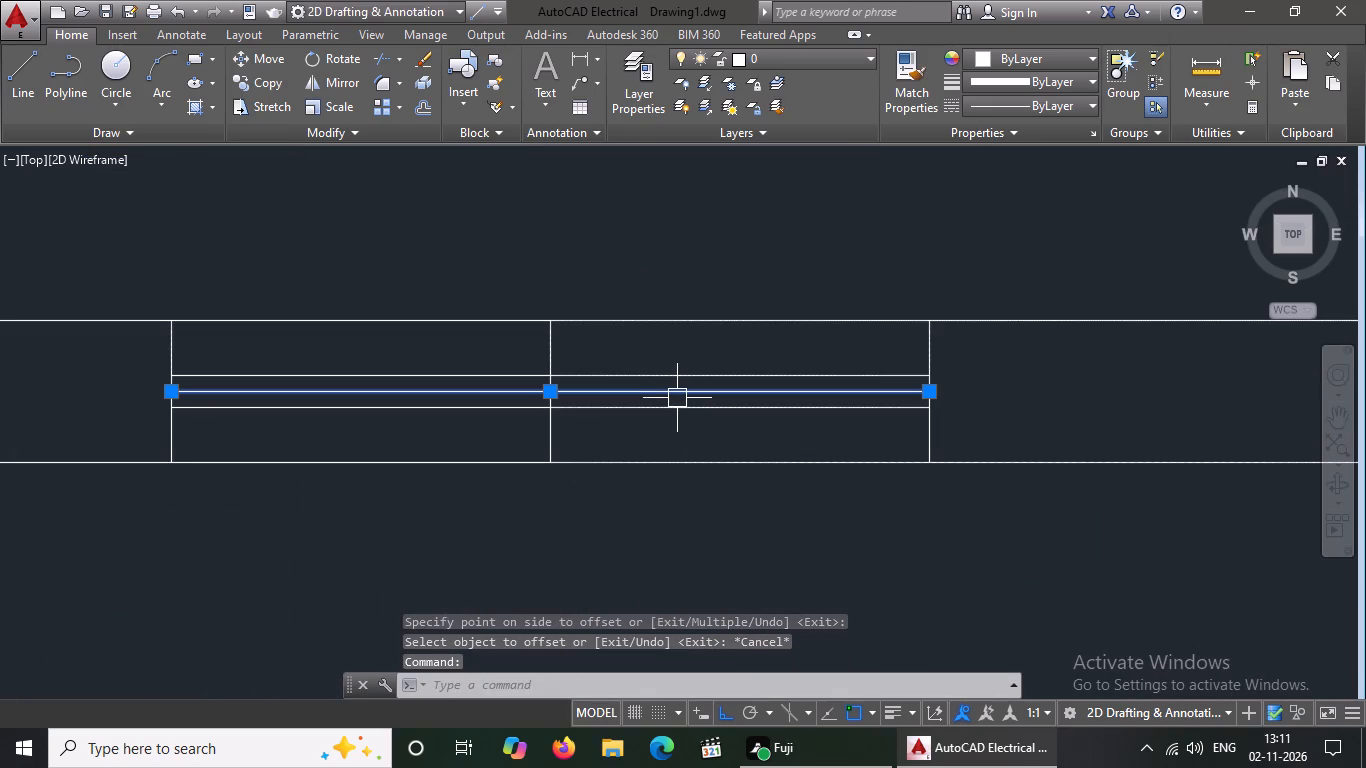
key(Delete)
key(Escape)
Offset the window's two end lines 2" outward, one on each side.
key(o)
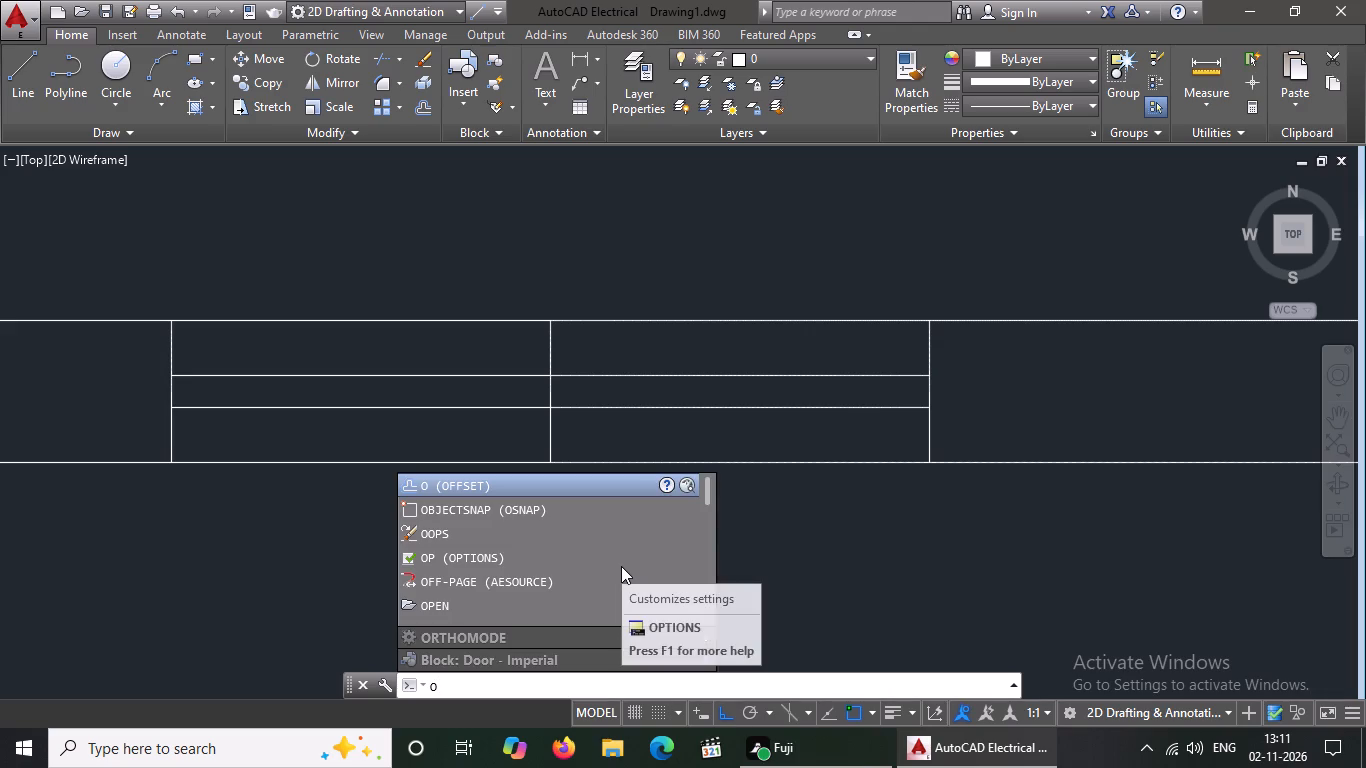
key(Return)
text(2")
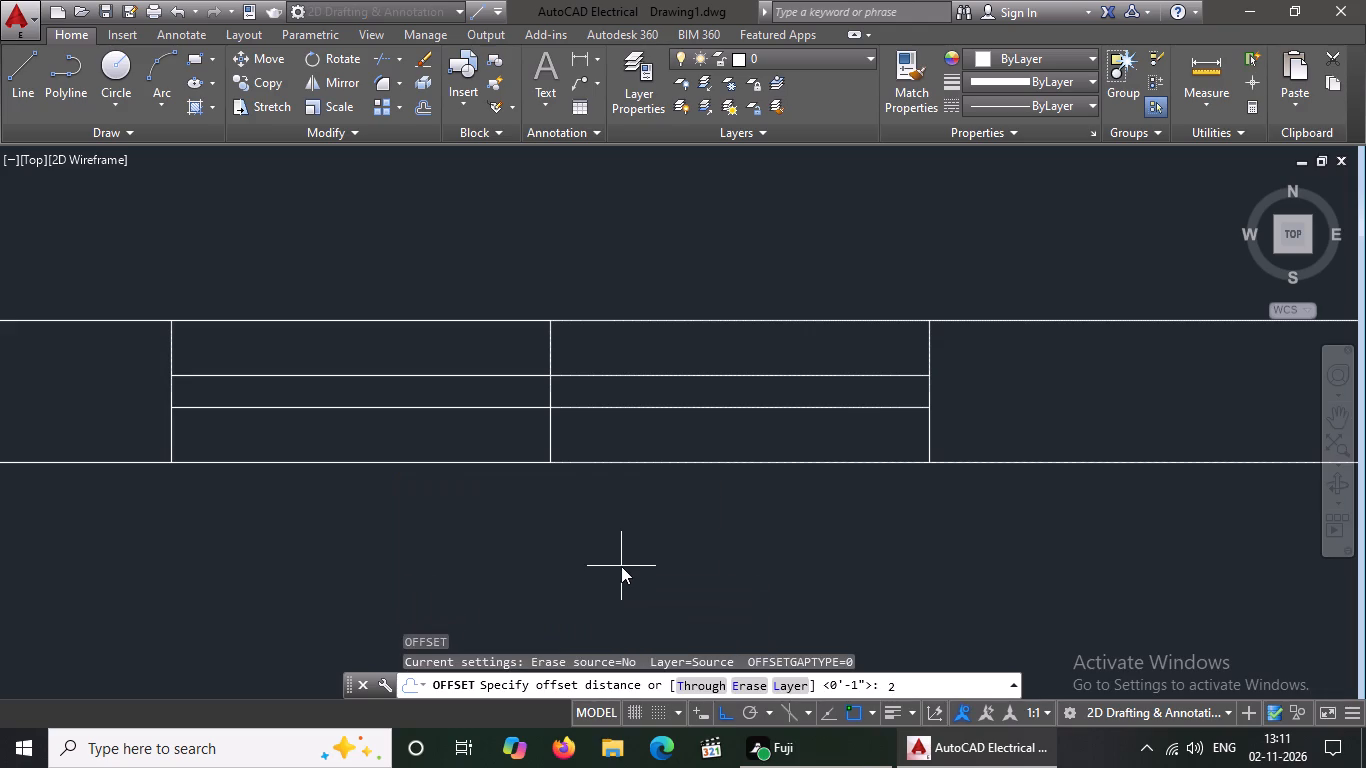
key(Return)
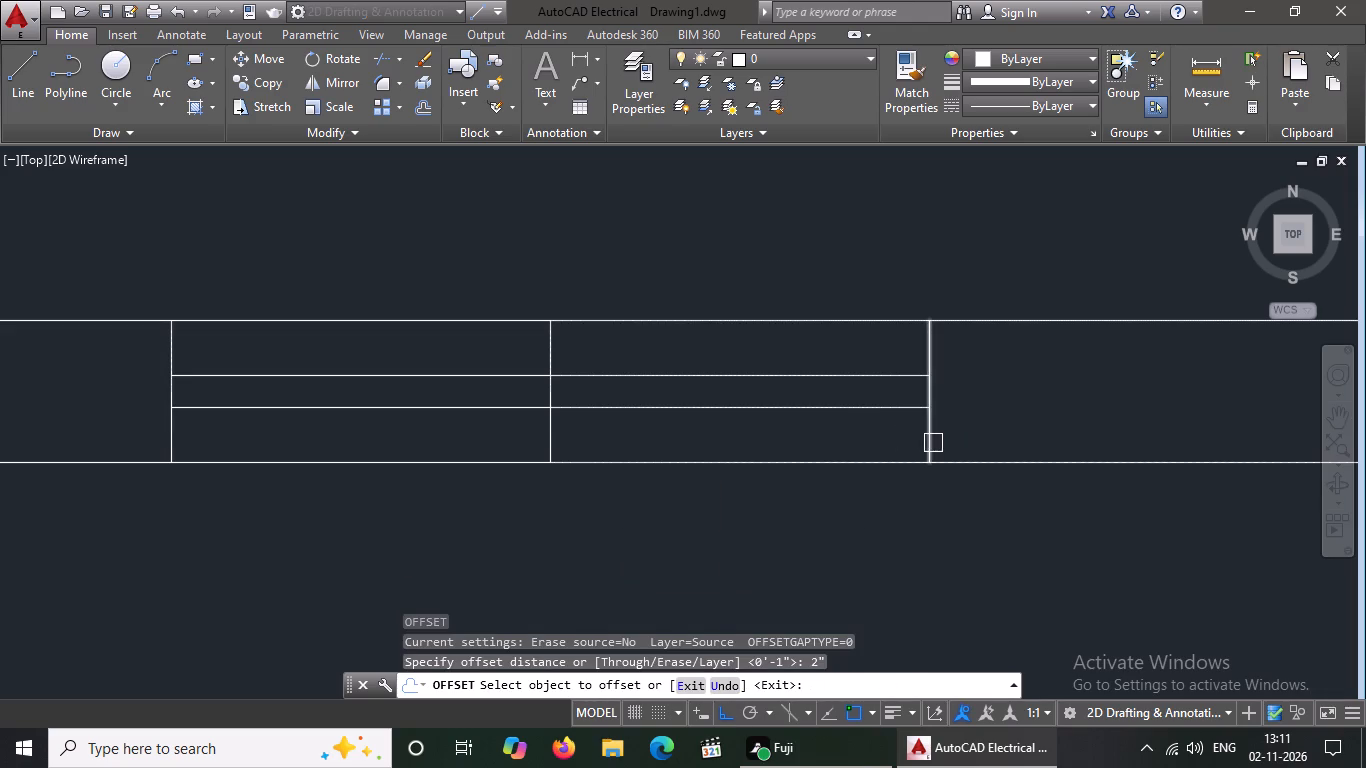
drag(933, 443, 942, 441)
click(1111, 429)
click(175, 436)
click(64, 455)
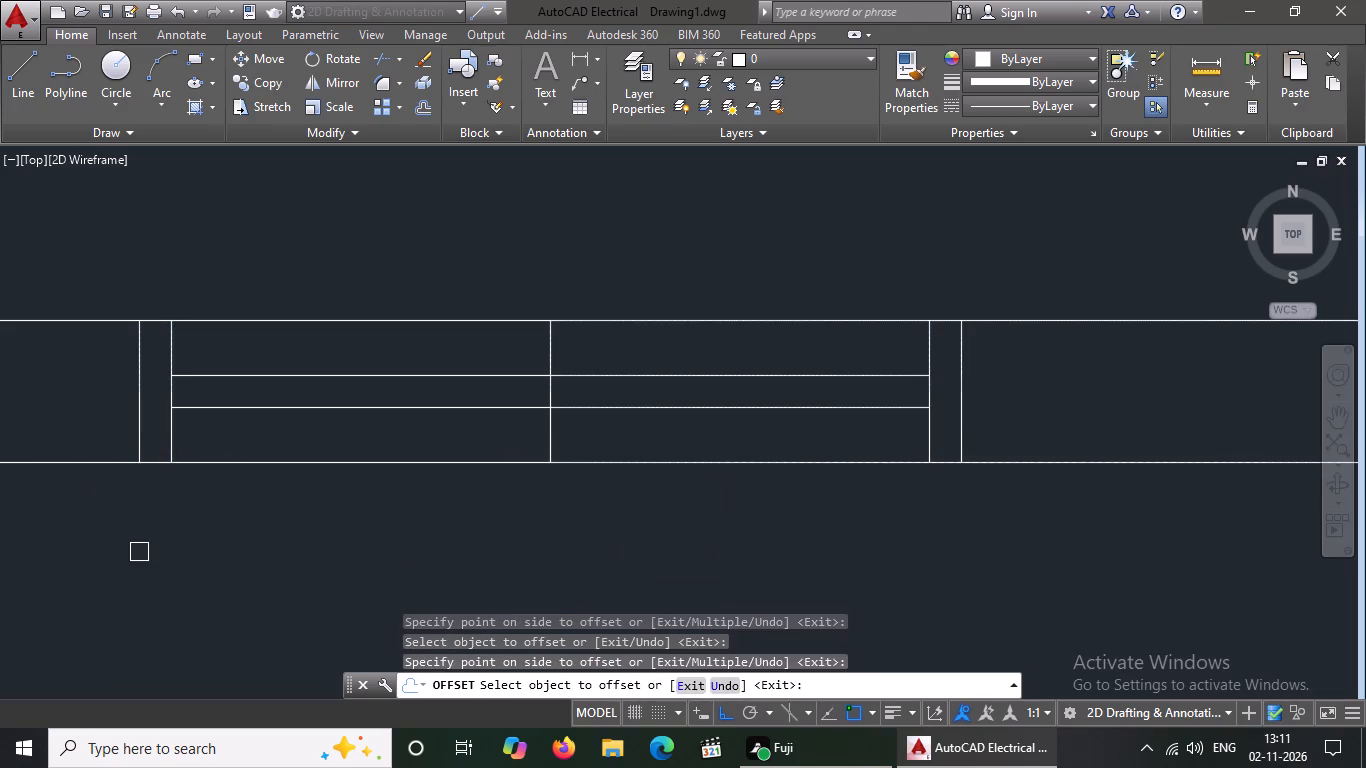
key(Escape)
Draw a line from the window's upper right outer corner, 5" outward along the wall and 1' up.
key(l)
key(Return)
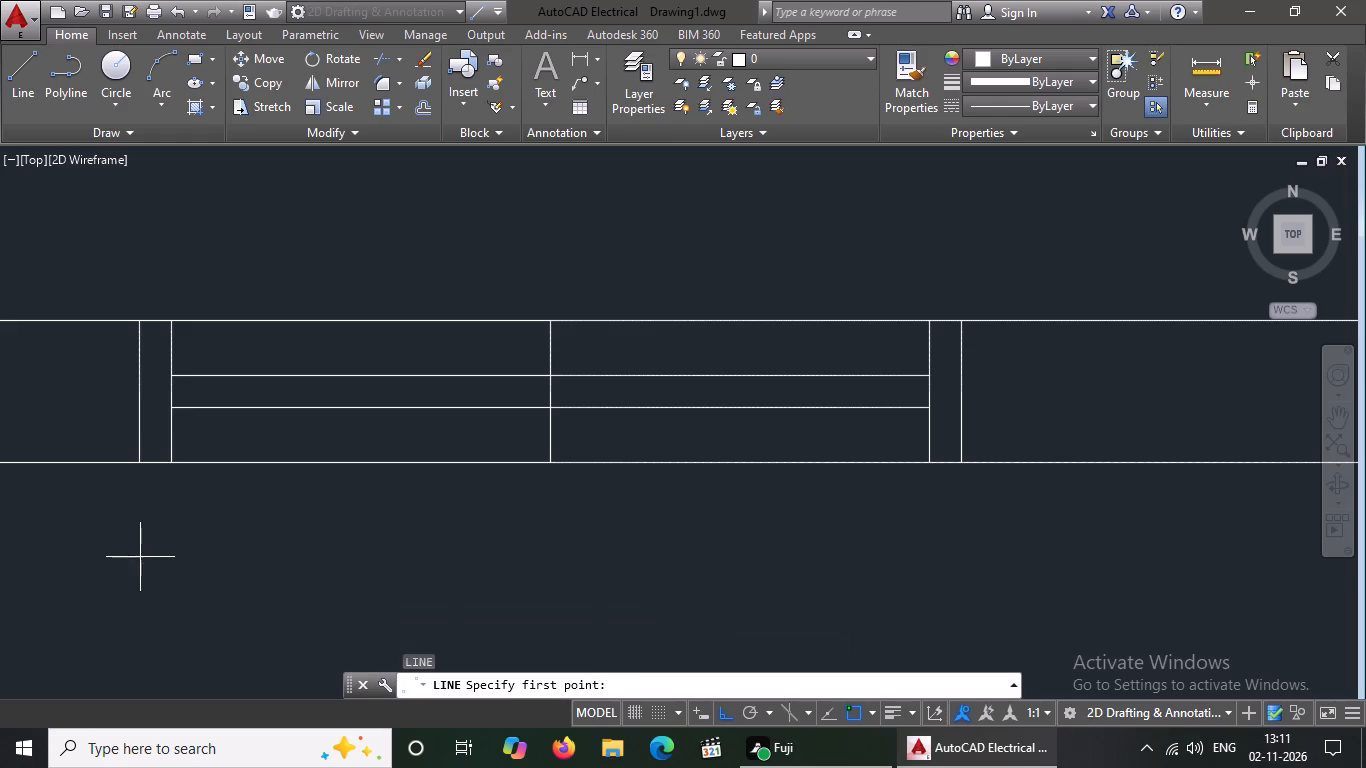
drag(961, 323, 1011, 321)
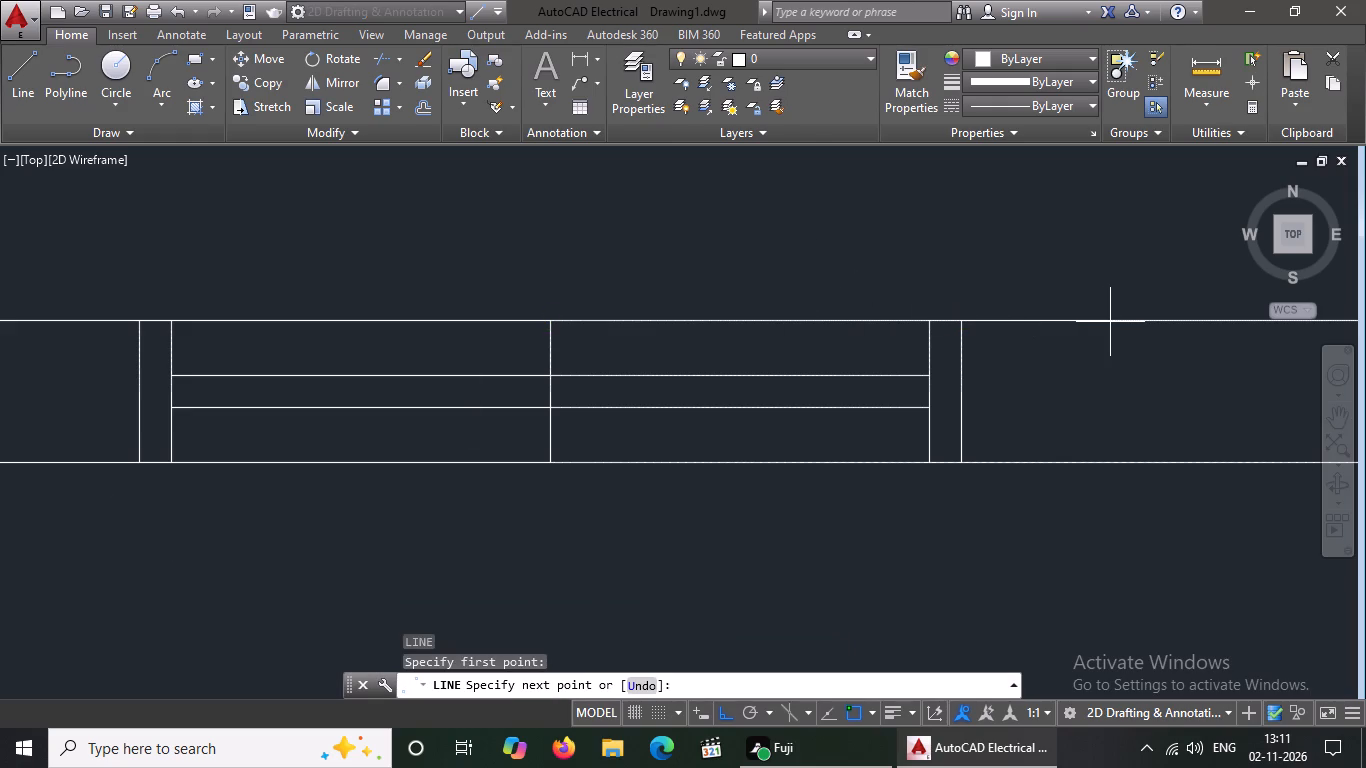
key(5)
key(shift+quotedbl)
key(Return)
scroll(1110, 329, down, 3)
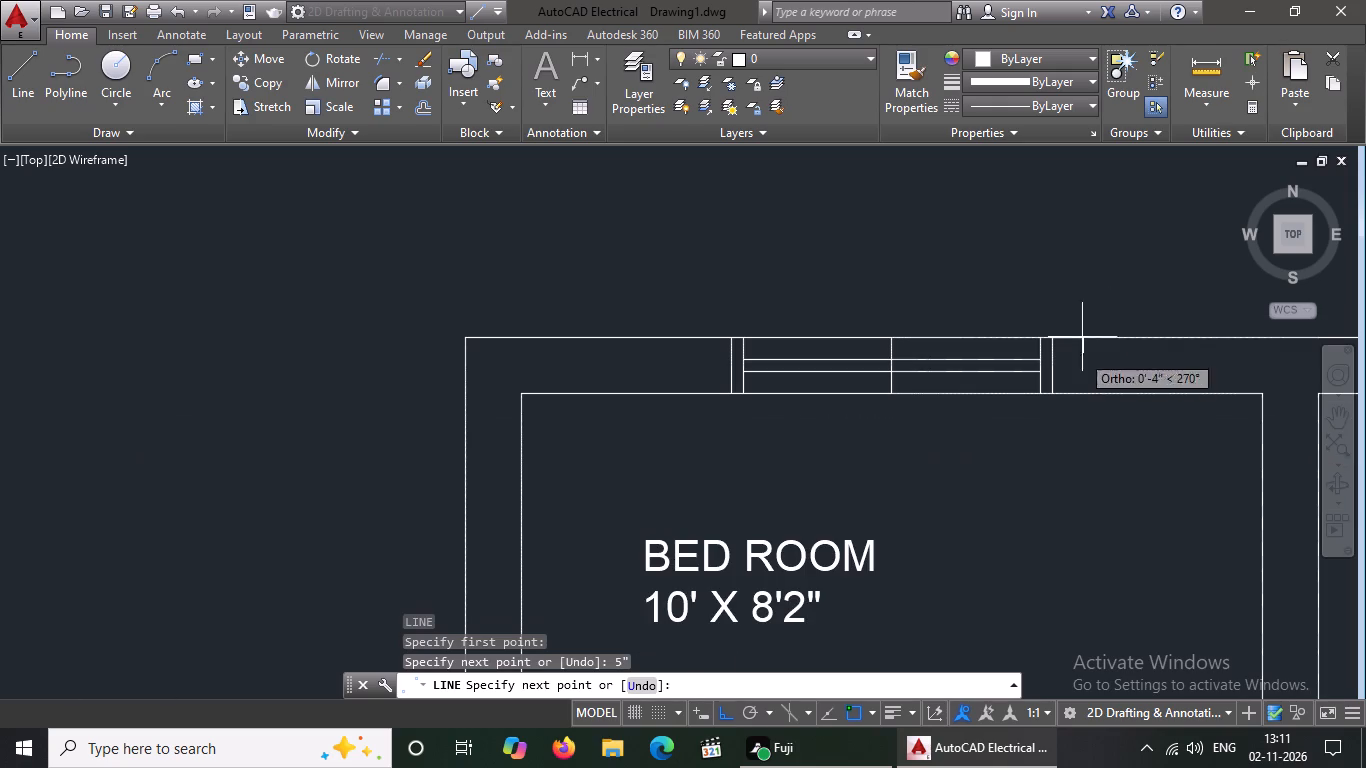
text(1')
key(Return)
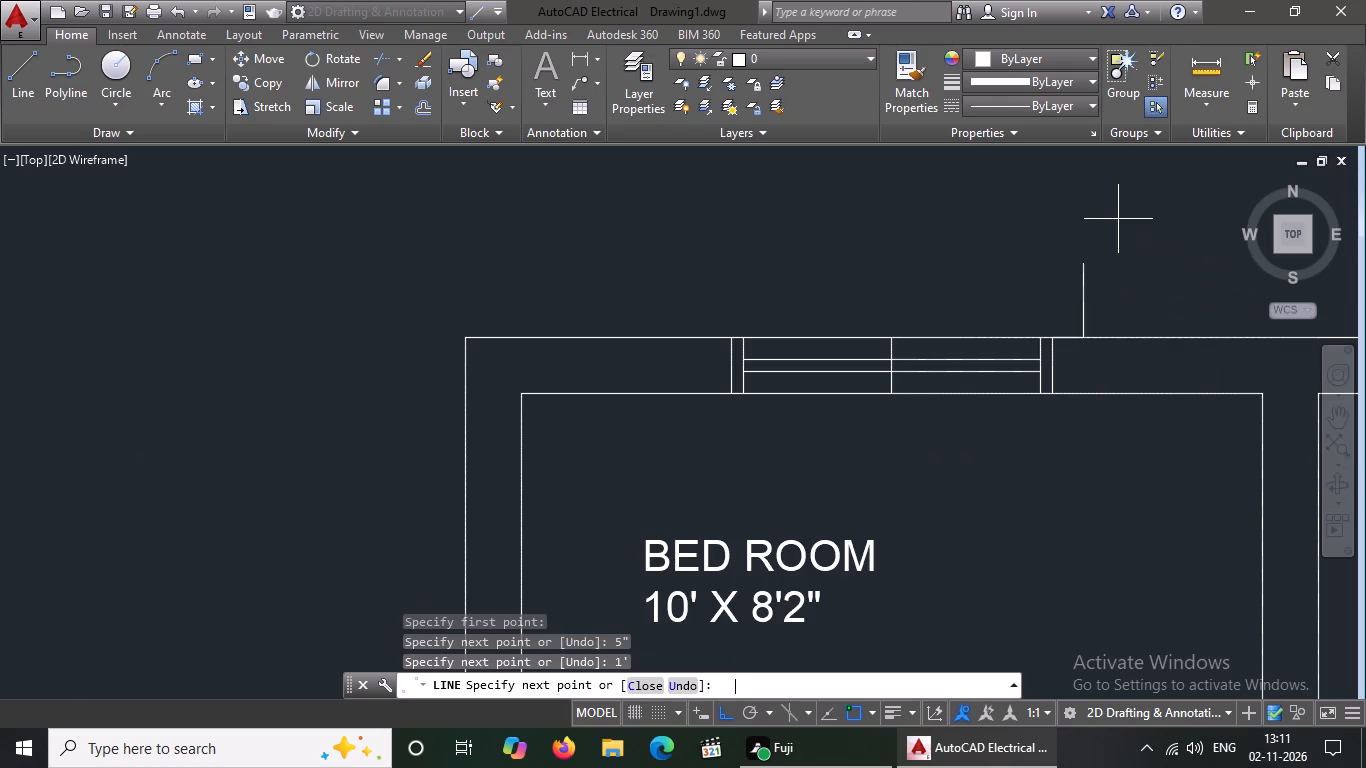
key(Return)
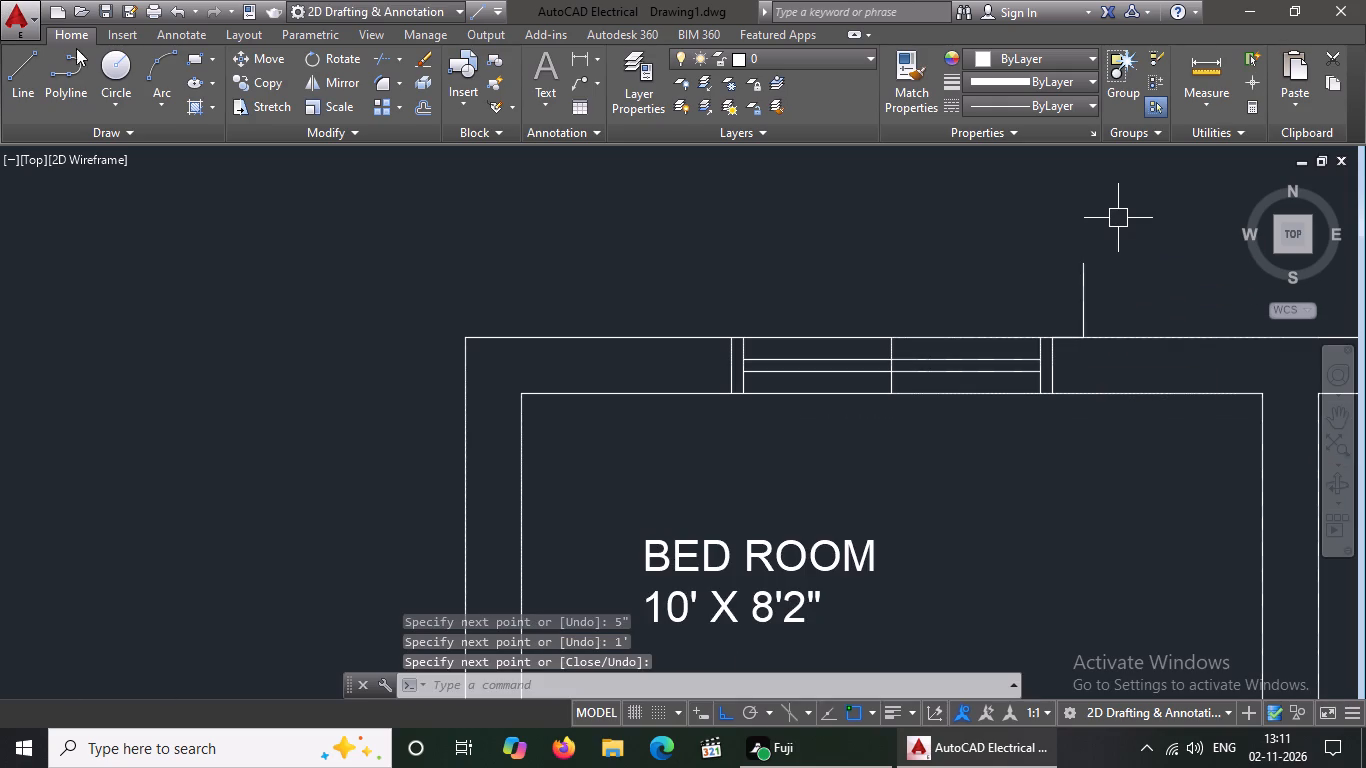
Draw a line from the window's upper left outer corner, 5" outward and 1' up, and join it across to the right projection line's top end.
click(25, 90)
scroll(714, 359, up, 2)
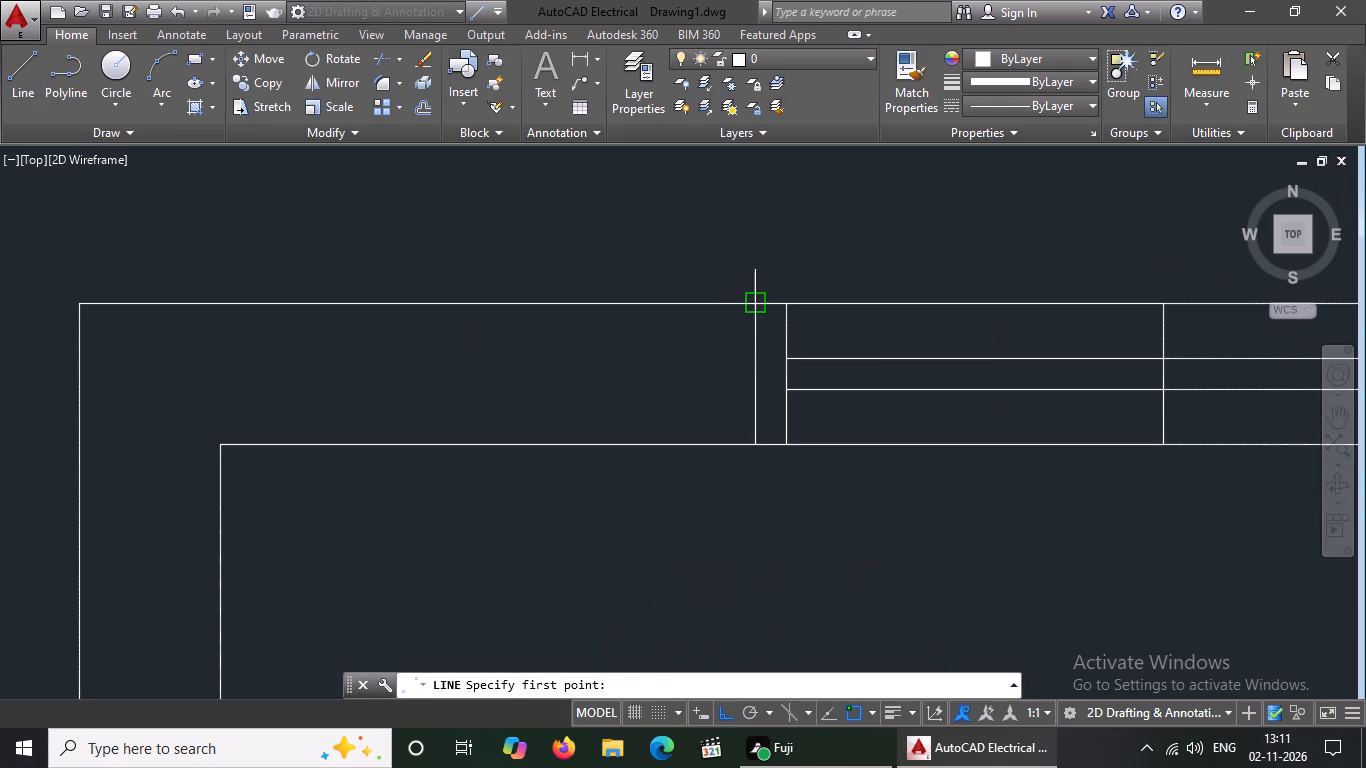
click(753, 305)
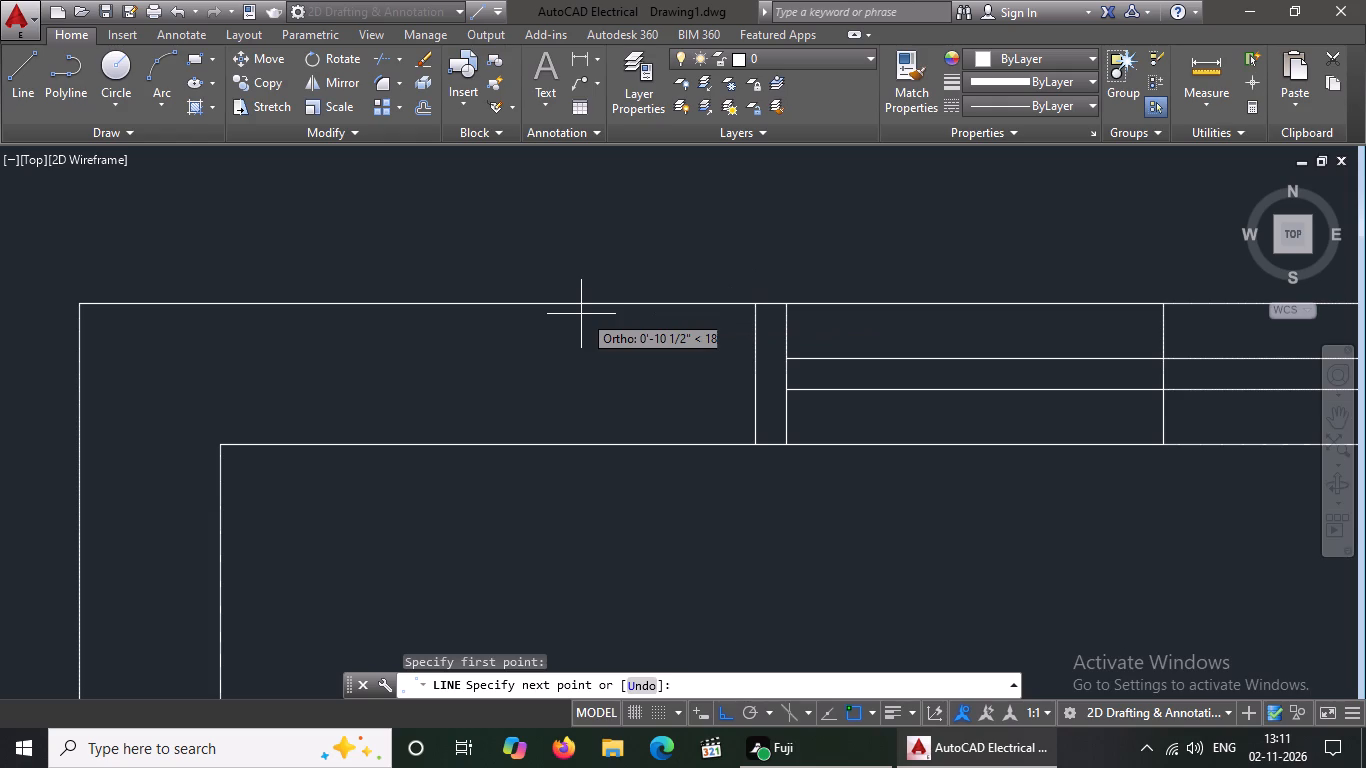
key(5)
key(shift+quotedbl)
key(Return)
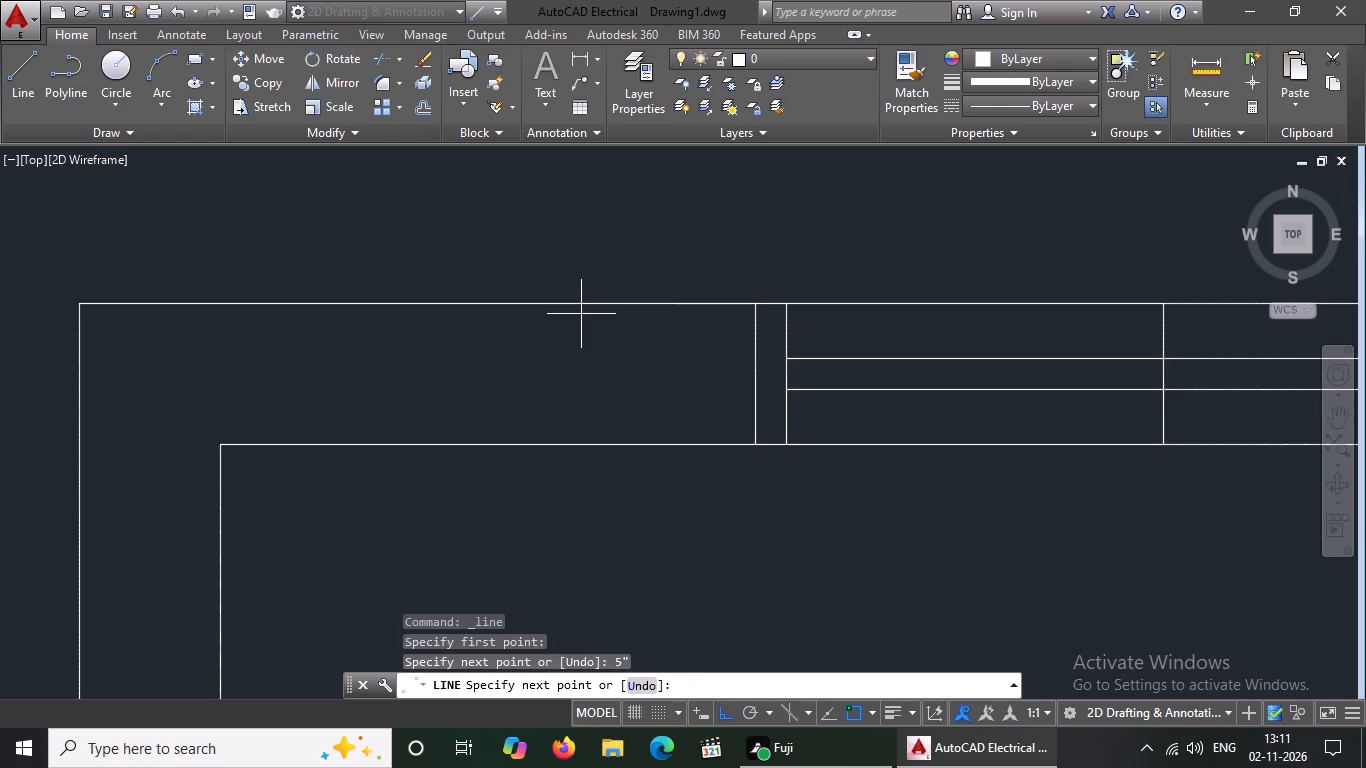
scroll(574, 319, down, 3)
text(1')
key(Return)
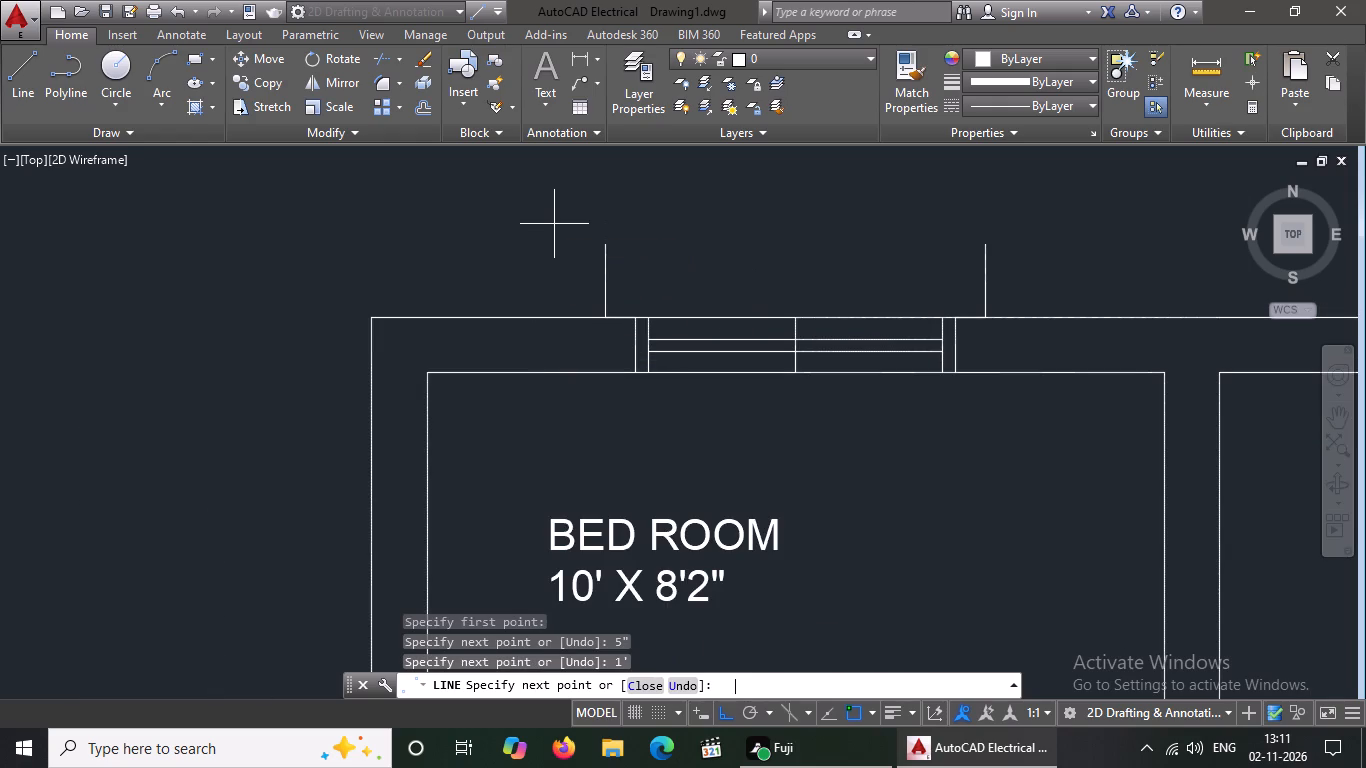
click(979, 244)
key(Escape)
With the projection outline above the window selected, load the ACAD_ISO02W100 ISO dash linetype into the drawing.
click(504, 183)
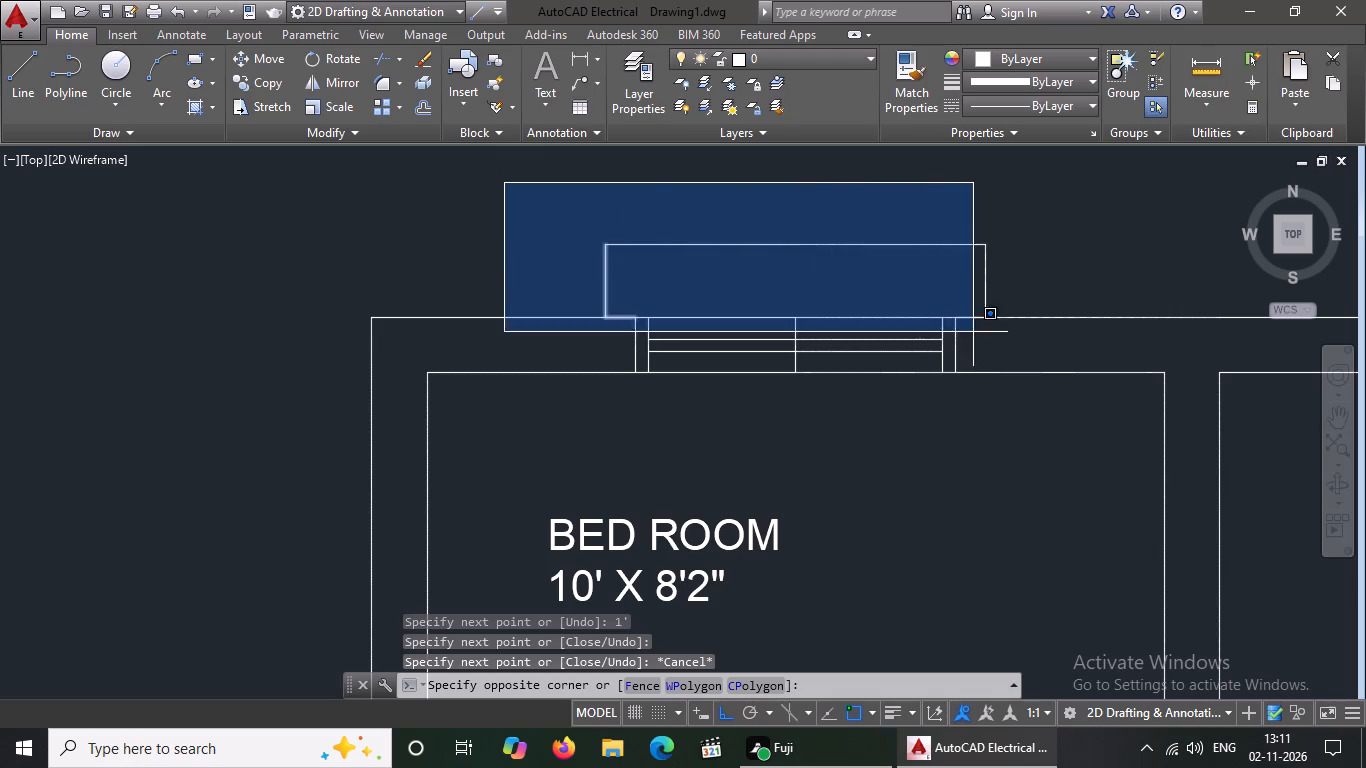
click(1006, 332)
click(1045, 107)
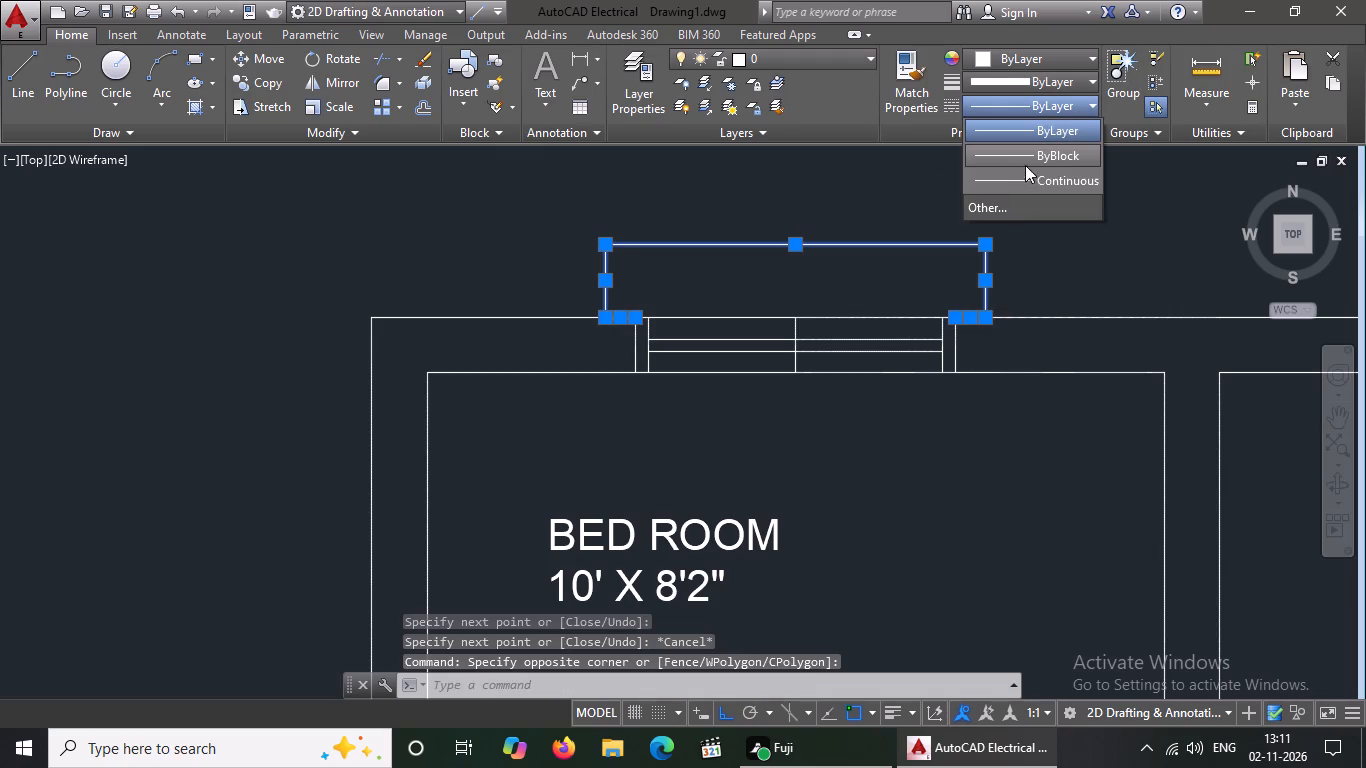
click(1016, 203)
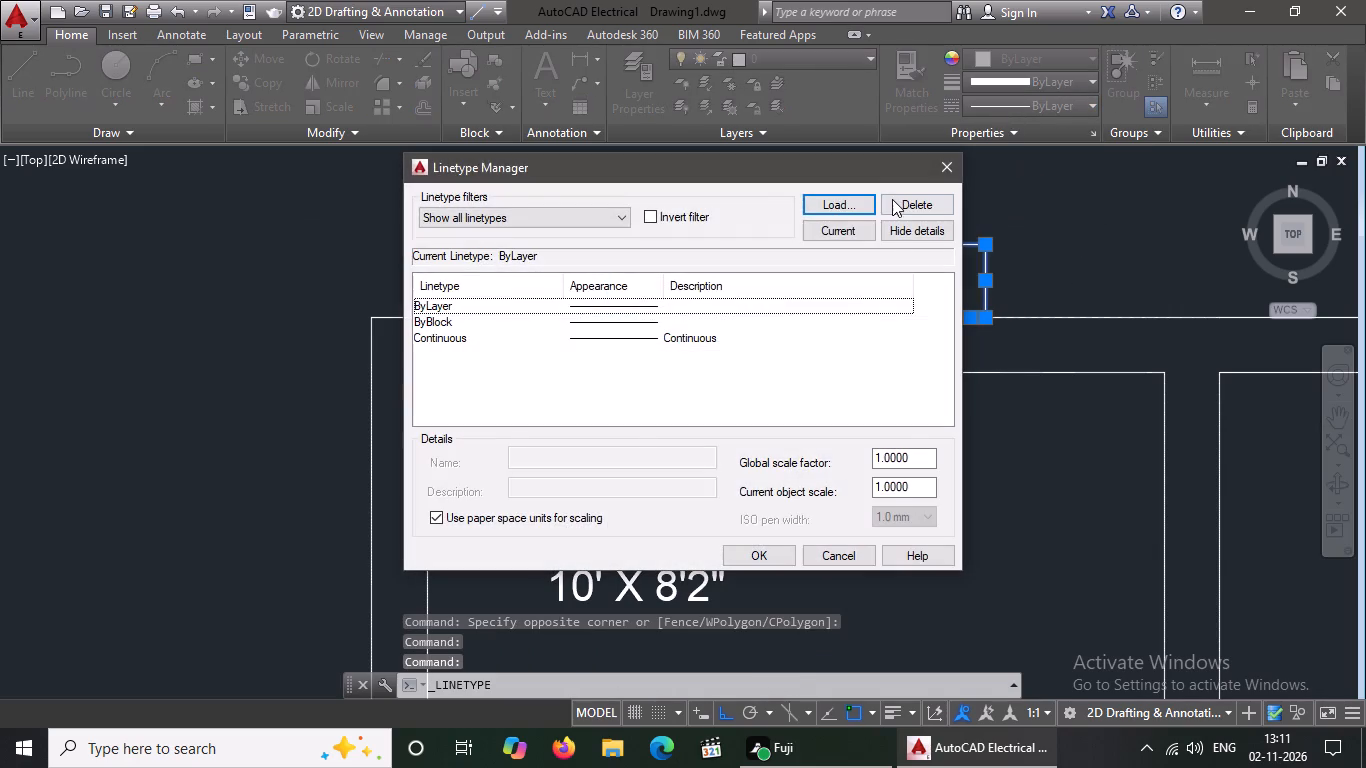
click(836, 198)
click(675, 334)
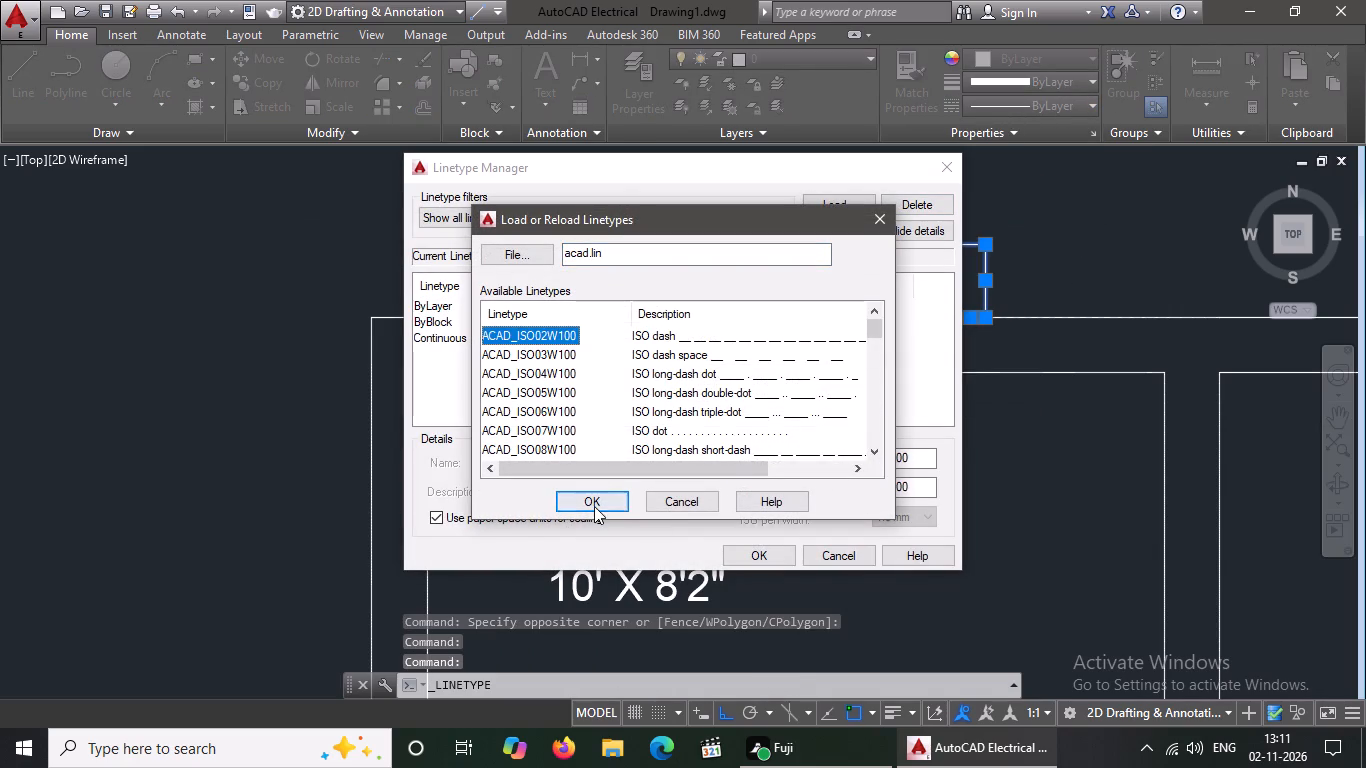
click(594, 505)
click(702, 336)
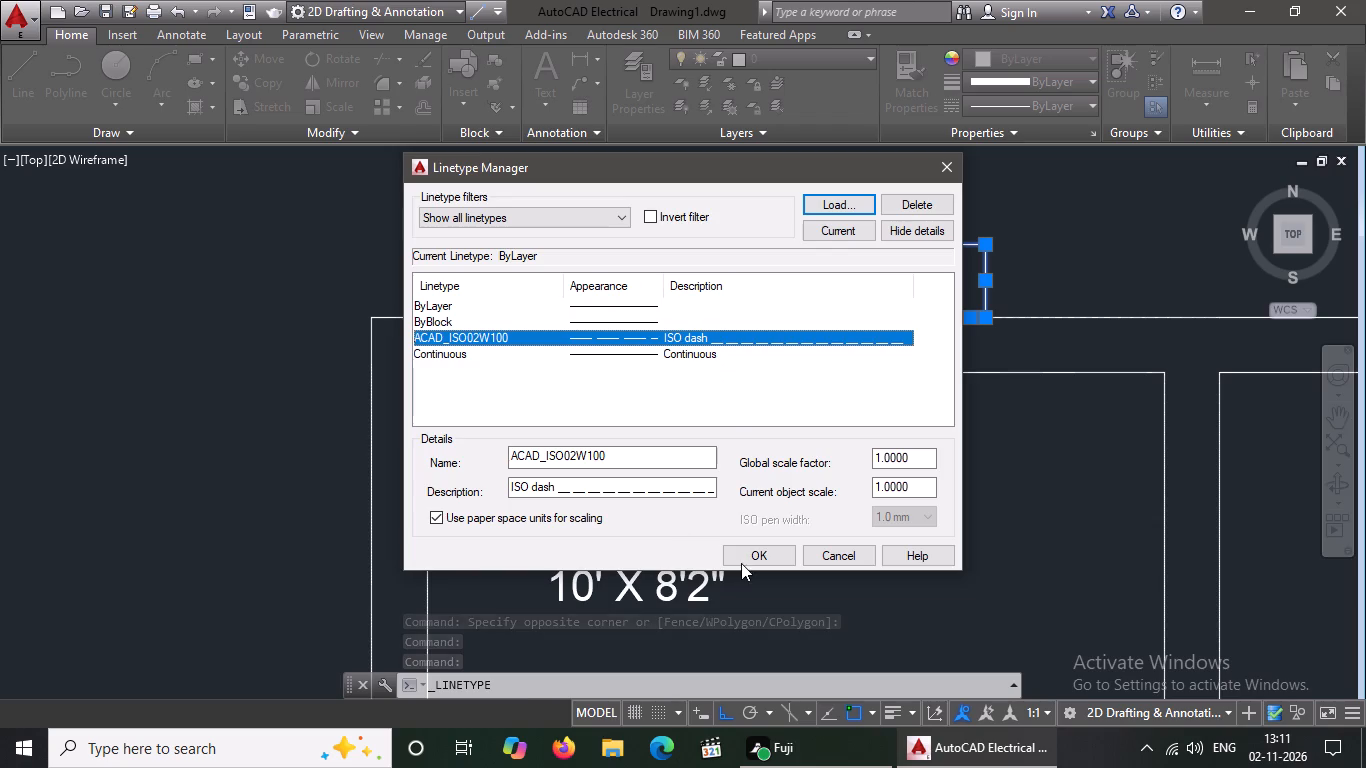
click(752, 562)
Apply the ACAD_ISO02W100 linetype to the five-line projection outline above the 10' X 8'2" bedroom window.
drag(521, 222, 531, 228)
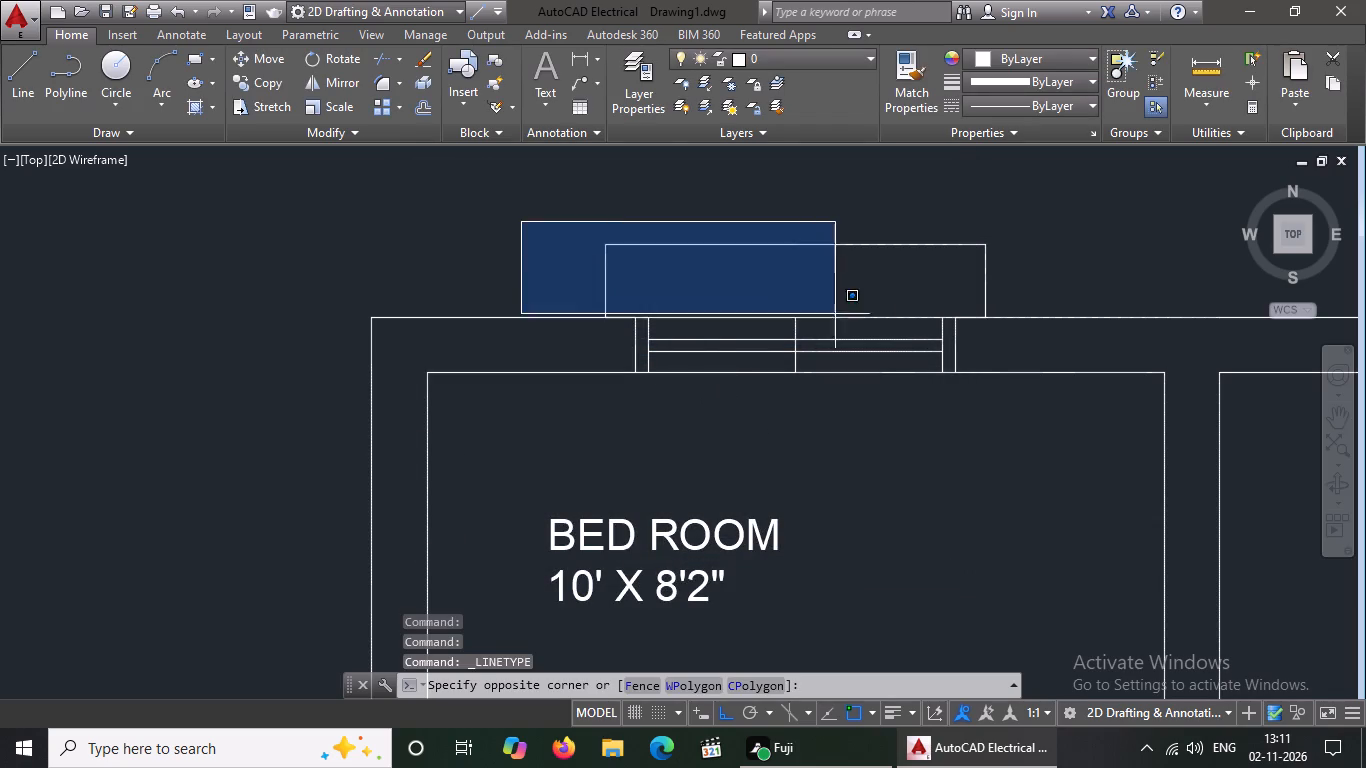
click(1012, 329)
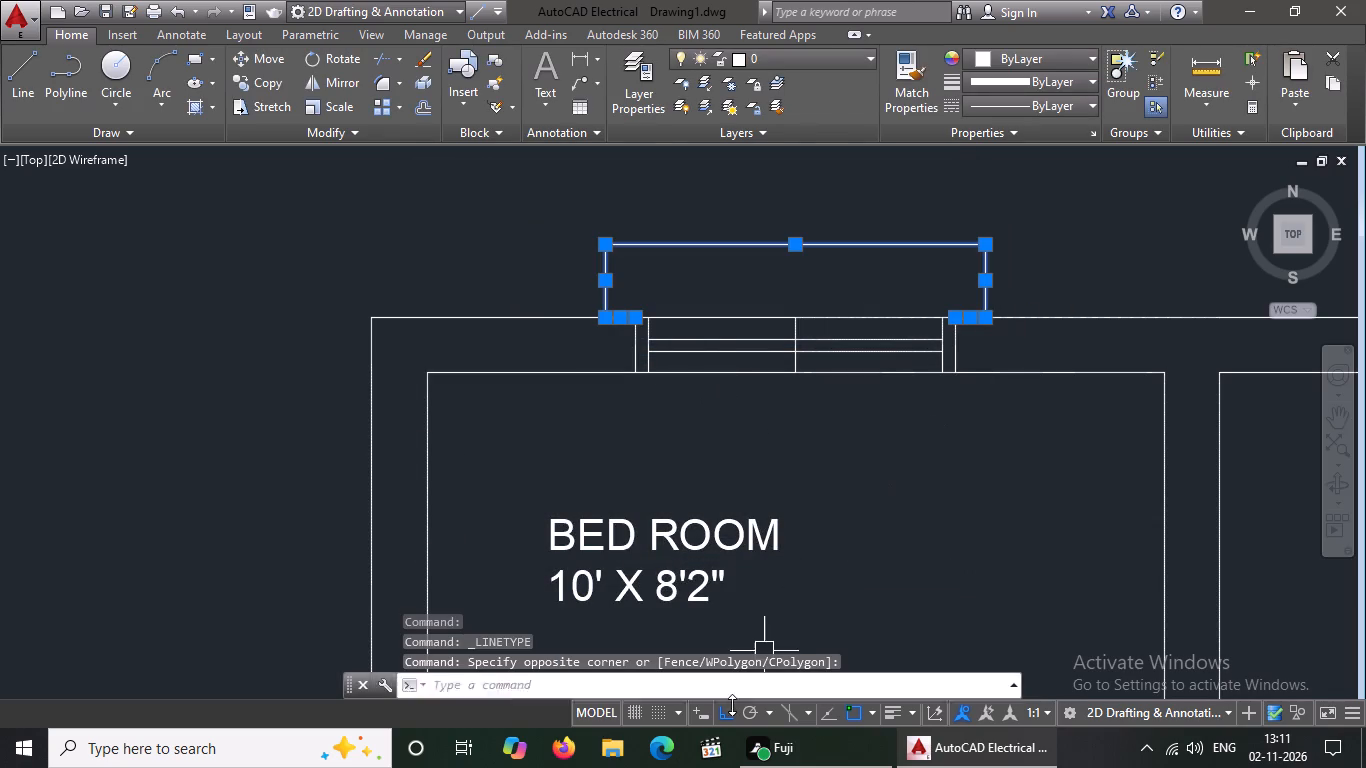
click(1035, 102)
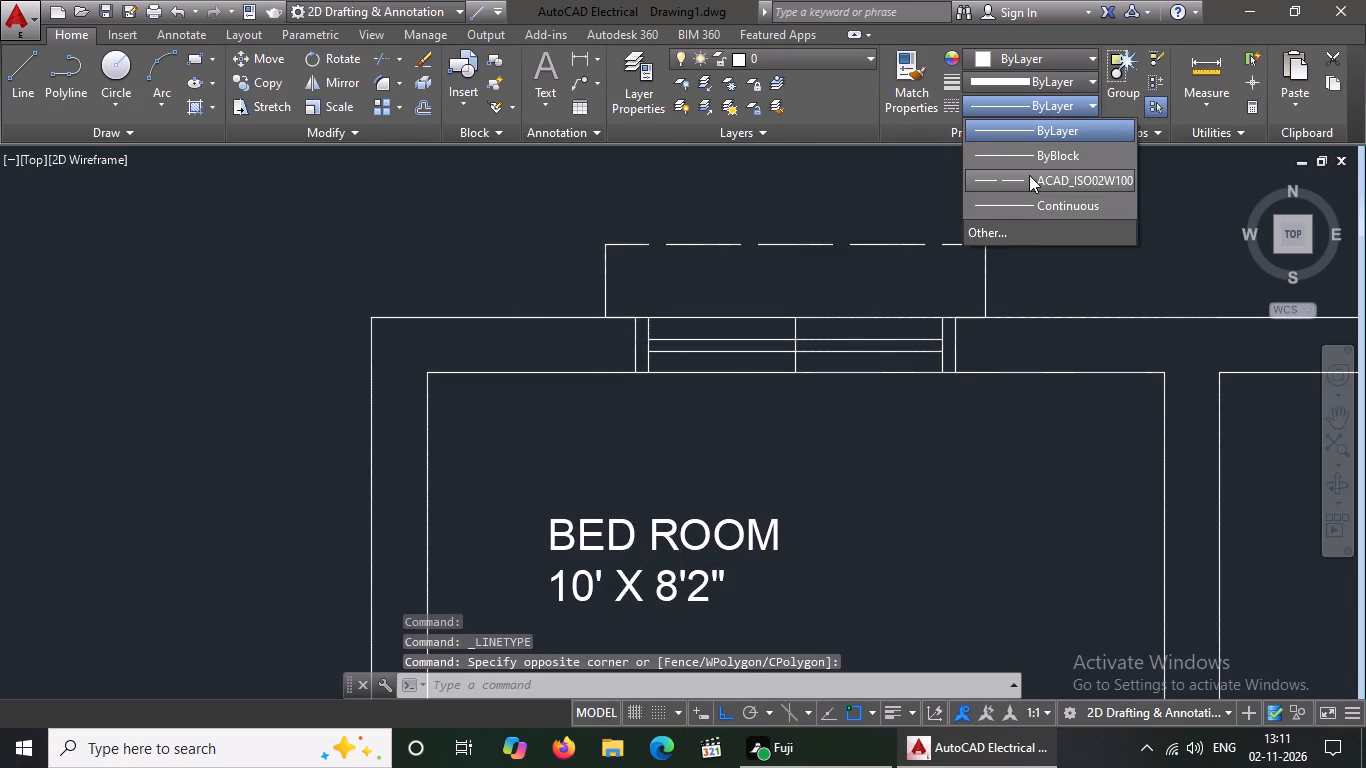
click(1029, 175)
Set the linetype scale of the selected window projection outline to 2.
right_click(520, 221)
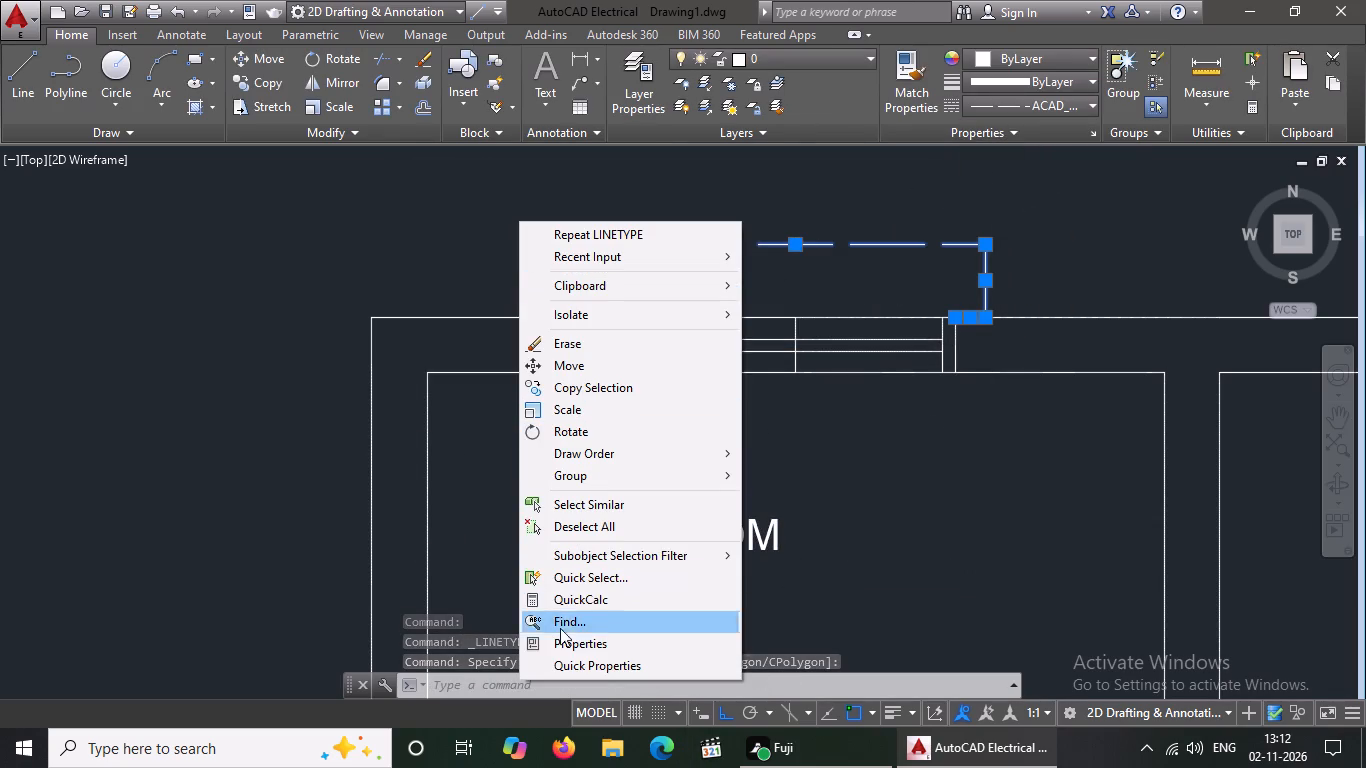
click(583, 635)
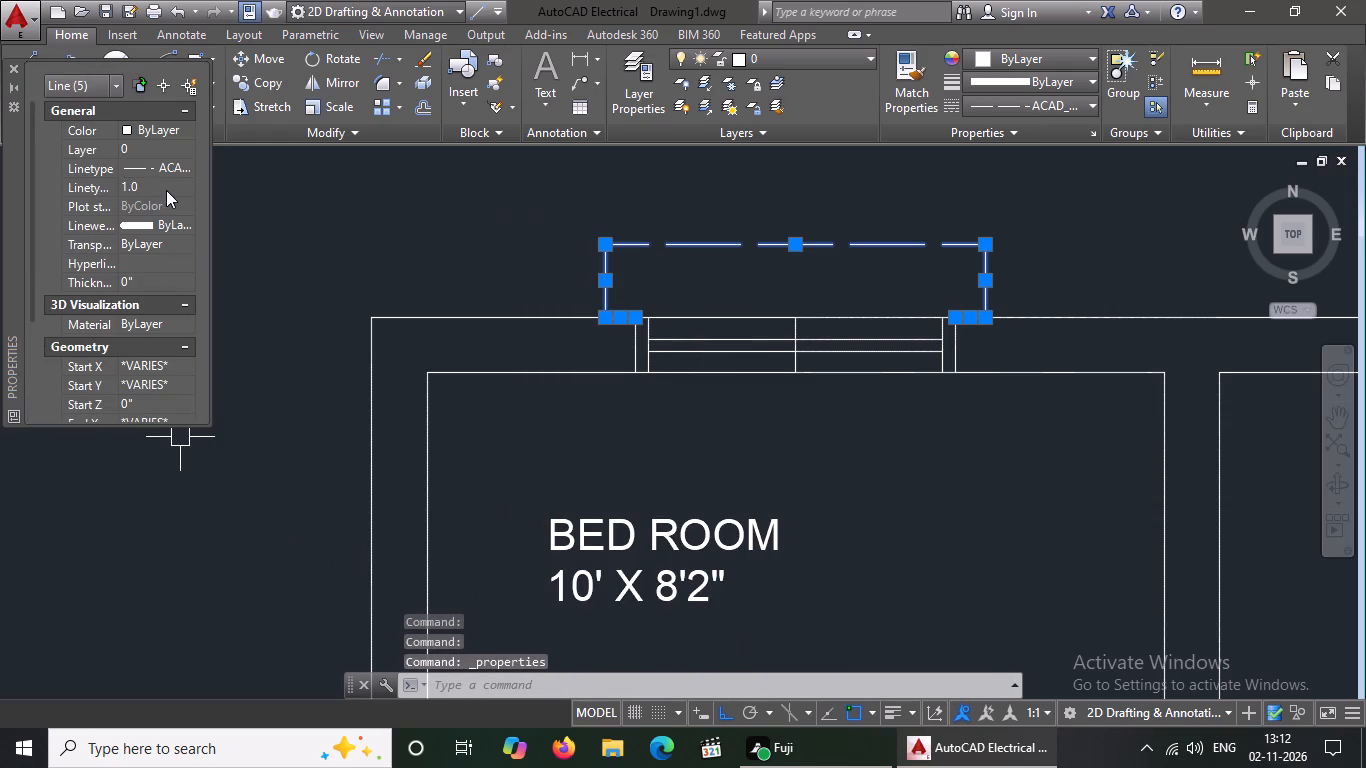
click(166, 190)
key(BackSpace)
key(BackSpace)
key(2)
key(Return)
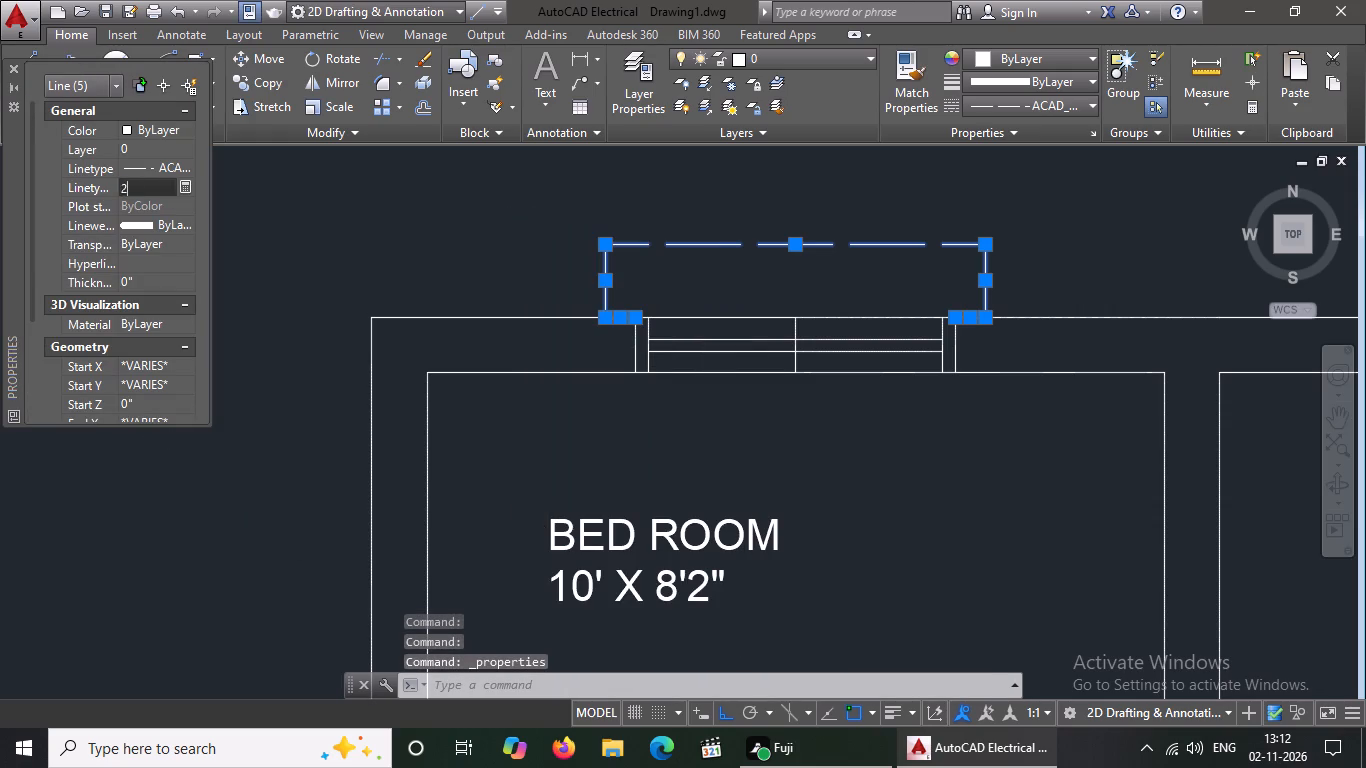
key(Escape)
Draw a 9" line across the upper outer wall from the midpoint of the 10' X 9' bedroom's inner wall line.
scroll(331, 258, down, 2)
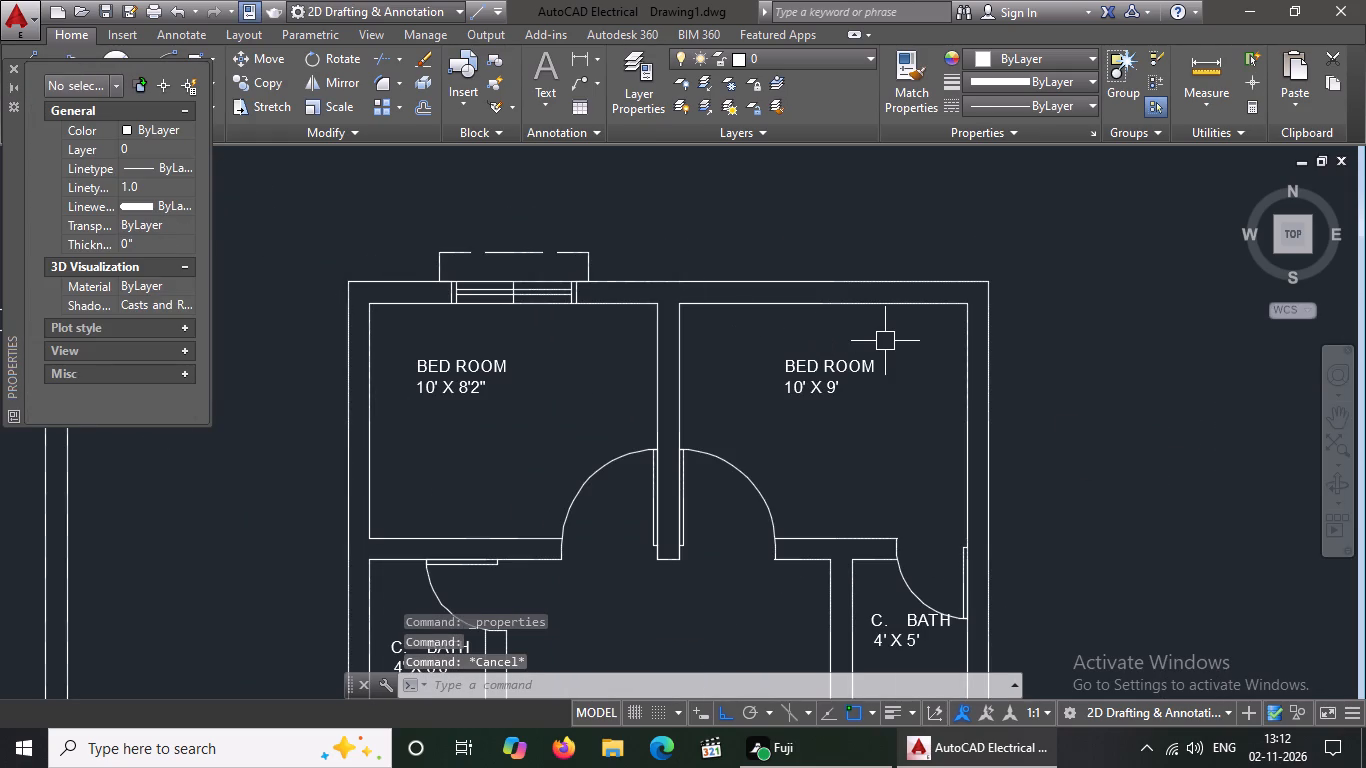
key(l)
key(Return)
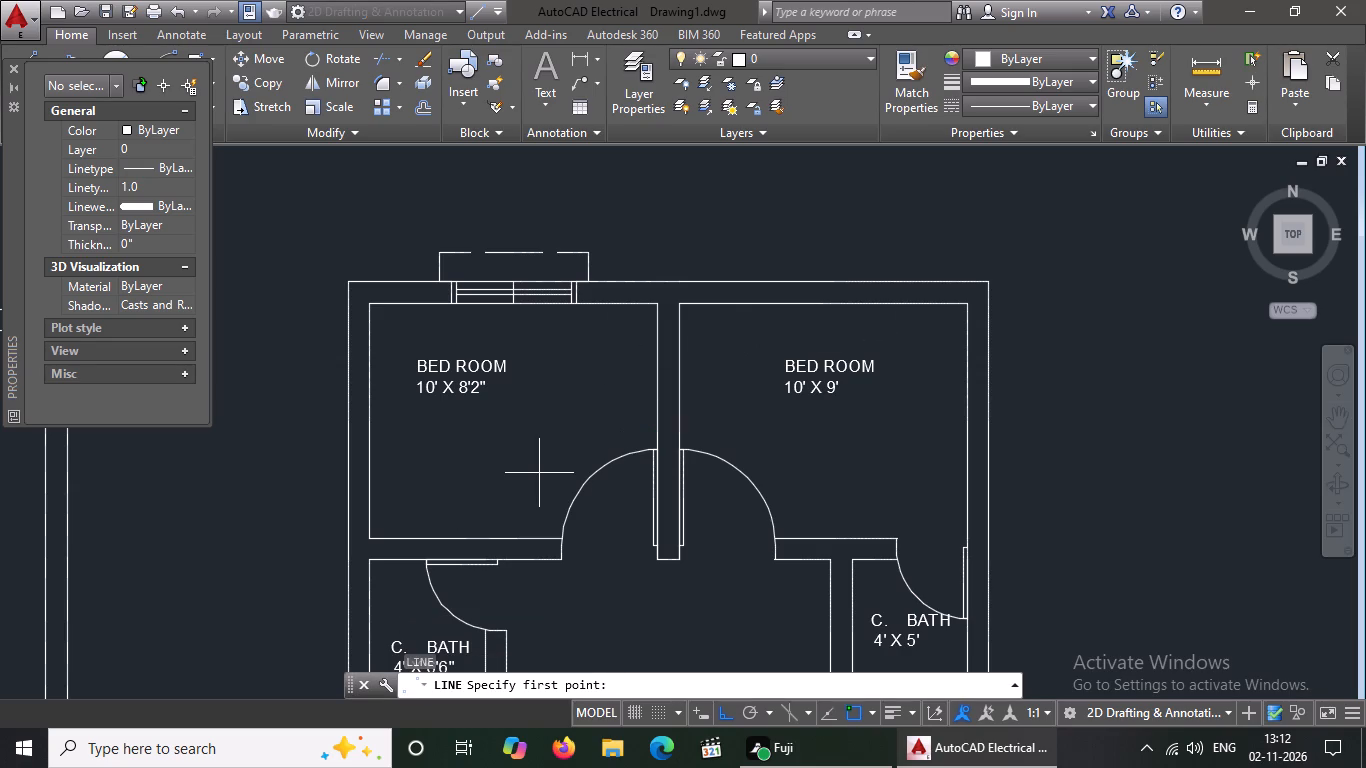
click(820, 300)
key(9)
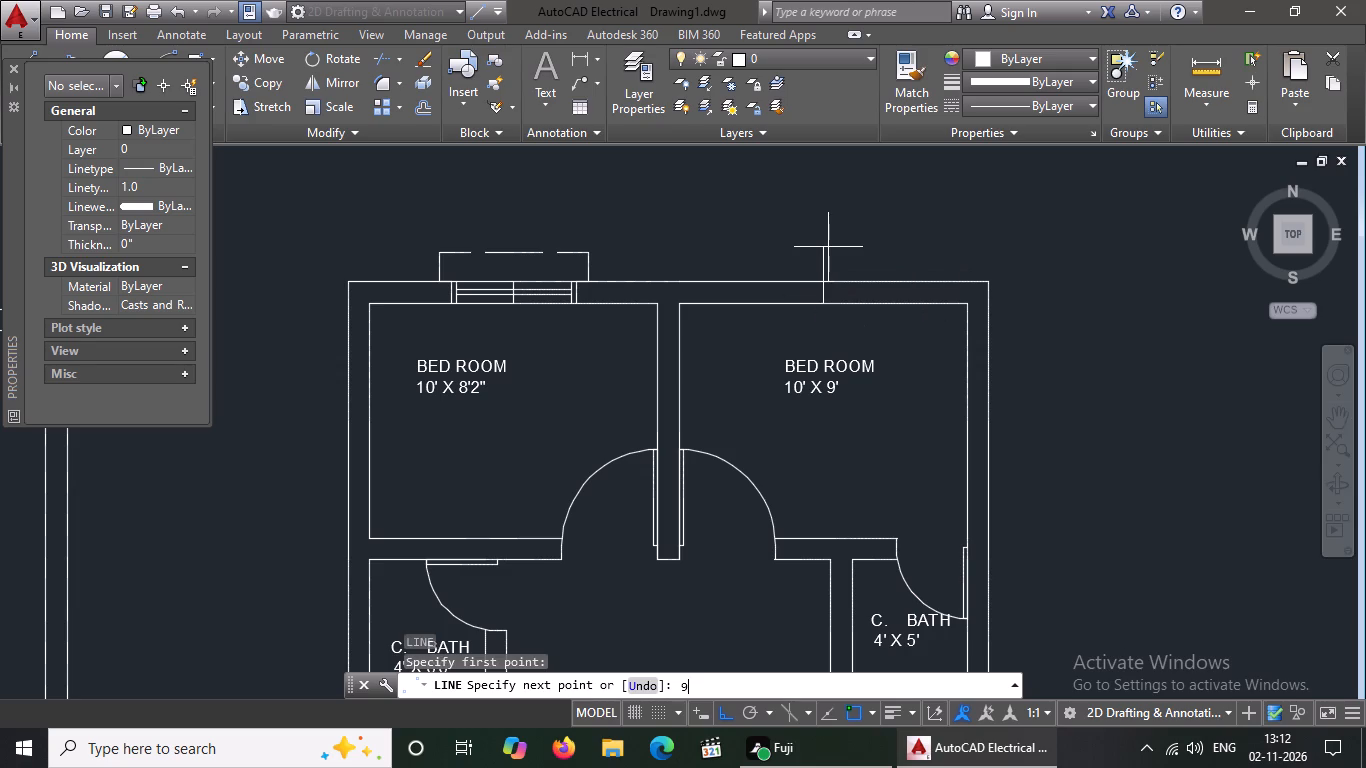
key(shift+quotedbl)
key(Return)
key(Return)
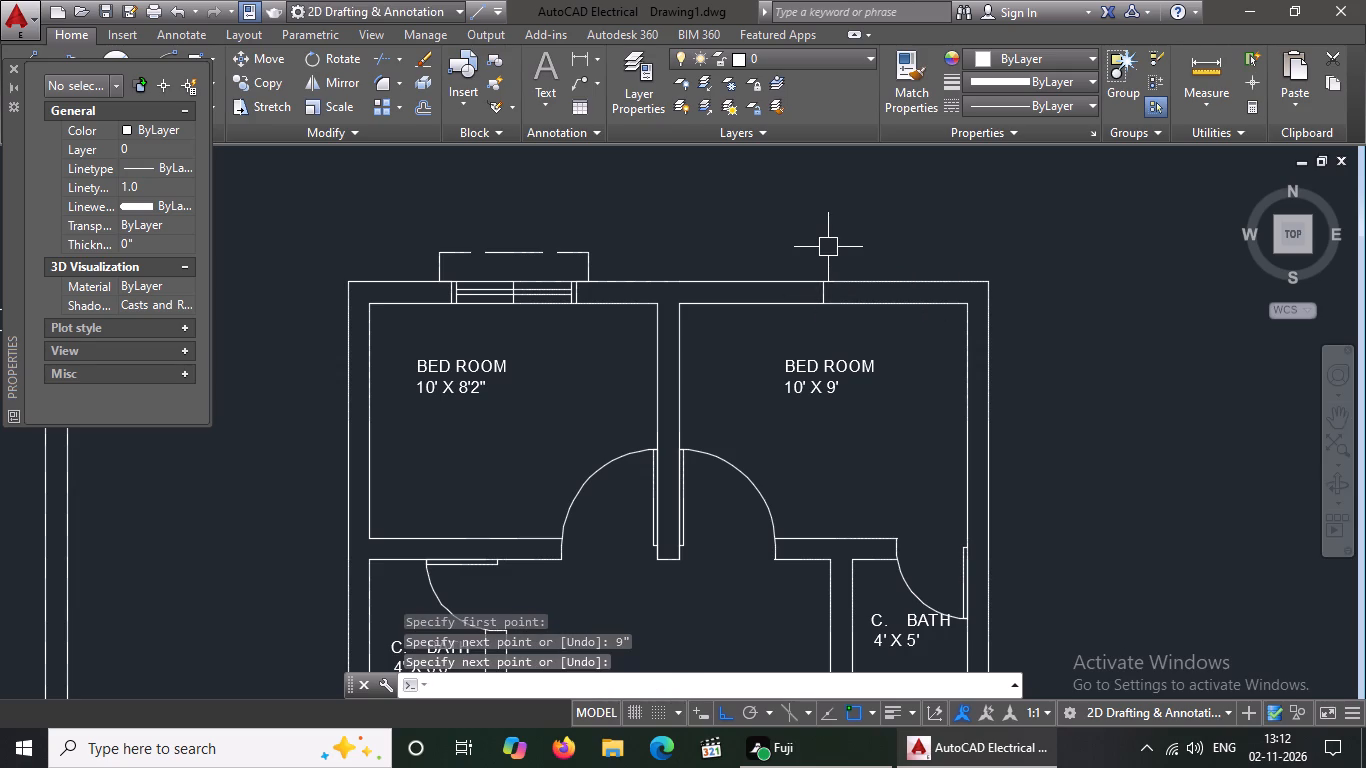
key(Escape)
Offset the 9" wall line 2' to each side to mark the ends of the 10' X 9' bedroom window.
key(o)
key(Return)
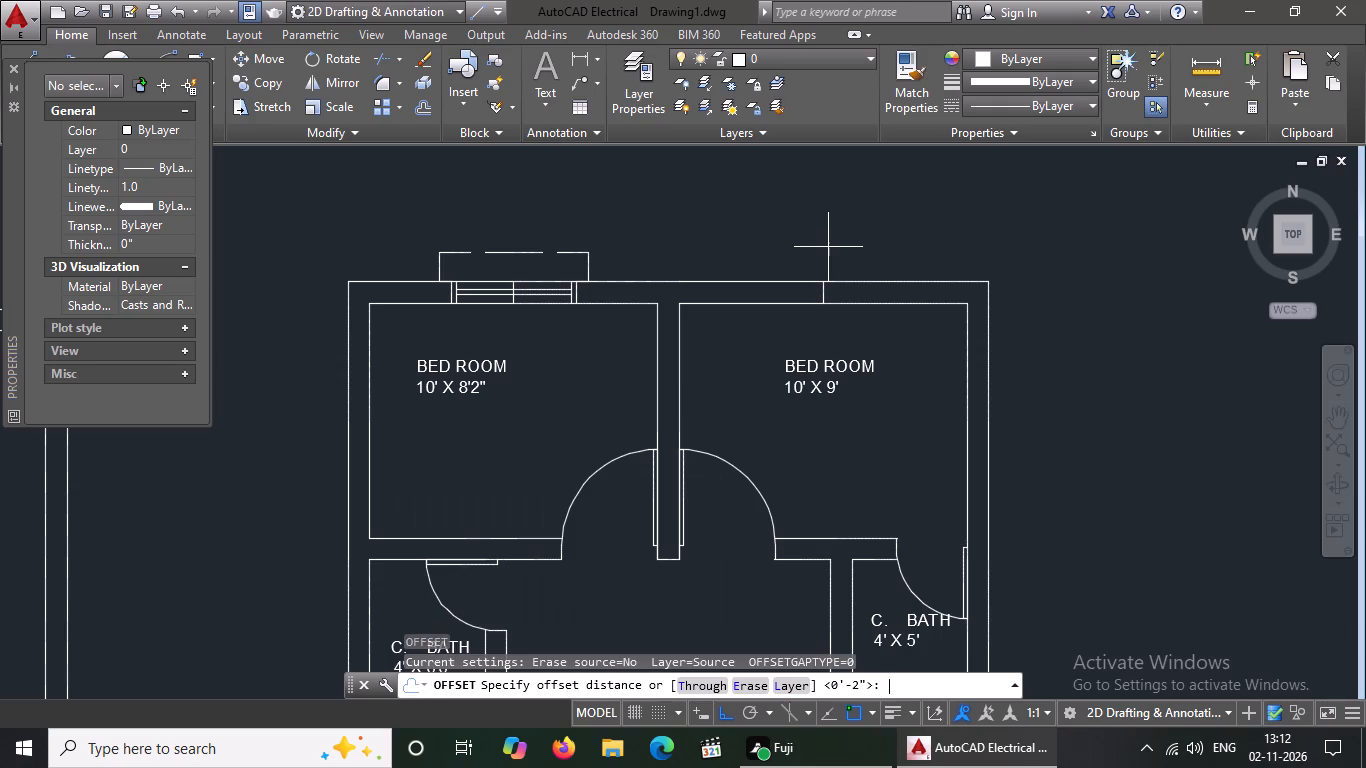
text(2')
key(Return)
scroll(840, 311, up, 2)
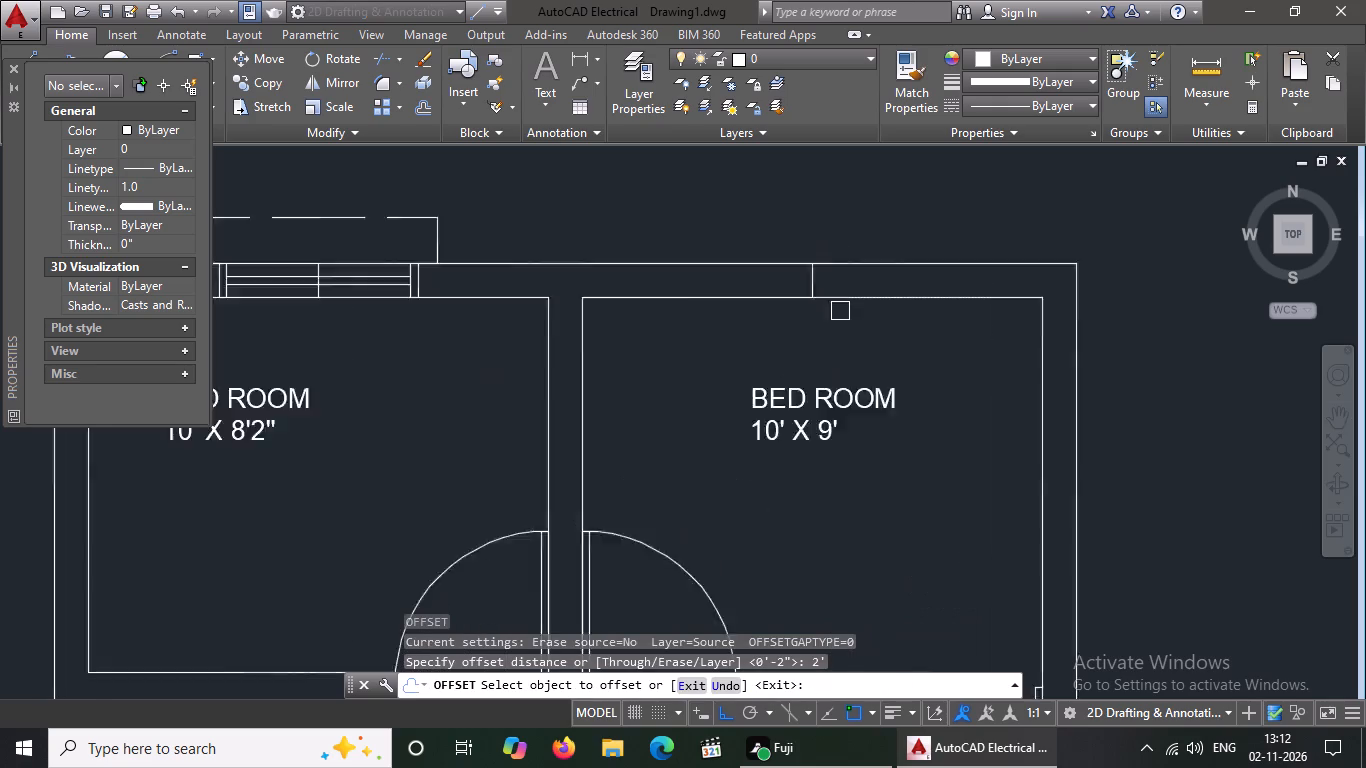
scroll(840, 311, up, 1)
click(769, 229)
click(1140, 221)
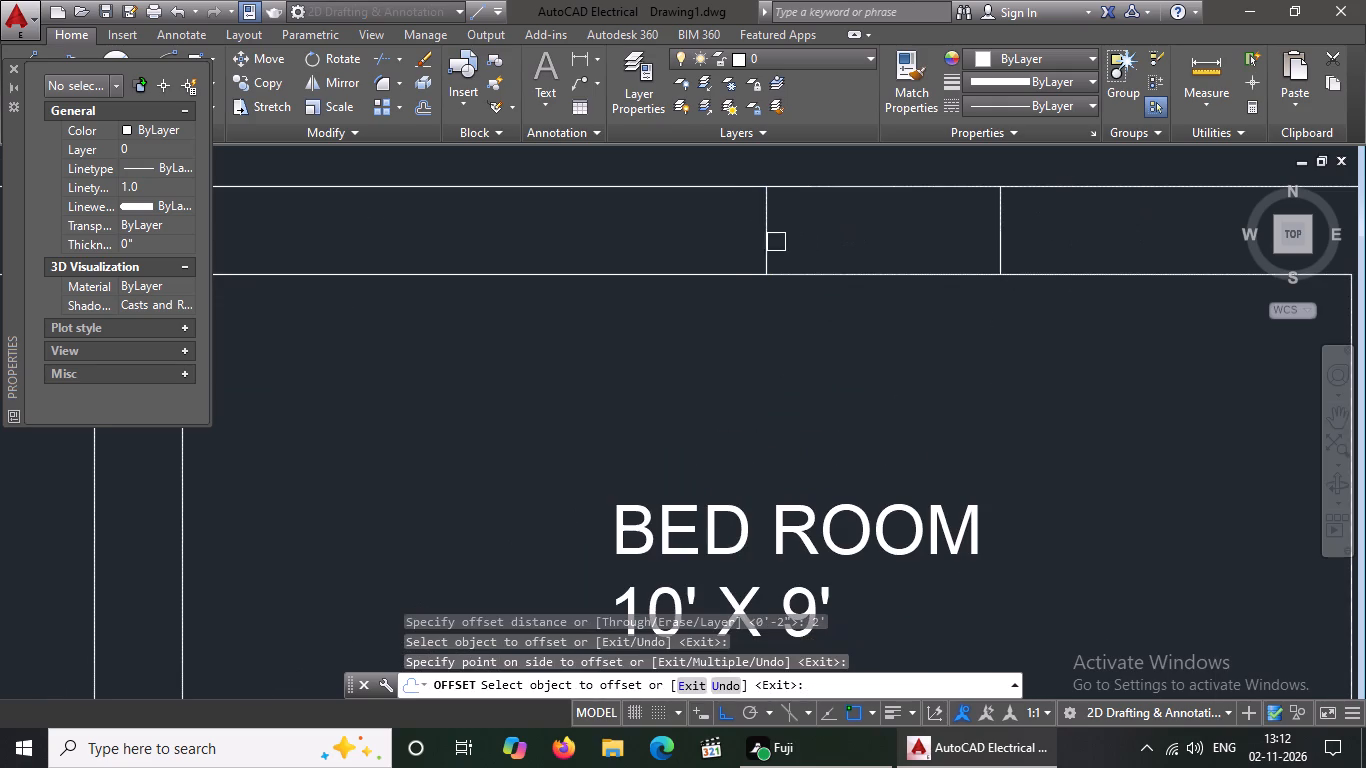
drag(768, 245, 745, 256)
drag(514, 272, 540, 280)
scroll(681, 343, down, 3)
key(Escape)
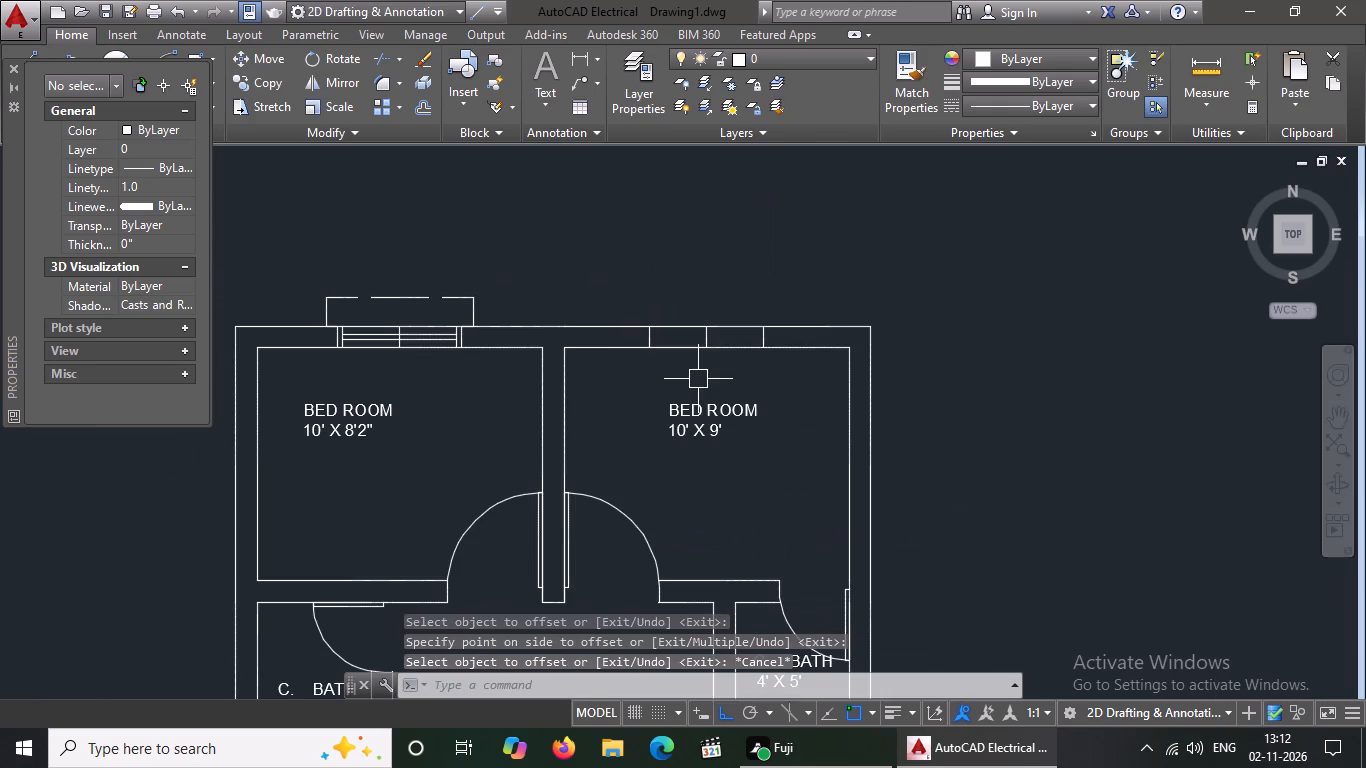
Draw a horizontal line along the middle of the wall, joining the midpoints of the new window's two end lines.
key(l)
key(Return)
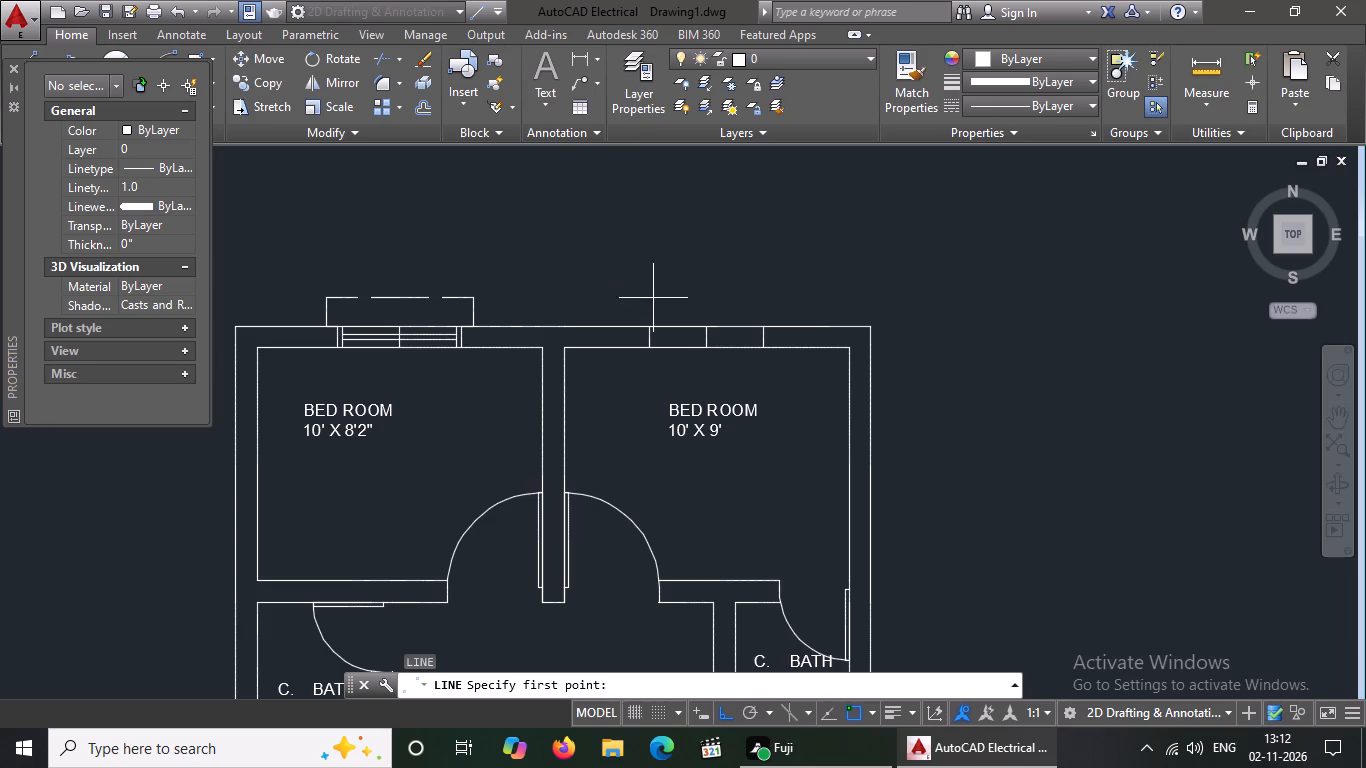
scroll(674, 327, up, 2)
click(601, 353)
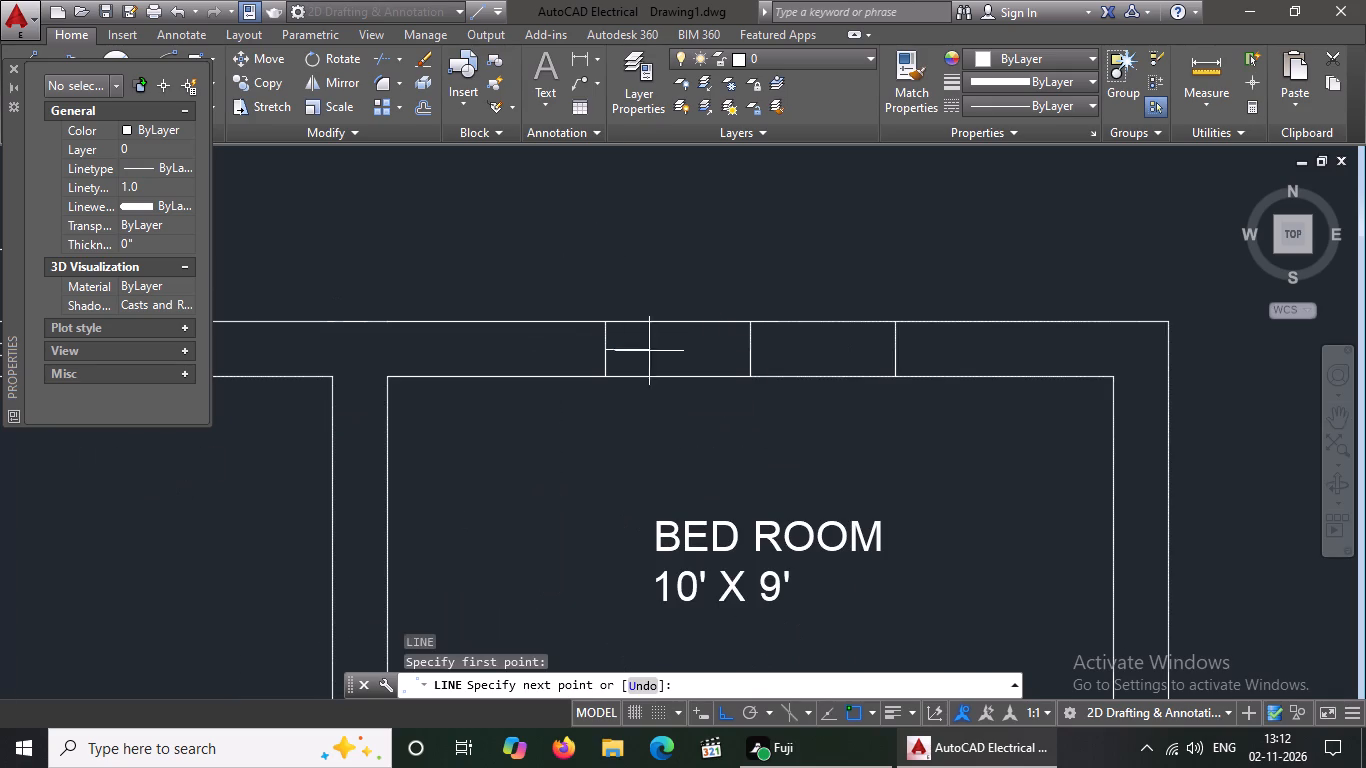
click(897, 352)
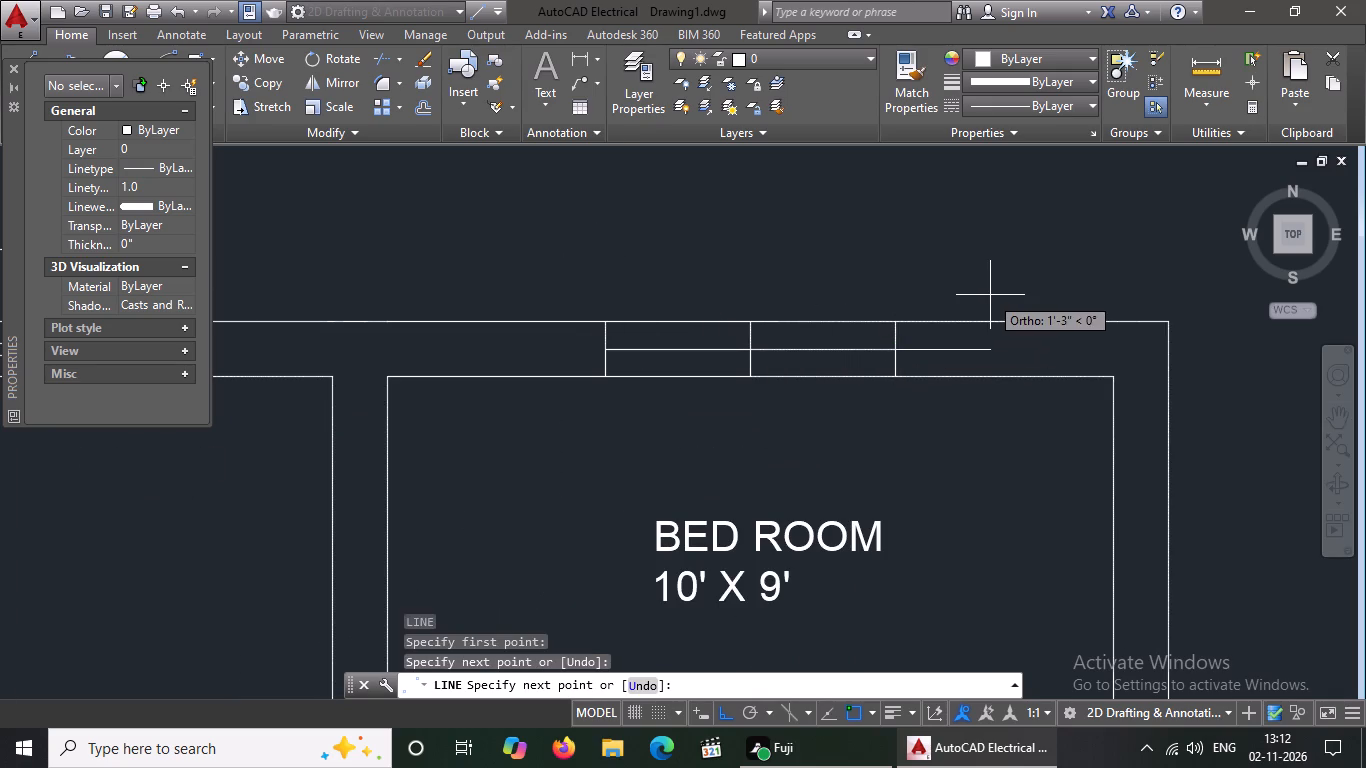
key(Escape)
Offset the new window's horizontal centre line 1" upward and 1" downward.
key(o)
key(Return)
text(1")
key(Return)
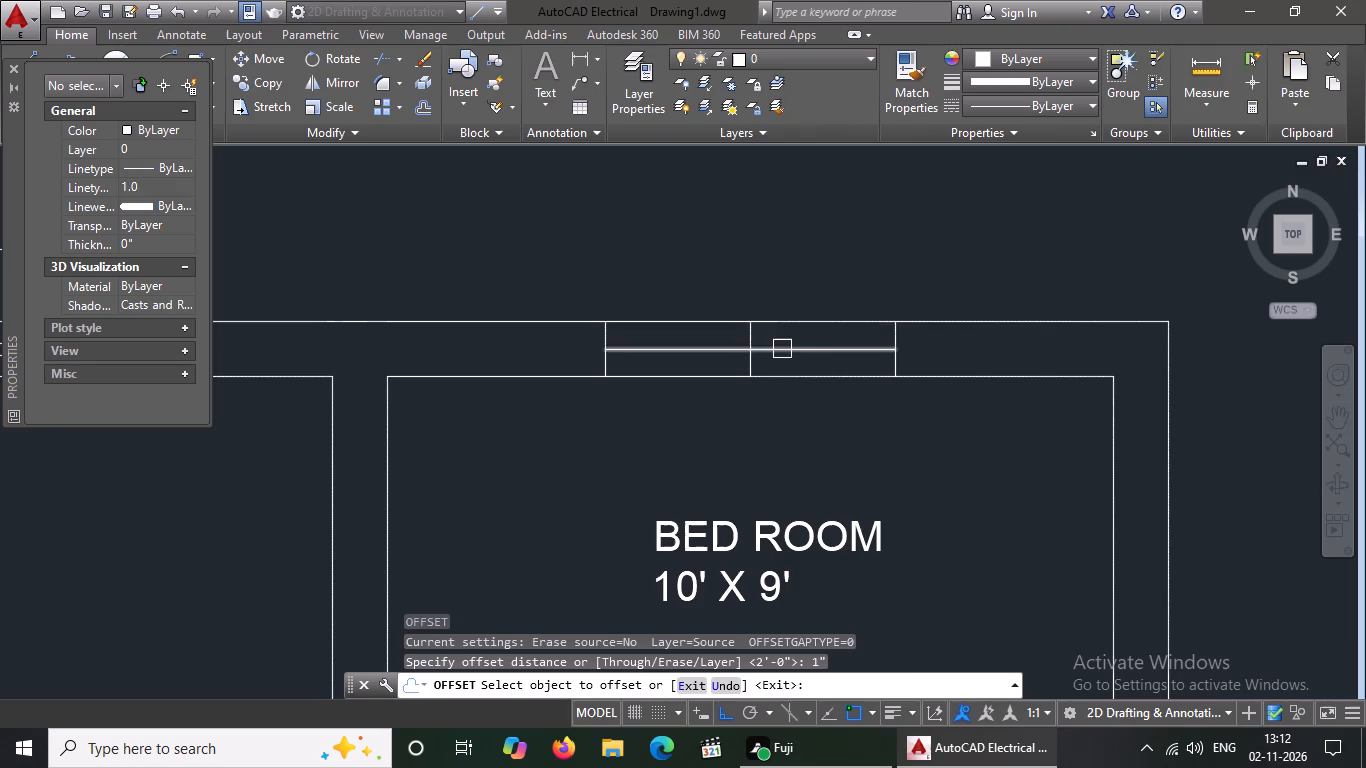
click(782, 349)
click(799, 320)
click(800, 355)
click(800, 375)
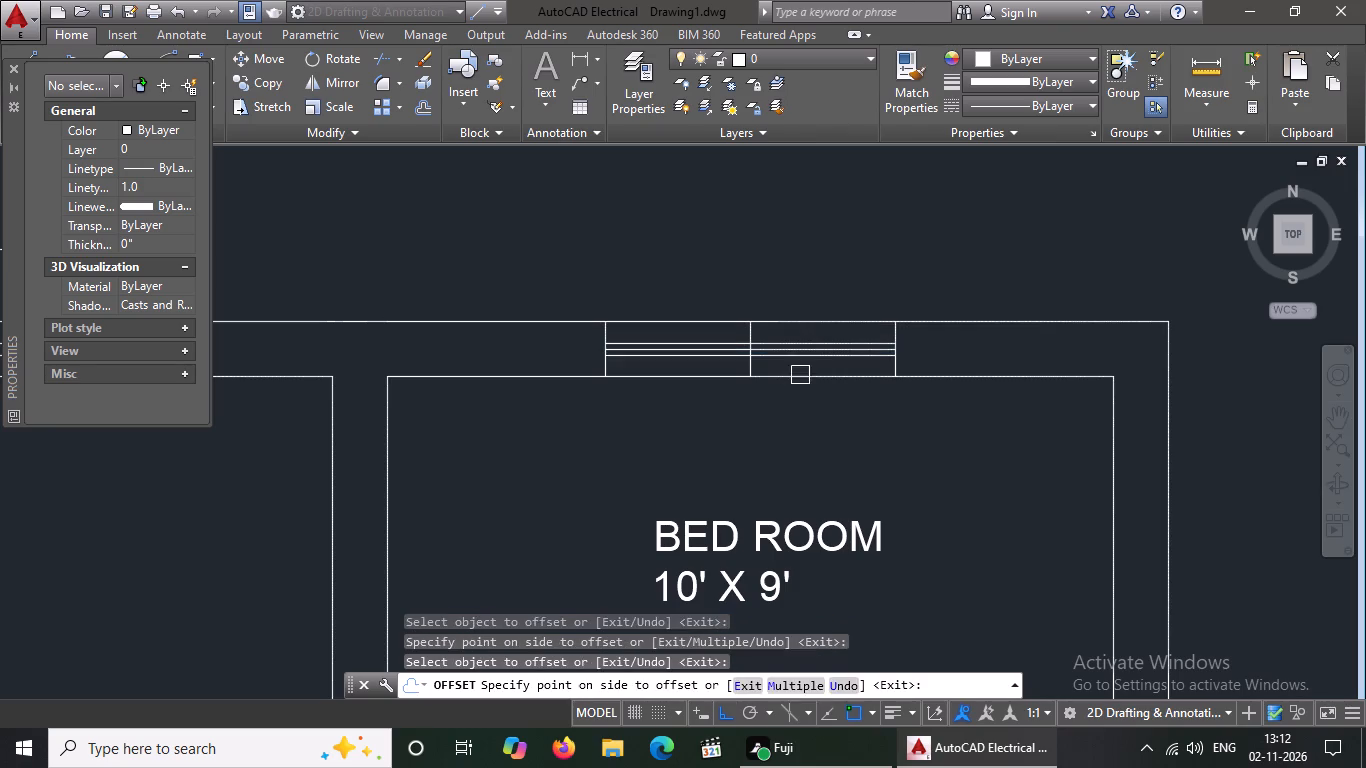
key(Escape)
Delete the horizontal centre line between the two offset lines in the 10' X 9' bedroom window.
scroll(823, 356, up, 3)
click(817, 329)
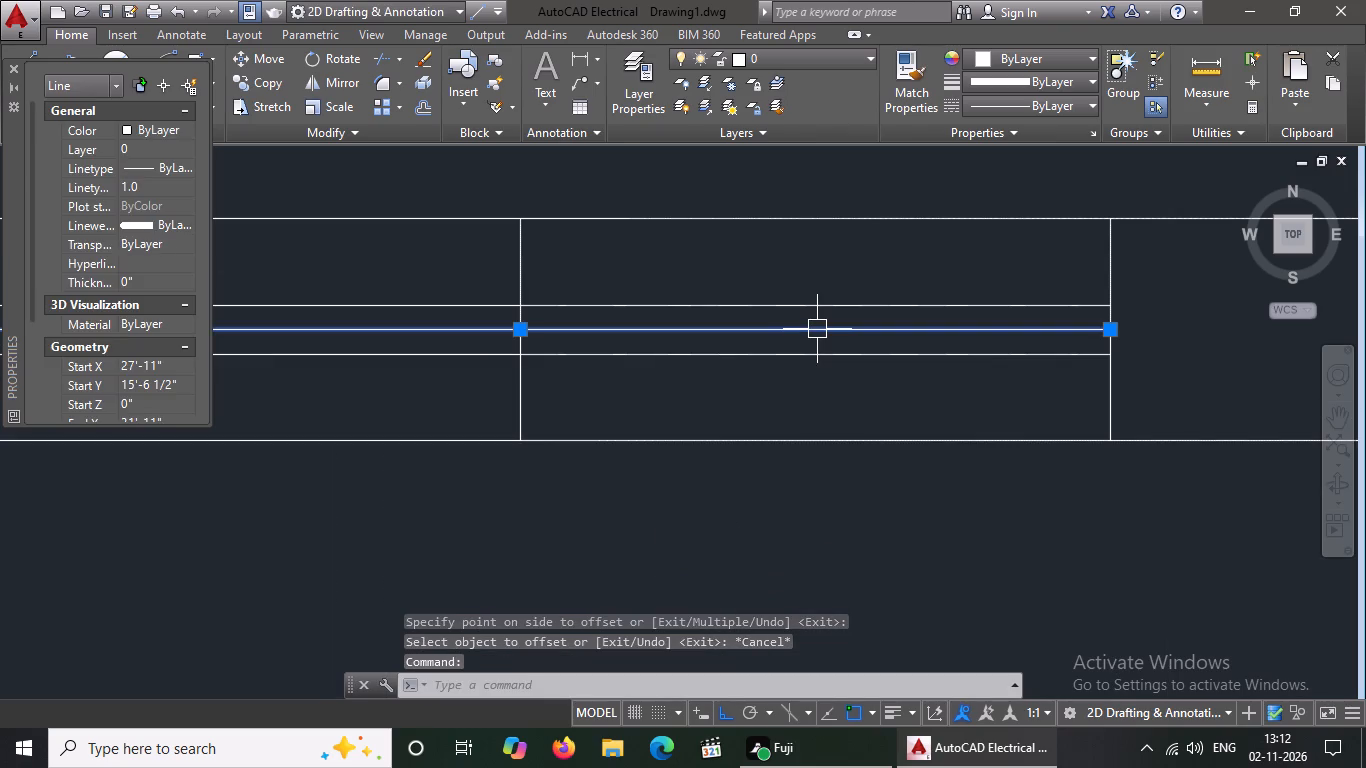
key(Delete)
scroll(802, 425, down, 2)
key(Escape)
Offset the two end lines of the 10' X 9' bedroom window 2" outward, one on each side.
key(o)
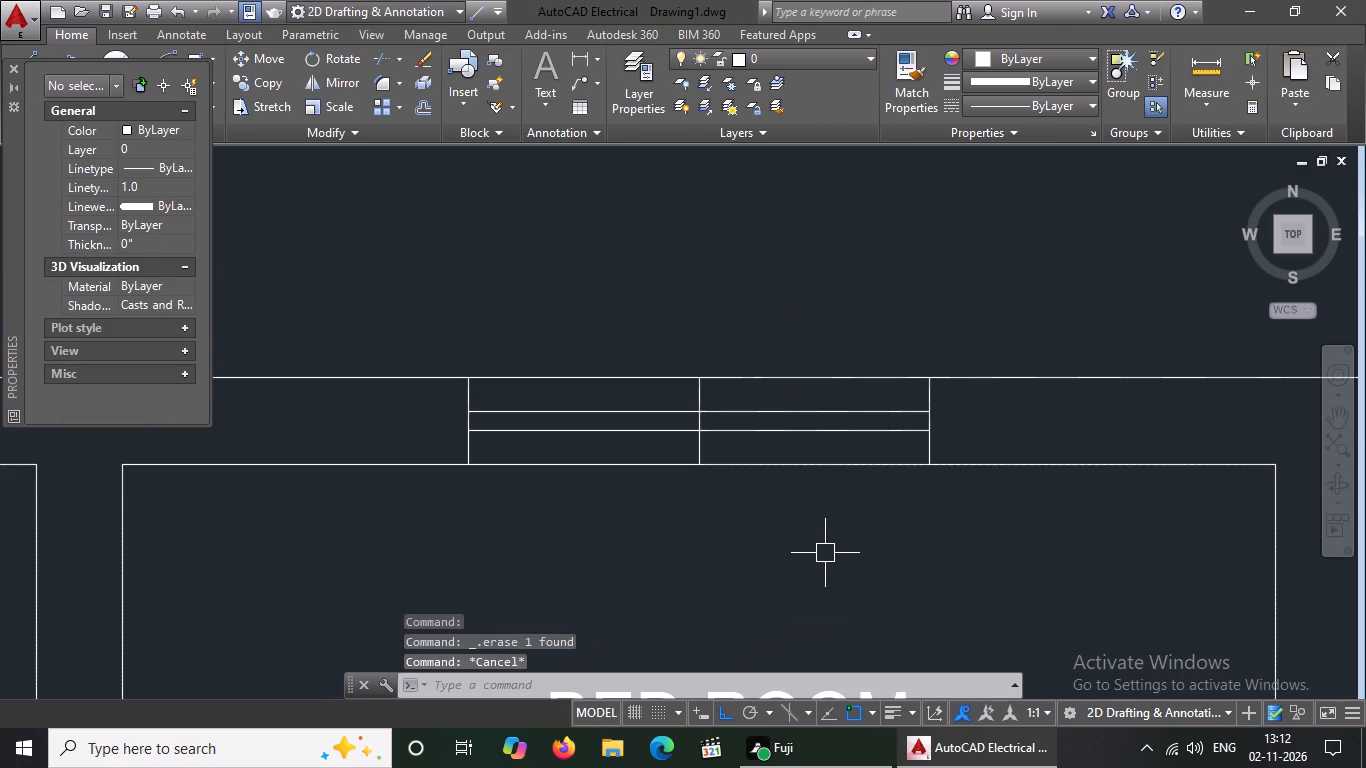
key(Return)
text(2")
key(Return)
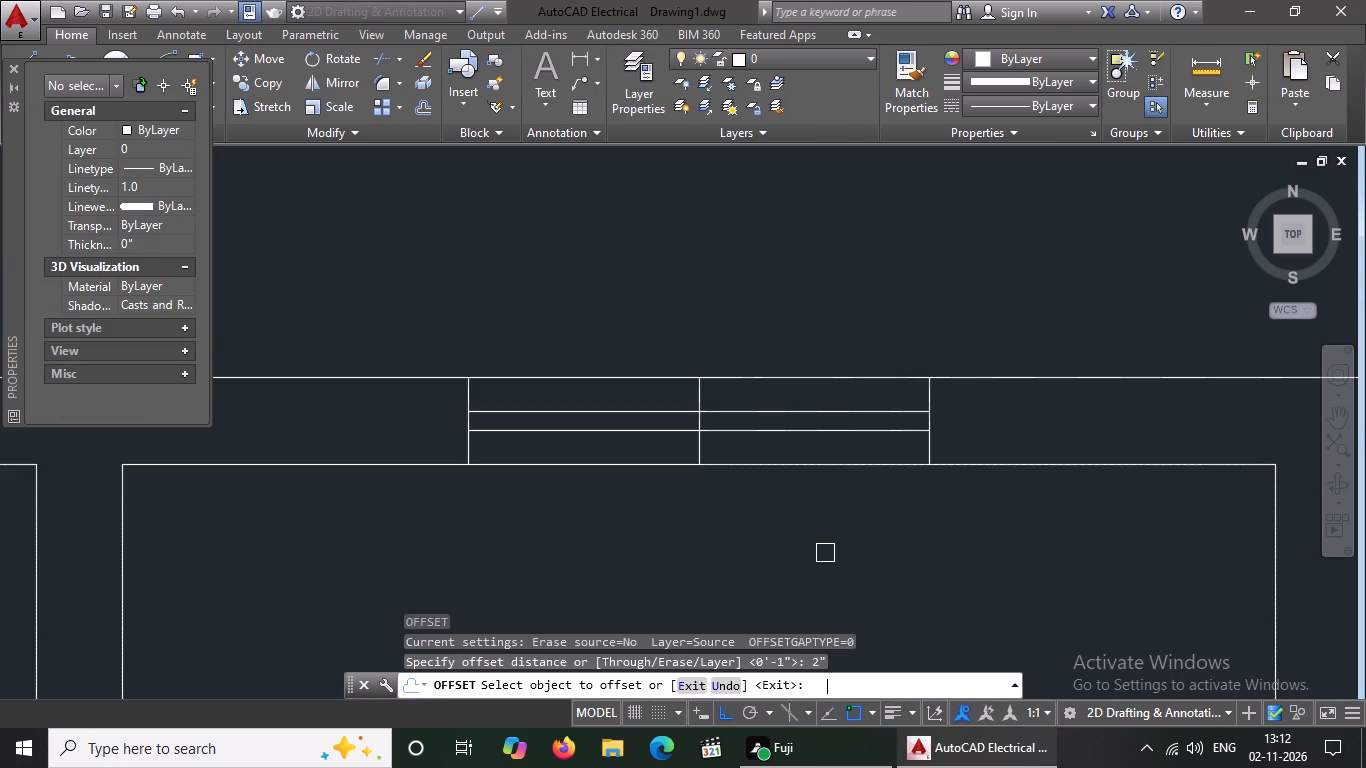
drag(924, 446, 943, 440)
click(1116, 417)
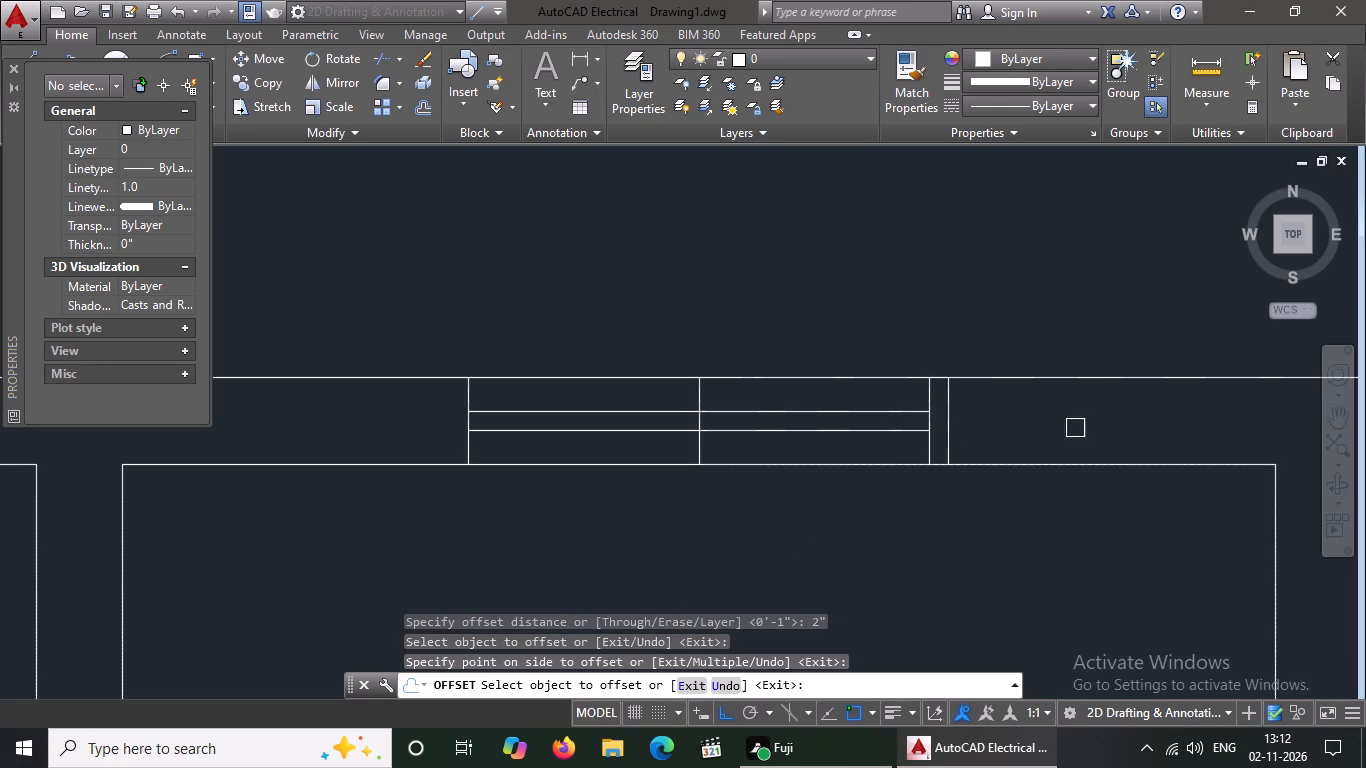
click(463, 452)
click(366, 465)
scroll(528, 599, down, 2)
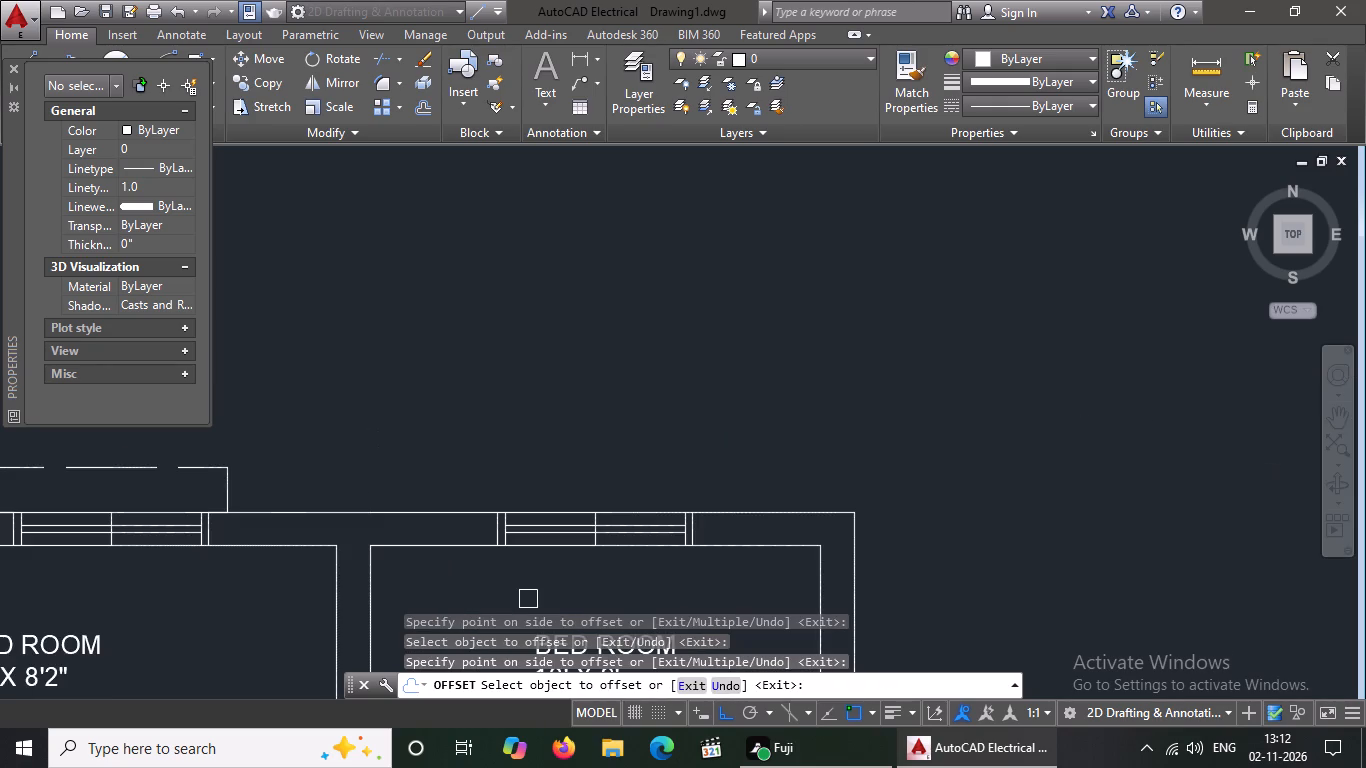
key(Escape)
Draw a line from the new window's upper right outer corner, 5" outward along the wall and 1' up.
key(l)
key(Return)
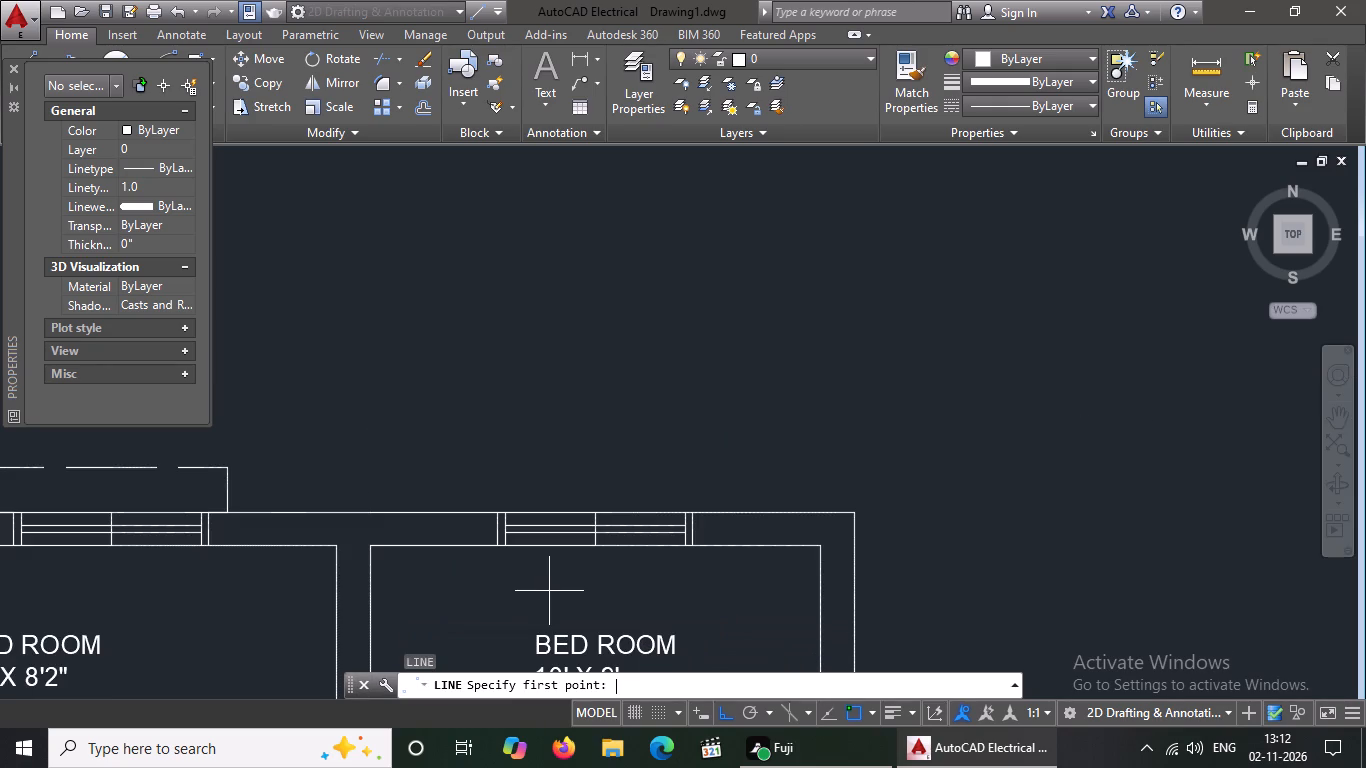
scroll(710, 517, up, 3)
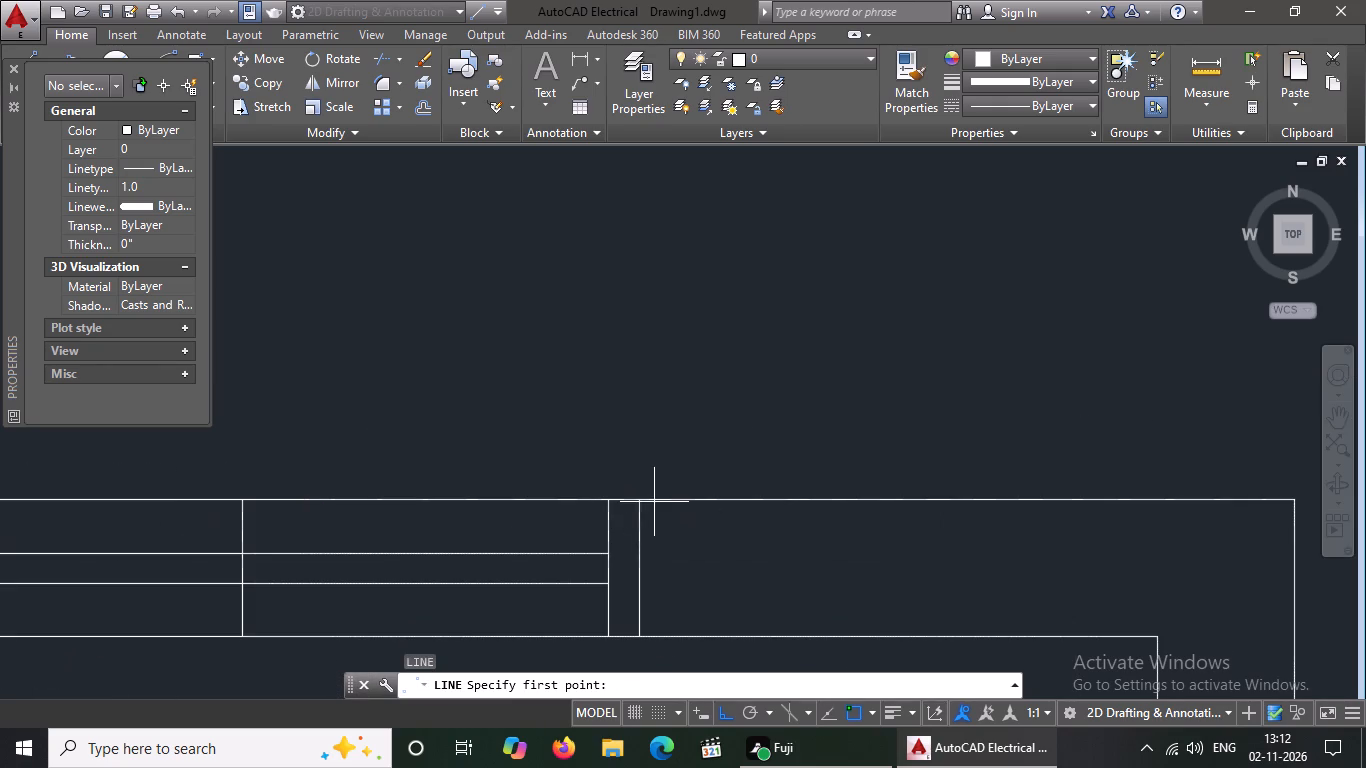
drag(635, 501, 649, 502)
key(5)
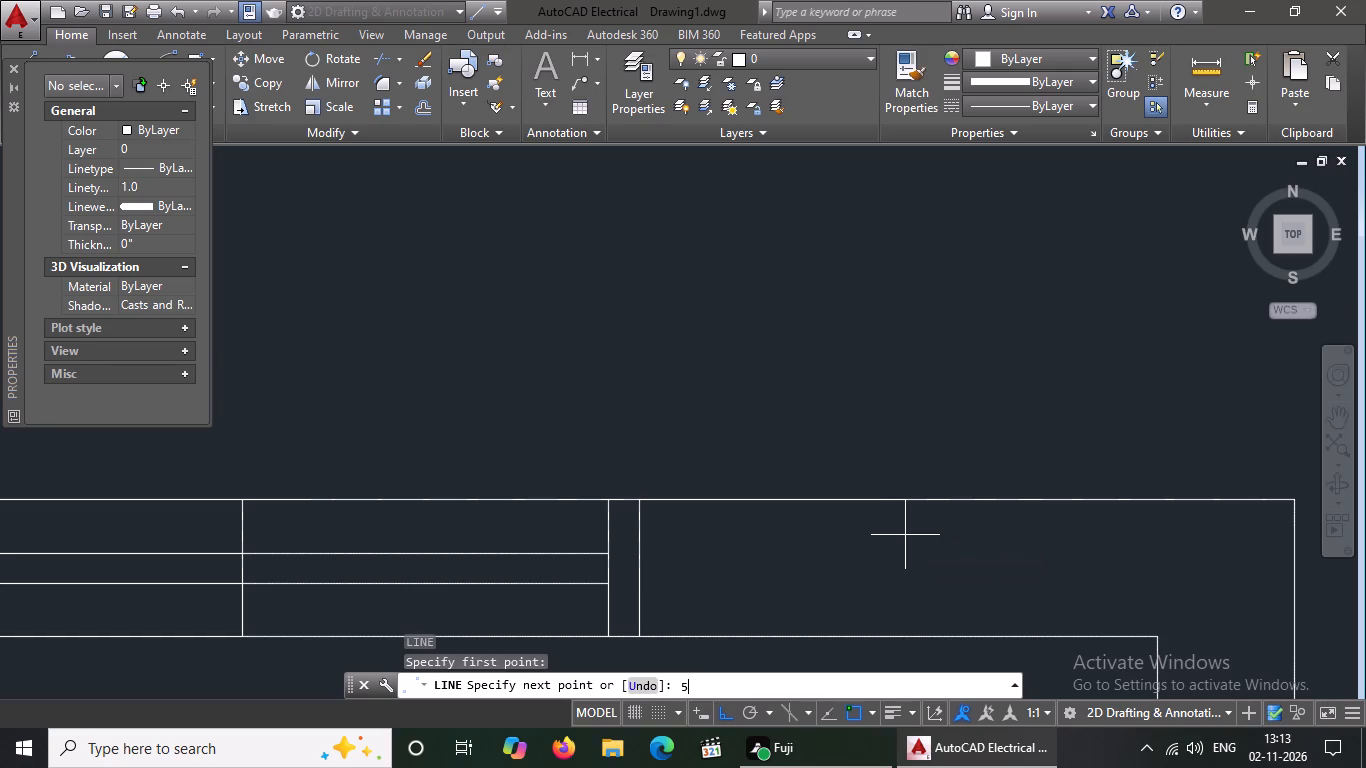
key(shift+quotedbl)
key(Return)
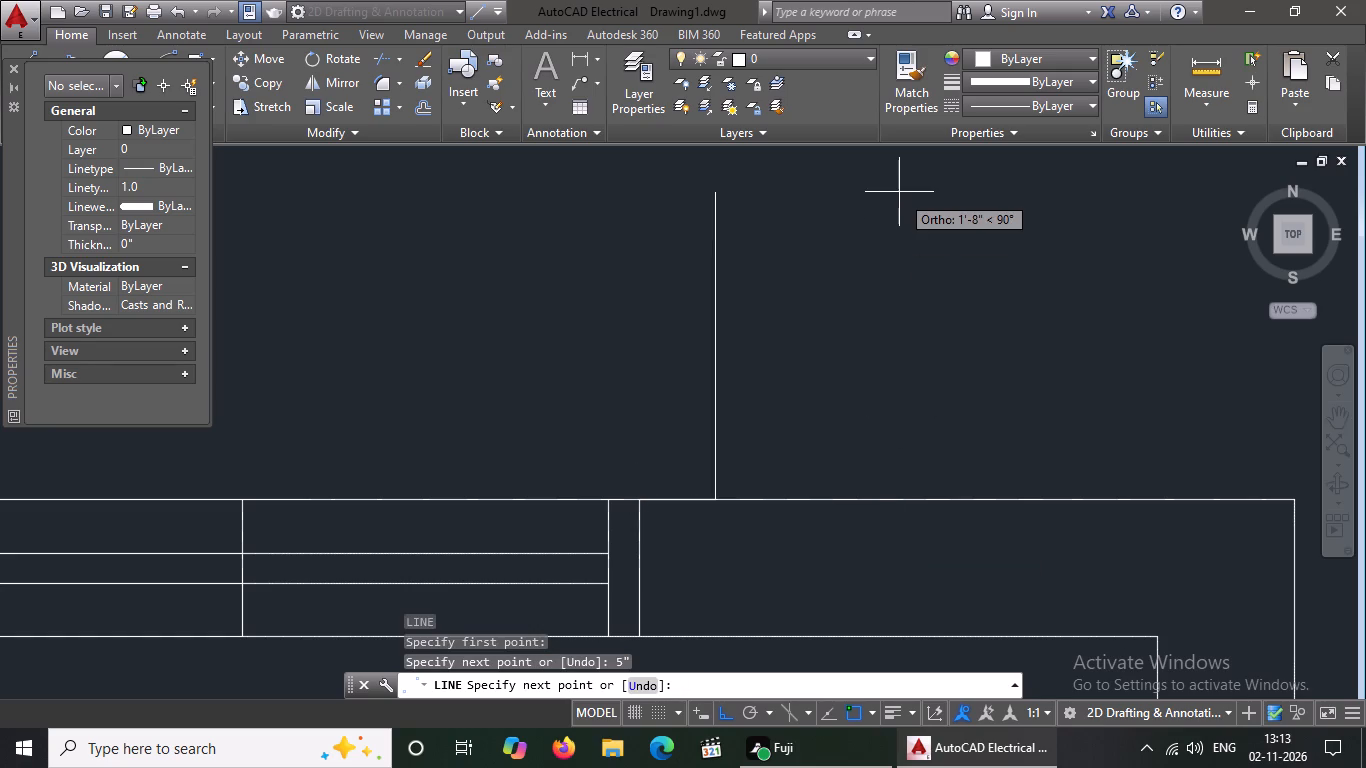
text(1')
key(Return)
key(Return)
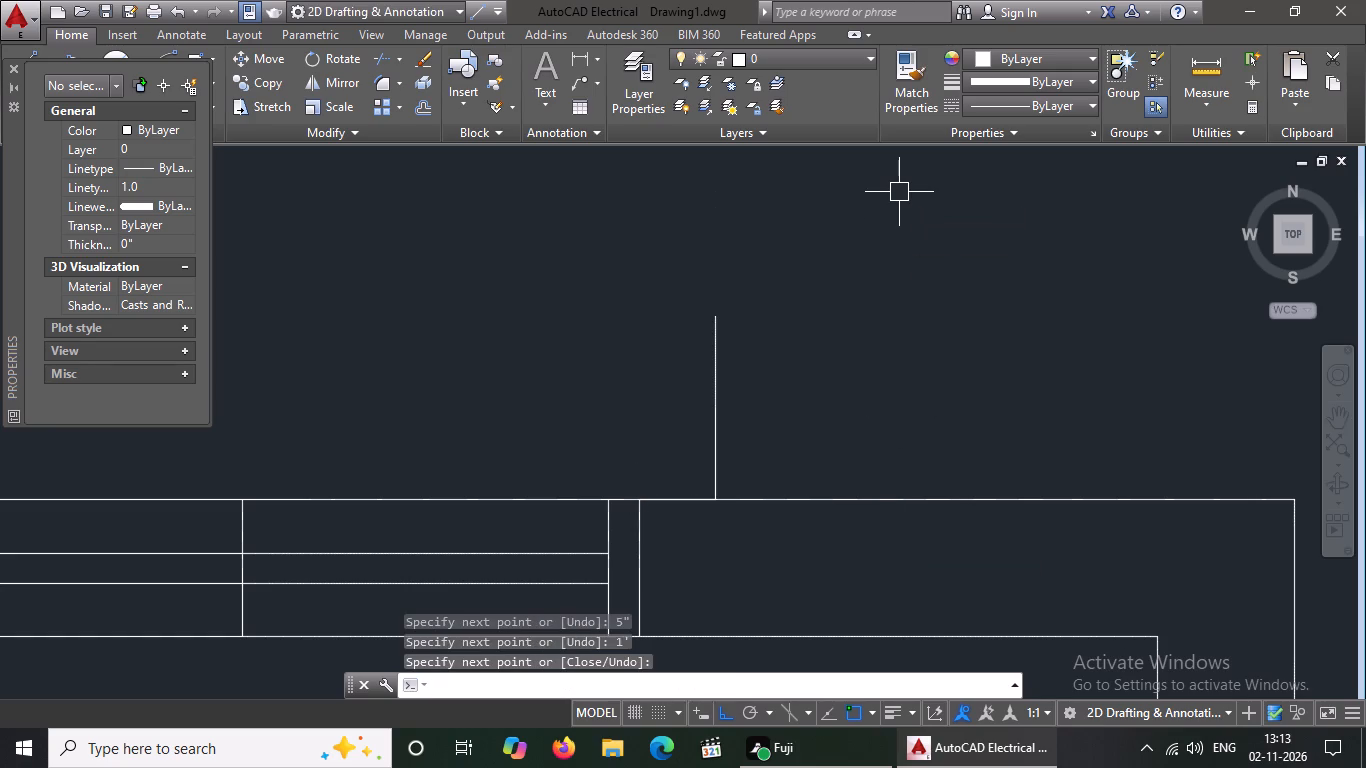
Draw a line from the new window's upper left outer corner, 5" outward and 1' up, and join it across to the right projection line's top end.
scroll(884, 263, down, 2)
key(l)
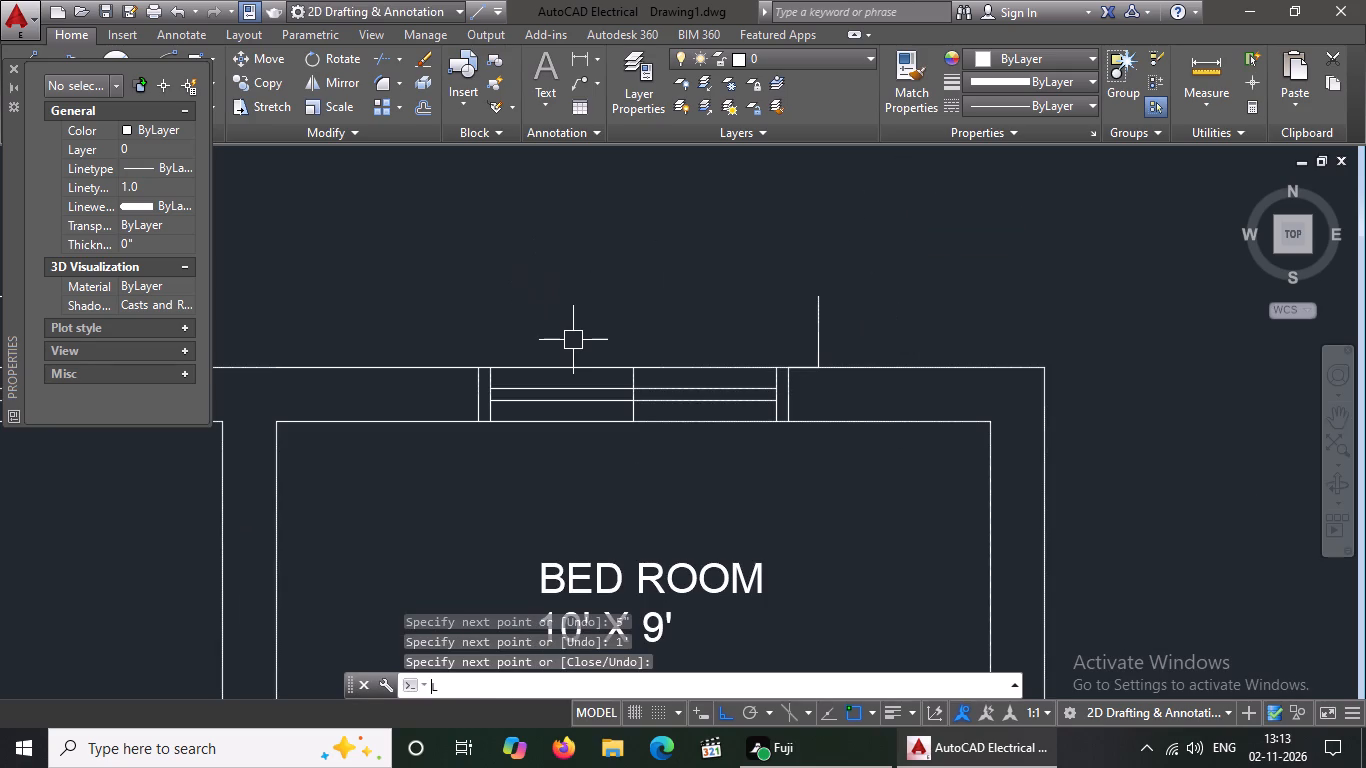
key(Return)
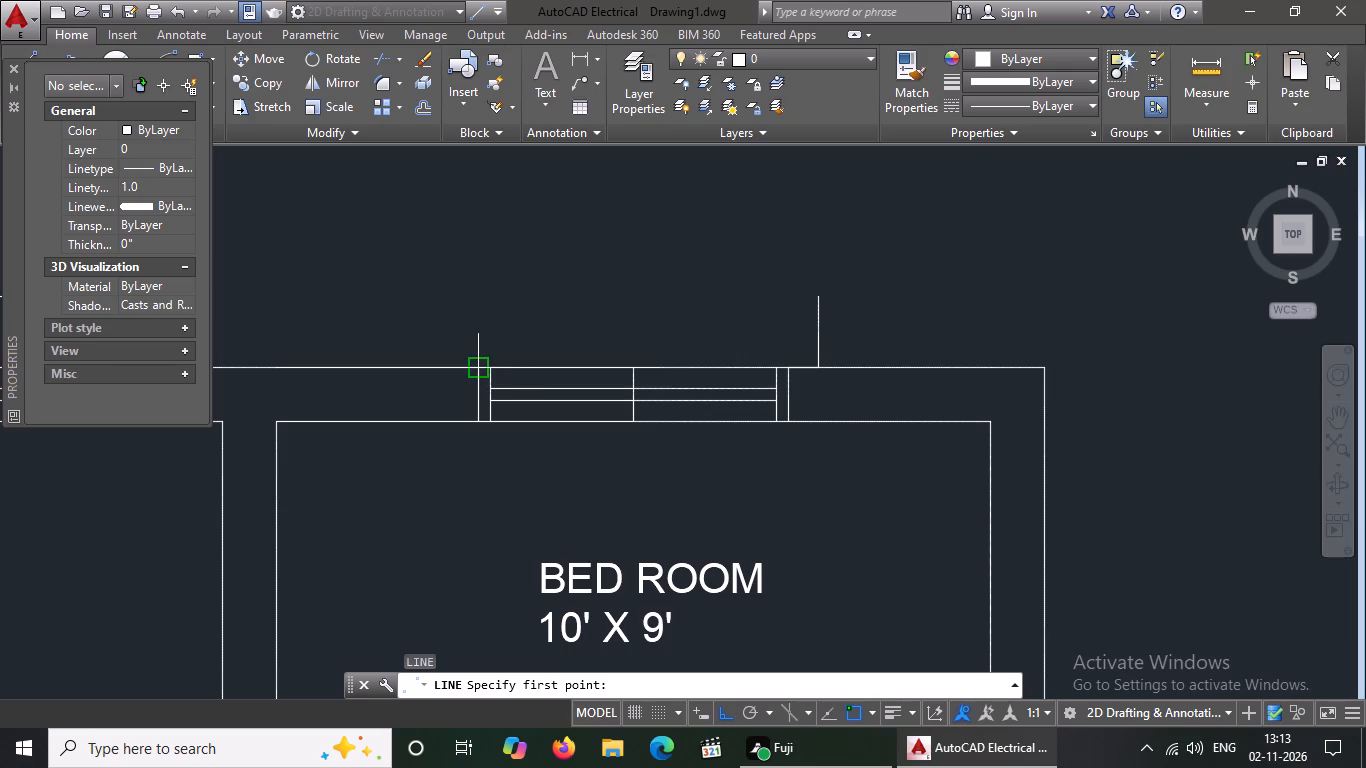
drag(478, 365, 461, 371)
key(5)
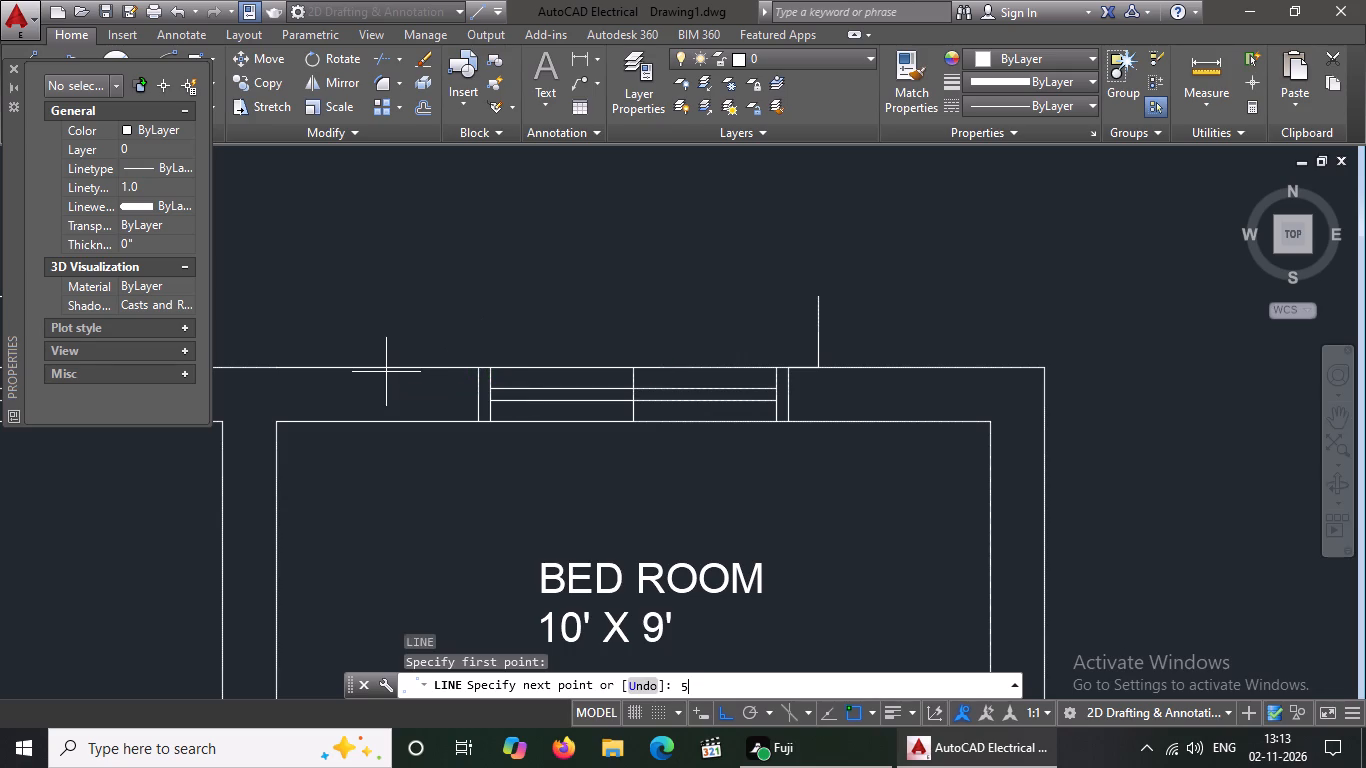
key(shift+quotedbl)
key(Return)
text(1')
key(Return)
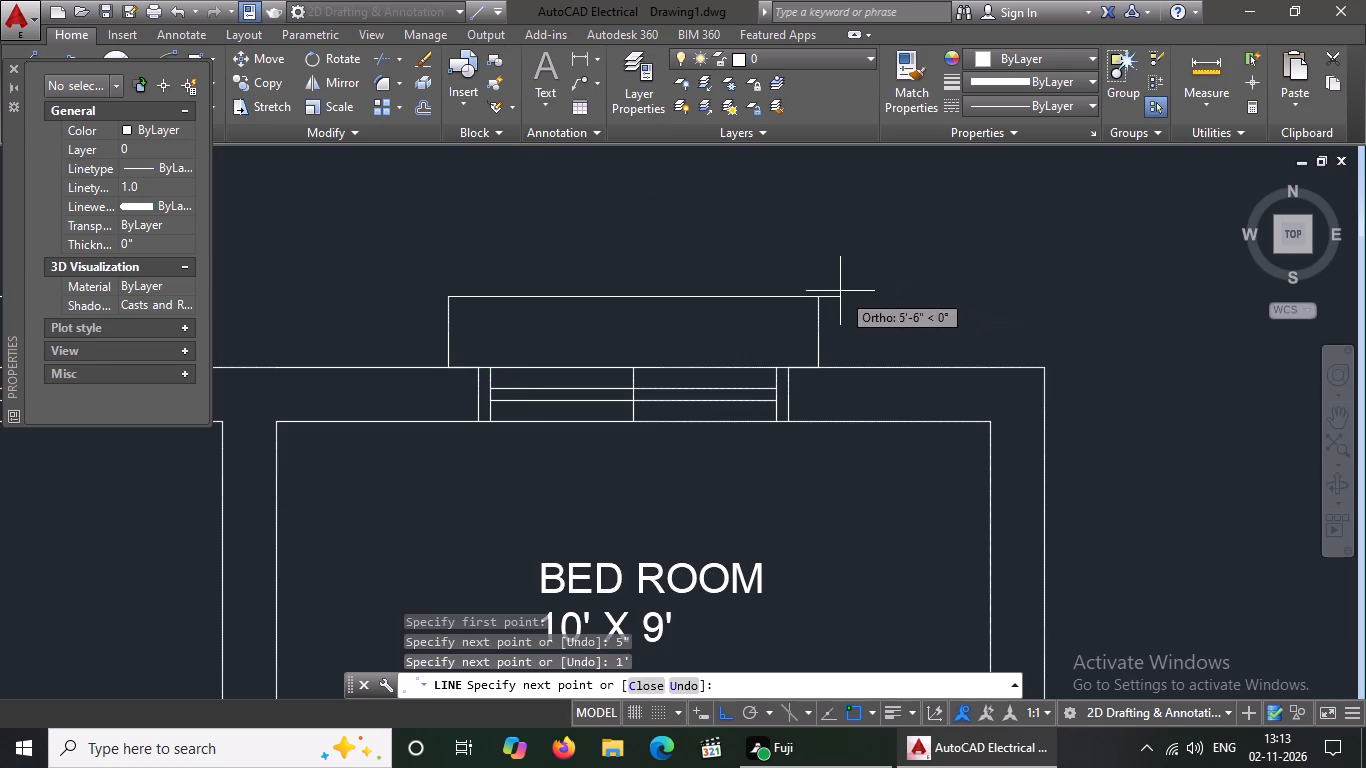
click(815, 299)
key(Escape)
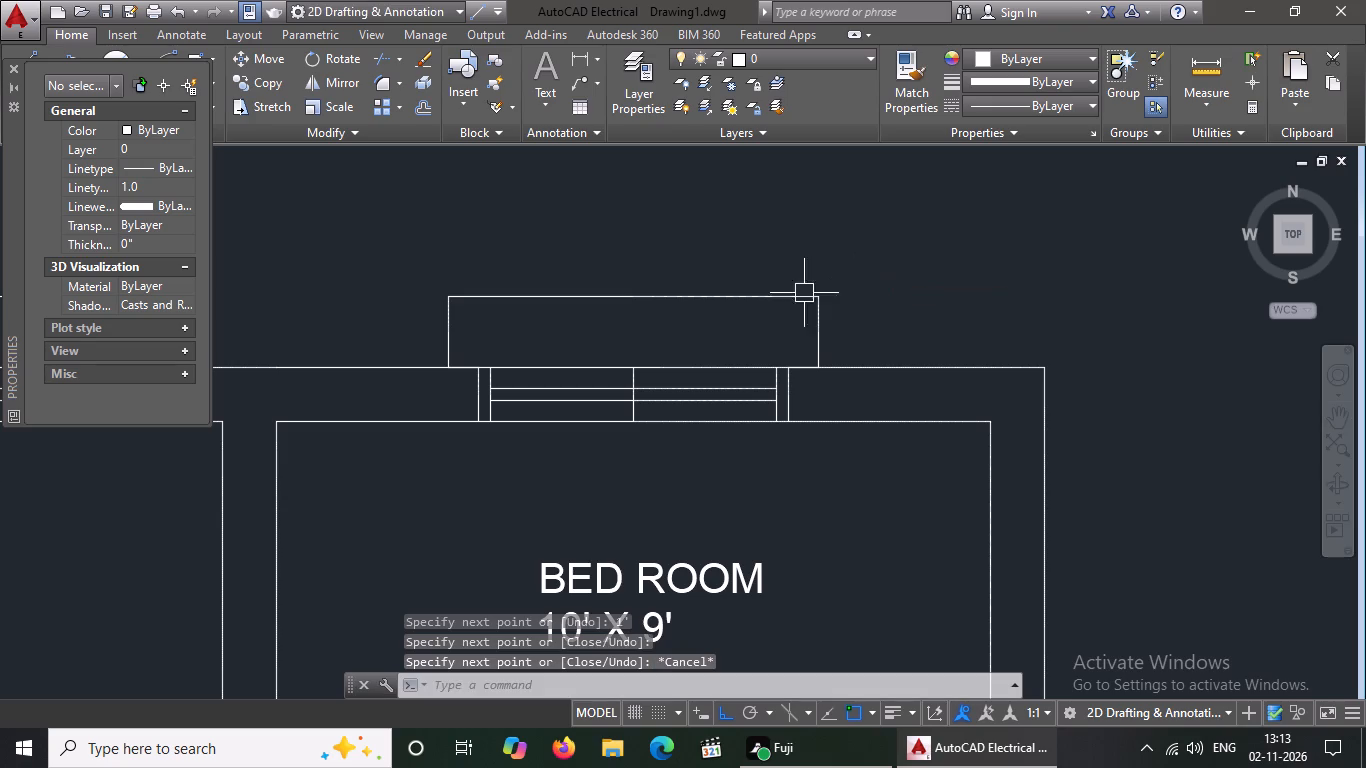
Give the projection lines around the 10' X 9' bedroom window the dashed ACAD linetype with a linetype scale of 2.
click(396, 230)
click(873, 383)
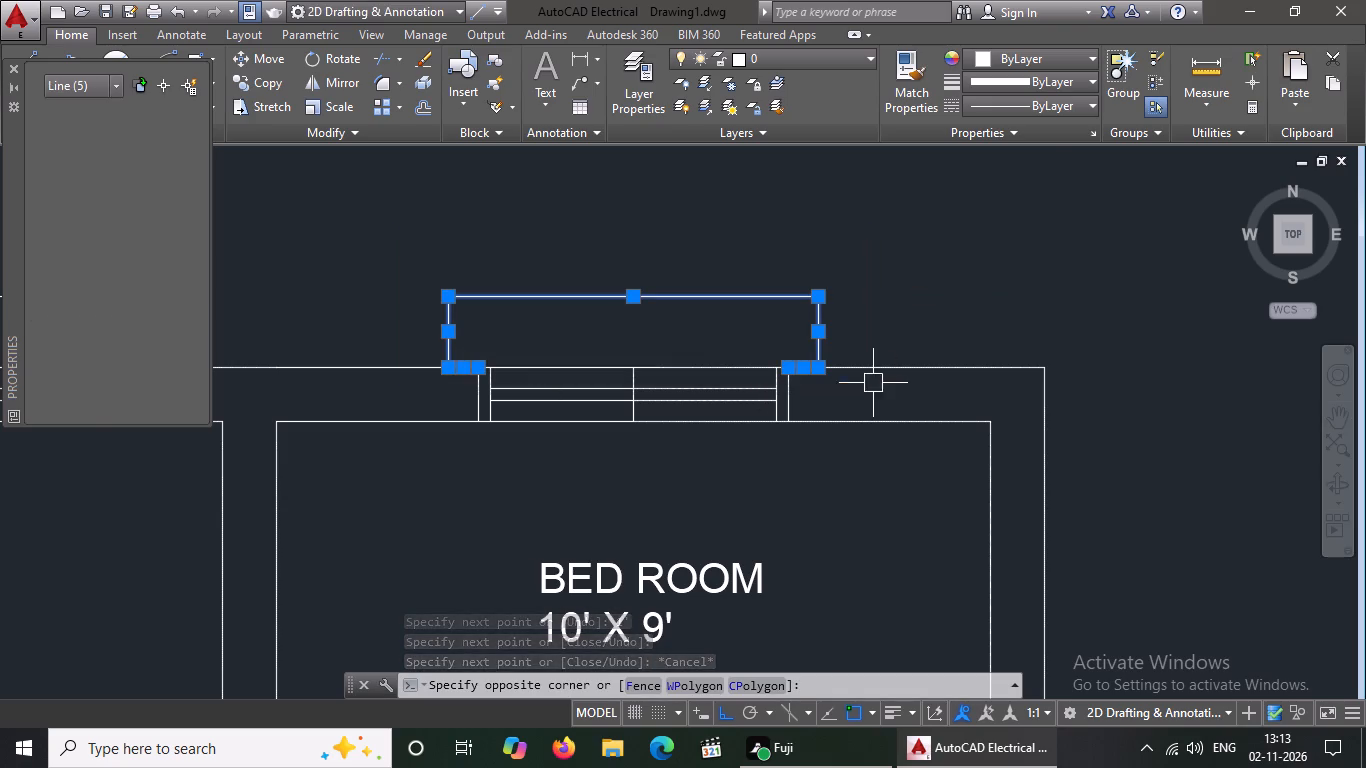
click(1022, 107)
click(1005, 187)
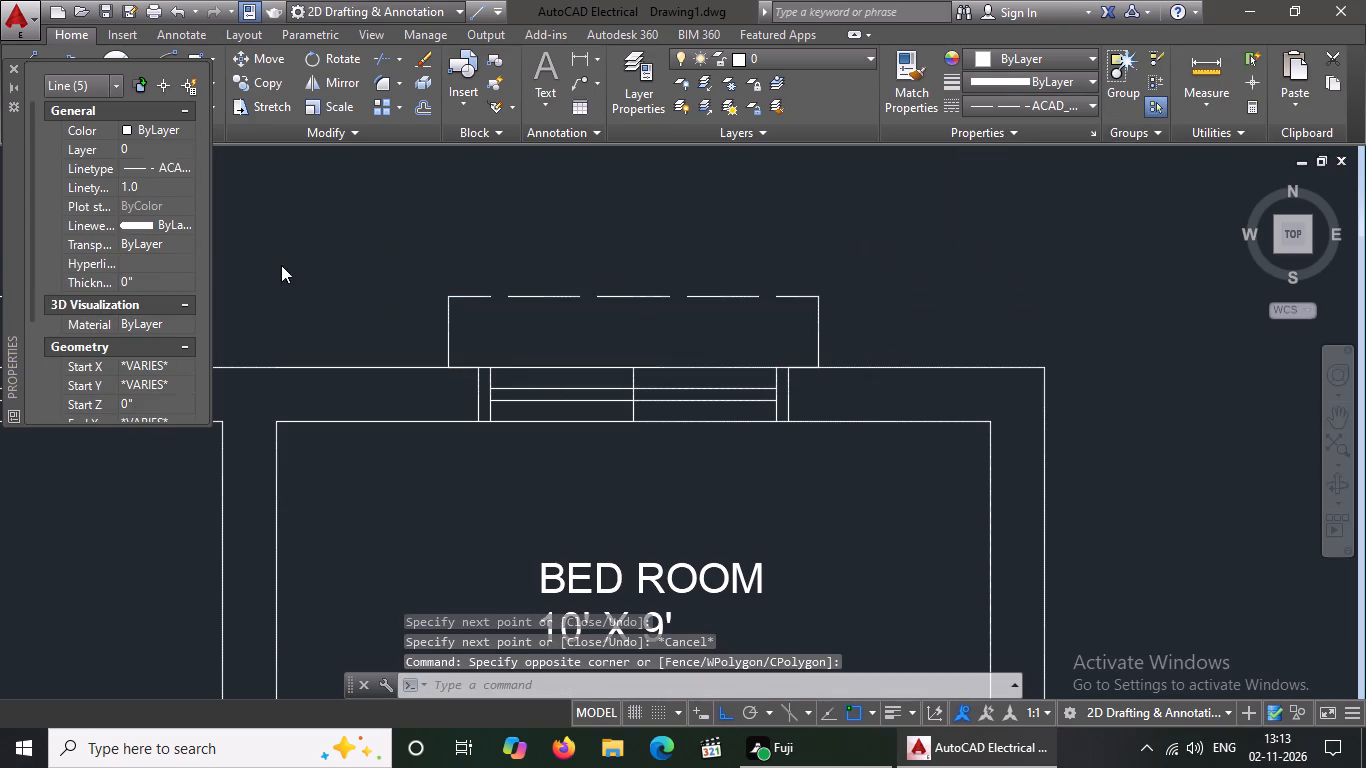
click(153, 185)
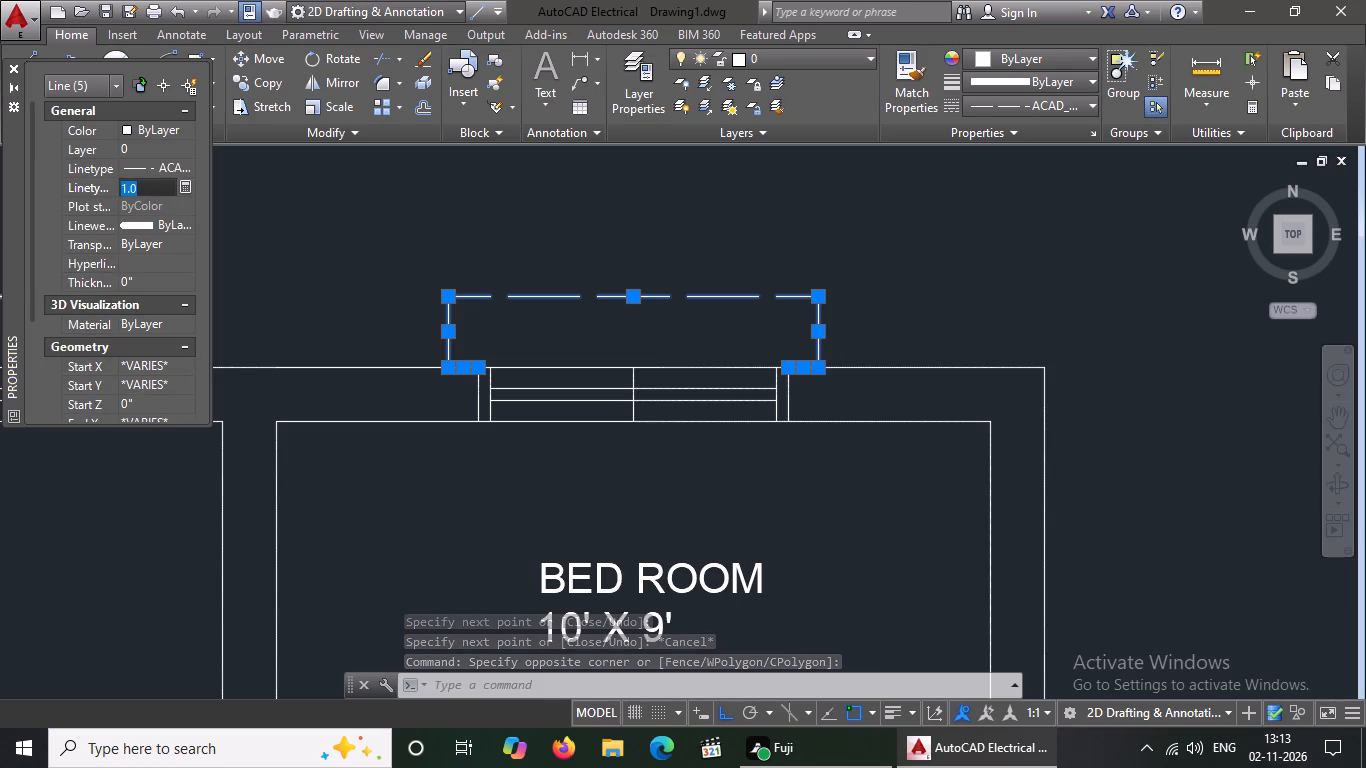
key(BackSpace)
key(BackSpace)
key(2)
key(Return)
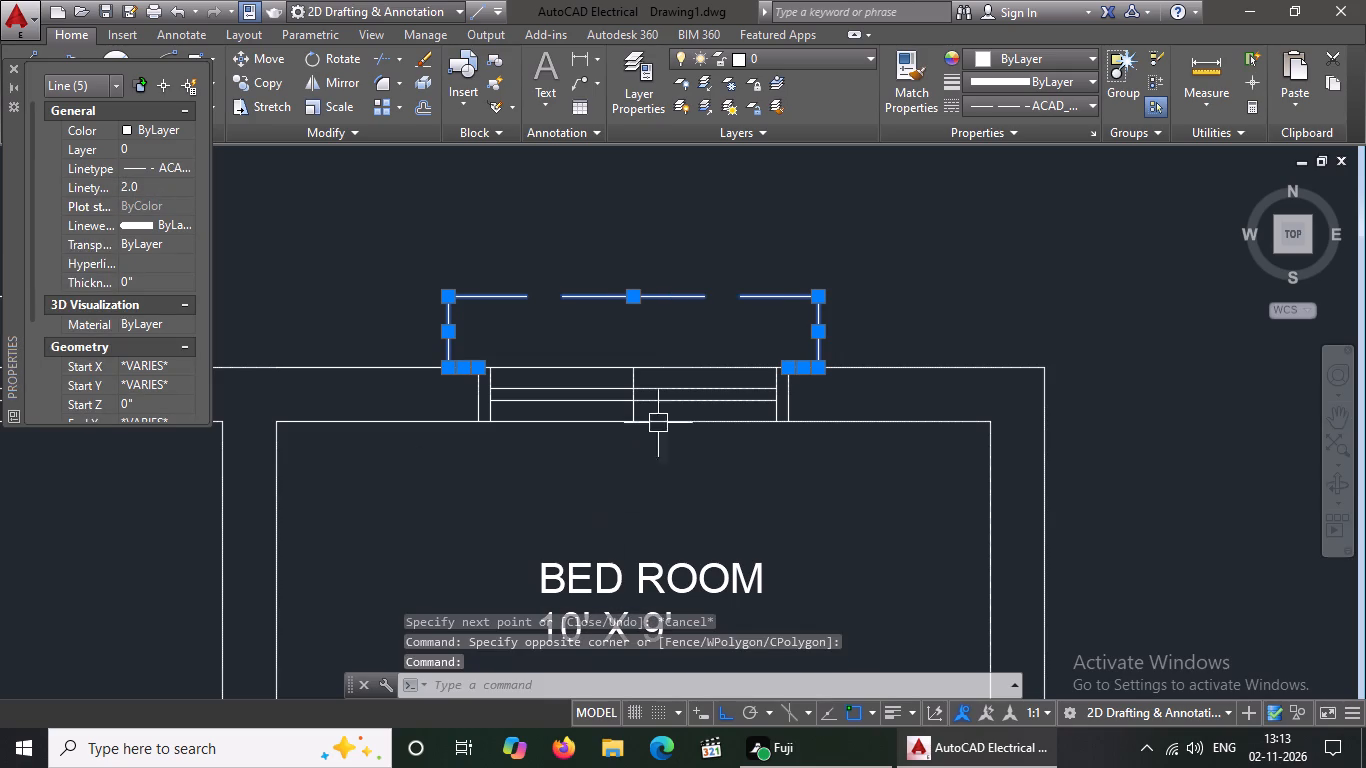
scroll(664, 413, down, 3)
key(Escape)
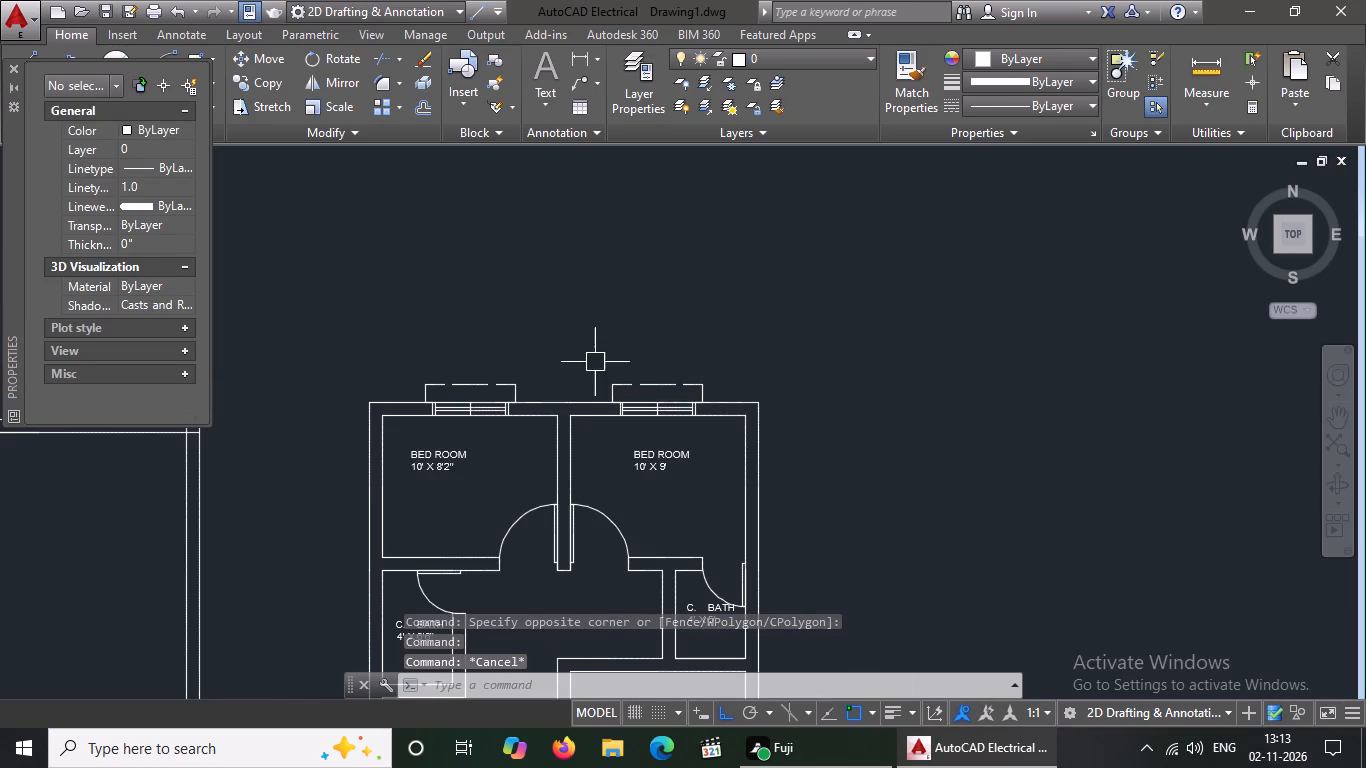
Set the text height of the BED ROOM 10' X 8'2" label to 6".
scroll(645, 426, down, 1)
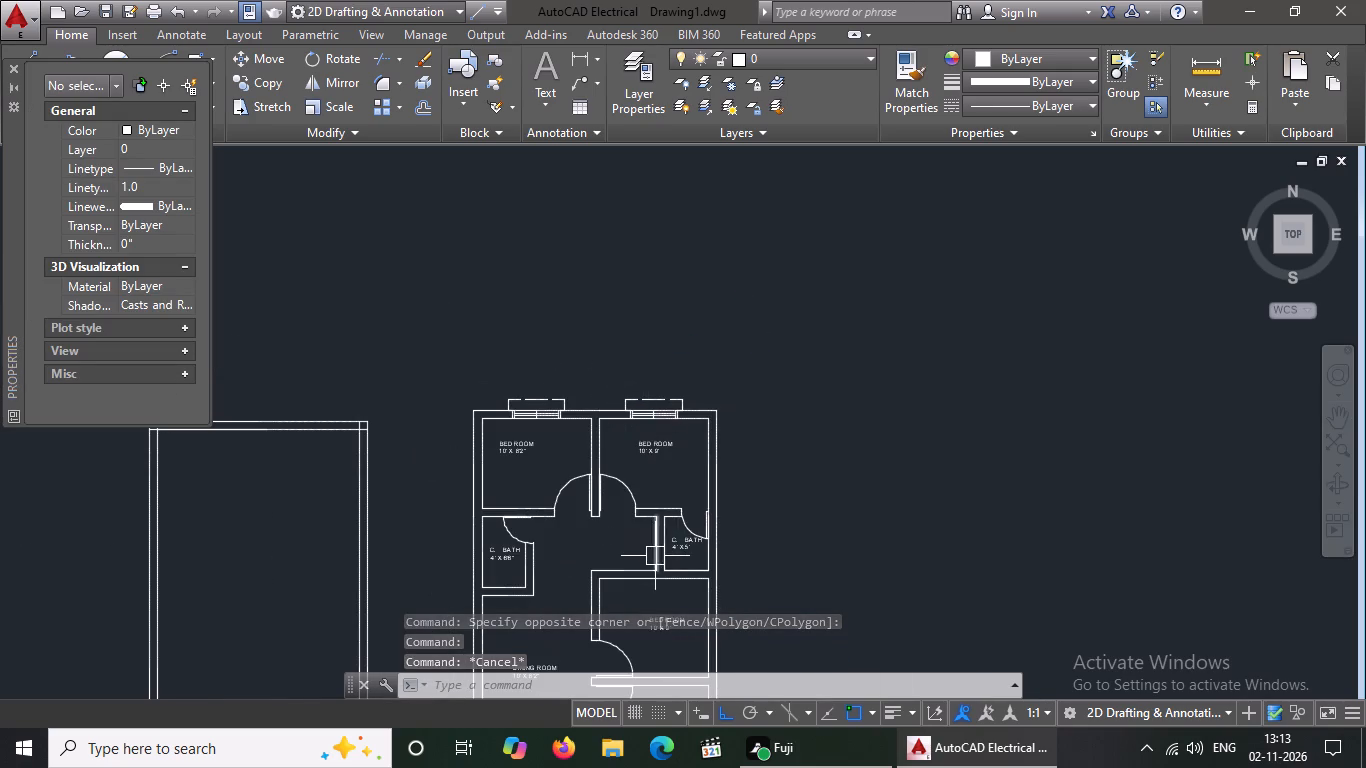
scroll(539, 518, up, 2)
click(456, 334)
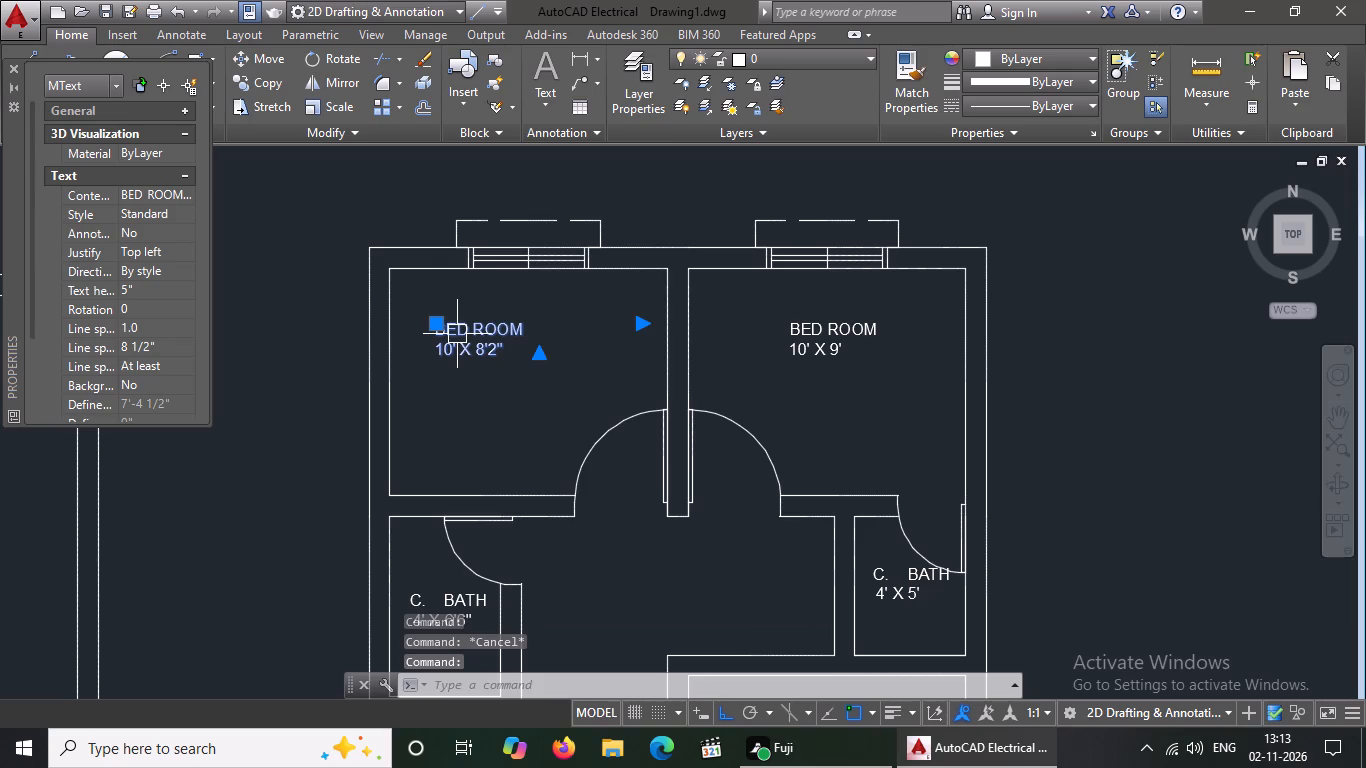
right_click(457, 334)
click(538, 683)
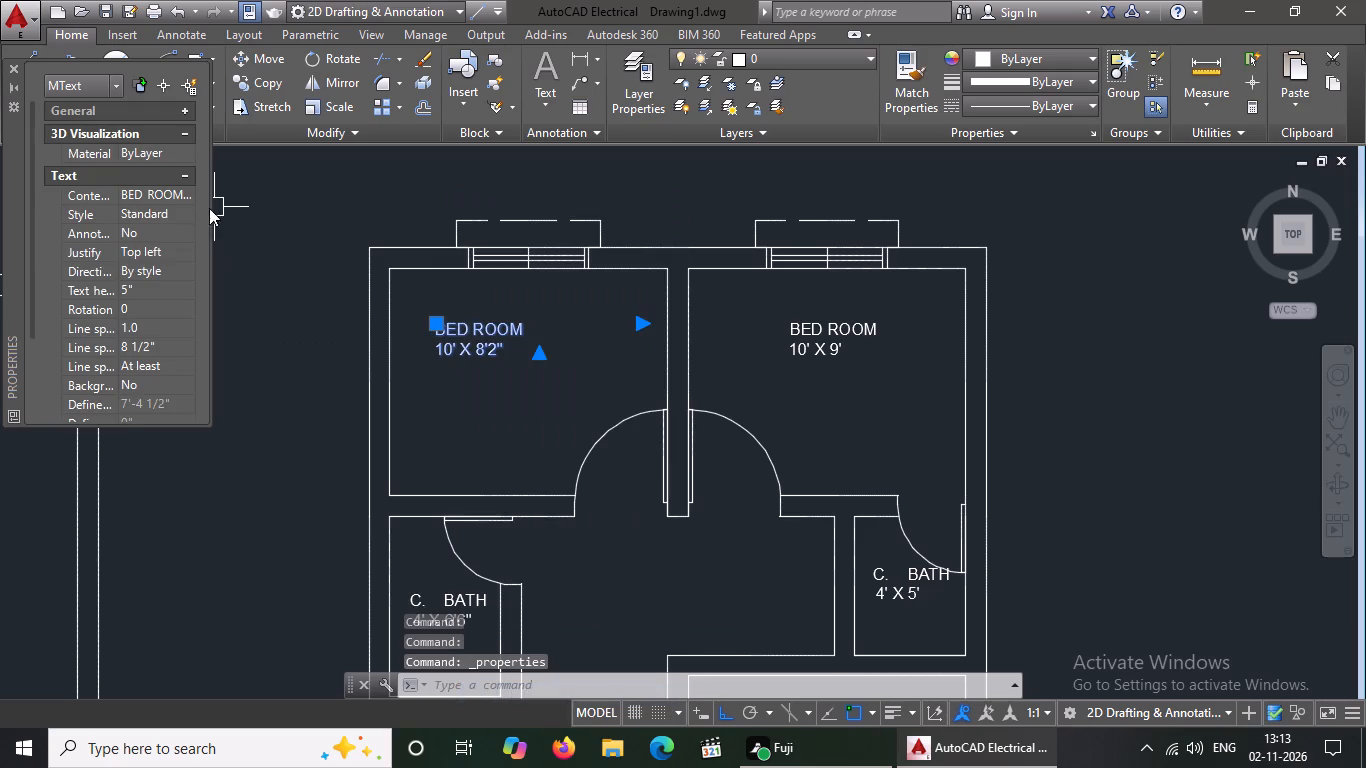
click(153, 289)
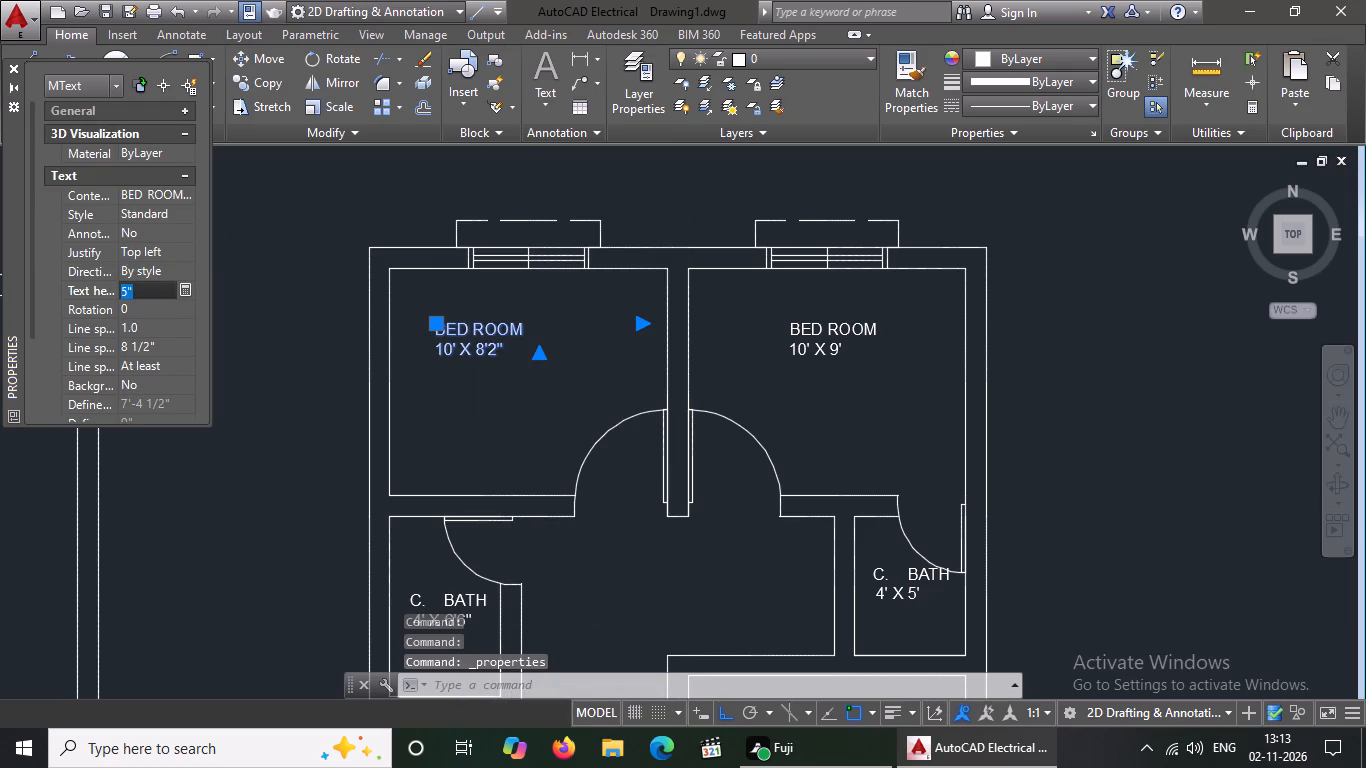
key(BackSpace)
key(BackSpace)
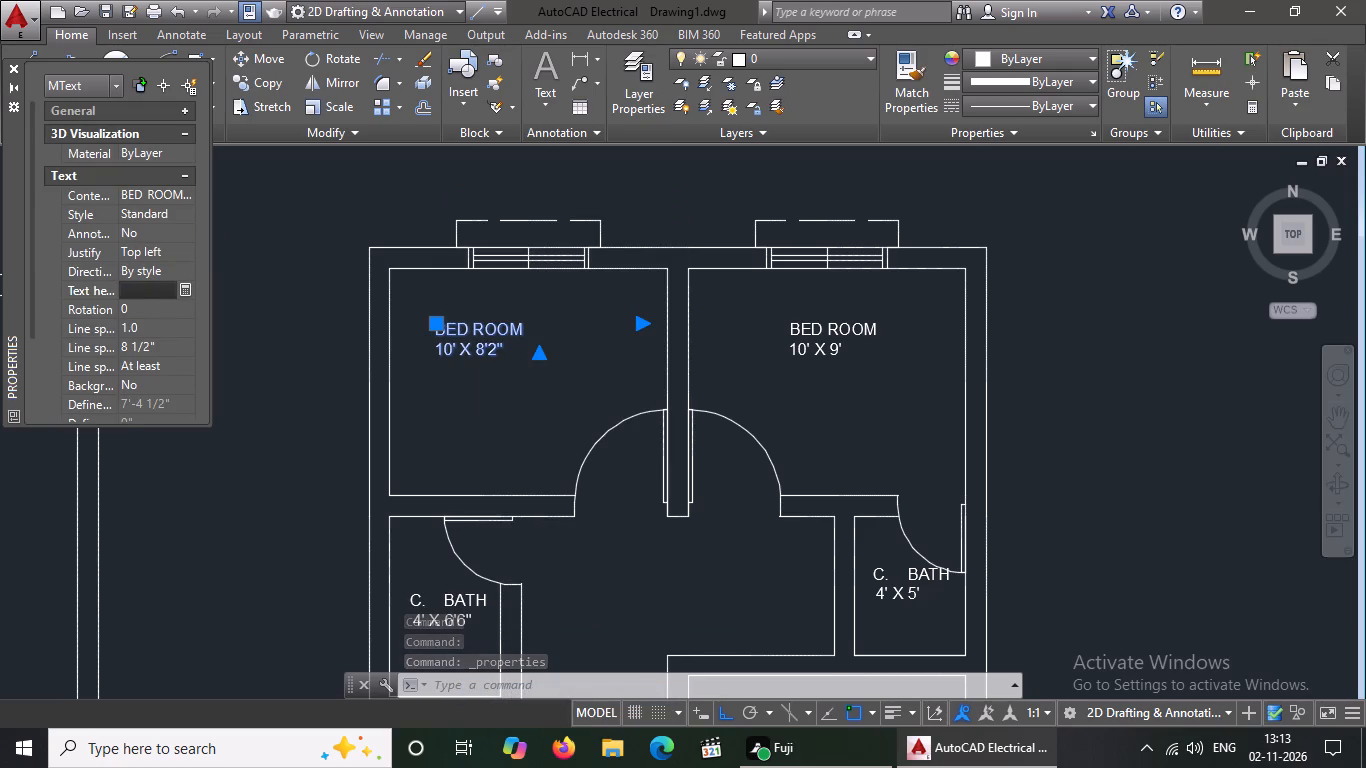
key(6)
key(shift+quotedbl)
key(Return)
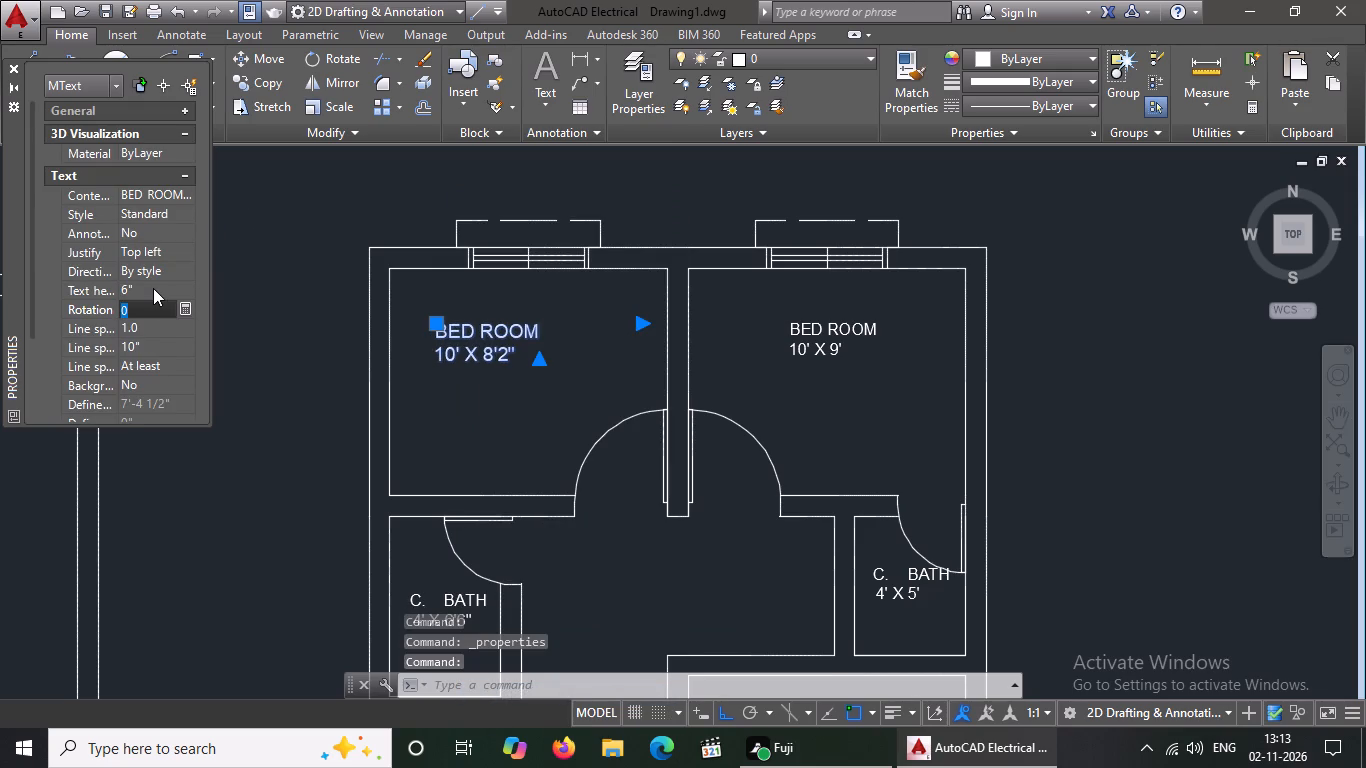
key(Escape)
Indent the 10' X 8'2" line of the bedroom label by one space to centre it under BED ROOM.
triple_click(475, 366)
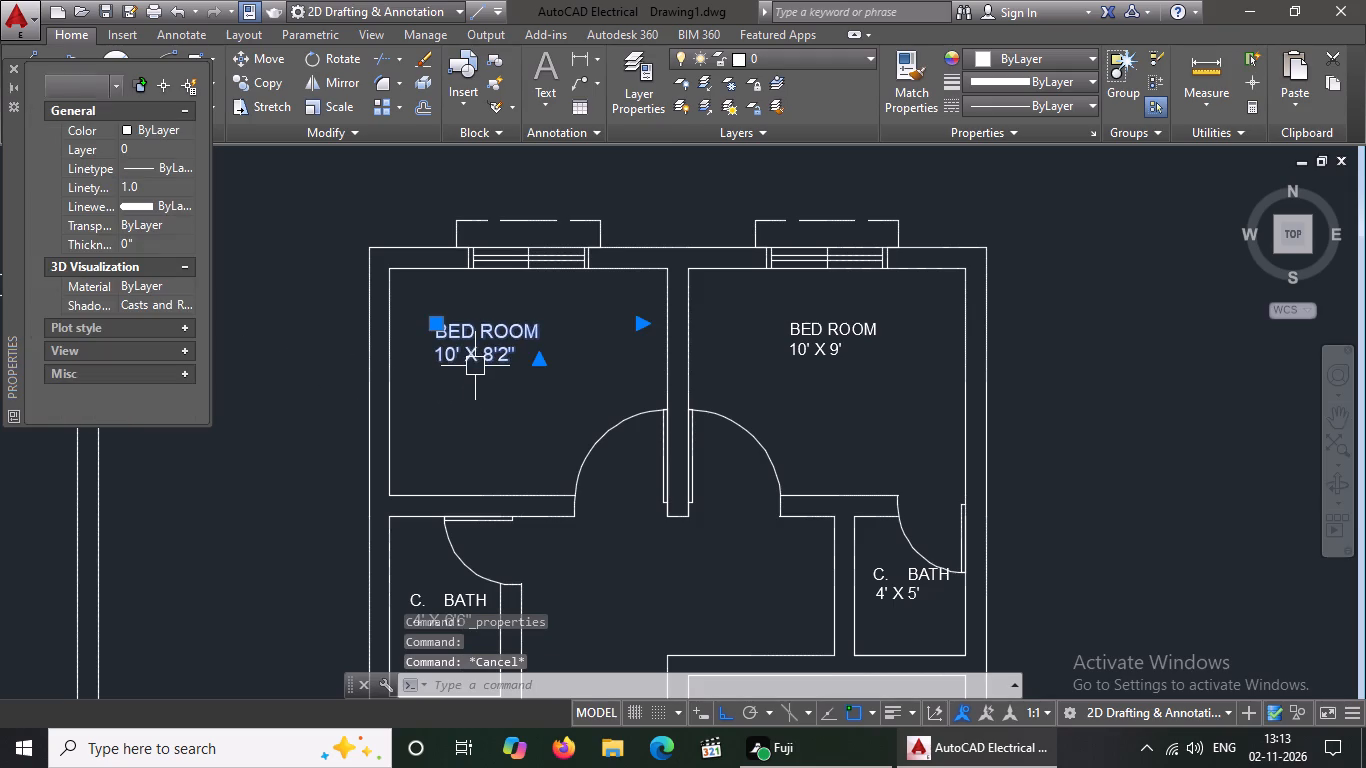
click(476, 332)
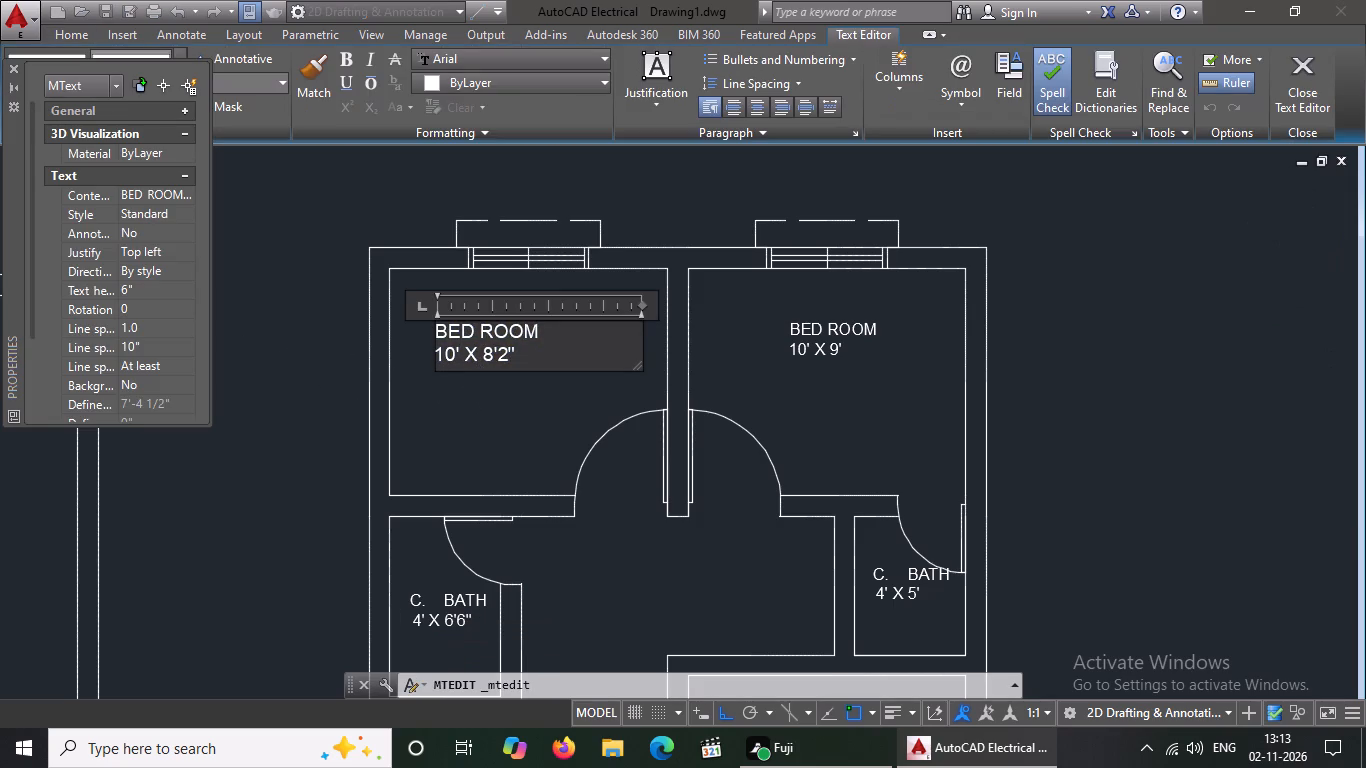
key(space)
key(BackSpace)
key(Right)
key(Right)
key(Right)
key(Right)
key(Right)
key(Right)
key(space)
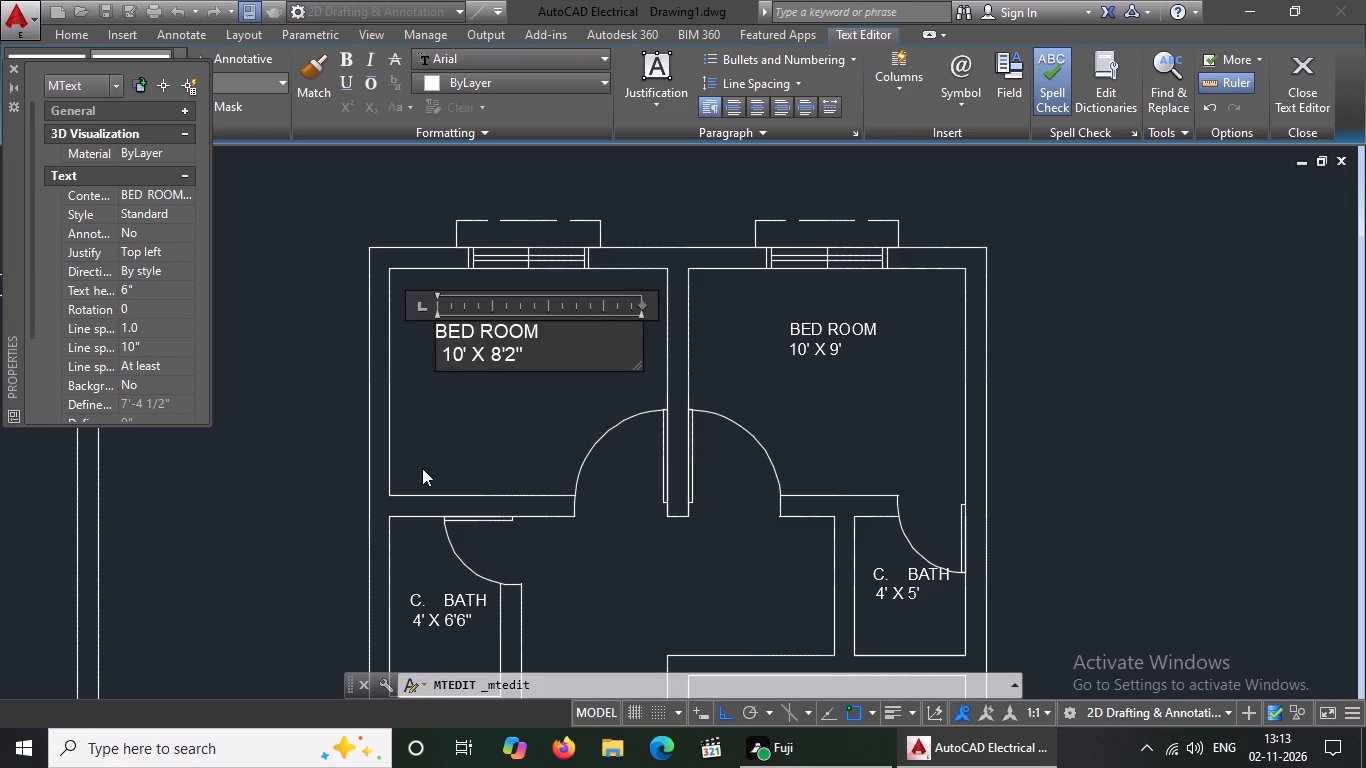
click(446, 446)
Move the BED ROOM 10' X 8'2" label horizontally to the right, centring it below the window.
click(478, 350)
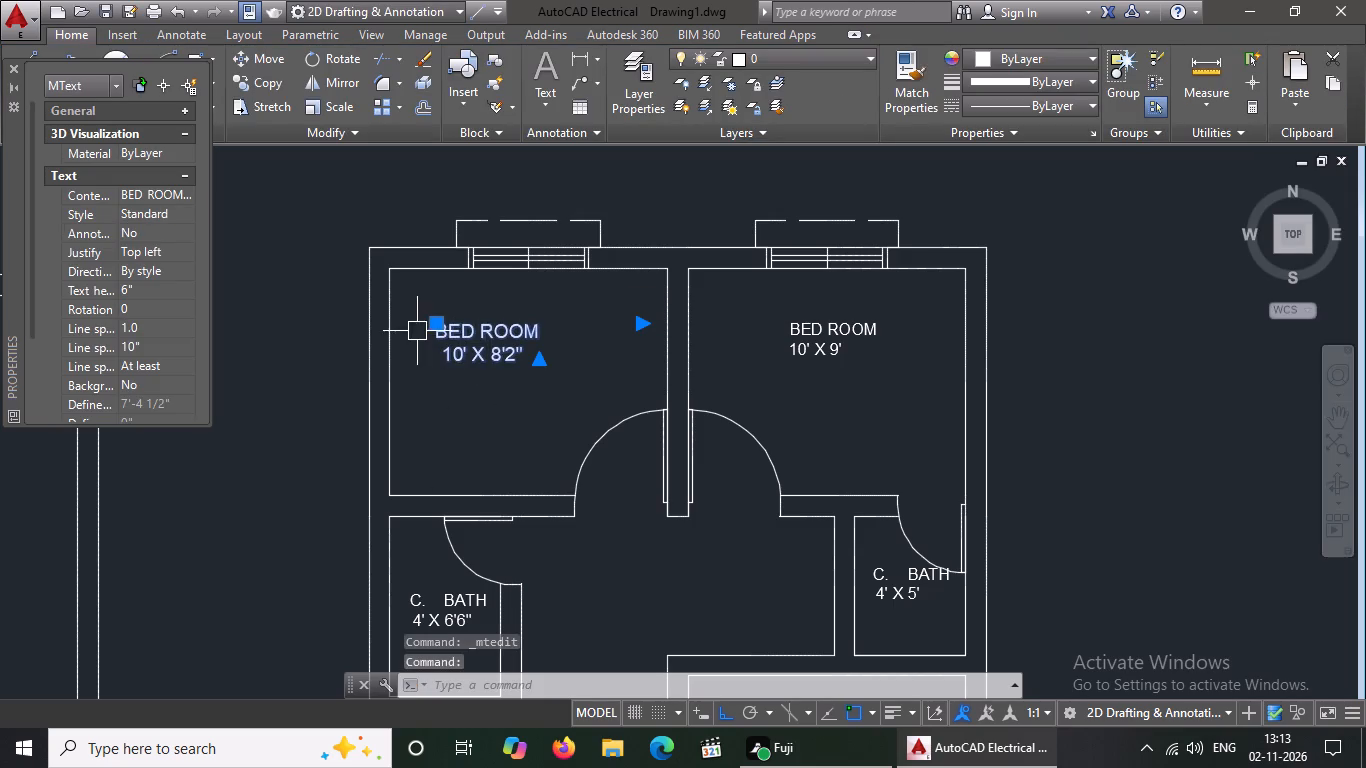
drag(435, 326, 455, 322)
click(473, 302)
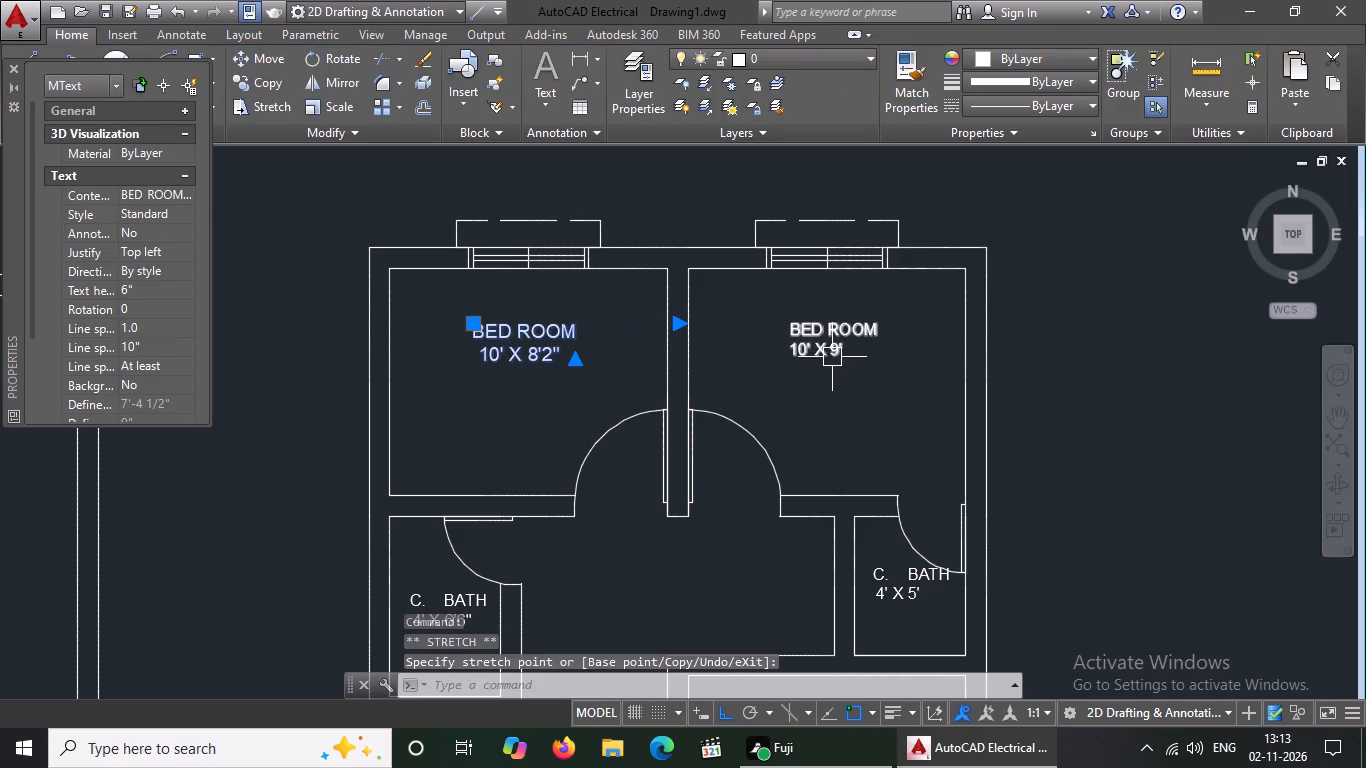
Set the text height of the BED ROOM 10' X 9' label in the upper right bedroom to 6".
click(826, 352)
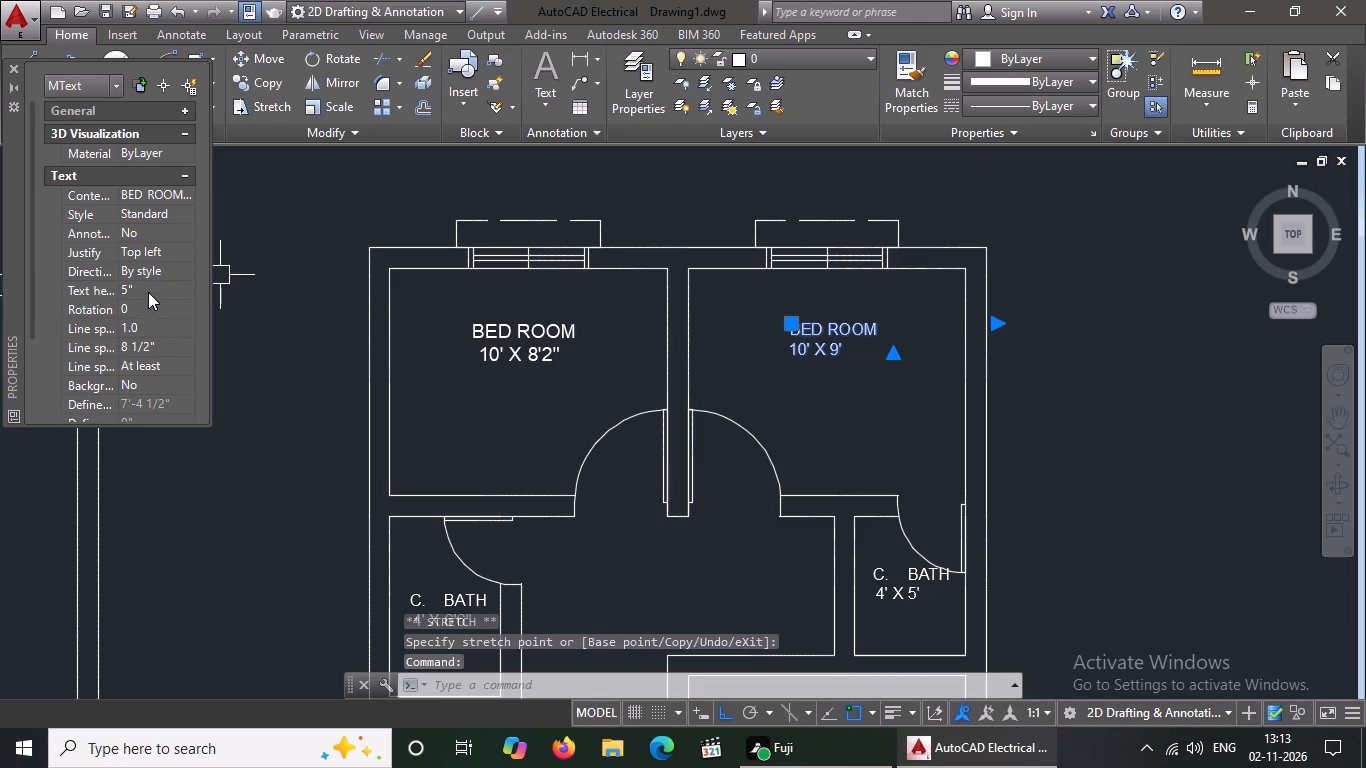
click(148, 292)
key(BackSpace)
key(BackSpace)
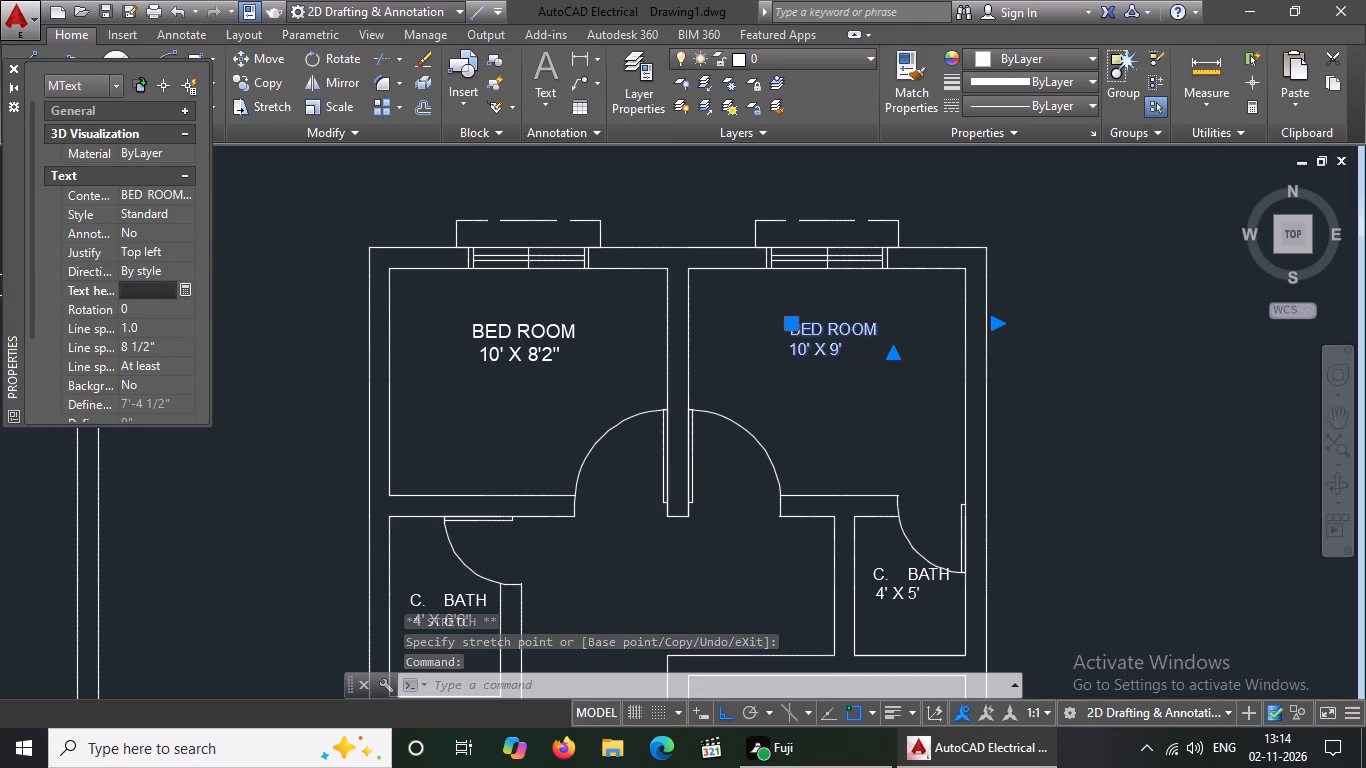
key(6)
key(shift+quotedbl)
key(Return)
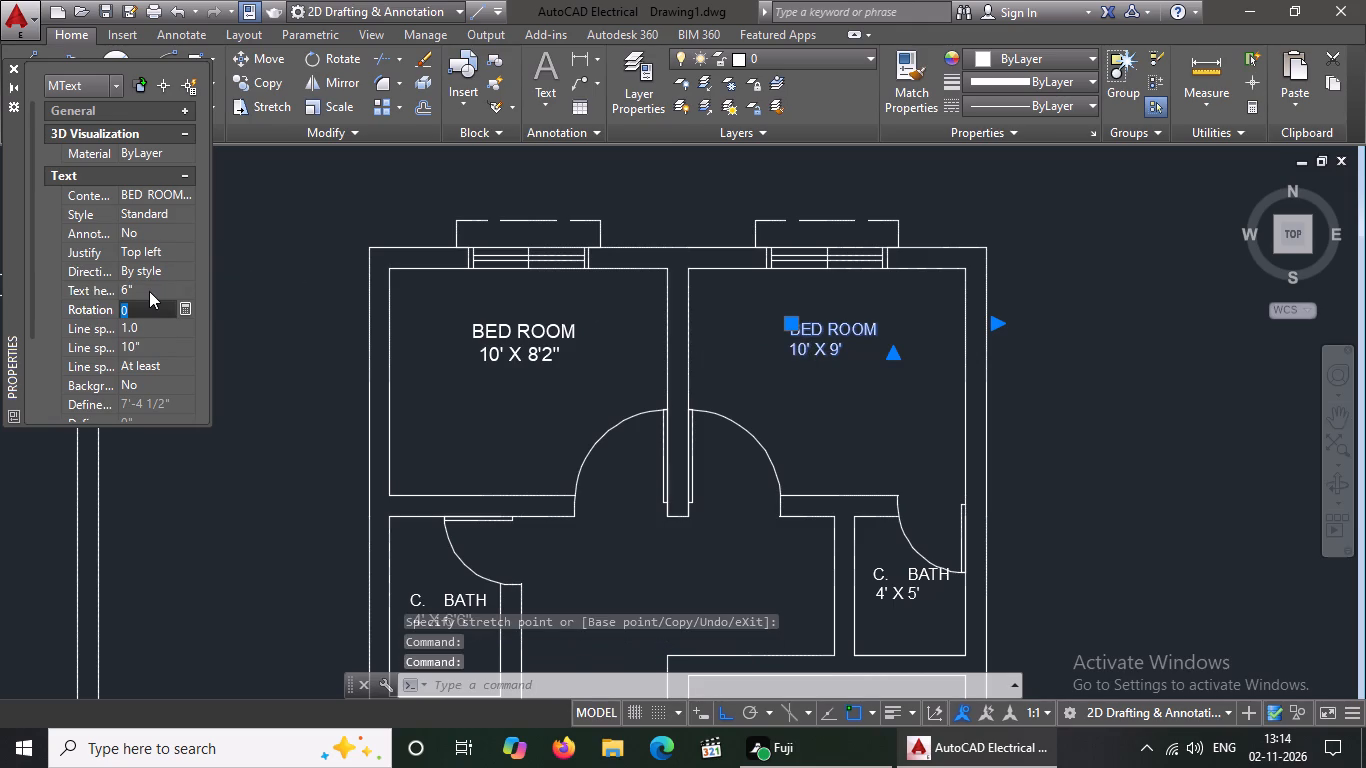
key(Escape)
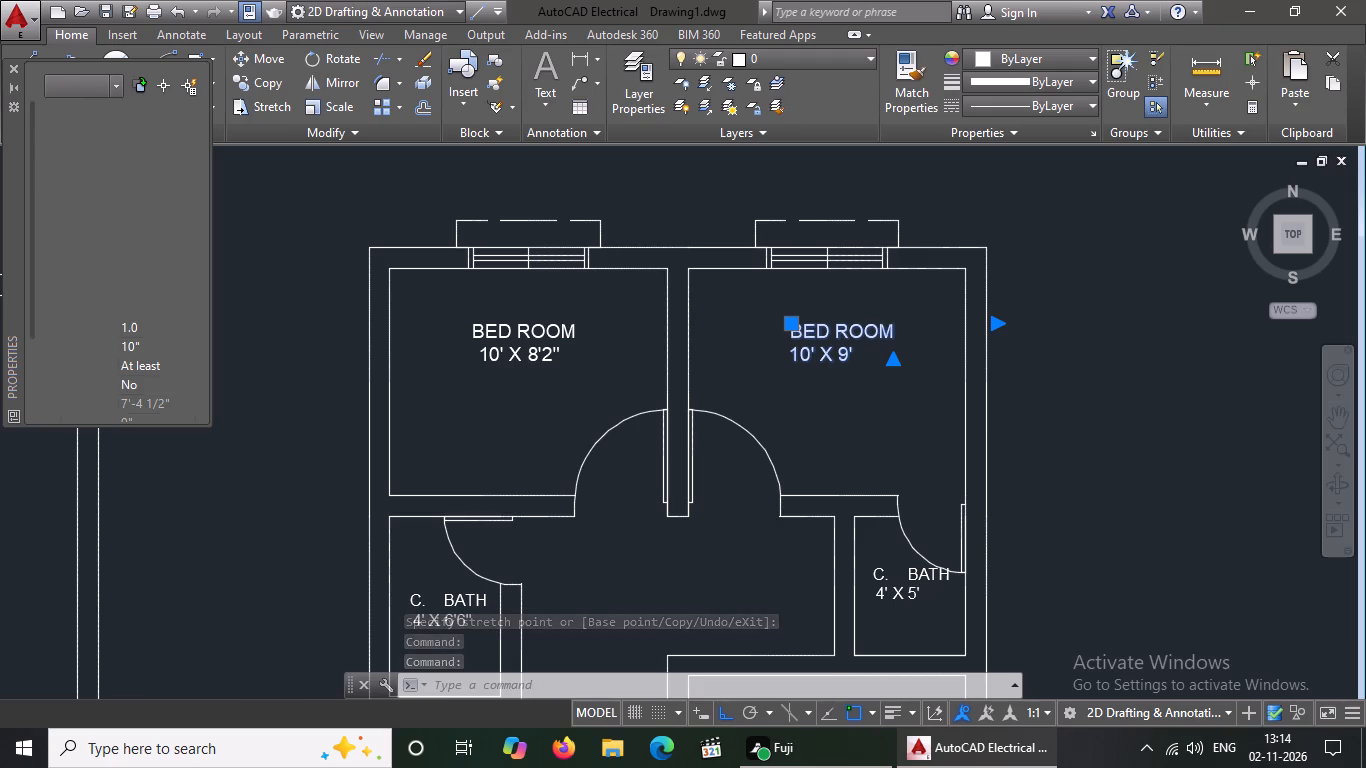
Indent the 10' X 9' line of the upper right bedroom label by three spaces to centre it under BED ROOM.
click(802, 343)
click(802, 343)
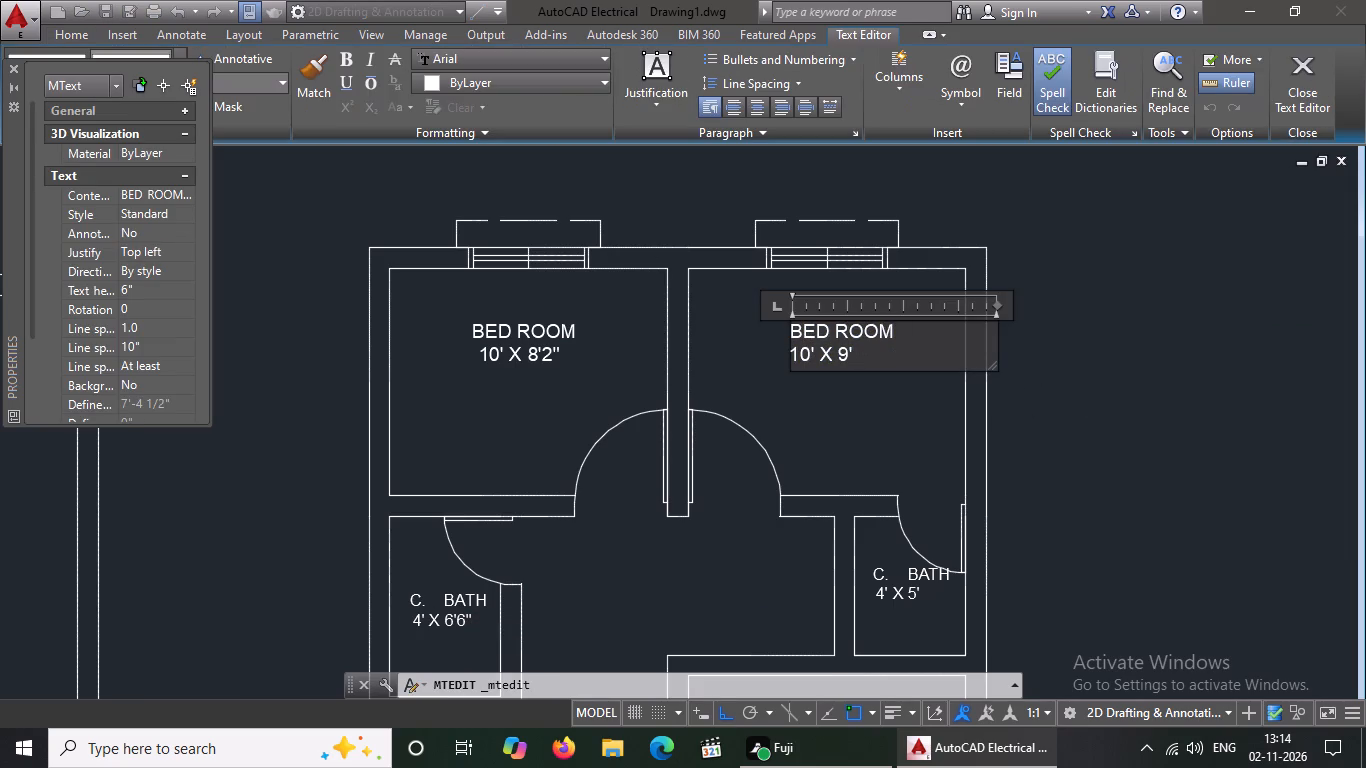
key(Right)
key(Right)
key(Right)
key(Right)
key(Right)
key(Right)
key(Right)
key(Right)
key(space)
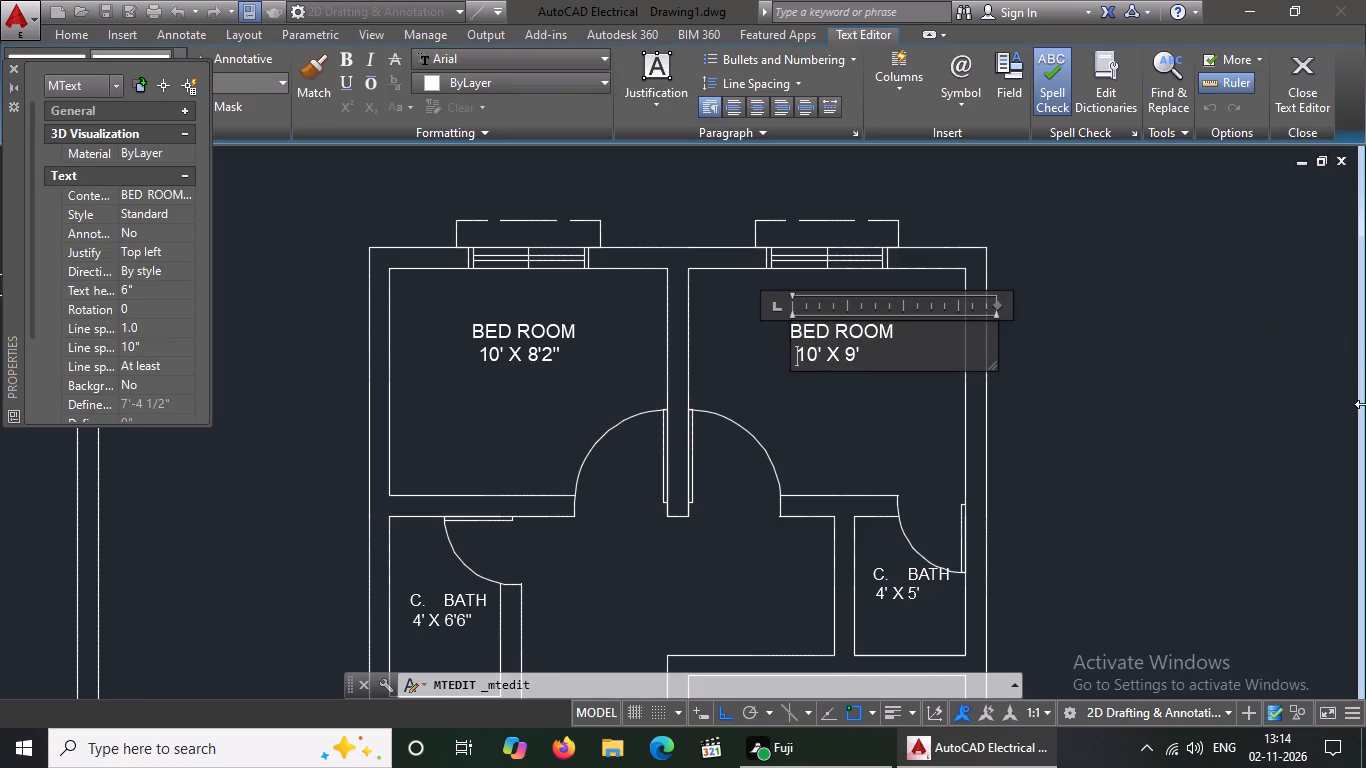
key(space)
key(space)
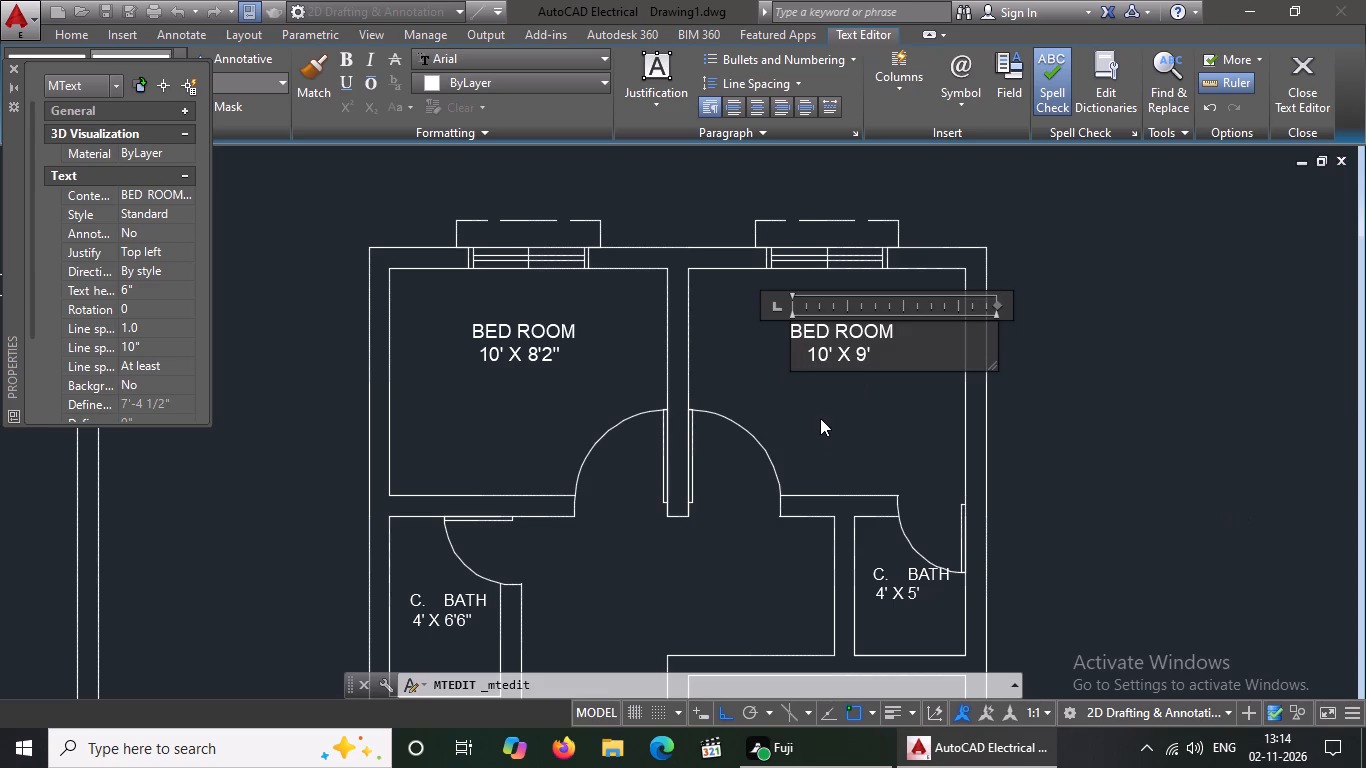
click(733, 375)
Set the text height of the C. BATH 4' X 6'6" label to 4".
scroll(742, 316, down, 2)
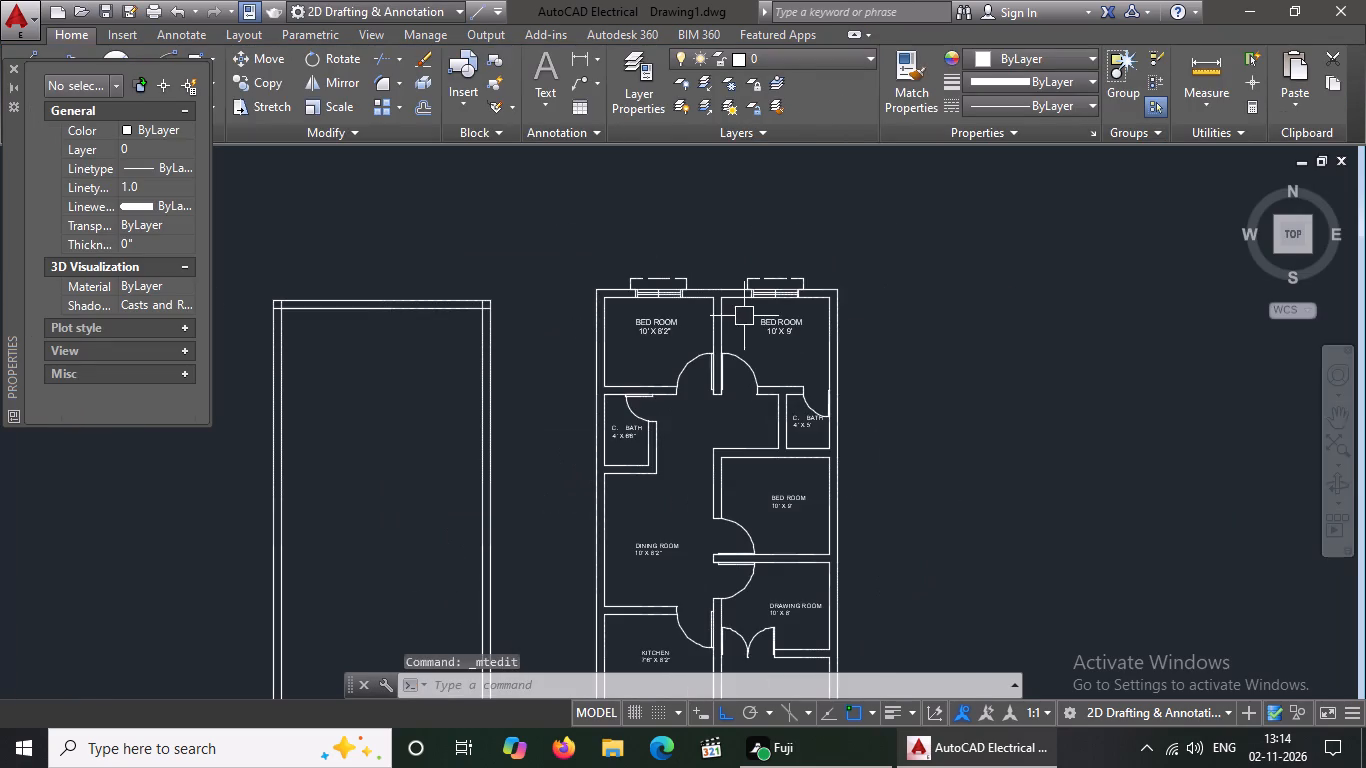
scroll(611, 434, up, 2)
click(623, 430)
right_click(623, 430)
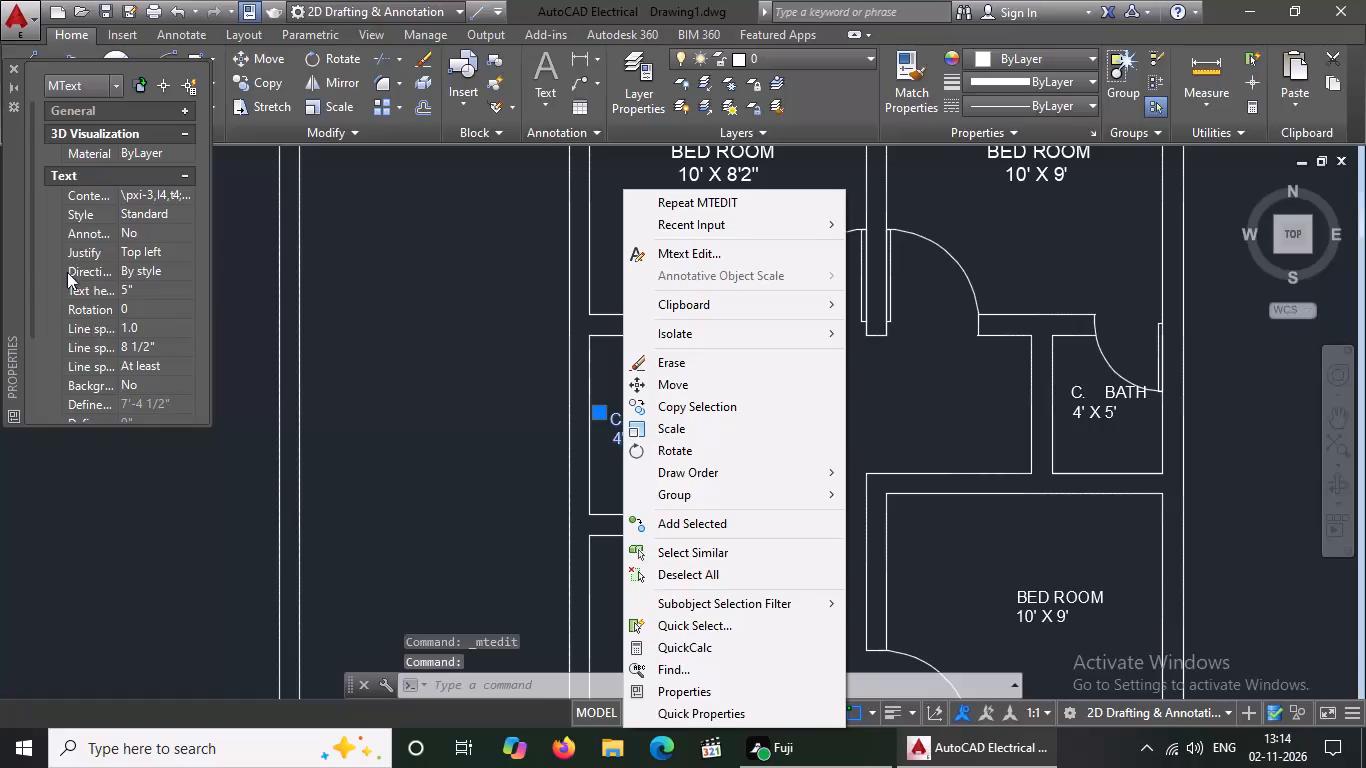
click(143, 288)
key(BackSpace)
key(BackSpace)
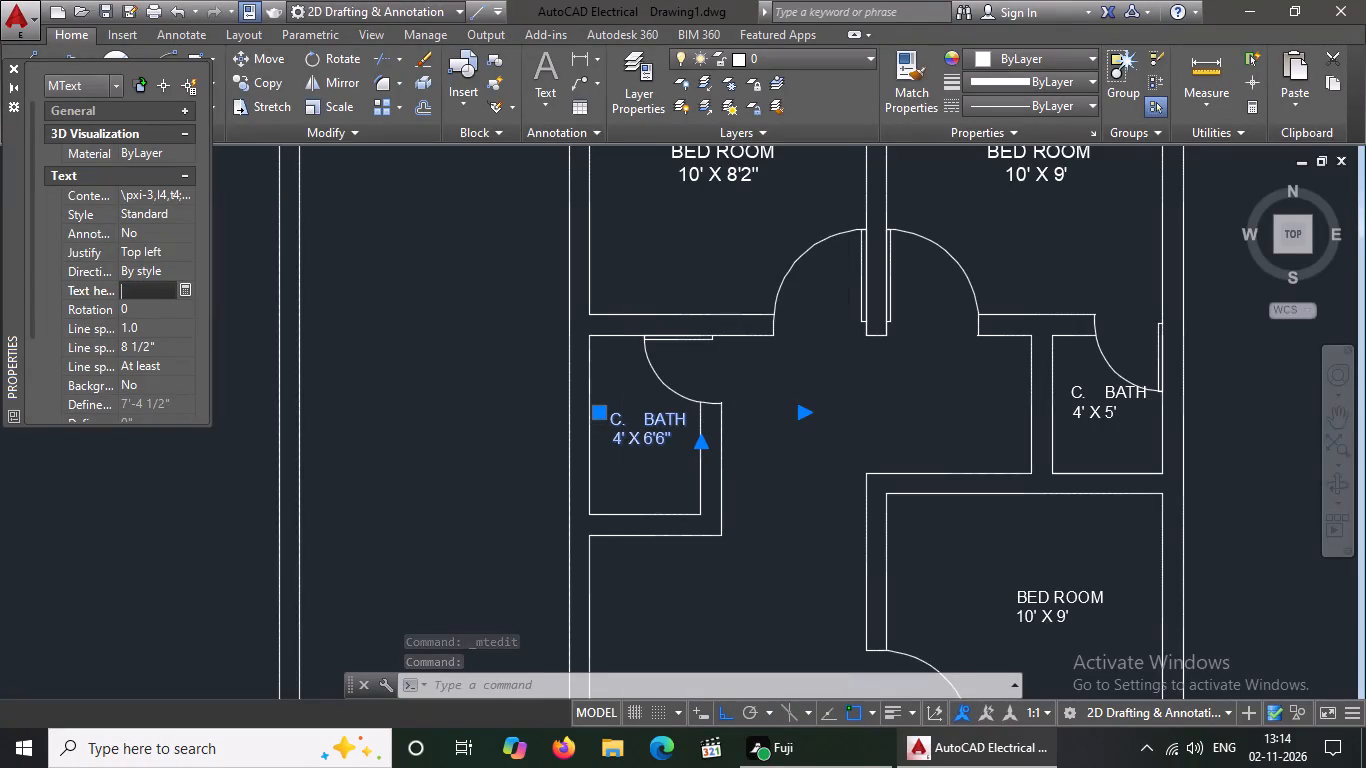
key(4)
key(shift+quotedbl)
key(Return)
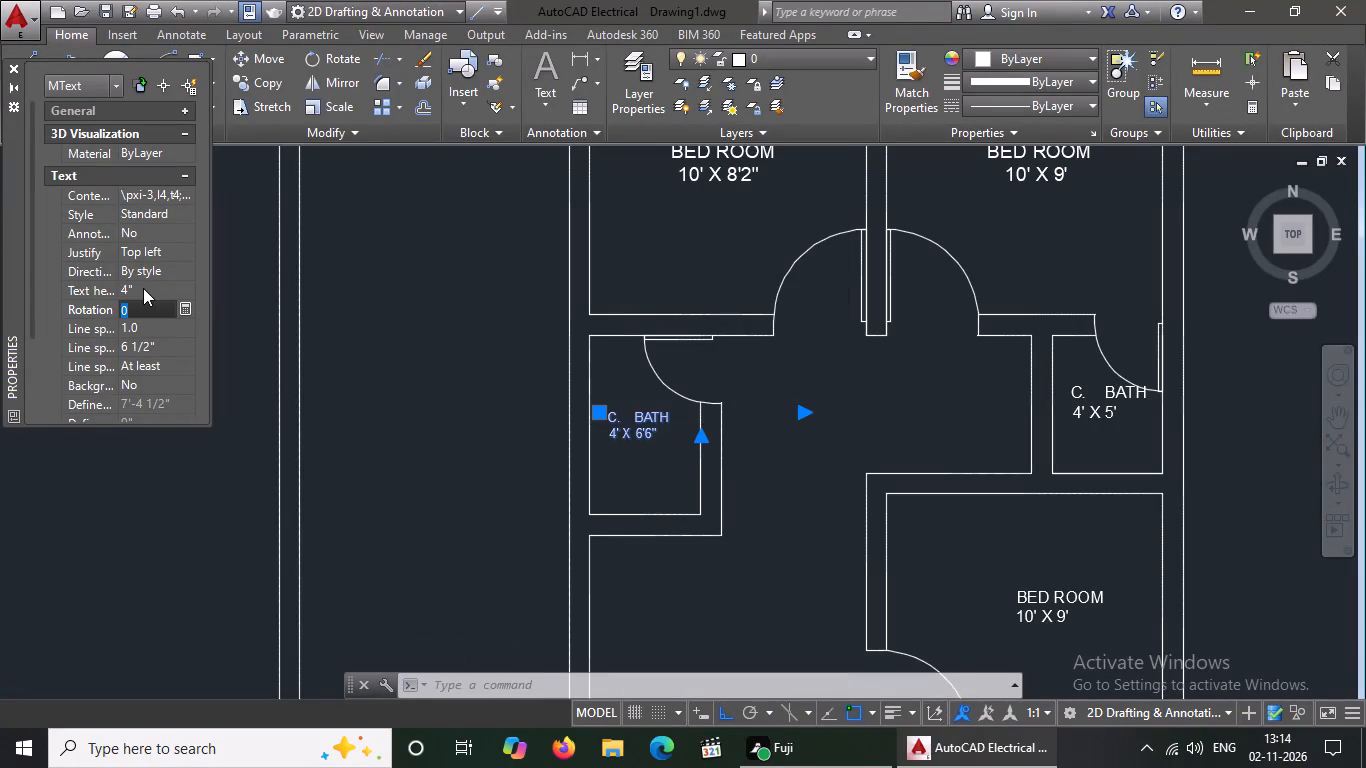
key(Escape)
Remove the "C." prefix from the C. BATH 4' X 6'6" label and indent BATH by four spaces over its size line.
double_click(625, 435)
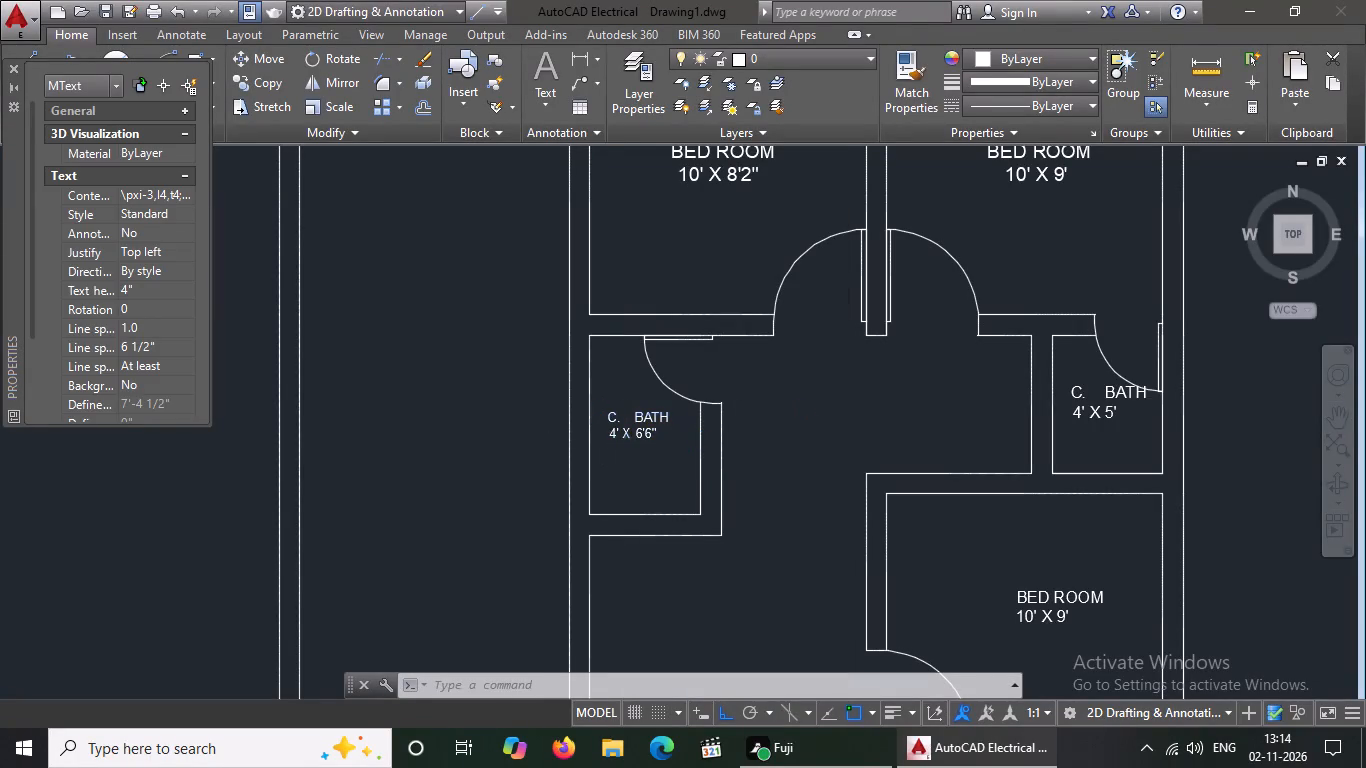
click(624, 413)
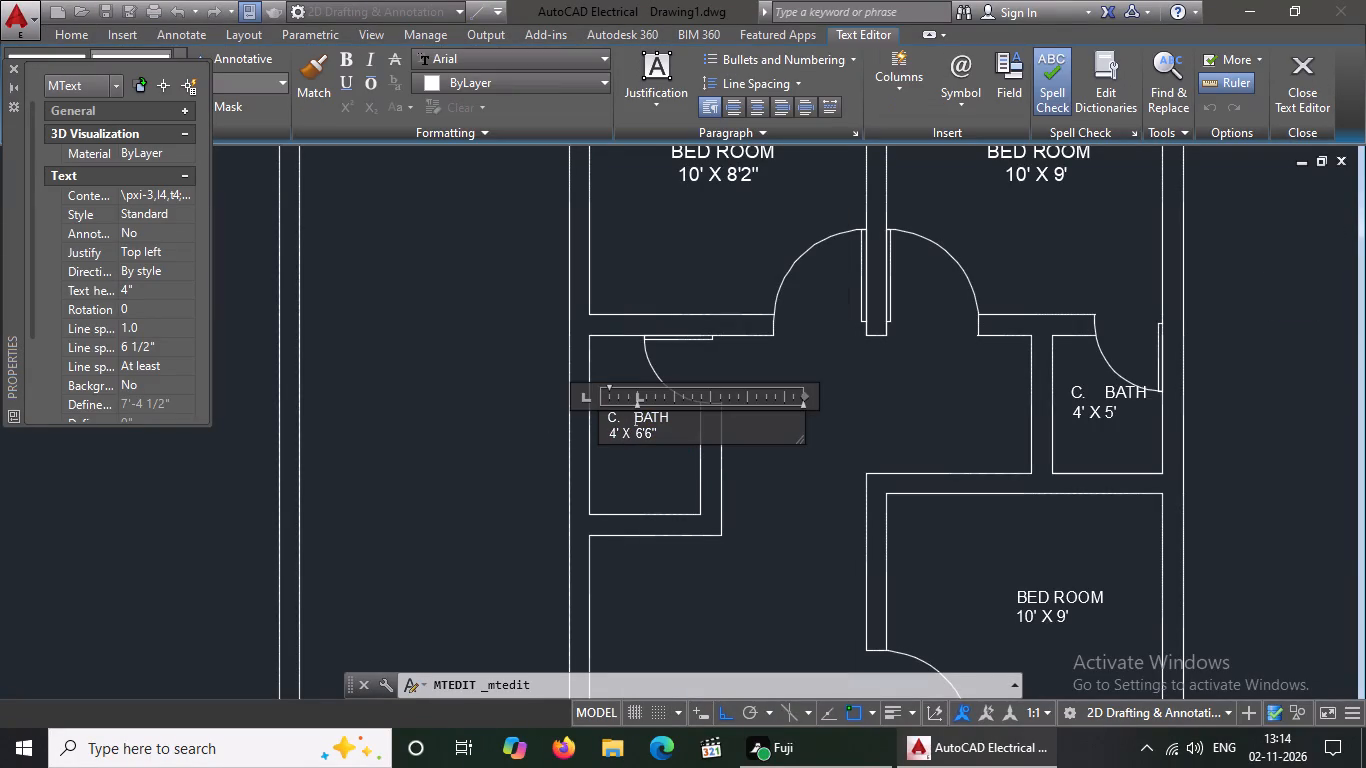
scroll(625, 423, up, 3)
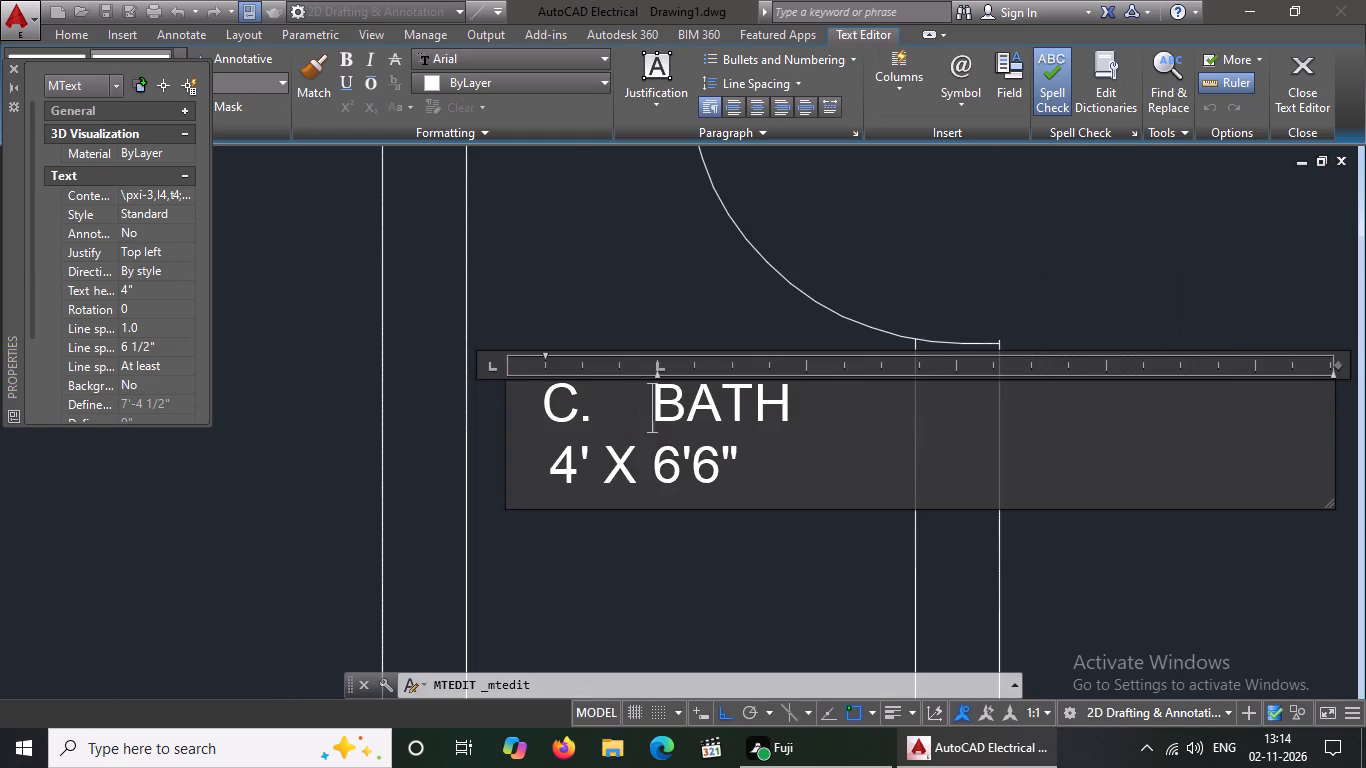
key(BackSpace)
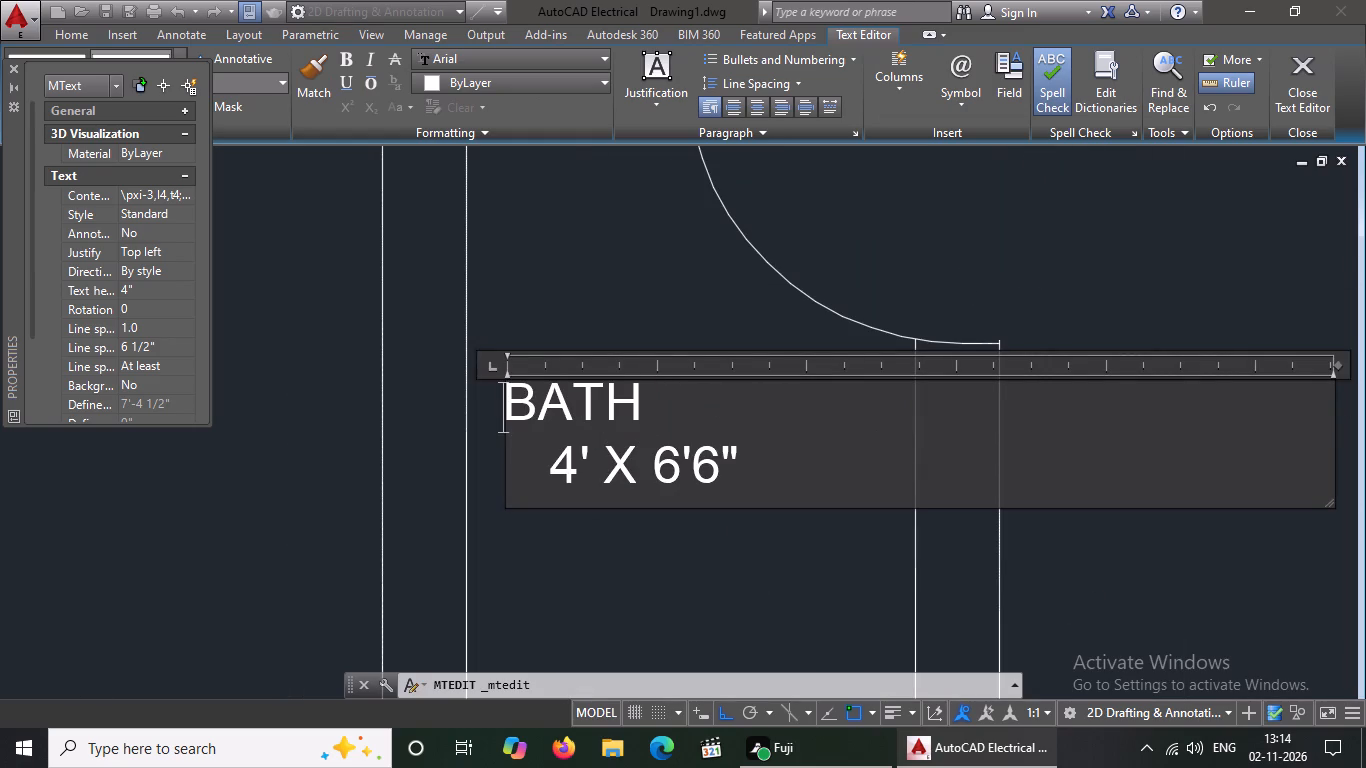
key(space)
key(space)
key(space)
key(space)
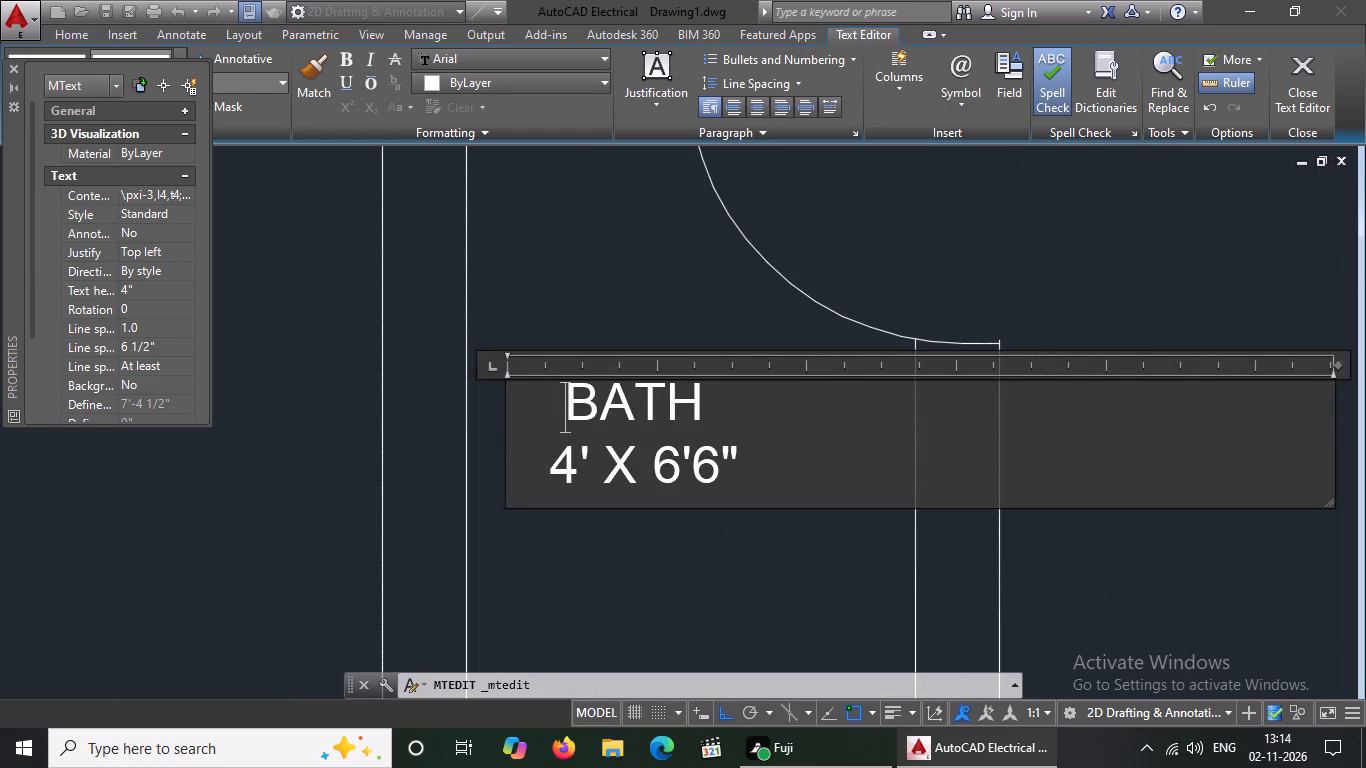
key(space)
key(BackSpace)
click(683, 550)
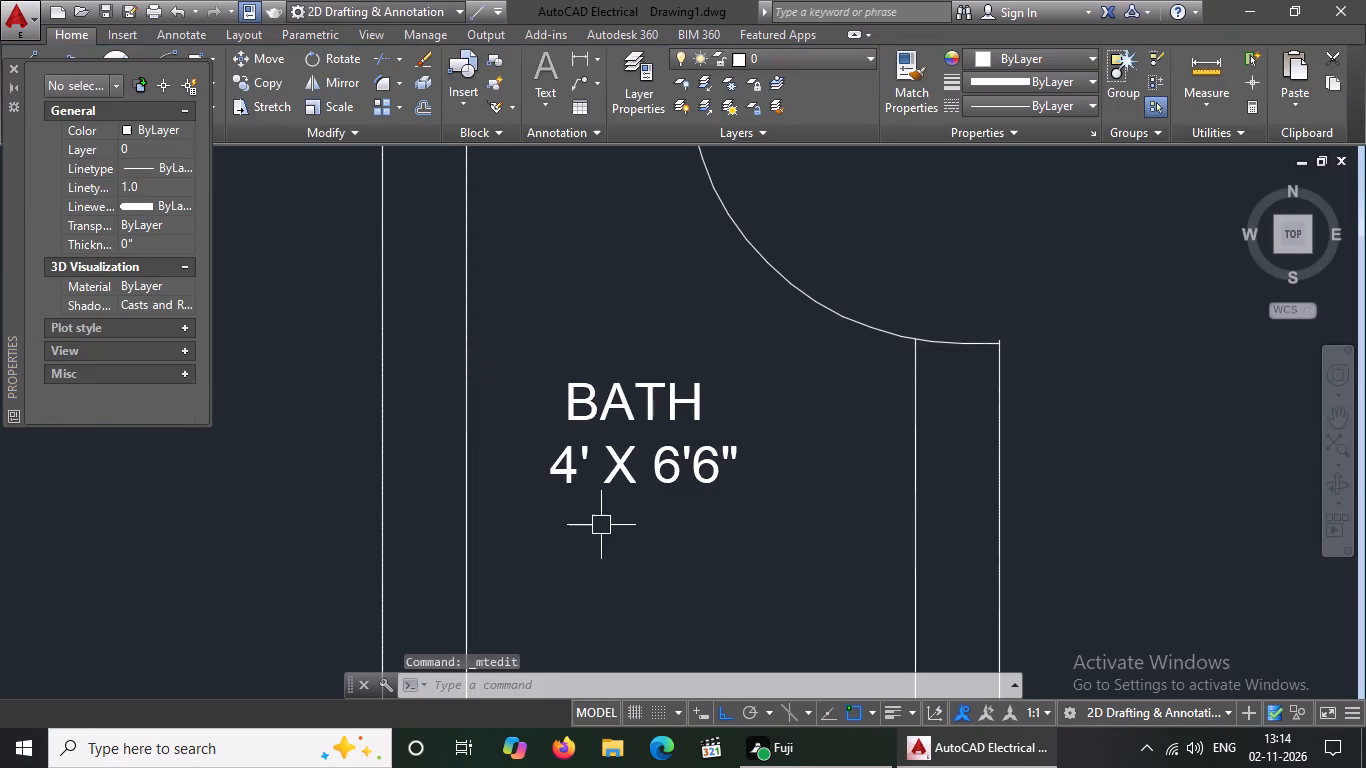
Move the BATH 4' X 6'6" label slightly upward within its bathroom.
scroll(597, 528, down, 2)
click(607, 514)
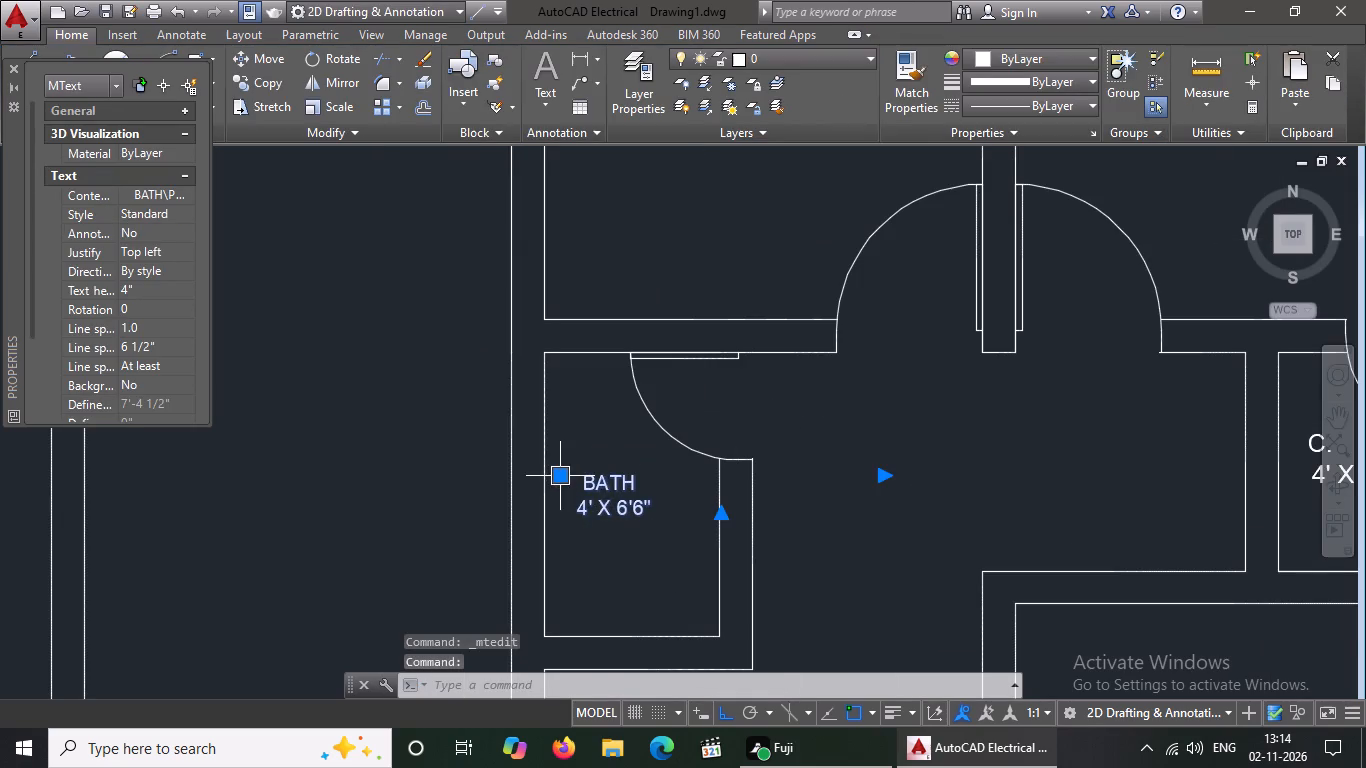
click(562, 478)
click(567, 456)
scroll(615, 445, down, 4)
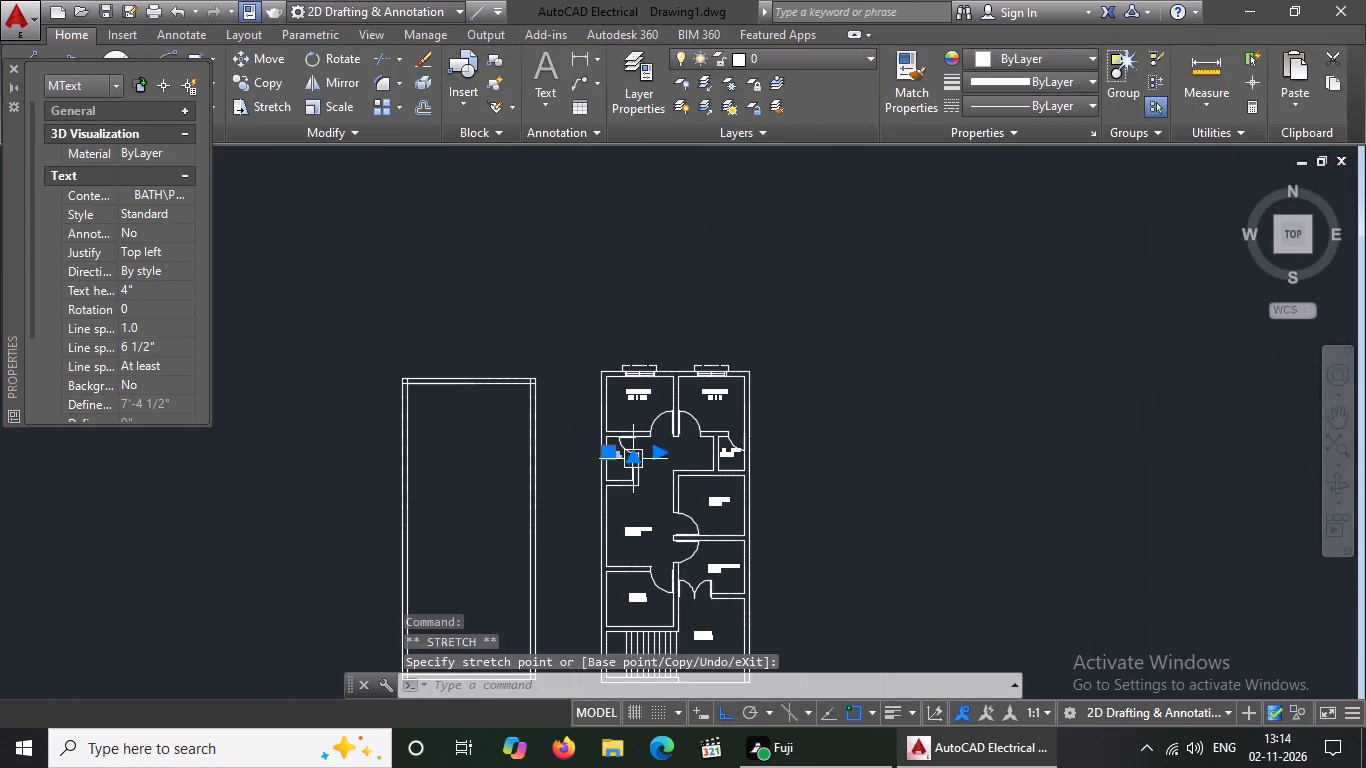
key(Escape)
Remove the "C." prefix from the C. BATH 4' X 5' label and indent BATH by three spaces to align with its size line.
scroll(733, 465, up, 5)
double_click(713, 424)
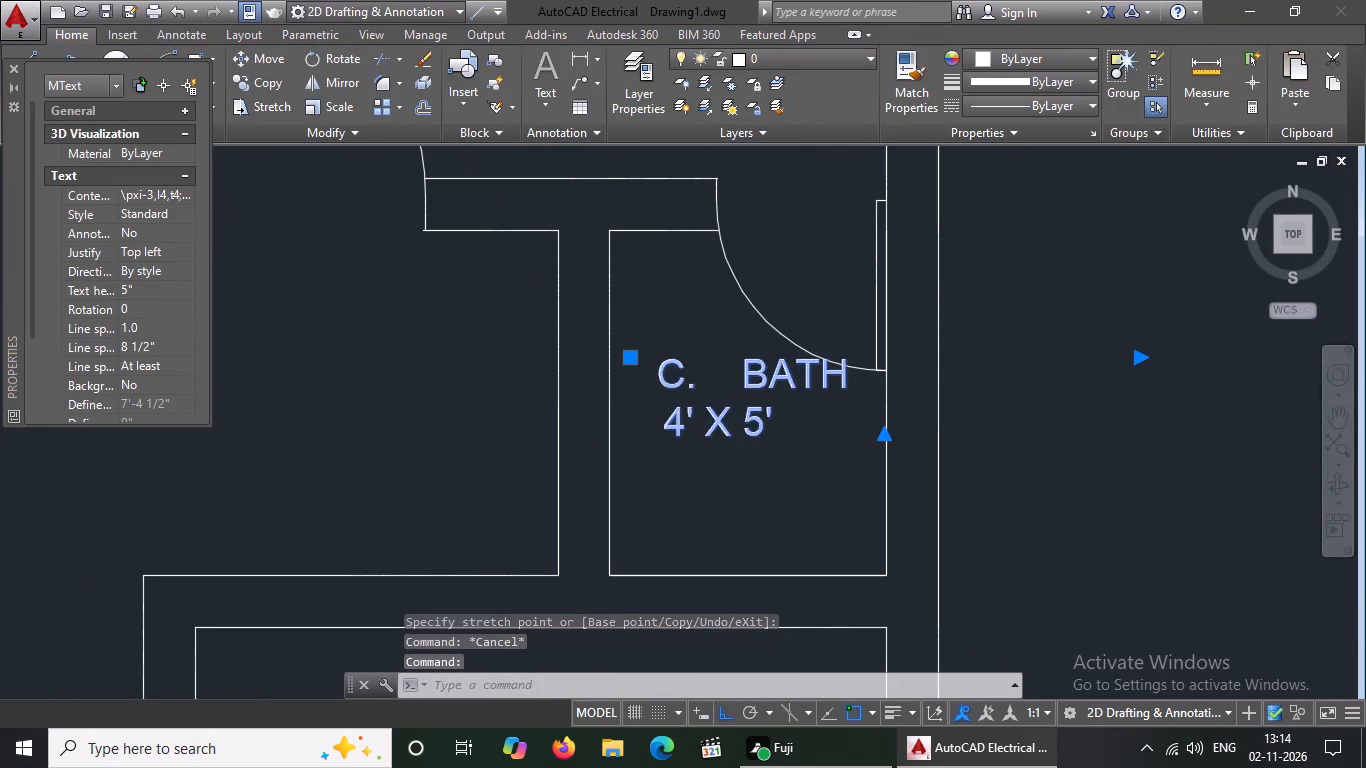
click(724, 380)
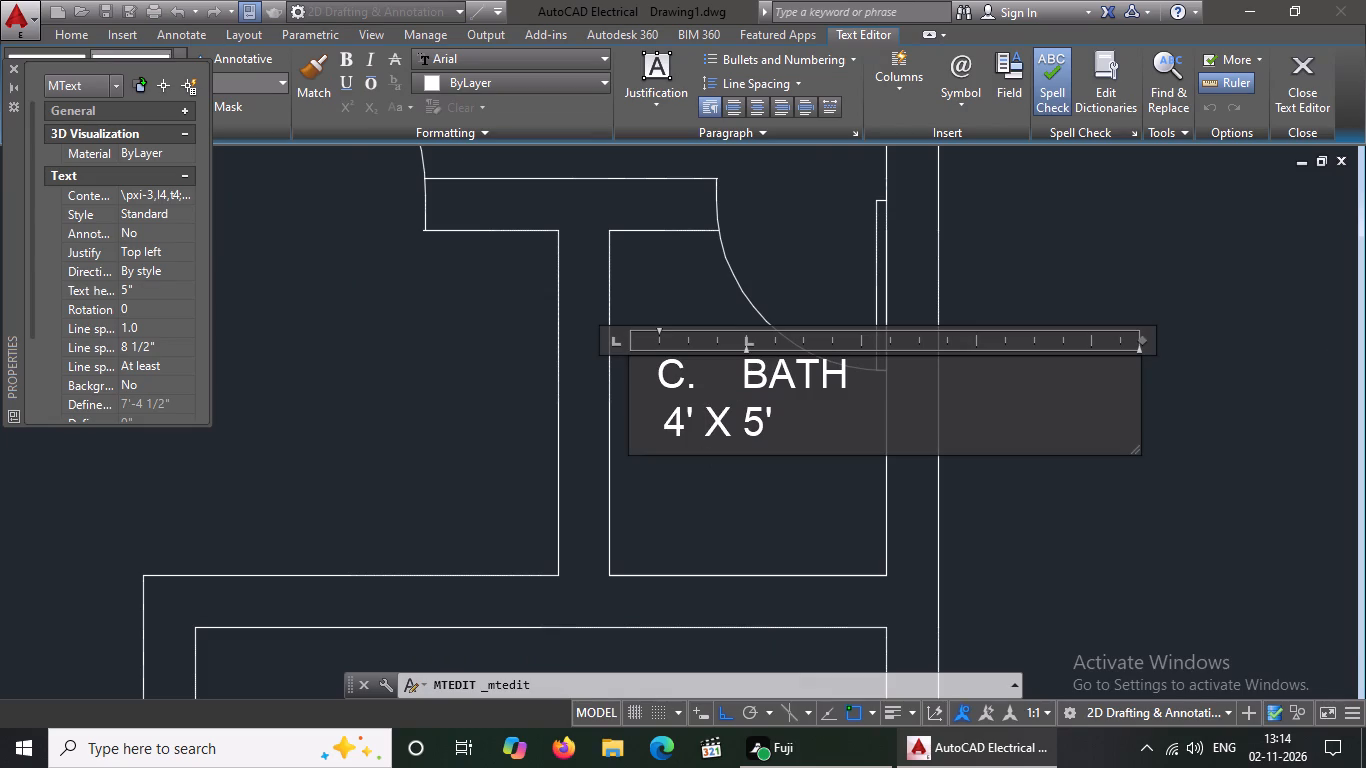
key(BackSpace)
key(BackSpace)
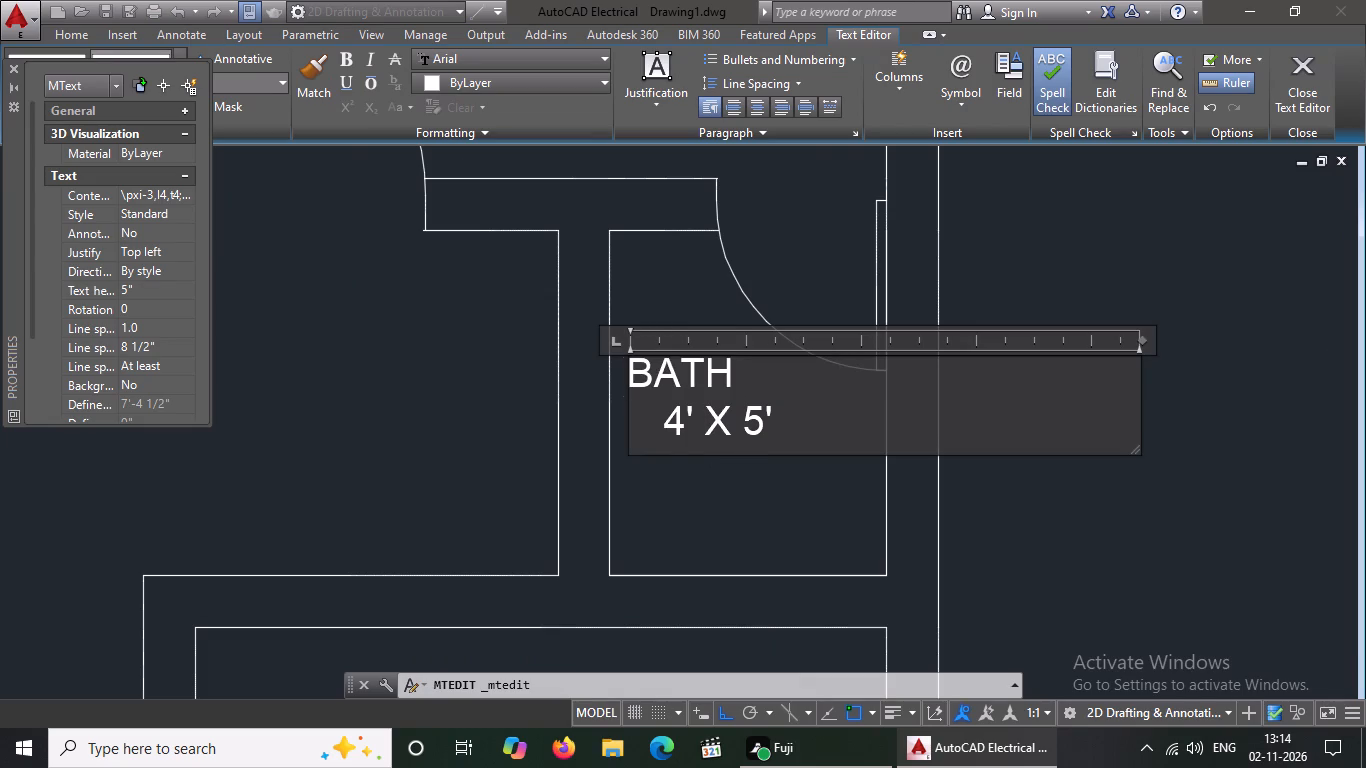
key(space)
key(space)
key(space)
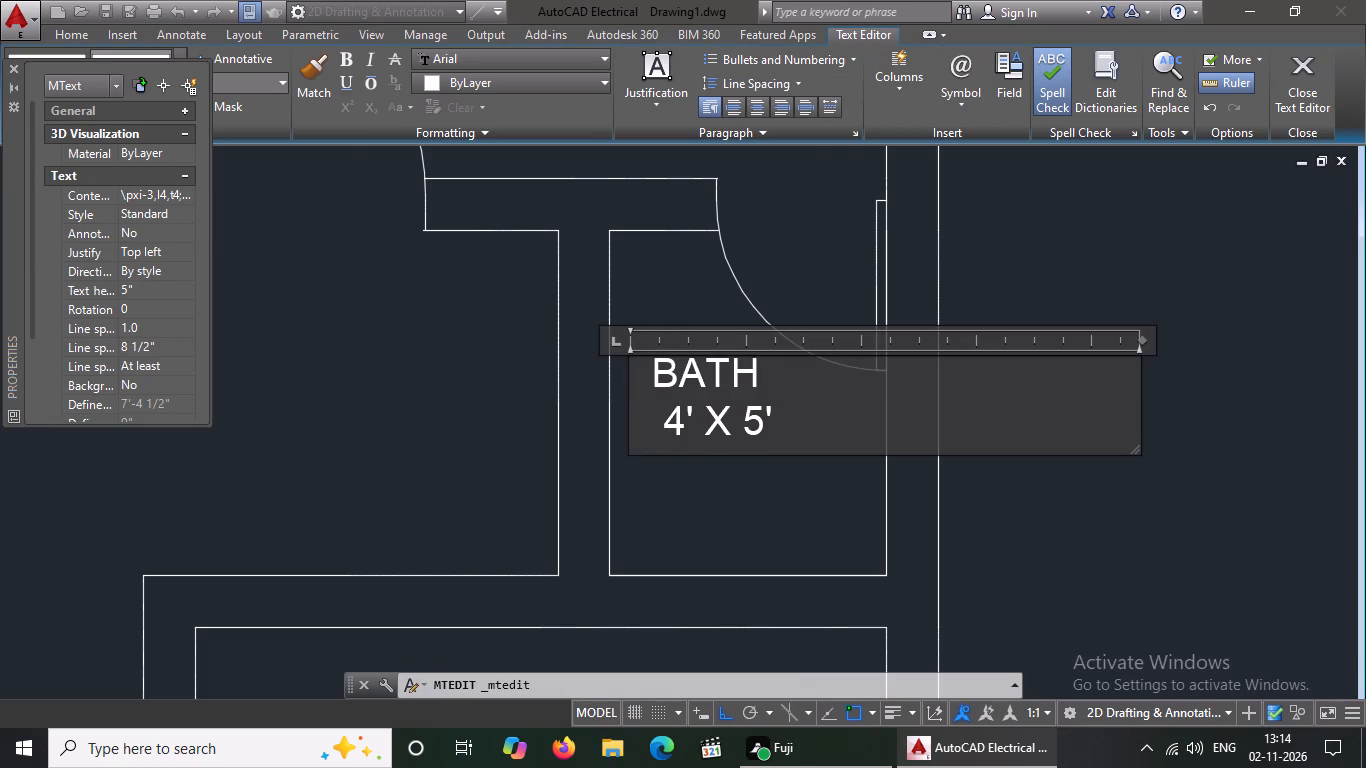
key(space)
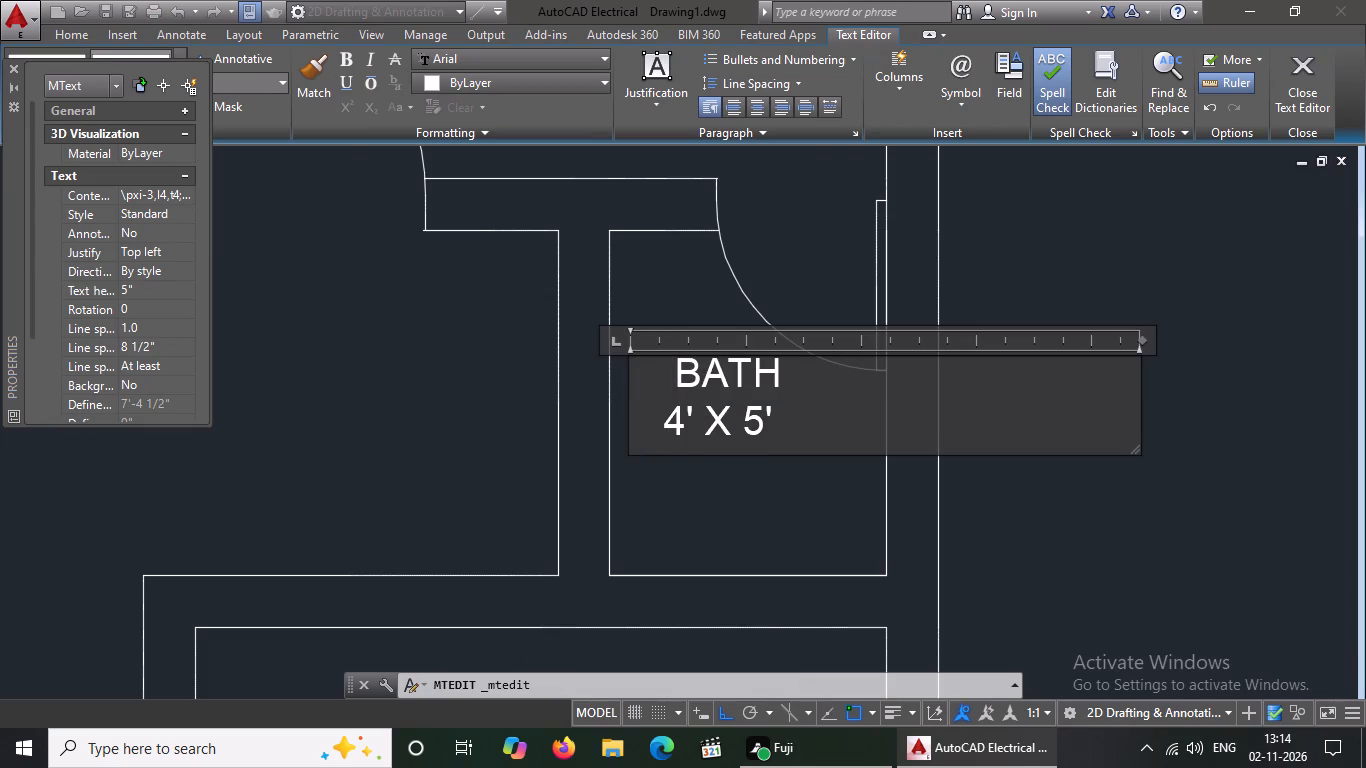
key(BackSpace)
key(Escape)
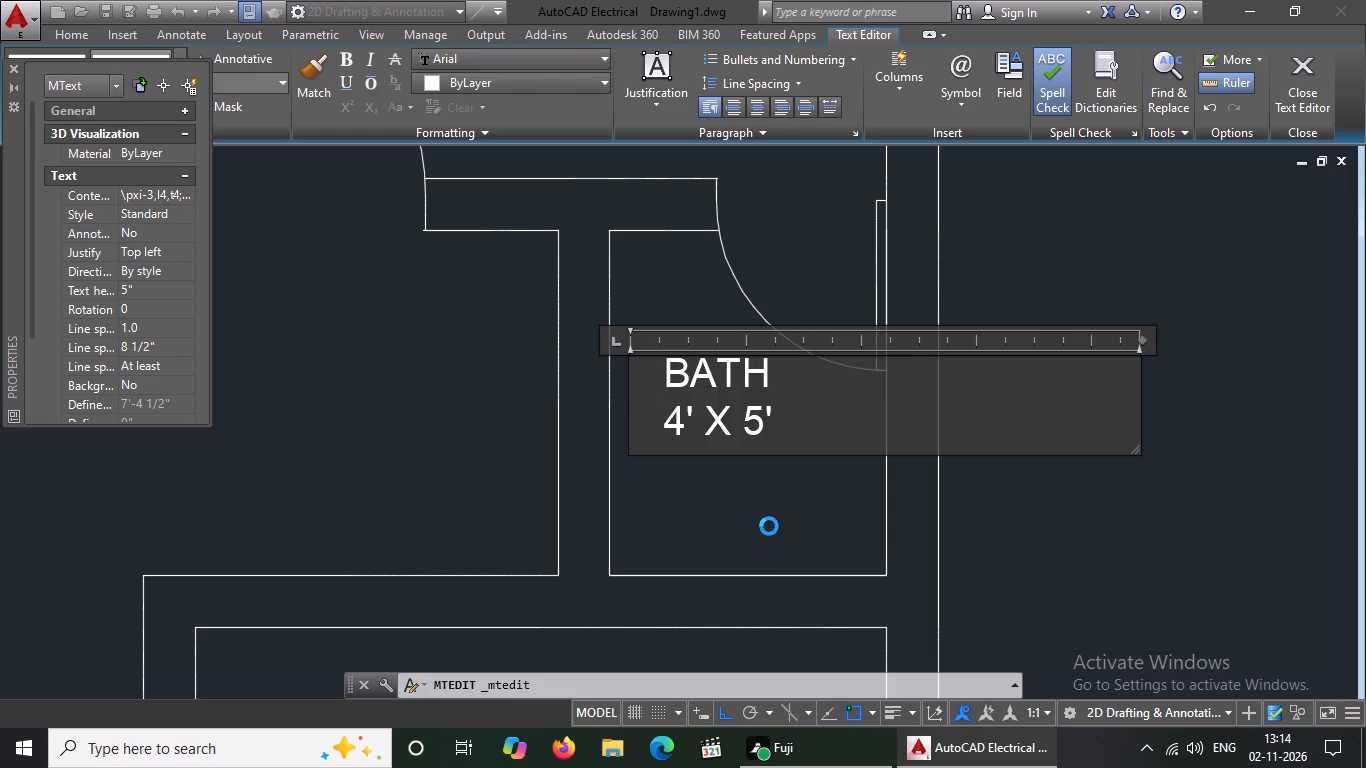
click(718, 370)
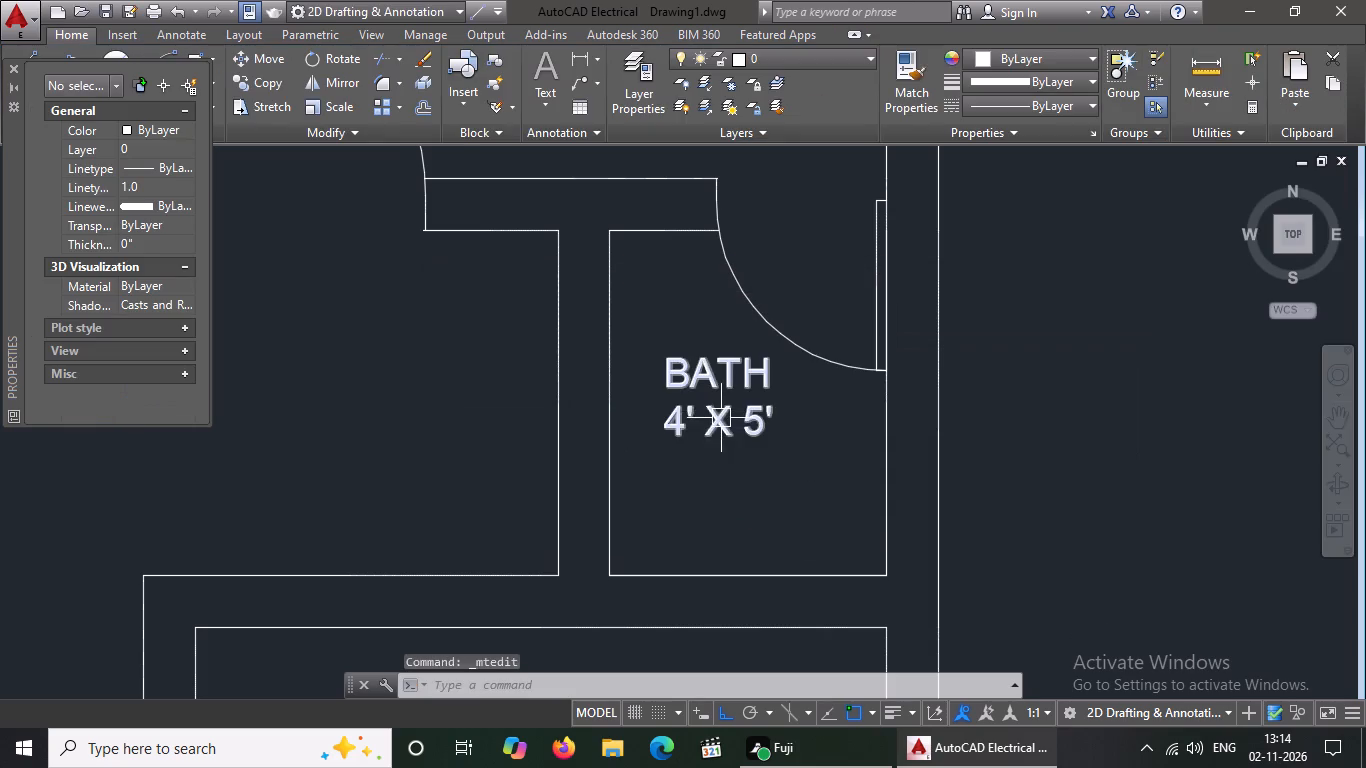
Adjust the vertical position of the BATH 4' X 5' label so it sits beside and just below the door swing.
scroll(723, 418, down, 1)
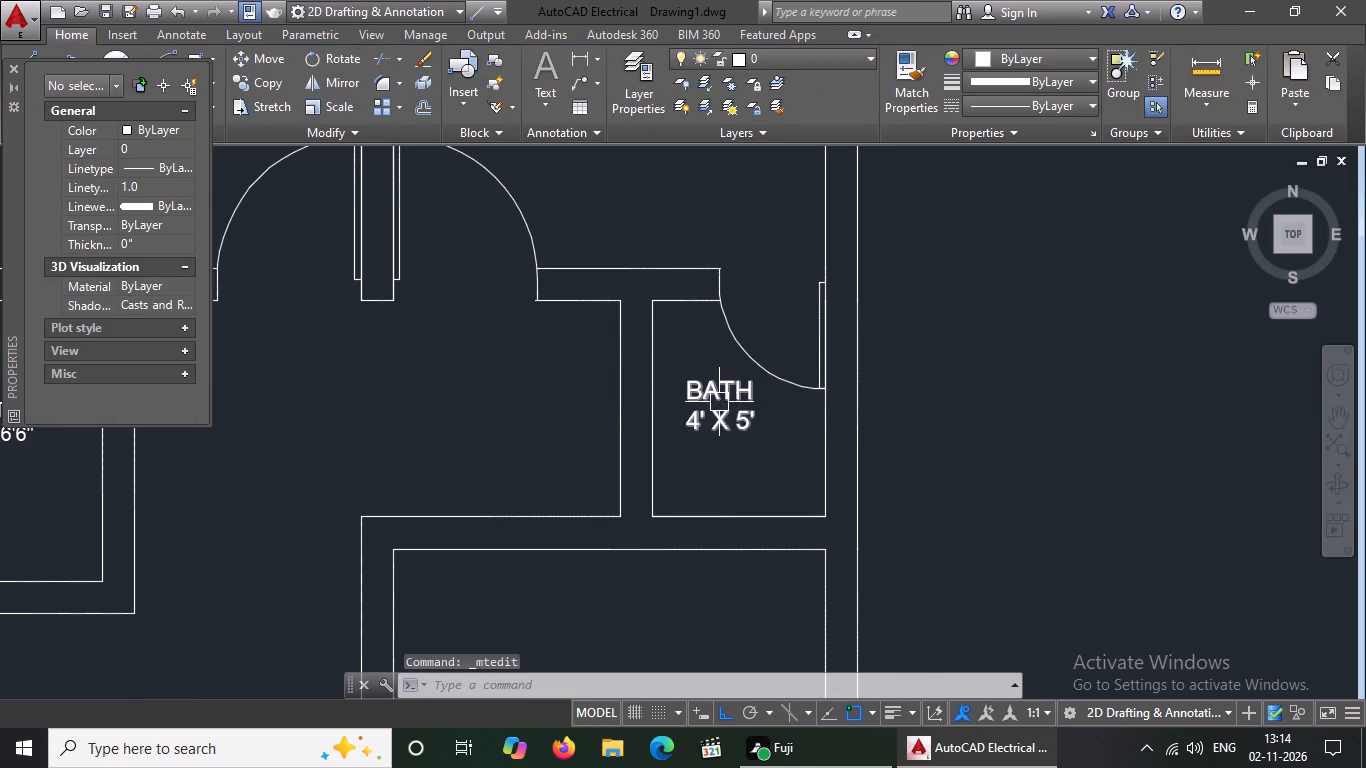
click(719, 402)
click(663, 382)
click(663, 363)
scroll(669, 367, down, 3)
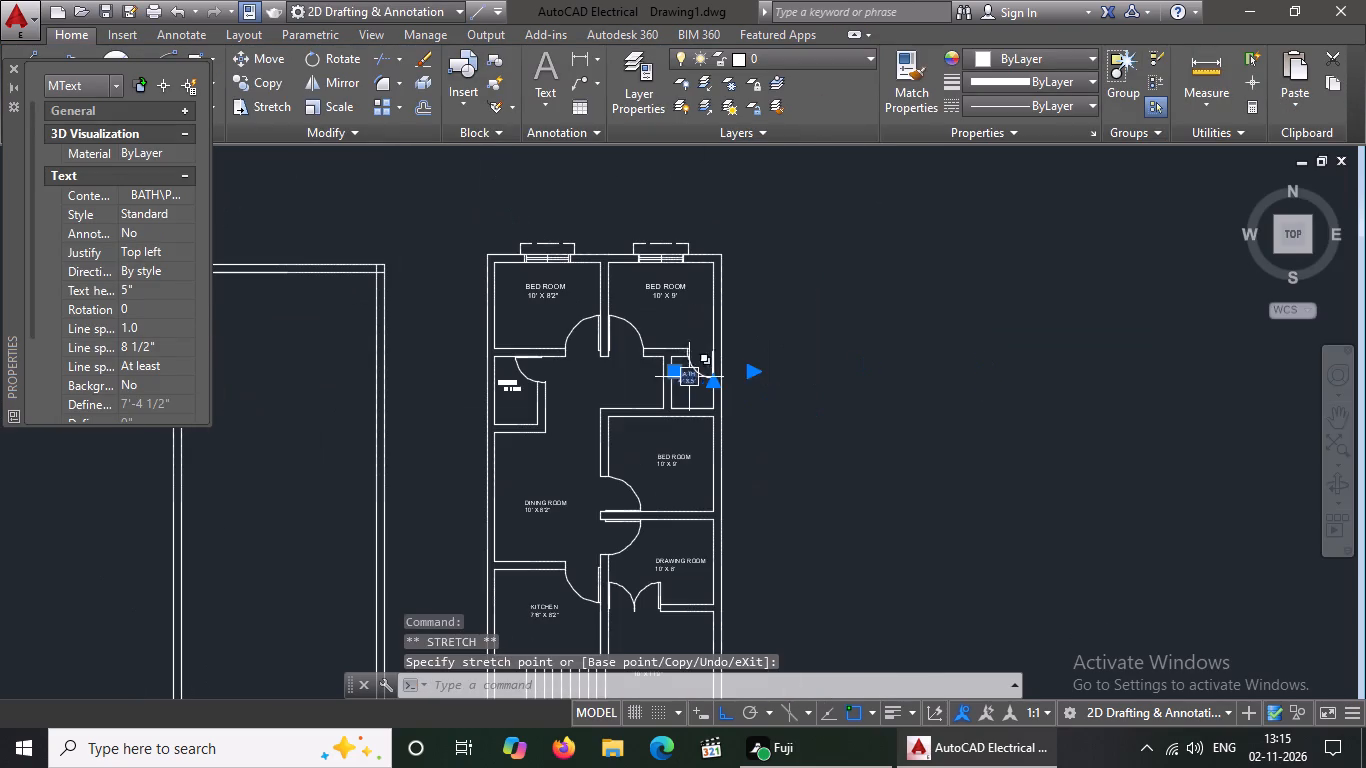
scroll(650, 371, up, 2)
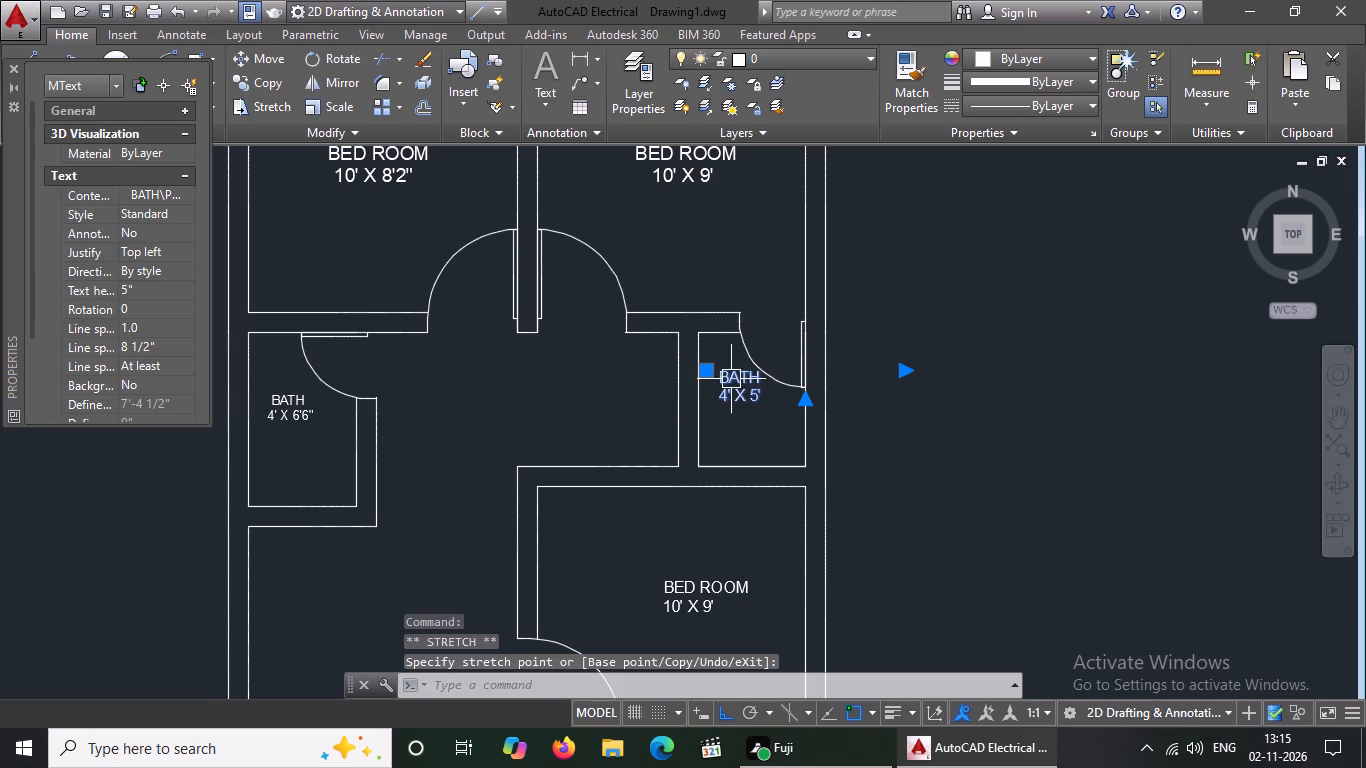
click(708, 370)
click(715, 384)
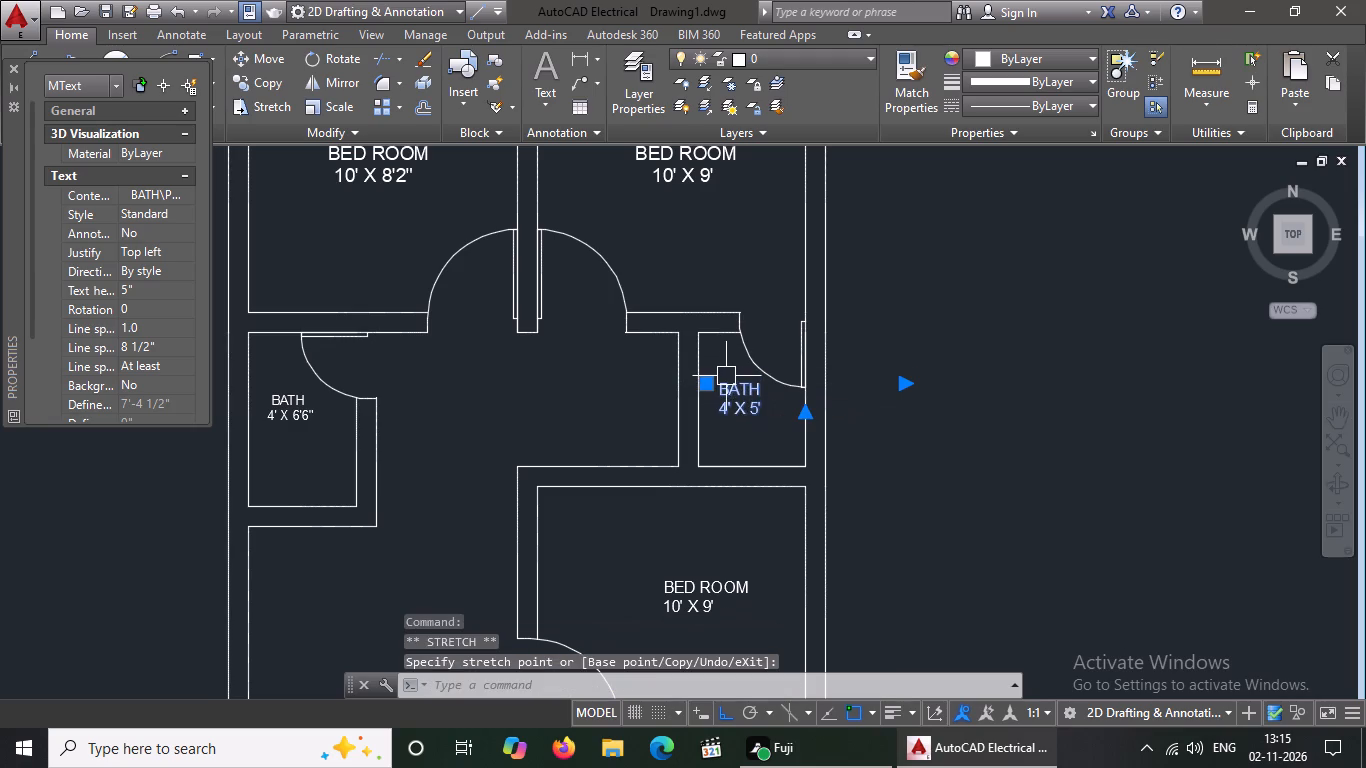
scroll(706, 362, down, 2)
key(Escape)
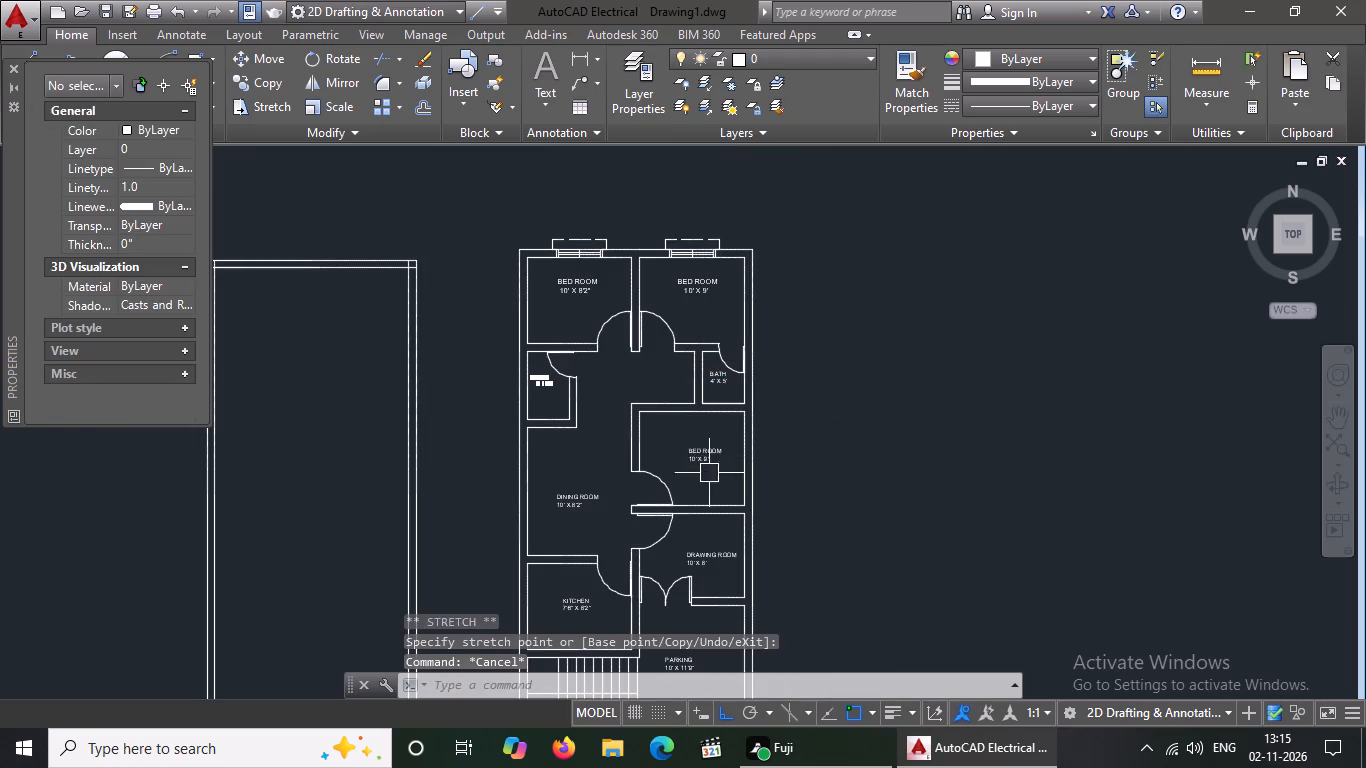
Set the text height of the BED ROOM 10' X 9' label in the bedroom below the 4' X 5' bath to 6".
click(712, 455)
right_click(708, 456)
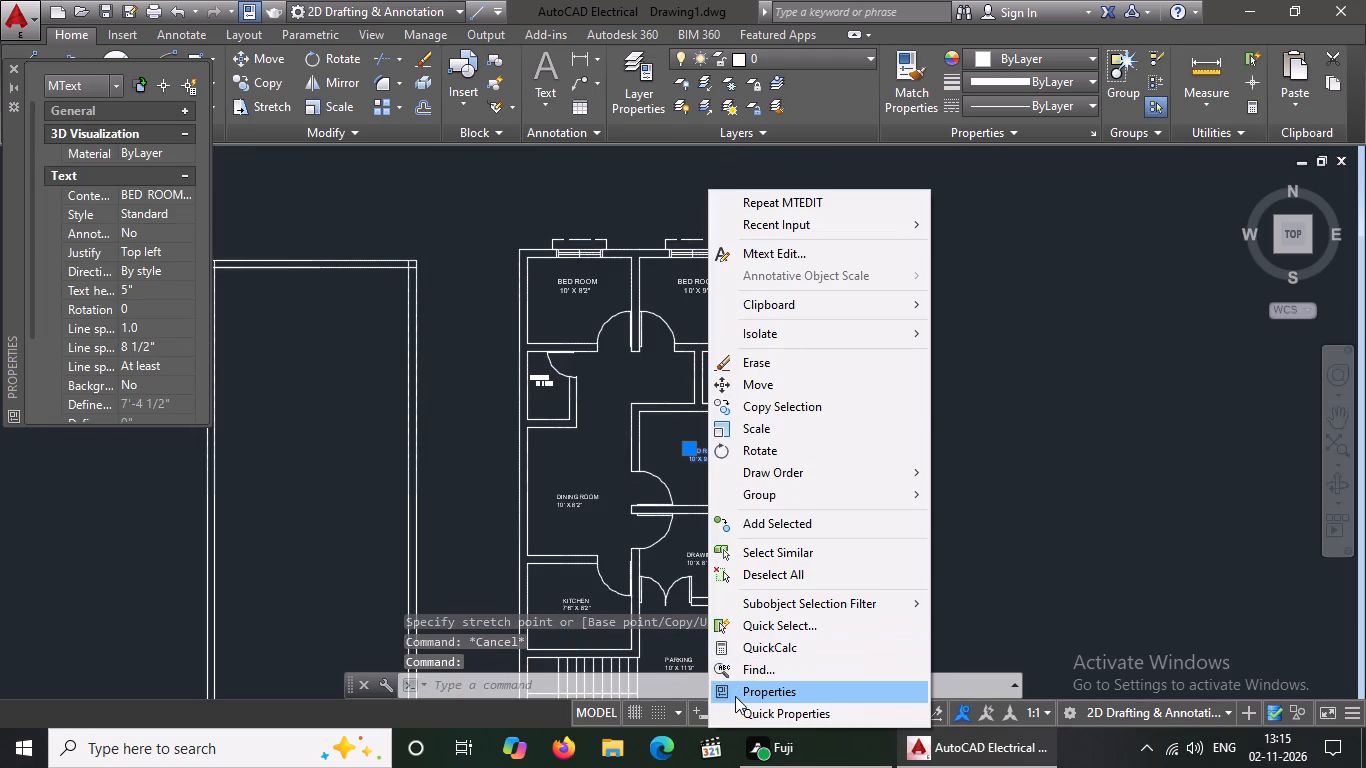
click(736, 694)
click(138, 288)
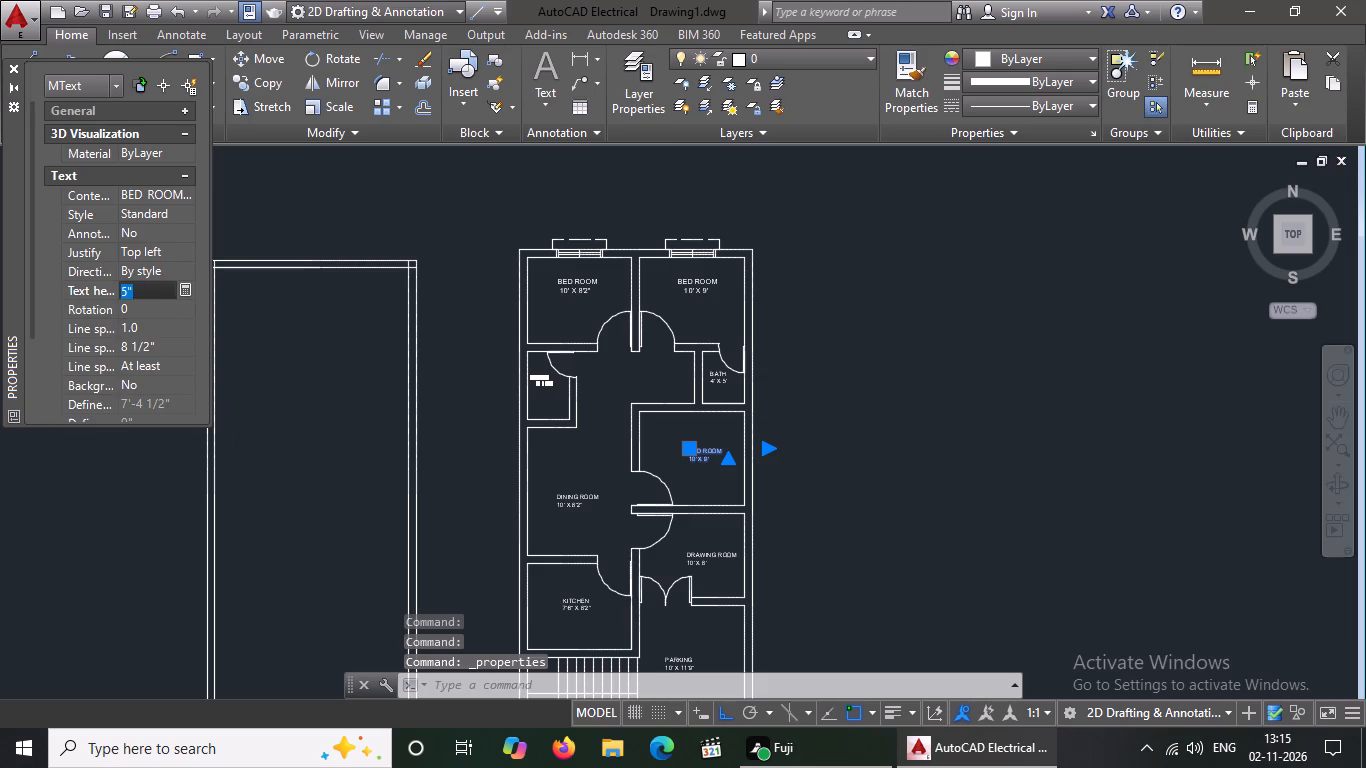
key(BackSpace)
key(BackSpace)
key(6)
key(shift+quotedbl)
key(Return)
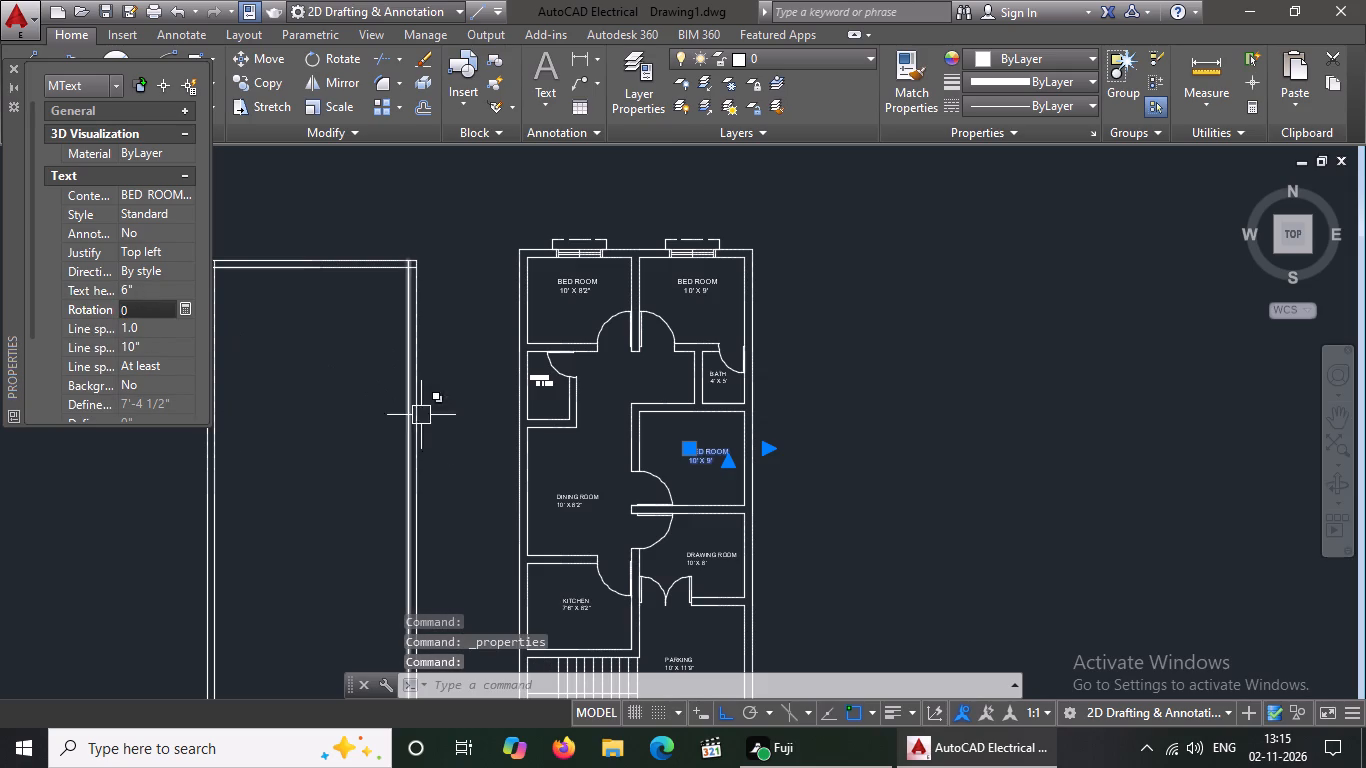
key(Escape)
Indent the 10' X 9' line of that bedroom's label by four spaces to centre it under BED ROOM.
scroll(697, 456, up, 1)
double_click(697, 456)
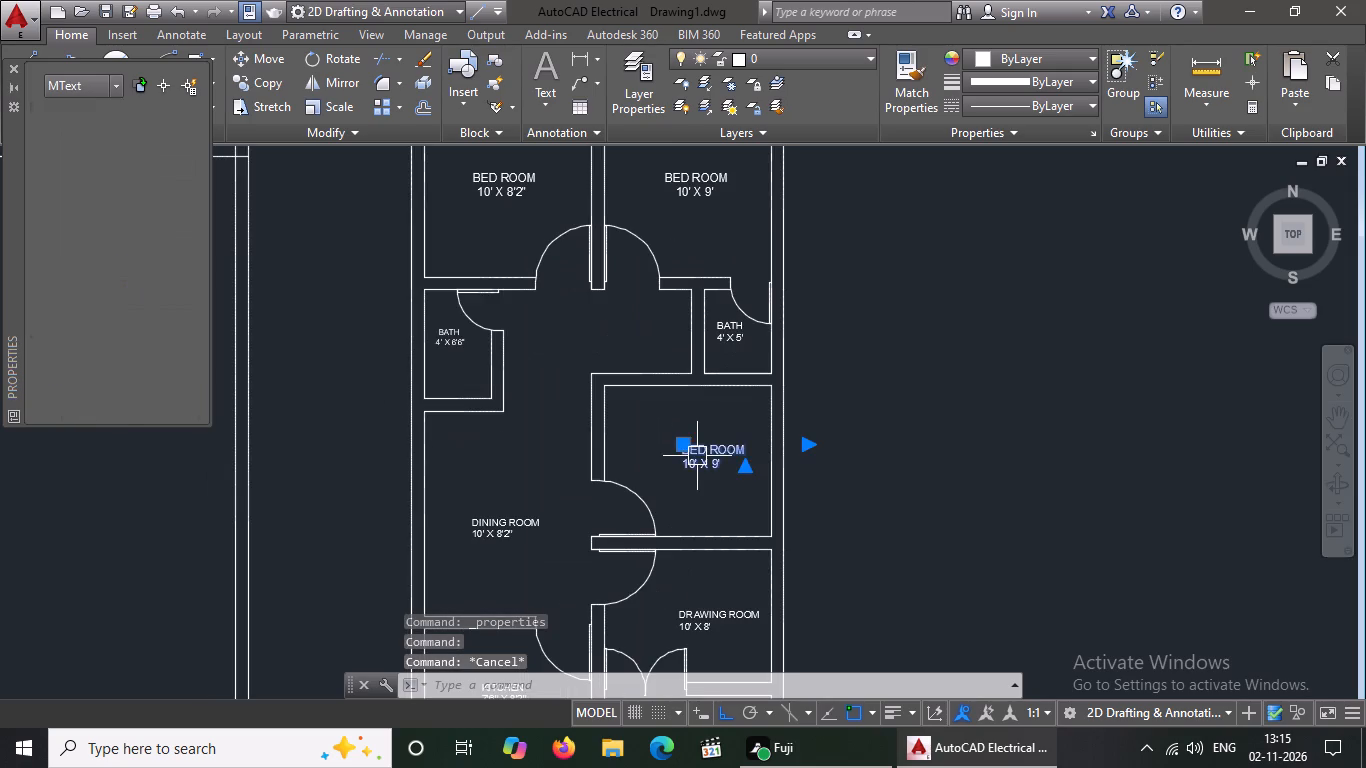
click(748, 452)
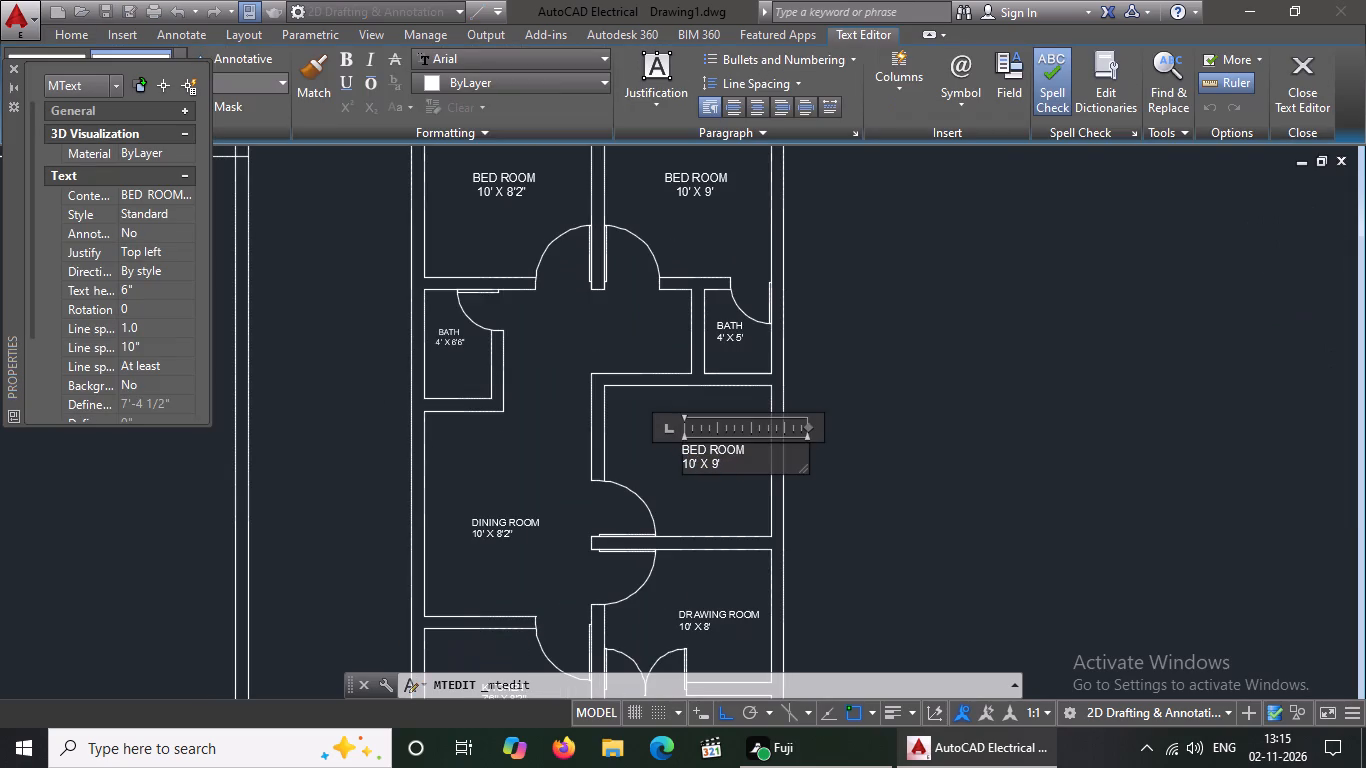
key(Return)
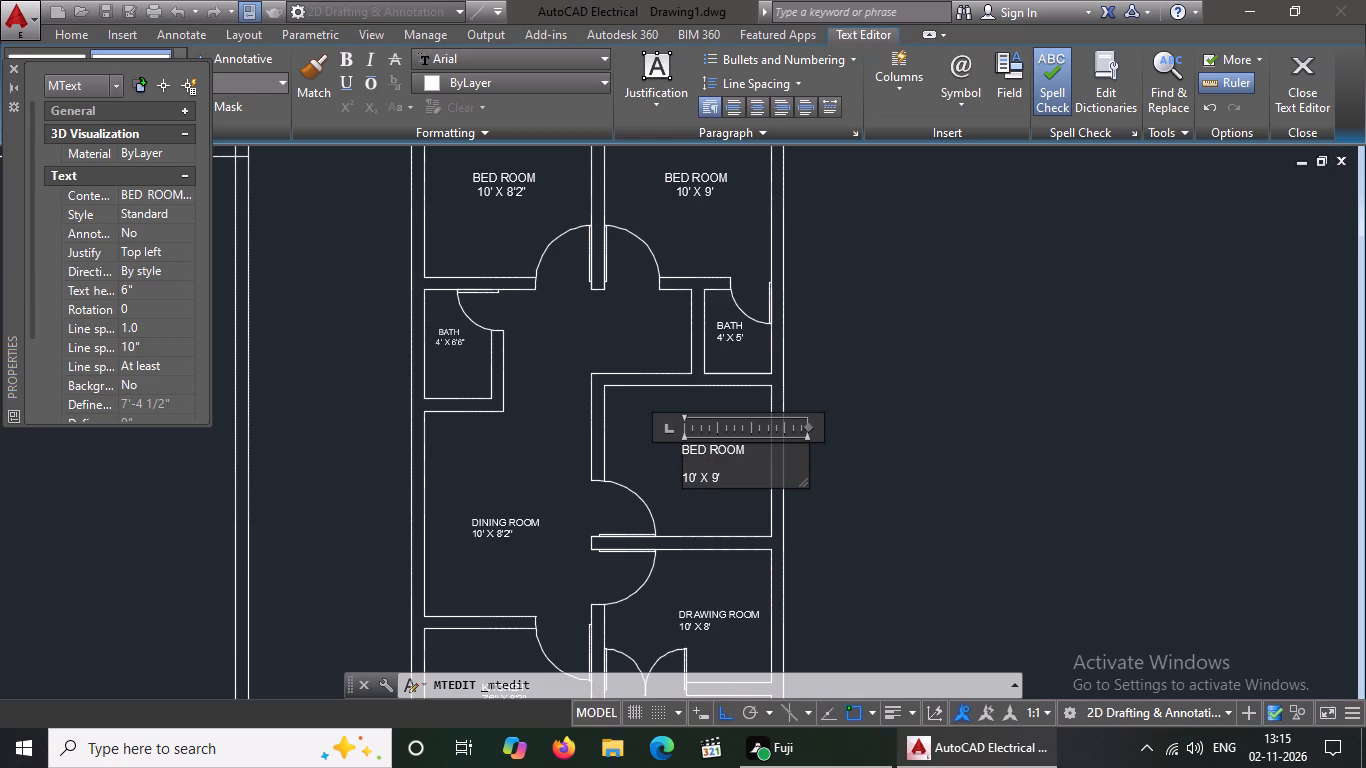
key(BackSpace)
key(Right)
key(Right)
key(Left)
key(space)
key(space)
key(space)
key(space)
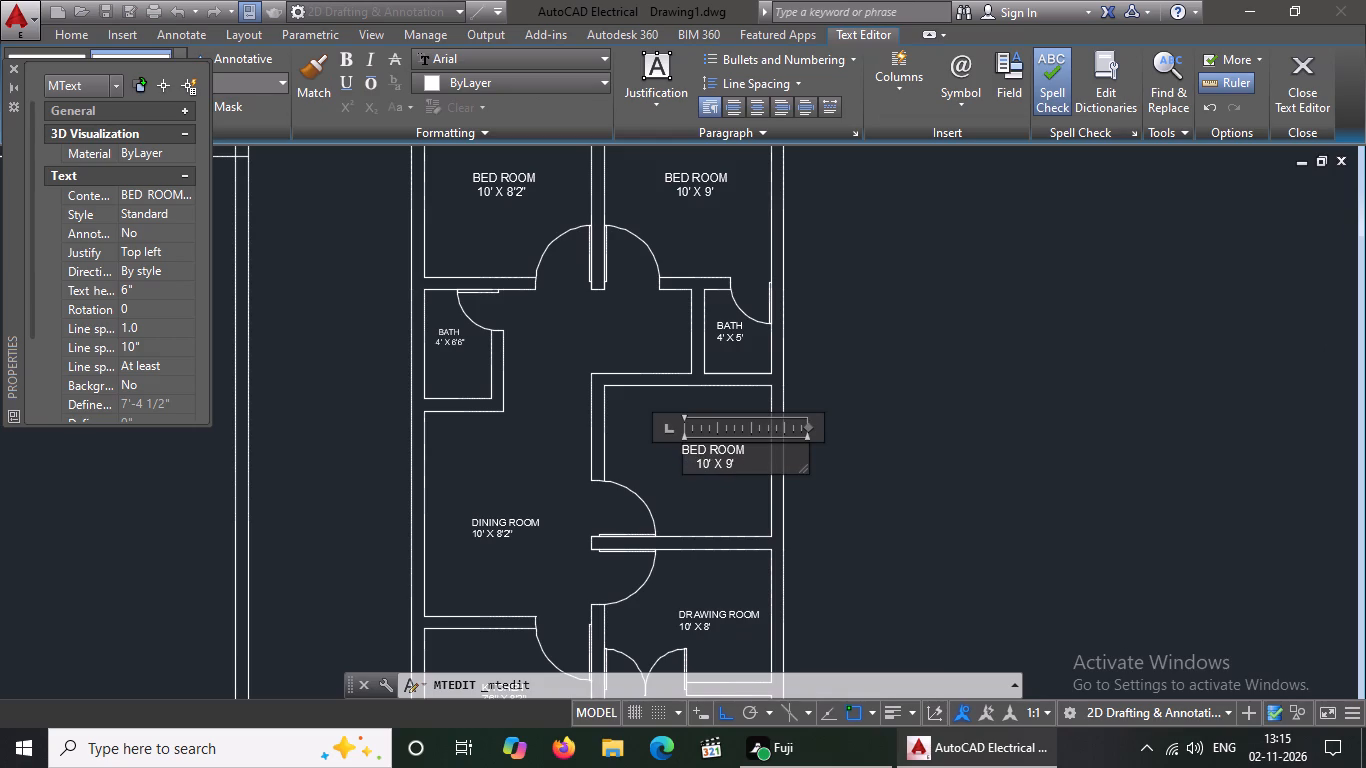
scroll(744, 453, up, 3)
click(584, 597)
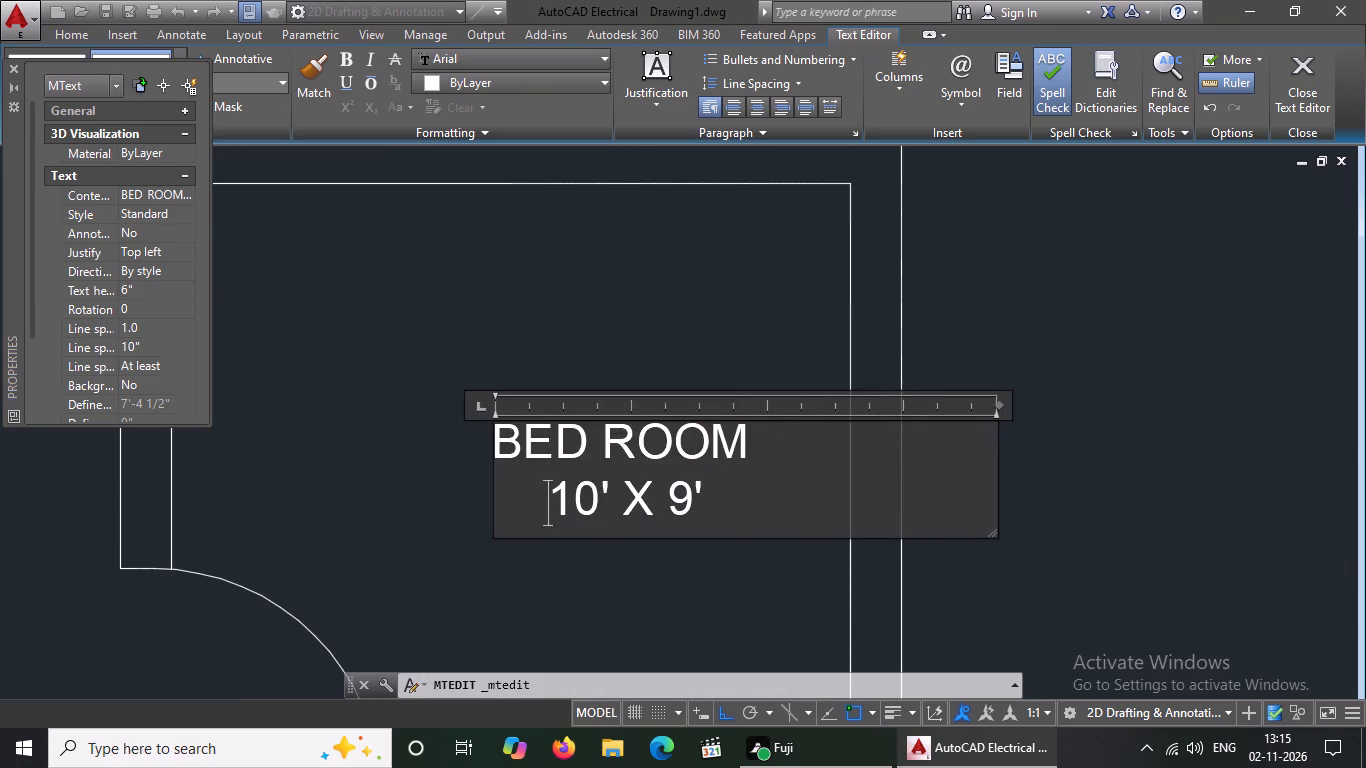
Move the BED ROOM 10' X 9' label below the 4' X 5' bath straight upward within its room.
scroll(671, 467, down, 2)
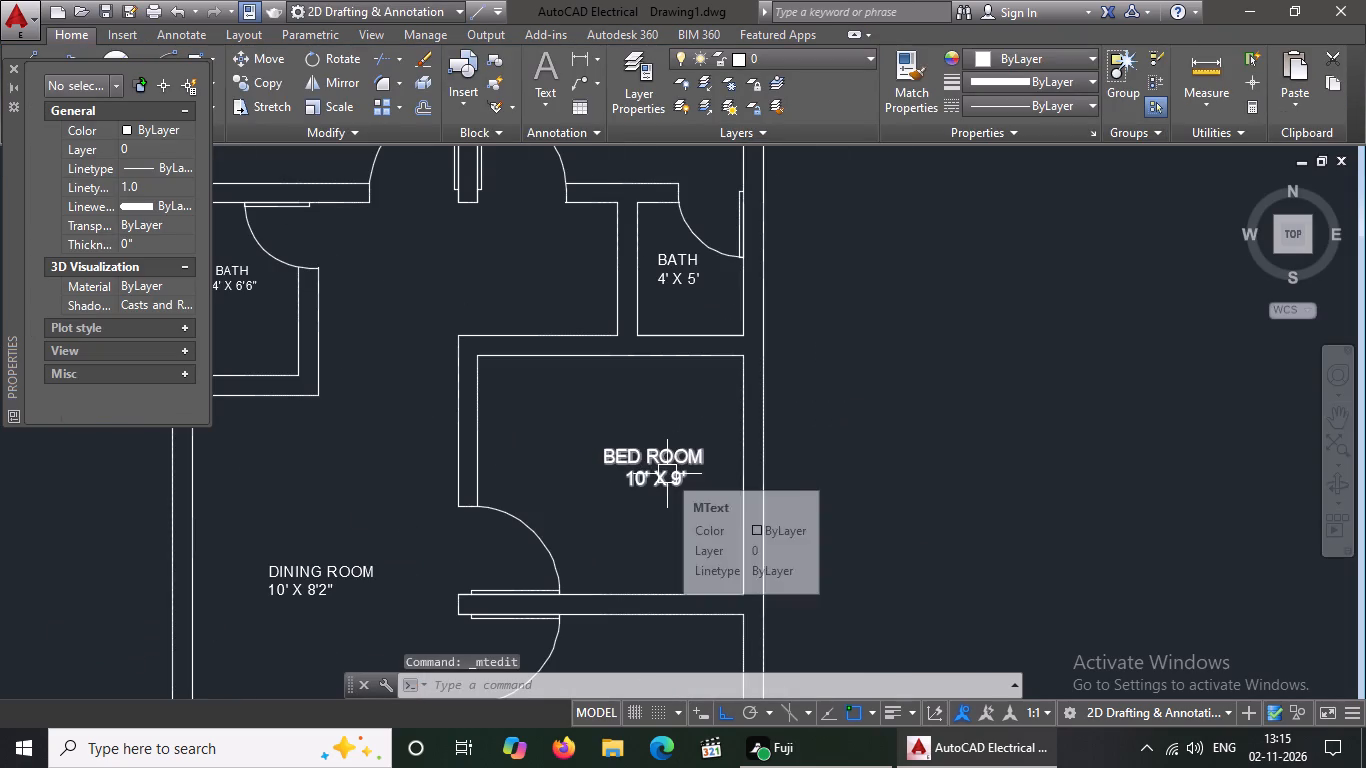
click(667, 474)
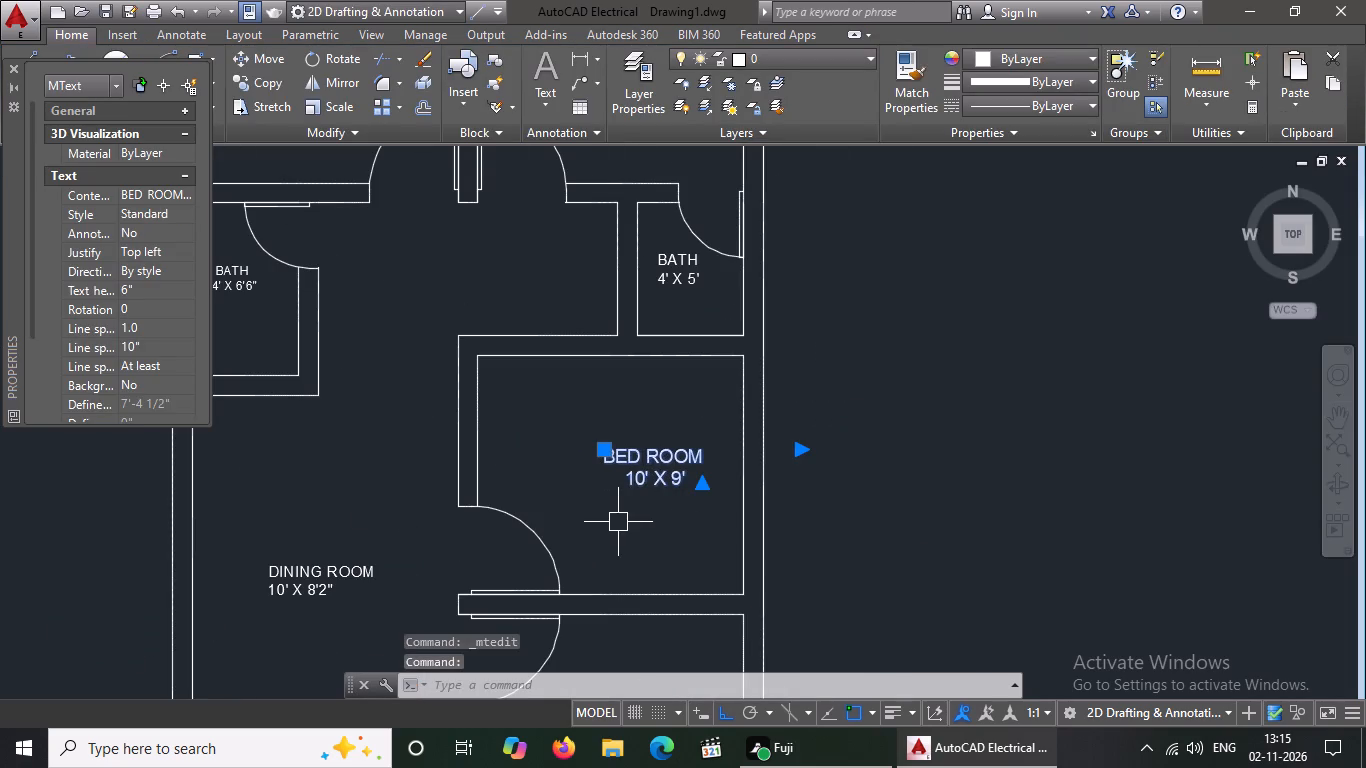
click(601, 454)
click(604, 408)
scroll(645, 407, down, 2)
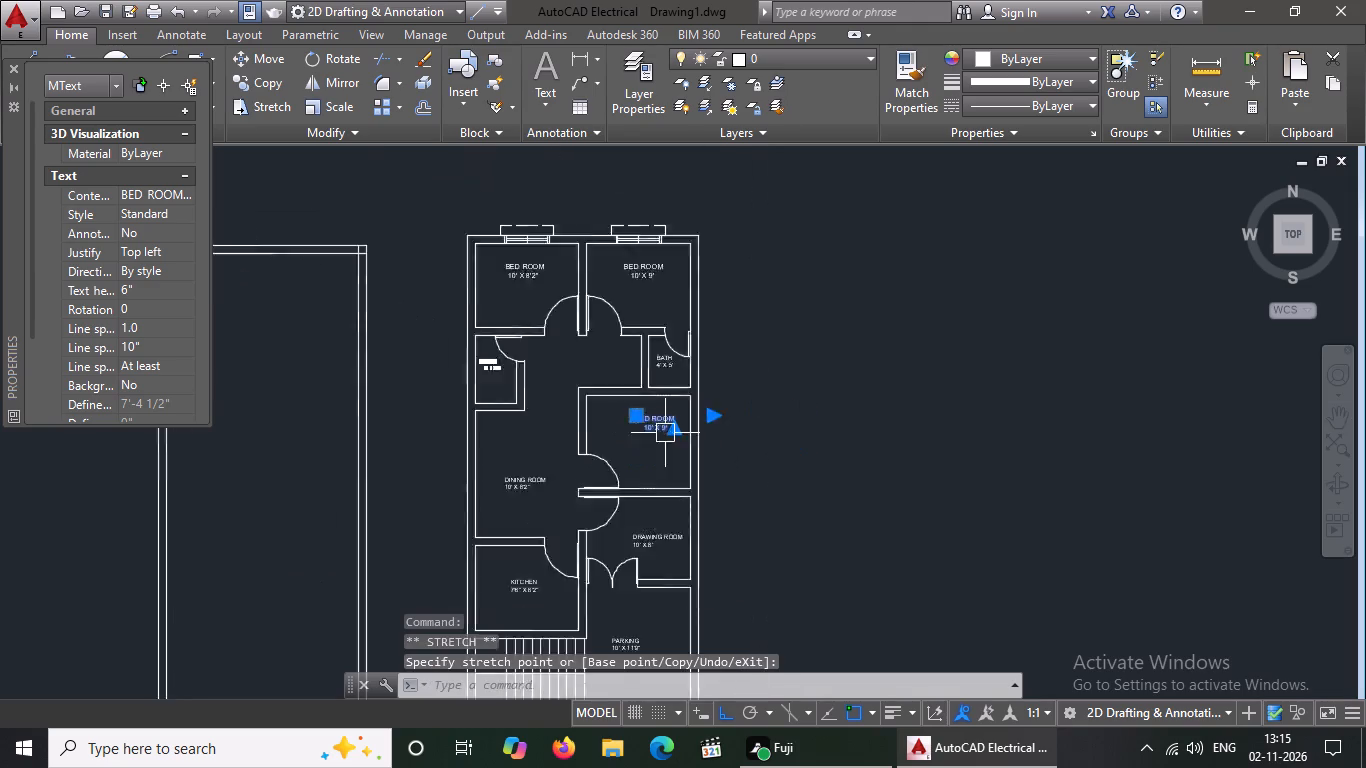
Set the text height of the DINING ROOM 10' X 8'2" label to 6".
scroll(676, 443, down, 1)
scroll(585, 471, up, 3)
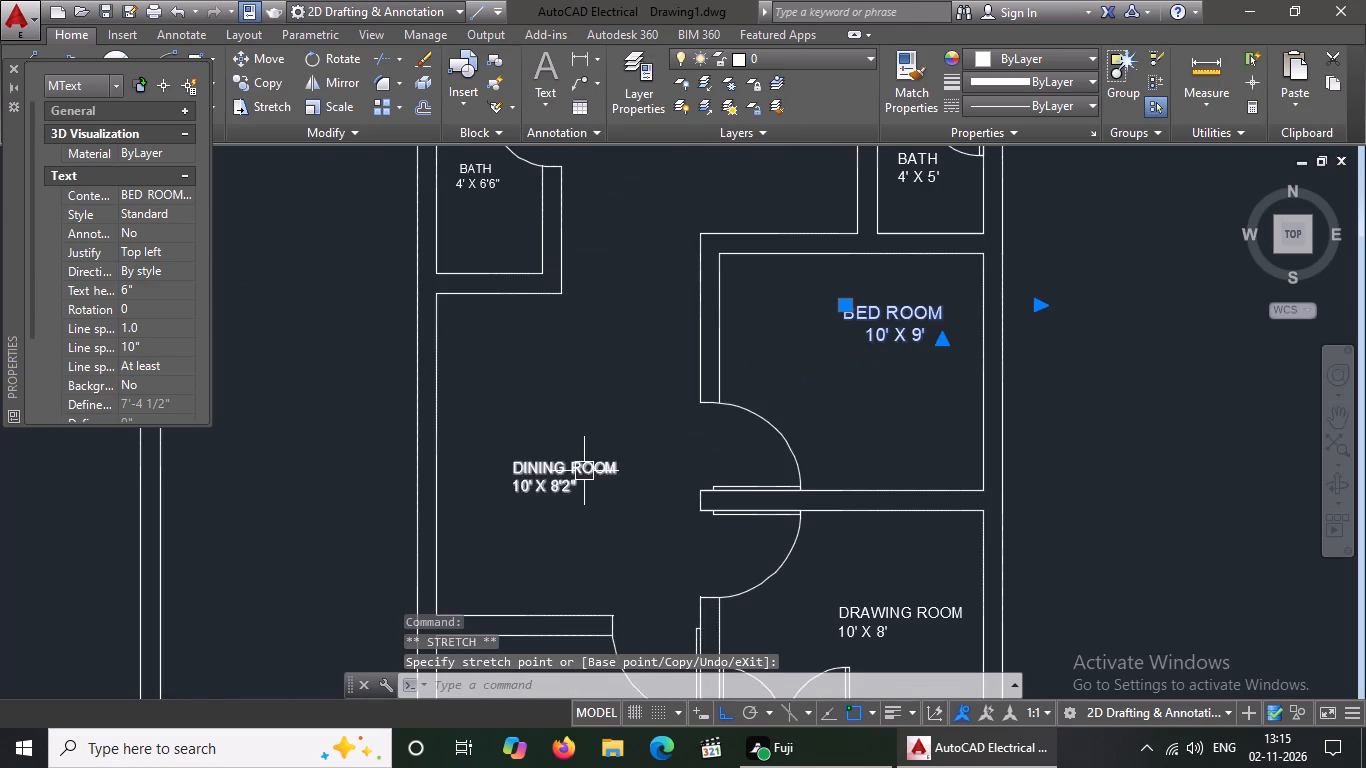
click(577, 471)
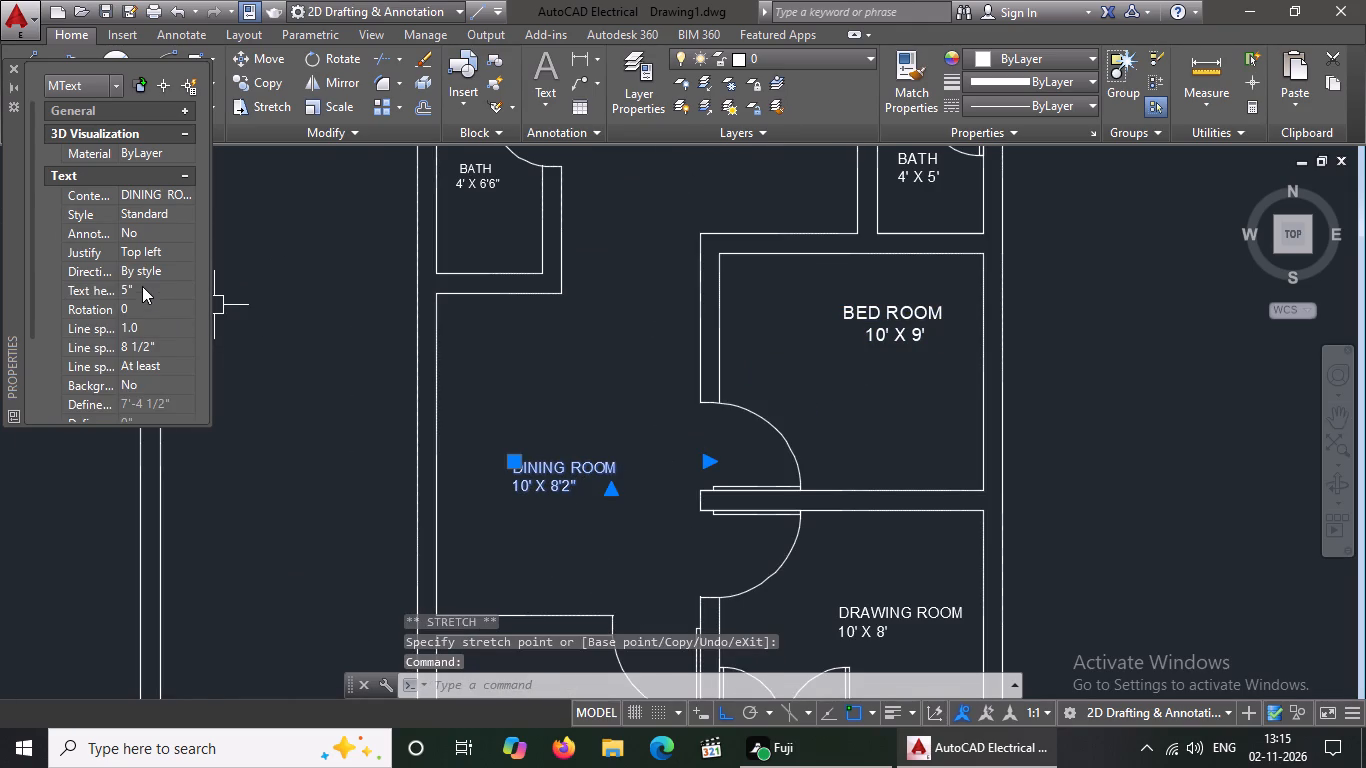
click(142, 286)
key(BackSpace)
key(BackSpace)
key(BackSpace)
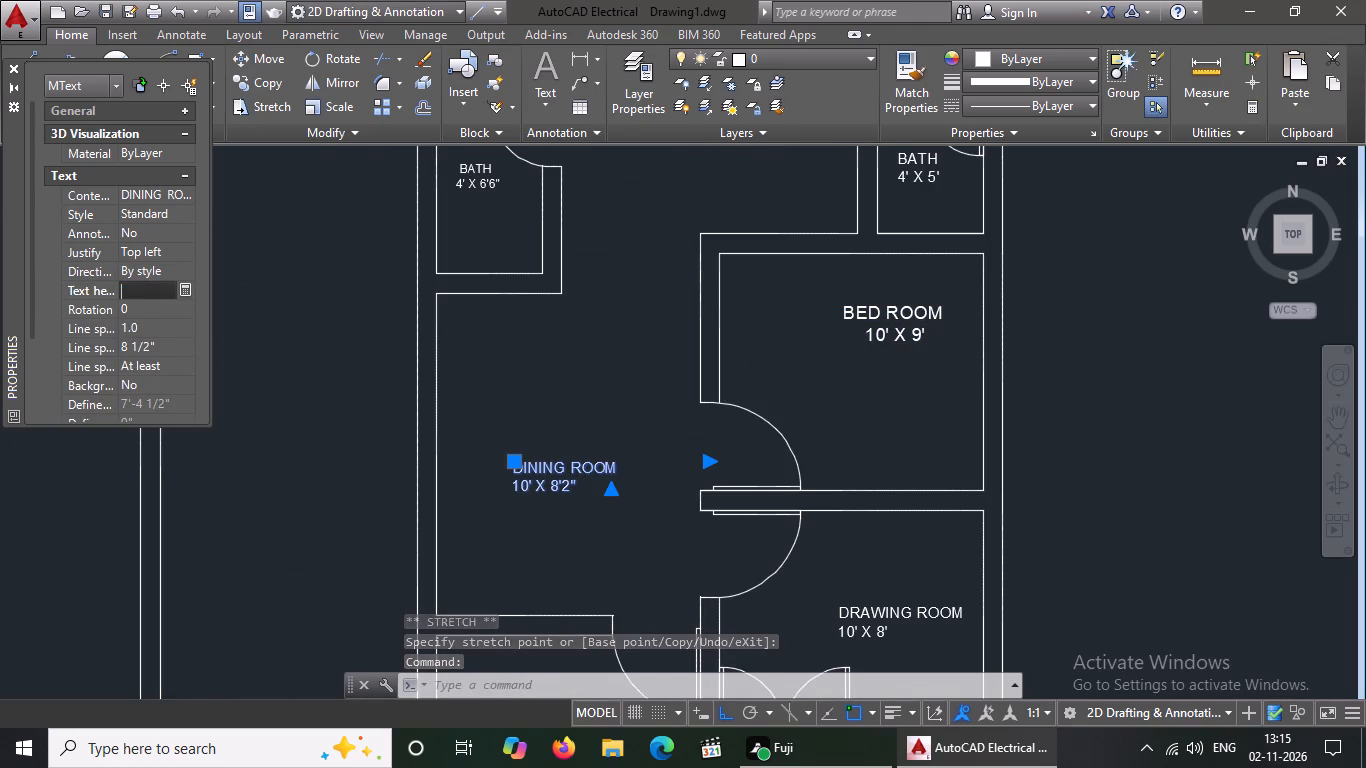
key(6)
key(shift+quotedbl)
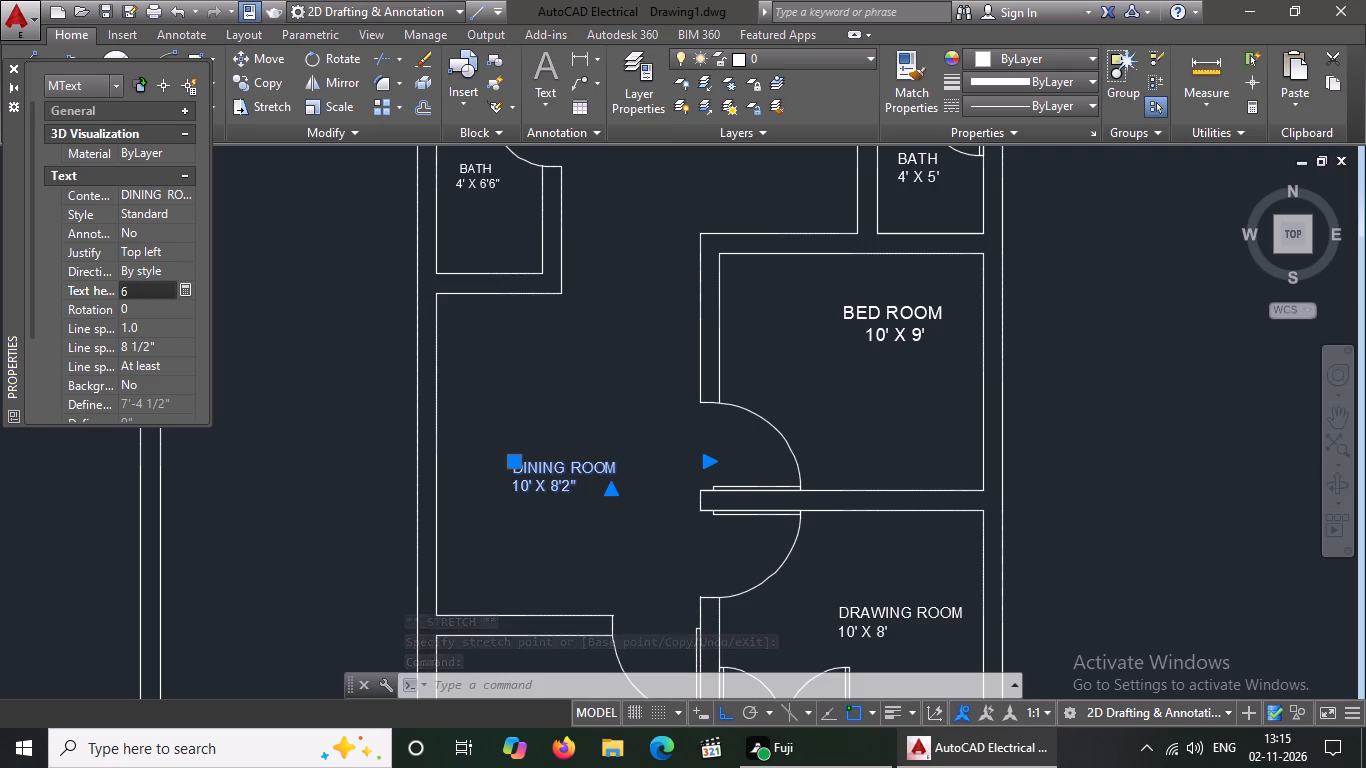
key(Return)
Indent the 10' X 8'2" line of the dining room label by four spaces to centre it under DINING ROOM.
double_click(573, 483)
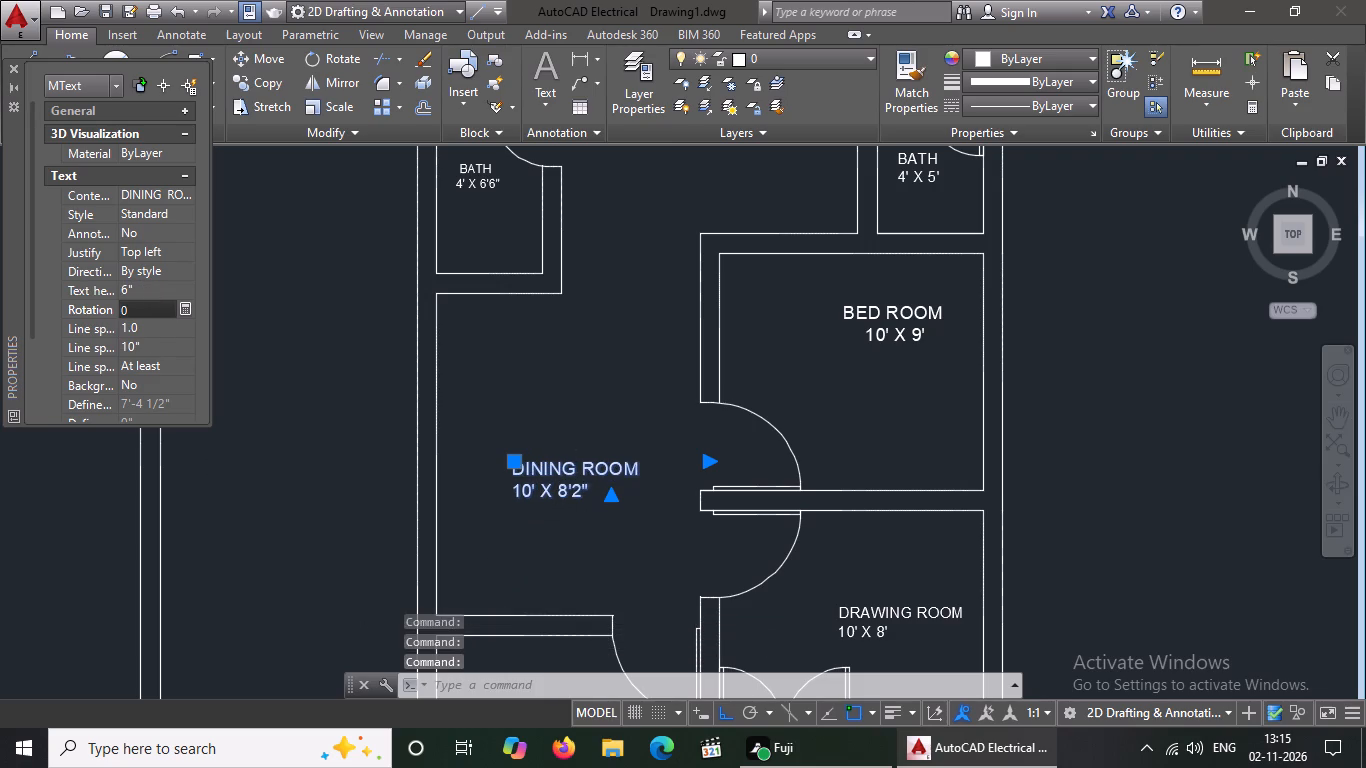
click(656, 464)
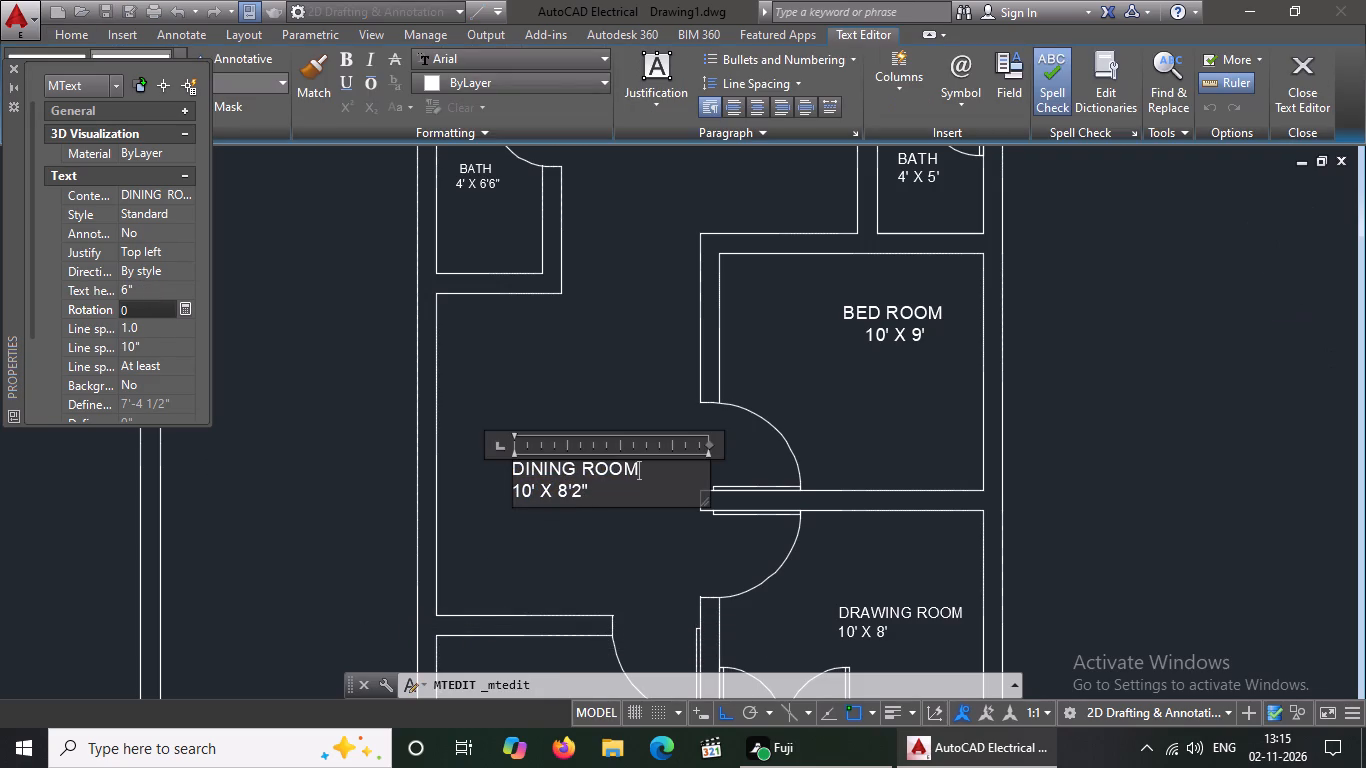
key(Right)
key(Right)
key(Left)
key(space)
key(space)
key(space)
key(space)
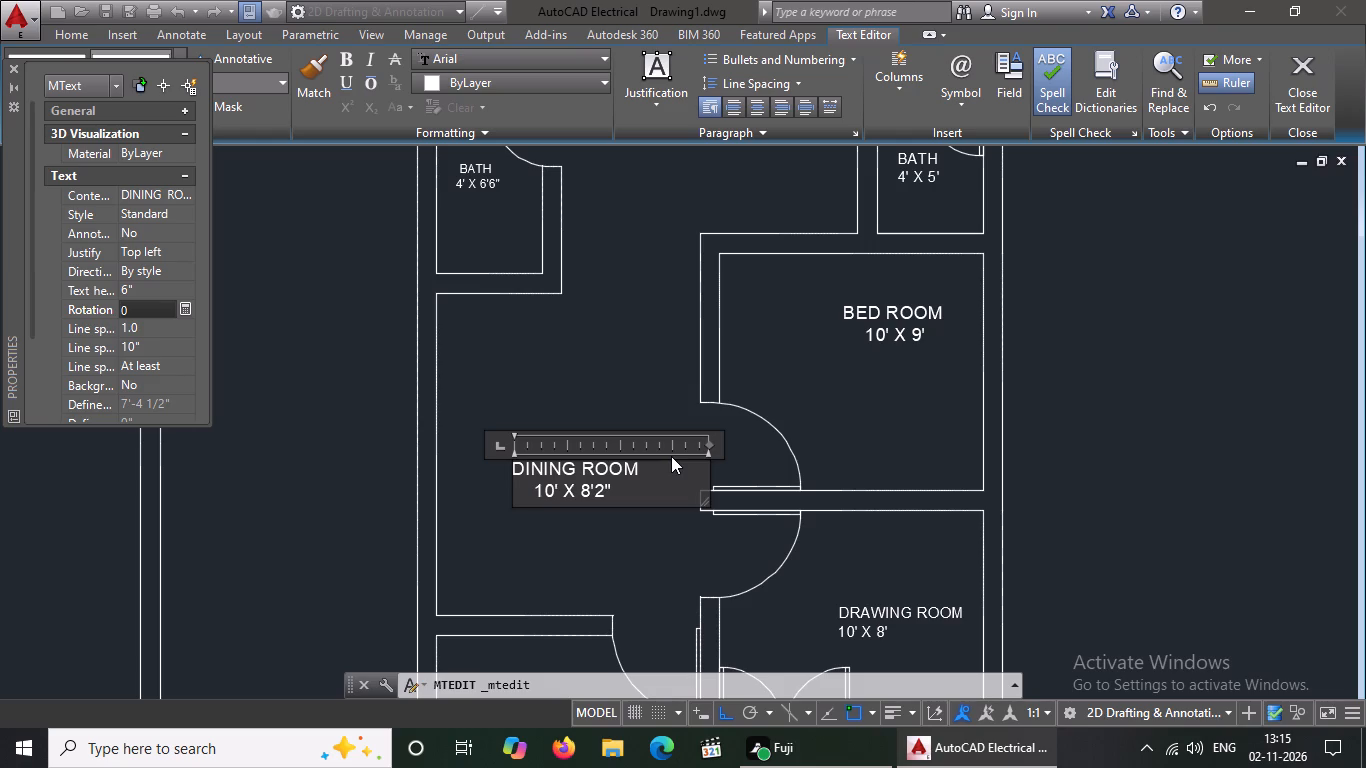
click(563, 524)
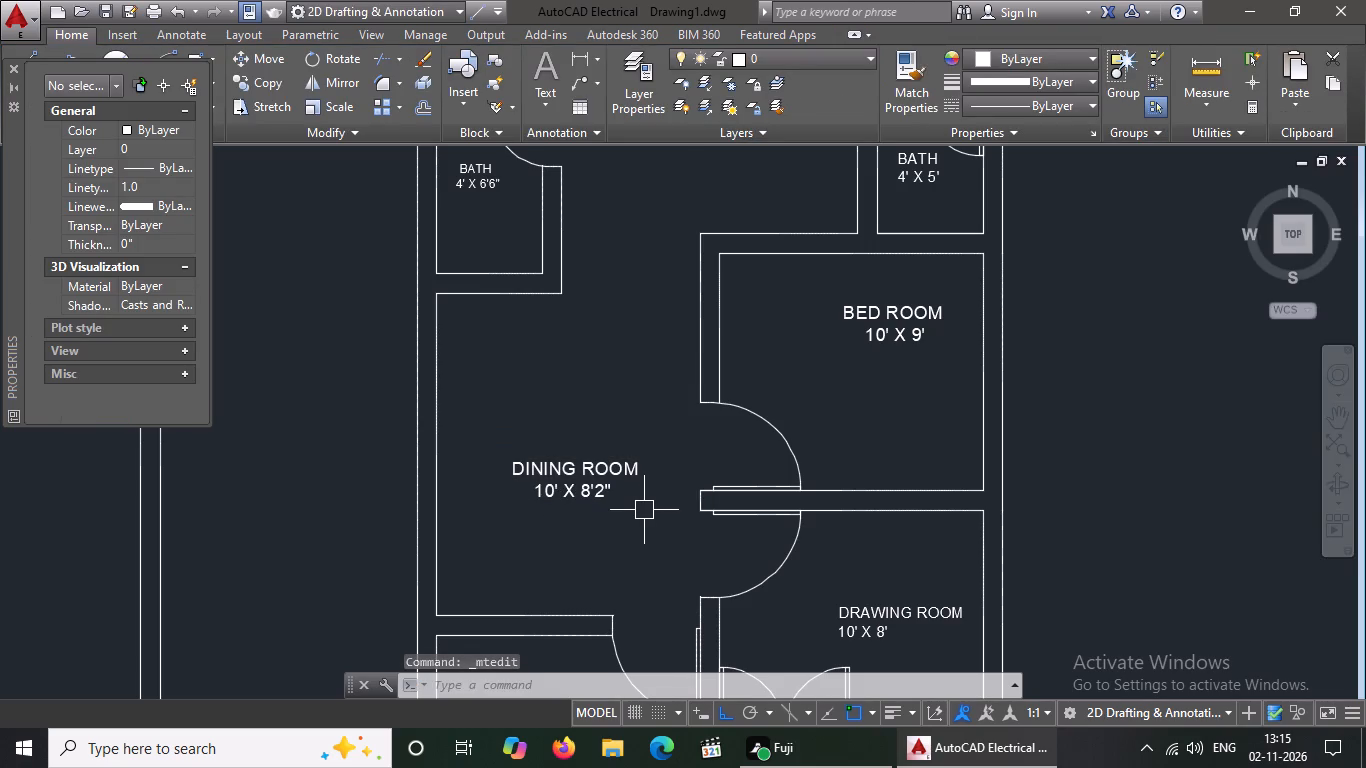
Indent the 10' X 8' line of the DRAWING ROOM label by nine spaces and save the text changes.
scroll(664, 518, down, 1)
double_click(785, 581)
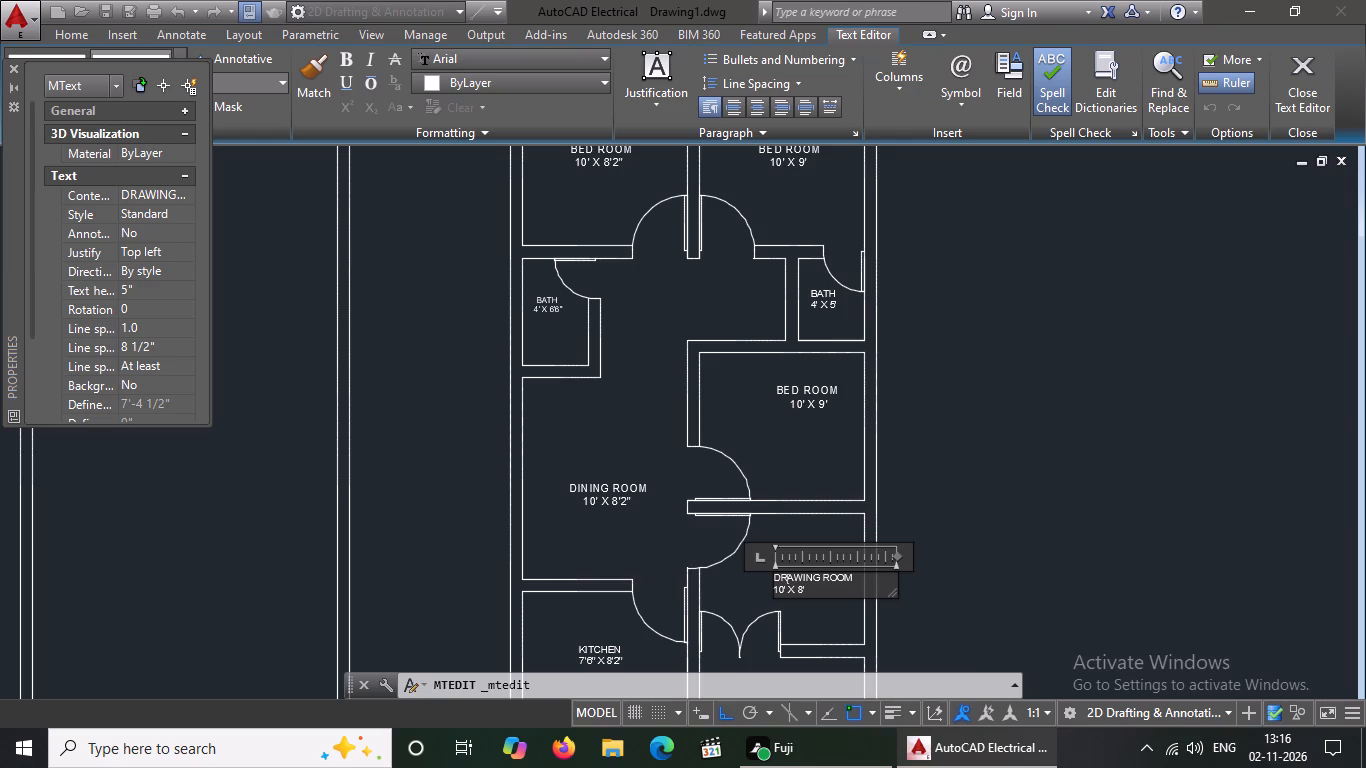
key(Right)
key(Right)
key(Right)
key(Right)
key(Right)
key(Right)
key(Right)
key(Right)
key(Right)
key(Right)
key(Right)
key(space)
key(space)
key(space)
key(space)
scroll(831, 597, up, 3)
key(space)
key(space)
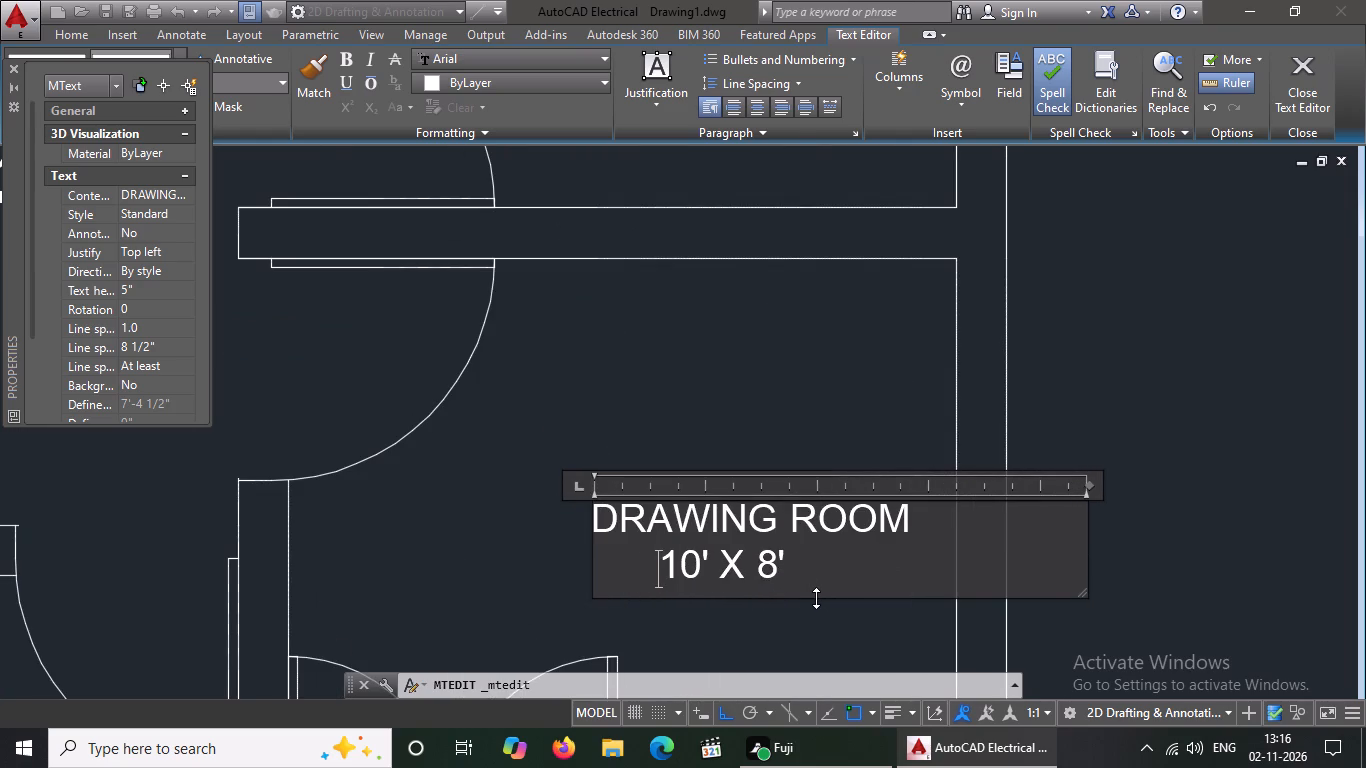
key(space)
key(space)
key(space)
scroll(733, 478, down, 3)
key(Escape)
click(706, 365)
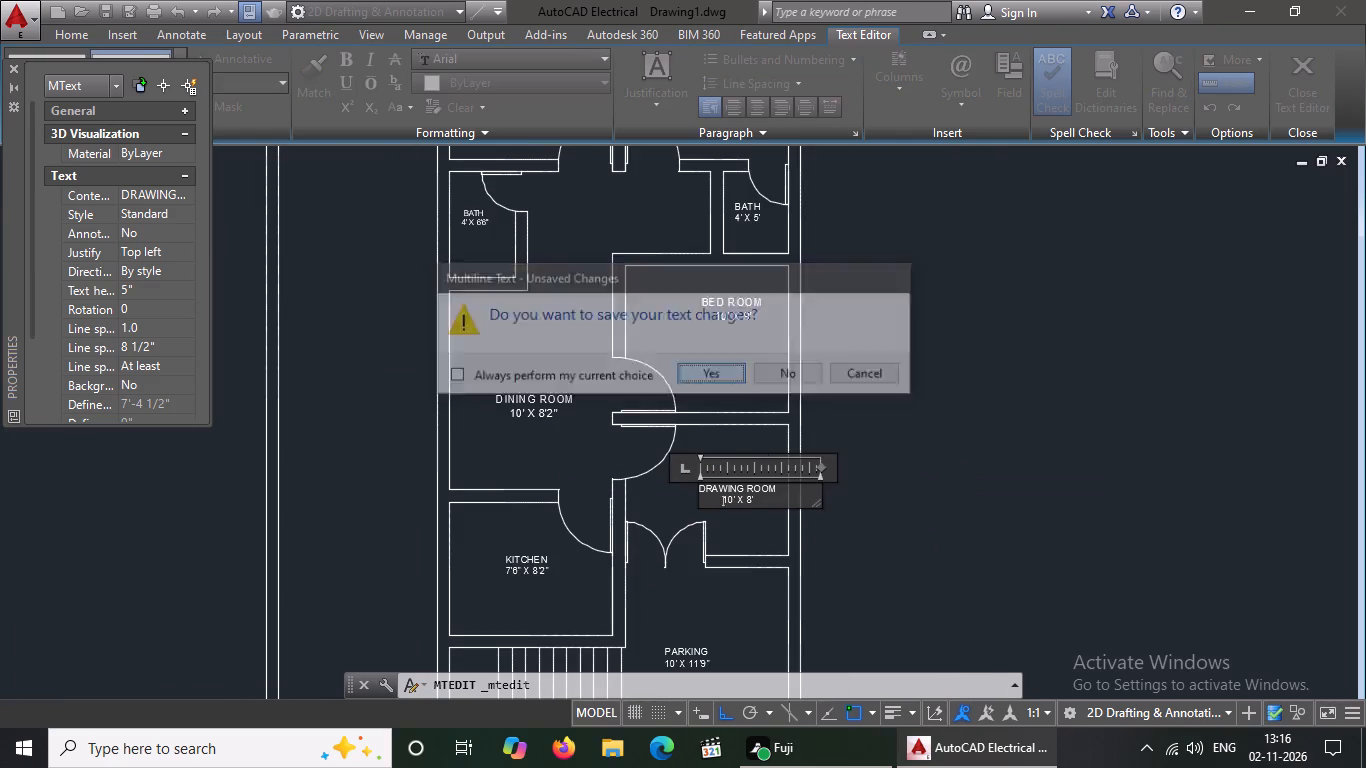
Remove one leading space from the 10' X 8' line to centre it under DRAWING ROOM.
scroll(734, 514, up, 2)
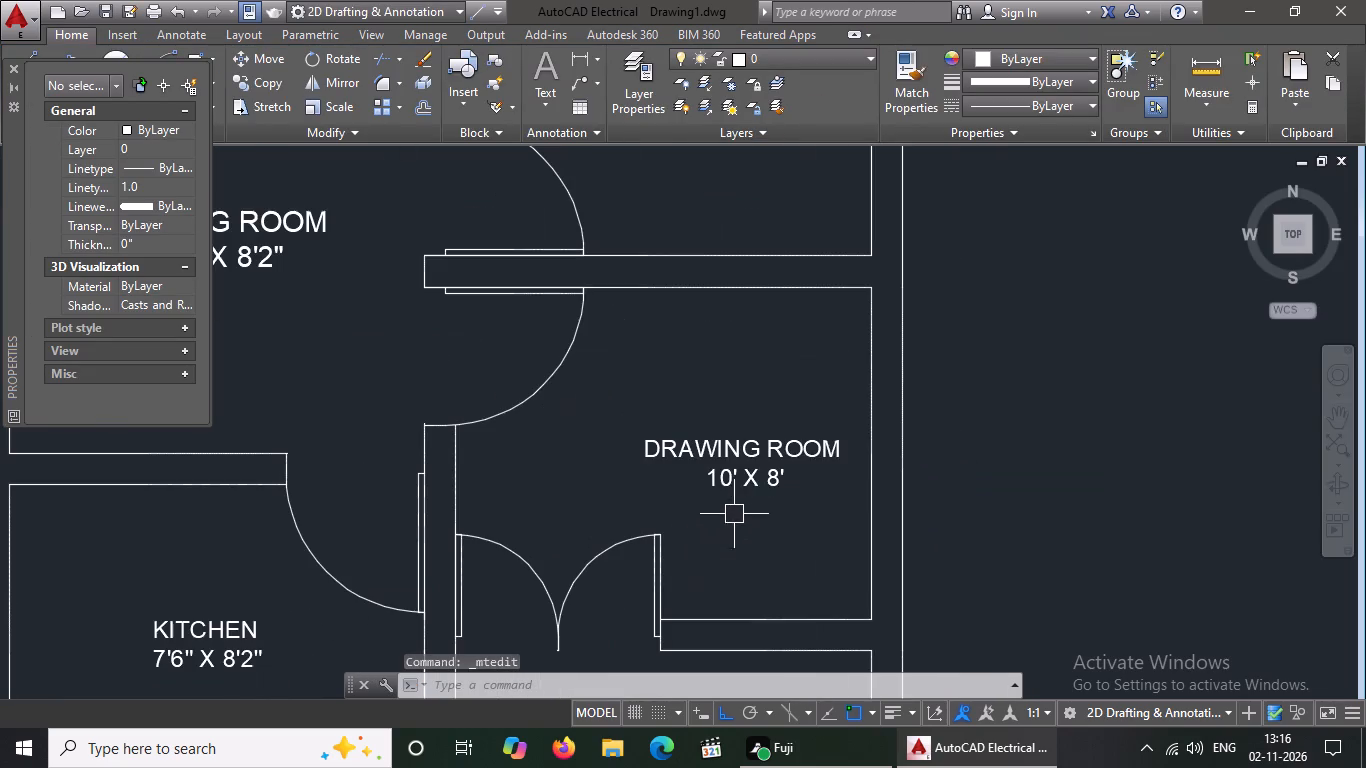
double_click(733, 477)
click(706, 470)
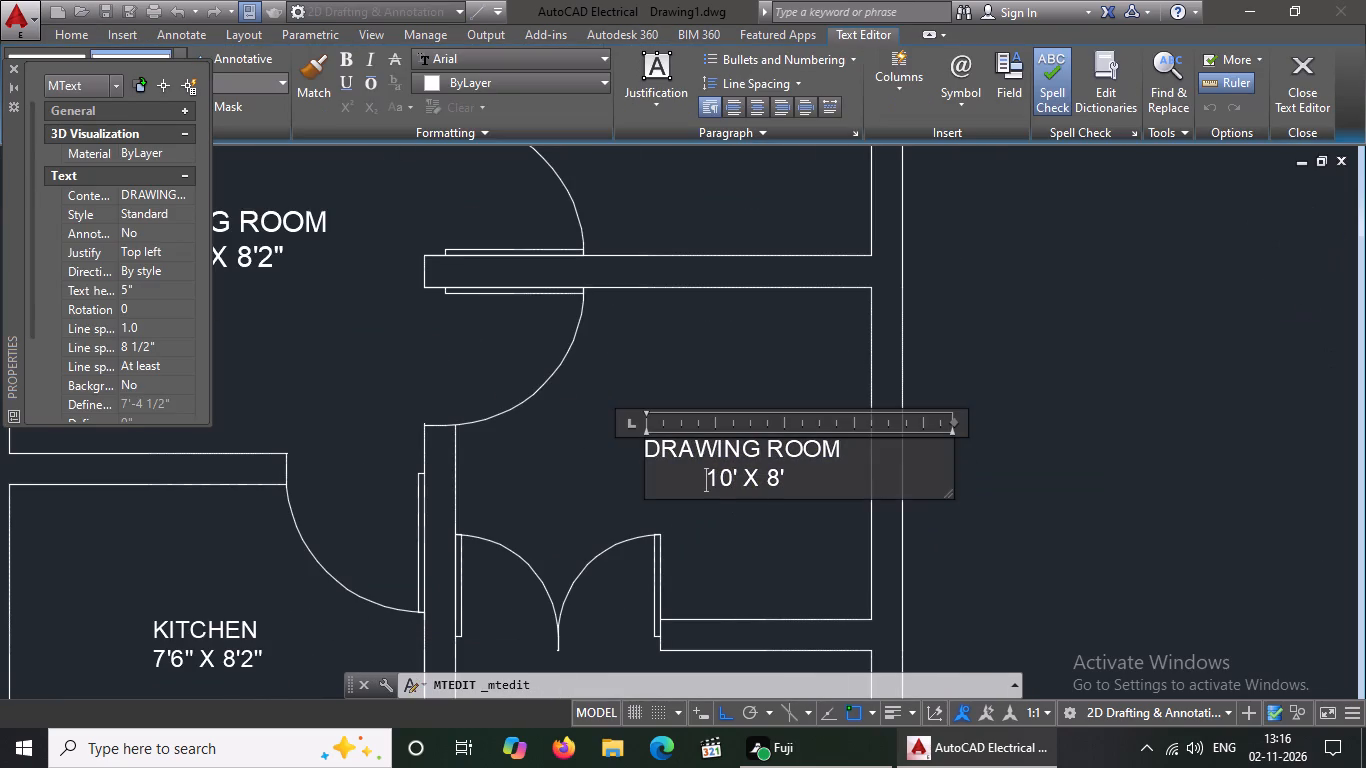
key(BackSpace)
click(734, 533)
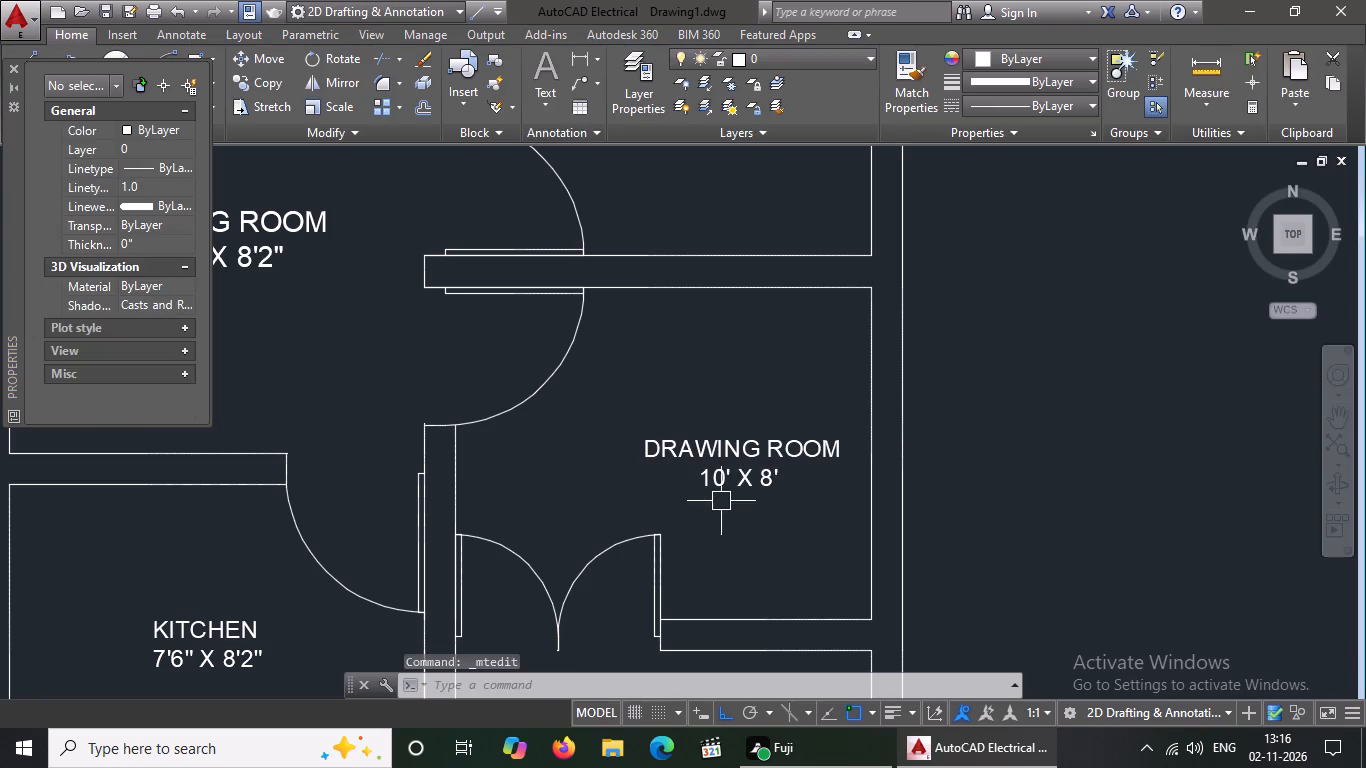
Move the DRAWING ROOM 10' X 8' label straight upward within its room, clear of the double door.
click(719, 477)
click(647, 441)
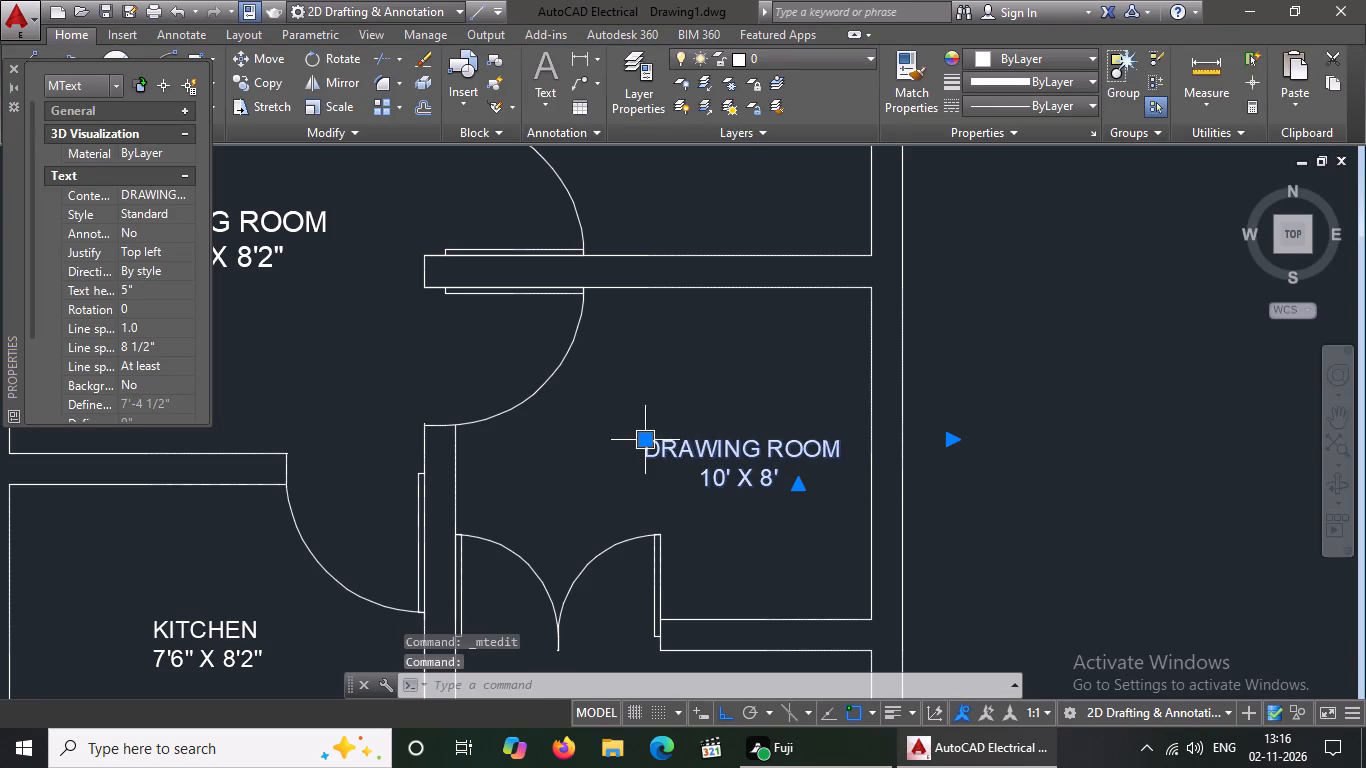
click(634, 336)
Set the text height of the DRAWING ROOM 10' X 8' label to 6".
scroll(803, 394, down, 2)
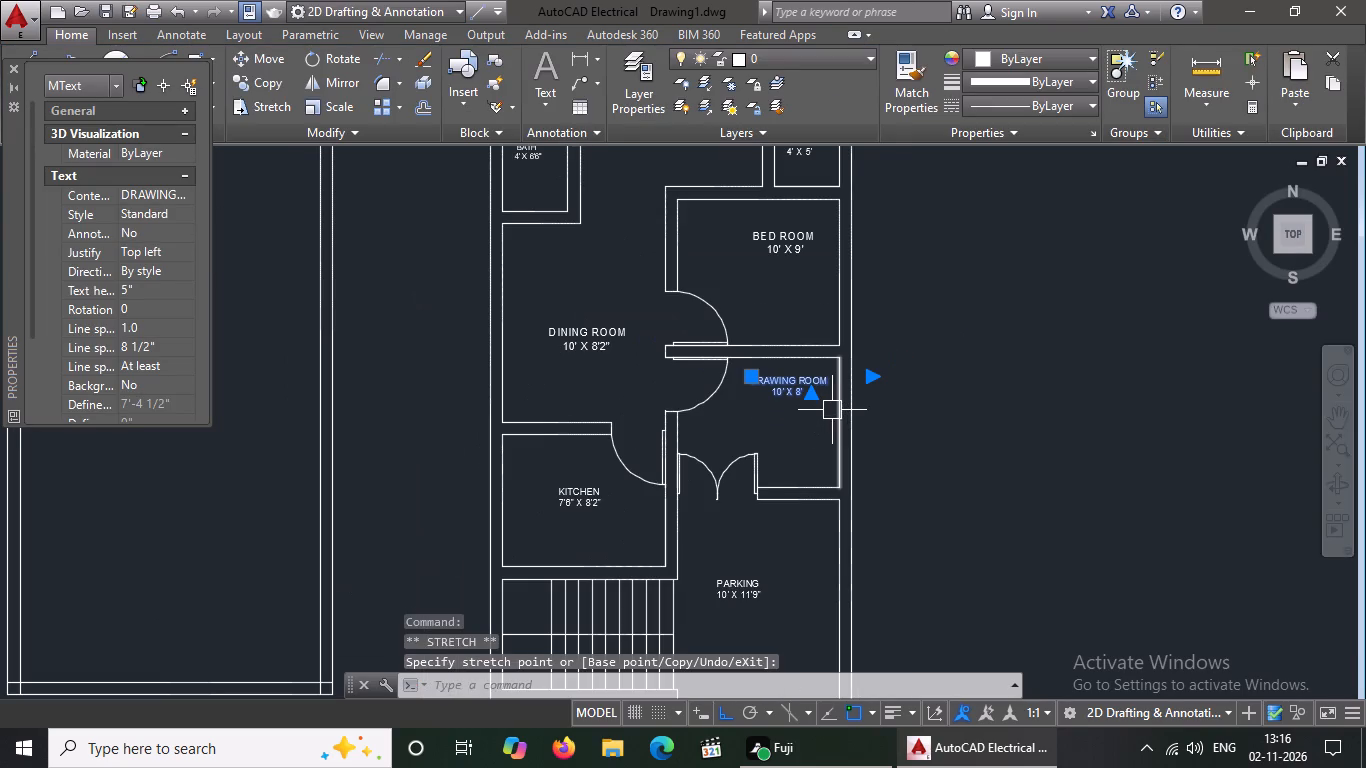
click(154, 291)
key(BackSpace)
key(BackSpace)
text(6")
key(Return)
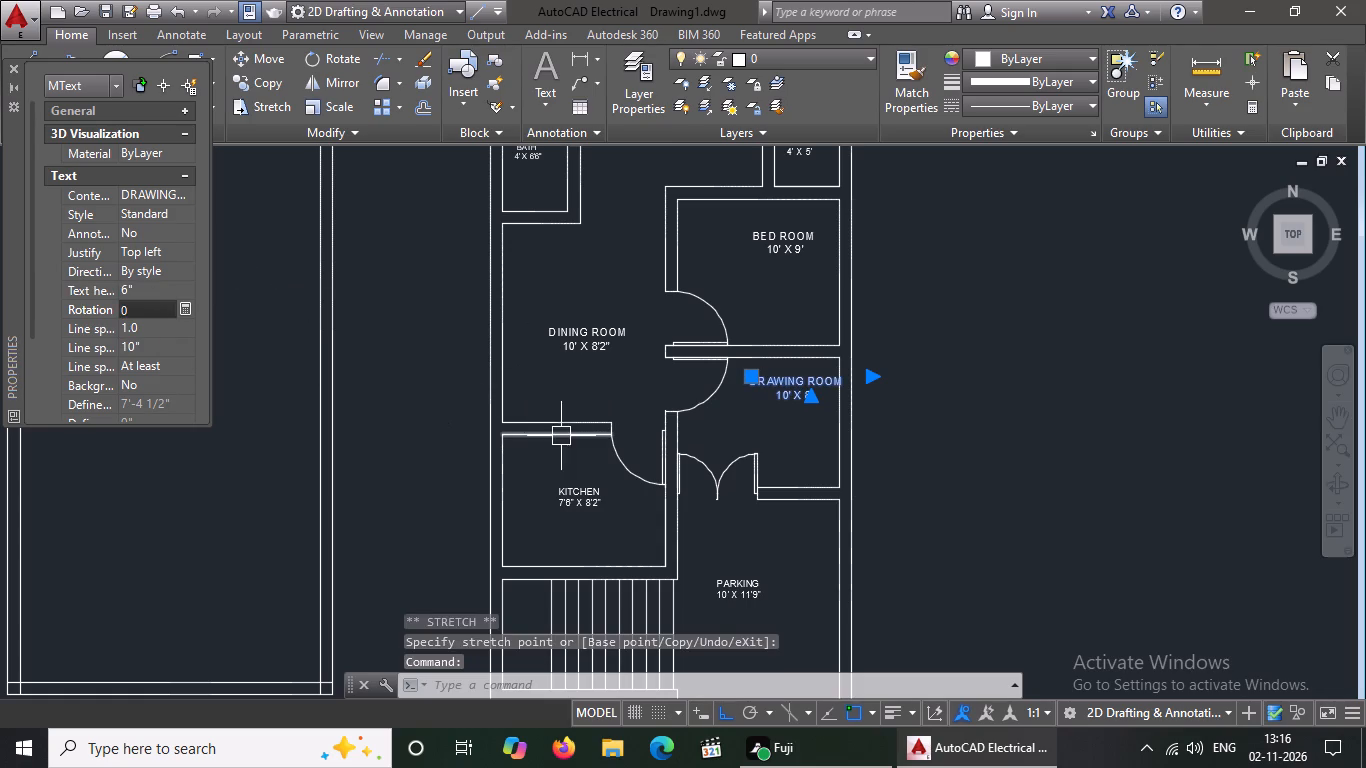
key(Escape)
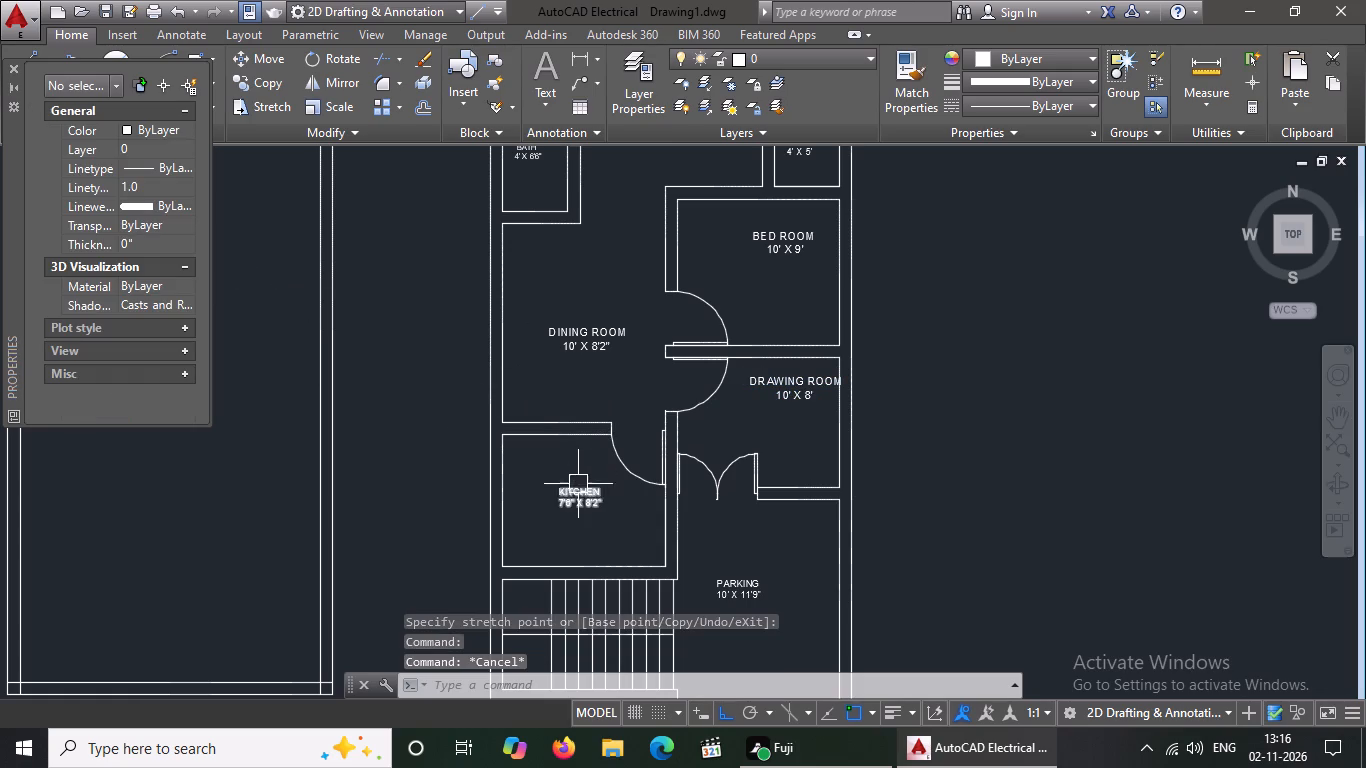
Set the text height of the KITCHEN 7'6" X 8'2" label to 6".
click(578, 489)
click(137, 288)
key(BackSpace)
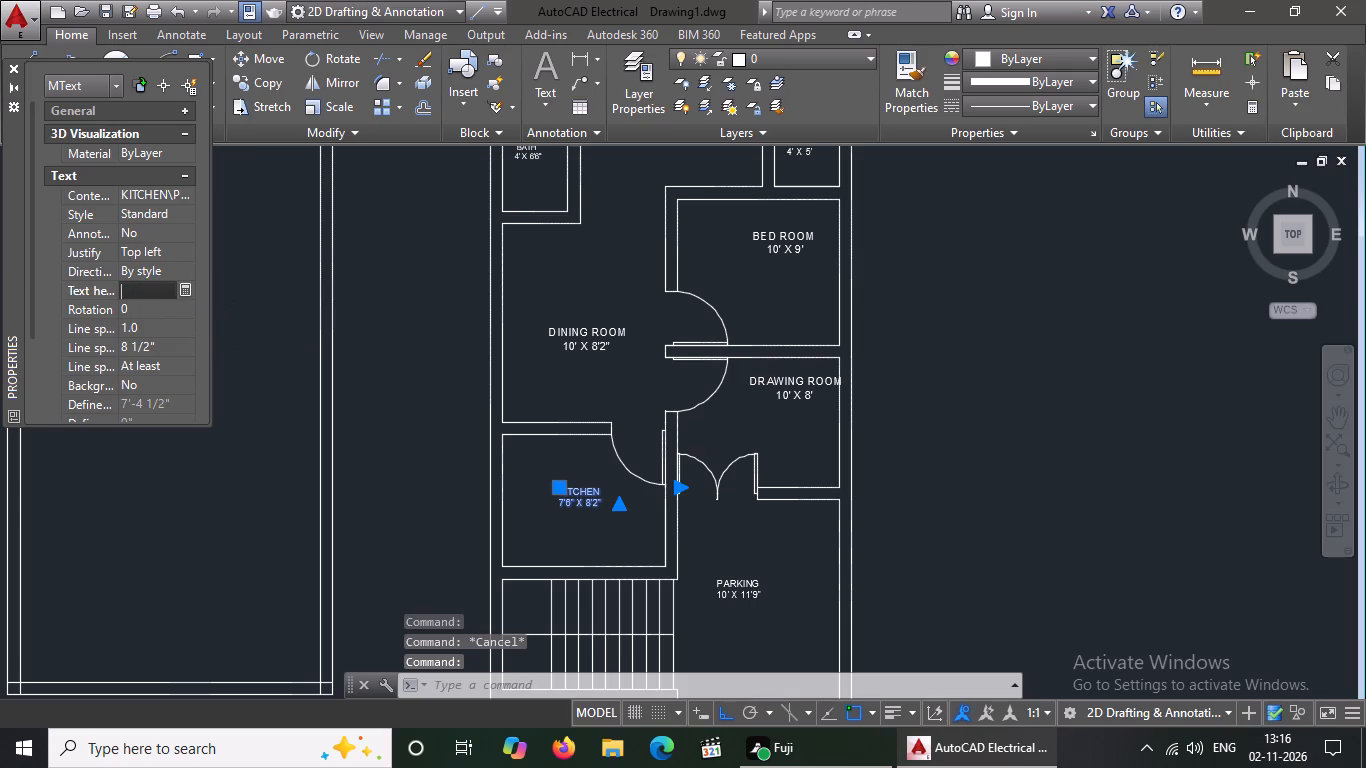
key(BackSpace)
key(6)
key(shift+quotedbl)
key(Return)
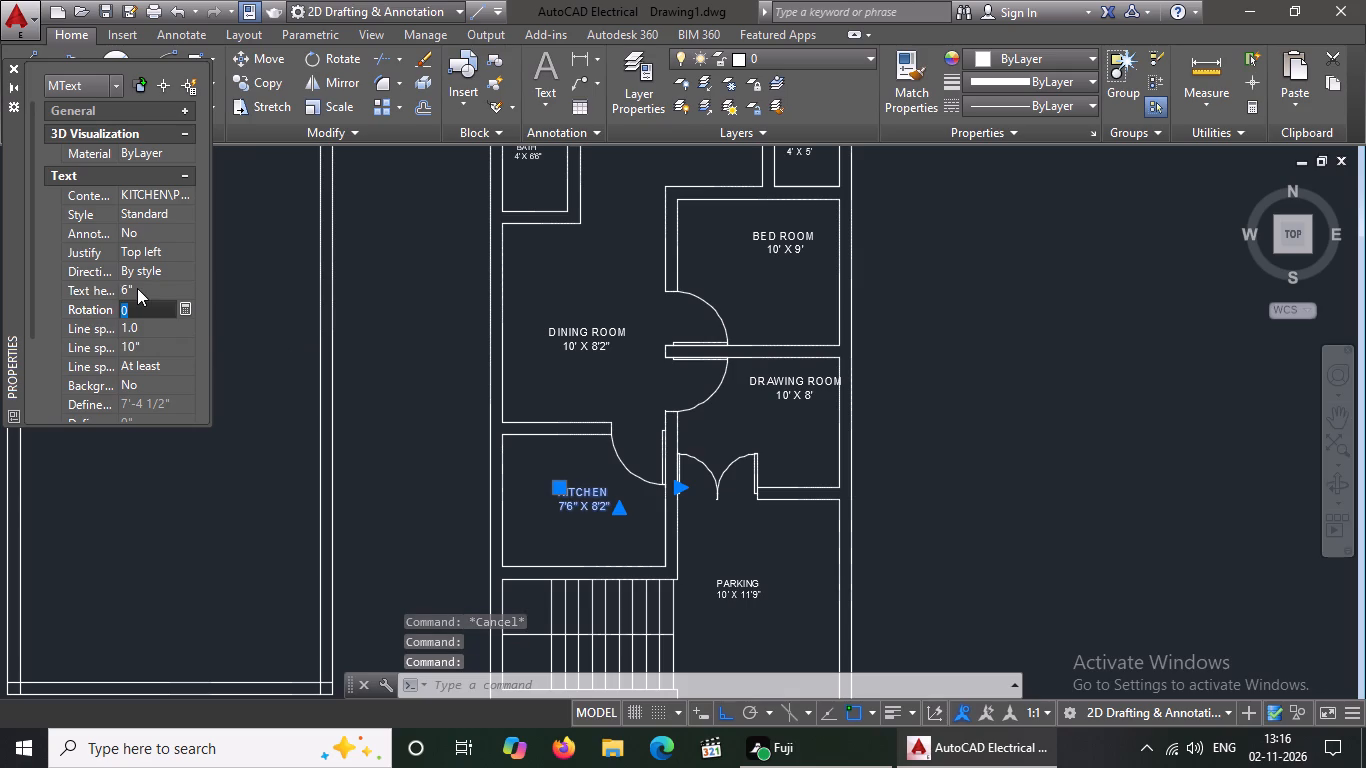
key(Escape)
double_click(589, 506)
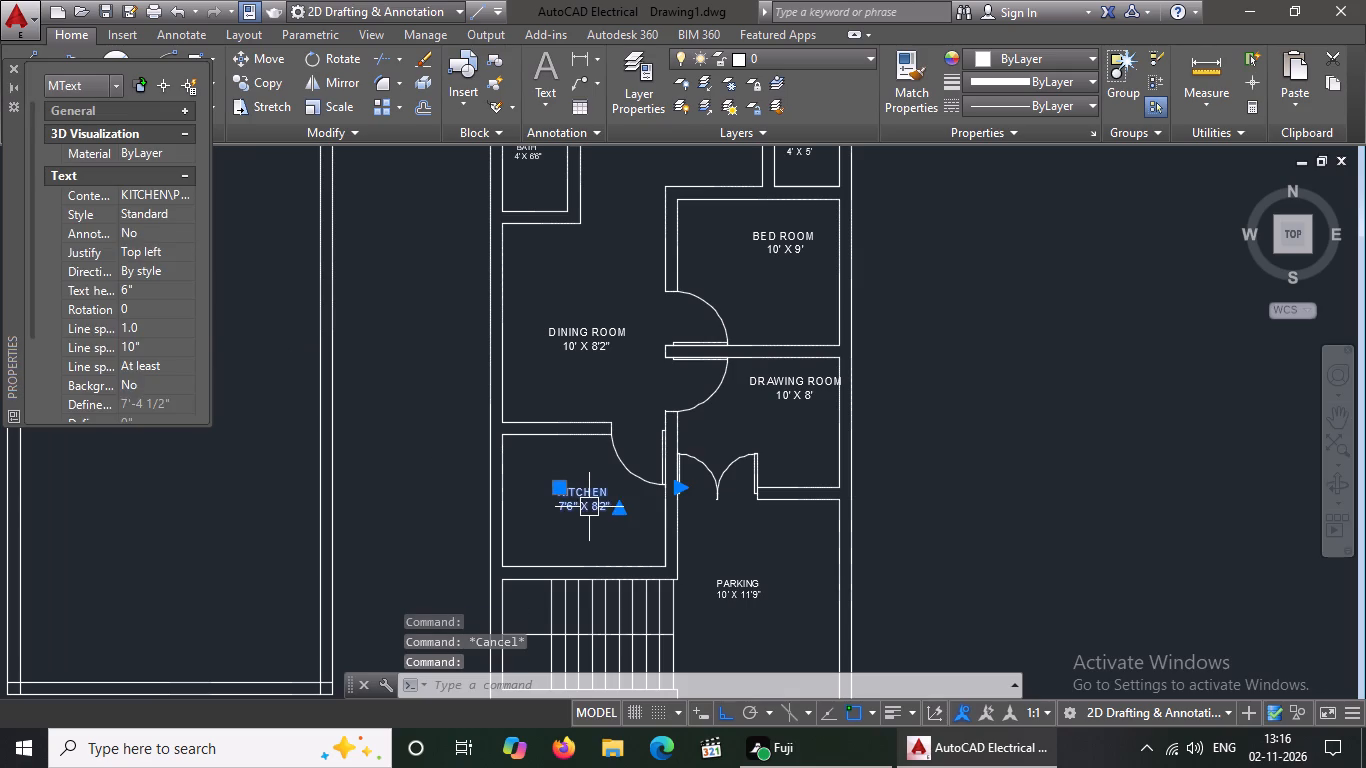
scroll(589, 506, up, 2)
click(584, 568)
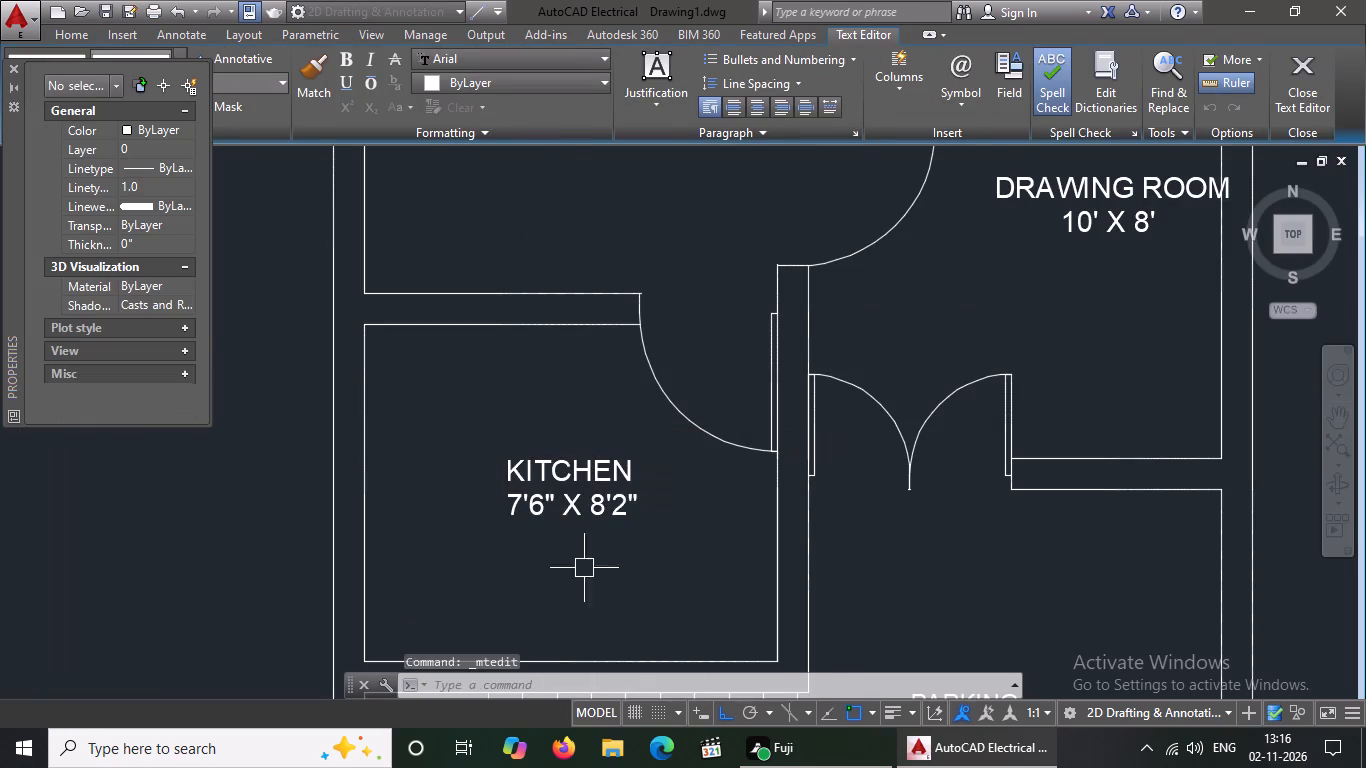
Set the text height of the PARKING 10' X 11'9" label to 6".
scroll(554, 488, down, 2)
click(702, 575)
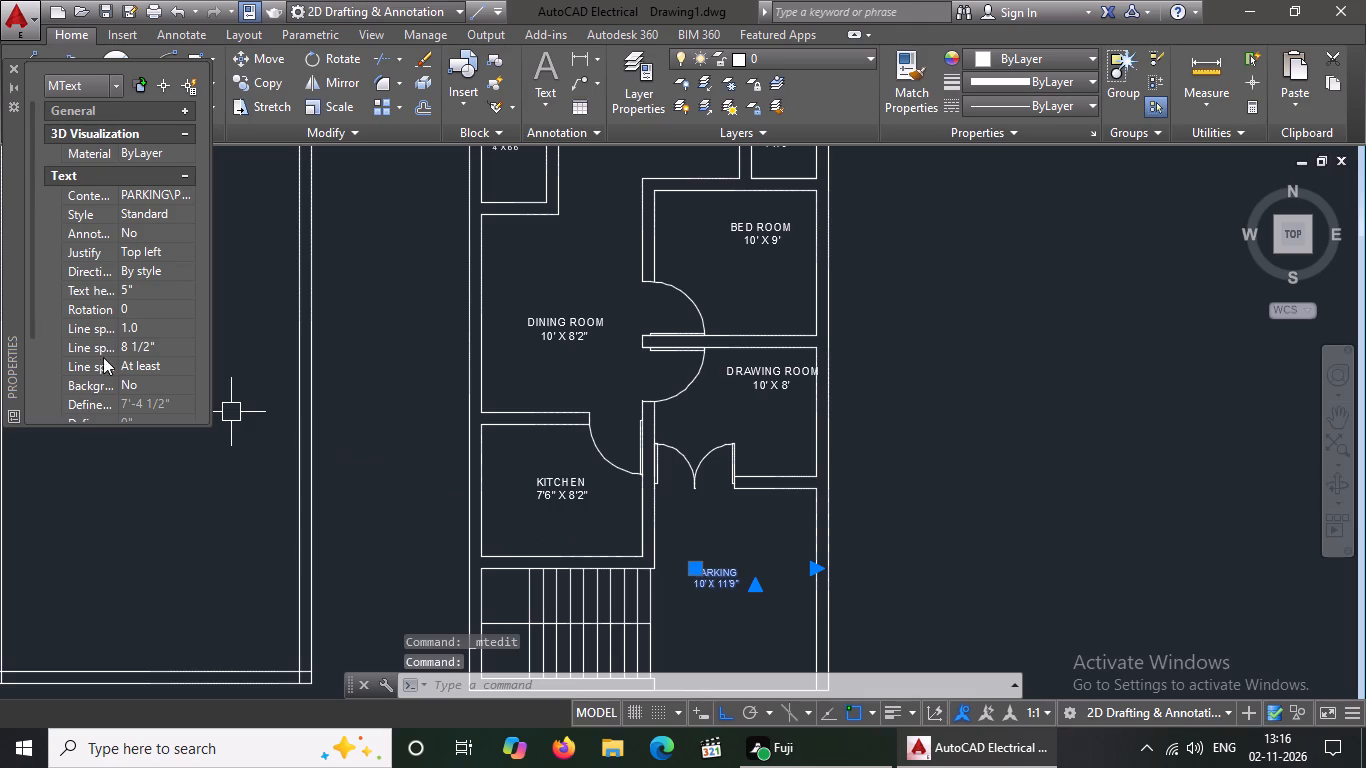
click(142, 286)
key(BackSpace)
key(BackSpace)
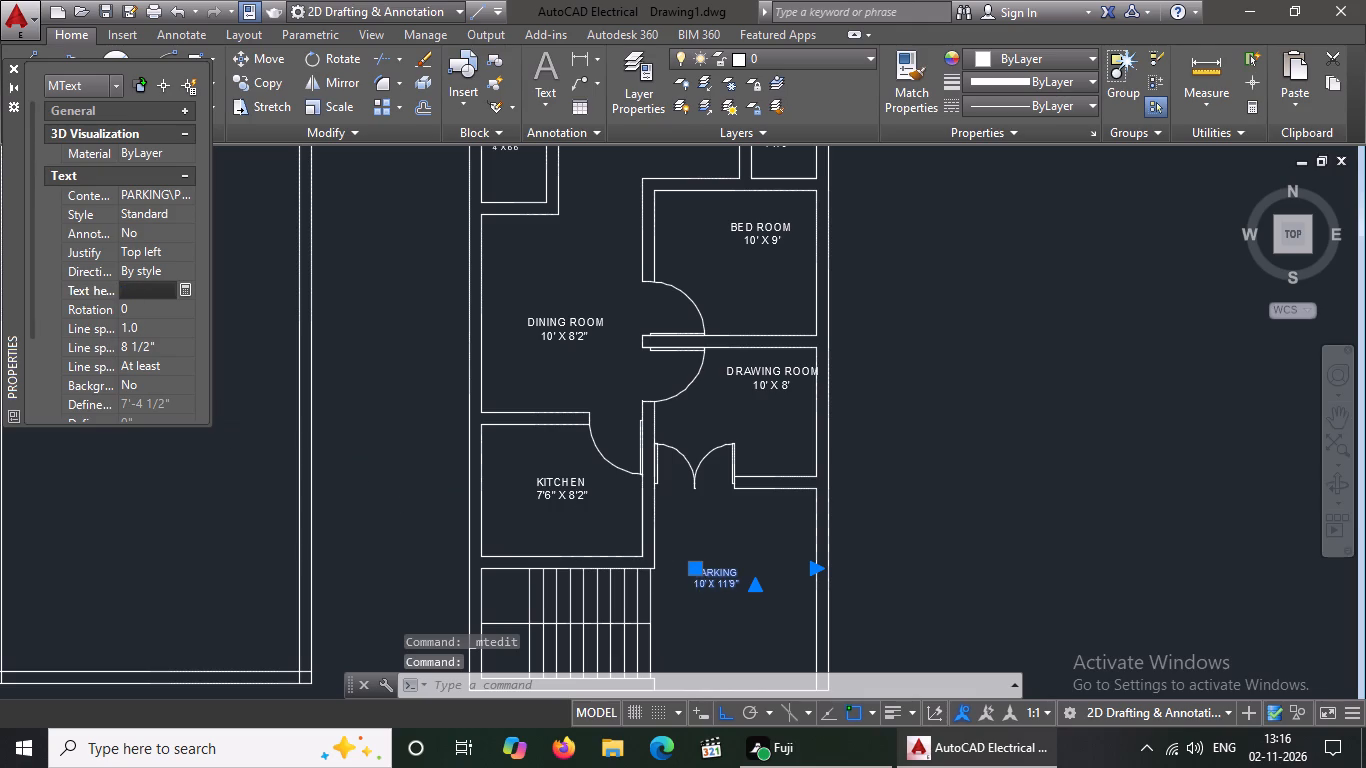
text(6")
key(Return)
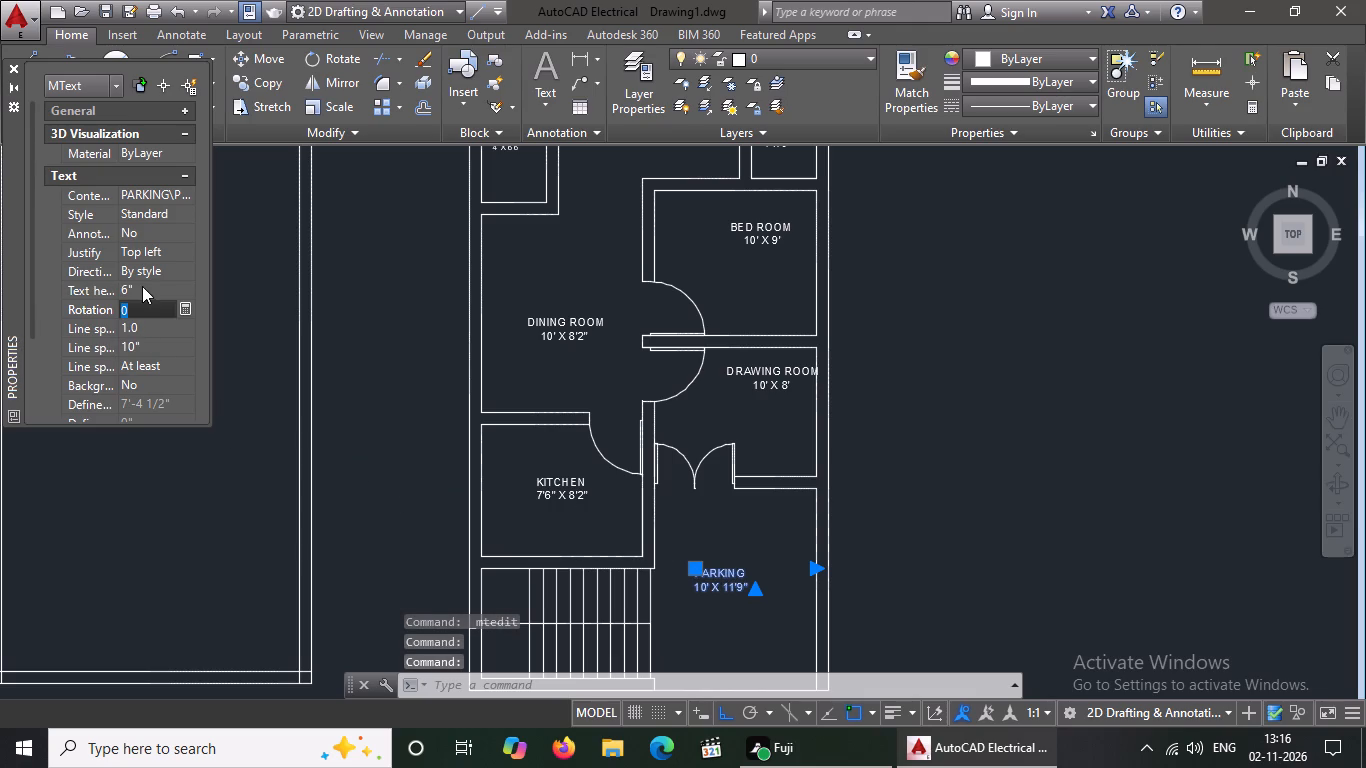
scroll(895, 497, down, 3)
scroll(925, 522, up, 2)
key(Escape)
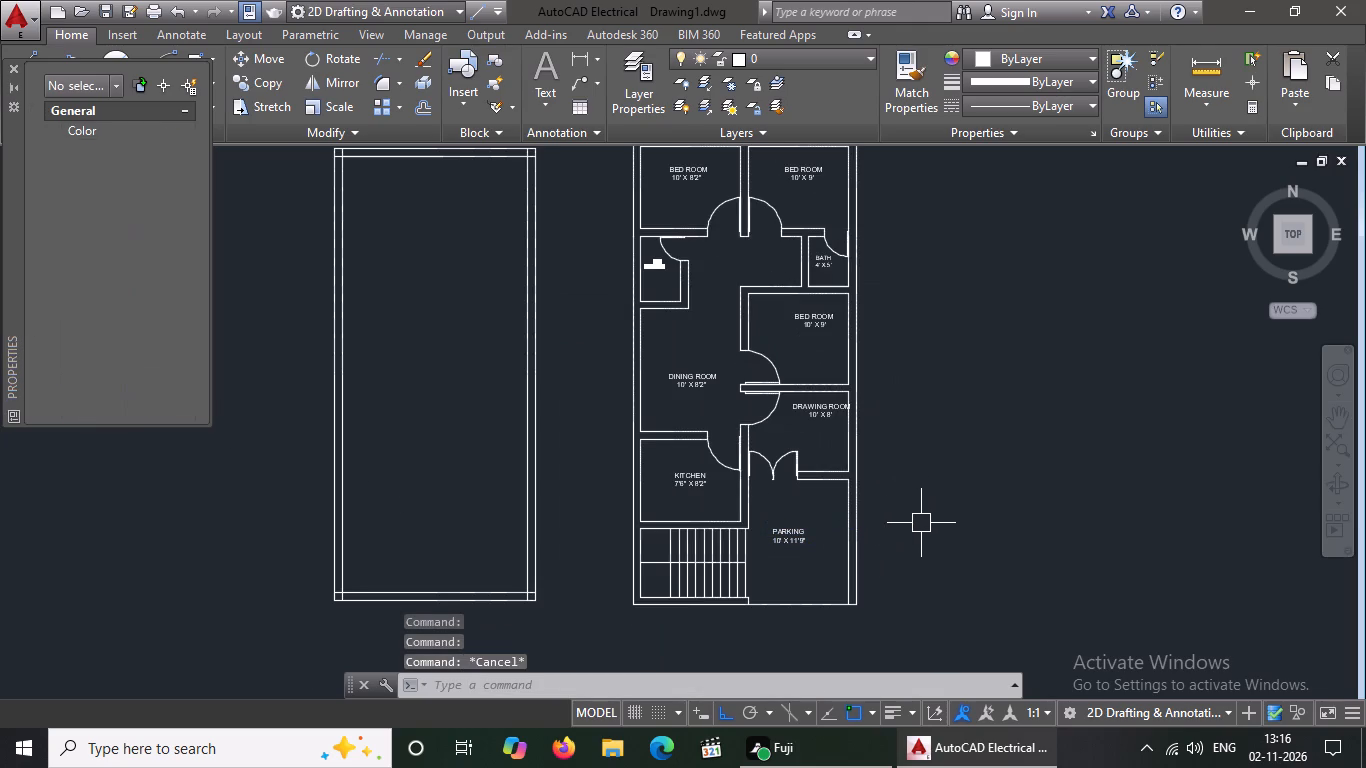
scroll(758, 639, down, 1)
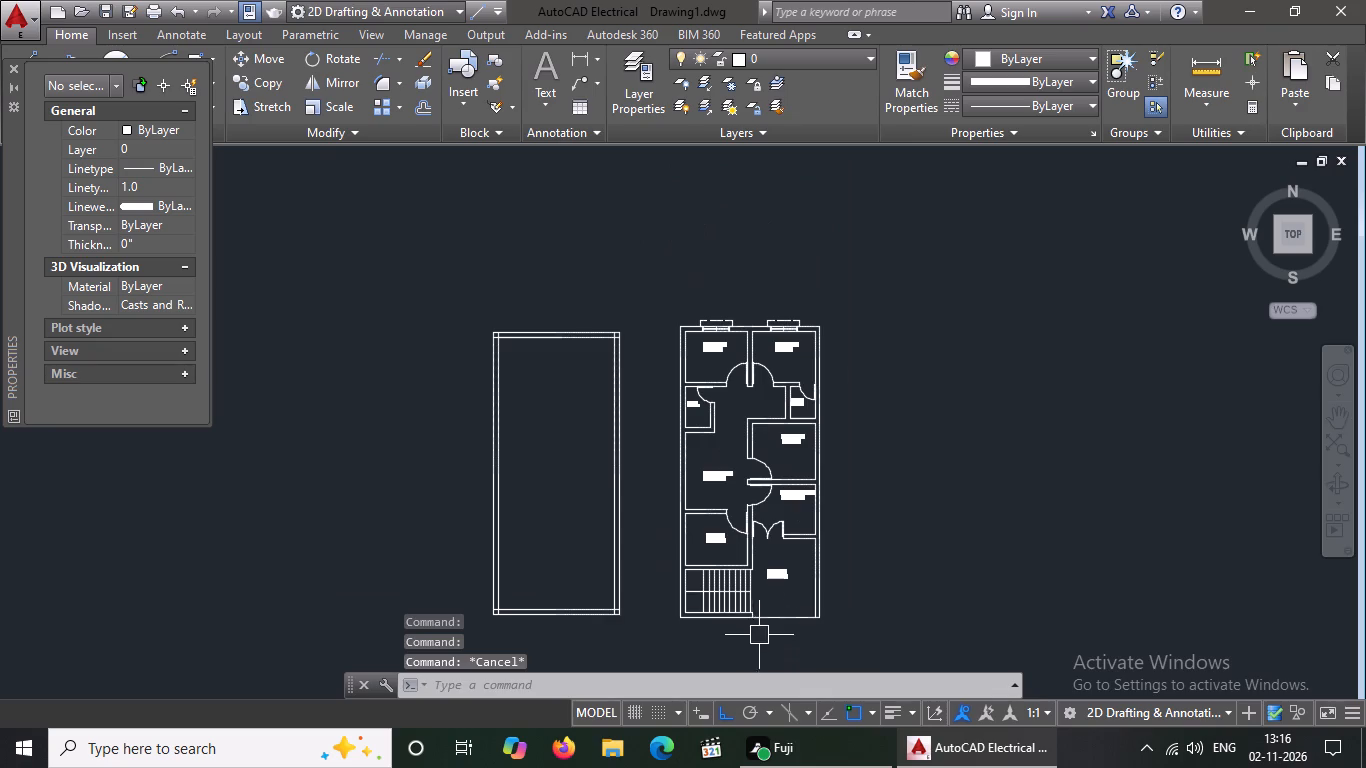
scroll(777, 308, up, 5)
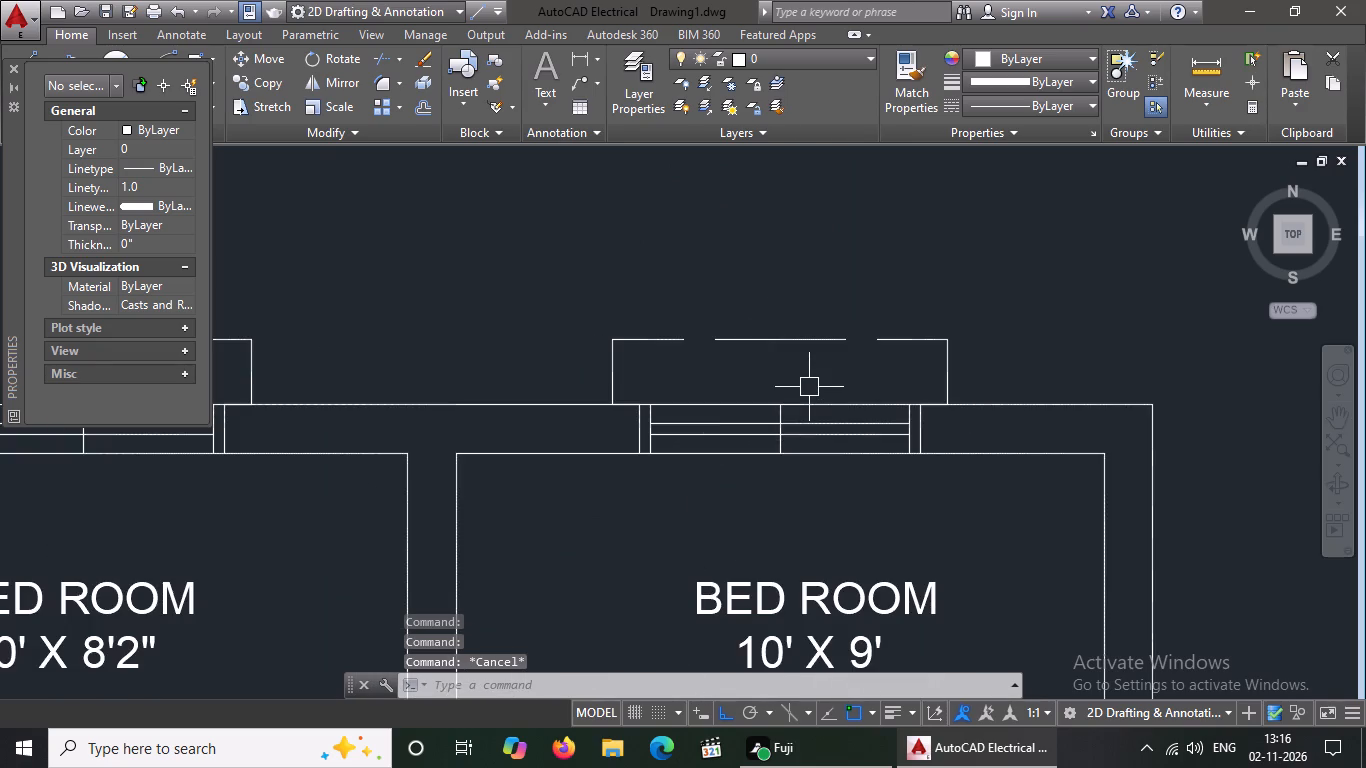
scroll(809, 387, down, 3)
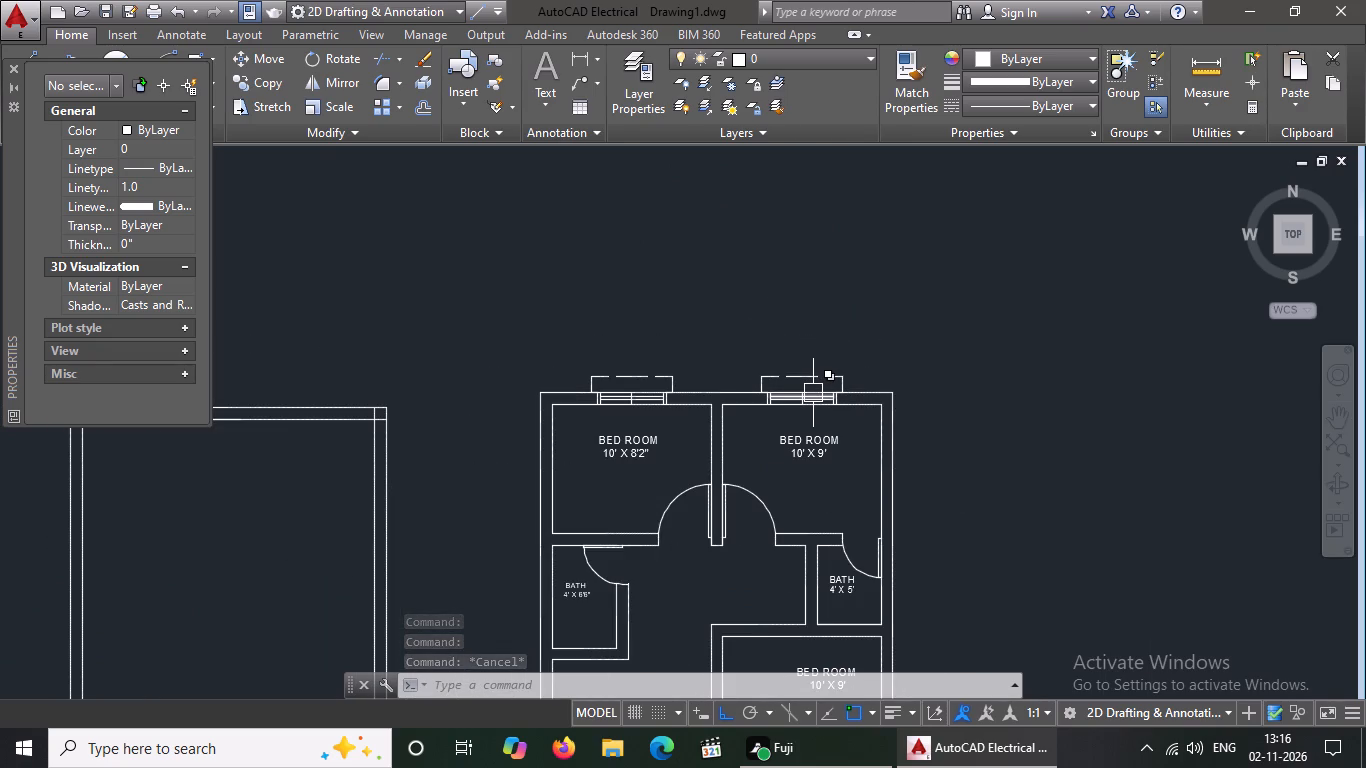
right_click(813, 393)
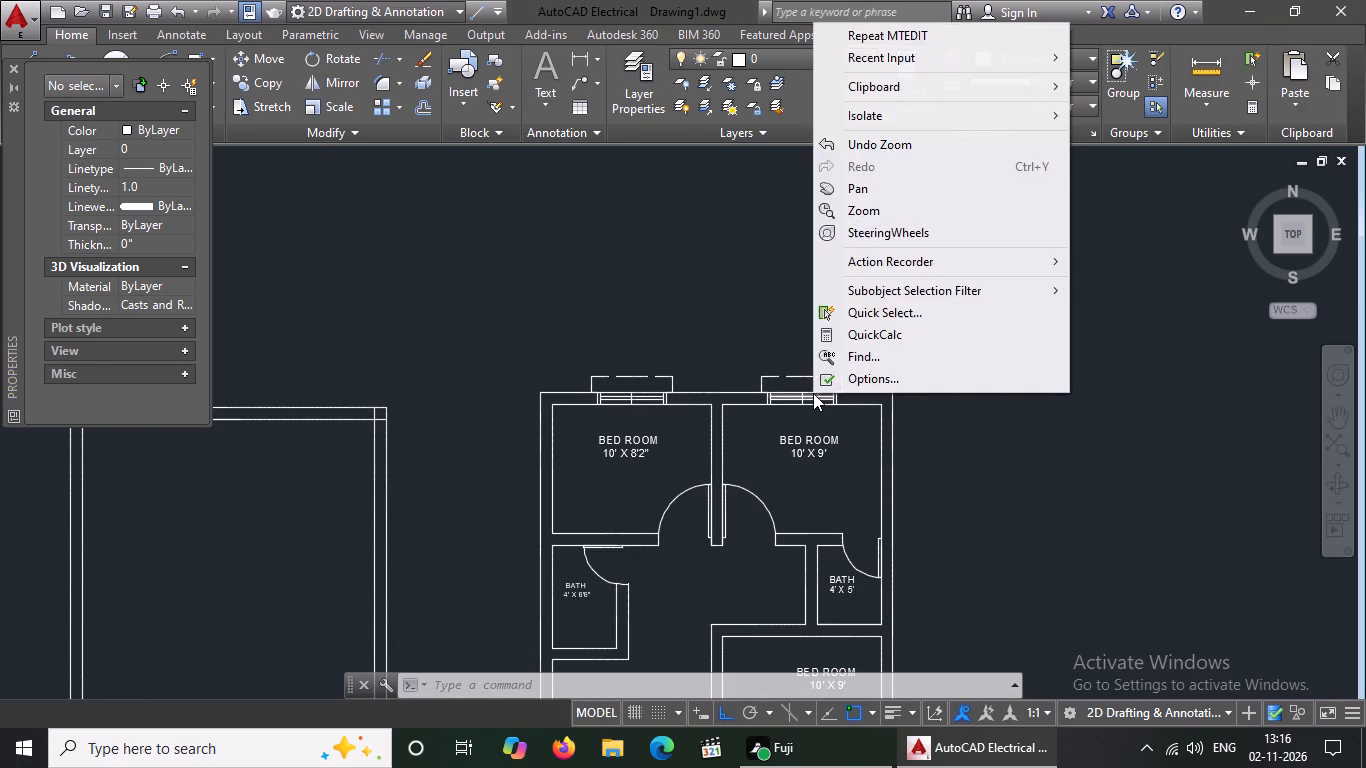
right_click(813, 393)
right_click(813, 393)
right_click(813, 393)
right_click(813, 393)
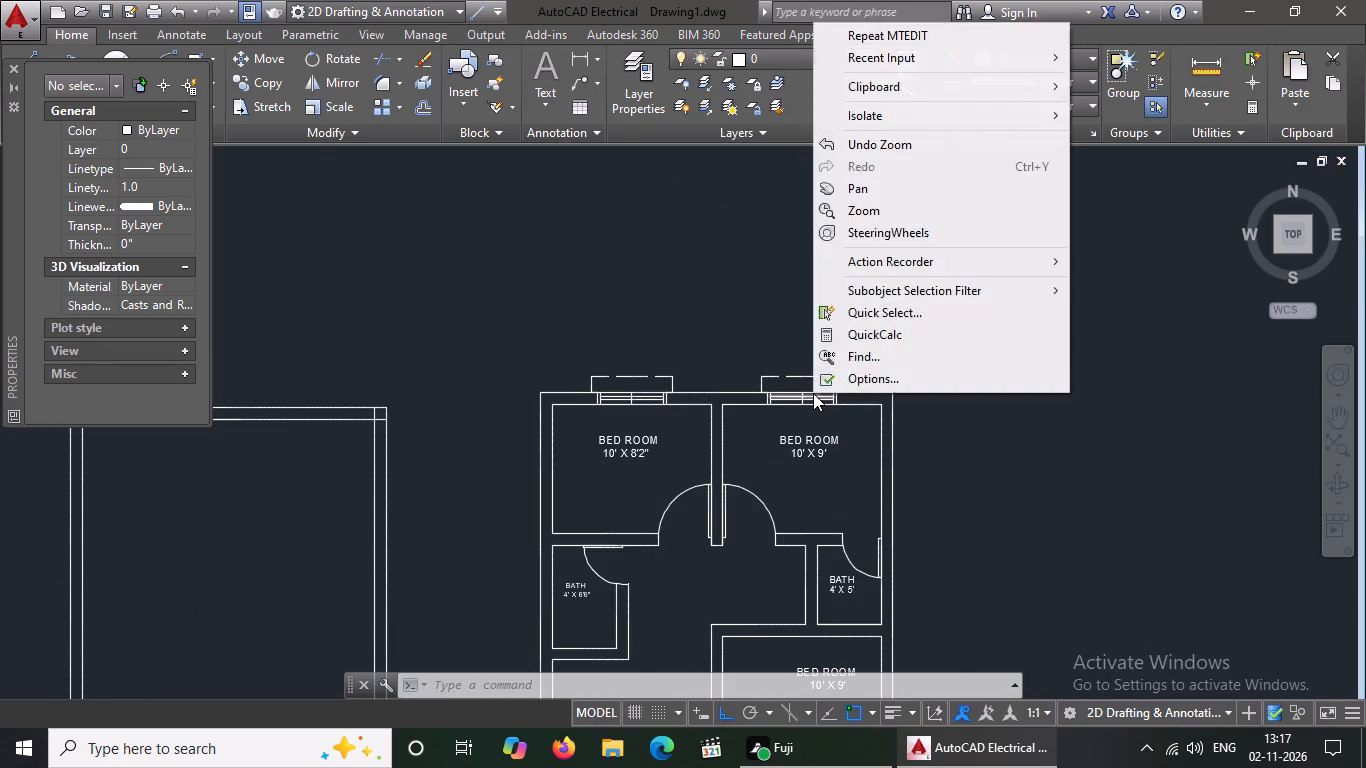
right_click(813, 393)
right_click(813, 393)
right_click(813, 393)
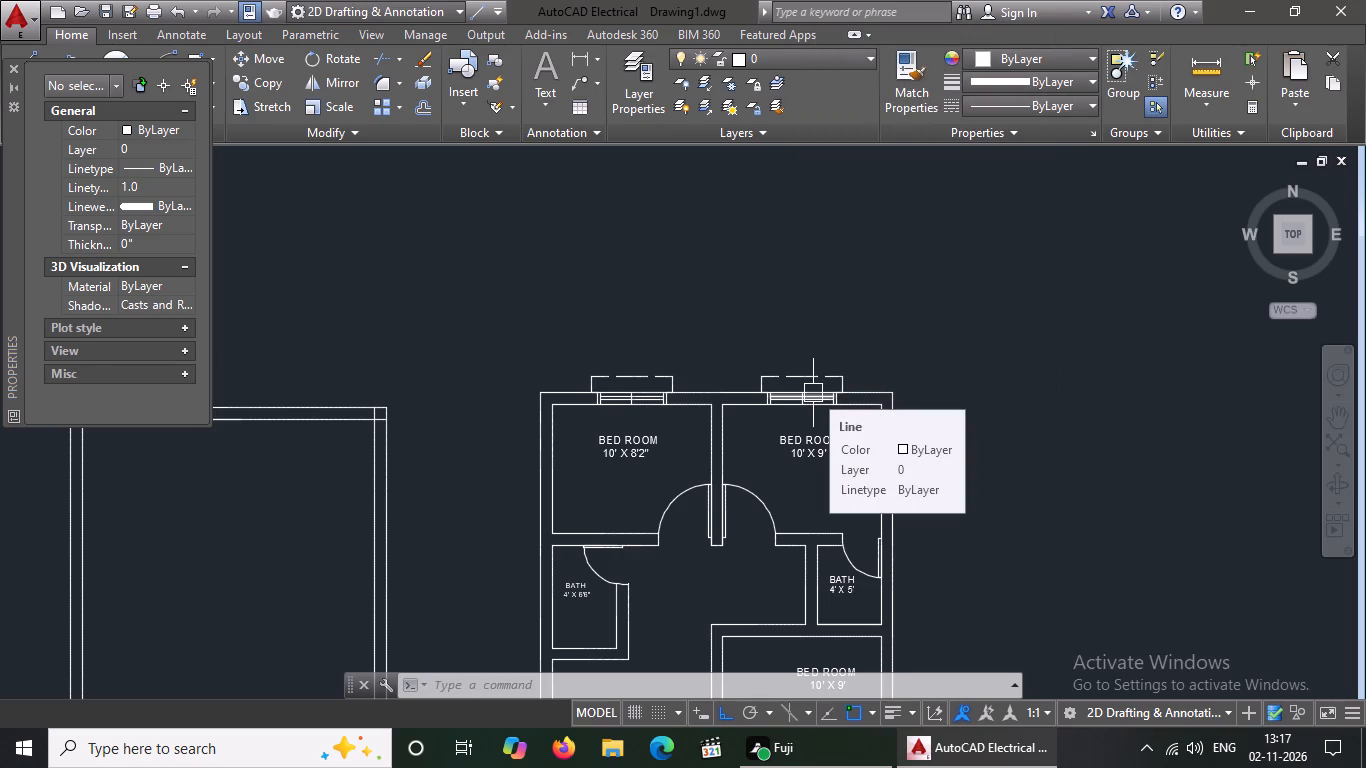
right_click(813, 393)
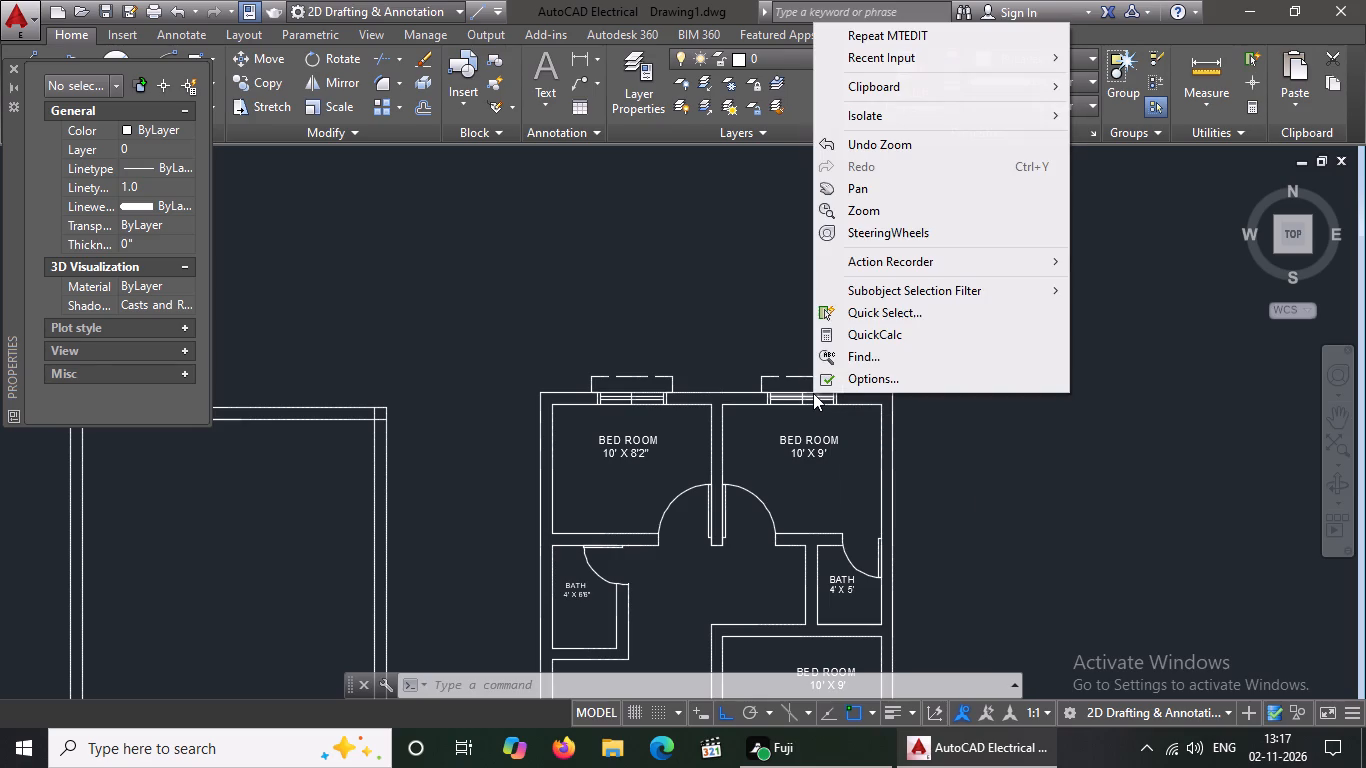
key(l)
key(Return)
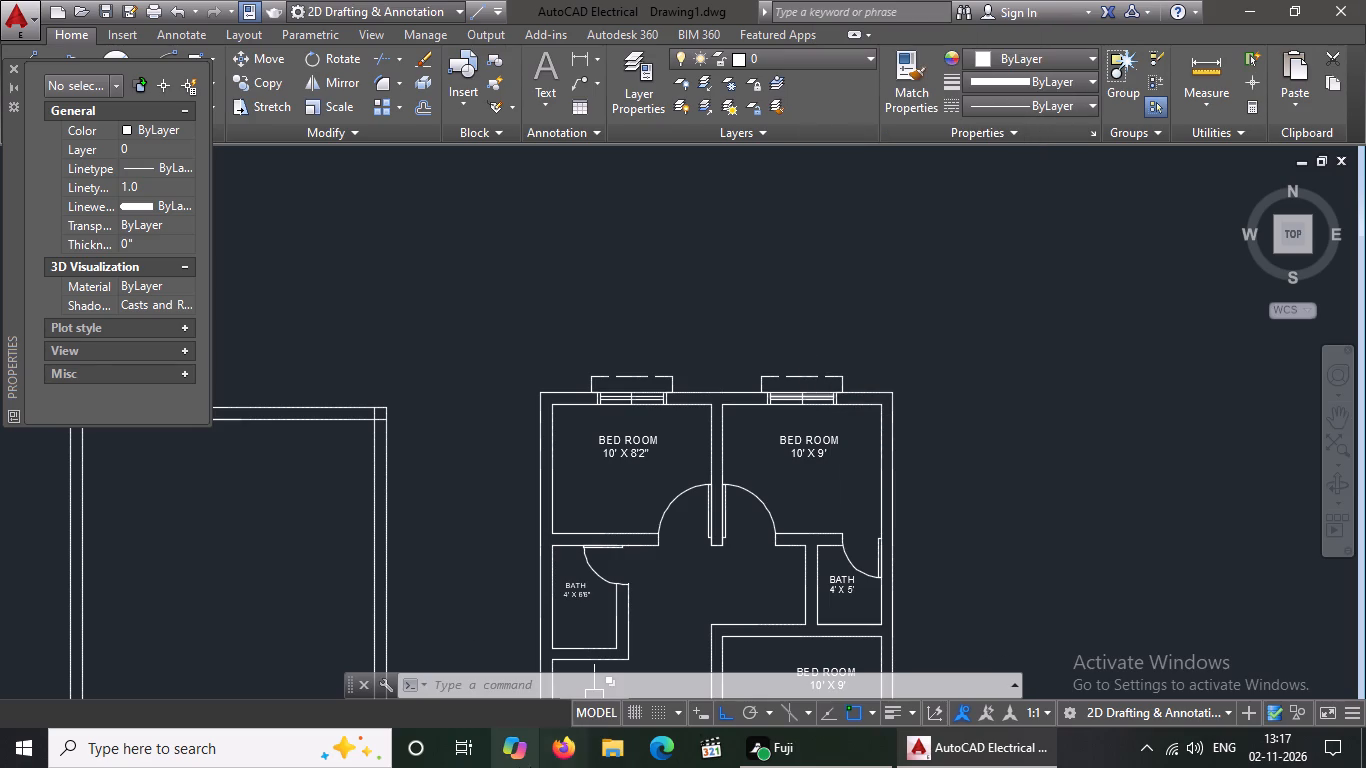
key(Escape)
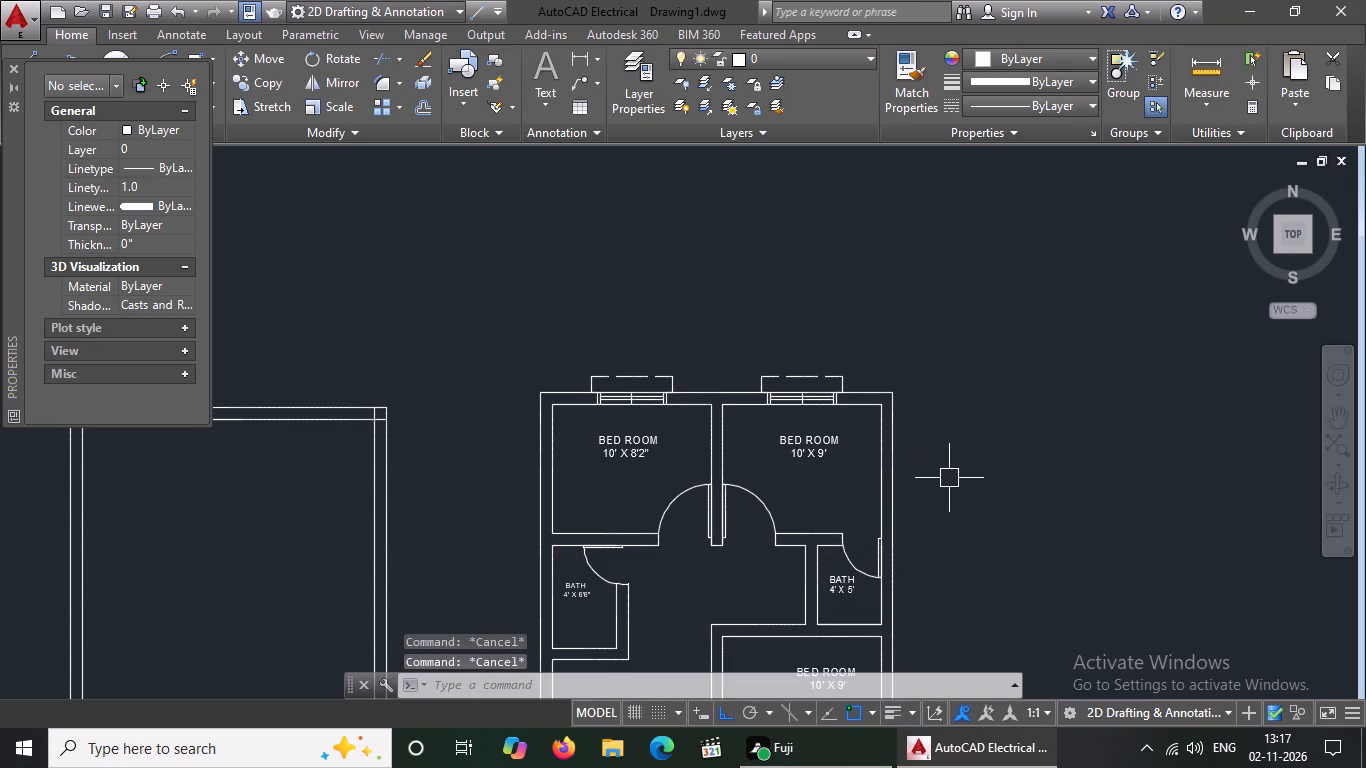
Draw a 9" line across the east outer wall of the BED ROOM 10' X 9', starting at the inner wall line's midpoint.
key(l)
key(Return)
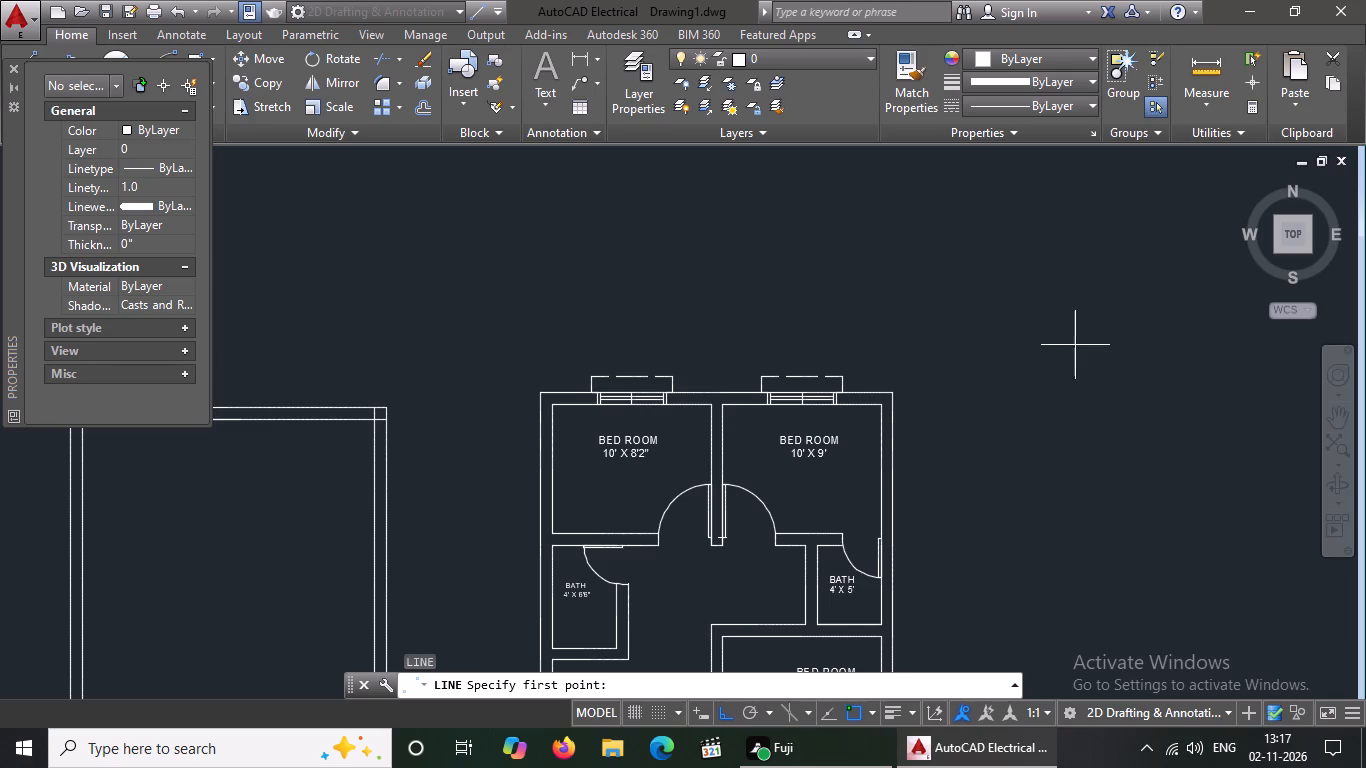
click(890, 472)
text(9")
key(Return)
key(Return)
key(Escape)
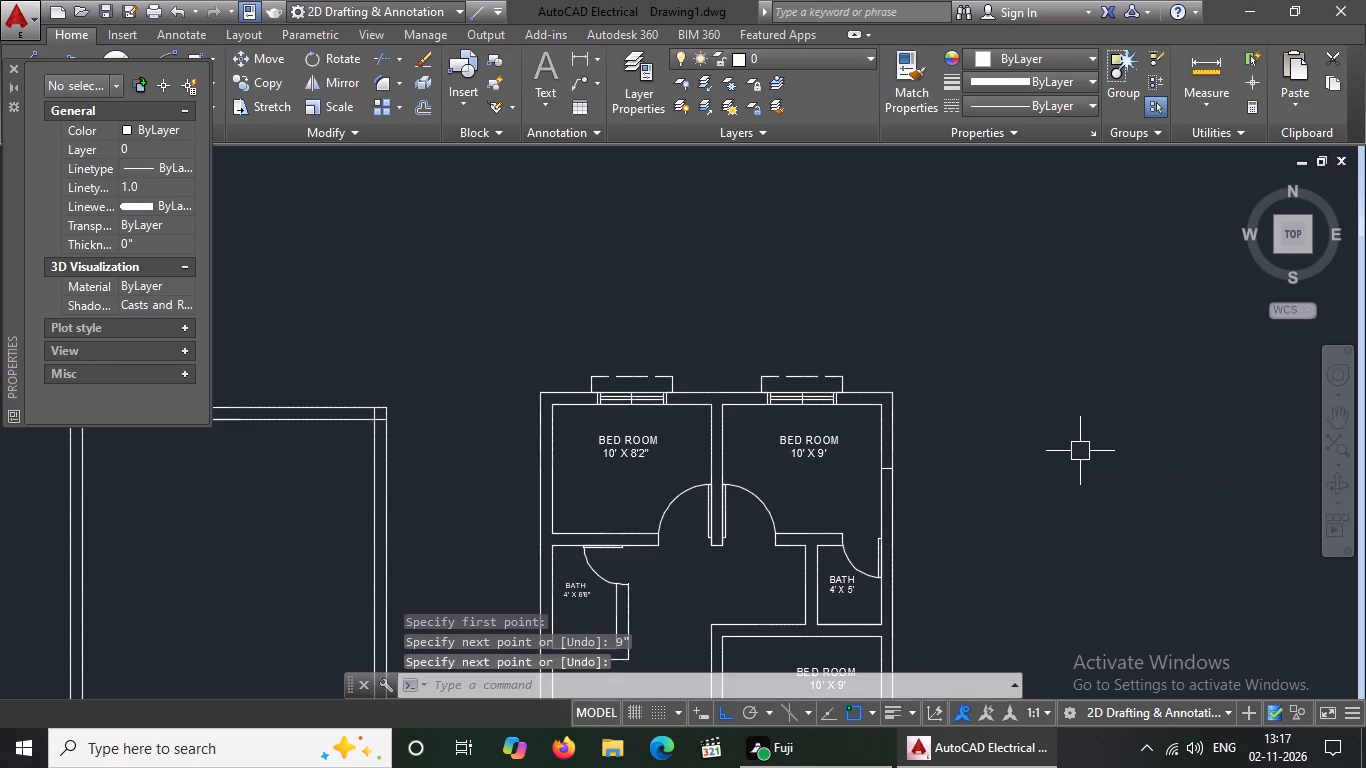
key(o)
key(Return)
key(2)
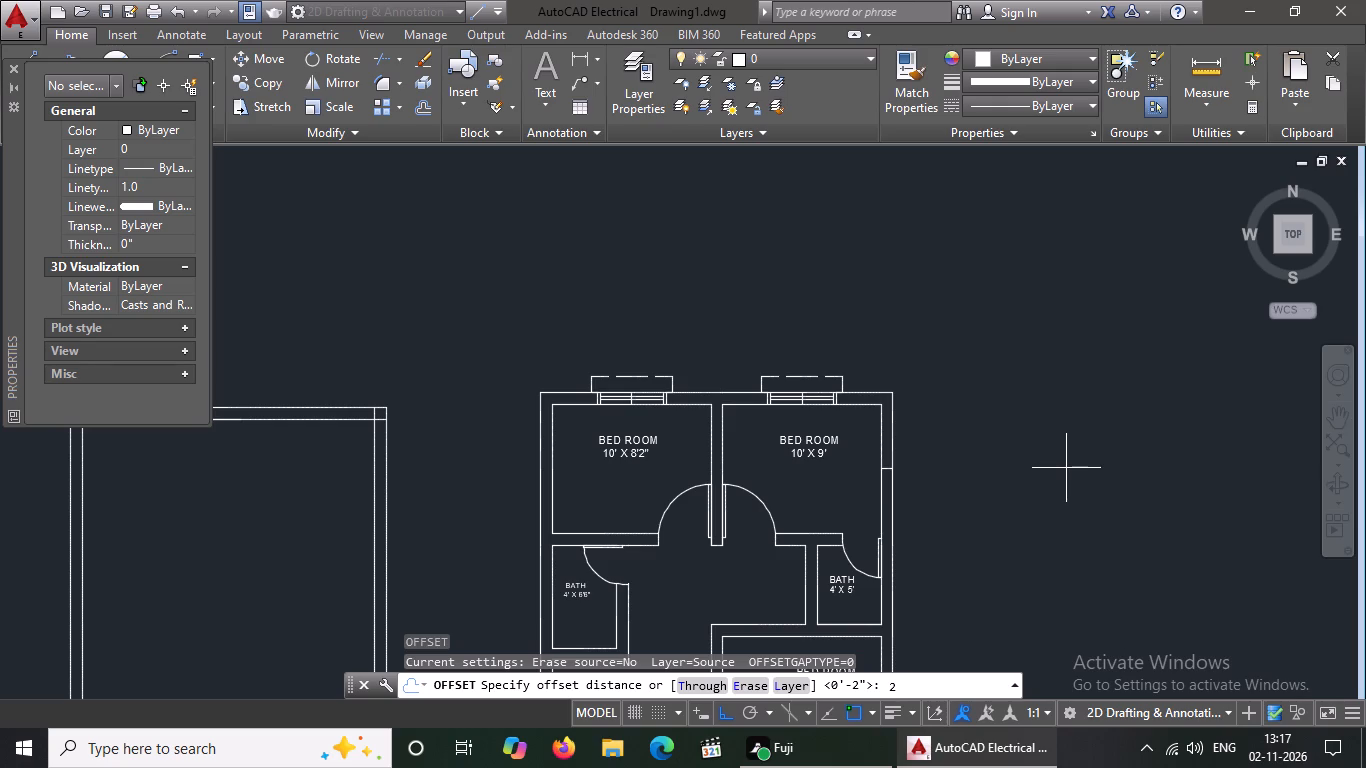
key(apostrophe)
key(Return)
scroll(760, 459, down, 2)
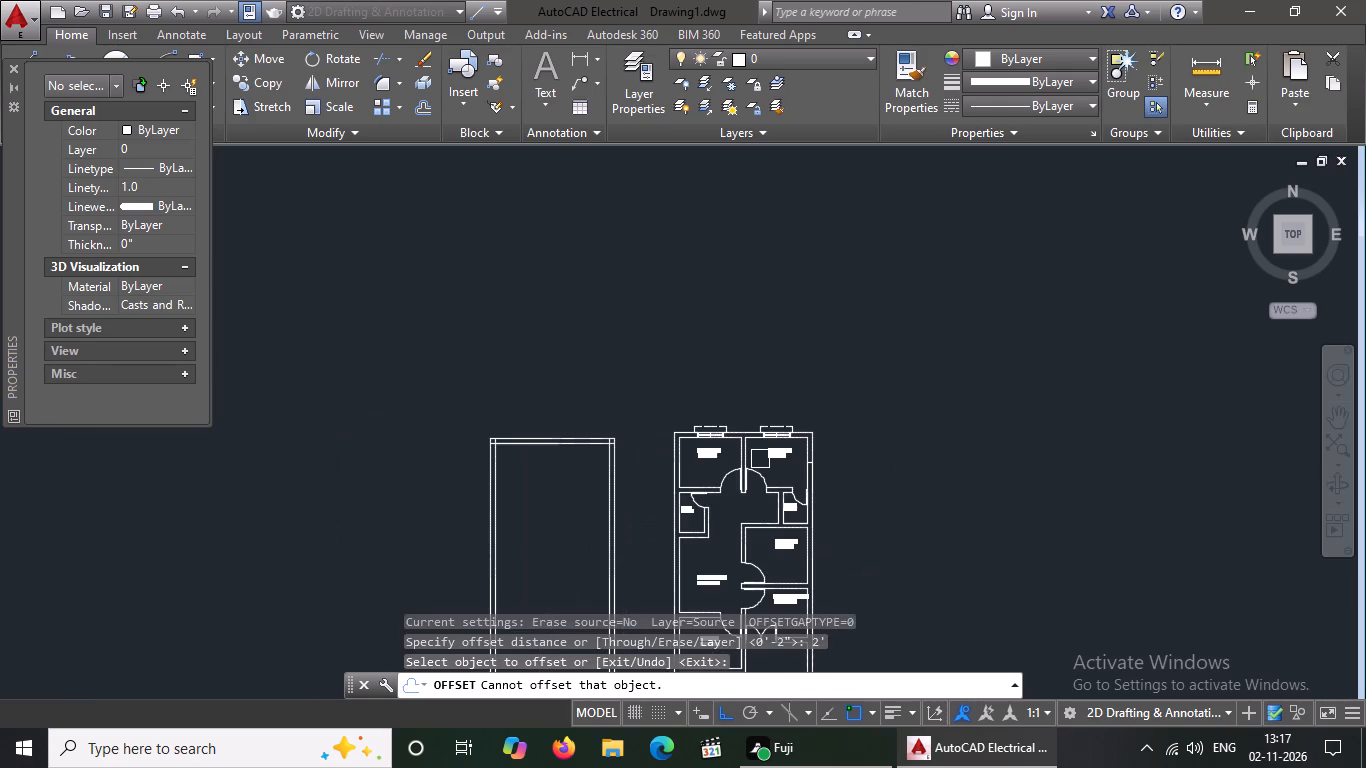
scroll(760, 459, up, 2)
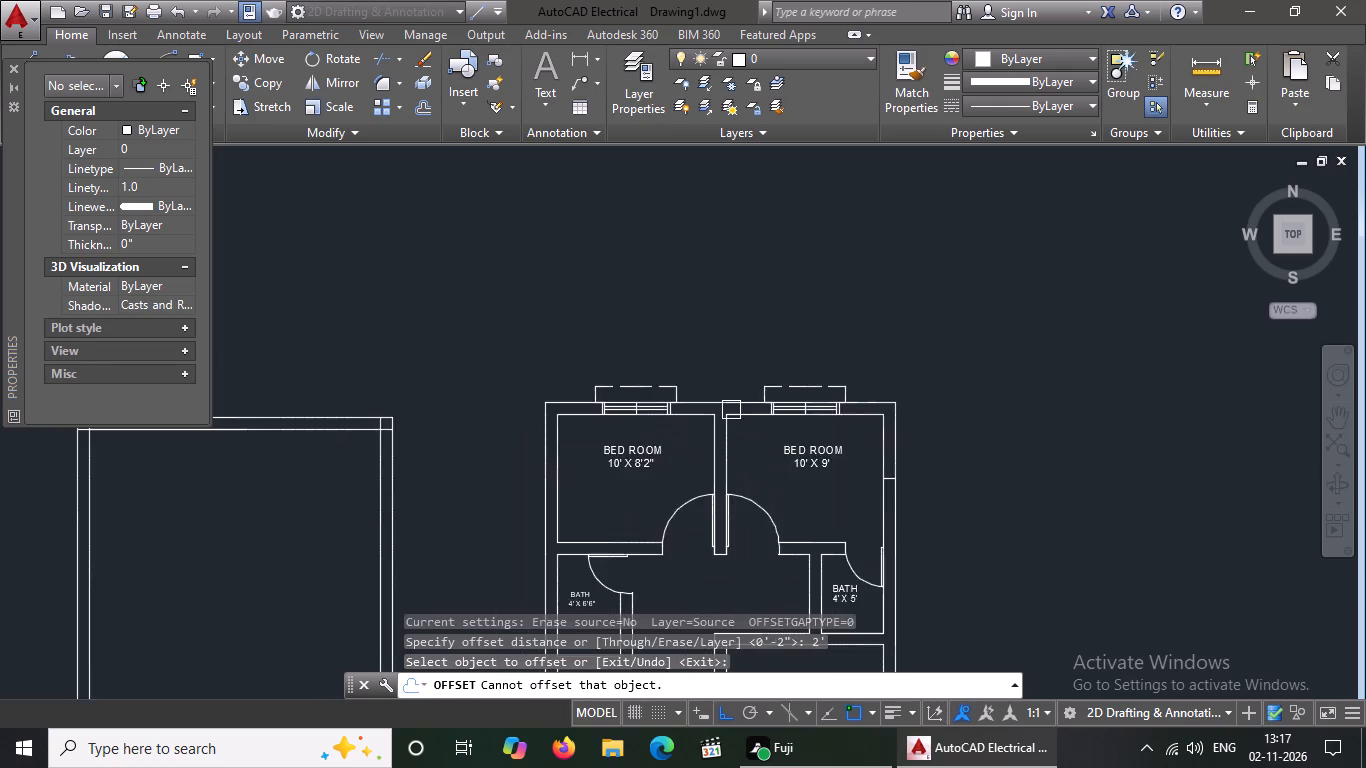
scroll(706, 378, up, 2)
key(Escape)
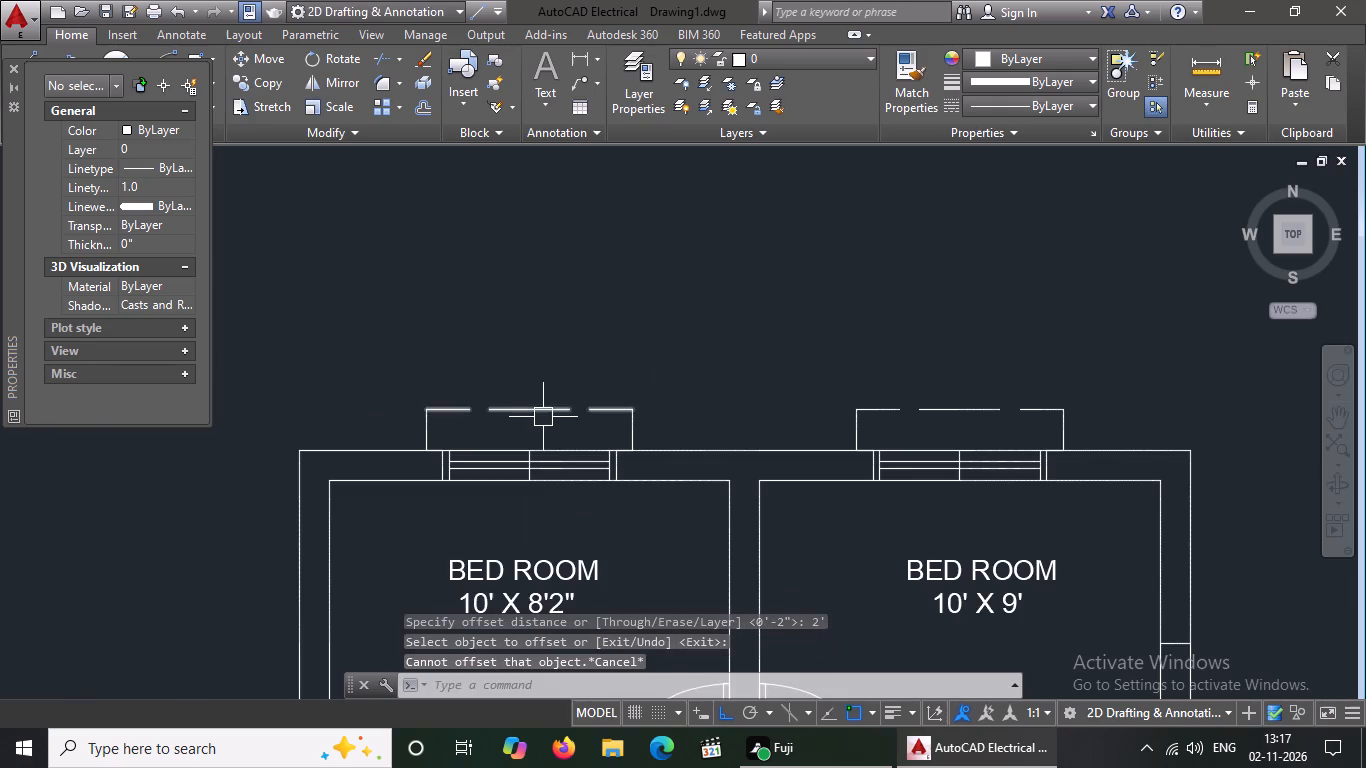
Erase the outer and west lines of the dashed projection and the west jamb of the BED ROOM 10' X 8'2" window.
click(544, 411)
key(Delete)
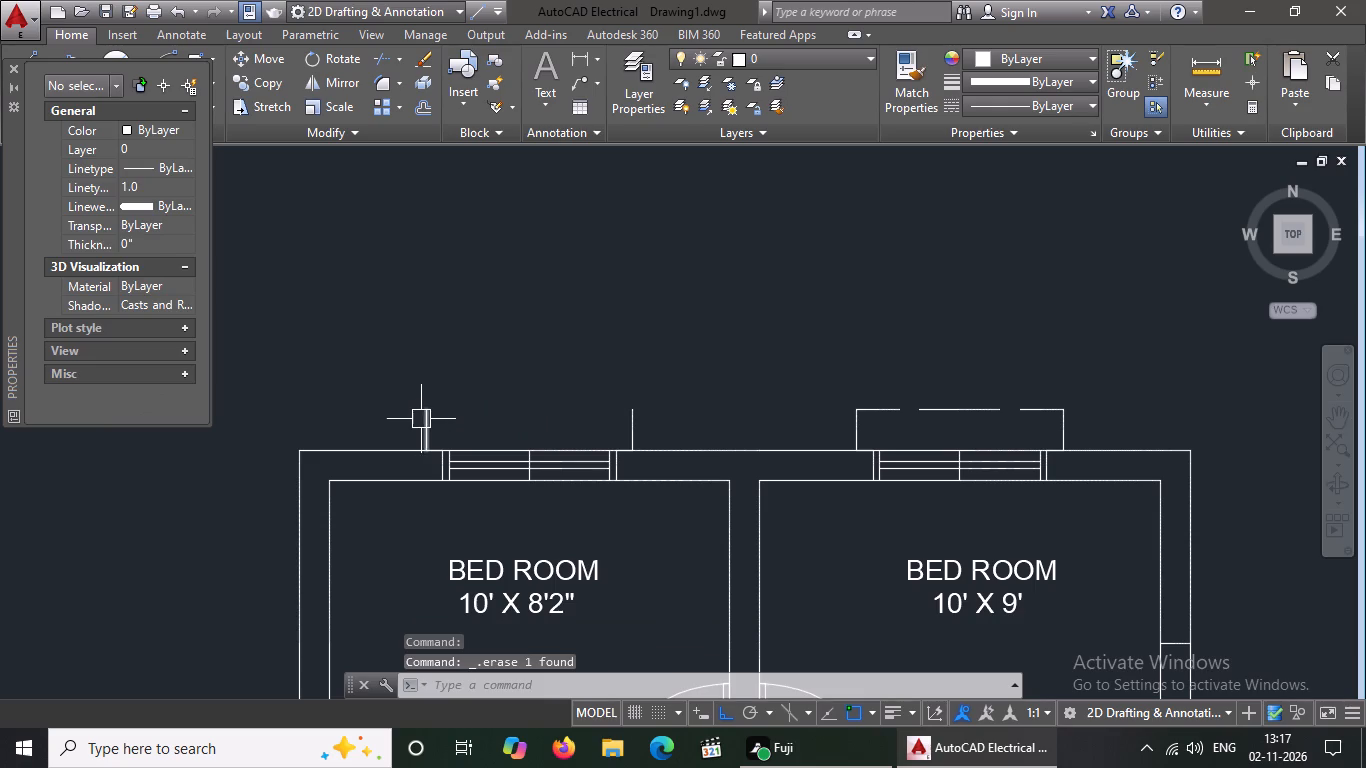
click(422, 419)
key(Delete)
click(423, 419)
click(448, 521)
key(Delete)
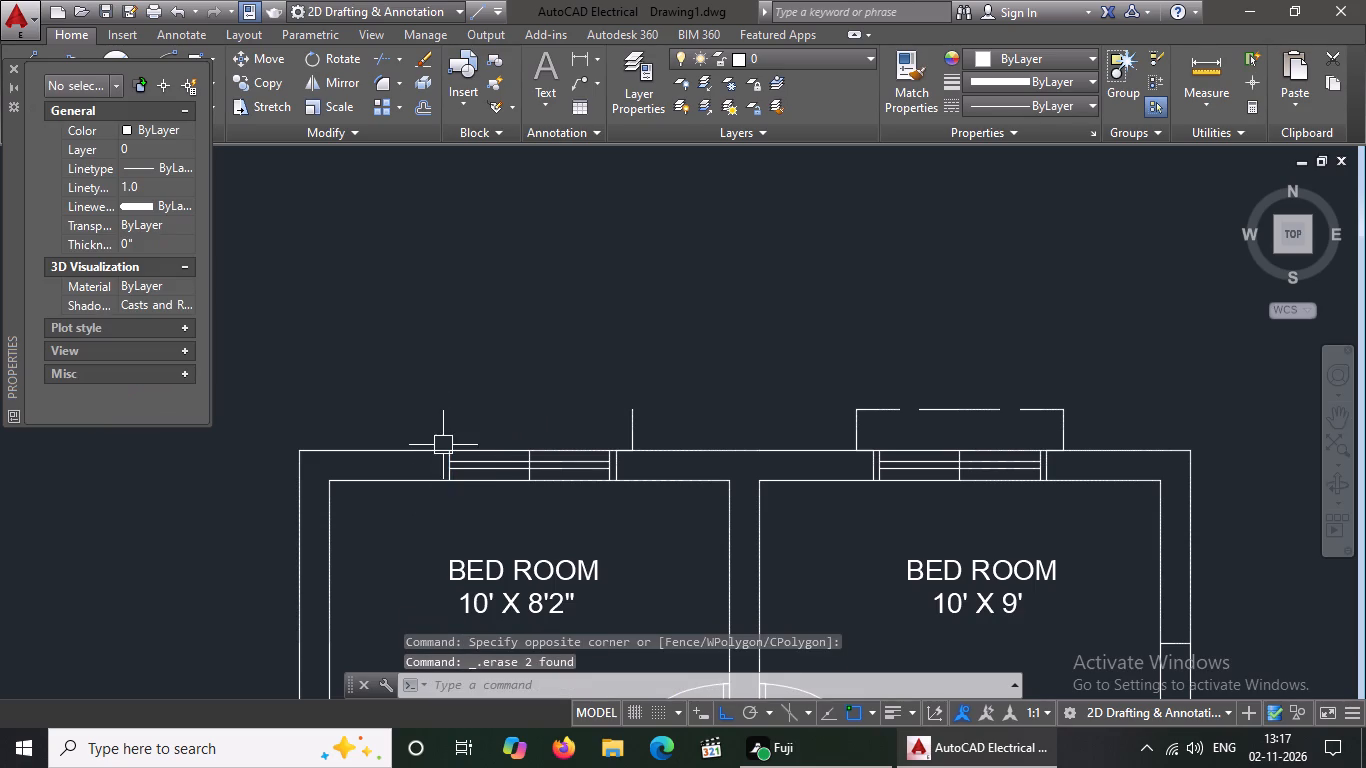
drag(367, 379, 381, 398)
click(469, 519)
key(Delete)
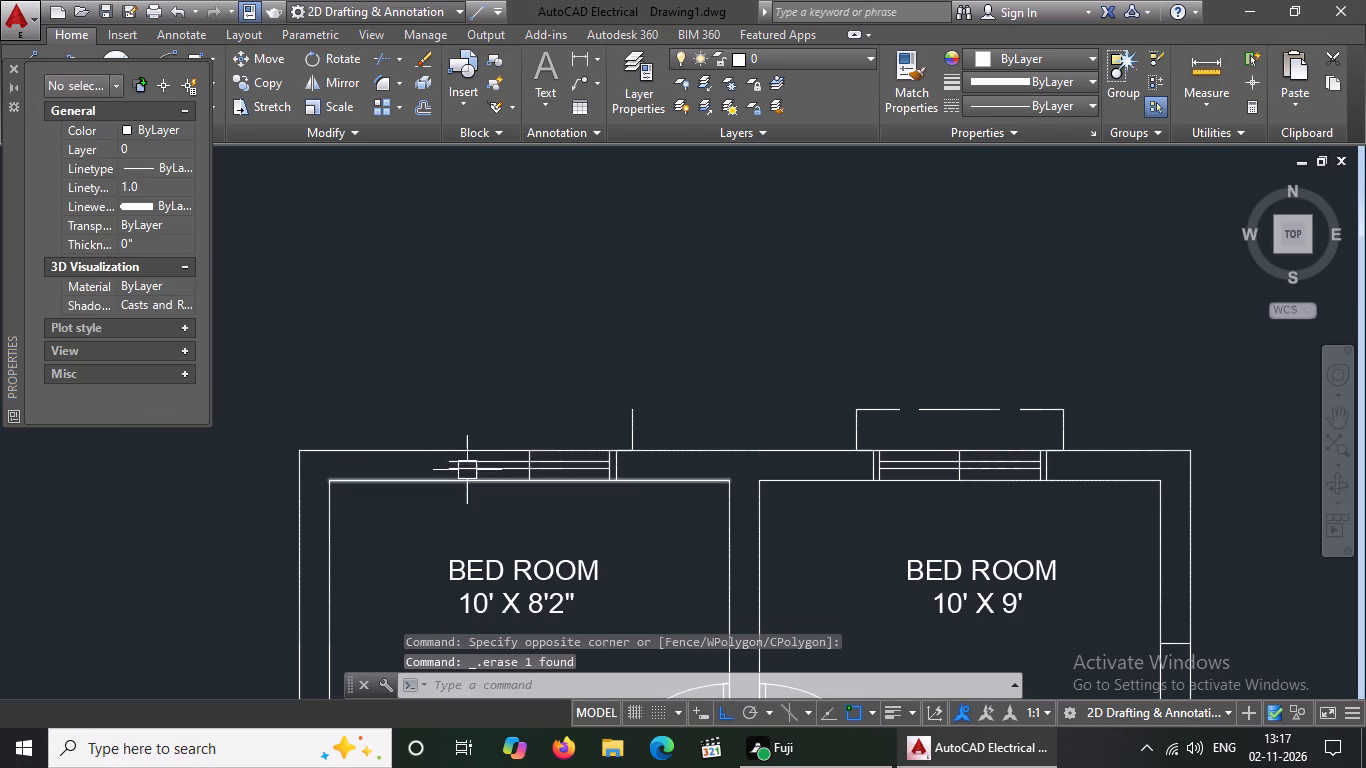
Erase the horizontal glass lines and the centre line of the BED ROOM 10' X 8'2" window.
click(466, 468)
key(Delete)
click(466, 468)
key(Delete)
key(Delete)
click(469, 466)
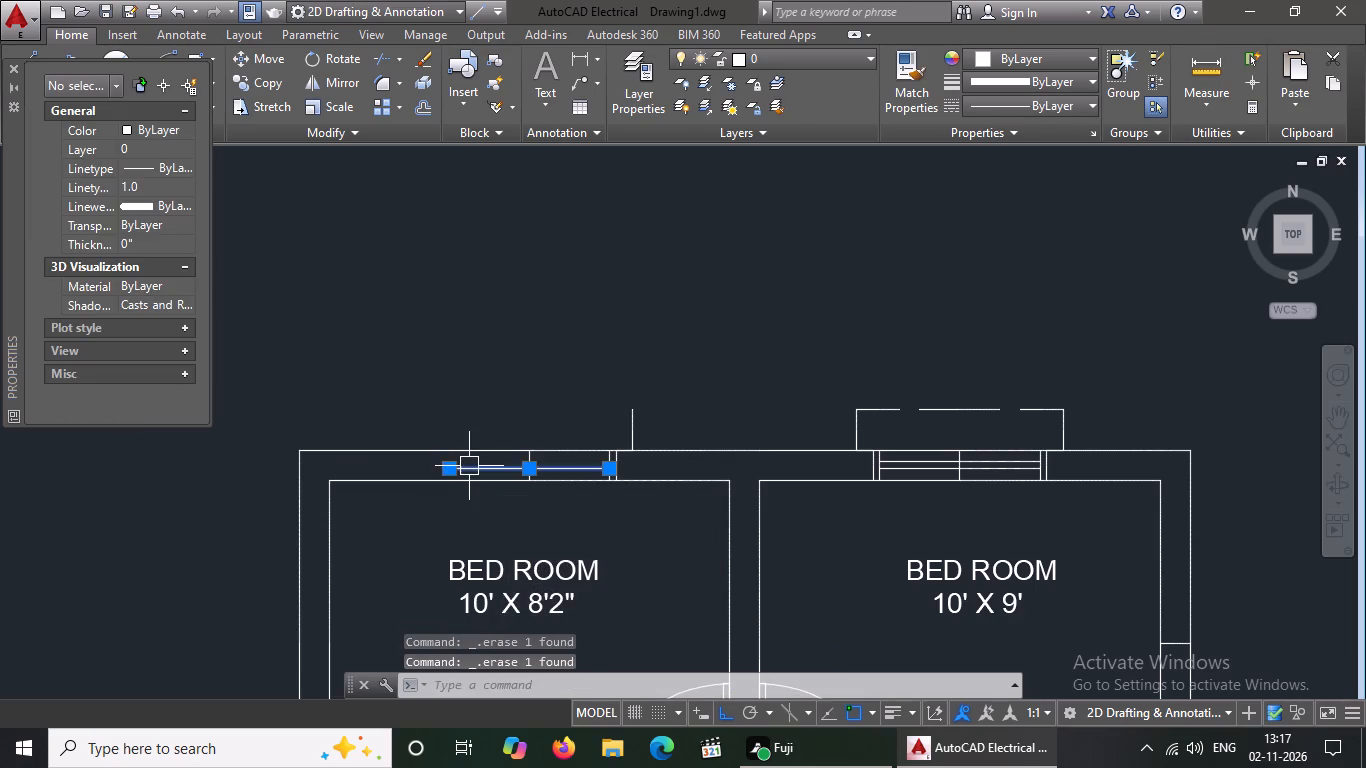
key(Delete)
drag(484, 399, 496, 413)
click(566, 491)
key(Delete)
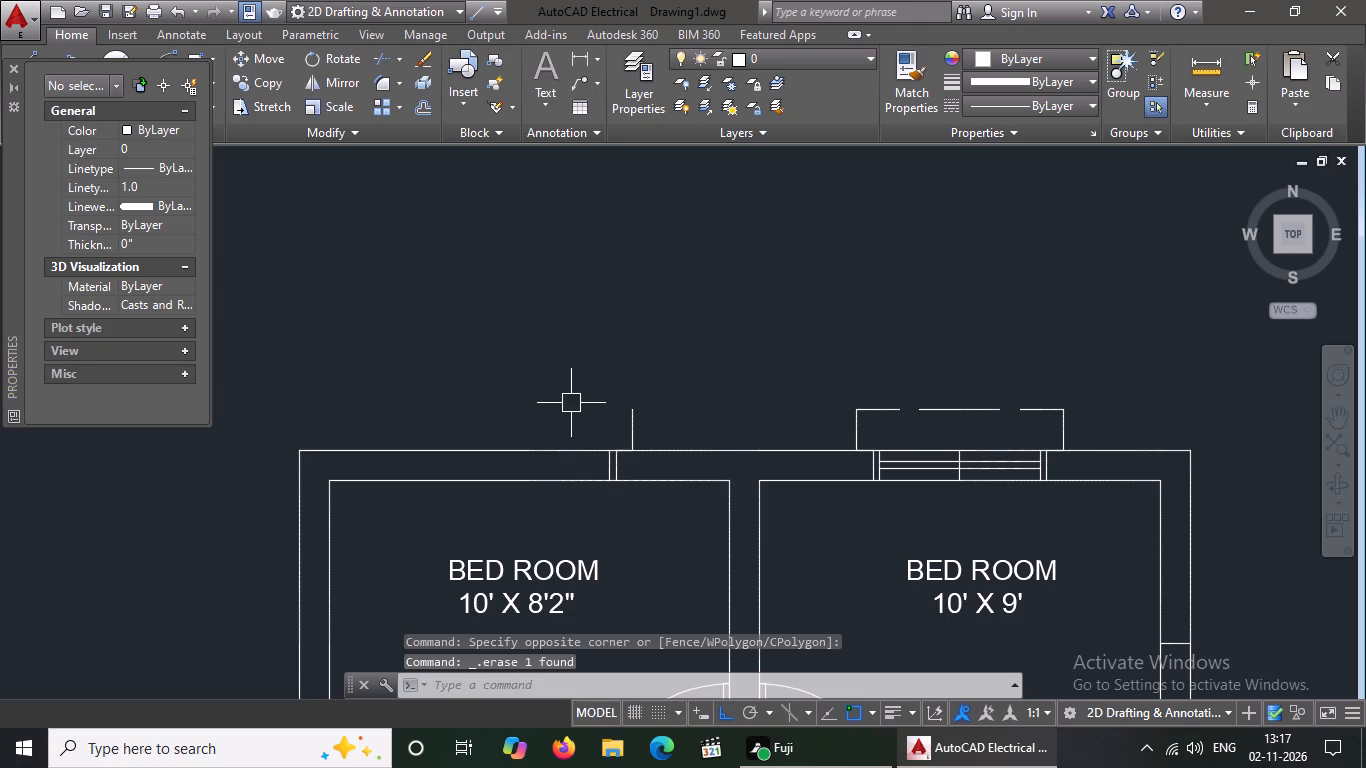
Erase the east jamb and the remaining east projection line of the BED ROOM 10' X 8'2" window.
click(563, 427)
click(634, 493)
key(Delete)
drag(566, 395, 581, 403)
click(679, 472)
key(Delete)
Erase the three lines of the dashed projection outside the BED ROOM 10' X 9' window.
click(904, 408)
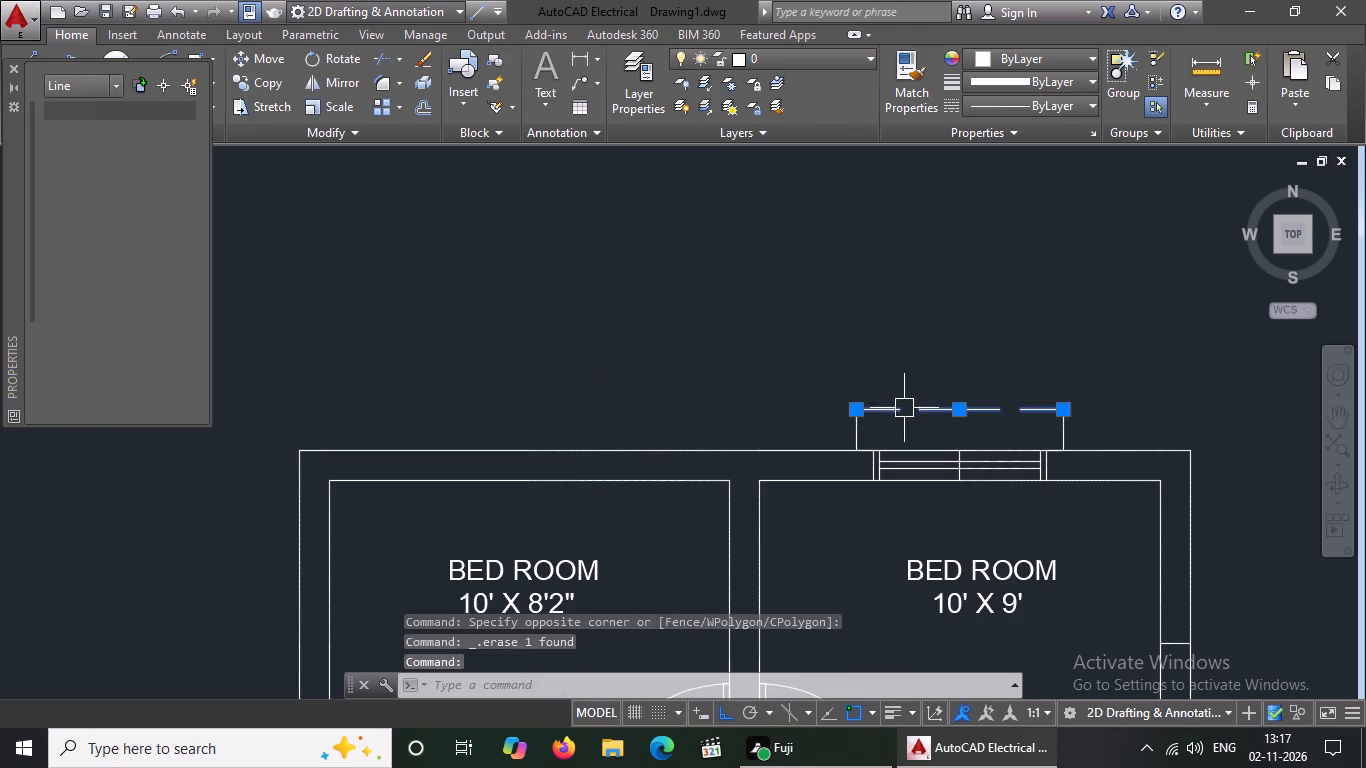
key(Delete)
click(846, 426)
key(Delete)
click(870, 417)
click(848, 434)
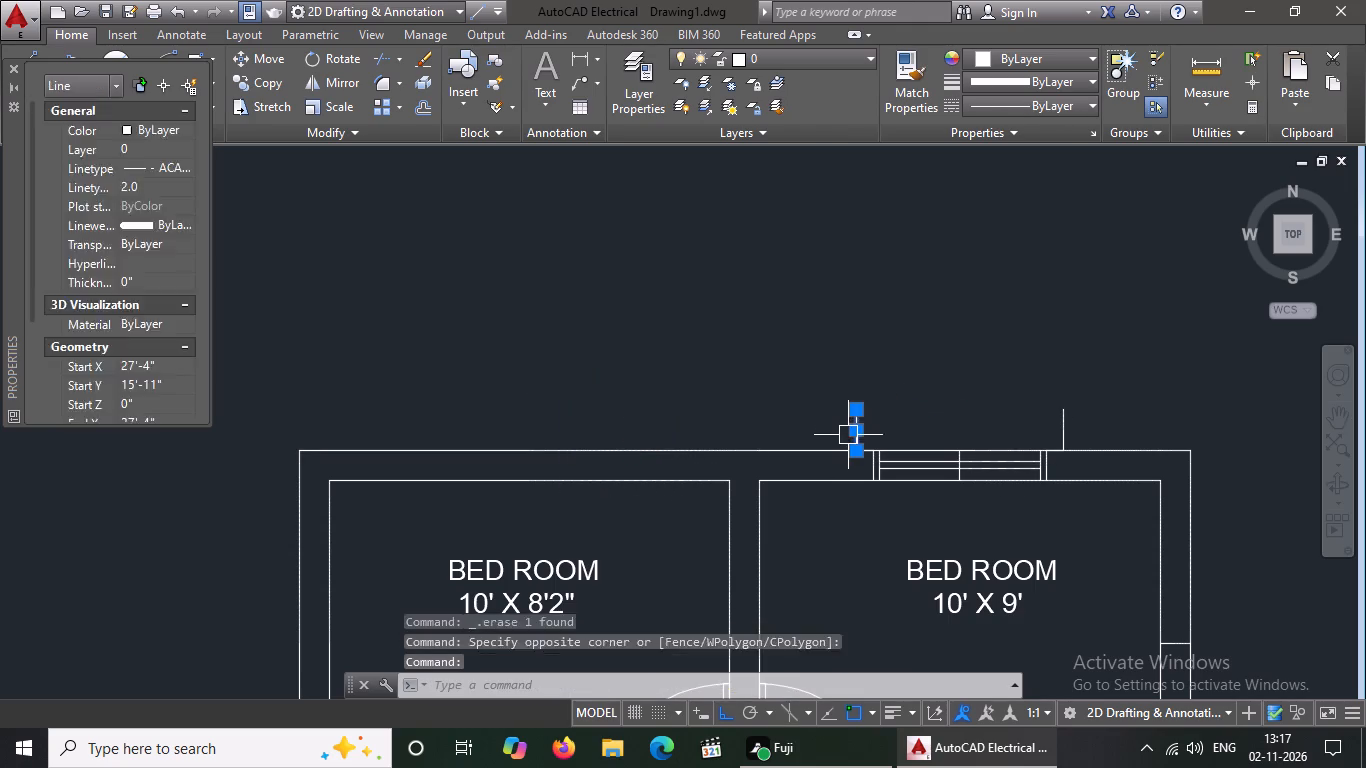
key(Delete)
click(1067, 412)
key(Delete)
Erase the jambs, glass lines and centre line of the BED ROOM 10' X 9' window in the north wall.
click(768, 425)
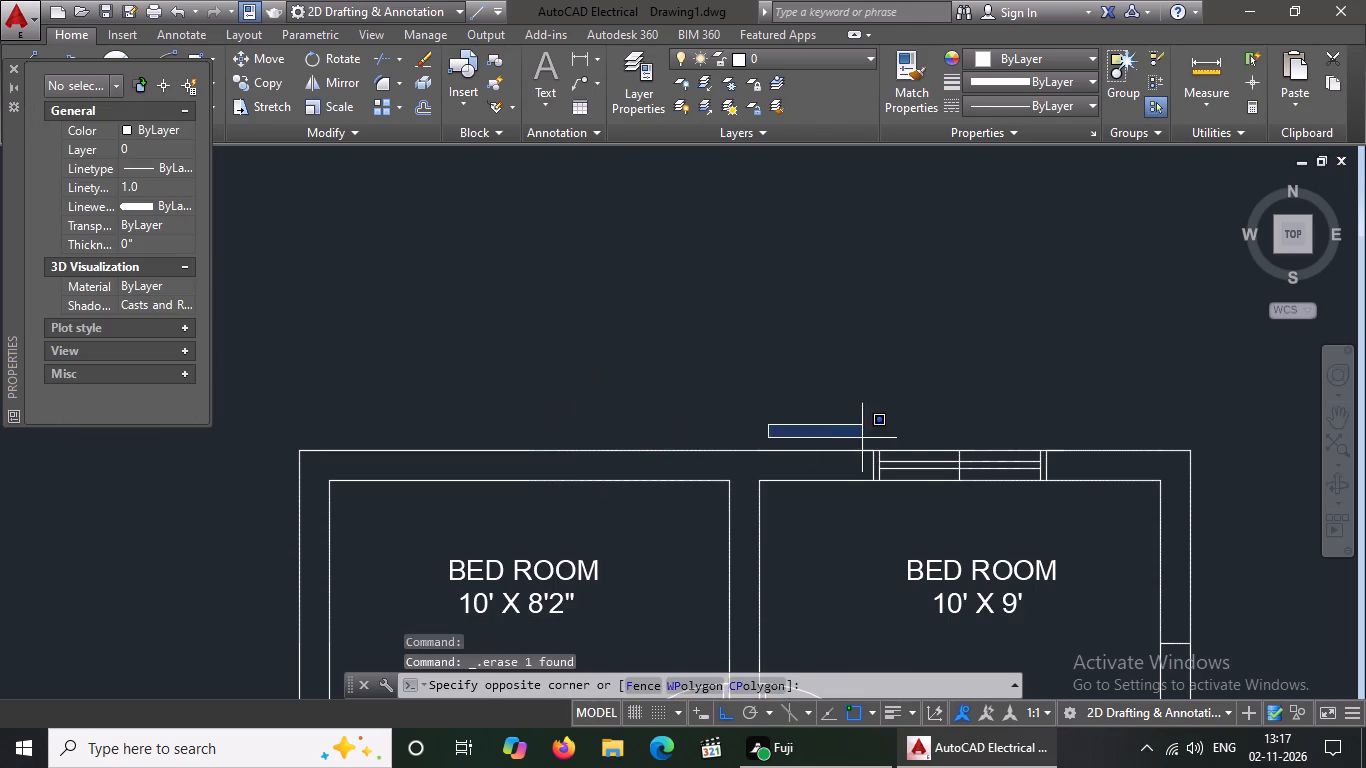
click(892, 495)
key(Delete)
click(874, 462)
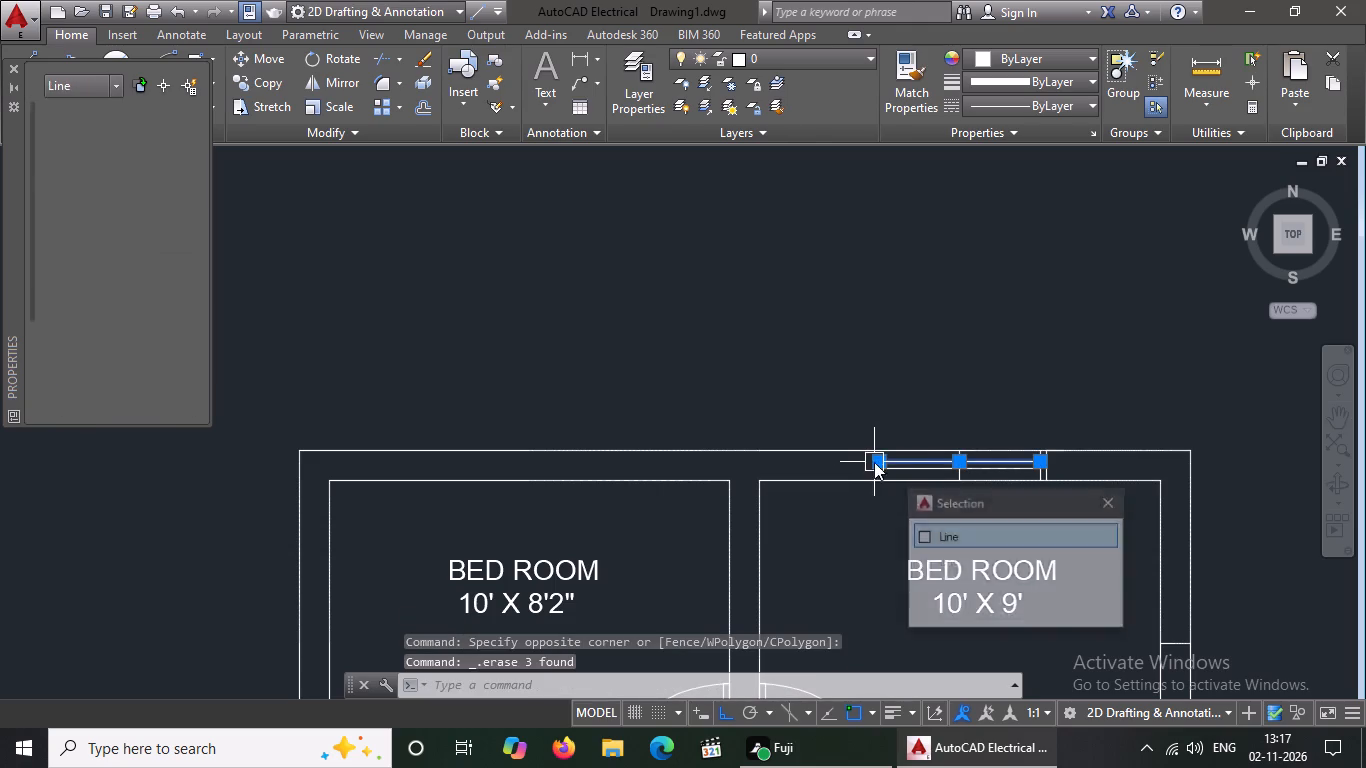
key(Delete)
key(Delete)
click(895, 465)
key(Delete)
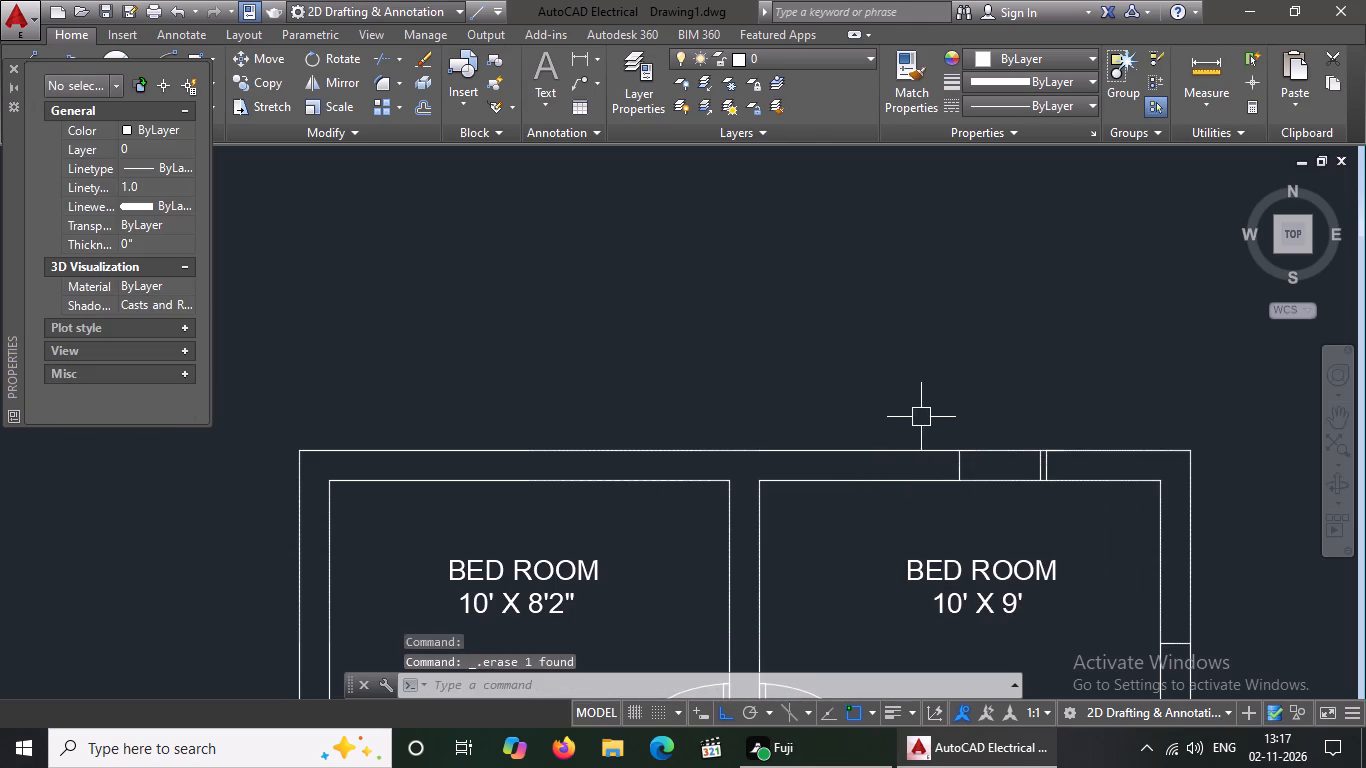
drag(909, 420, 968, 465)
click(984, 491)
key(Delete)
drag(997, 407, 1011, 429)
click(1068, 553)
key(Delete)
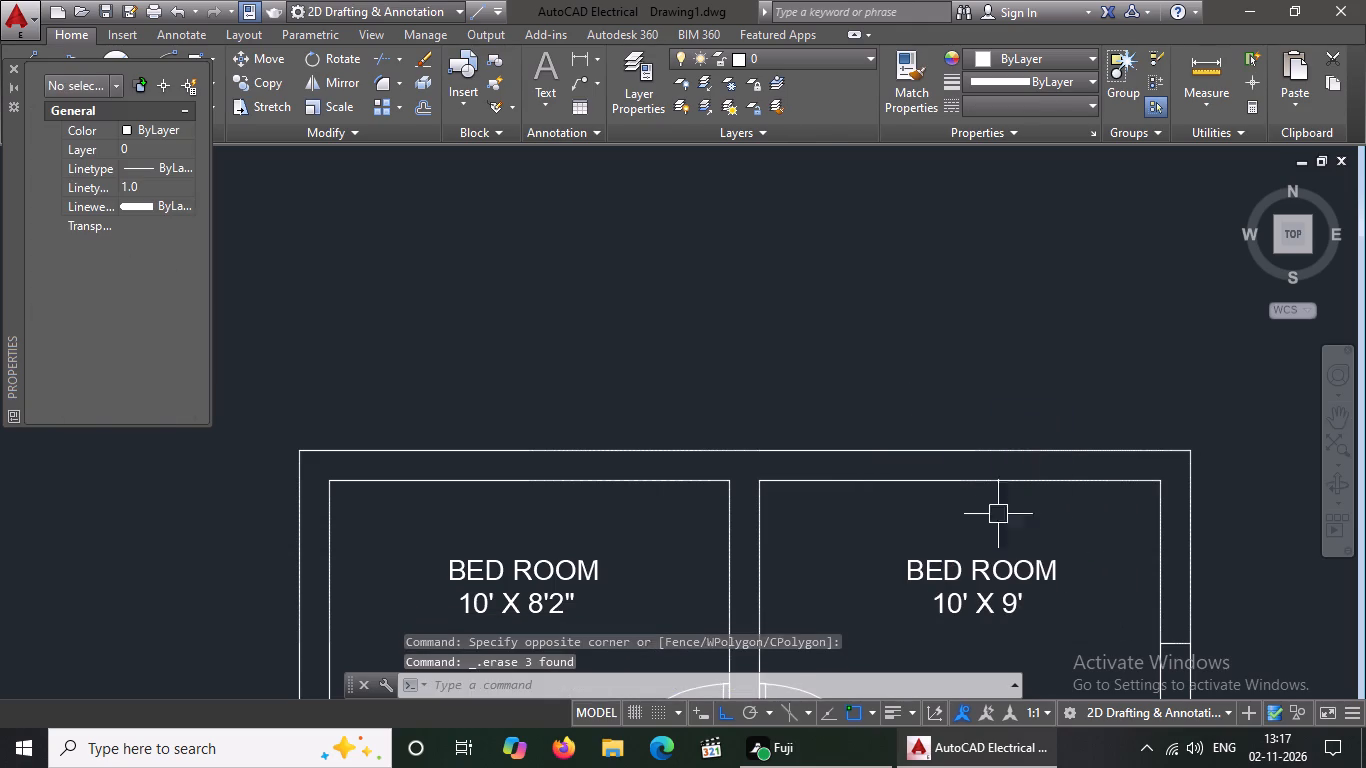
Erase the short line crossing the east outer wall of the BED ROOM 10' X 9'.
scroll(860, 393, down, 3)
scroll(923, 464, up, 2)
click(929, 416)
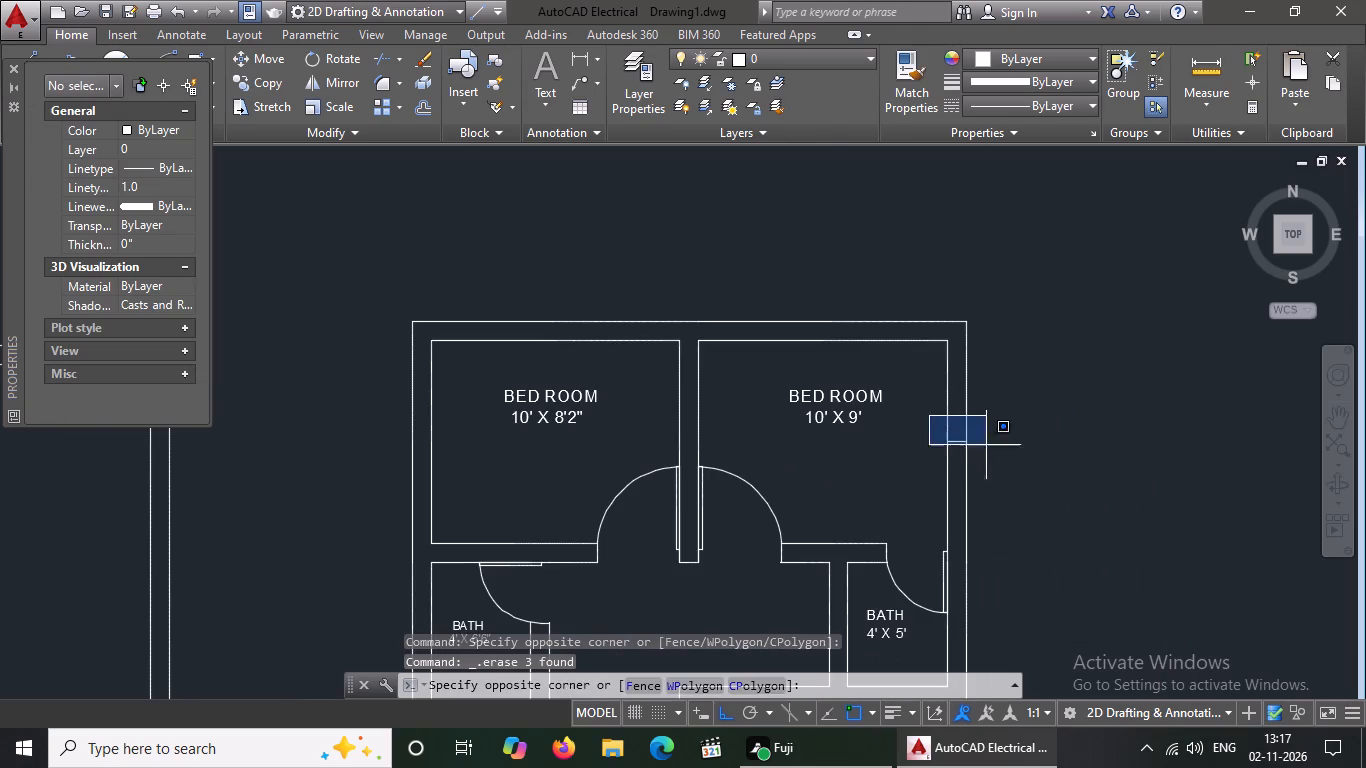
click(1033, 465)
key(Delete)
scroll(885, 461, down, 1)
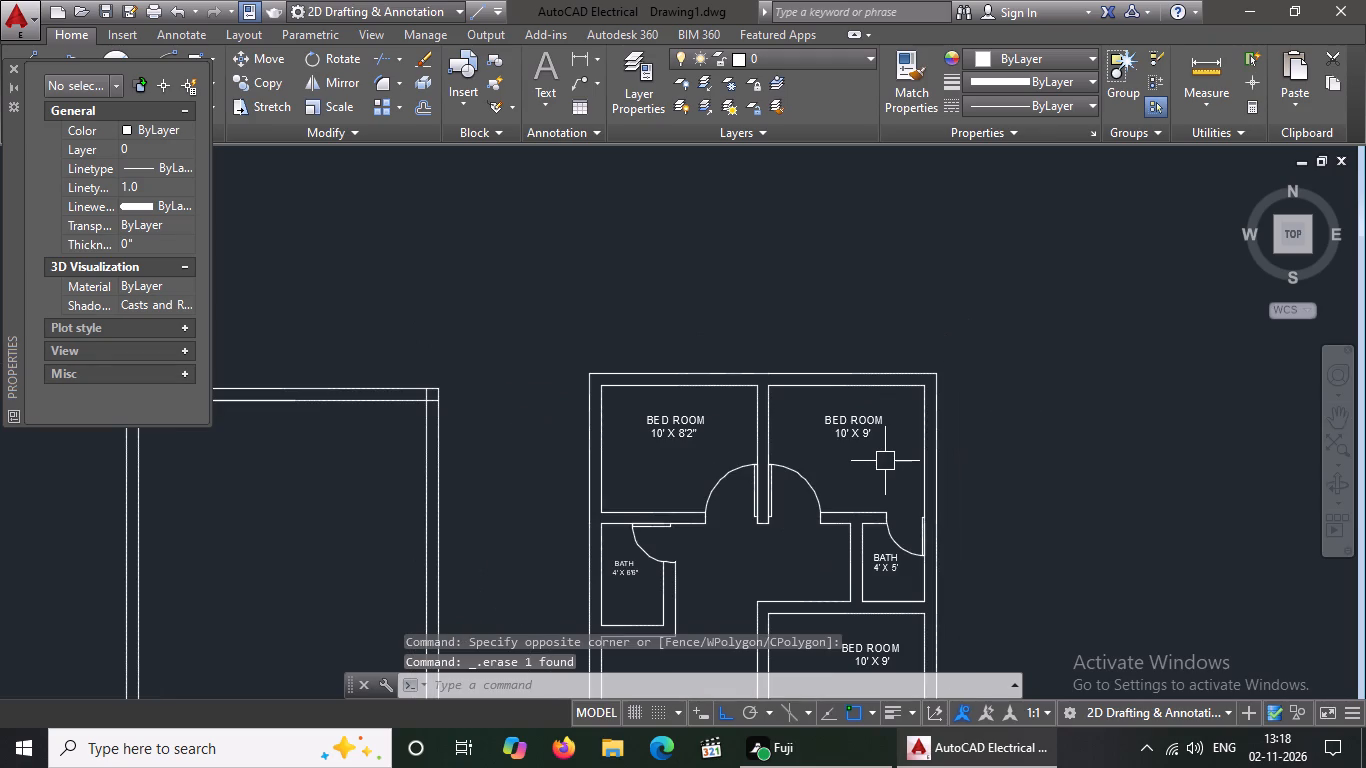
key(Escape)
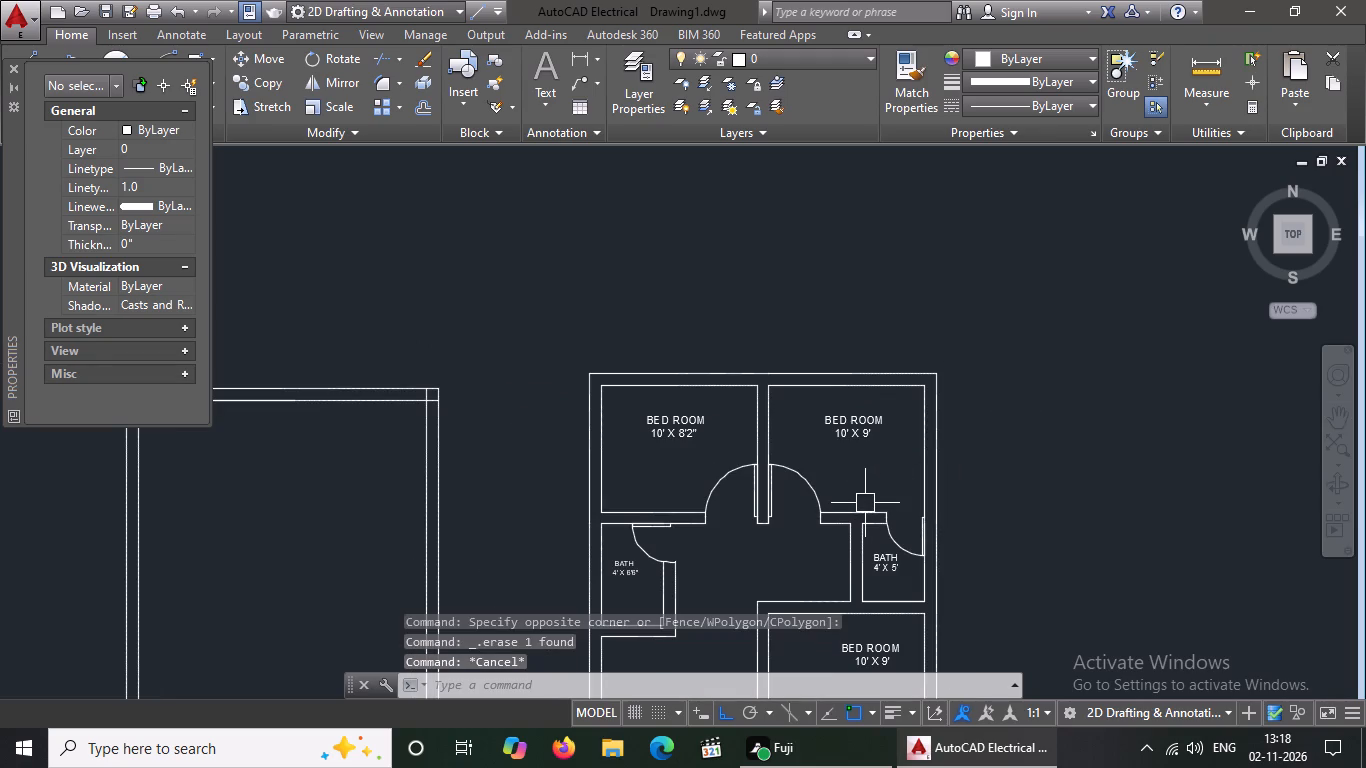
Draw a 9" line across the north wall of the BED ROOM 10' X 8'2", starting at the inner wall line's midpoint.
key(l)
key(Return)
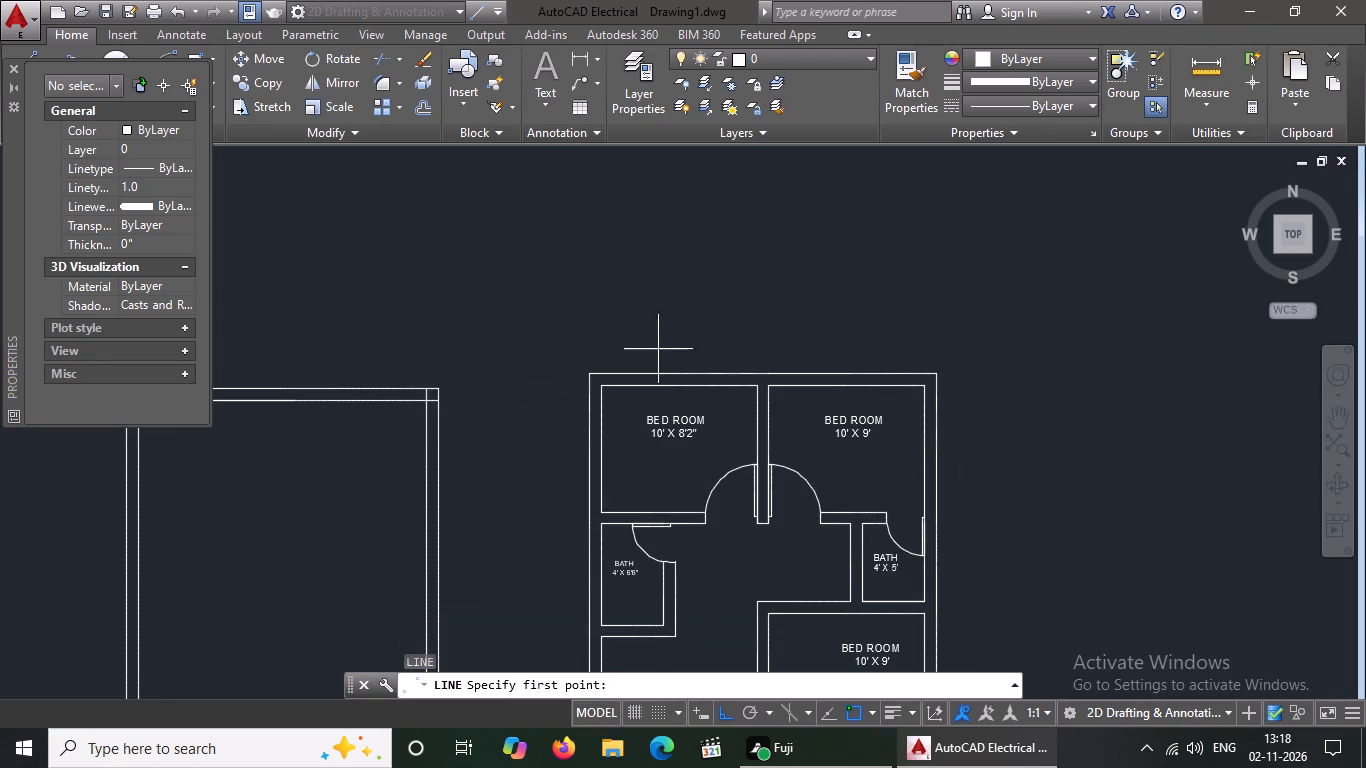
scroll(687, 370, up, 2)
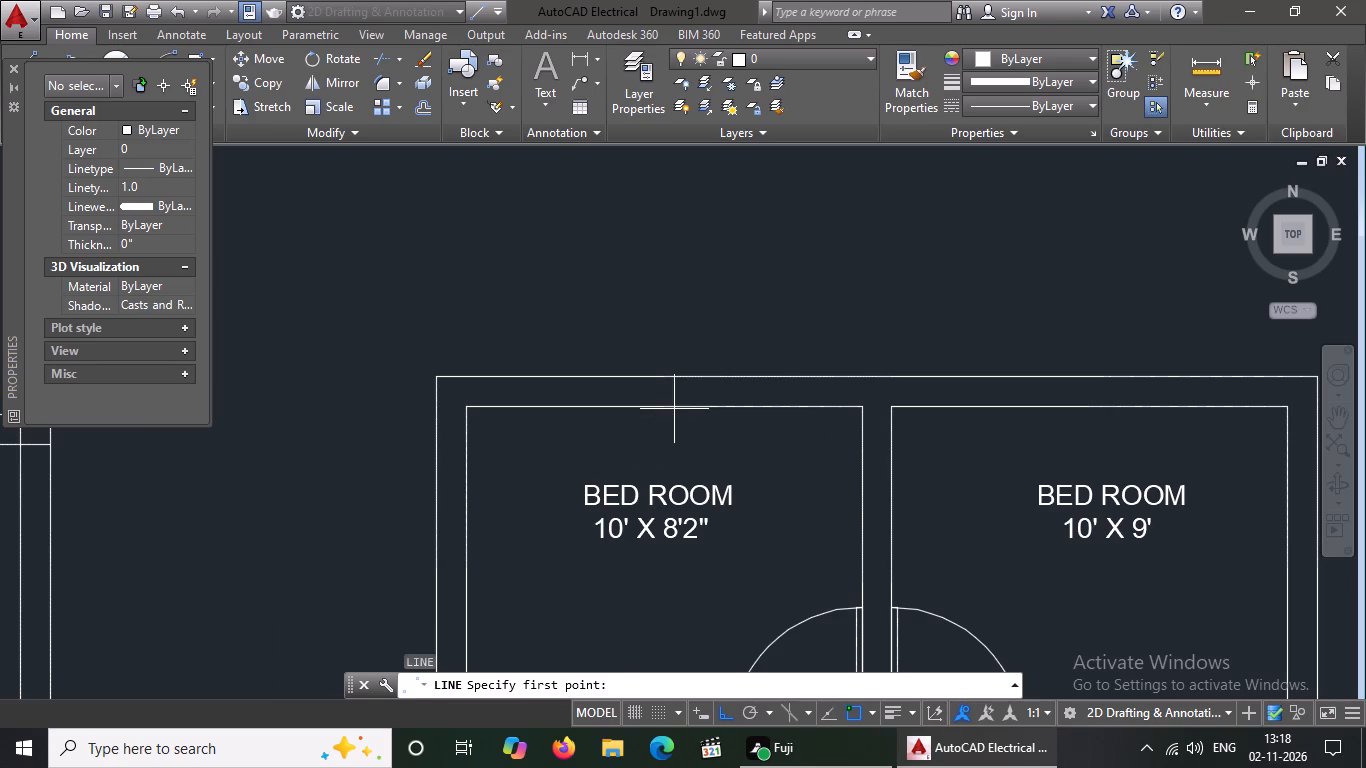
click(662, 406)
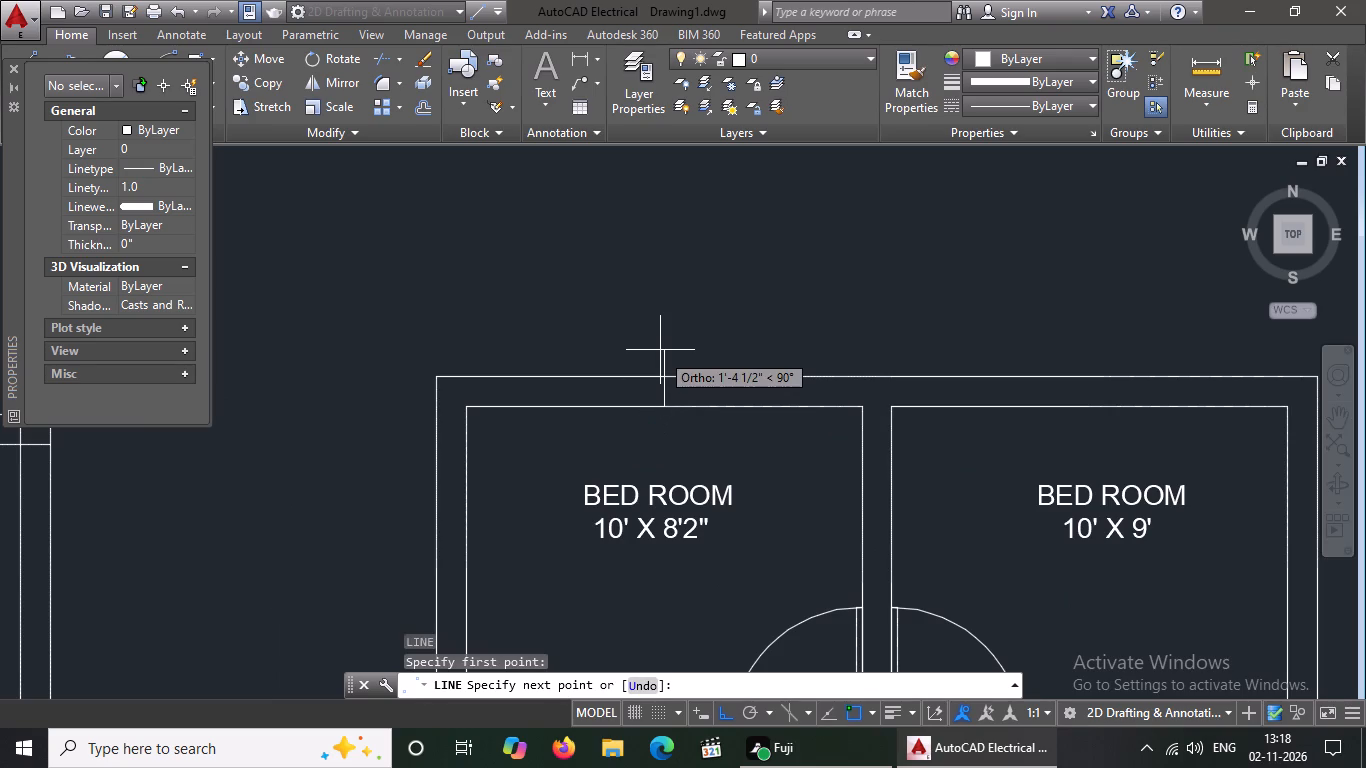
key(9)
key(shift+quotedbl)
key(Return)
key(Return)
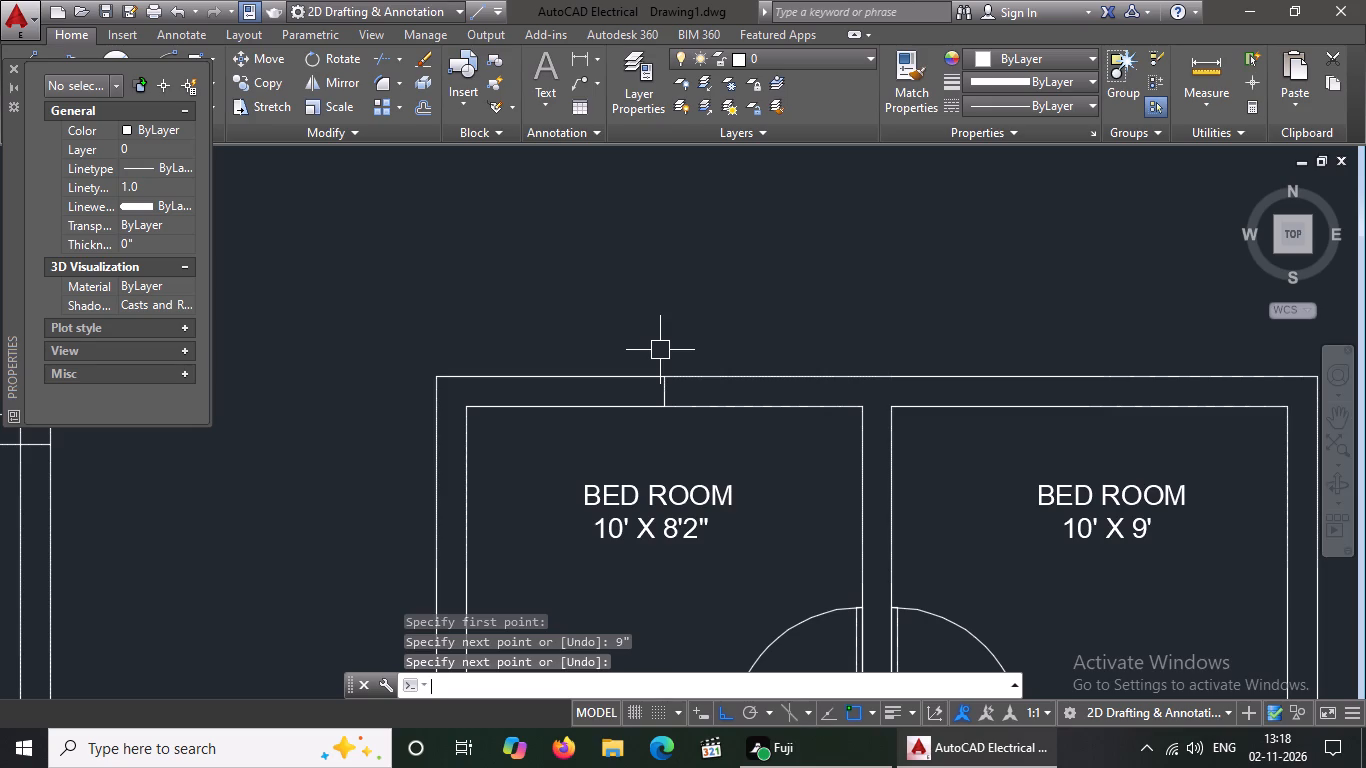
key(Escape)
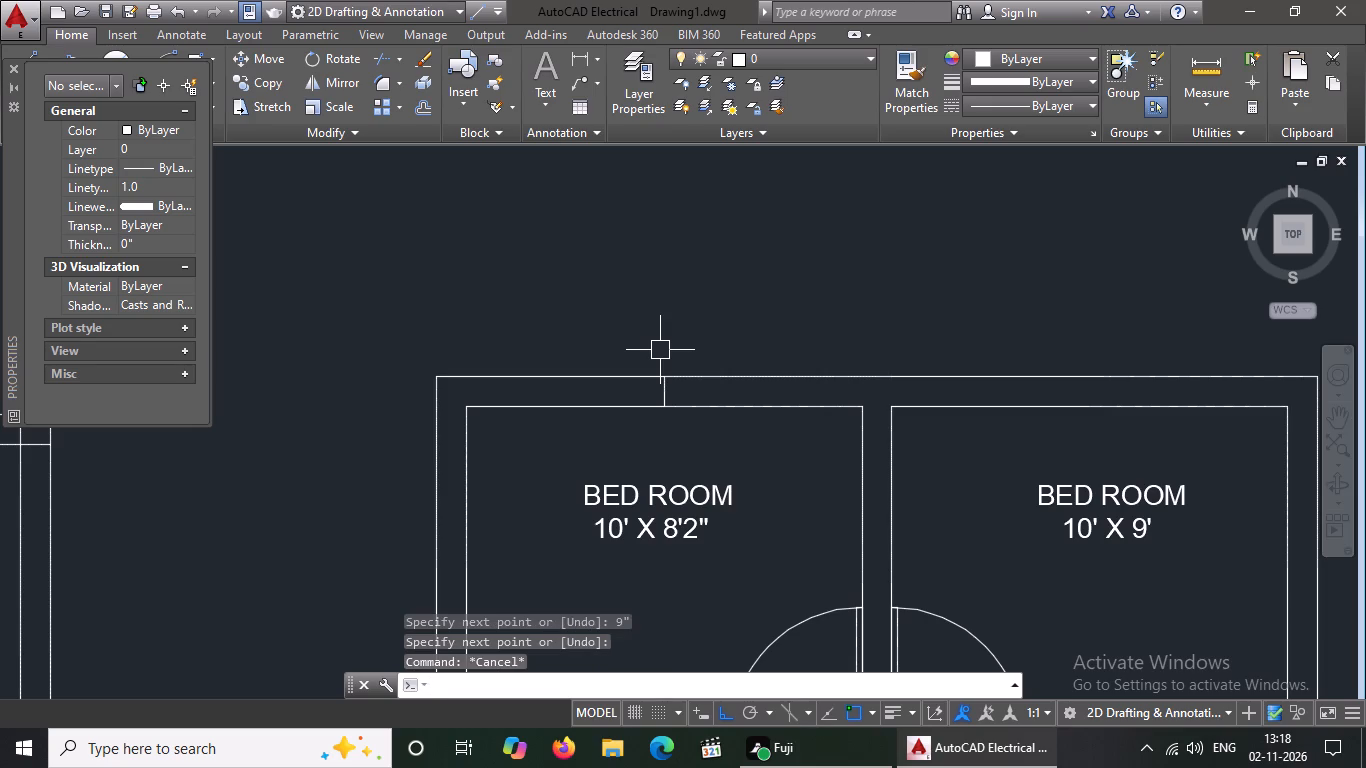
Offset the short line across the BED ROOM 10' X 8'2" north wall by 1.5' to both its east and west sides.
key(o)
key(Return)
text(1.5')
key(Return)
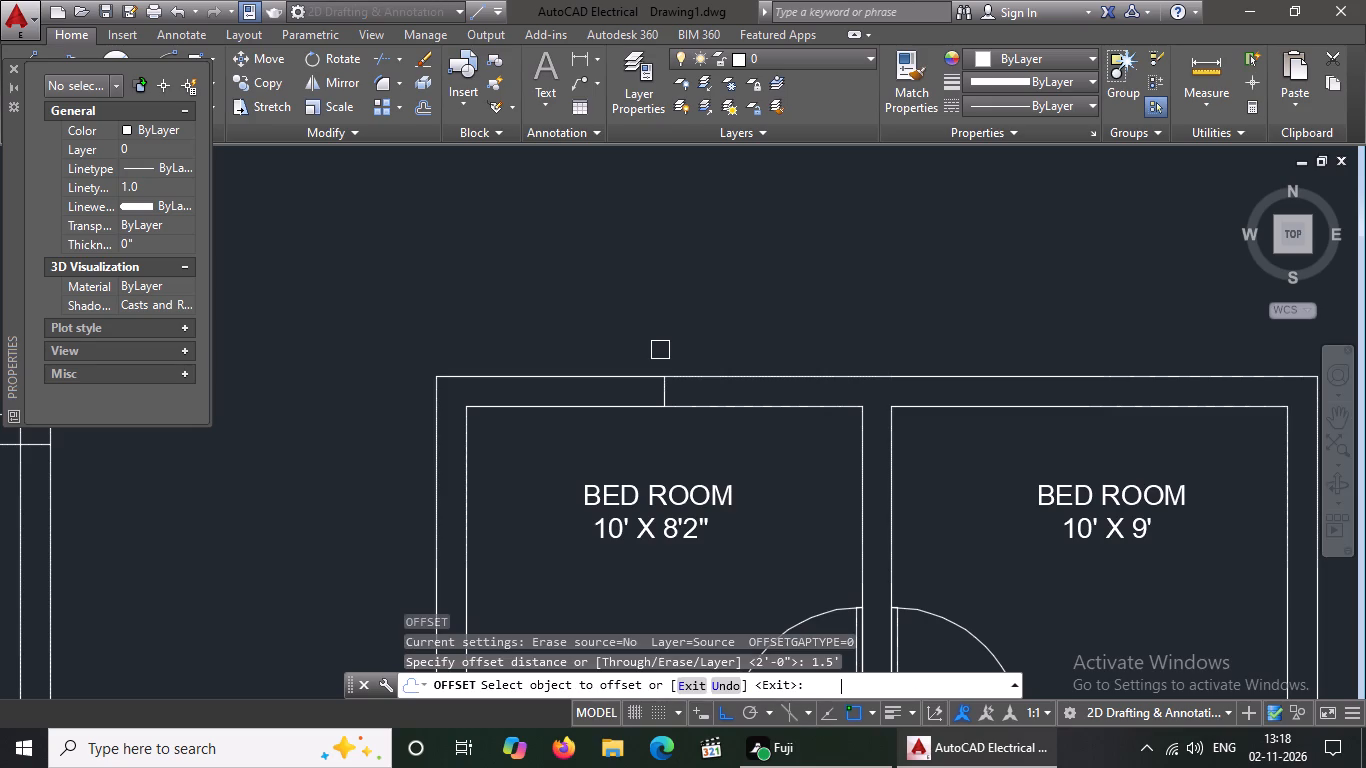
scroll(674, 400, up, 1)
click(655, 388)
click(846, 414)
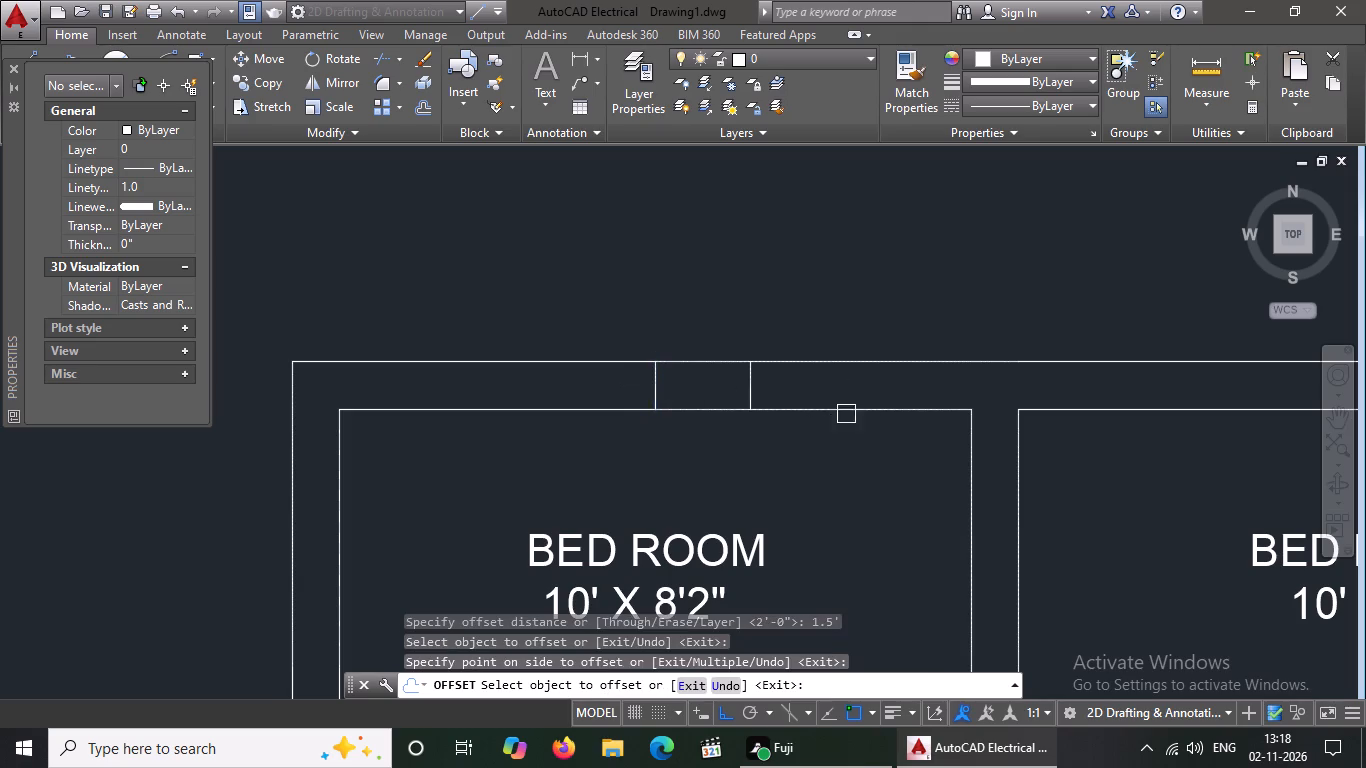
drag(653, 383, 637, 393)
click(497, 414)
scroll(650, 440, up, 1)
scroll(650, 440, down, 3)
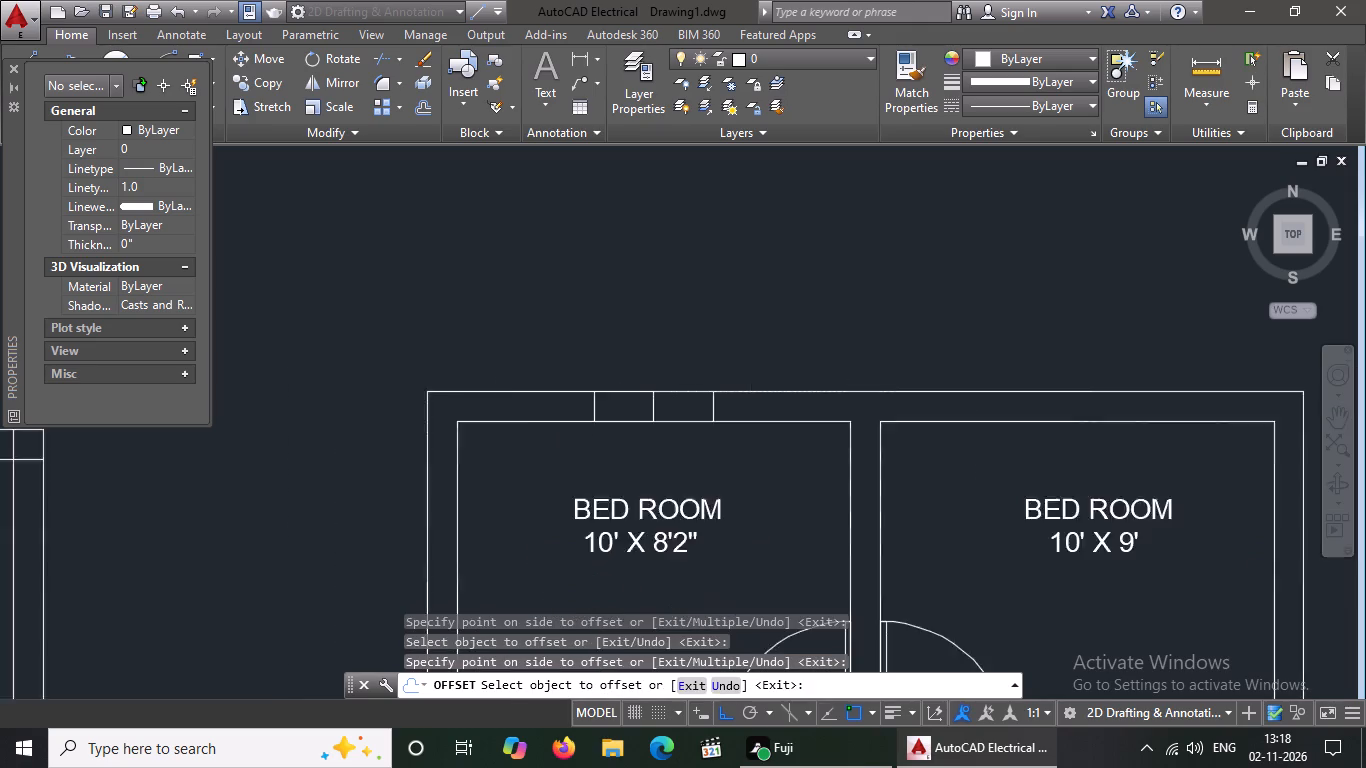
Draw a horizontal line between the midpoints of the two outer short lines of the BED ROOM 10' X 8'2" north window.
key(Escape)
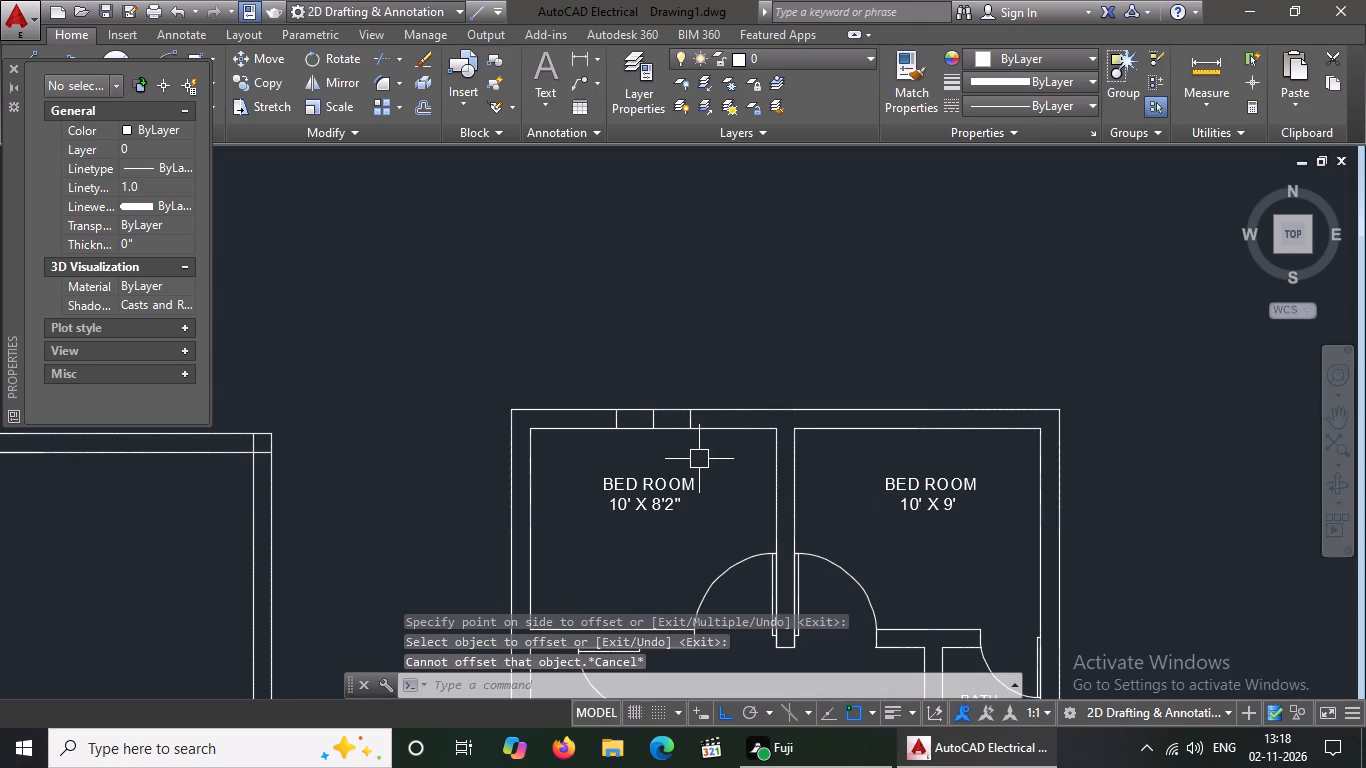
key(l)
key(Return)
scroll(732, 435, up, 1)
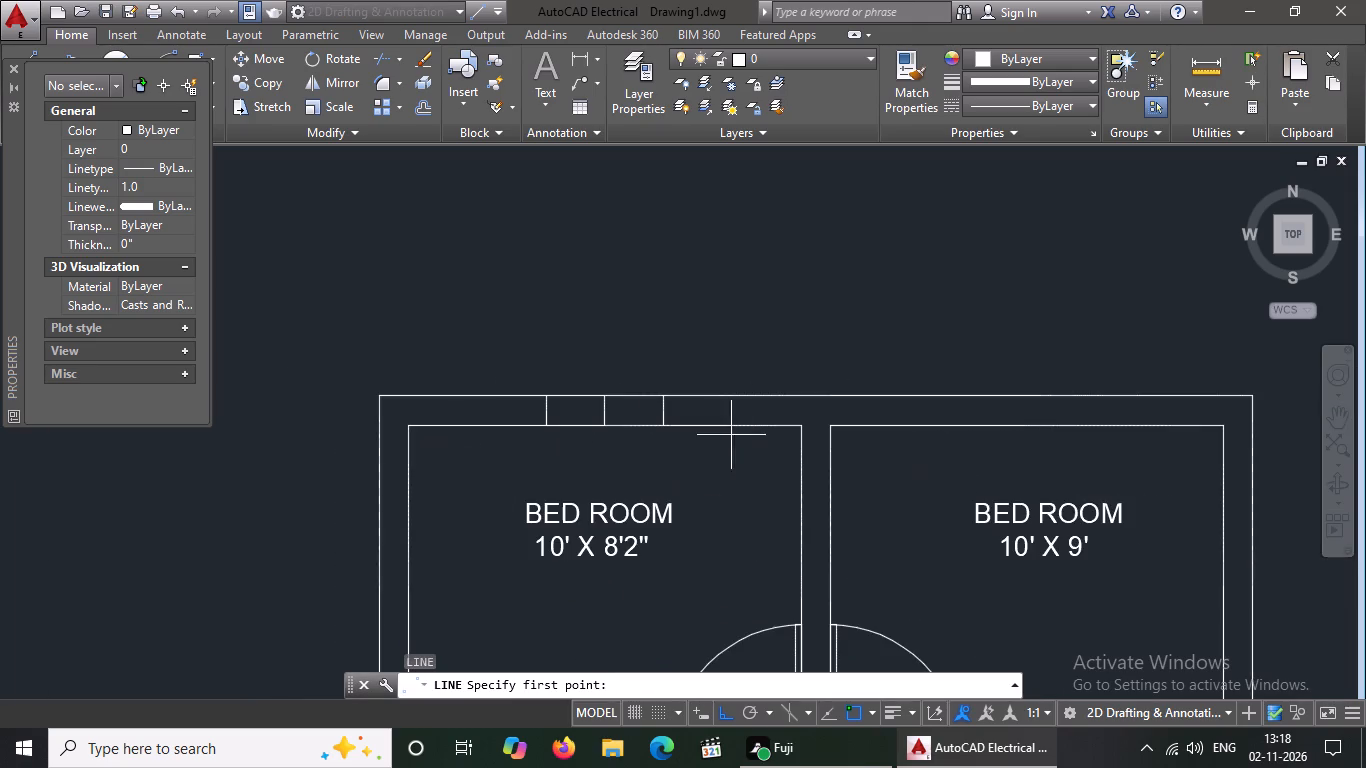
scroll(509, 405, up, 2)
click(599, 415)
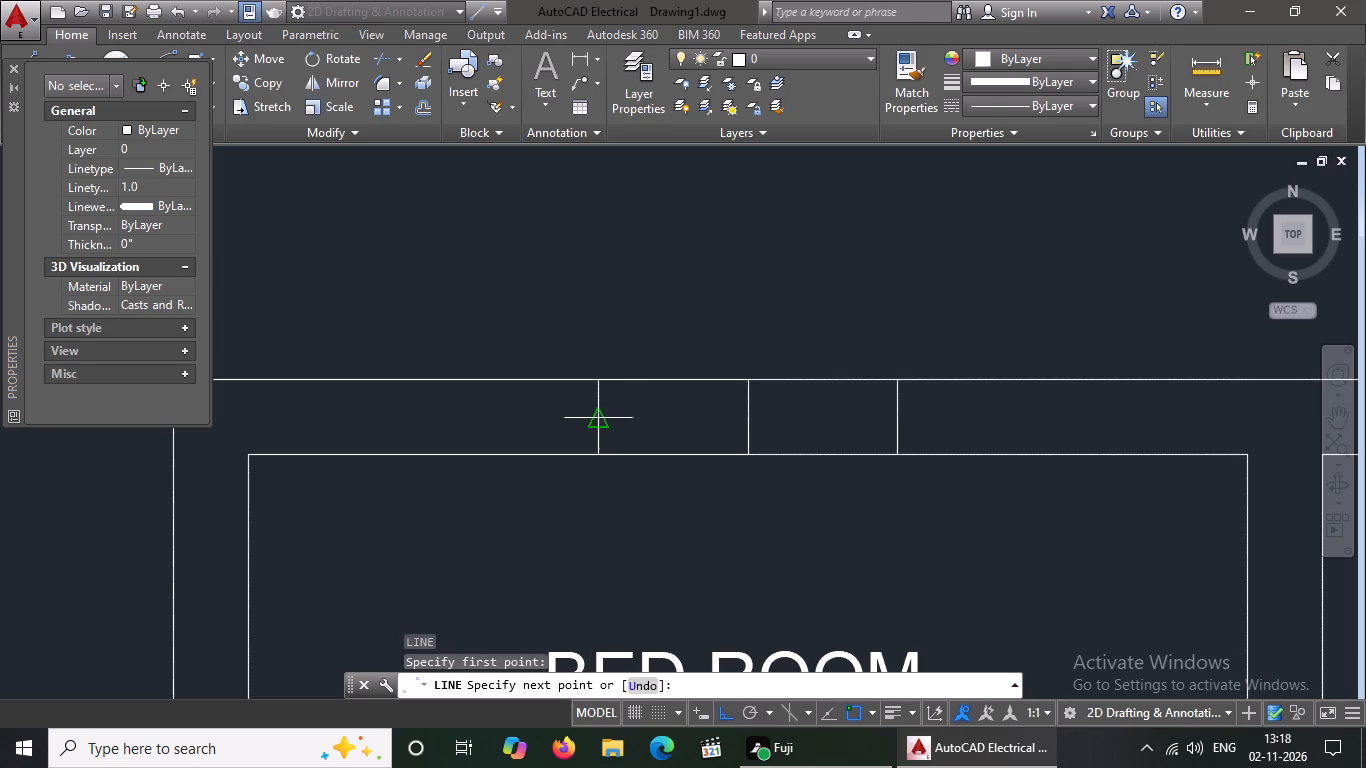
click(898, 417)
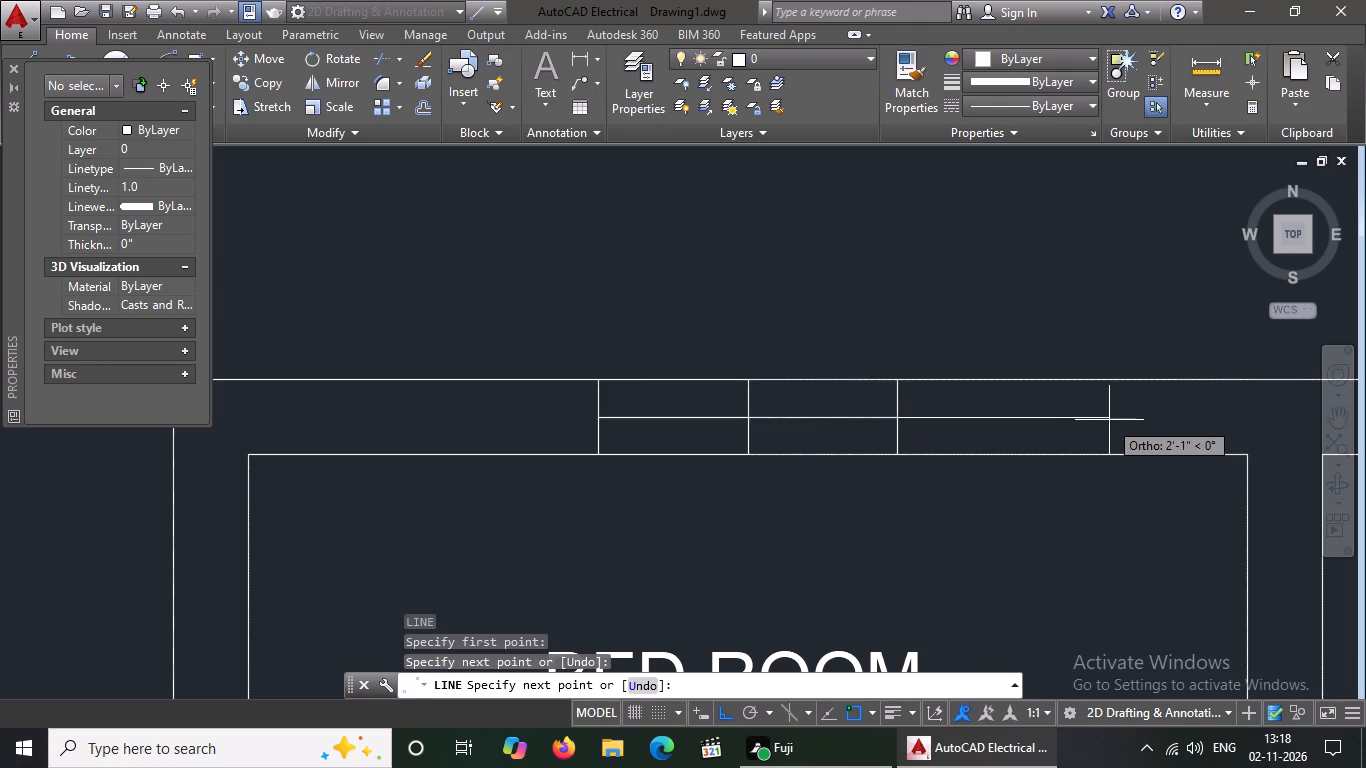
key(Return)
Offset the window's horizontal centre line by 1" to both its north and south sides.
key(o)
key(Return)
key(1)
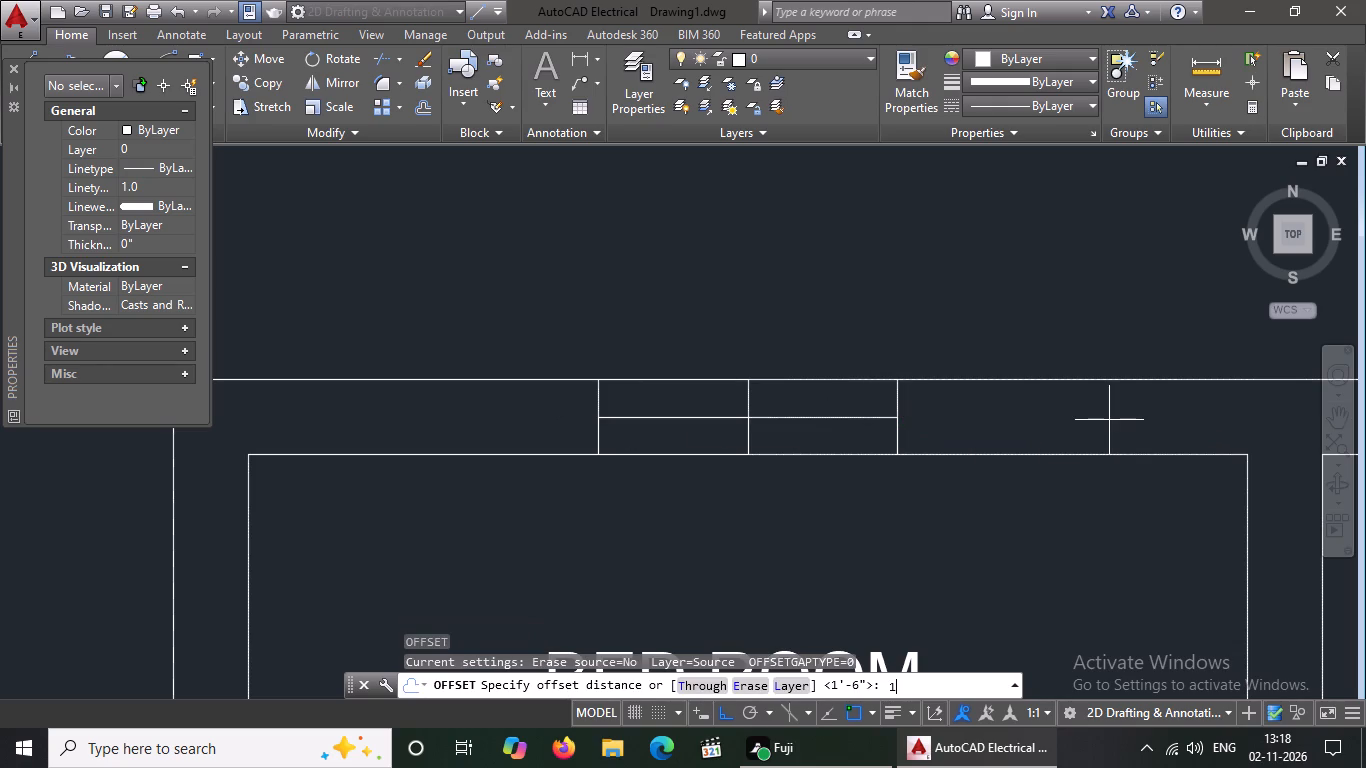
key(shift+quotedbl)
key(Return)
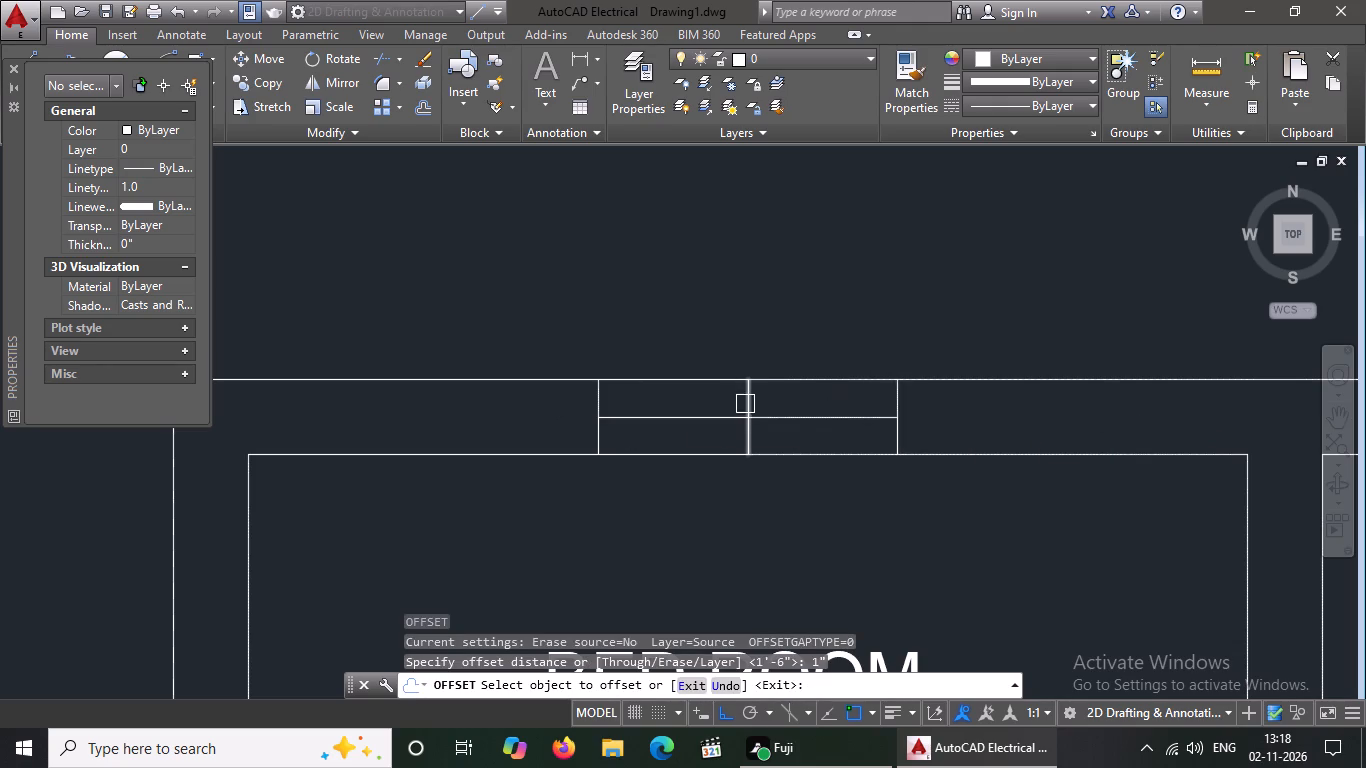
click(790, 417)
click(806, 376)
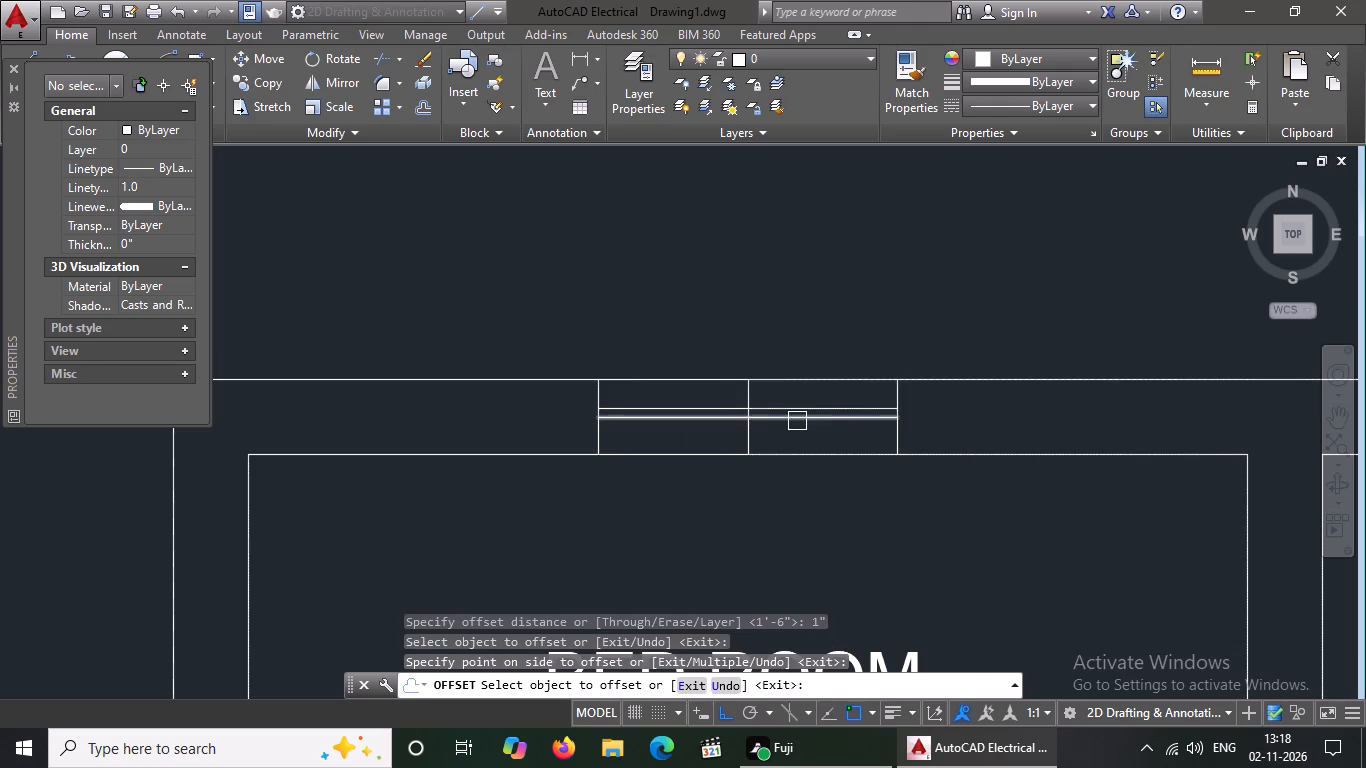
click(797, 420)
click(791, 456)
key(Escape)
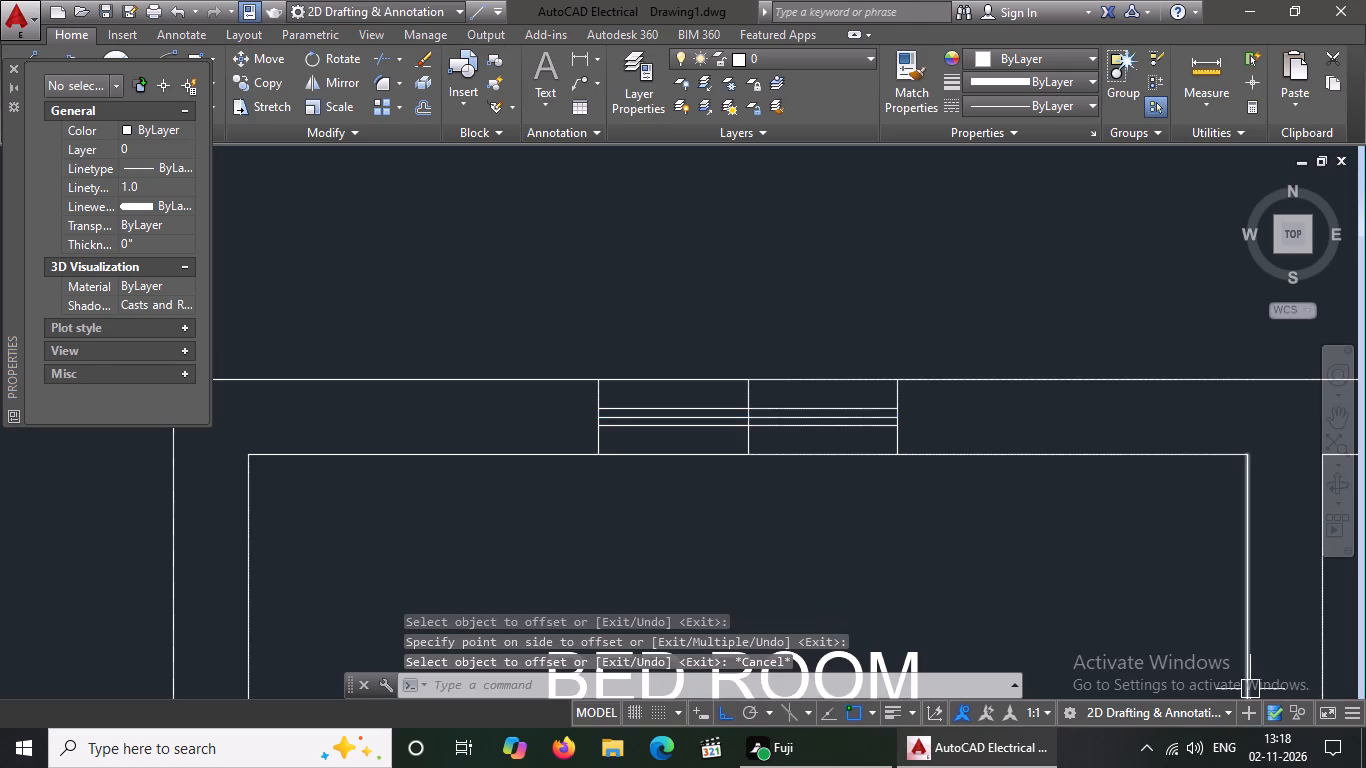
Offset the window's east and west end lines outward by 2" to form the jambs.
key(o)
key(Return)
text(2")
key(Return)
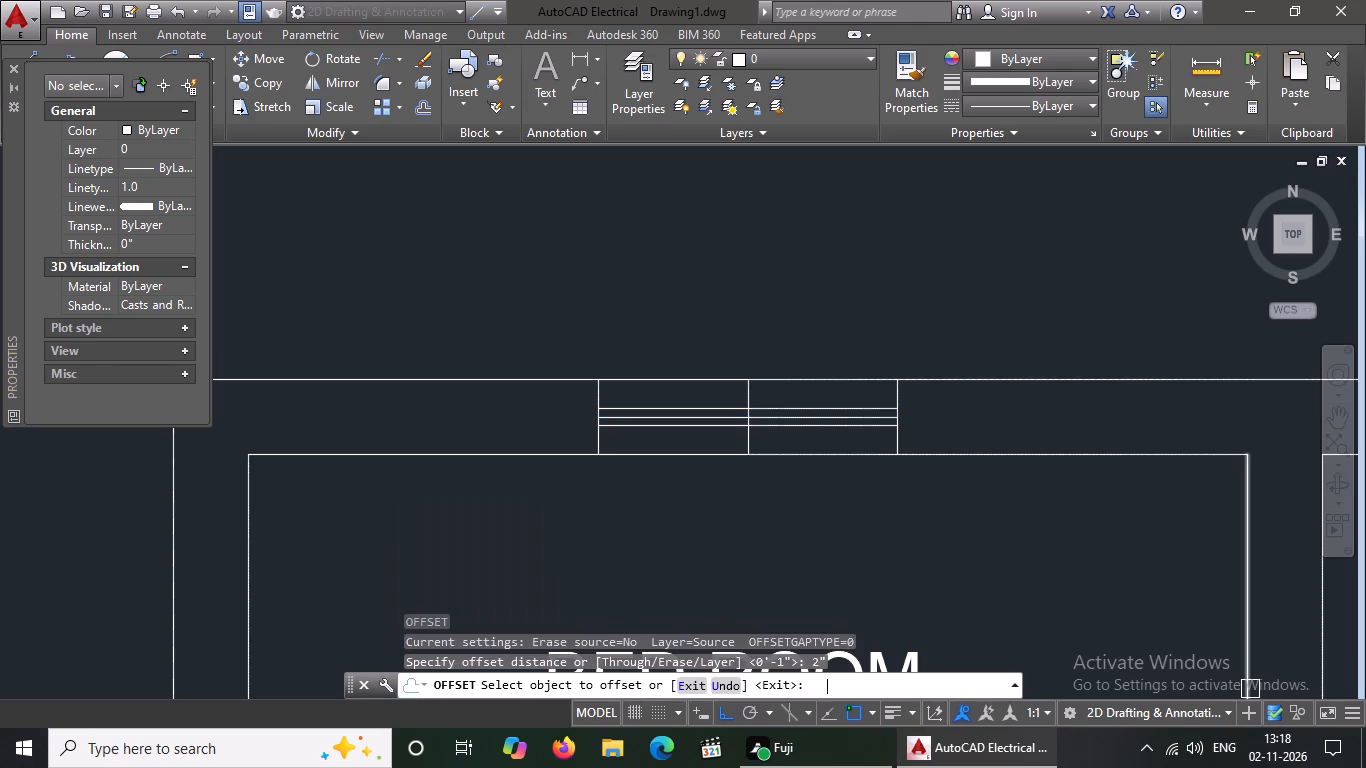
click(897, 442)
click(995, 407)
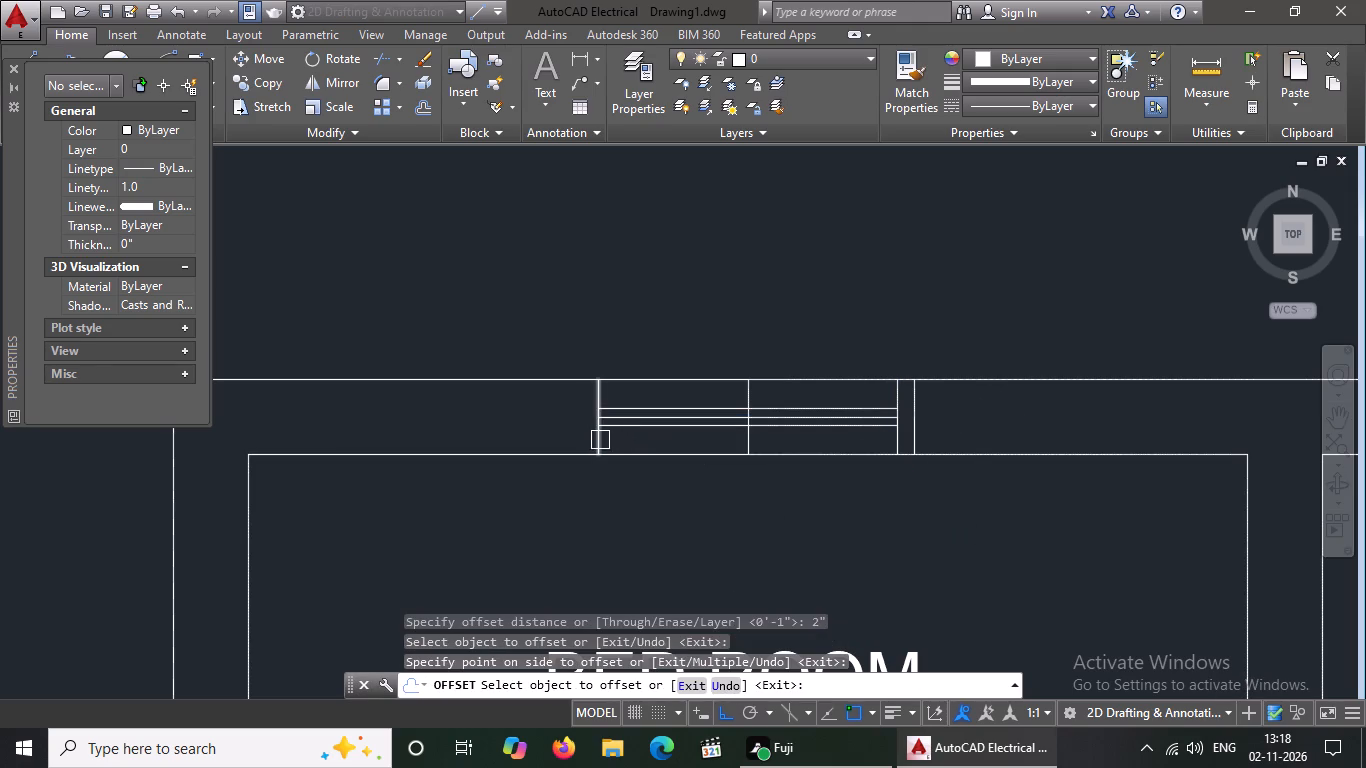
click(600, 440)
click(484, 433)
key(Escape)
Erase the middle horizontal line between the two glass lines of the BED ROOM 10' X 8'2" window.
scroll(635, 415, up, 1)
click(633, 421)
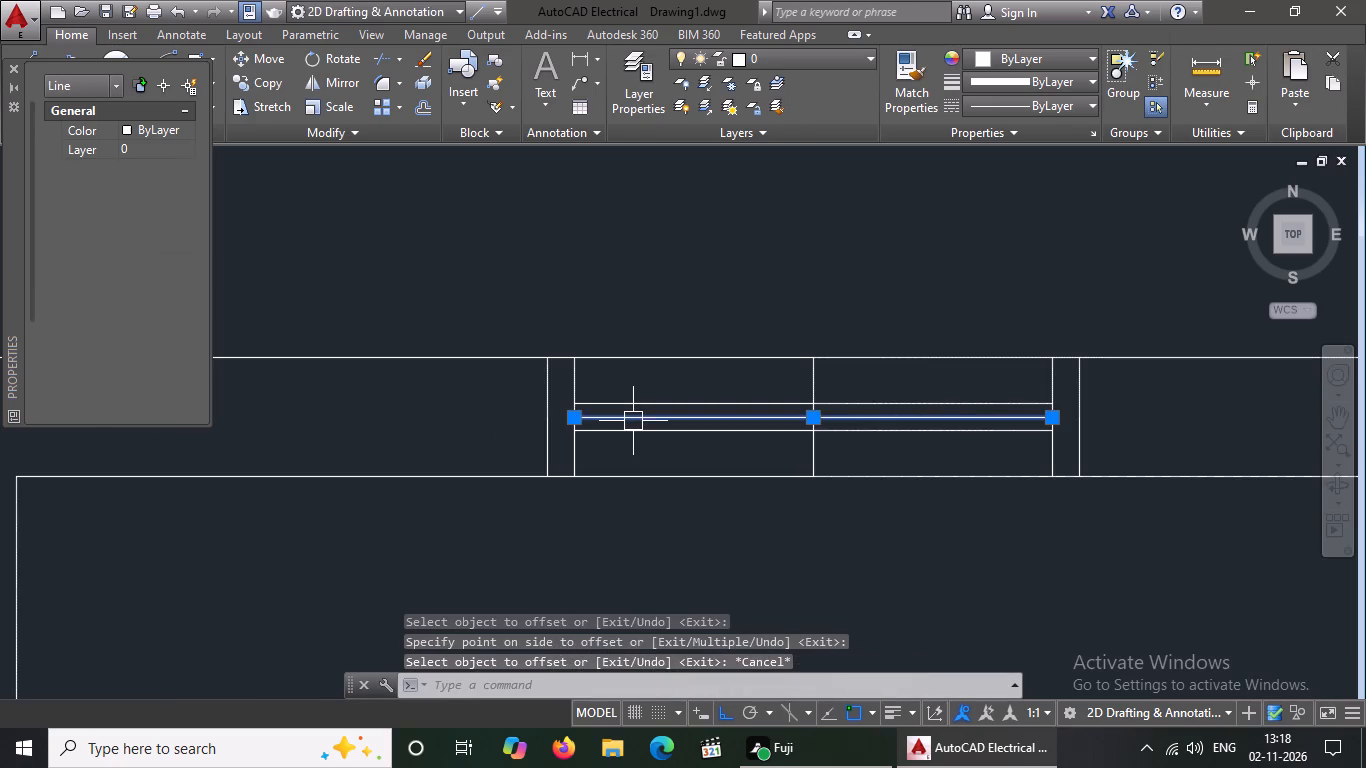
key(Delete)
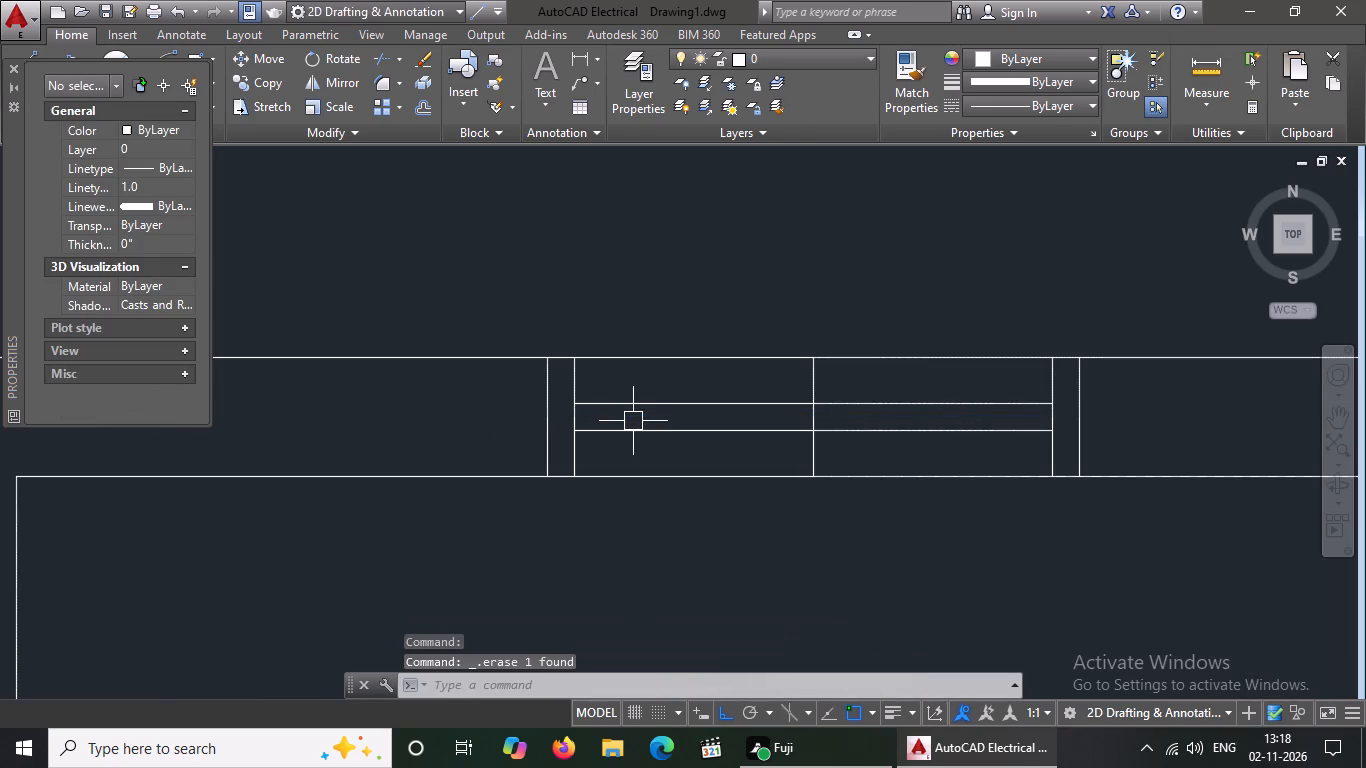
Draw a line from the window's outer west jamb 5" west along the outer wall line and 1' north.
key(l)
key(Return)
click(545, 357)
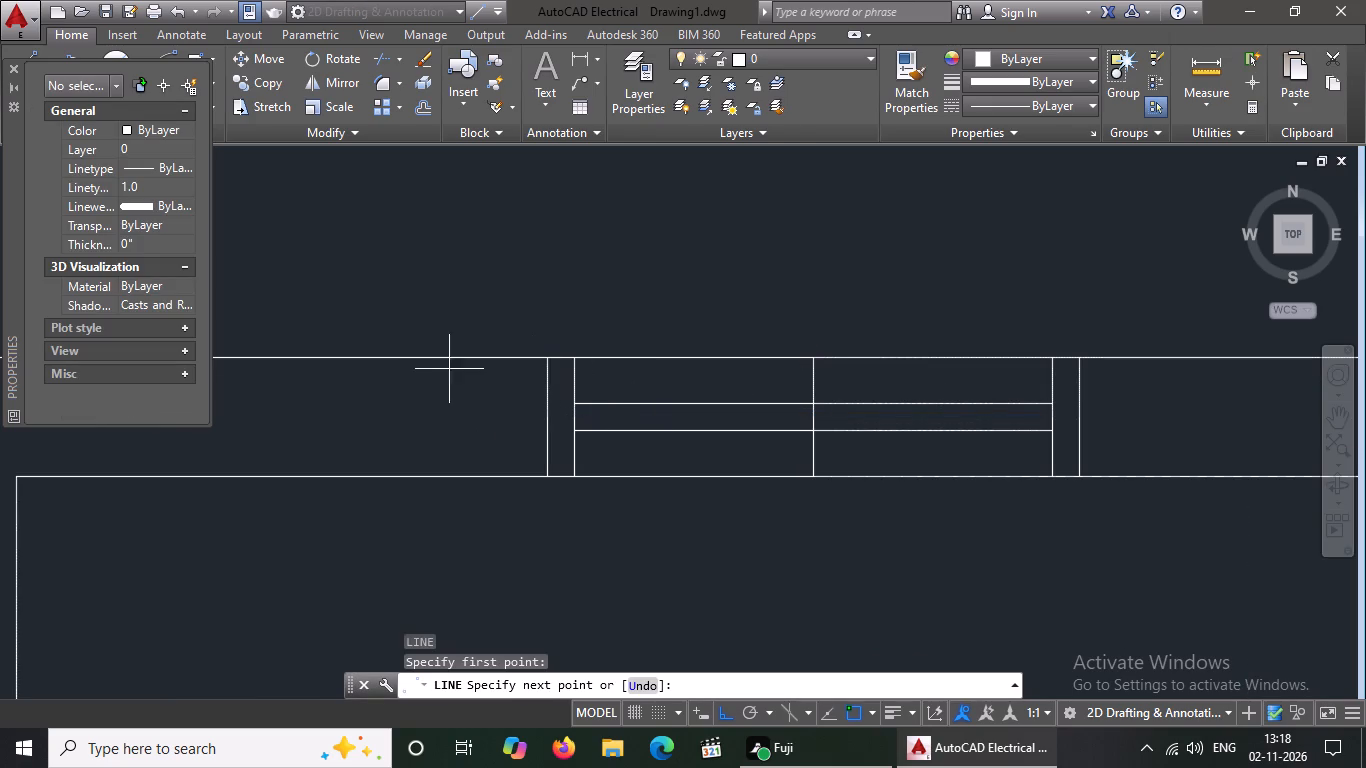
text(5")
key(Return)
key(1)
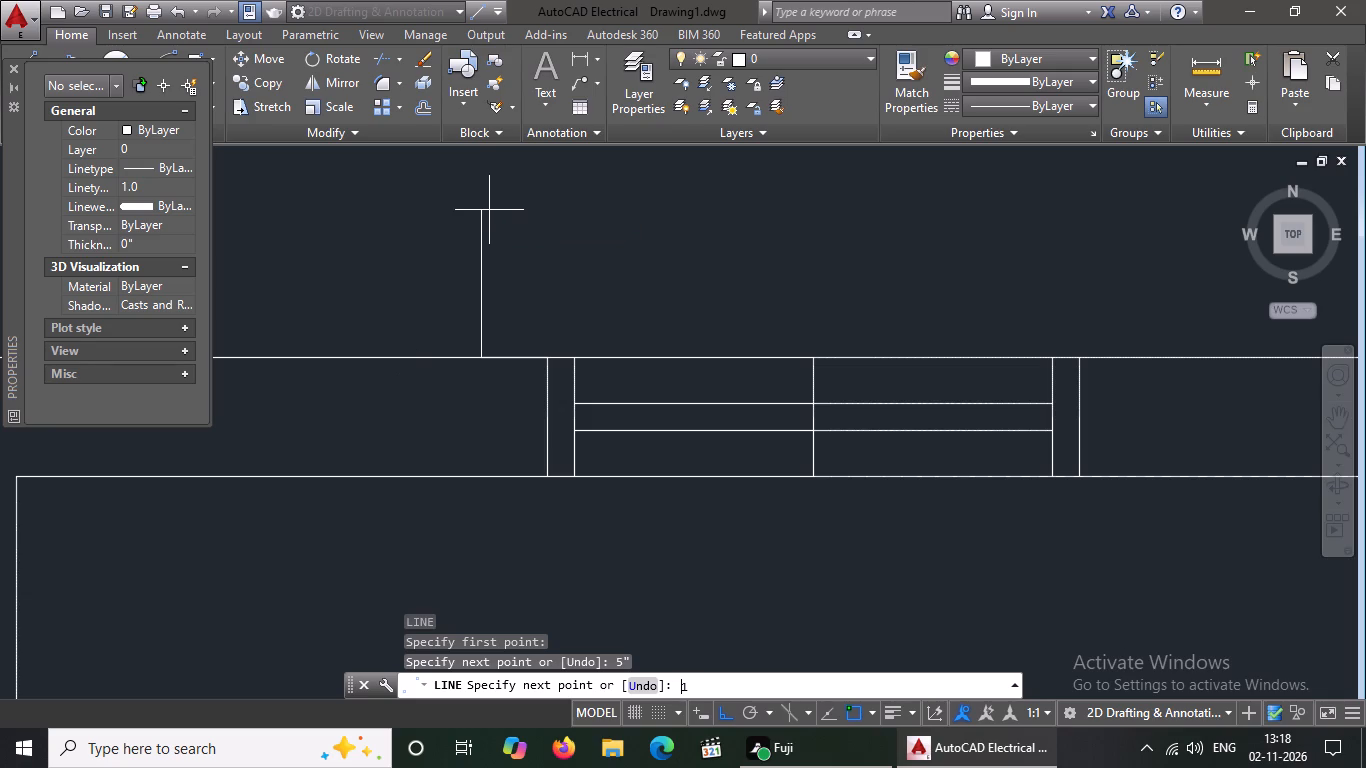
key(apostrophe)
key(Return)
key(Return)
Draw a line from the outer east jamb 5" east and 1' north, and close it west to the opposite 1' line's upper end.
scroll(466, 277, down, 2)
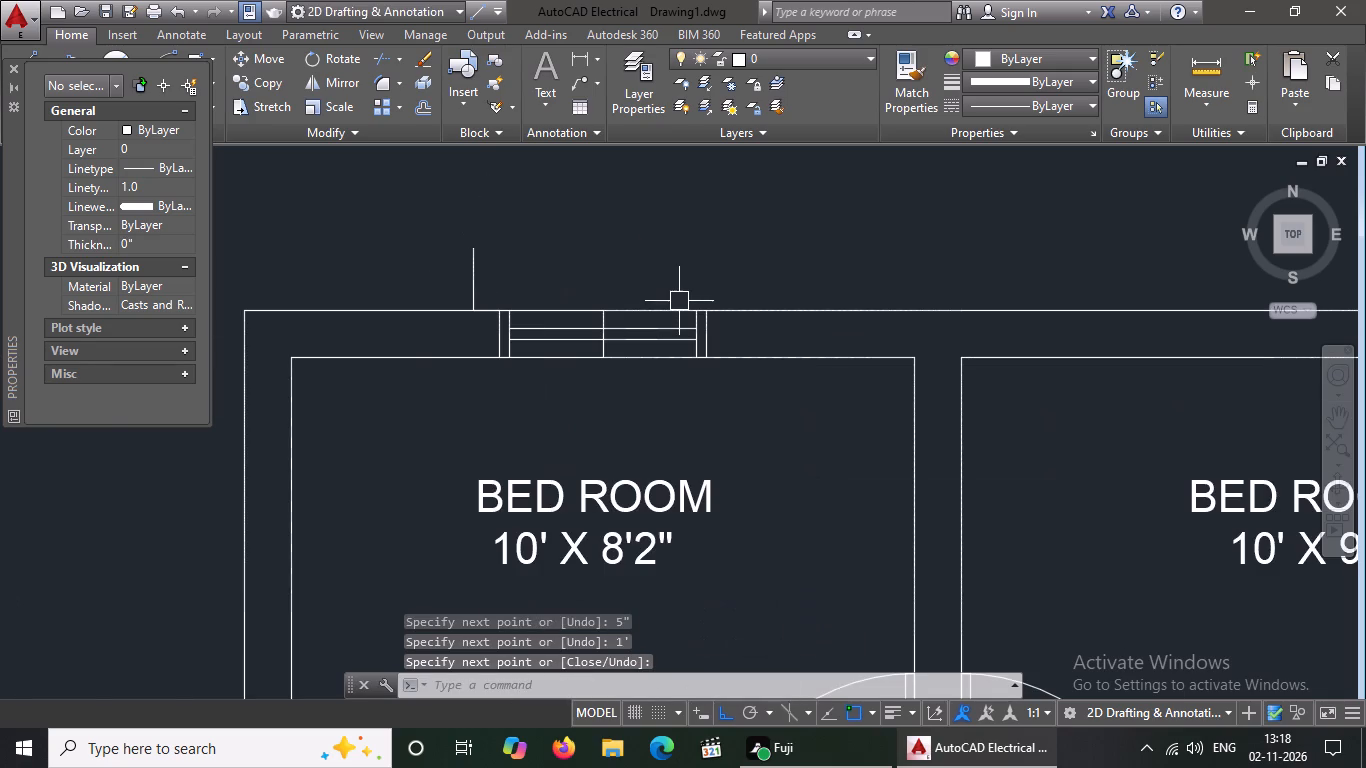
key(l)
key(Return)
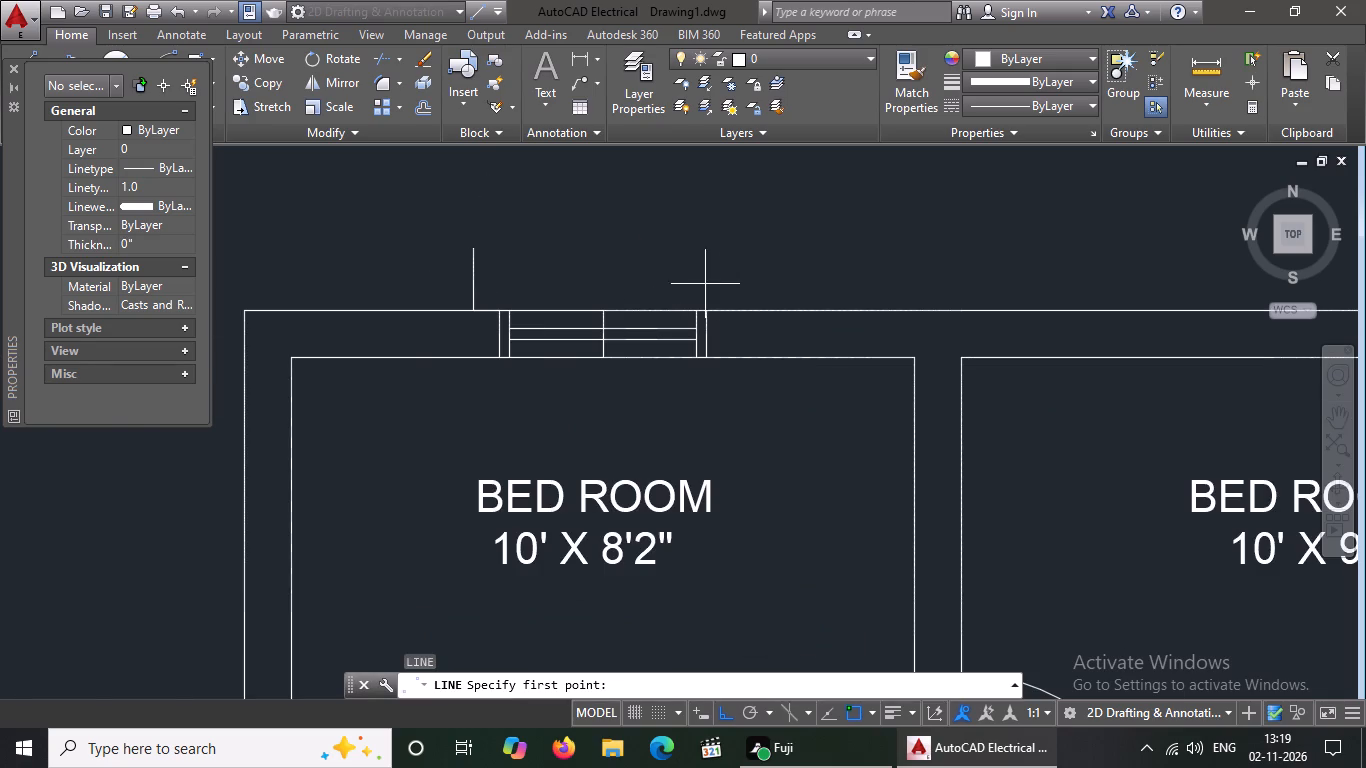
scroll(727, 294, up, 2)
click(672, 344)
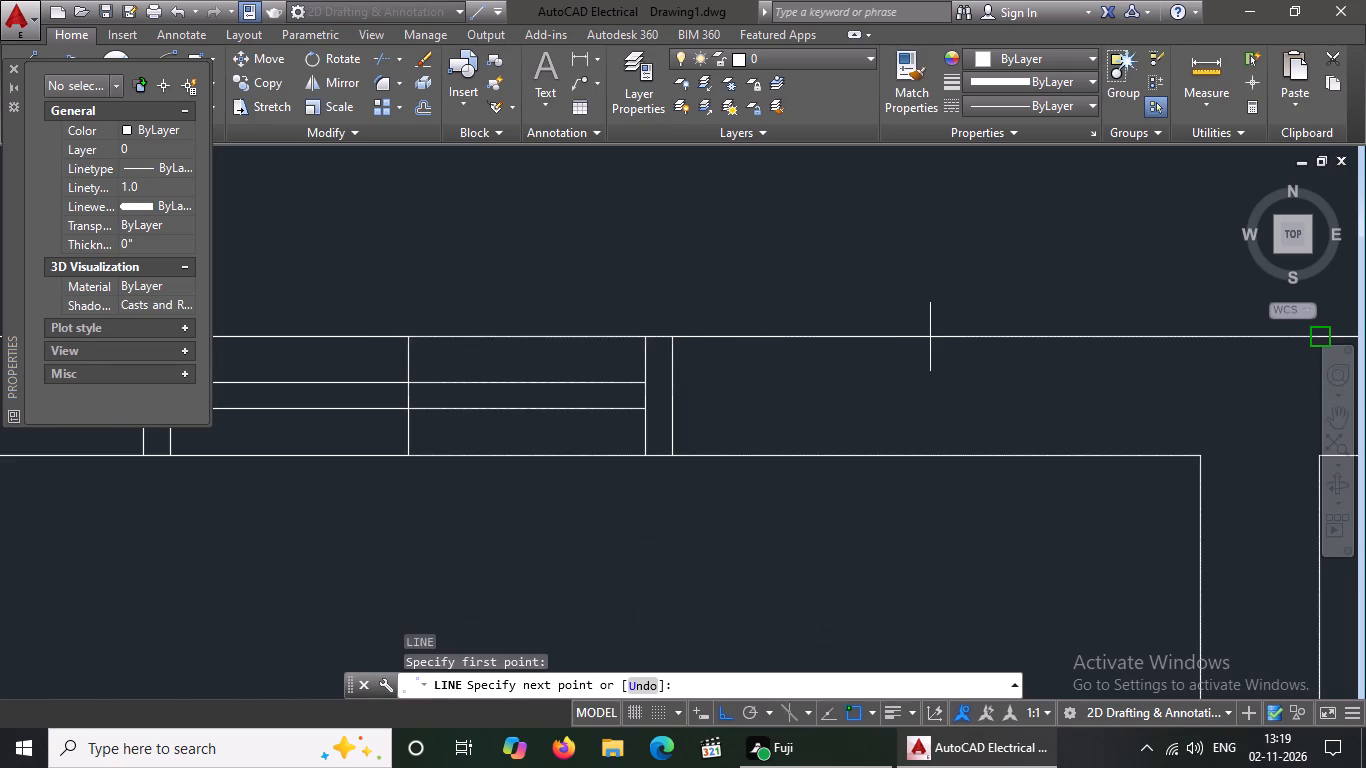
text(5")
key(Return)
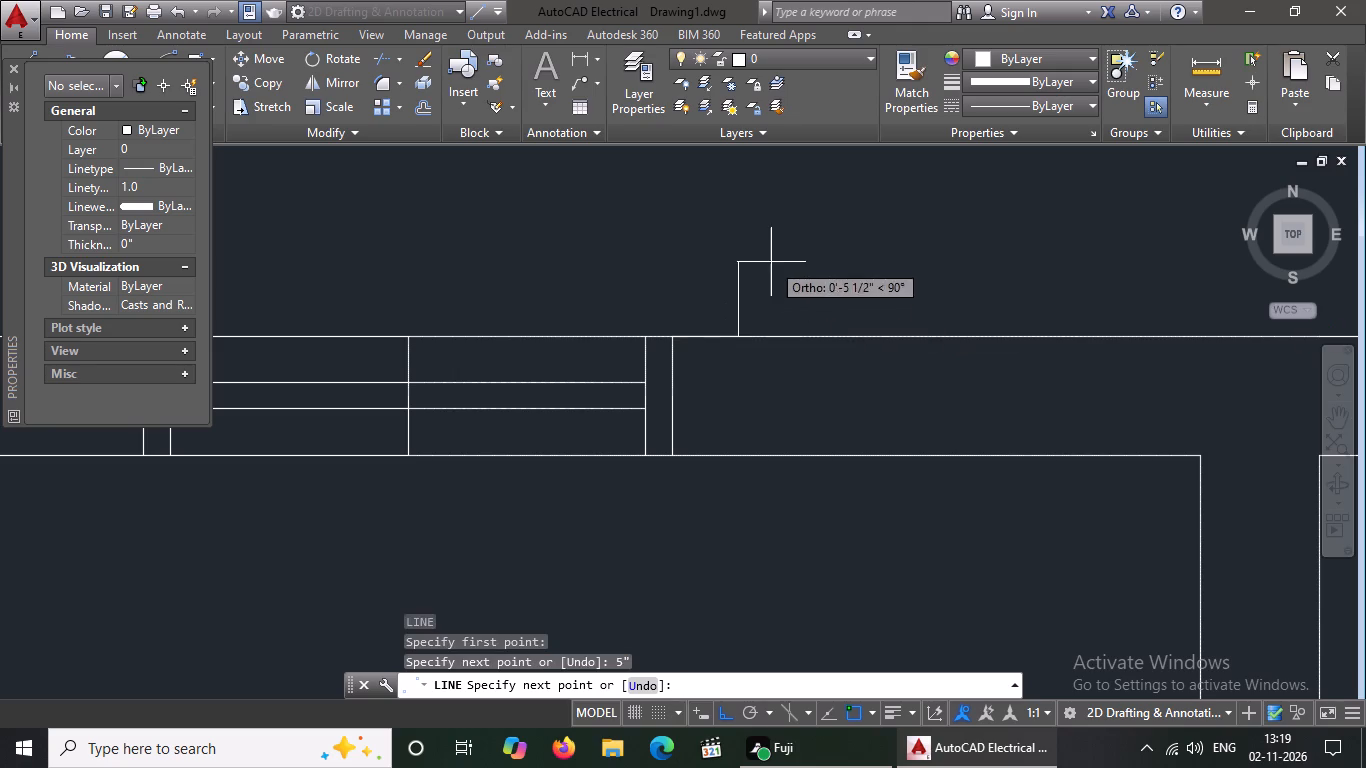
scroll(769, 260, down, 3)
key(1)
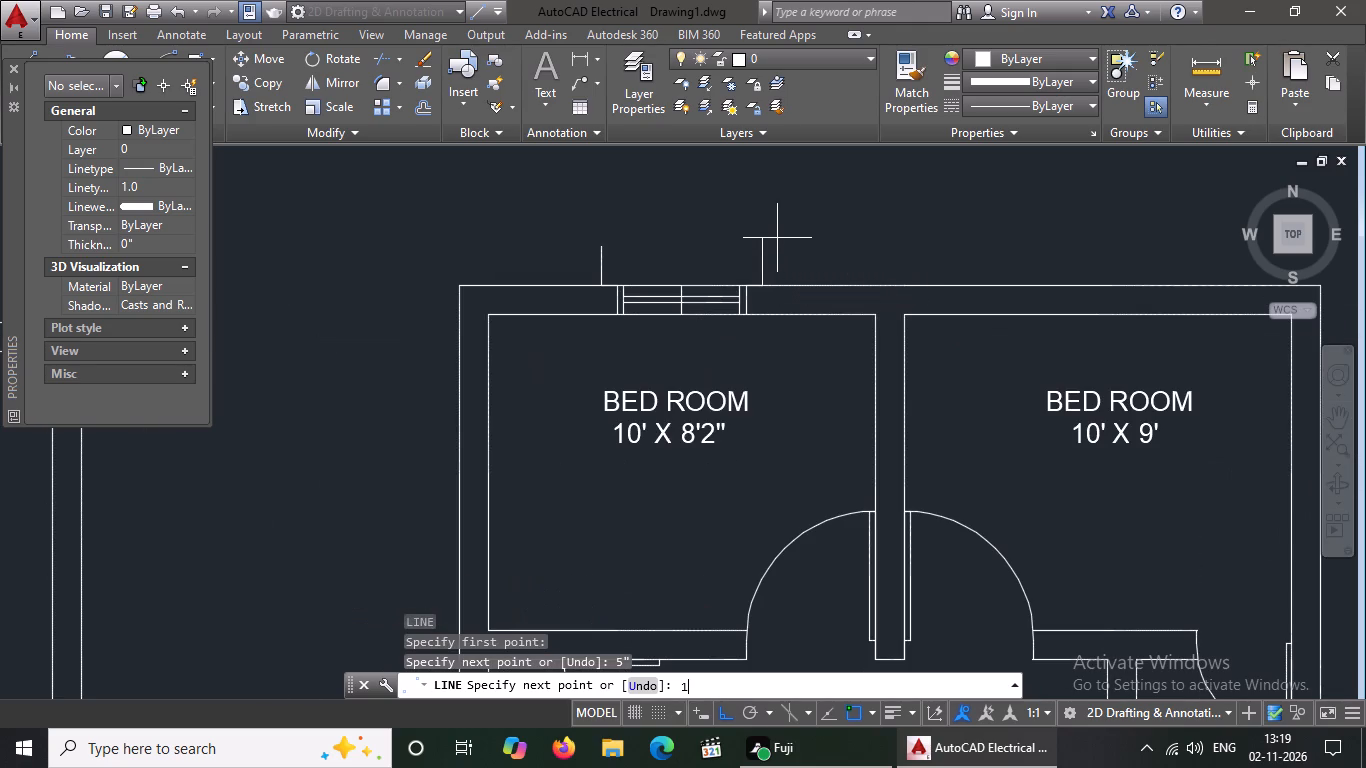
key(apostrophe)
key(Return)
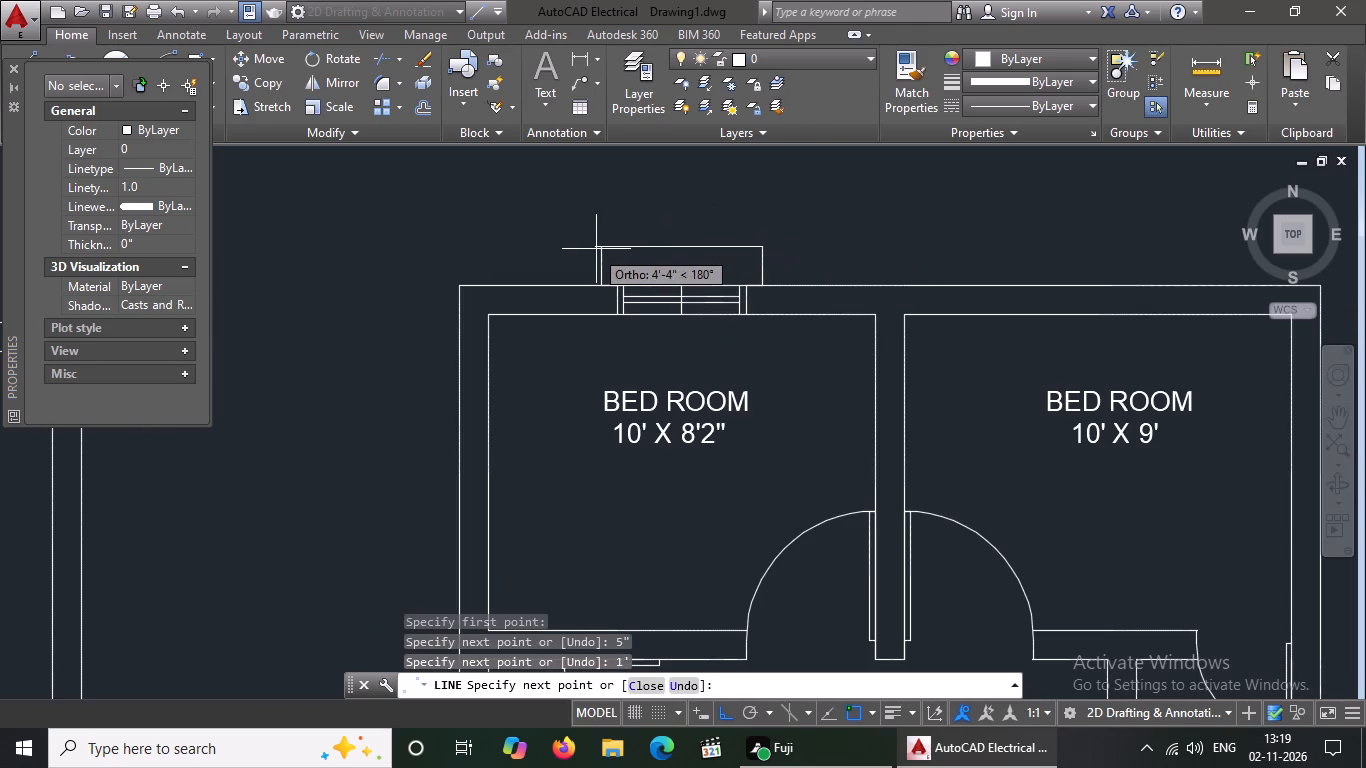
drag(605, 246, 569, 257)
key(Escape)
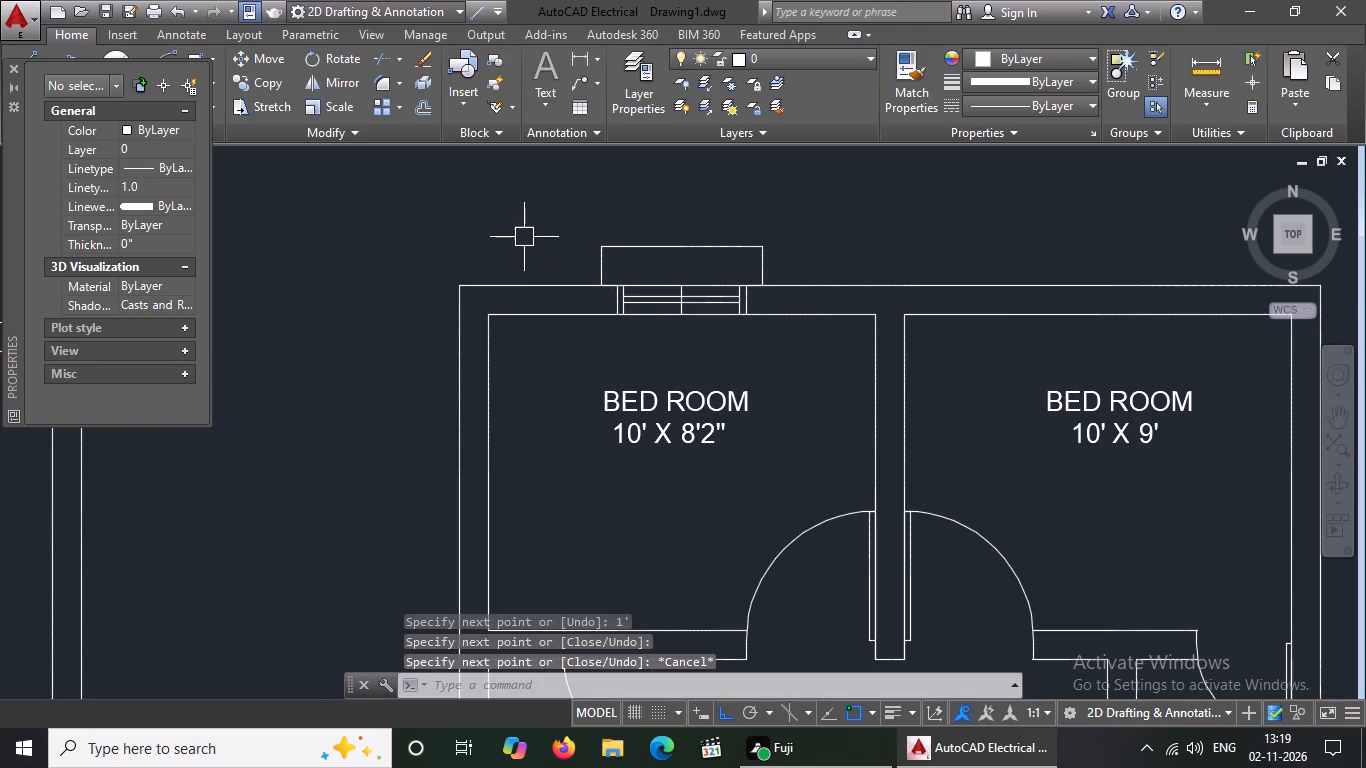
Select the five projection lines outside the BED ROOM 10' X 8'2" window and assign them the dashed ACAD linetype.
drag(536, 215, 572, 243)
click(803, 293)
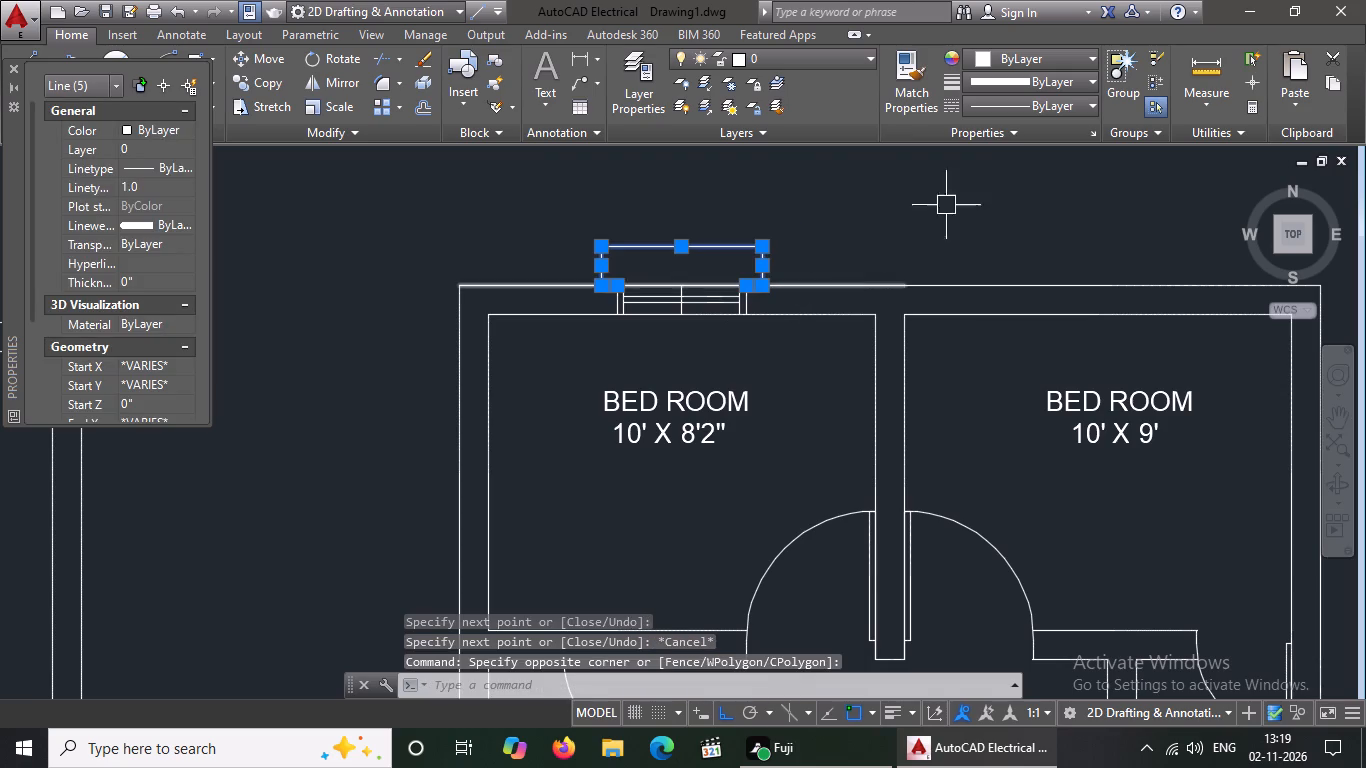
click(996, 105)
click(999, 185)
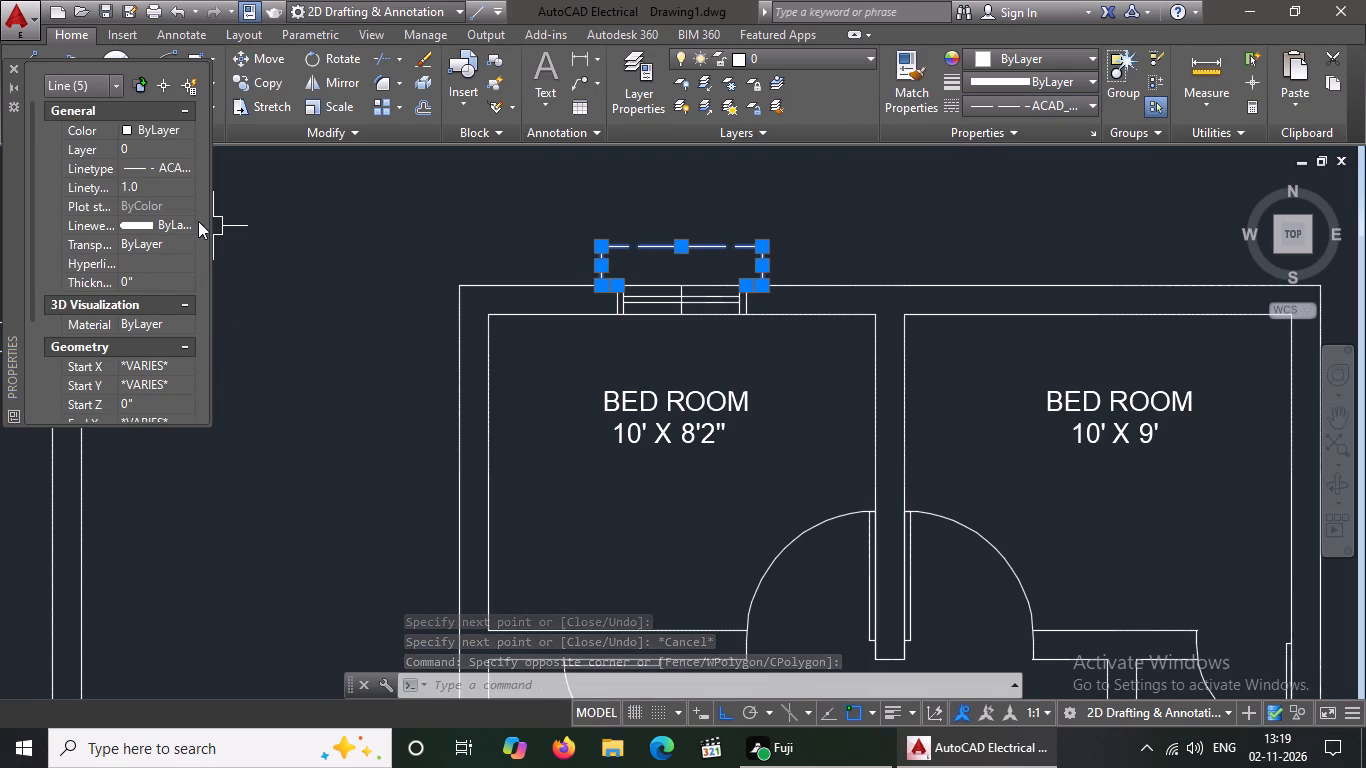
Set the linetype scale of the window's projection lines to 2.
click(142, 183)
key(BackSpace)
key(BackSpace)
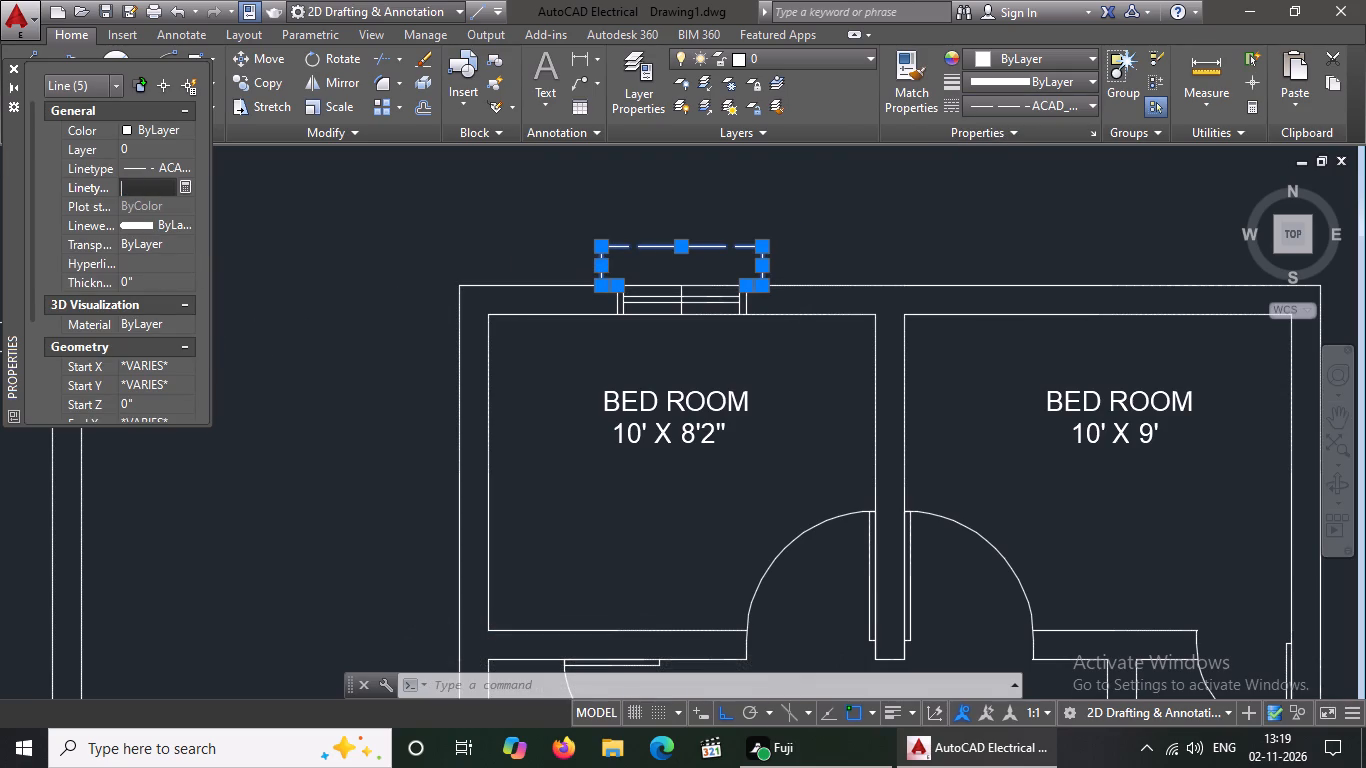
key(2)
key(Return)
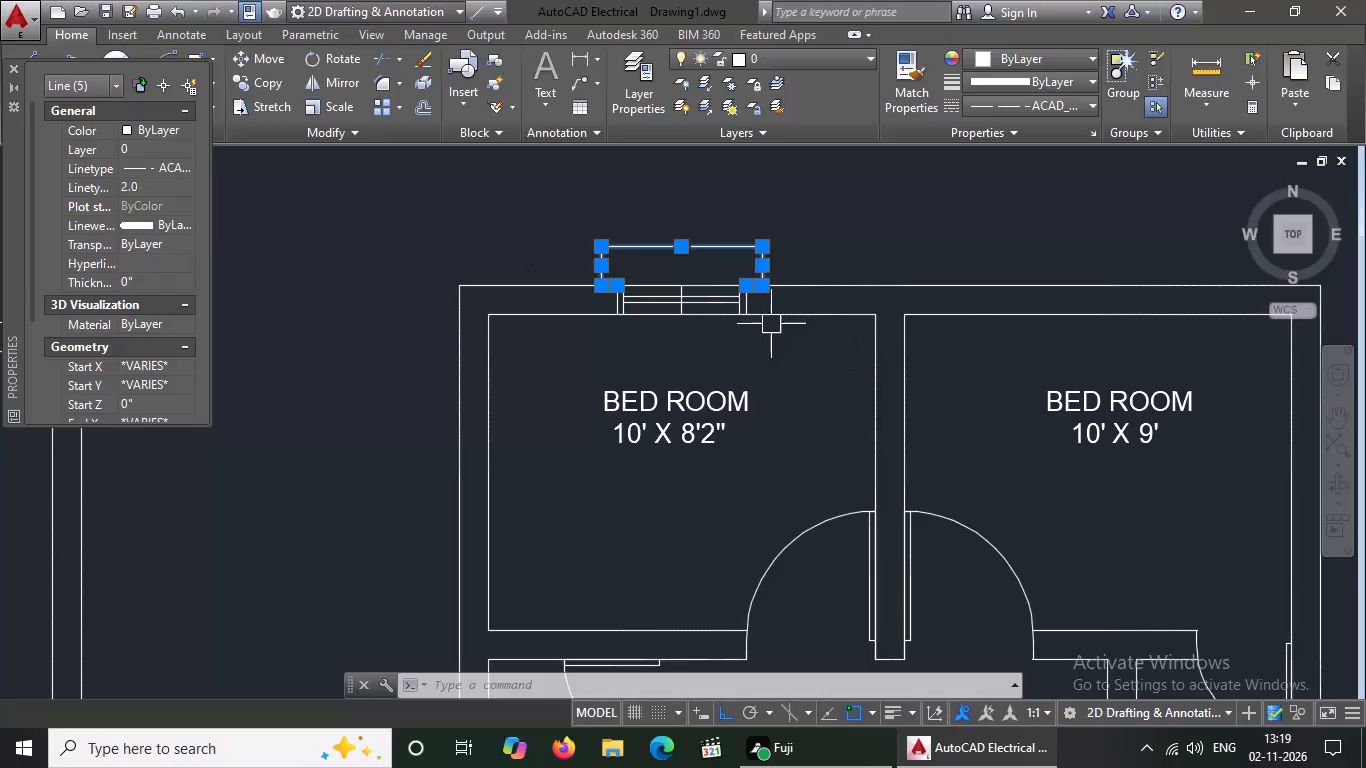
Set the linetype scale of the window's projection lines to 1.5 and deselect them.
scroll(782, 315, up, 2)
scroll(737, 310, down, 1)
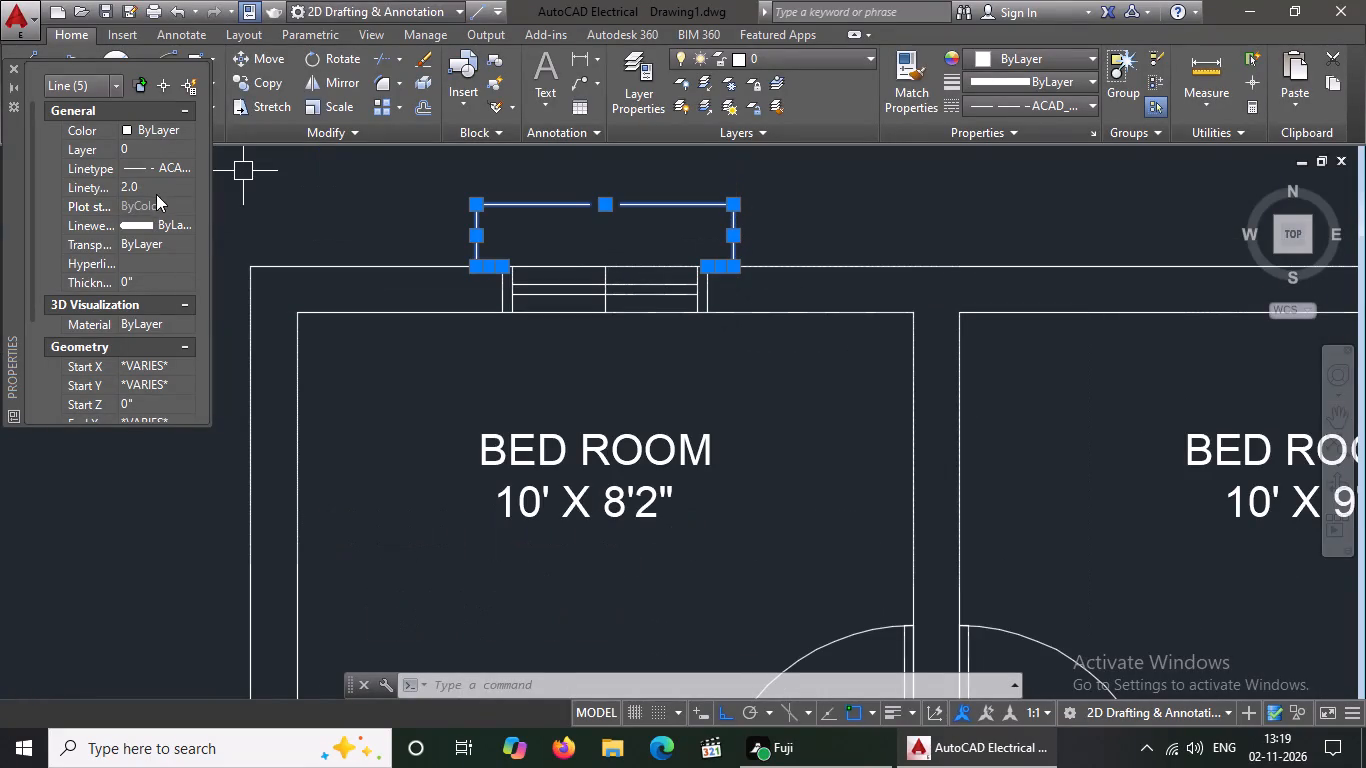
click(157, 193)
key(BackSpace)
key(BackSpace)
text(1.5)
key(Return)
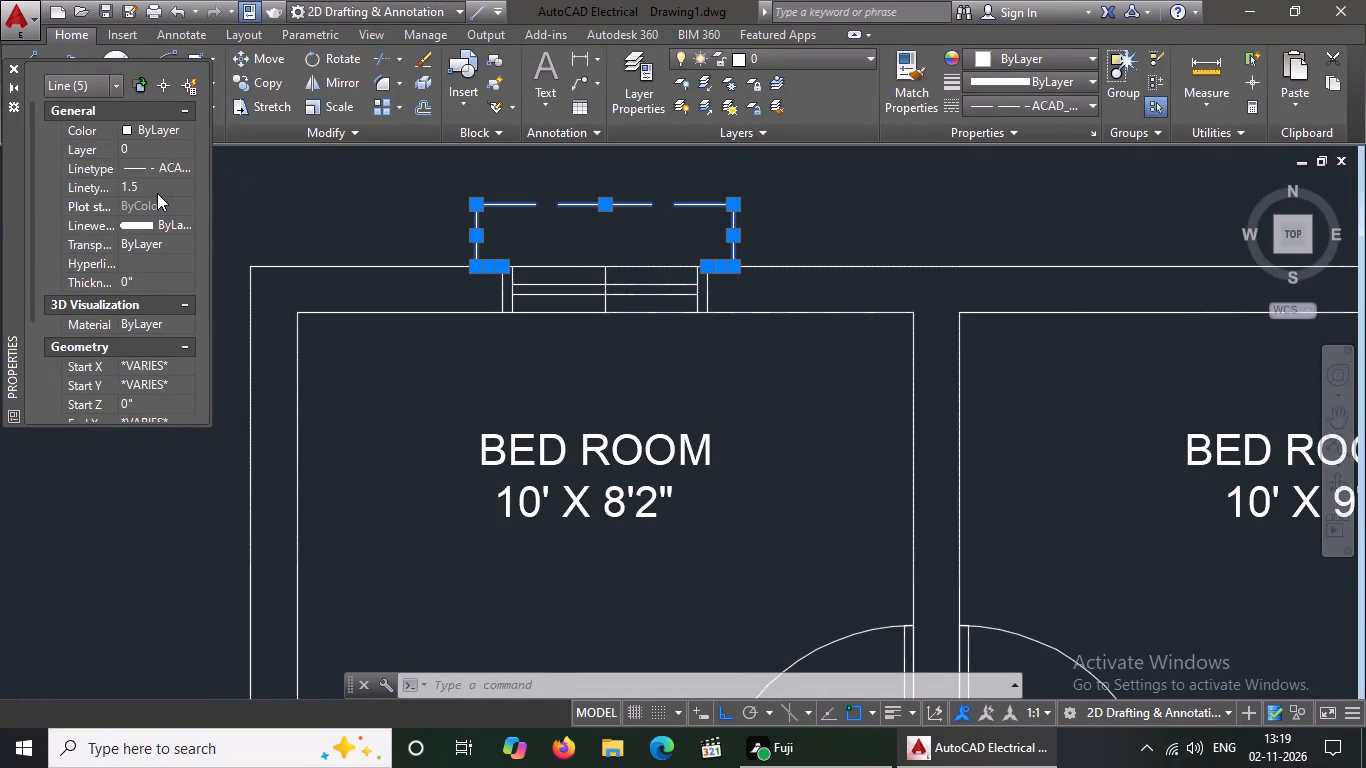
key(Escape)
Draw a 9" line across the north wall of the BED ROOM 10' X 9', starting at the inner wall line's midpoint.
scroll(610, 379, down, 2)
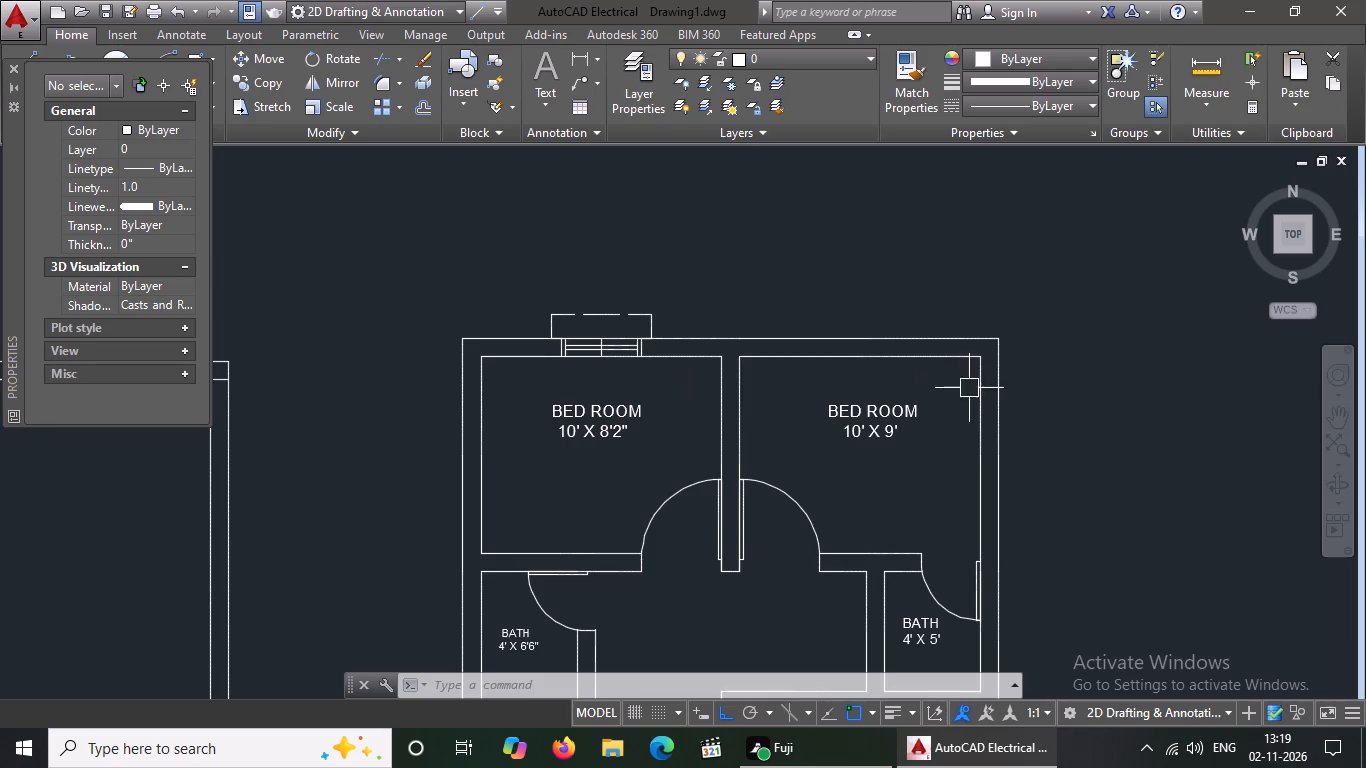
key(l)
key(Return)
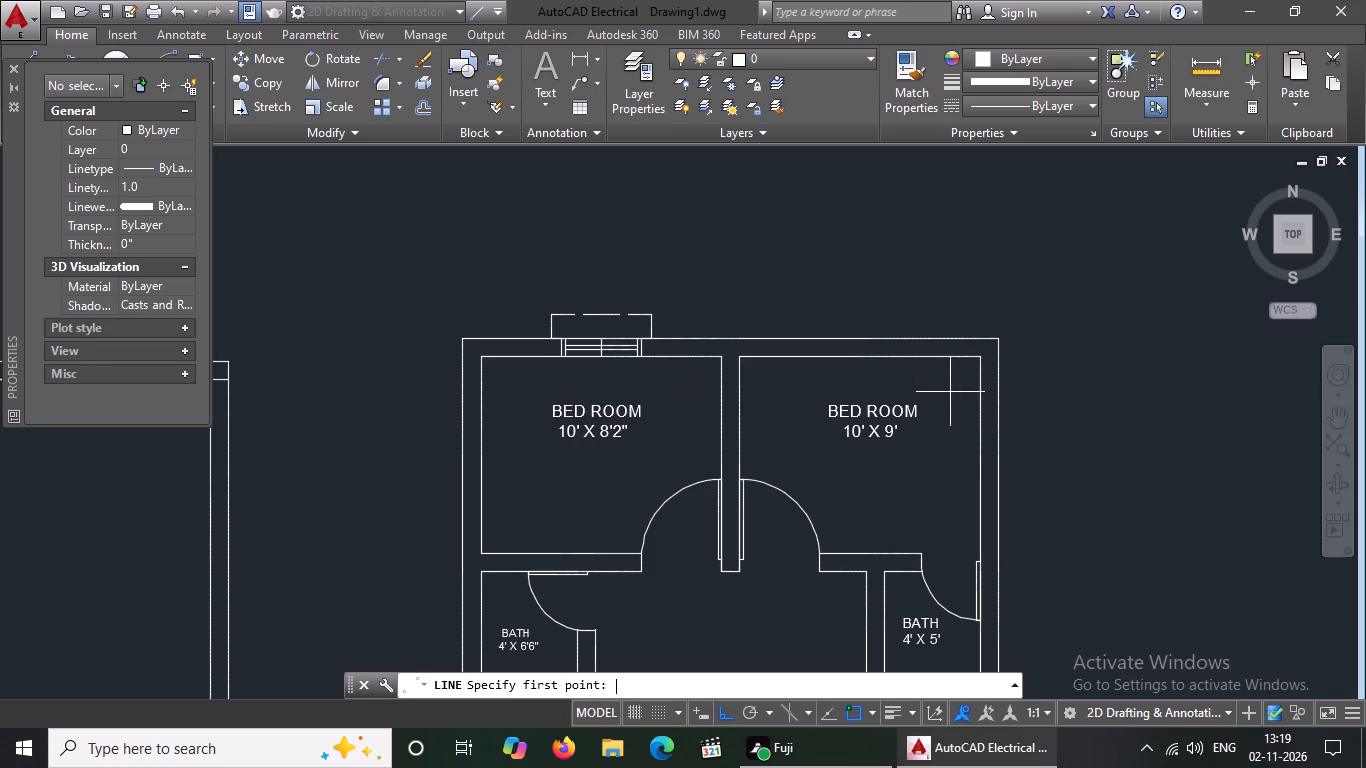
click(856, 356)
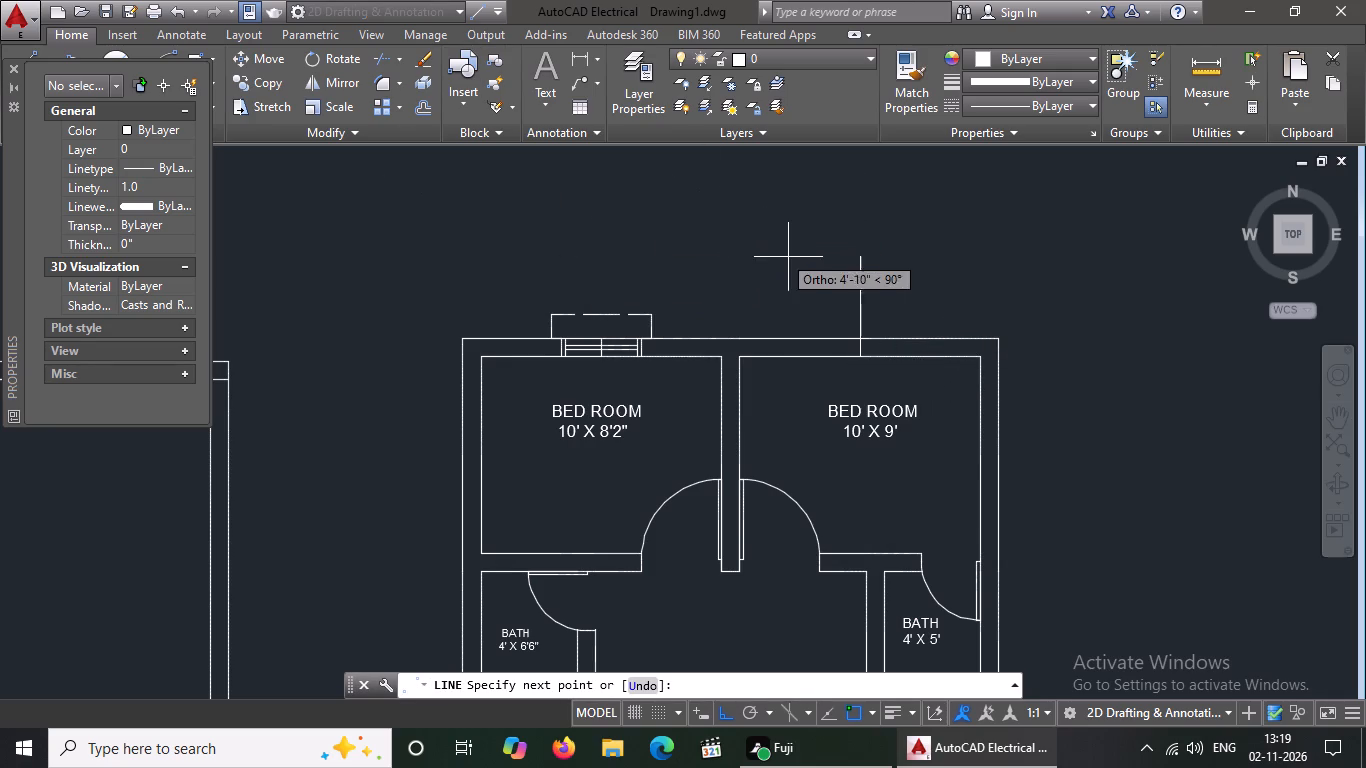
key(9)
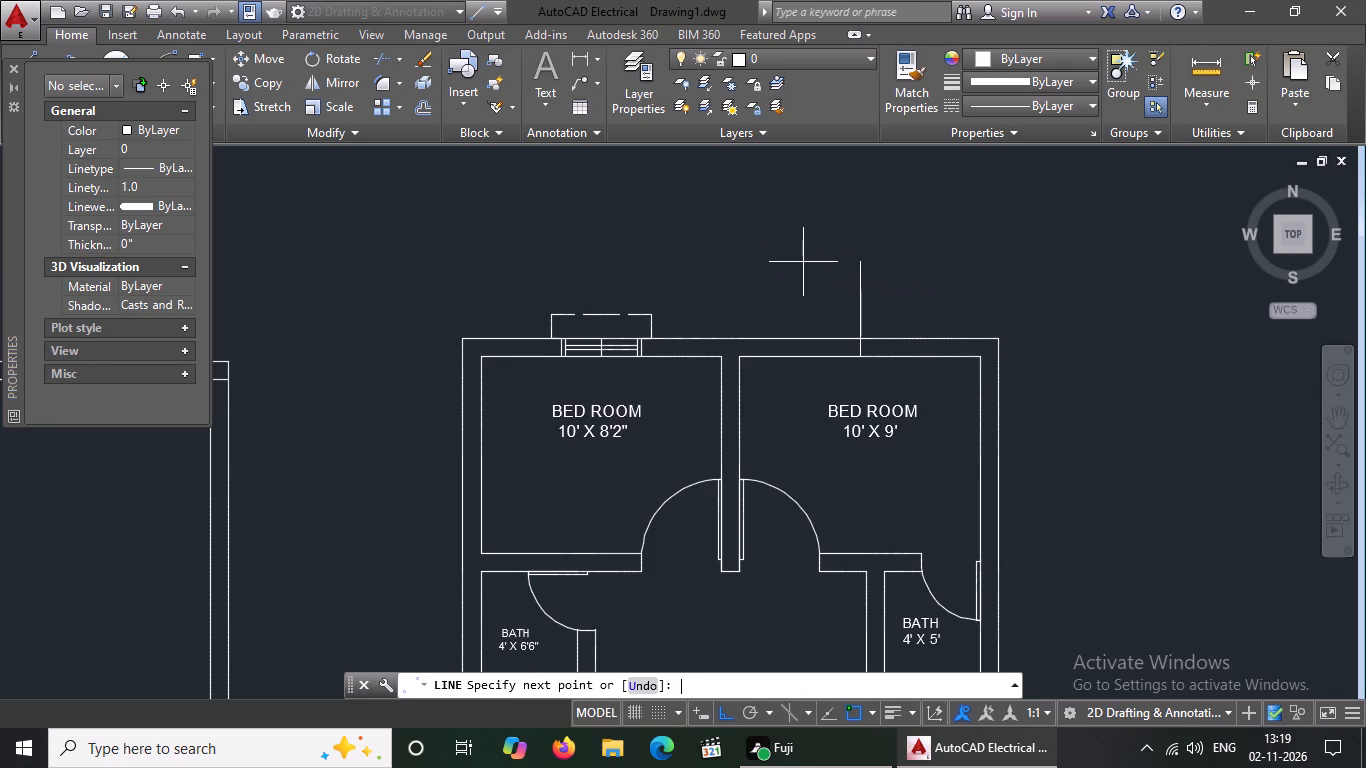
key(shift+quotedbl)
key(Return)
key(Return)
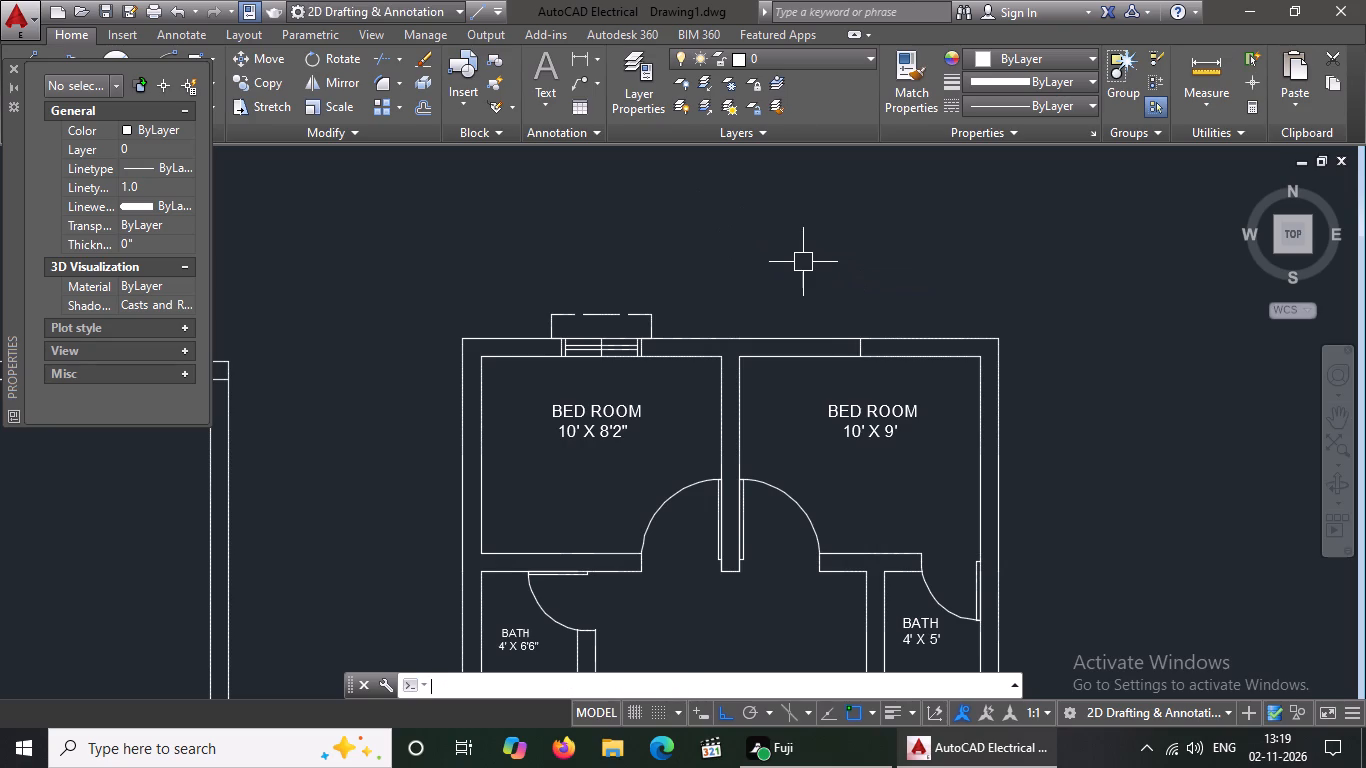
Offset the 9" line across the north wall of the BED ROOM 10' X 9' by 1.5' to both sides.
key(o)
key(Return)
text(1.5')
key(Return)
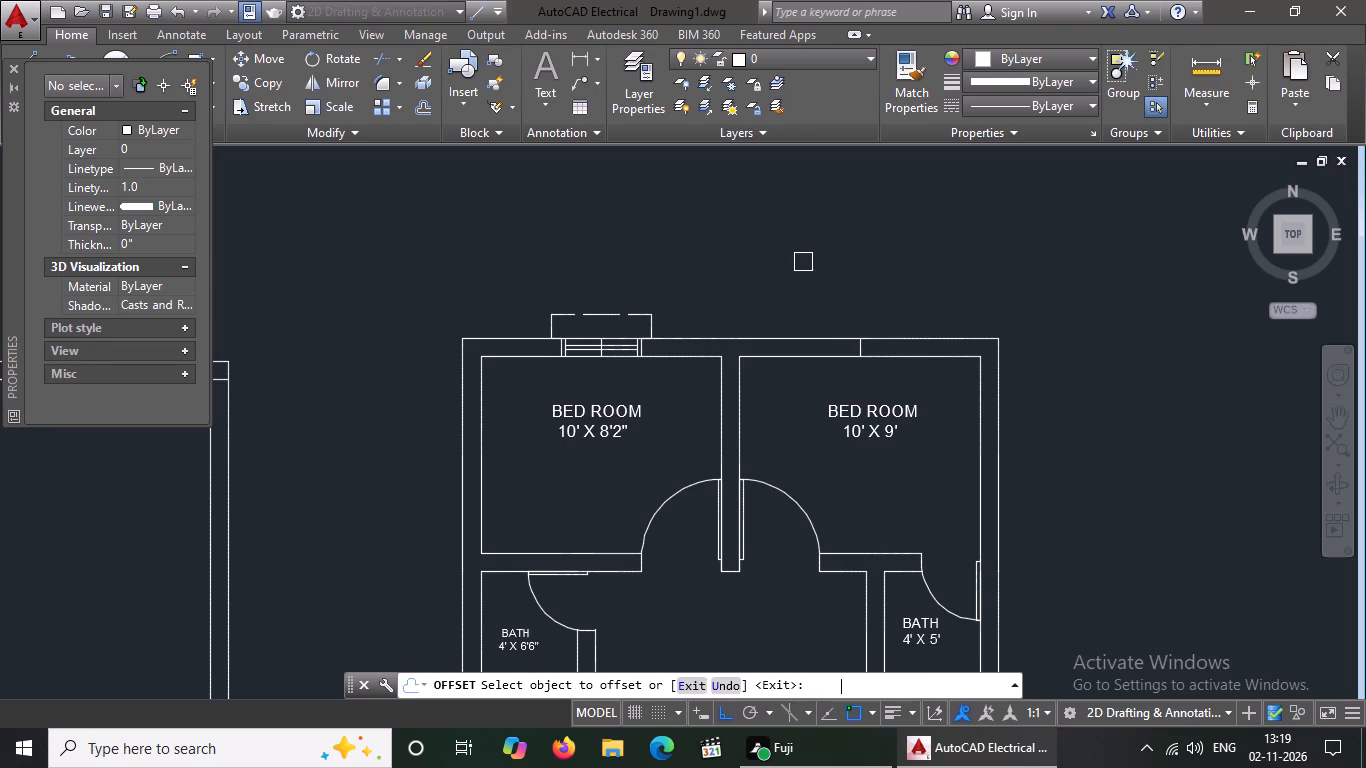
scroll(874, 357, up, 2)
drag(828, 331, 855, 331)
click(1005, 331)
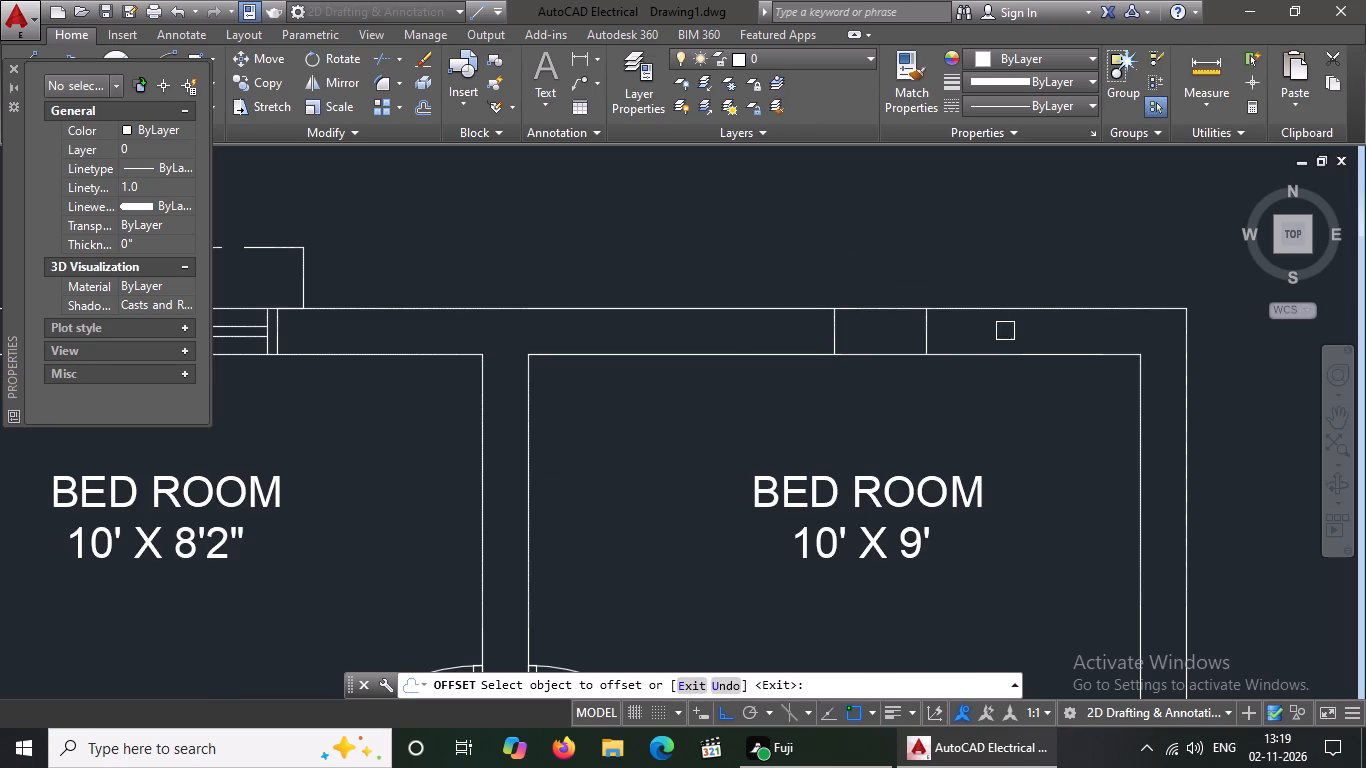
drag(829, 331, 804, 333)
drag(387, 341, 427, 341)
key(Escape)
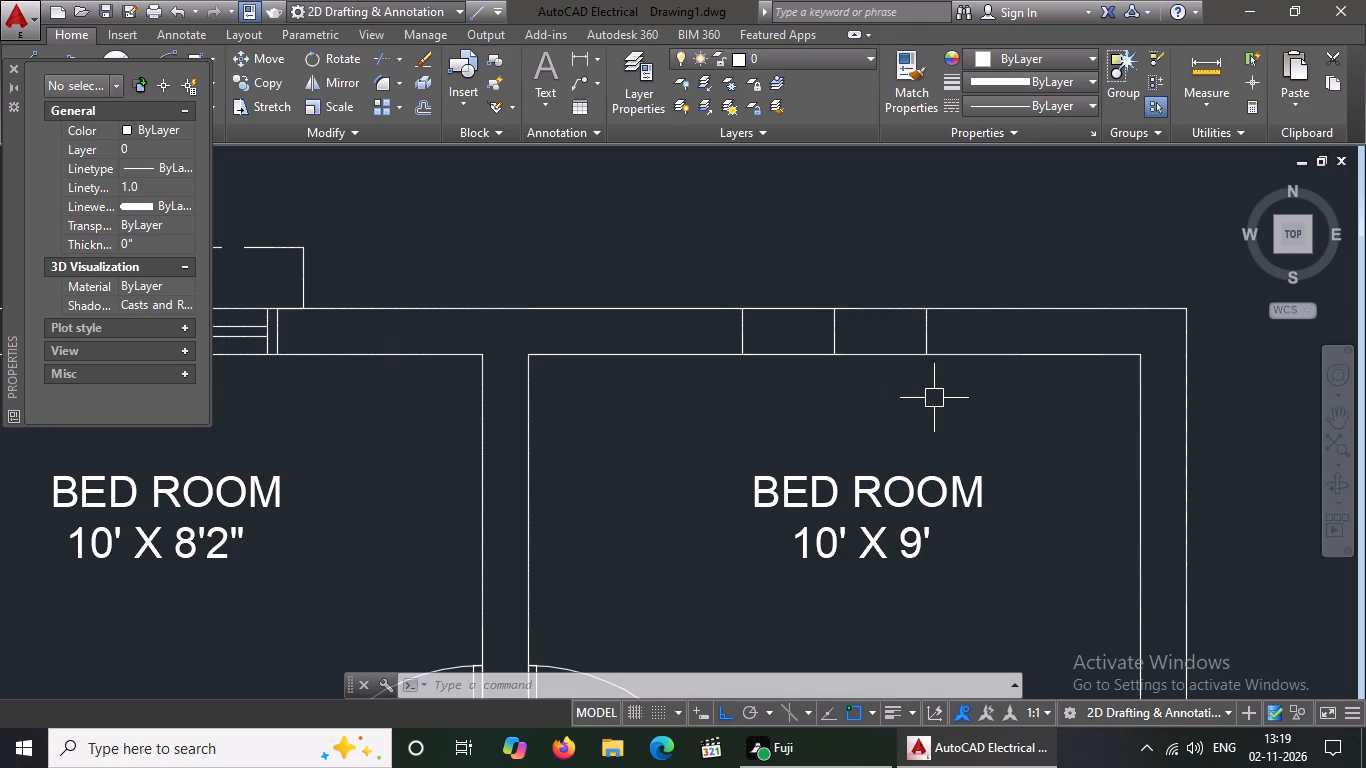
Draw a horizontal line along the wall's mid-thickness between the two outer window lines of the BED ROOM 10' X 9'.
key(l)
key(Return)
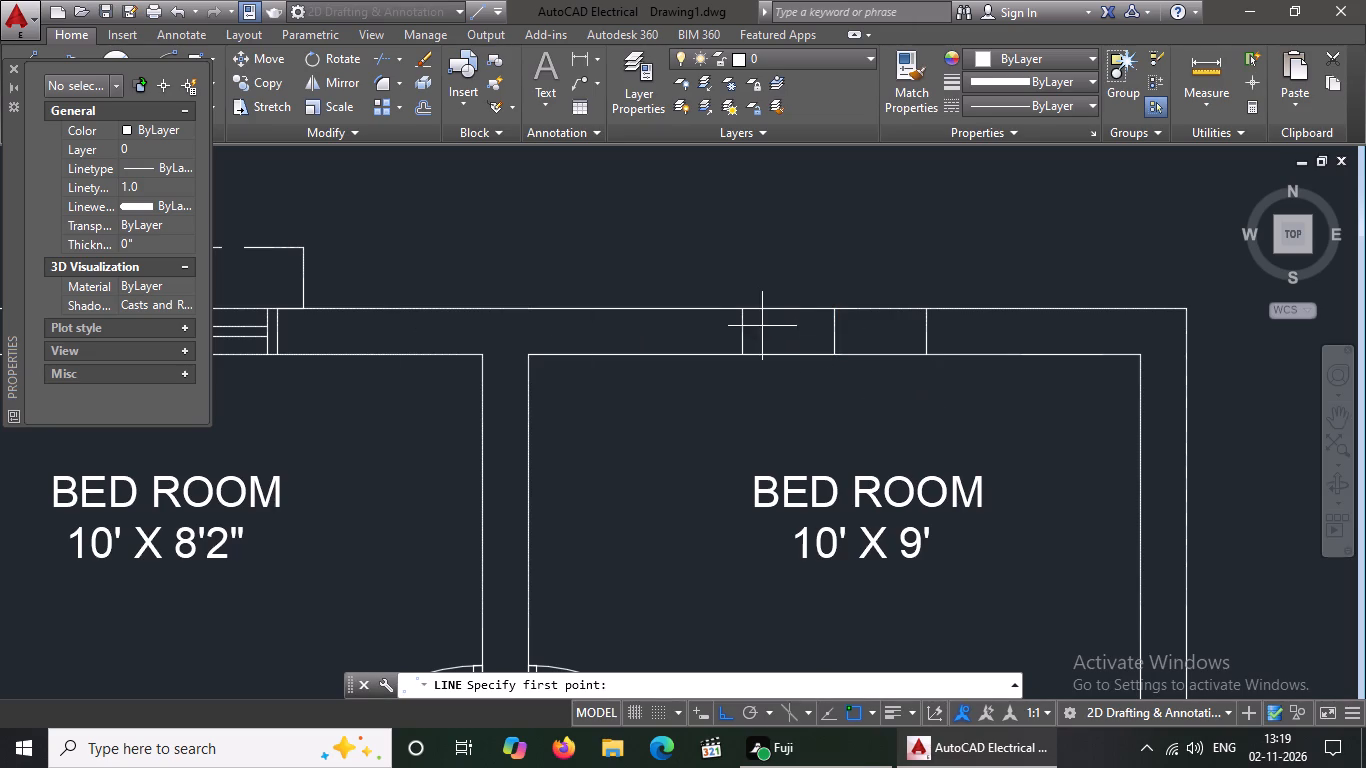
drag(747, 324, 782, 322)
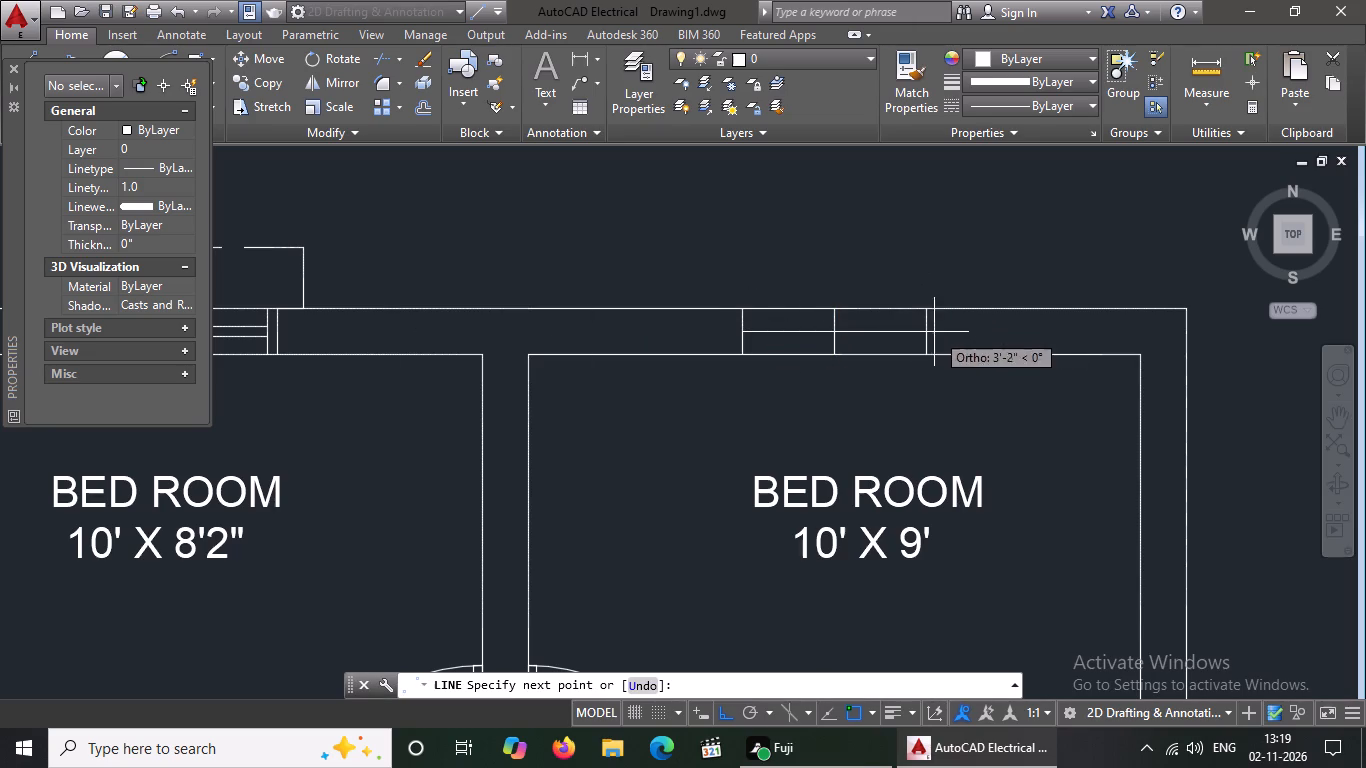
click(921, 336)
key(Escape)
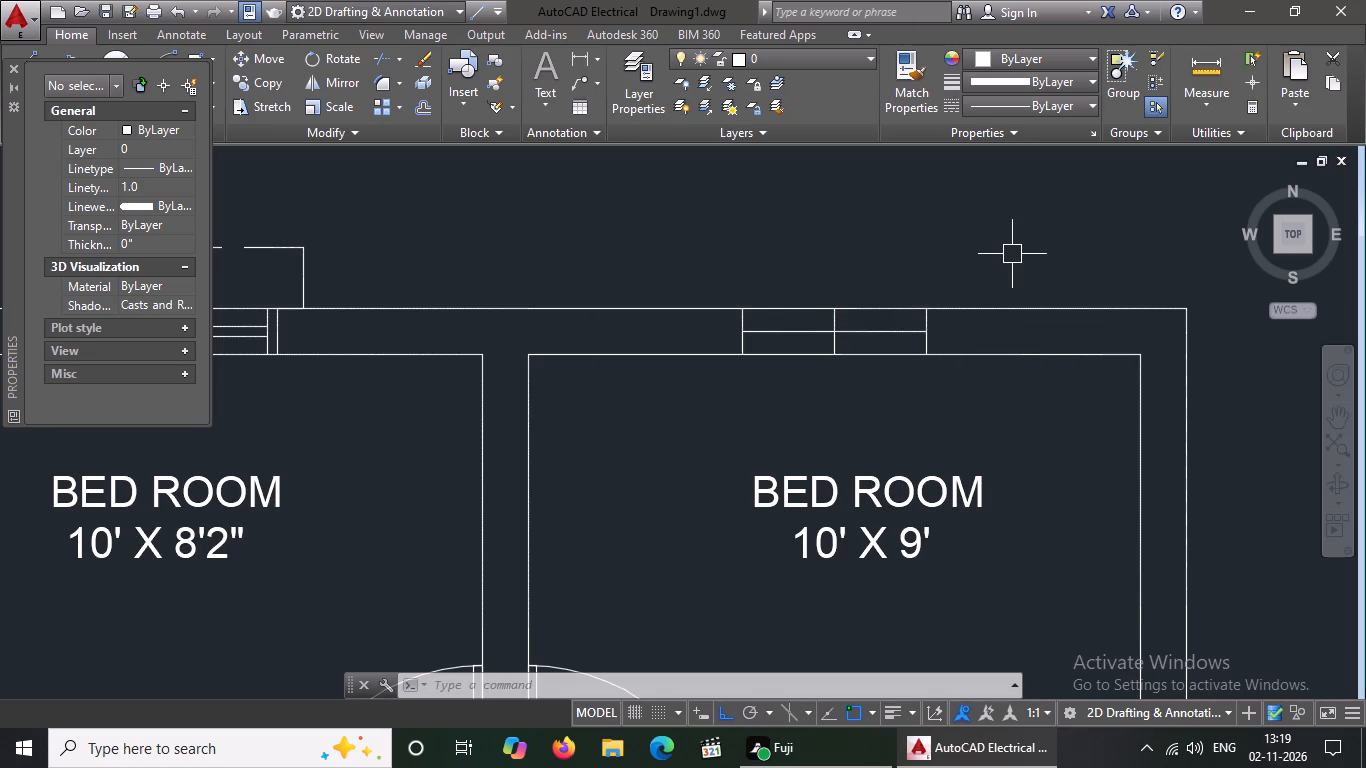
Offset the window's horizontal centre line by 1" to both sides.
key(o)
key(Return)
key(1)
key(shift+quotedbl)
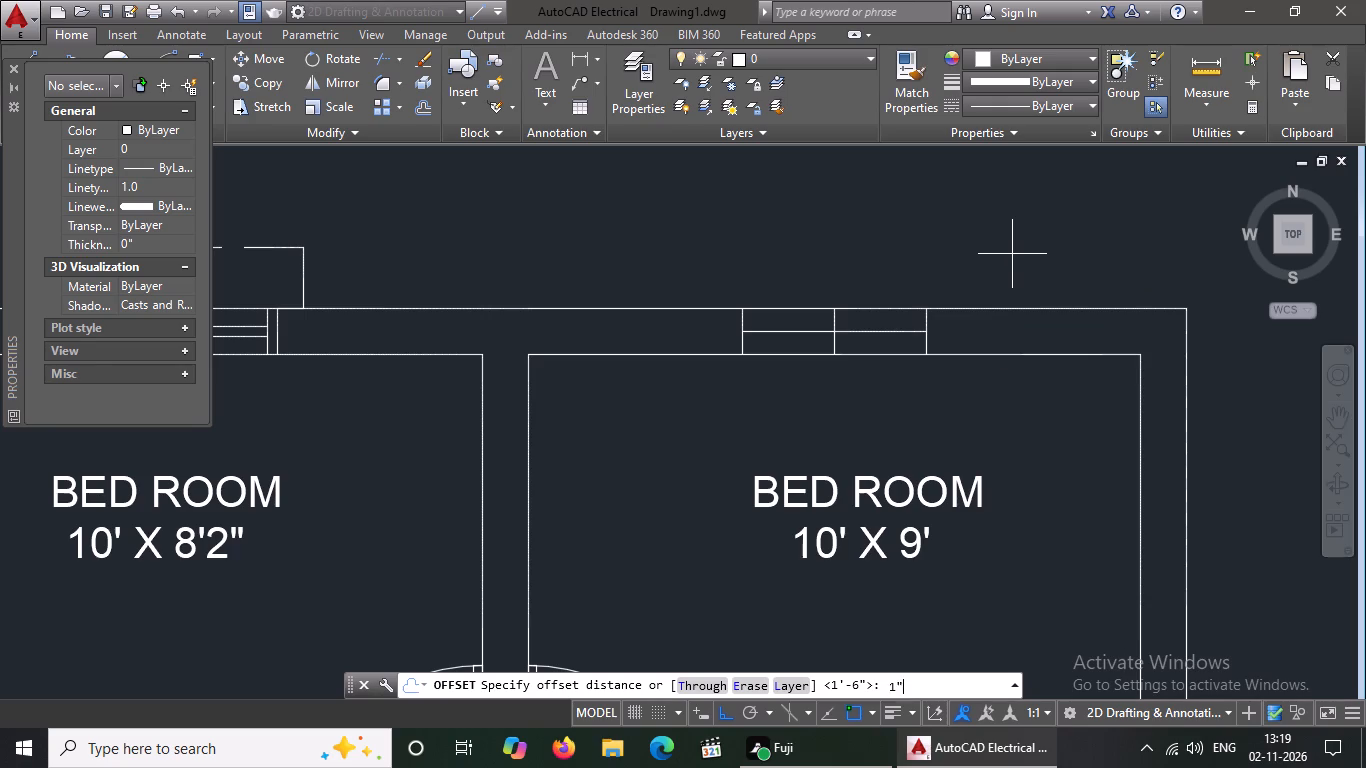
key(Return)
scroll(887, 331, up, 2)
drag(863, 335, 862, 324)
click(873, 281)
click(845, 339)
click(856, 389)
key(Escape)
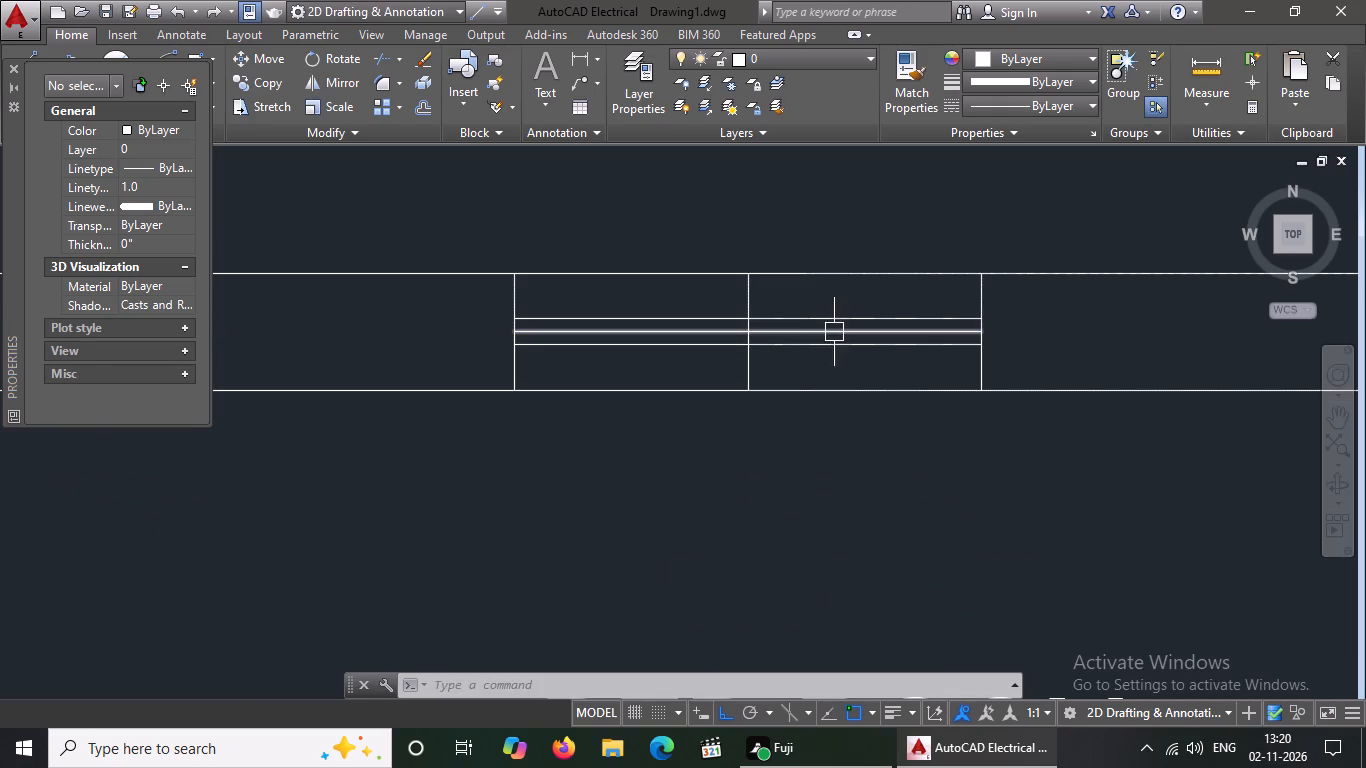
Delete the original horizontal centre line between the two offset glazing lines.
click(826, 328)
key(Delete)
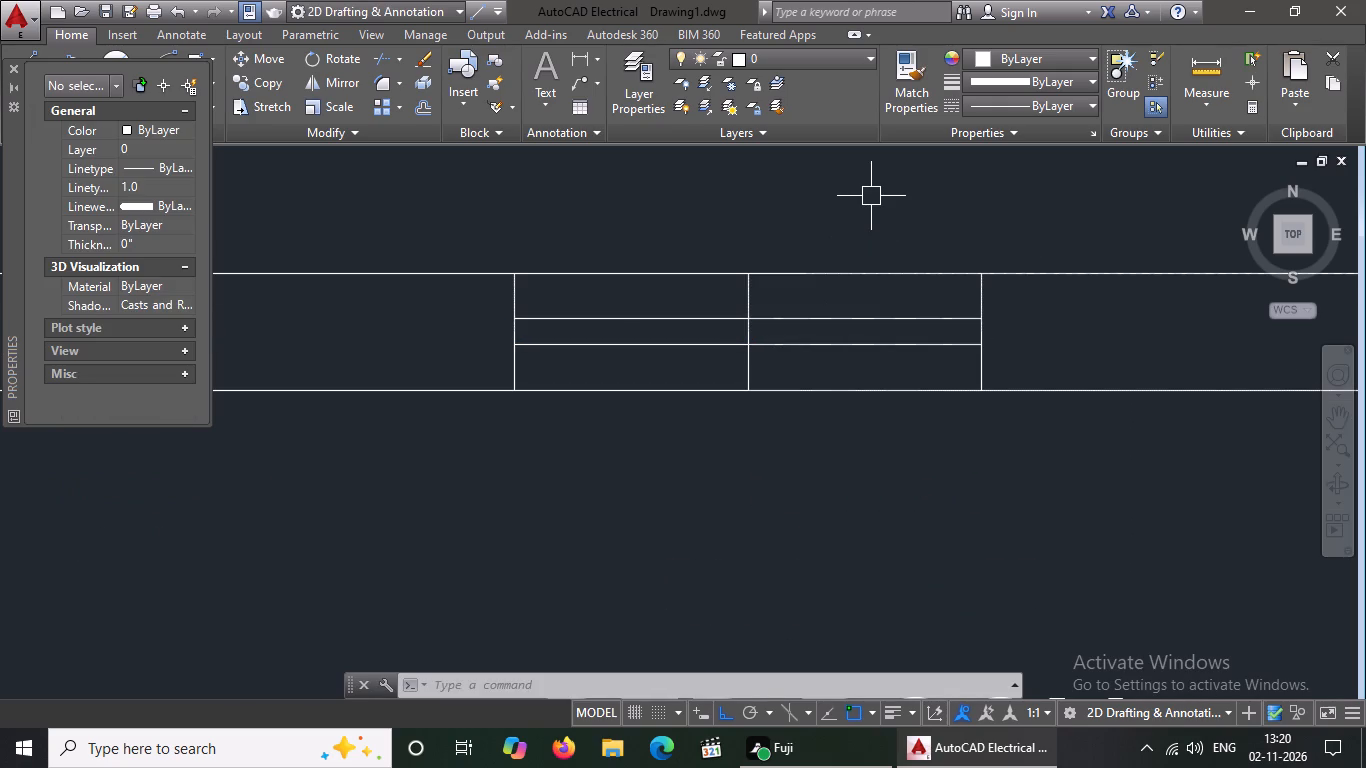
scroll(802, 276, down, 1)
key(Escape)
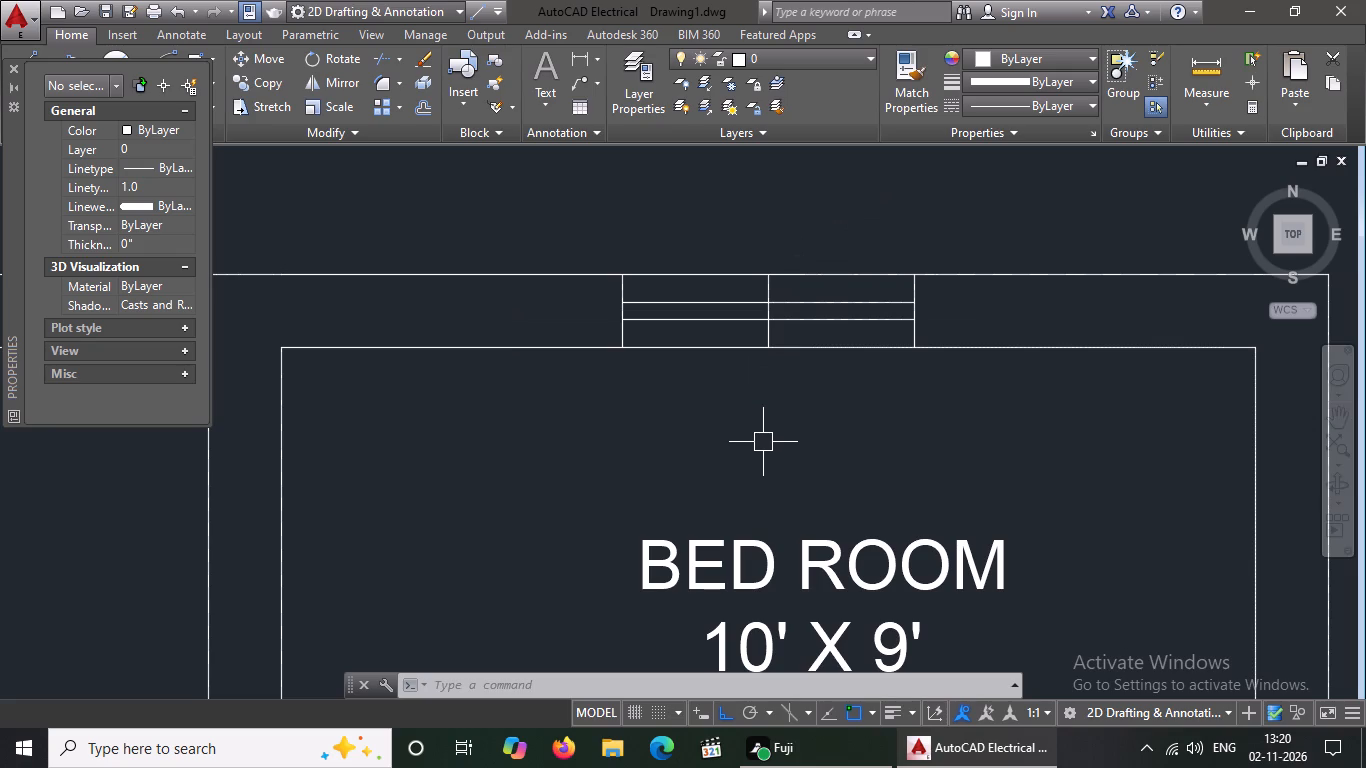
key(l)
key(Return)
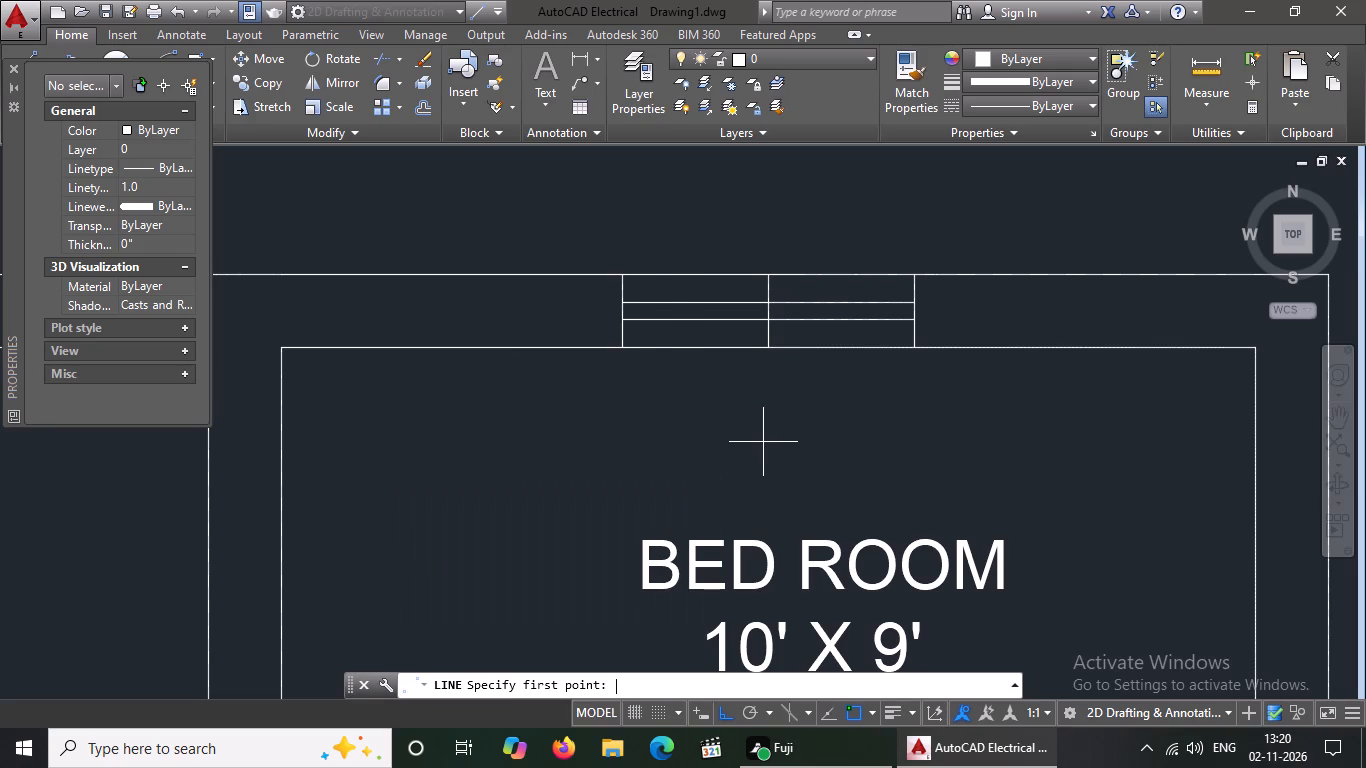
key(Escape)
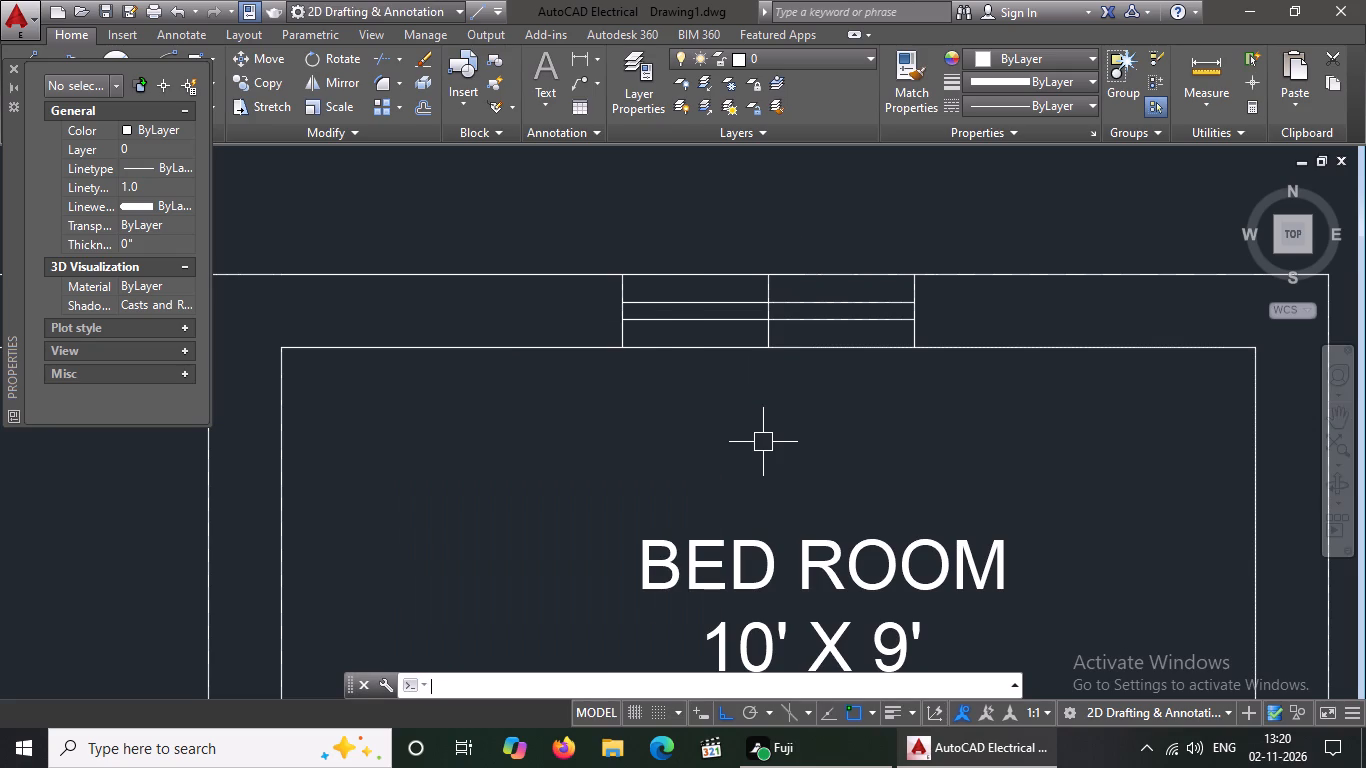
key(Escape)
Offset the window's west and east end lines outward by 2" to form the frame on both sides.
key(o)
key(Return)
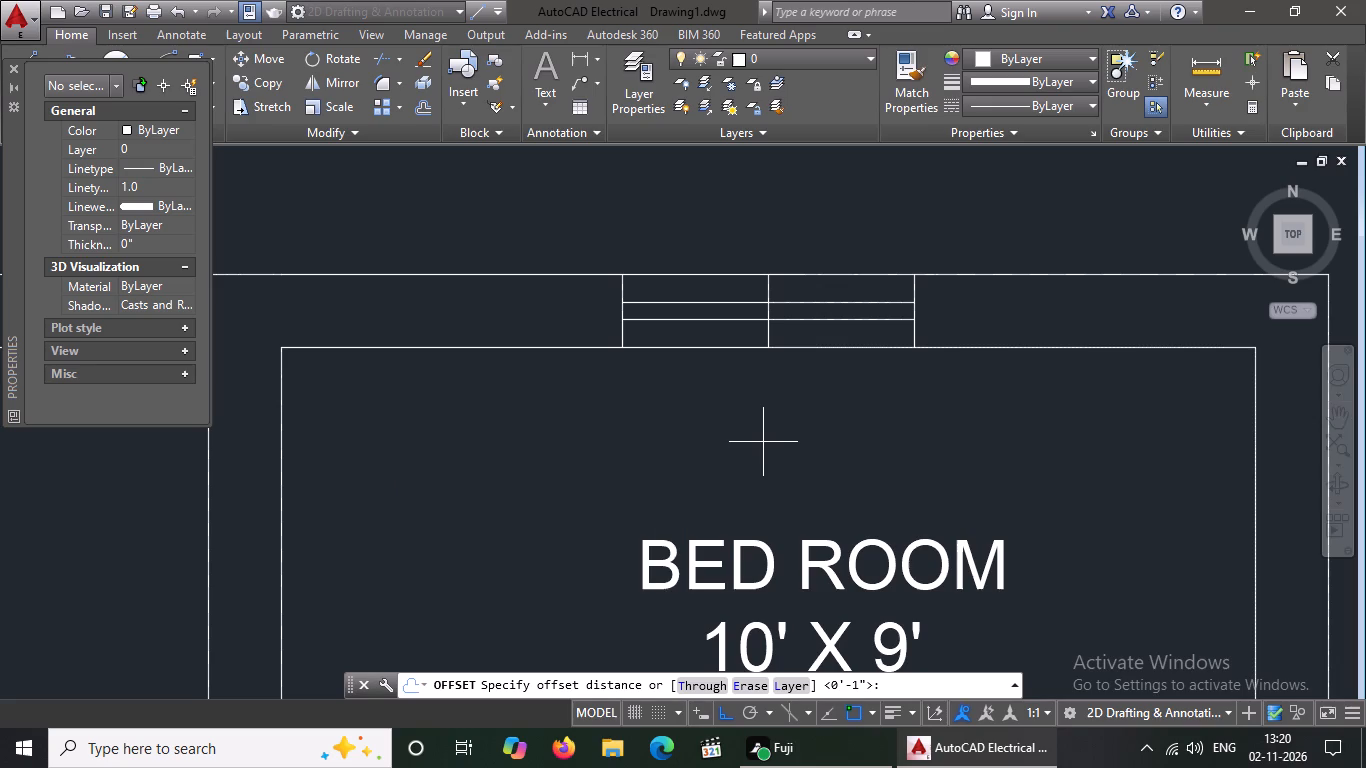
key(2)
key(shift+quotedbl)
key(Return)
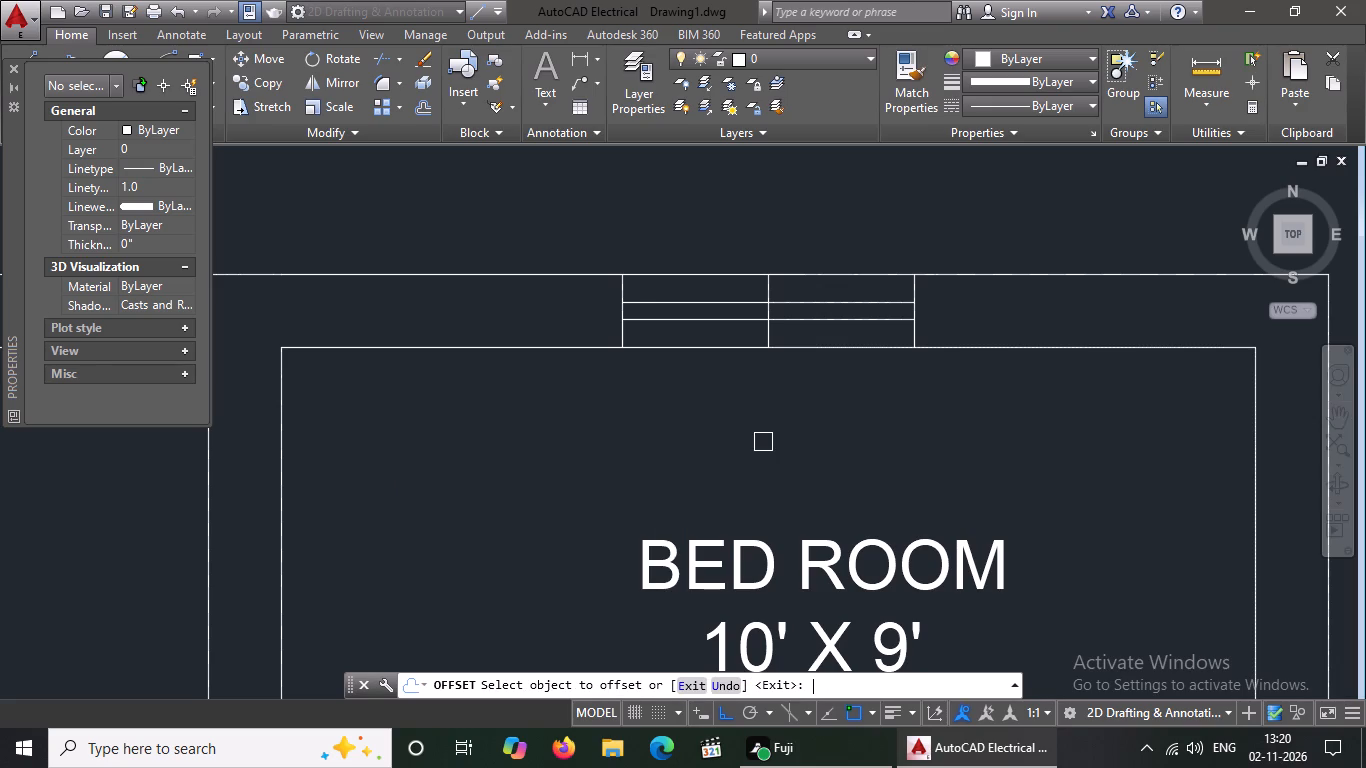
scroll(649, 296, up, 2)
click(570, 393)
click(475, 383)
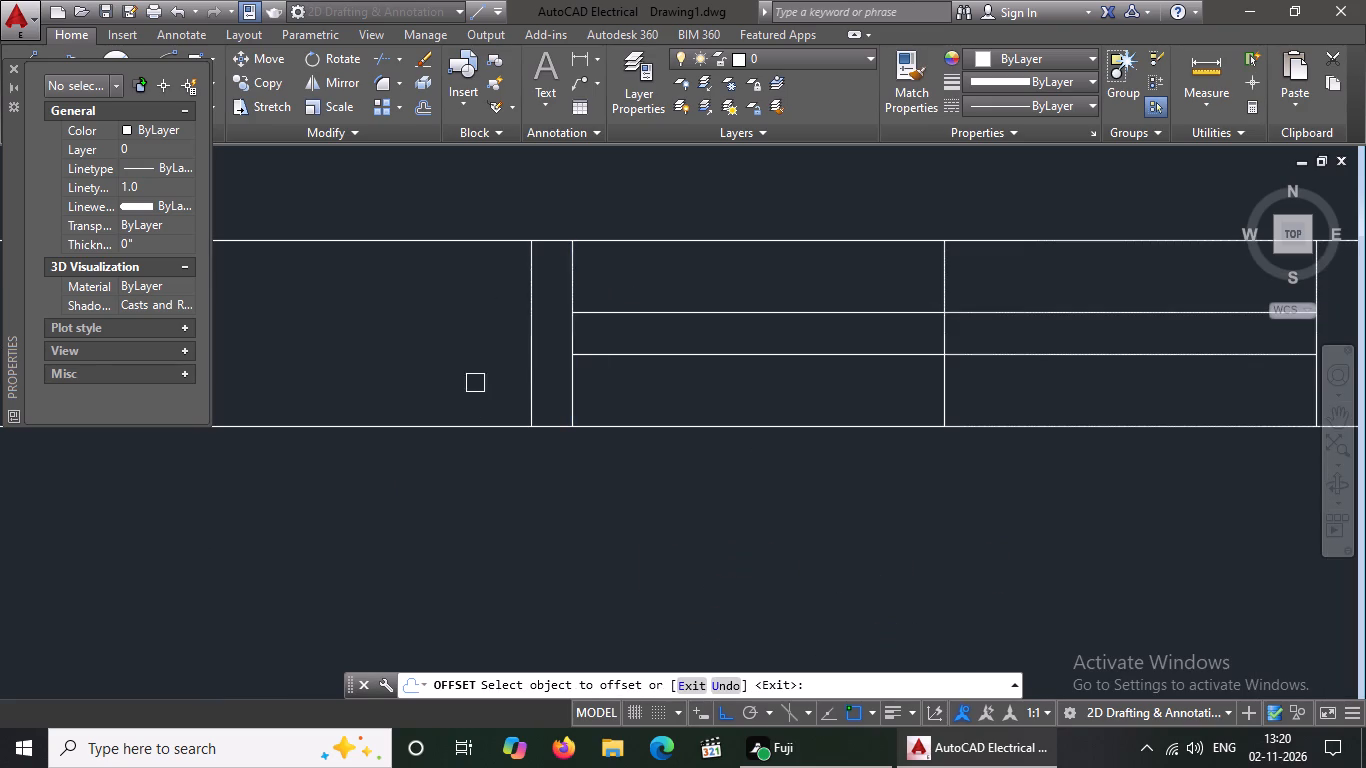
scroll(519, 378, down, 3)
scroll(760, 368, up, 2)
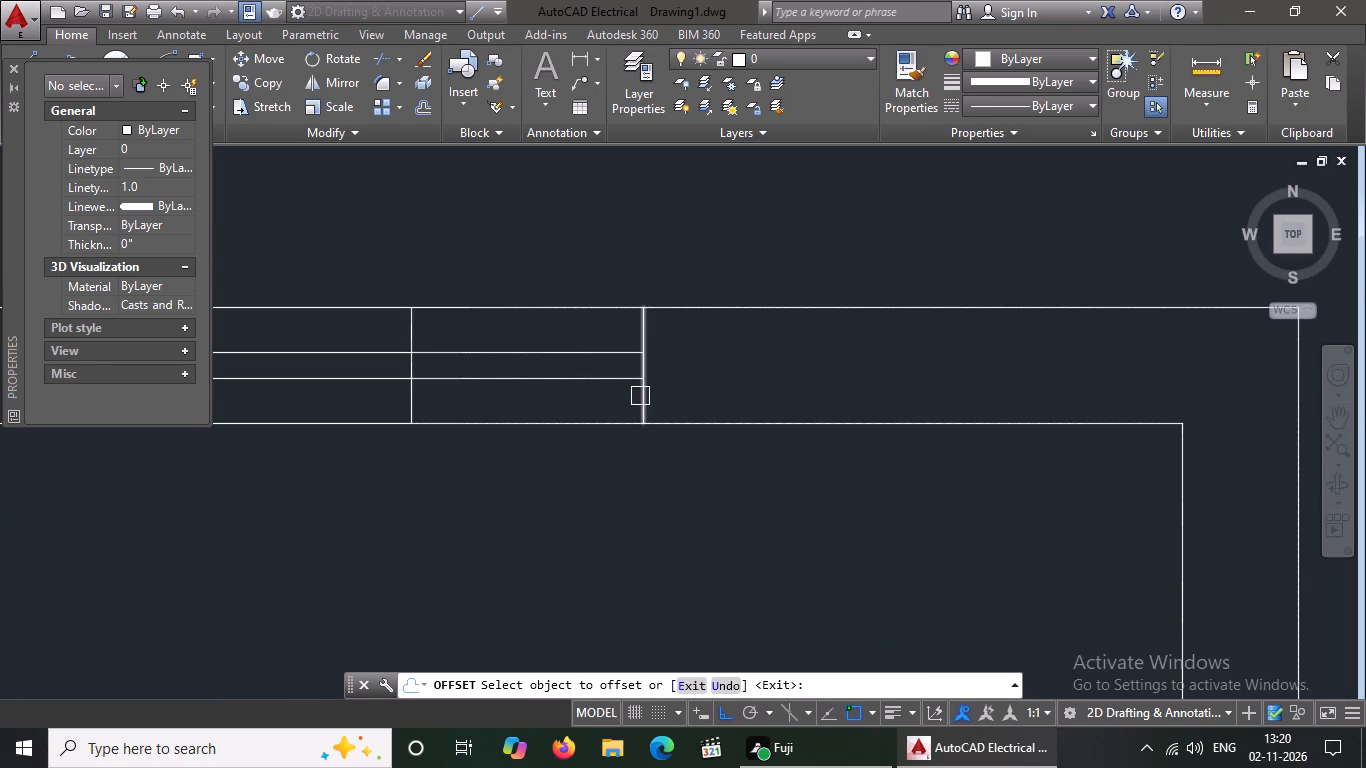
drag(640, 396, 663, 396)
click(891, 407)
key(Escape)
From the window frame's northeast corner on the outer wall line, draw a line 5" east and 1' north.
key(l)
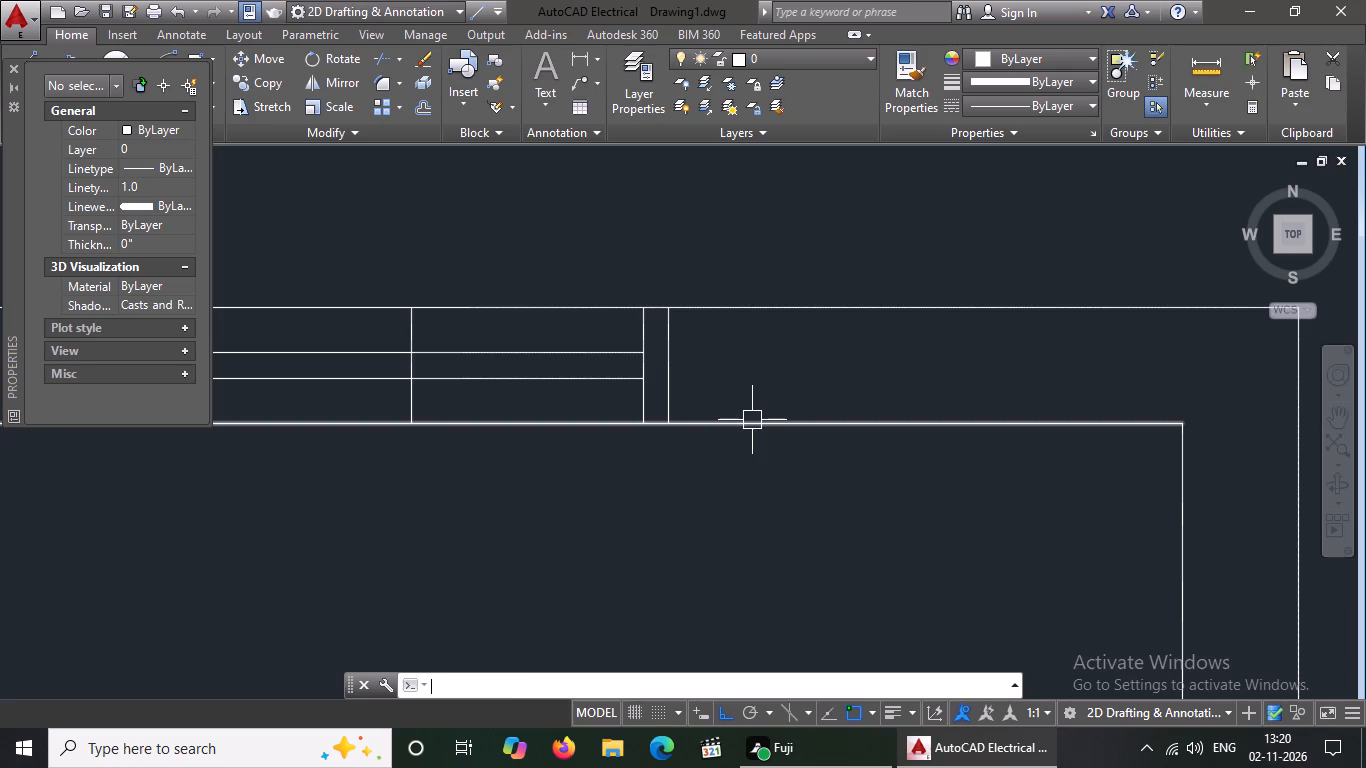
key(Return)
click(669, 310)
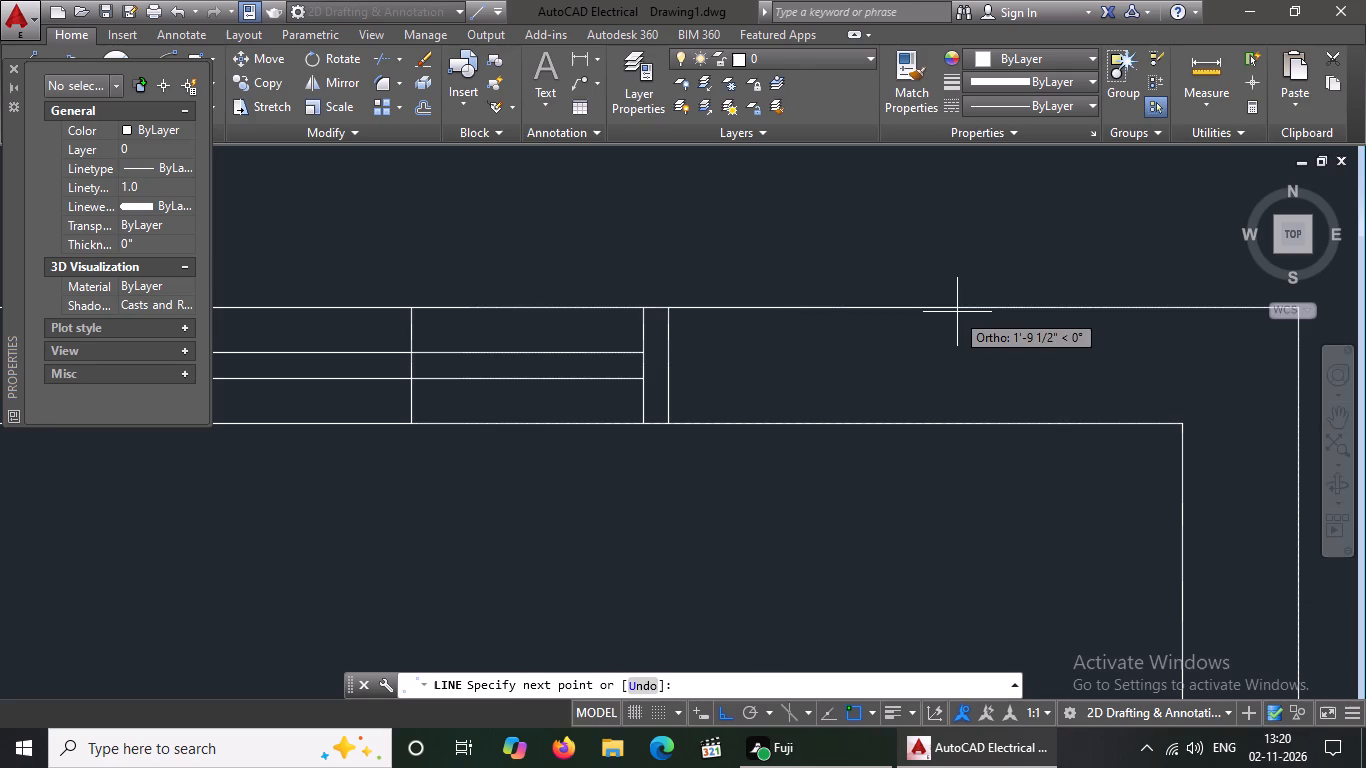
key(5)
key(shift+quotedbl)
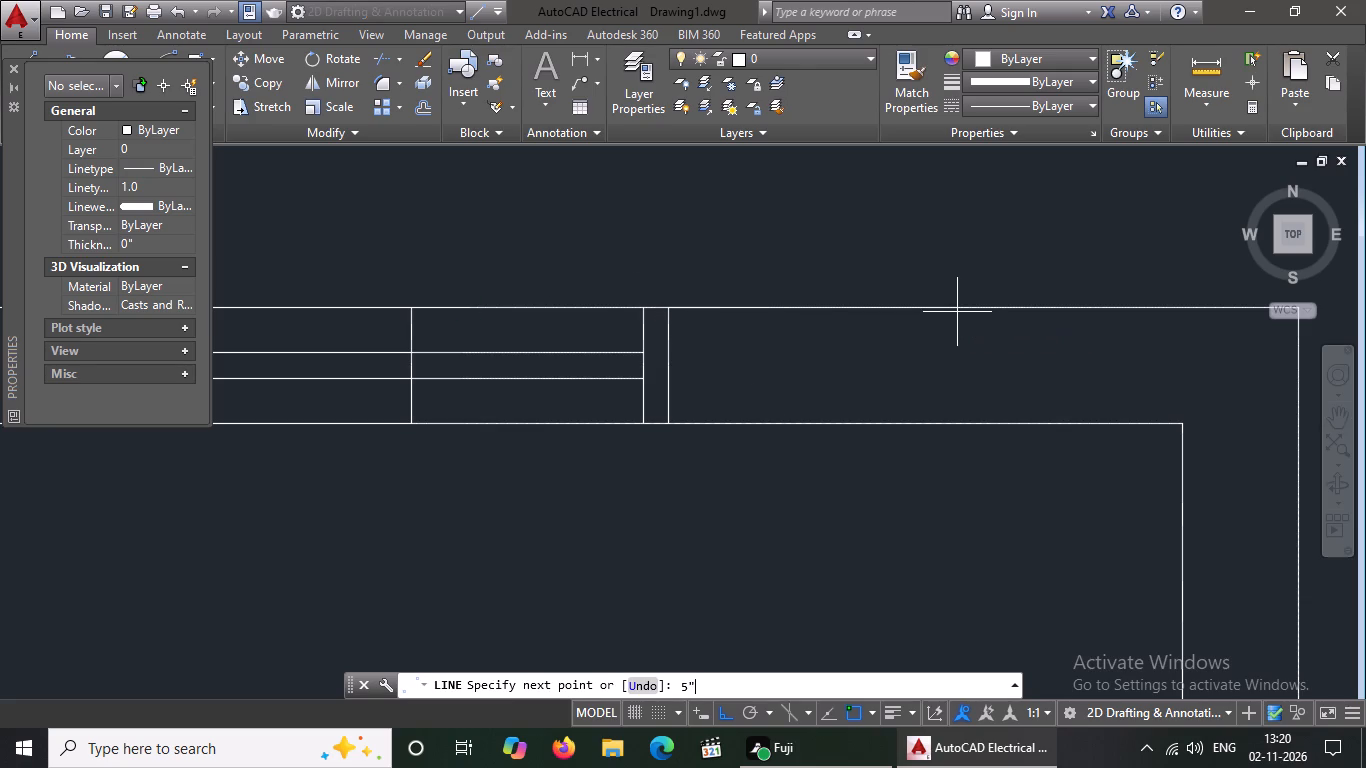
key(Return)
scroll(954, 317, down, 2)
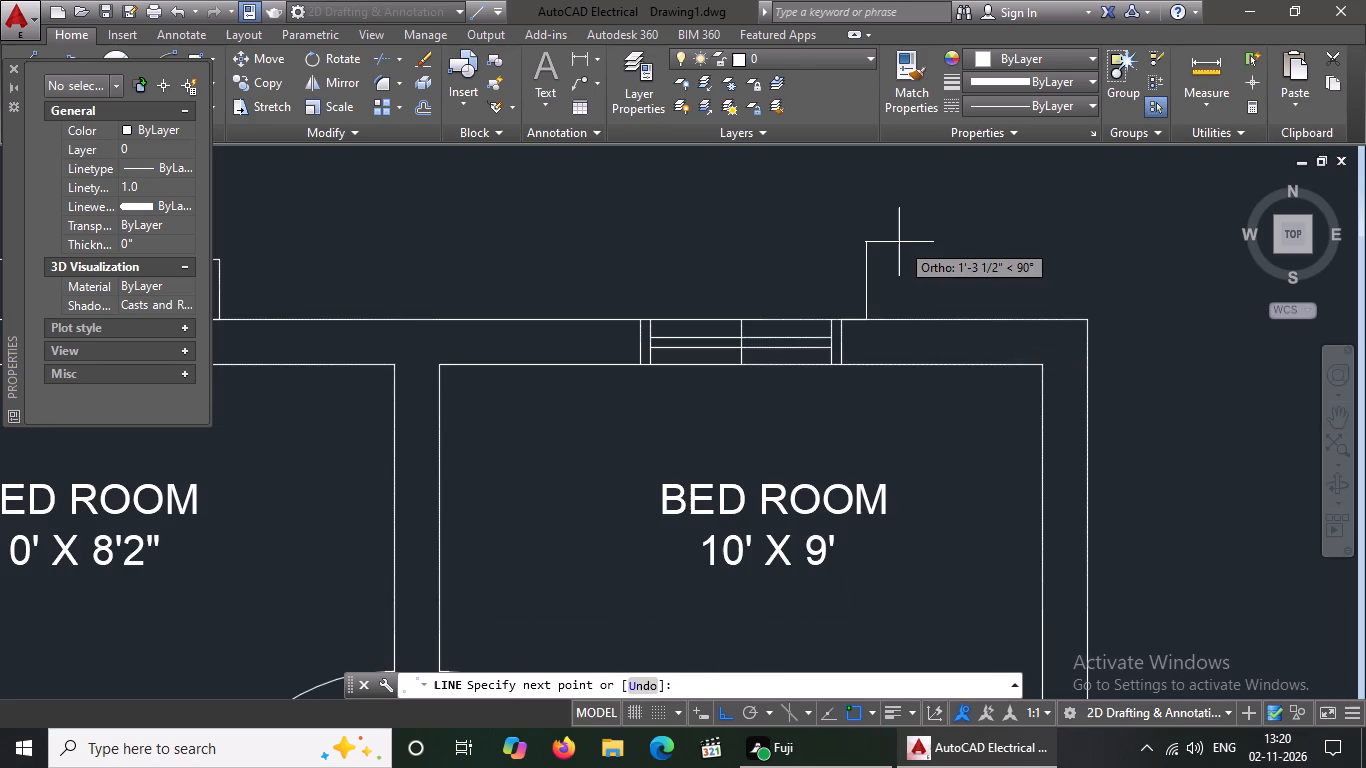
text(1')
key(Return)
key(Return)
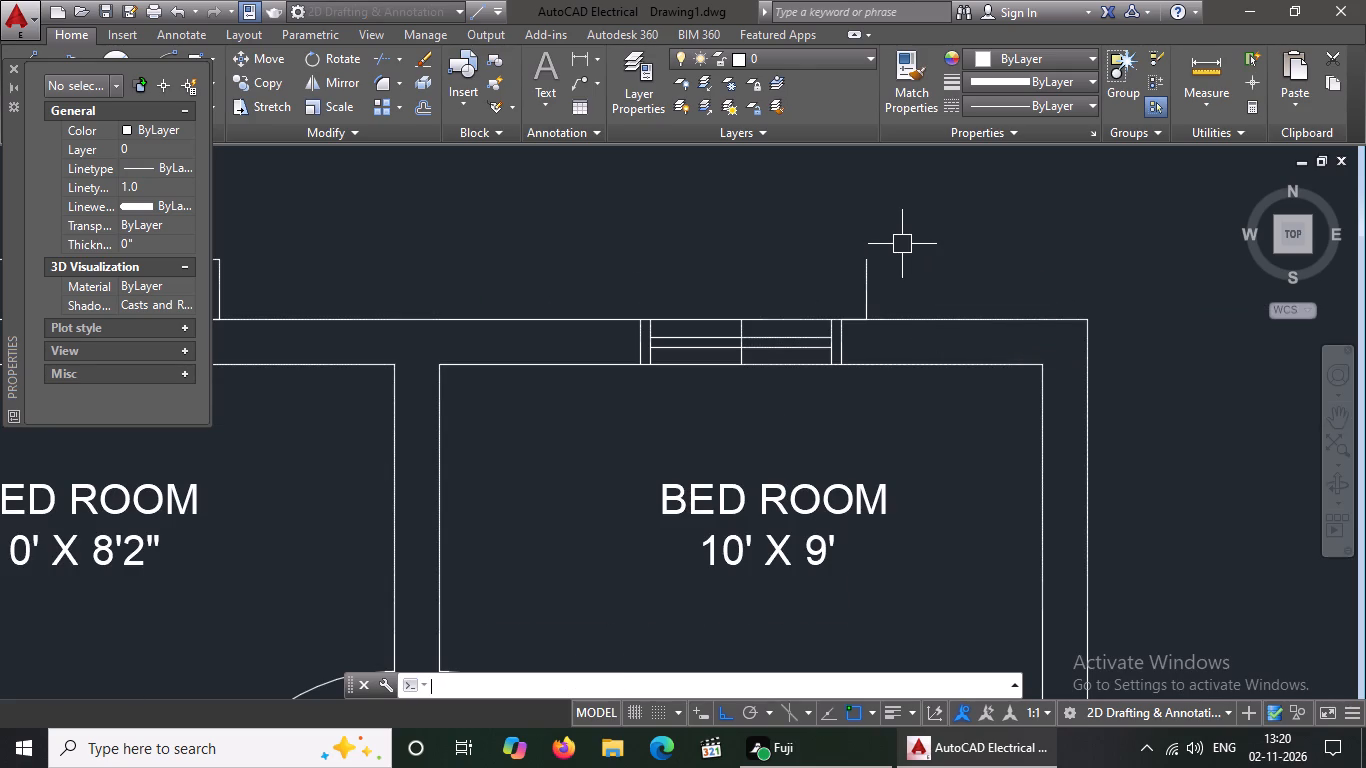
From the frame's northwest corner, draw lines 5" west, 1' north and across to the top of the east projection line.
key(l)
key(Return)
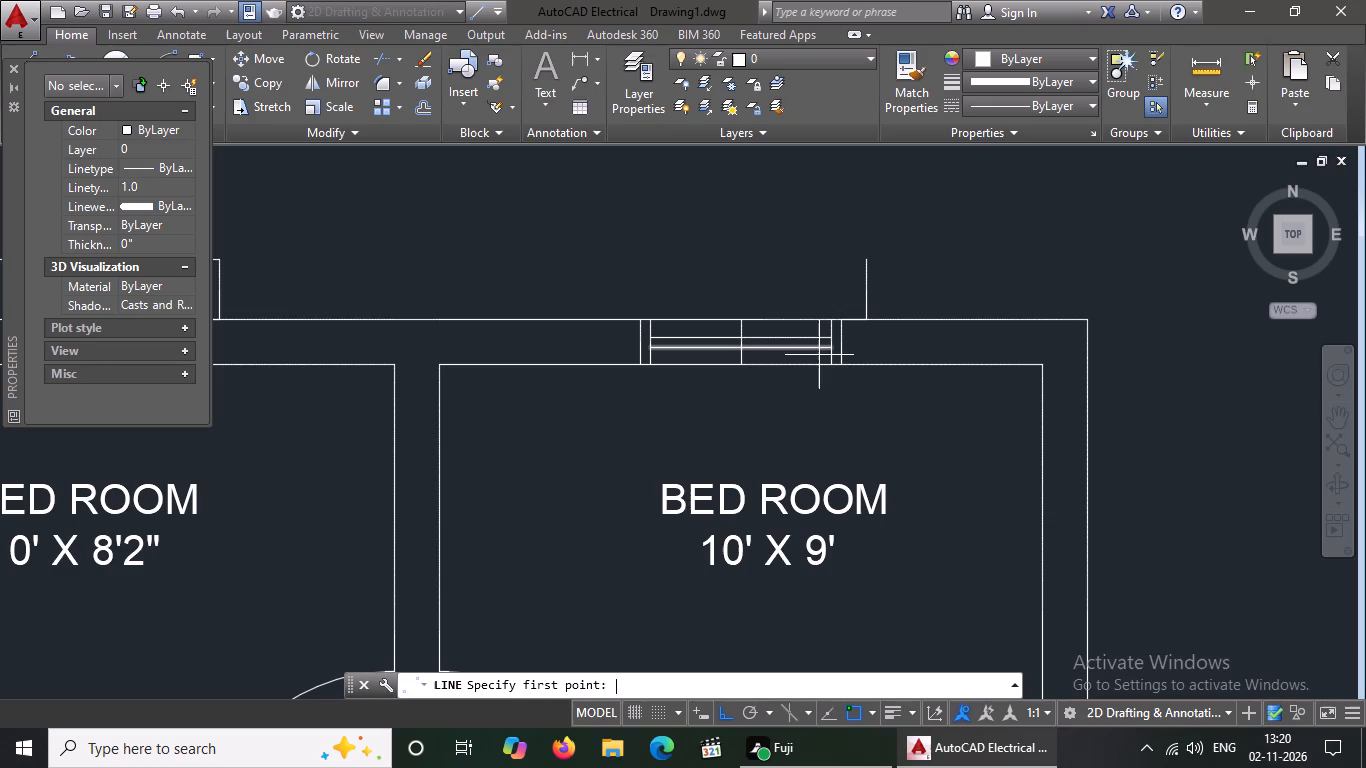
click(633, 329)
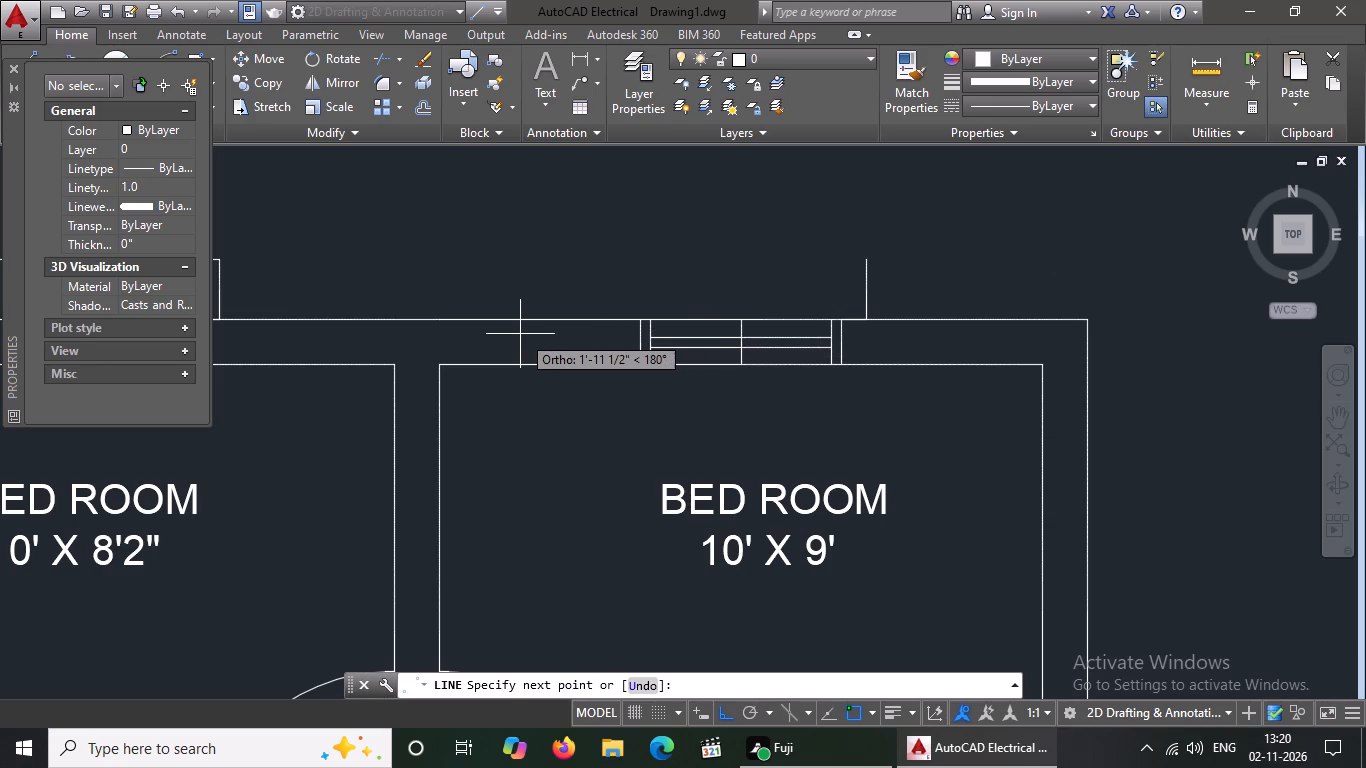
key(5)
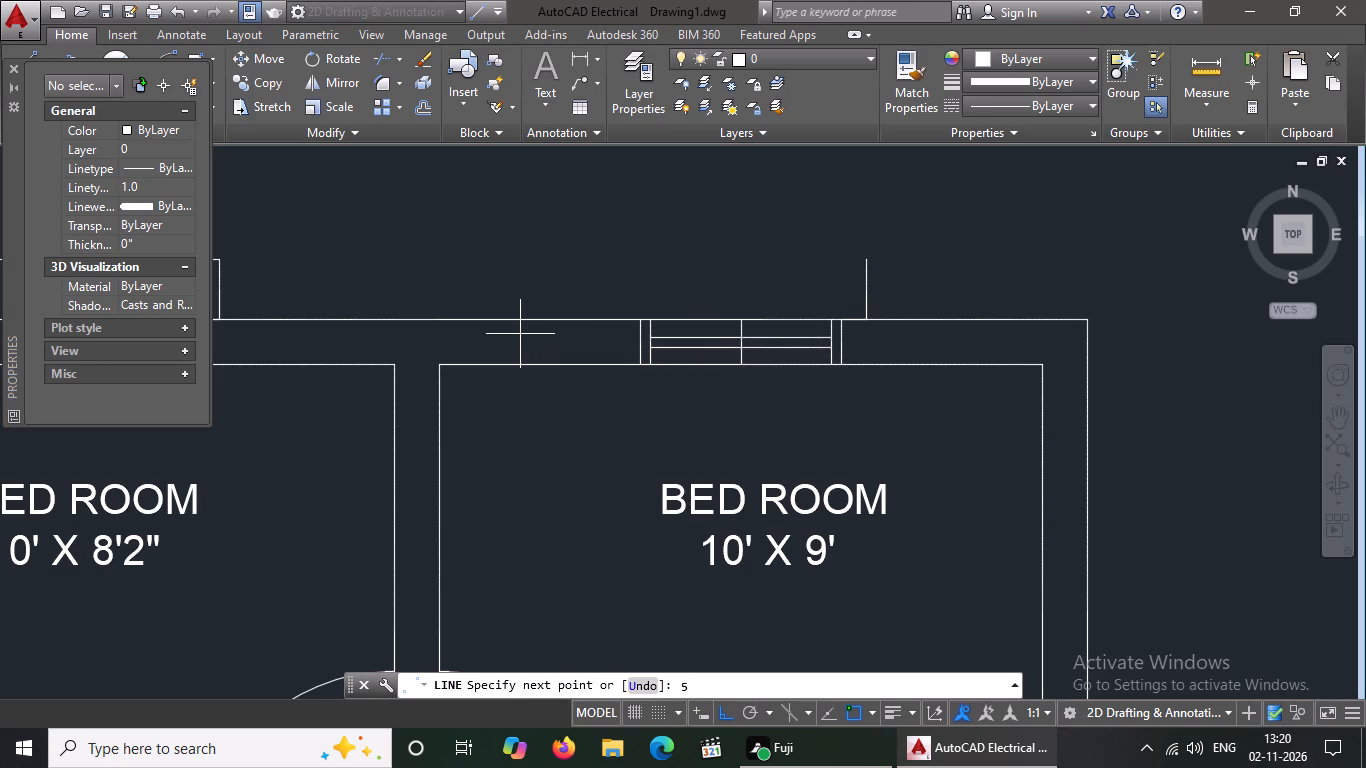
key(shift+quotedbl)
key(Return)
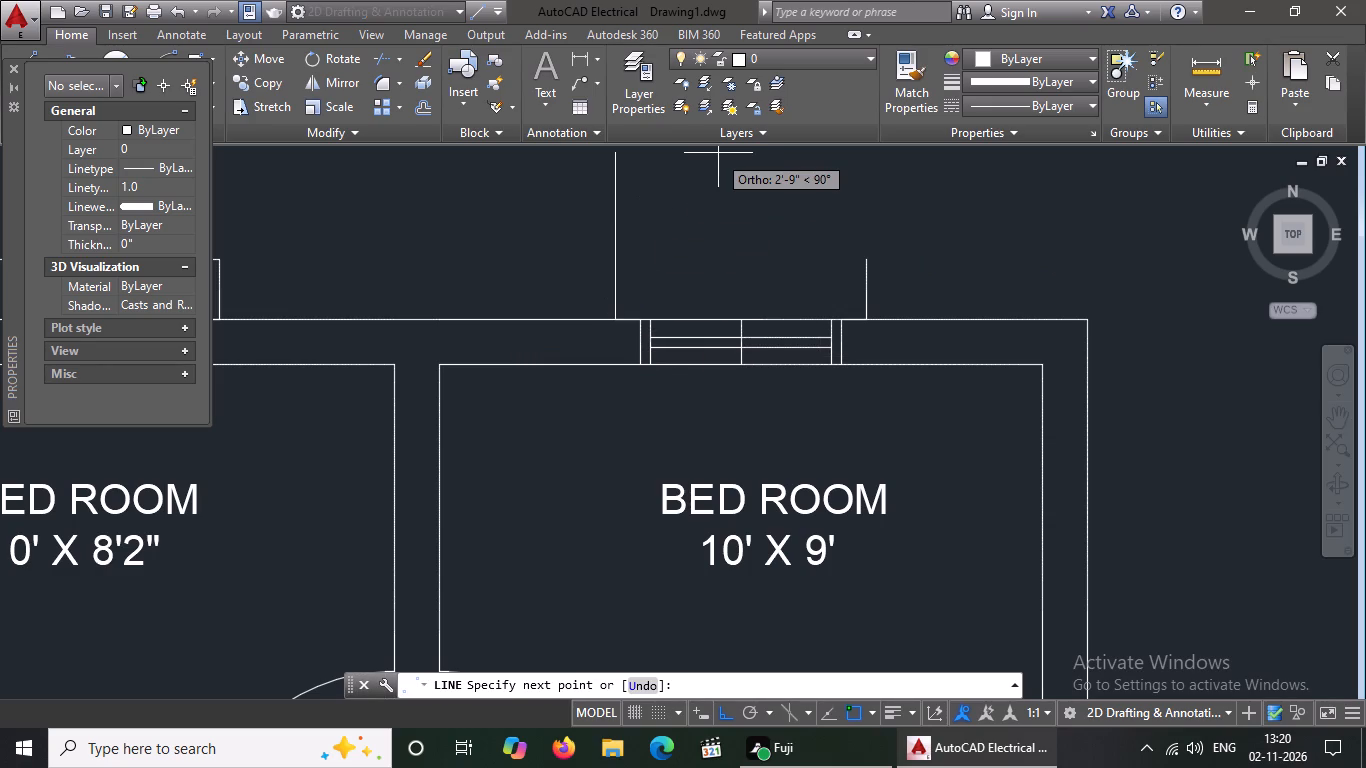
text(1')
key(Return)
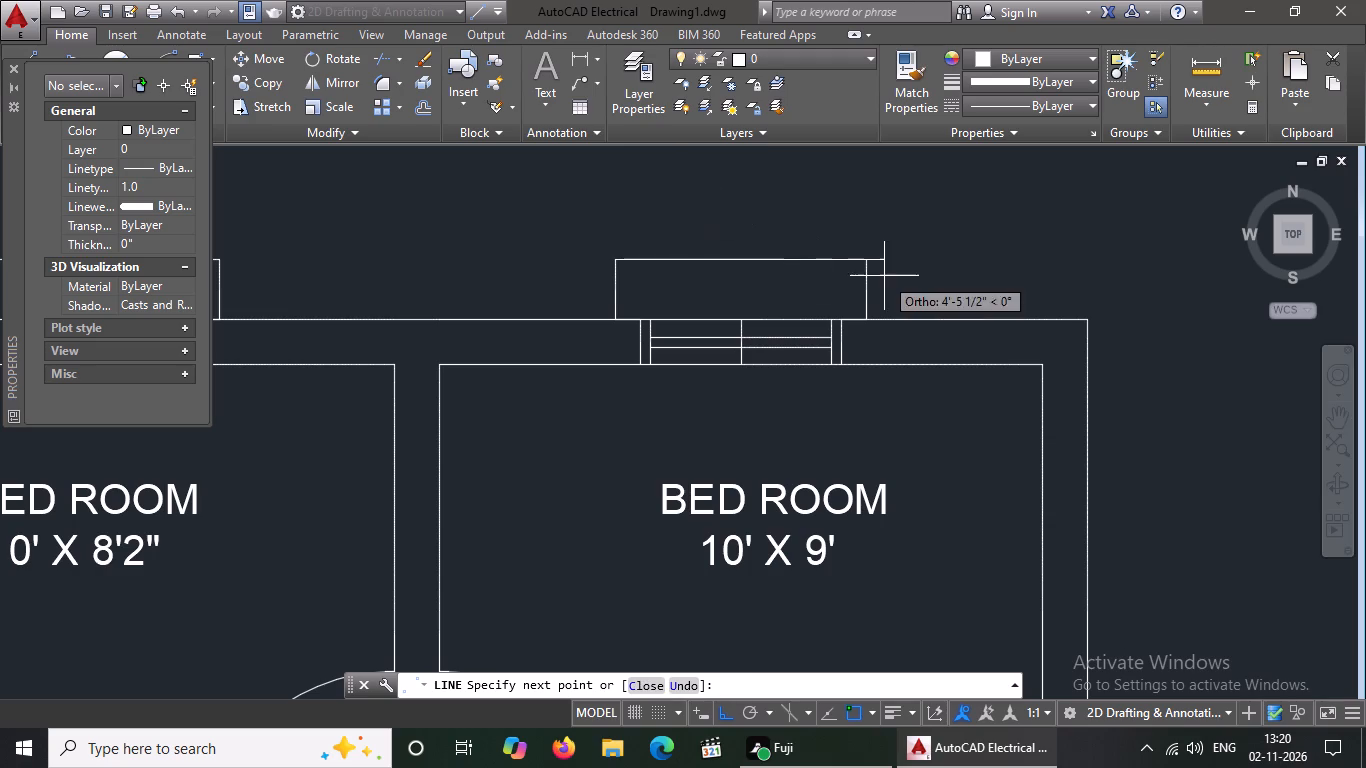
drag(865, 262, 886, 253)
key(Escape)
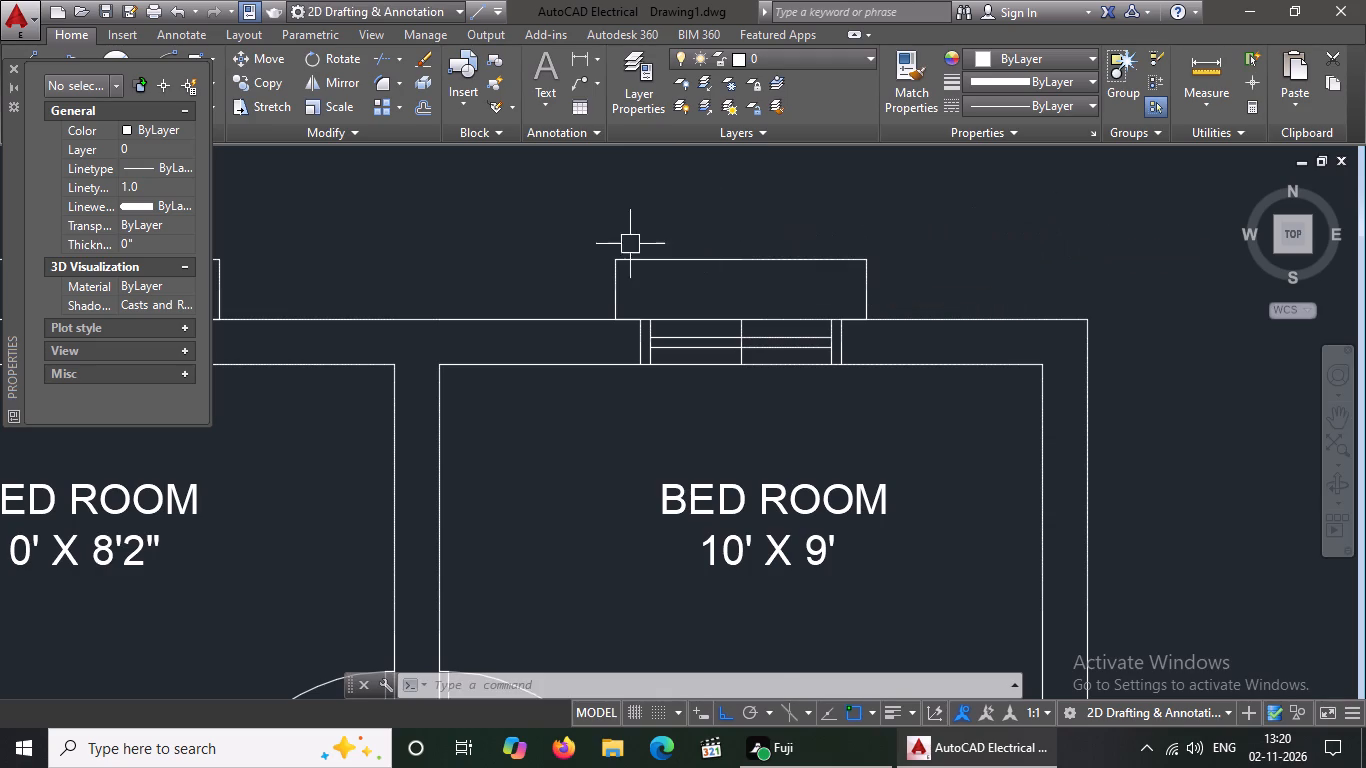
Select the five projection lines outside the BED ROOM 10' X 9' window and assign them the dashed ACAD linetype.
drag(533, 230, 544, 231)
click(931, 328)
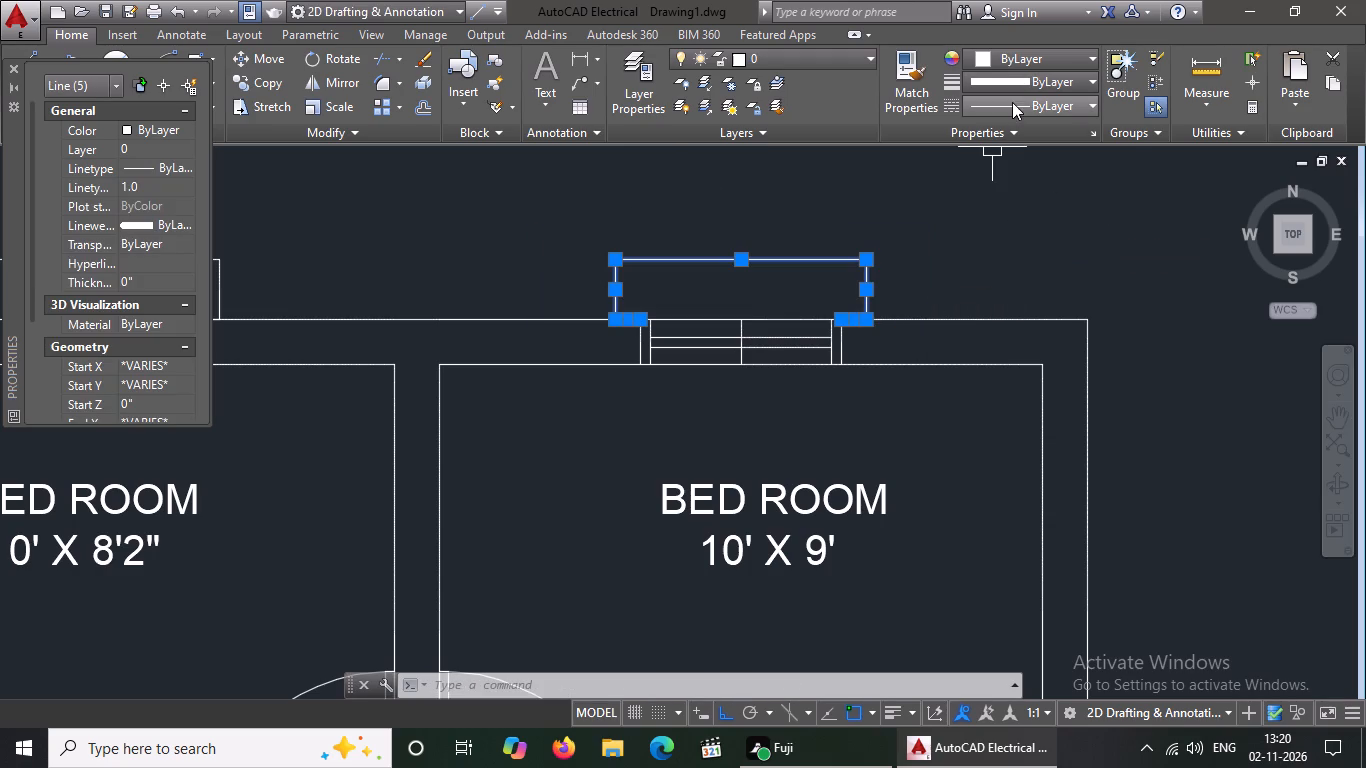
click(1012, 102)
click(1022, 179)
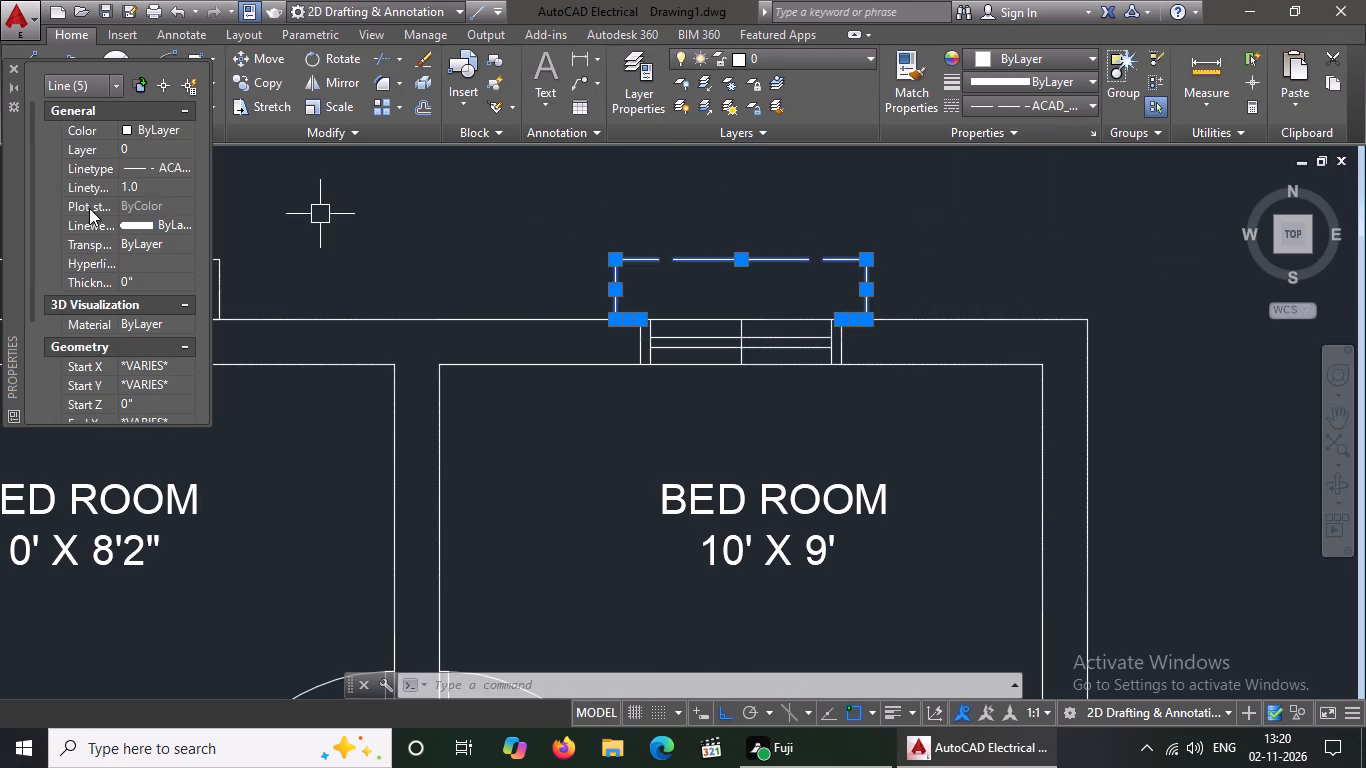
Set the linetype scale of the selected projection lines to 1.5 and deselect them.
click(159, 189)
key(BackSpace)
key(BackSpace)
key(BackSpace)
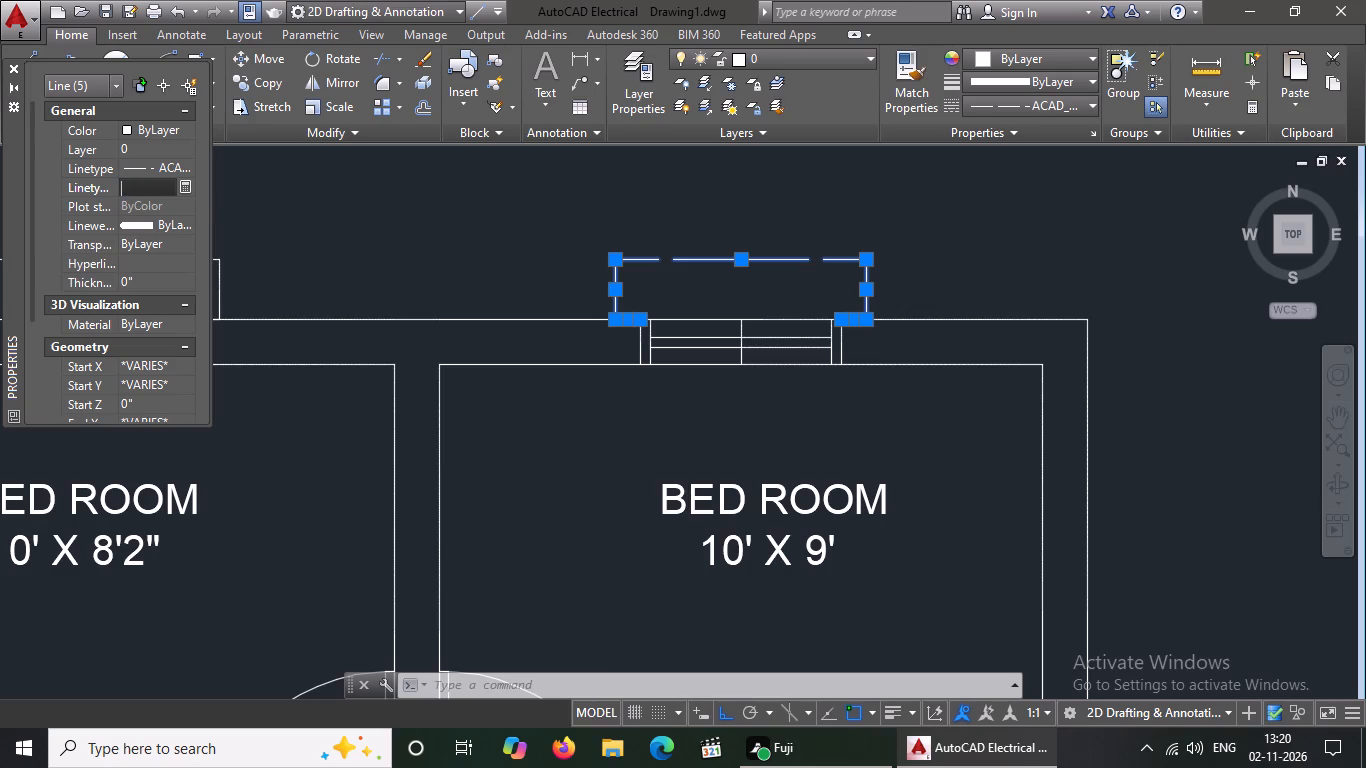
text(1.5)
key(Return)
key(Escape)
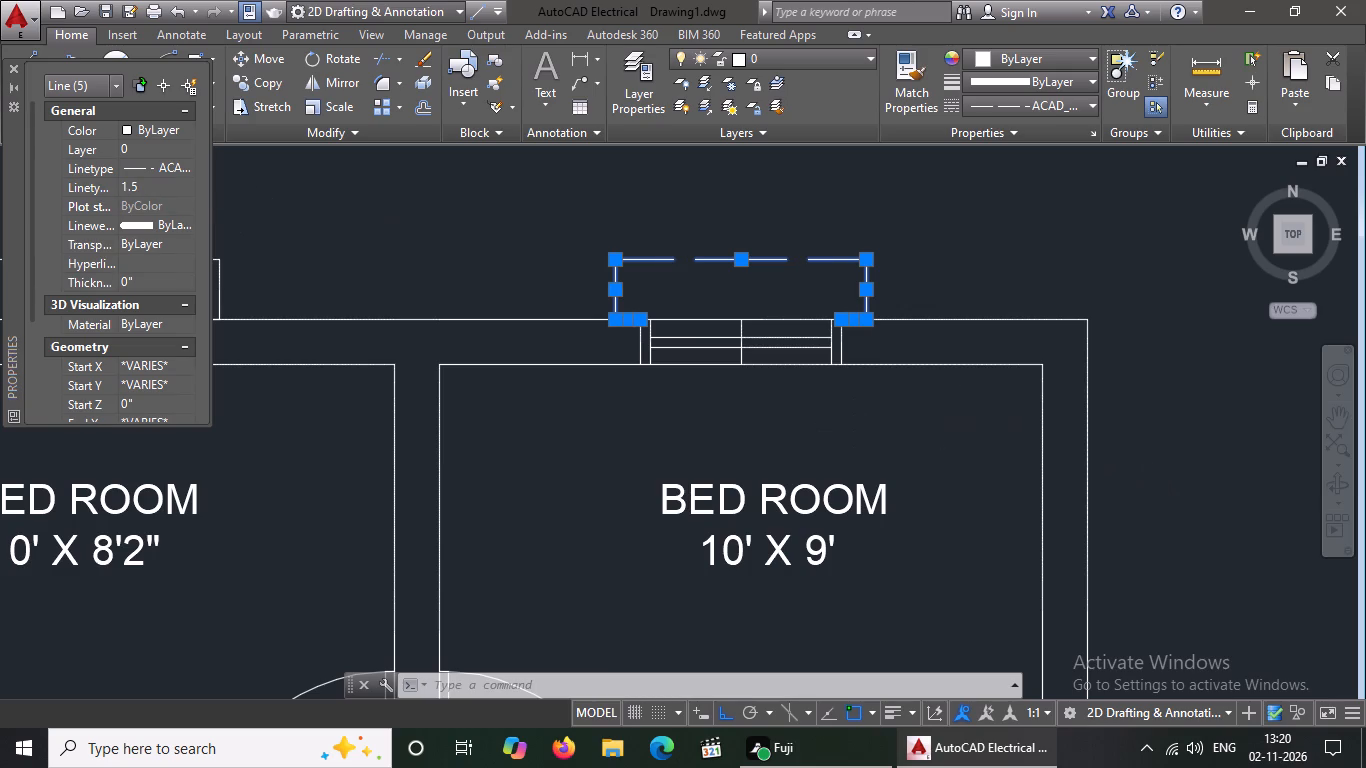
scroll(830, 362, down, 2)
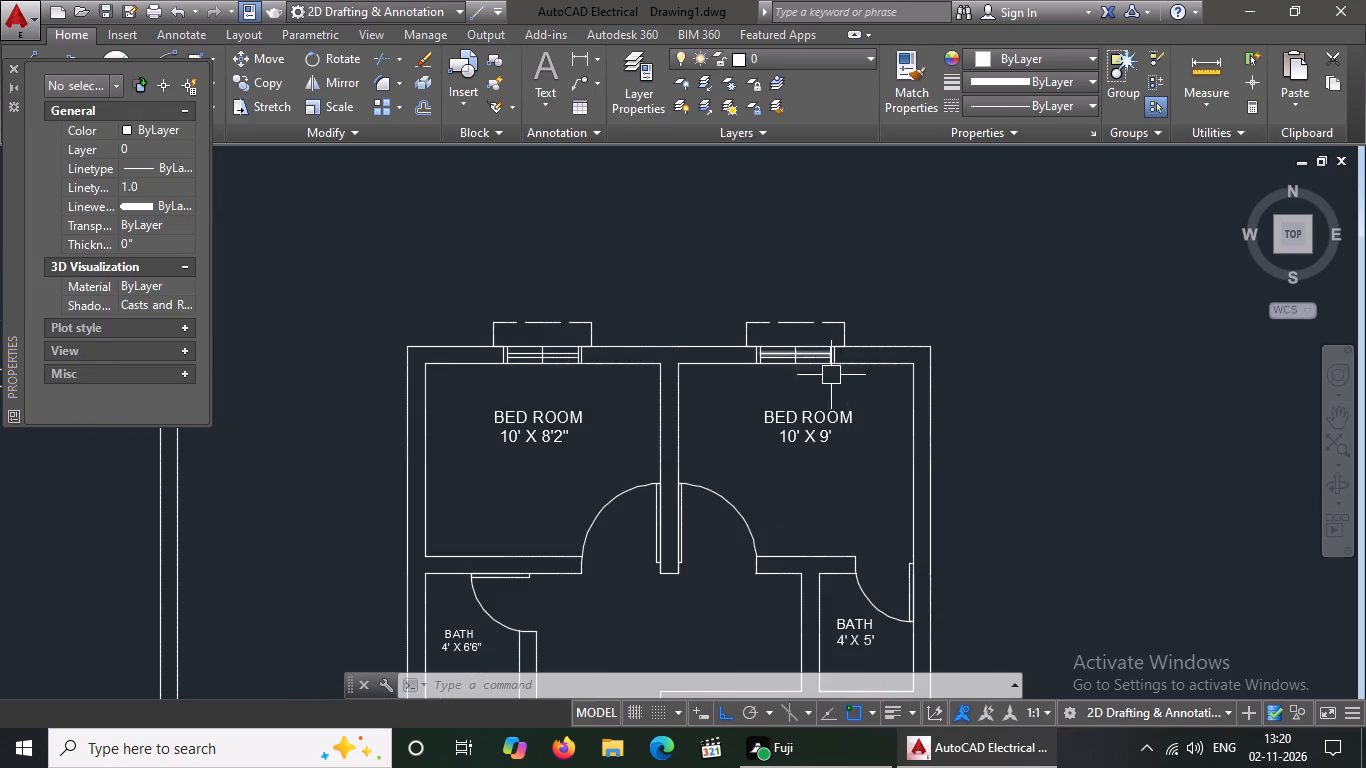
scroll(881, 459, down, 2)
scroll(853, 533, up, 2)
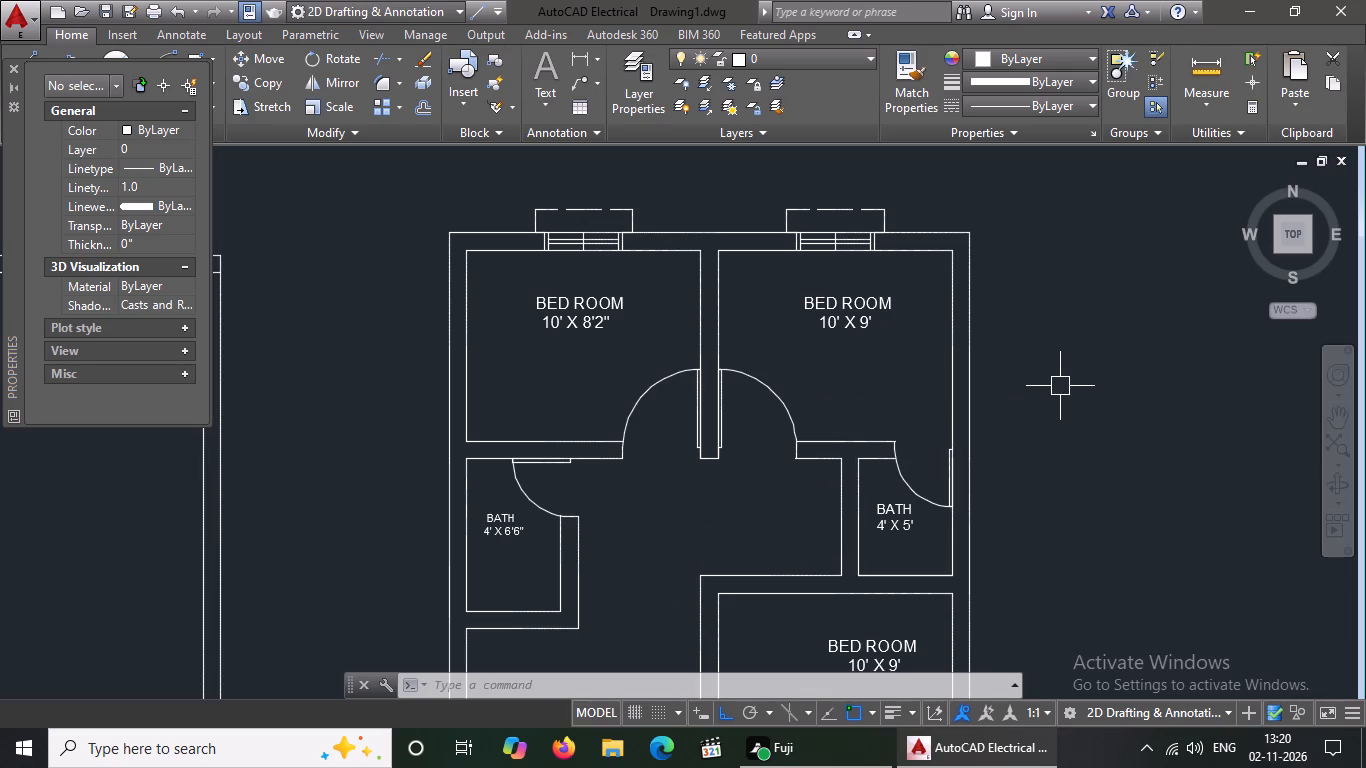
Draw a 9" line west across the outer wall from the midpoint of BED ROOM 10' X 8'2"'s inner west wall line.
key(Escape)
key(l)
key(Return)
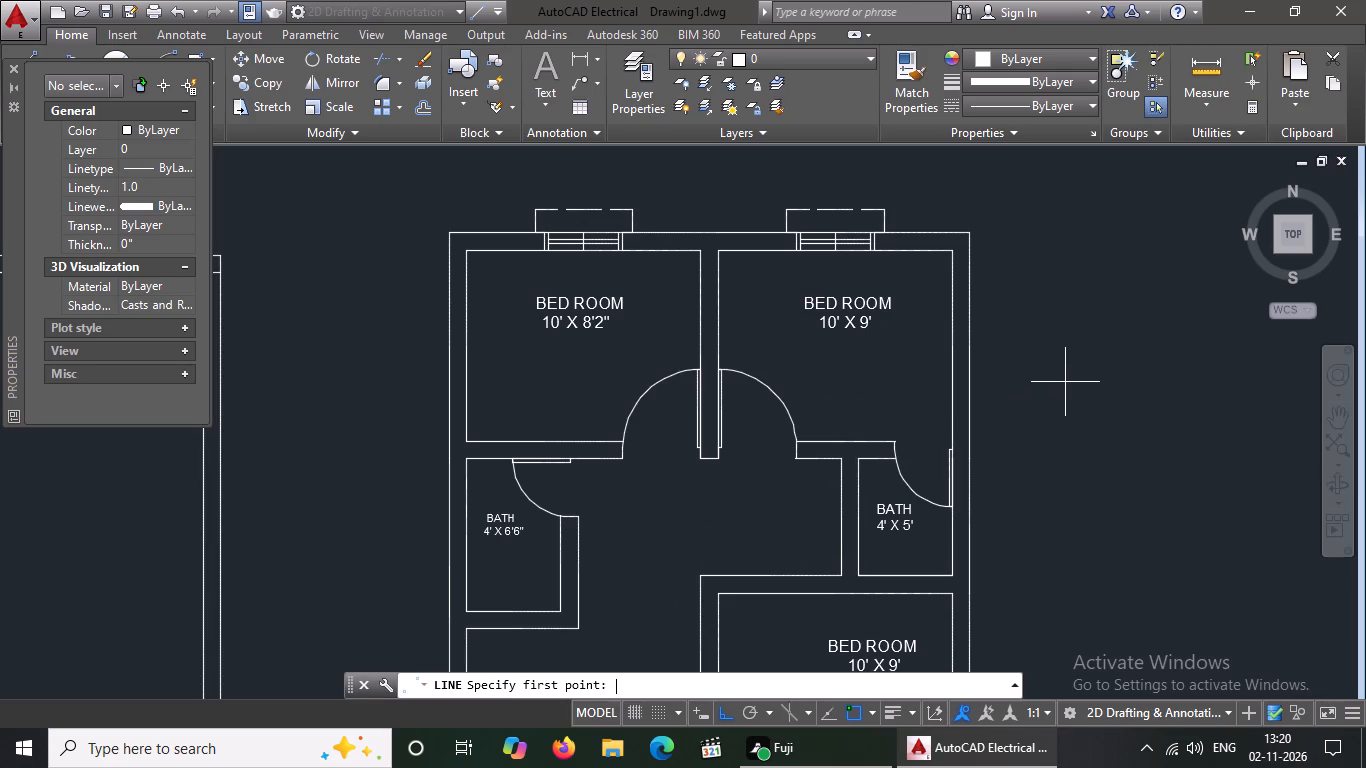
click(466, 345)
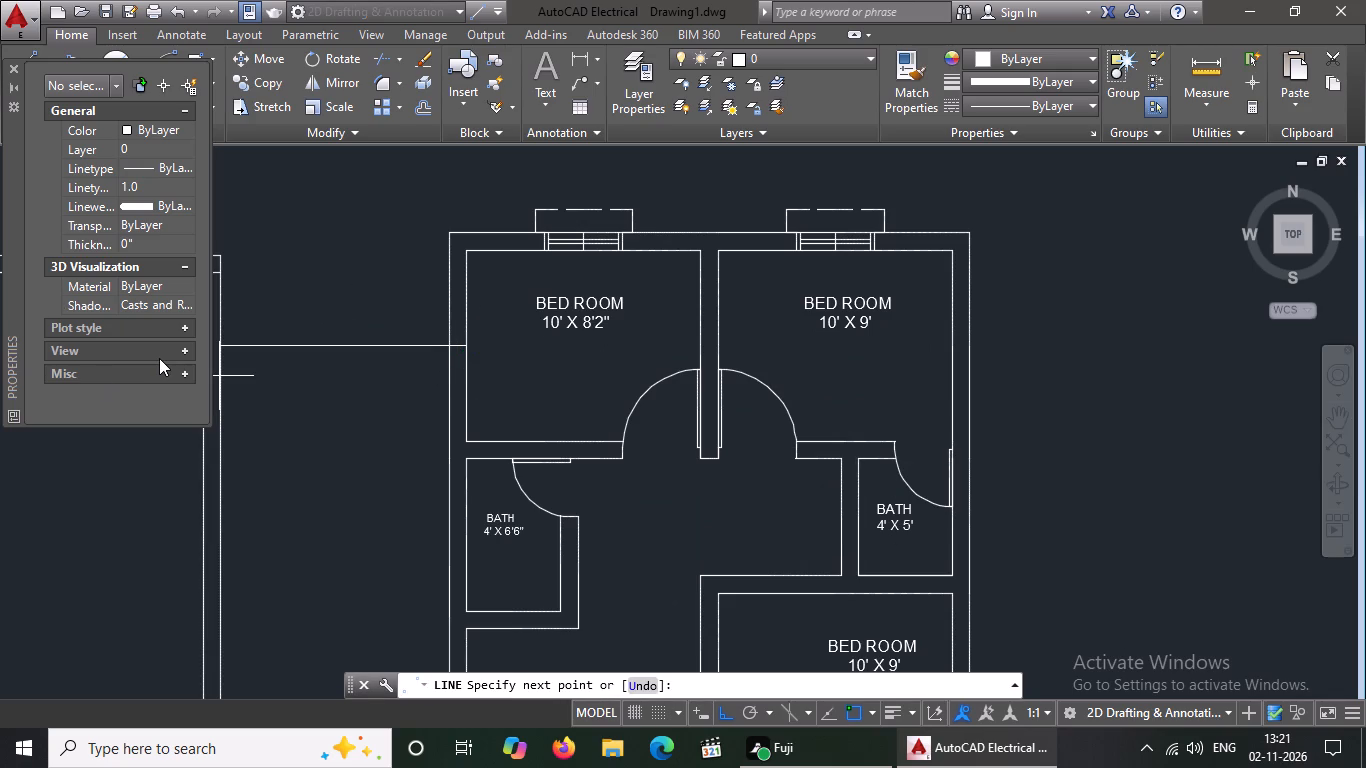
key(9)
key(shift+quotedbl)
key(Return)
key(Return)
key(Escape)
Draw a 9" line east across the outer wall from the midpoint of the northern BED ROOM 10' X 9''s inner east wall line.
key(l)
key(Return)
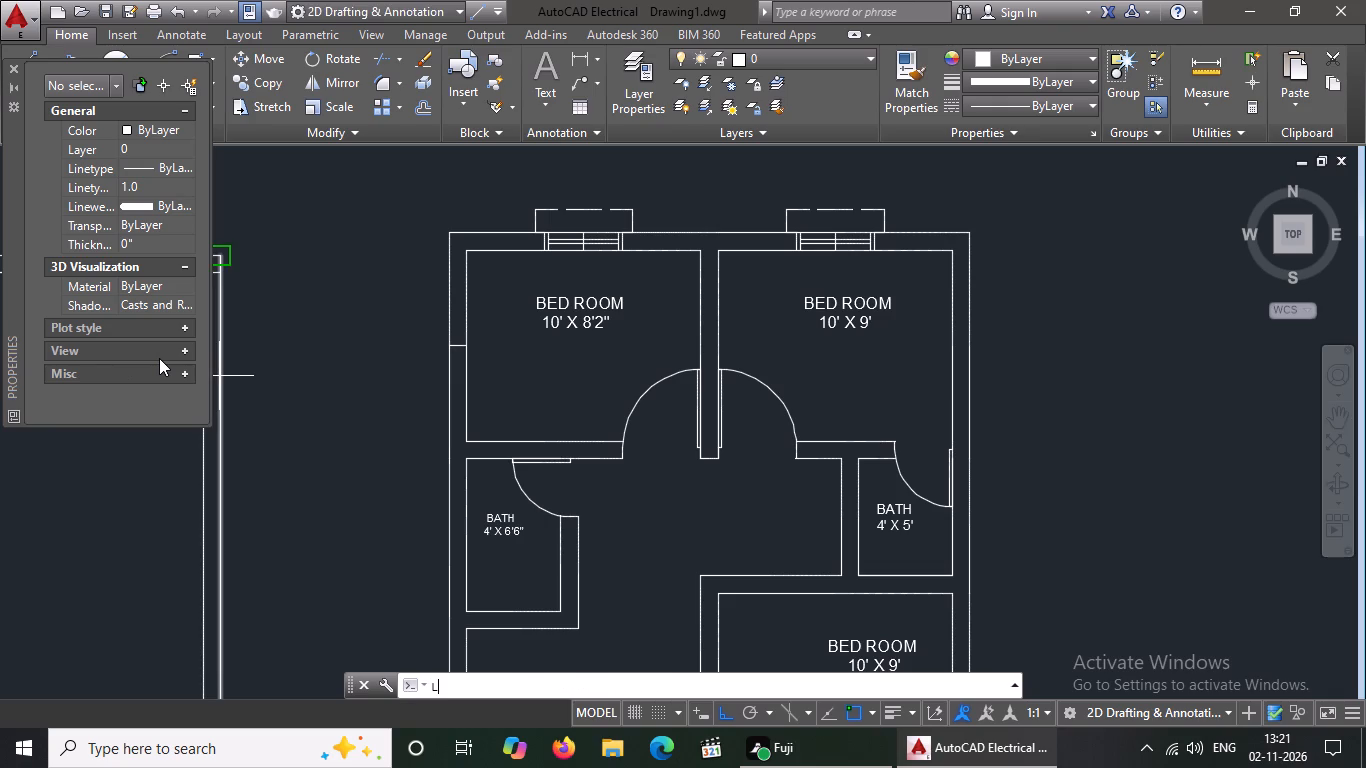
click(949, 342)
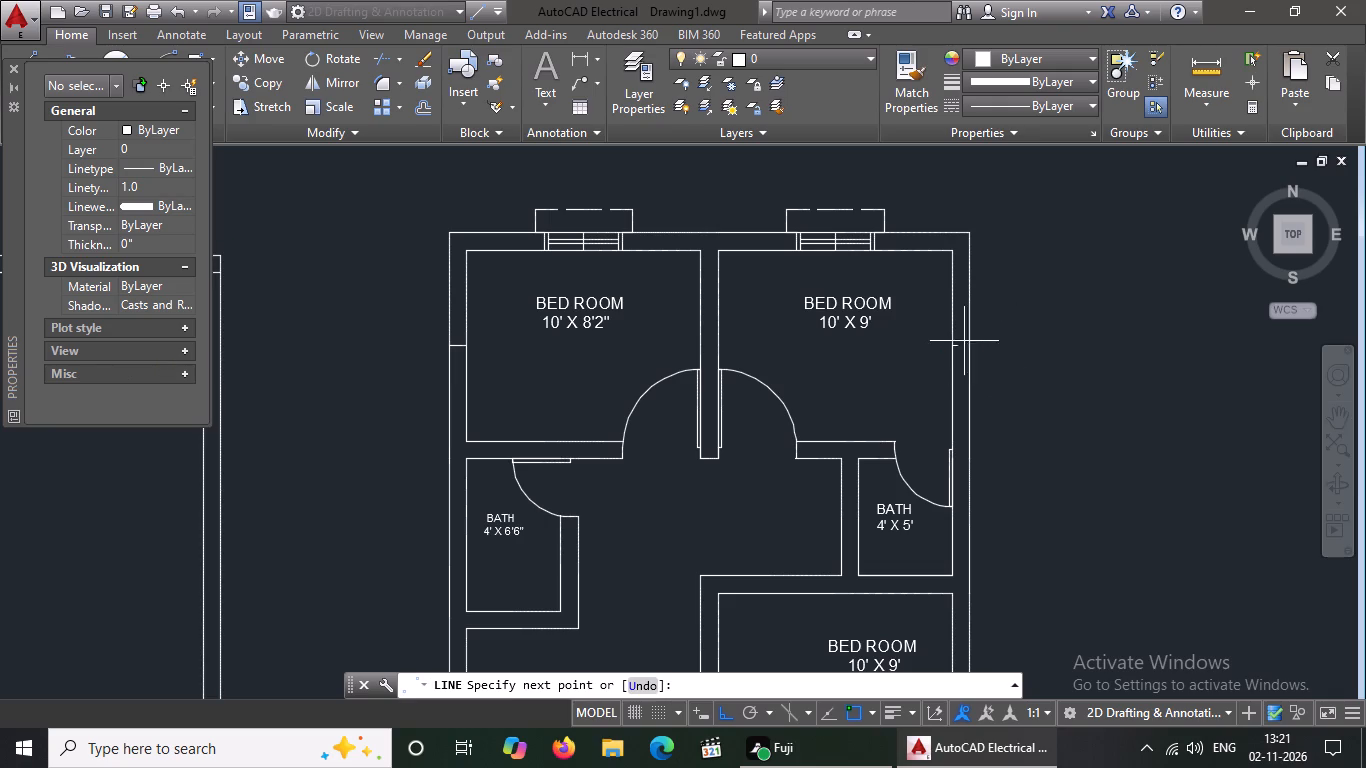
key(9)
key(shift+quotedbl)
key(Return)
key(Return)
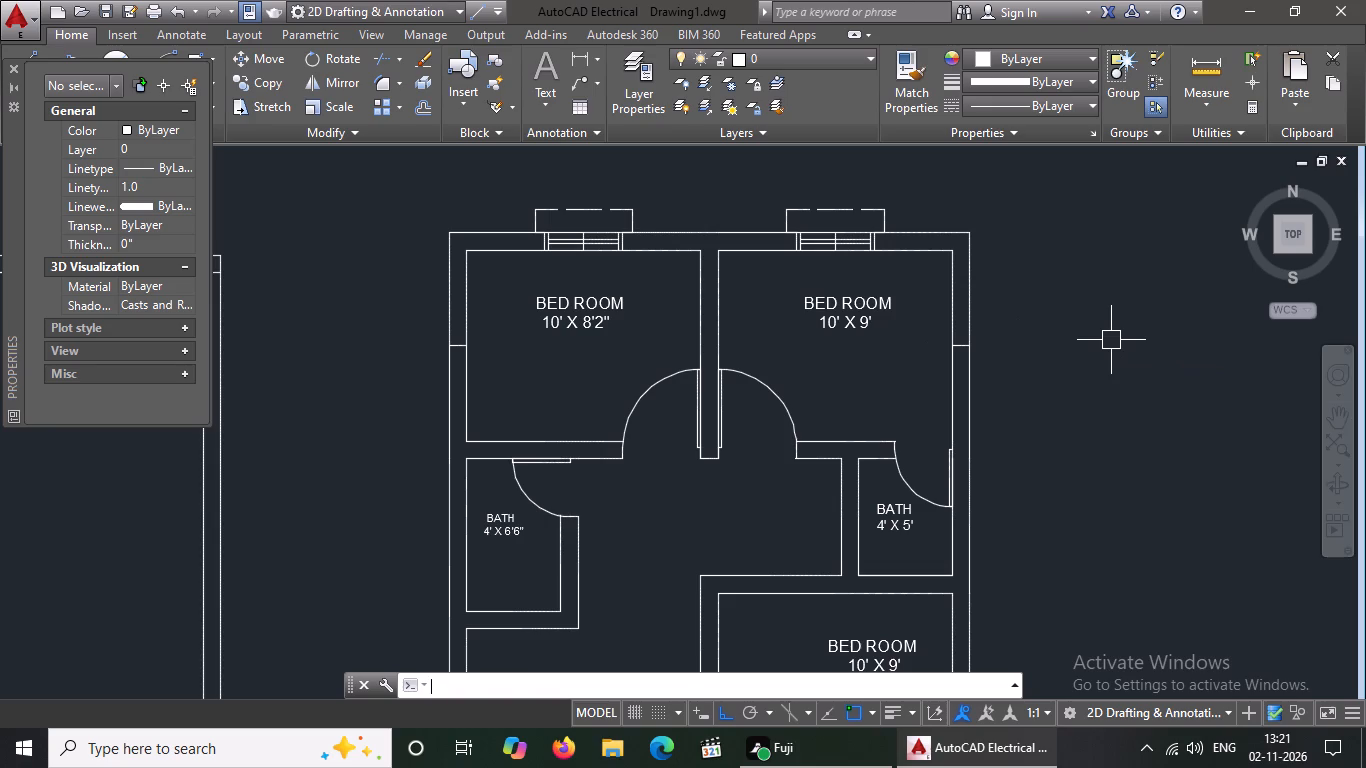
key(Escape)
Offset the line across the west wall of BED ROOM 10' X 8'2" by 1.5' to both north and south.
key(o)
key(Return)
text(1.5')
key(Return)
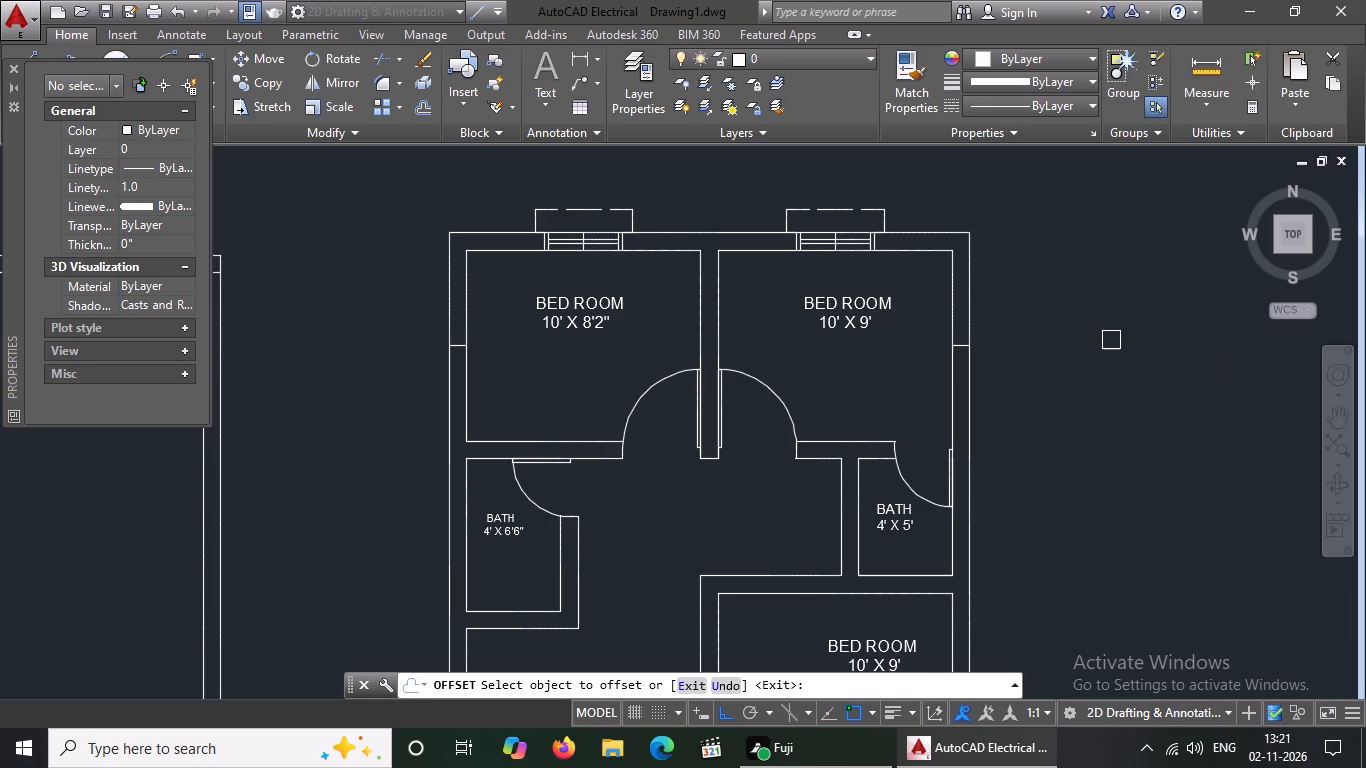
scroll(461, 345, up, 3)
drag(432, 348, 446, 311)
click(452, 208)
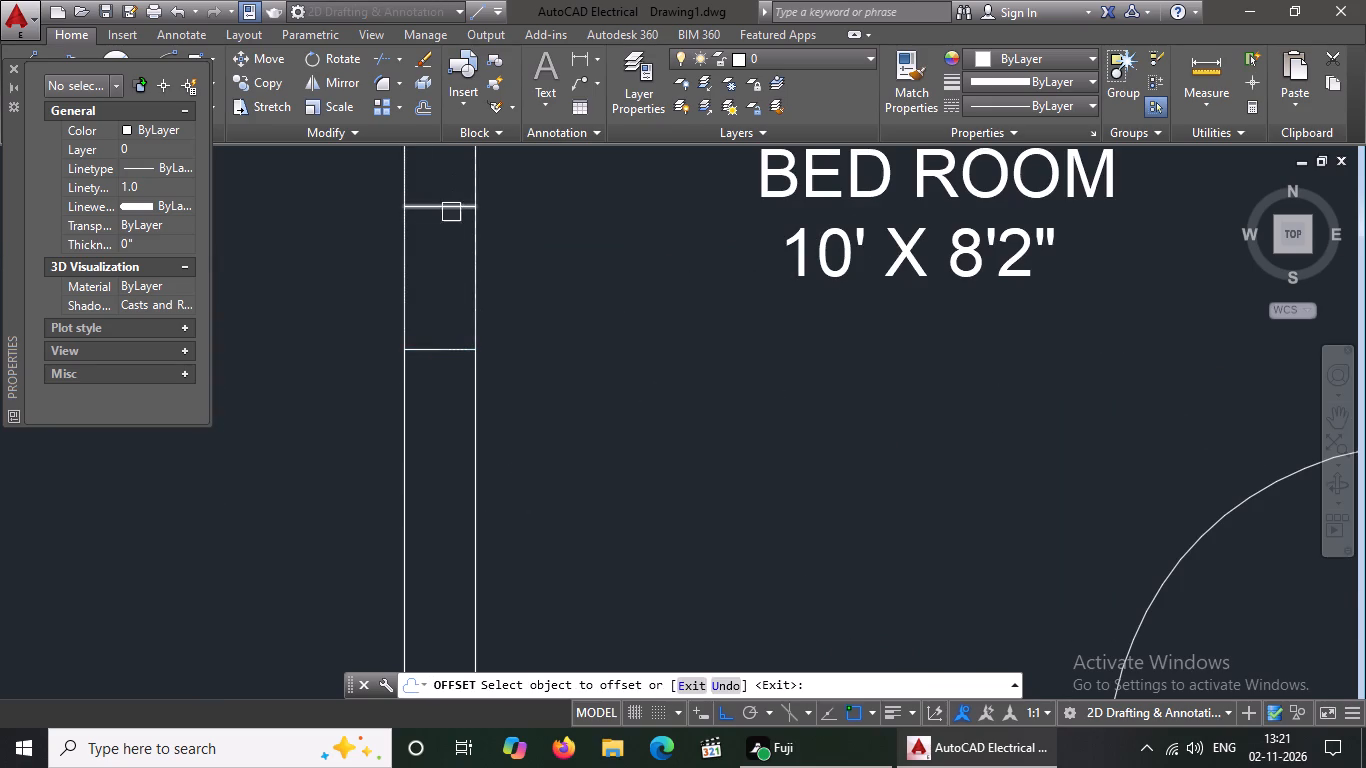
drag(436, 353, 440, 373)
click(452, 453)
scroll(417, 352, down, 3)
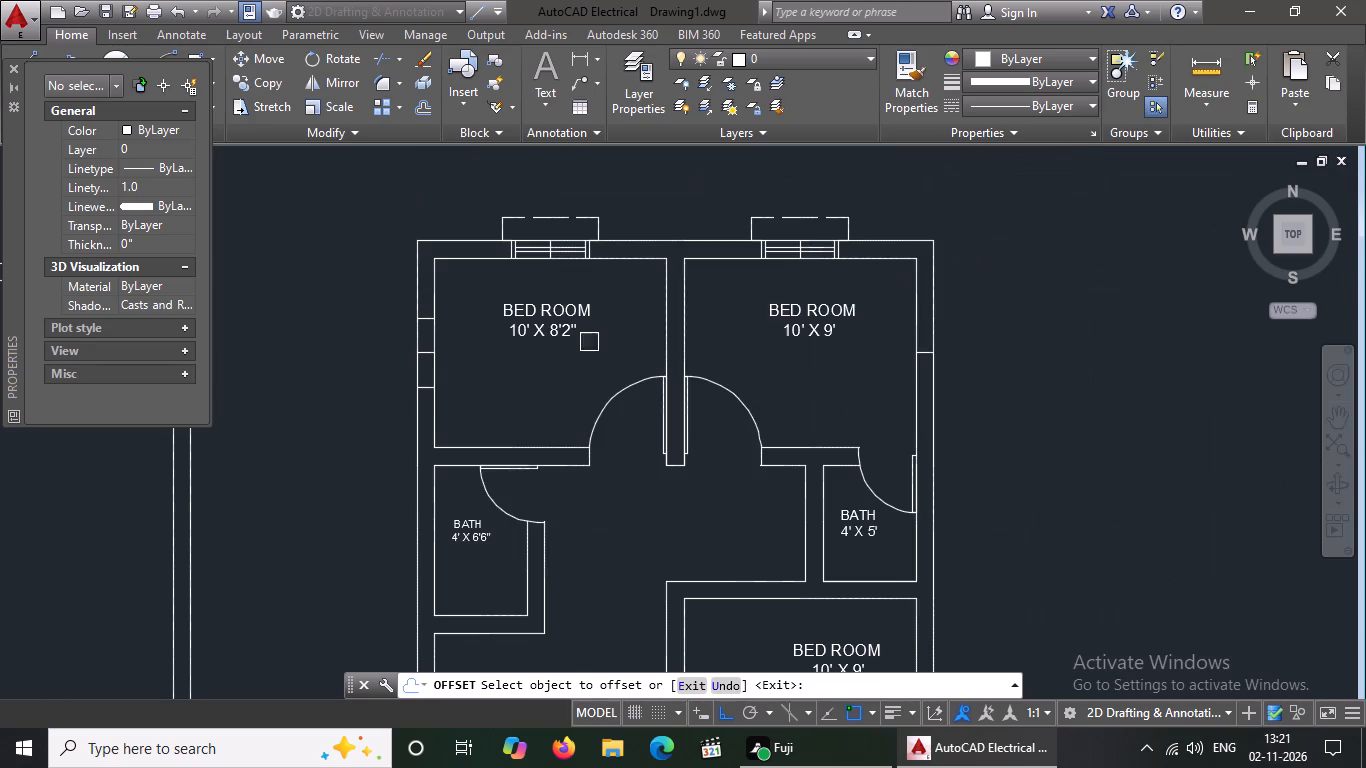
Offset the line across the east wall of BED ROOM 10' X 9' by 1.5' to both north and south.
scroll(978, 342, up, 2)
drag(835, 373, 853, 323)
click(875, 262)
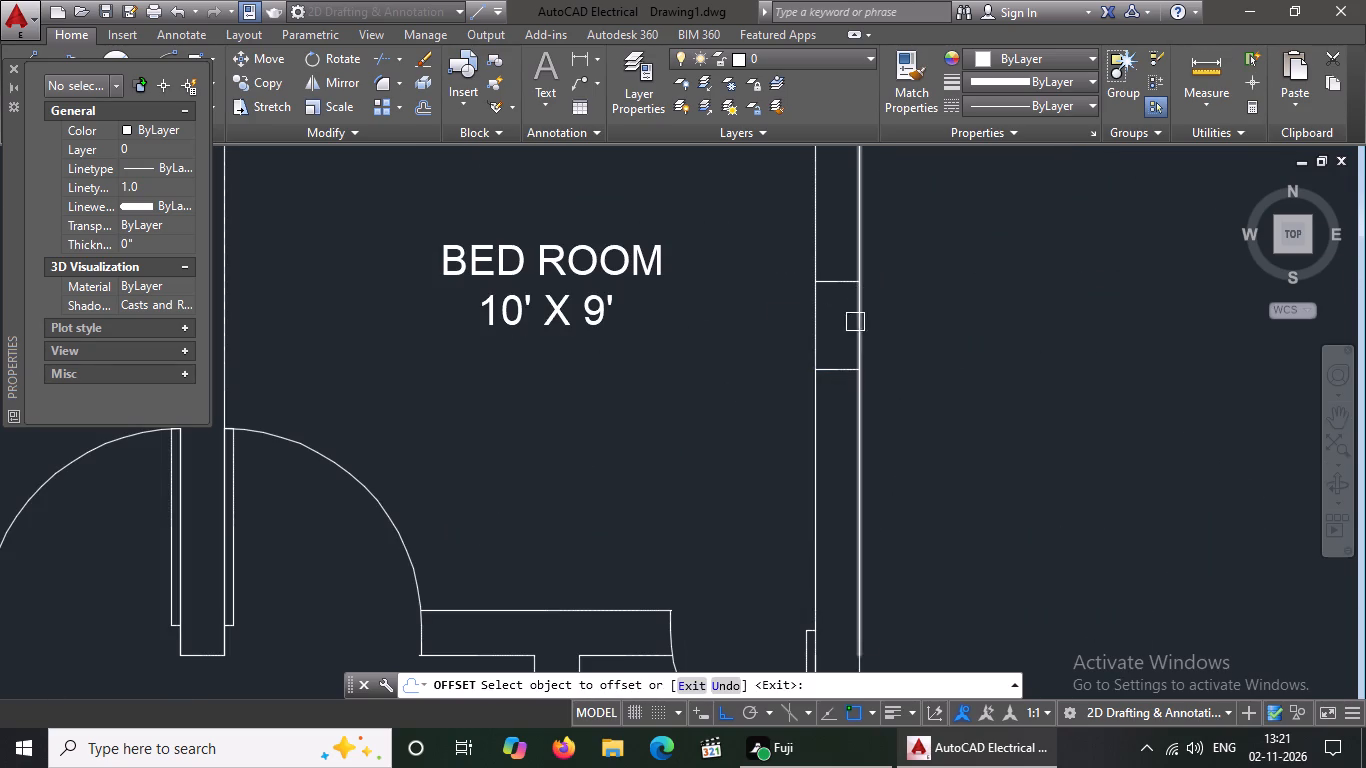
click(838, 369)
click(830, 445)
scroll(913, 387, down, 4)
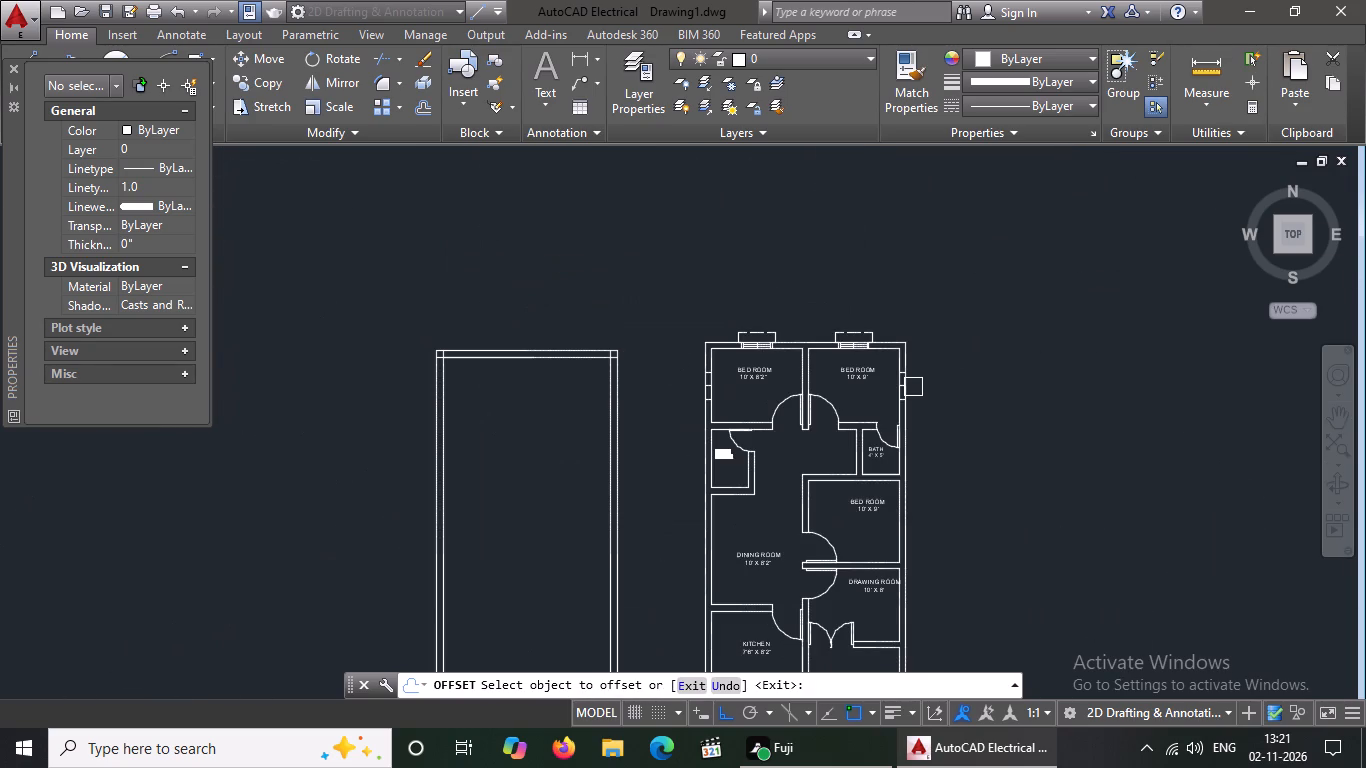
key(Escape)
Draw a vertical centre line in the east wall's window opening, joining the midpoints of its north and south end lines.
key(l)
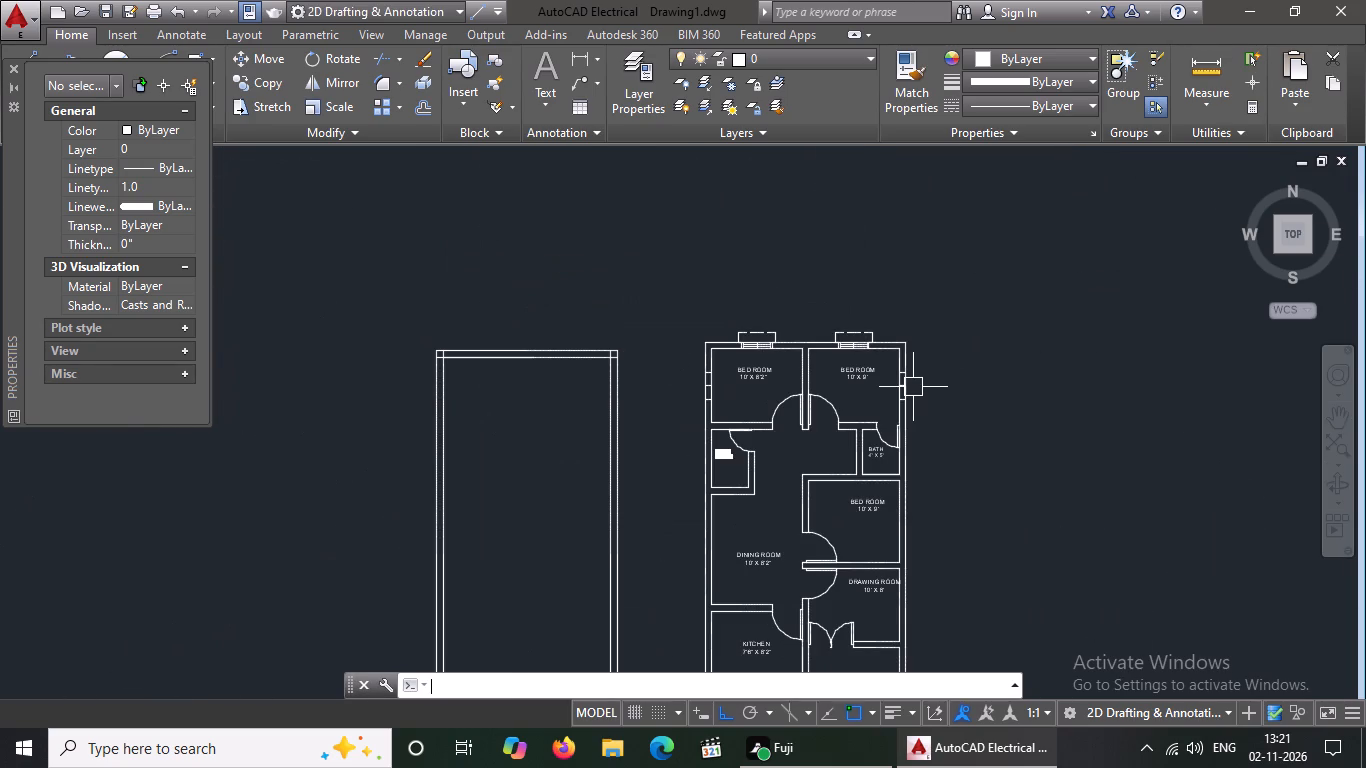
key(Return)
scroll(912, 344, up, 2)
scroll(879, 429, up, 2)
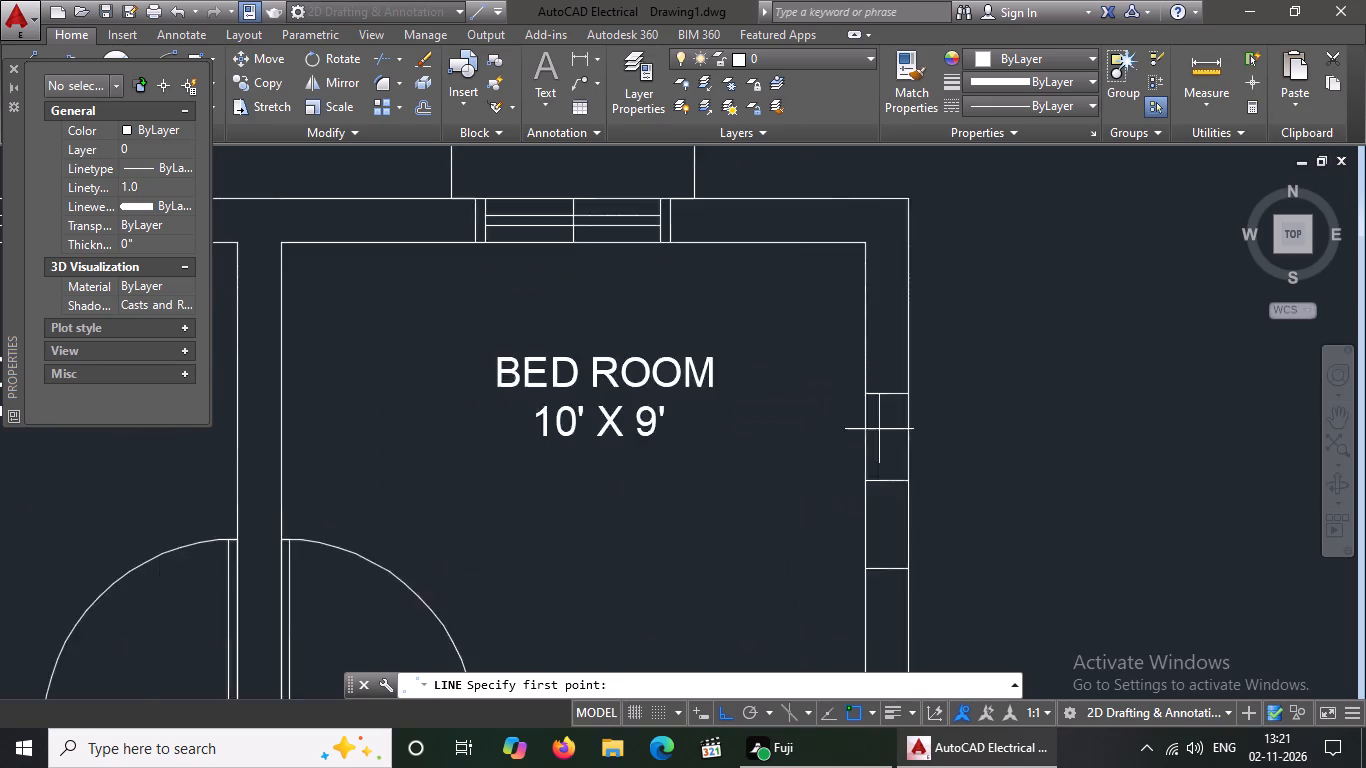
scroll(879, 429, up, 1)
click(883, 374)
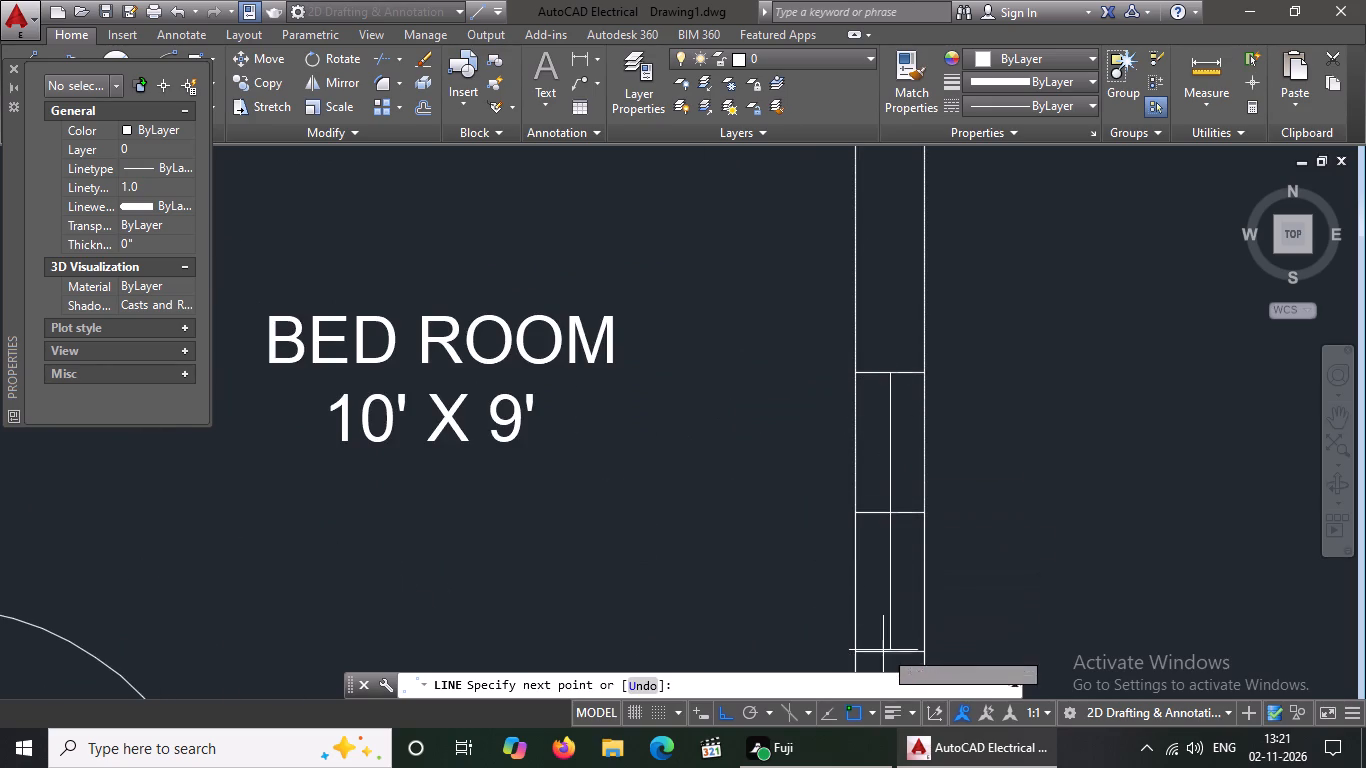
click(897, 650)
scroll(1065, 570, down, 3)
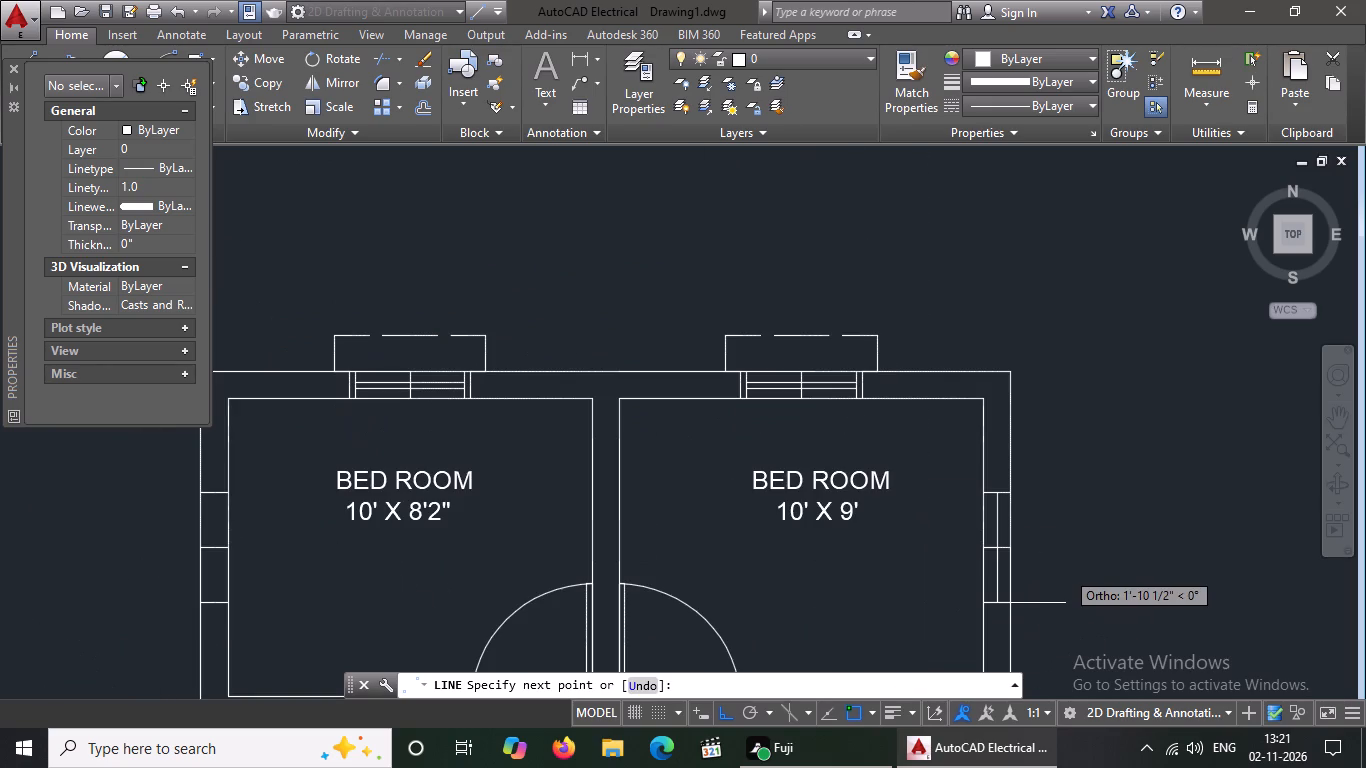
key(Escape)
Draw a vertical centre line in the west wall's window opening, joining the midpoints of its north and south end lines.
key(l)
key(Return)
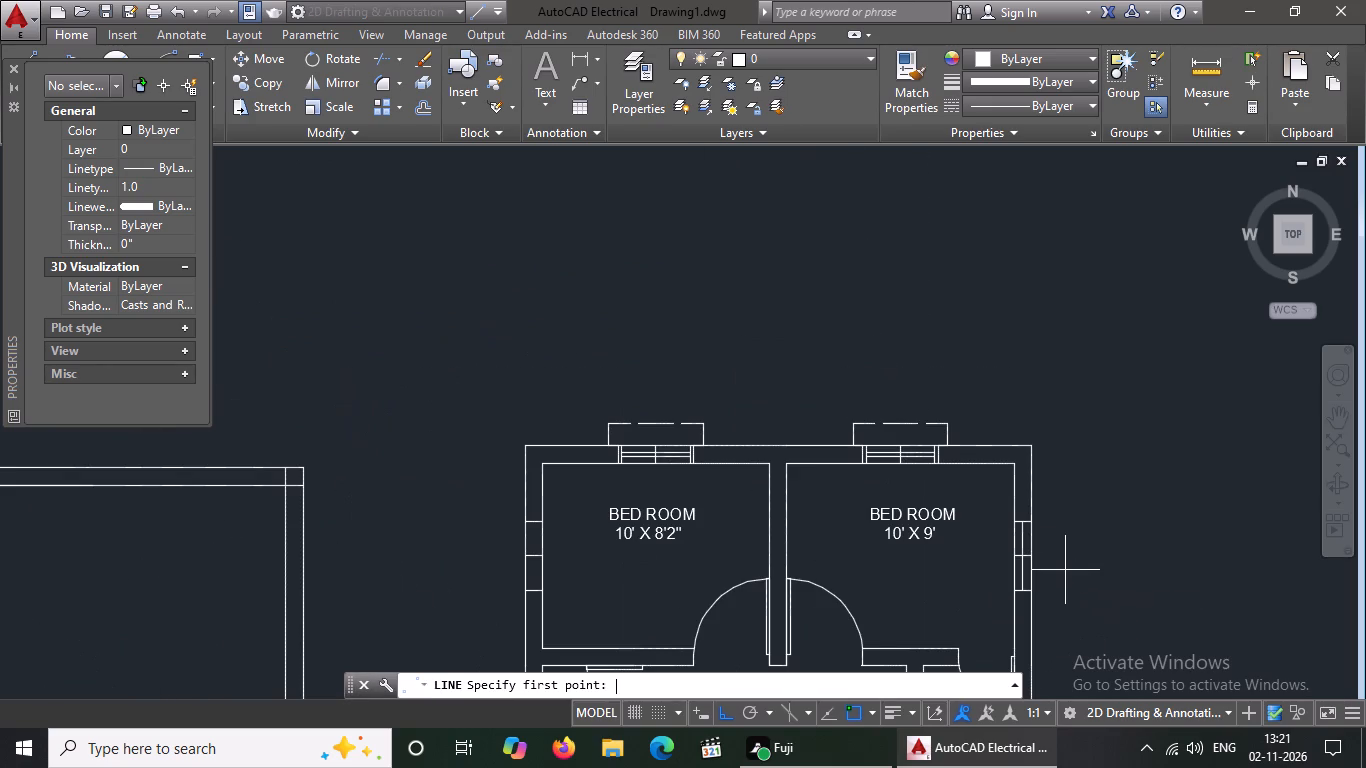
scroll(839, 480, down, 2)
scroll(779, 542, up, 2)
scroll(640, 483, up, 3)
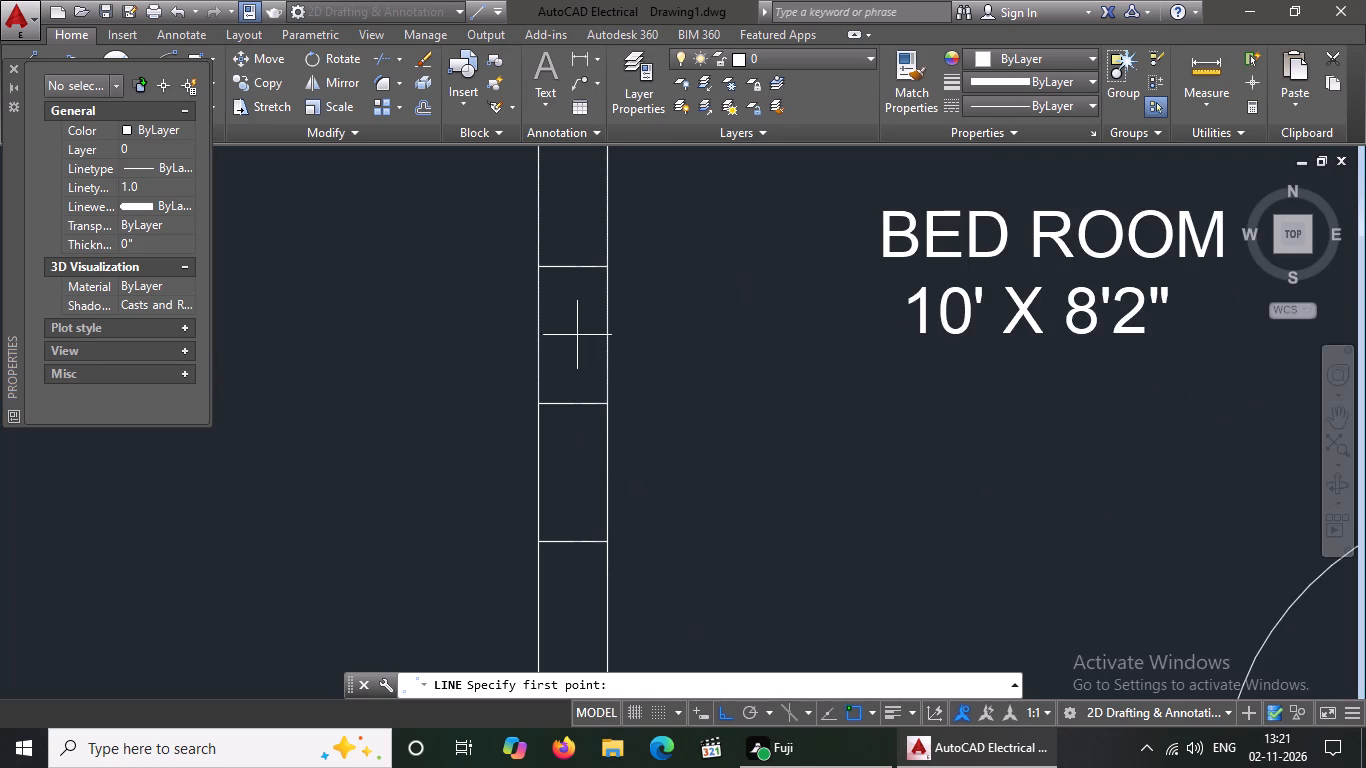
click(571, 263)
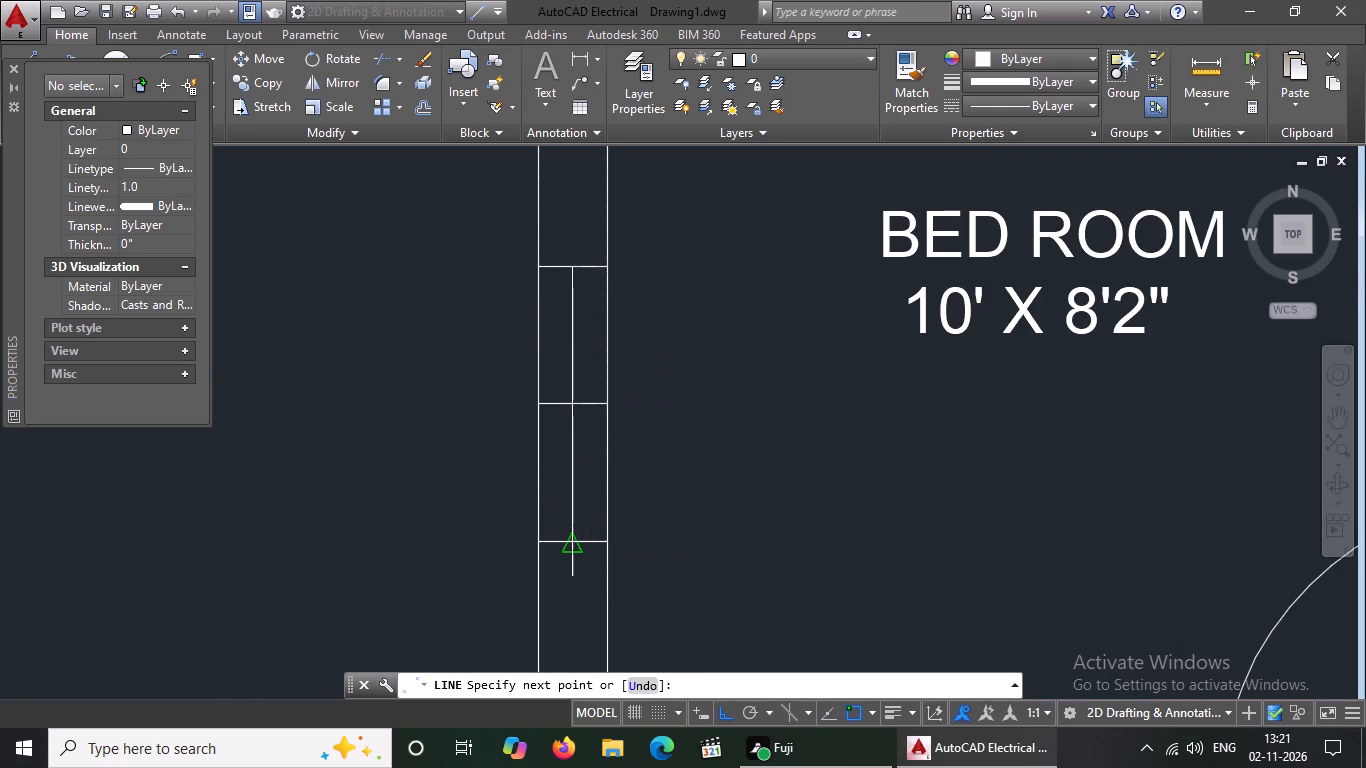
click(580, 543)
key(Escape)
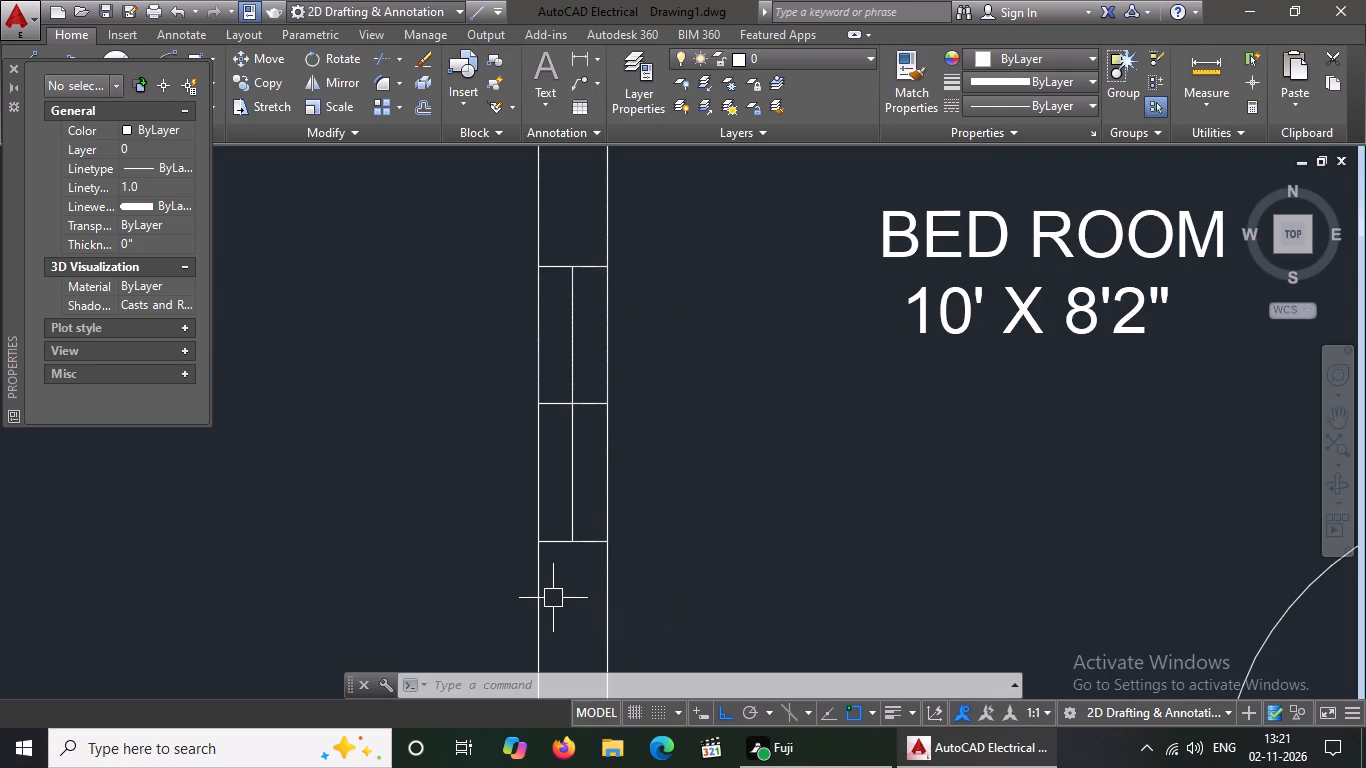
Offset the west window's vertical centre line by 1" to both the east and west sides.
key(o)
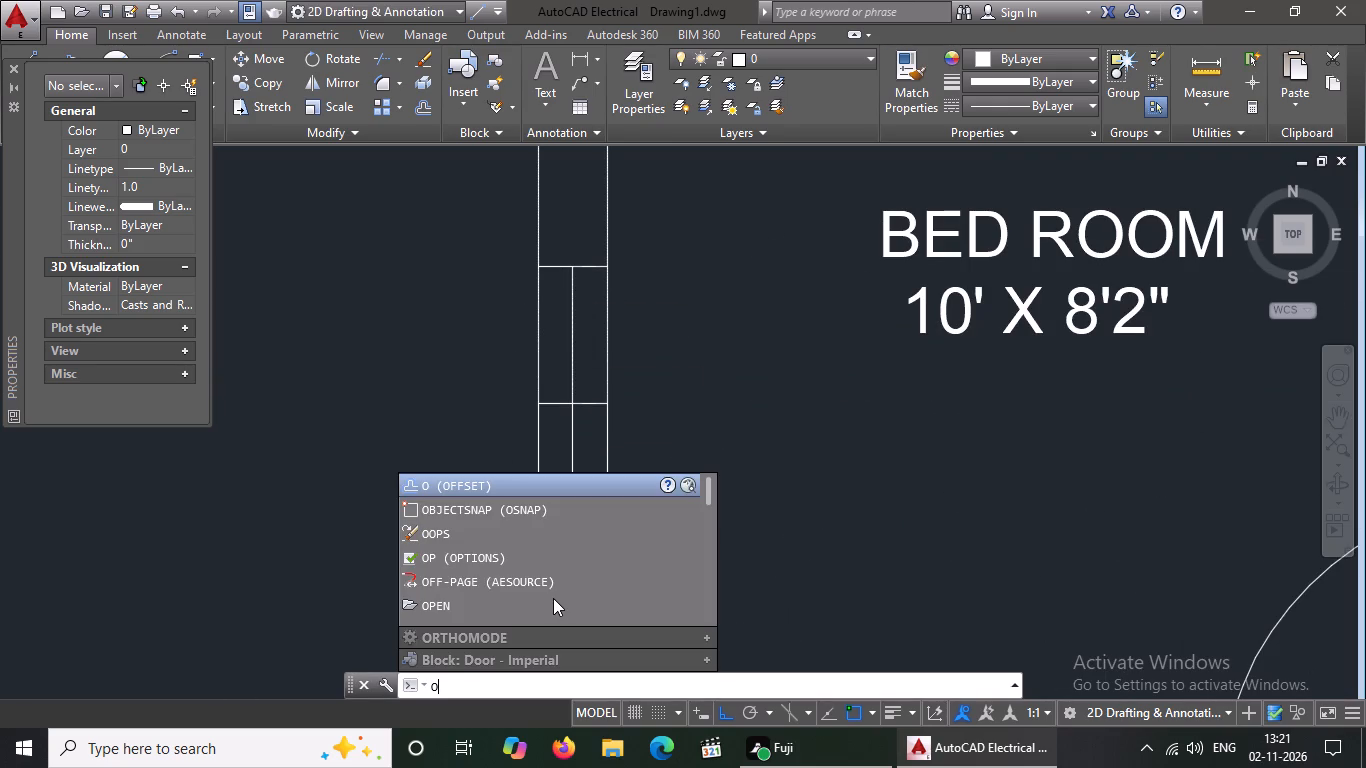
key(Escape)
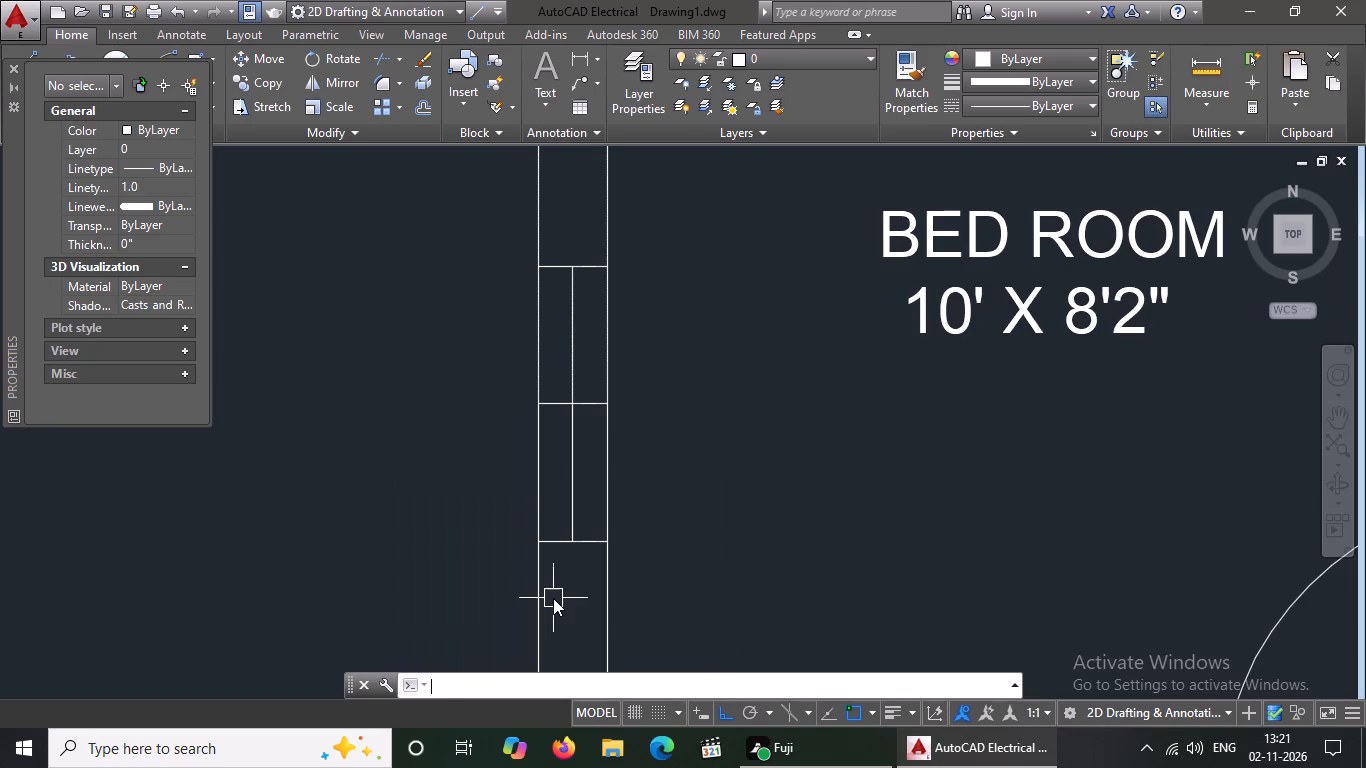
key(o)
key(Return)
key(1)
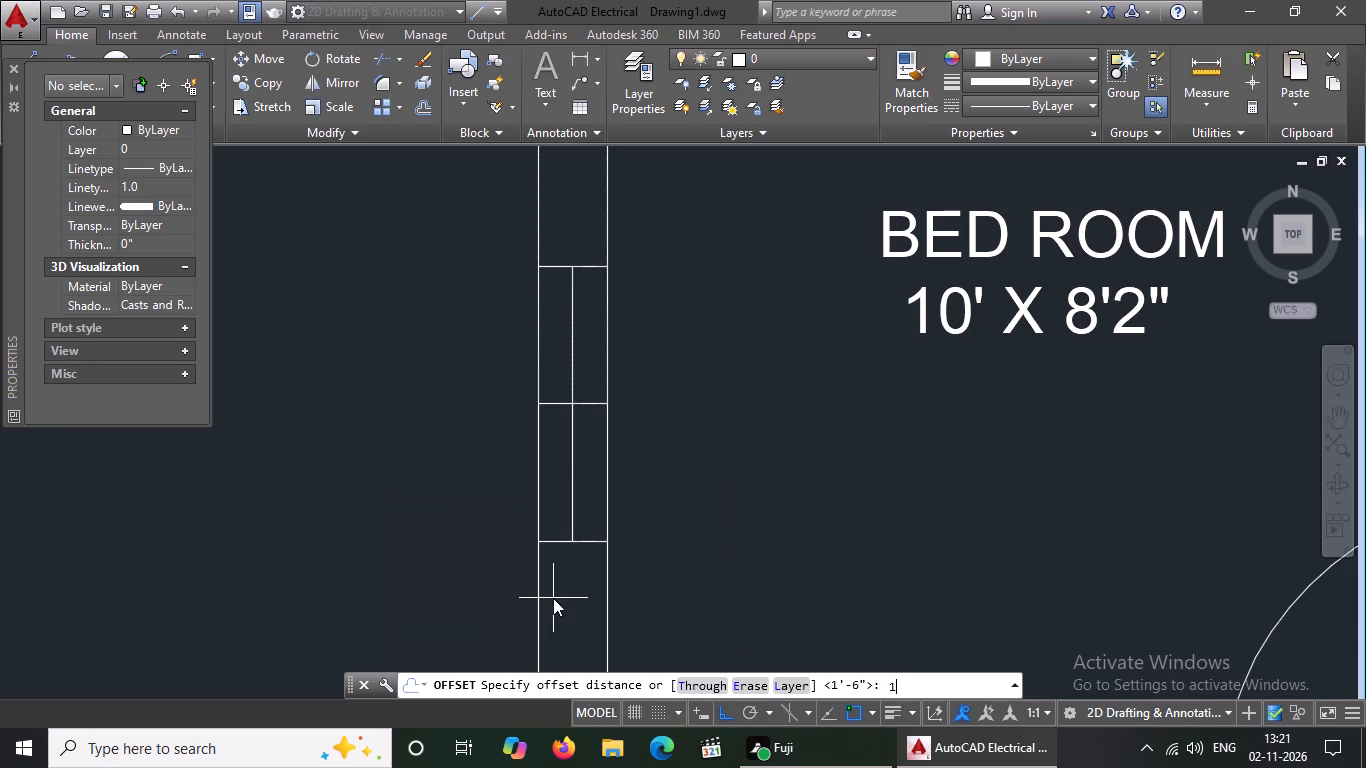
key(shift+quotedbl)
key(Return)
scroll(569, 607, down, 2)
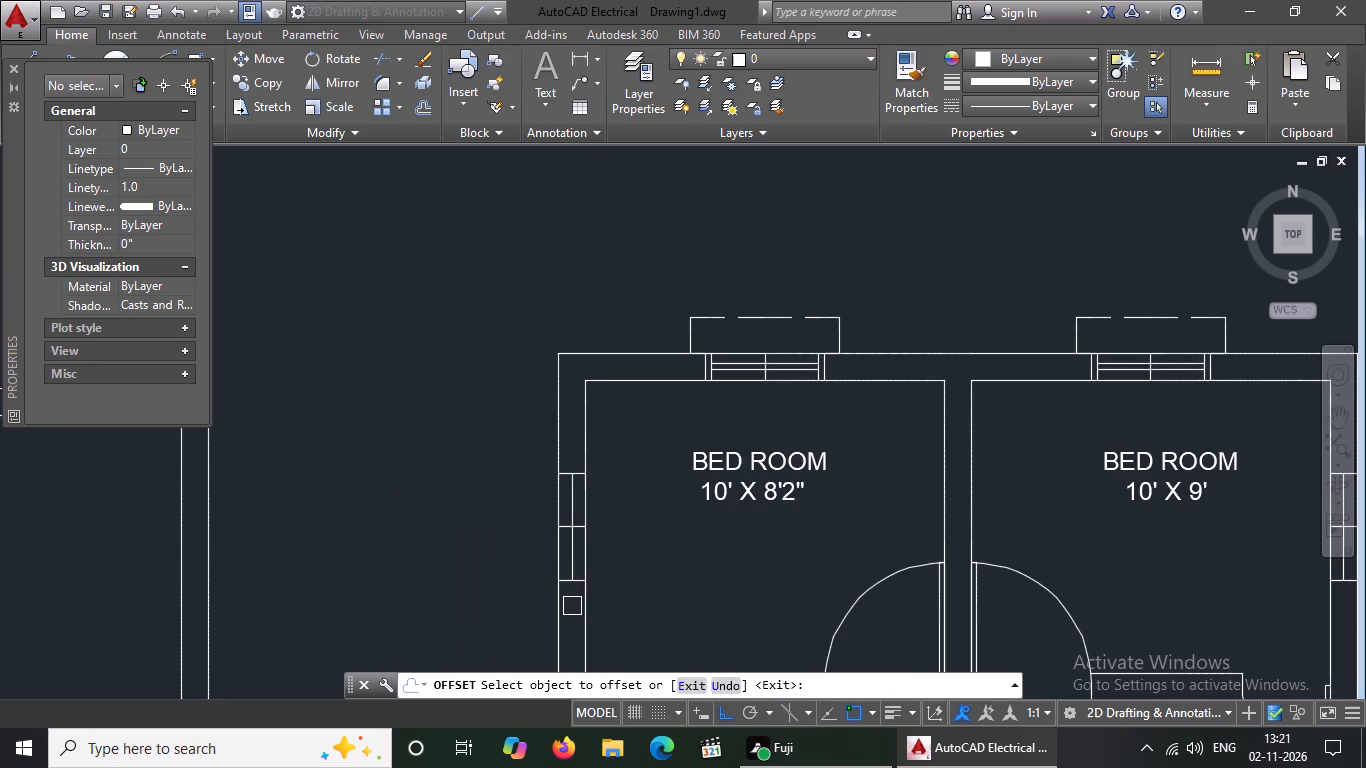
scroll(567, 550, up, 2)
click(572, 548)
click(592, 542)
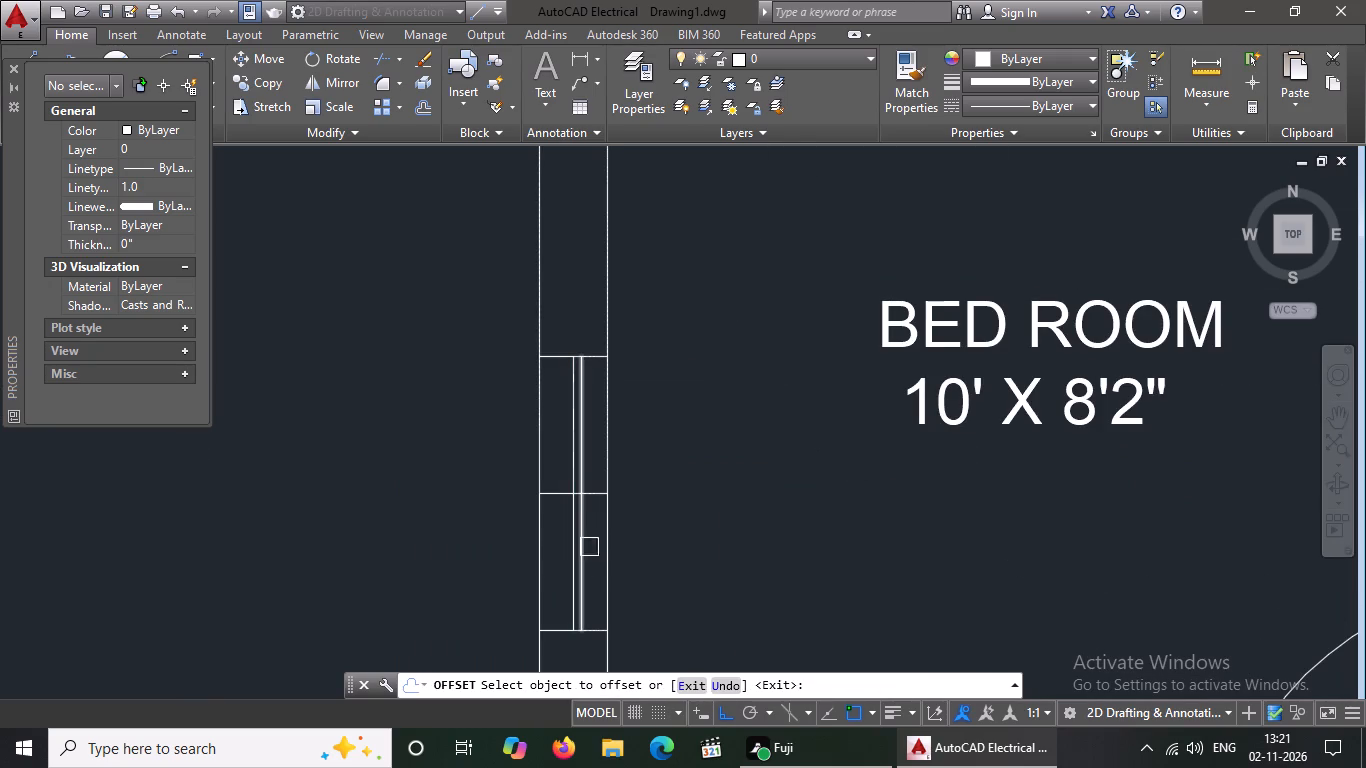
click(569, 553)
click(549, 567)
key(Escape)
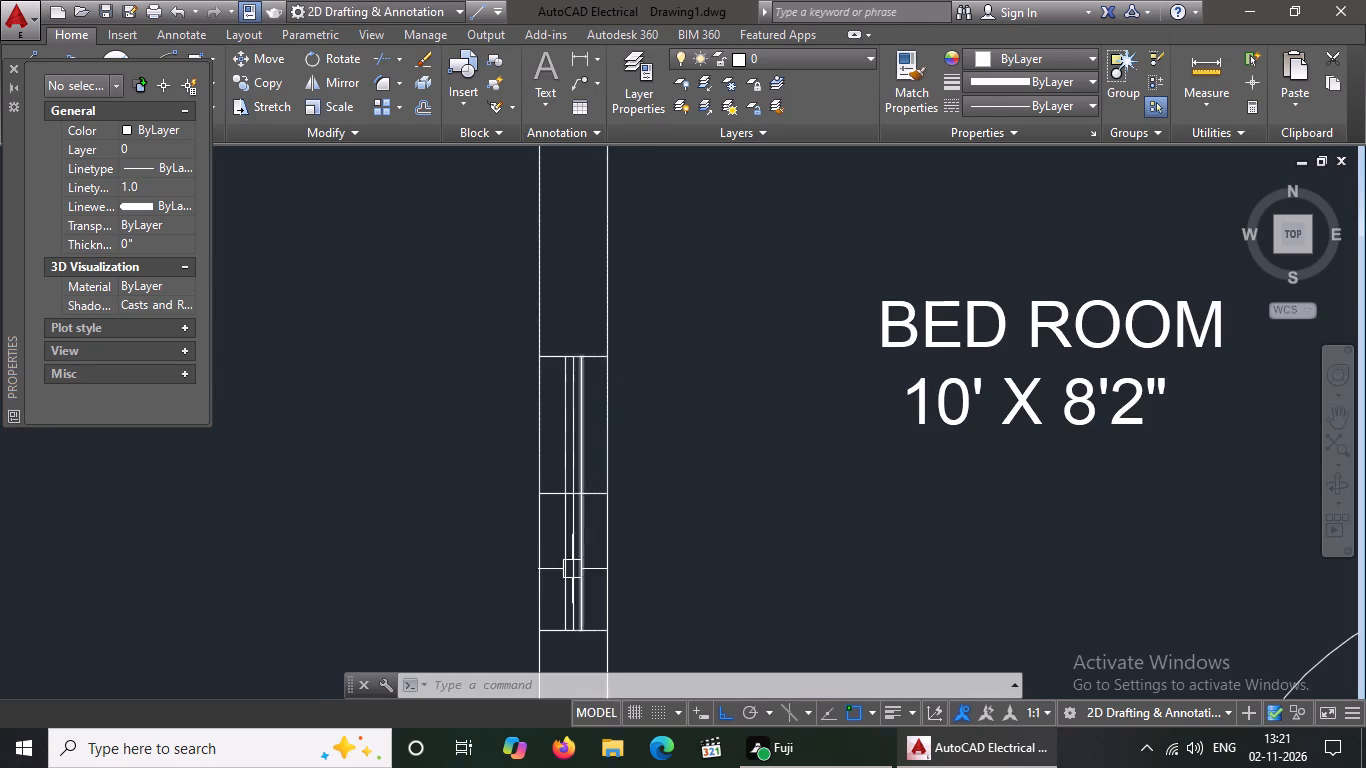
Delete the original vertical centre line of the west window, between its two offset lines.
scroll(576, 569, up, 2)
click(567, 568)
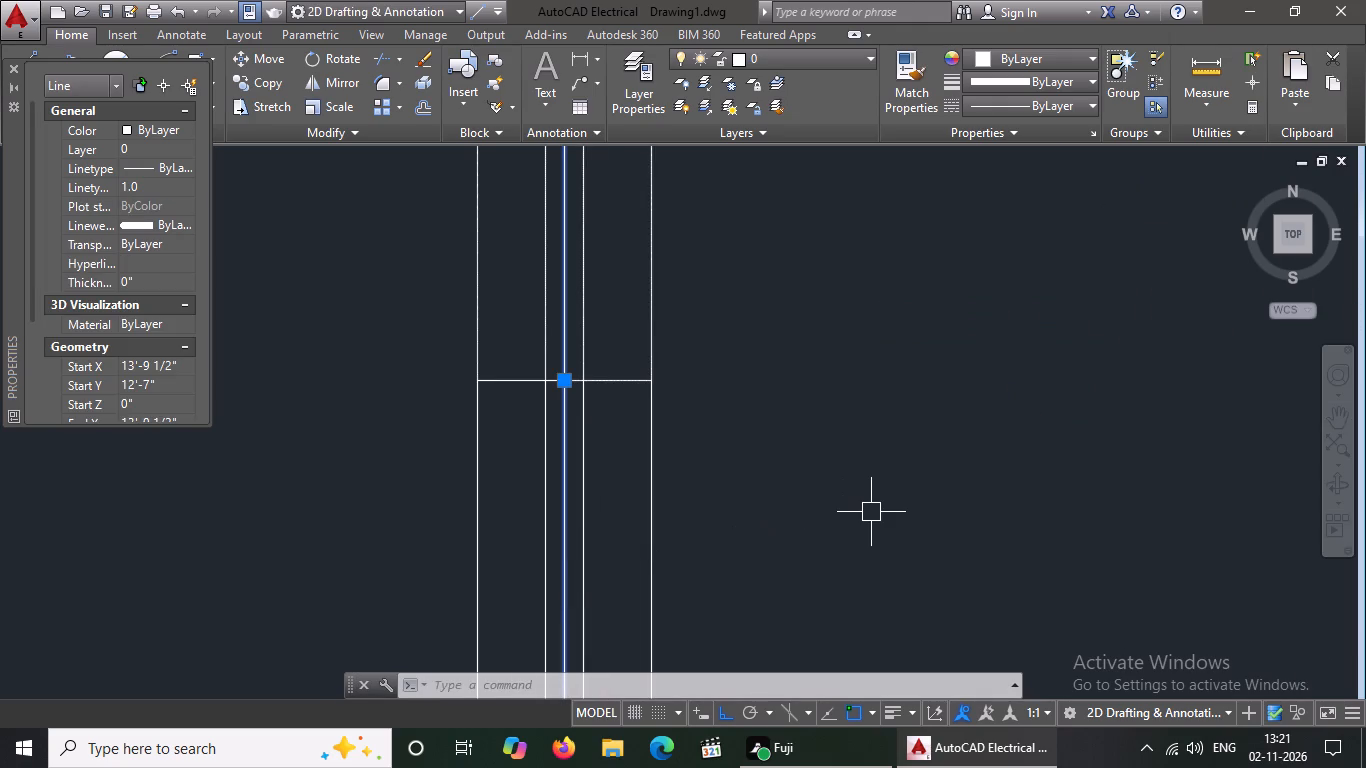
key(Delete)
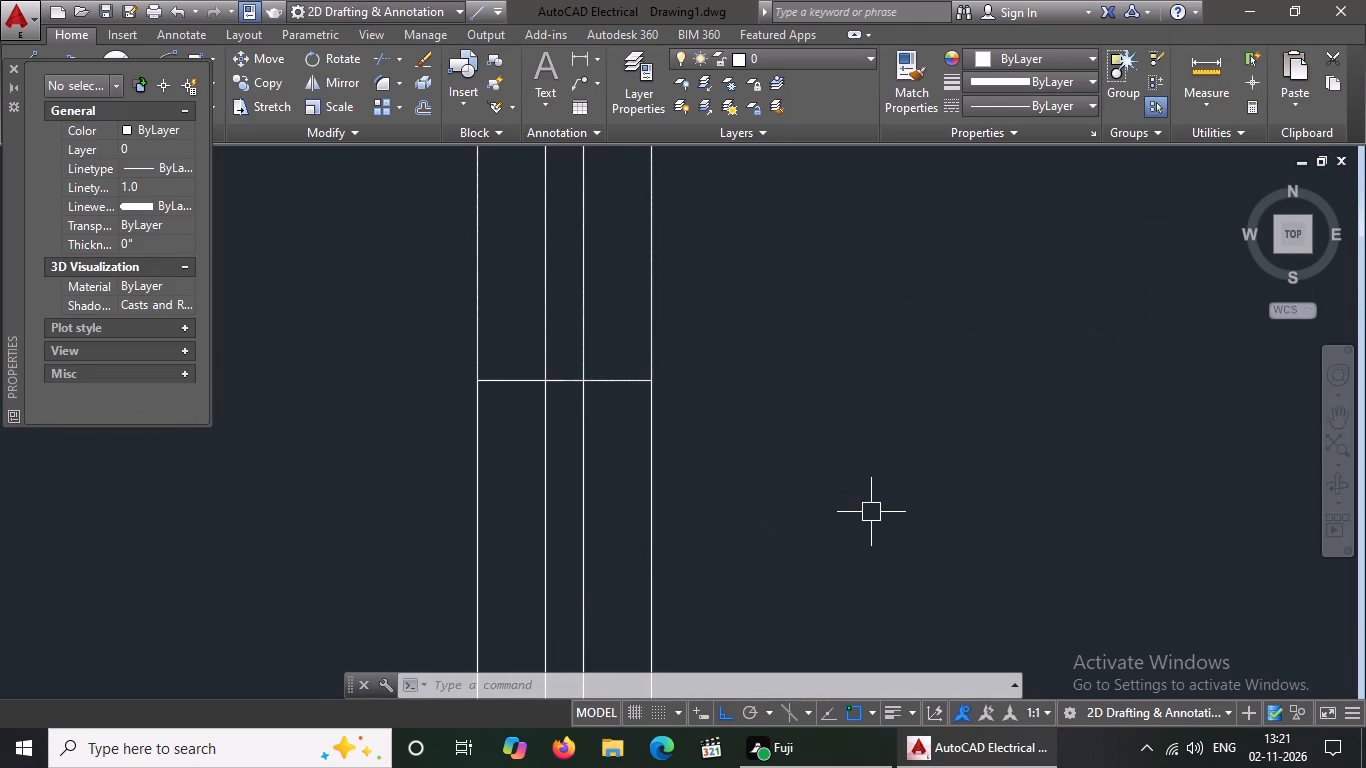
Offset the west window's north and south end lines outward by 2".
scroll(804, 502, down, 2)
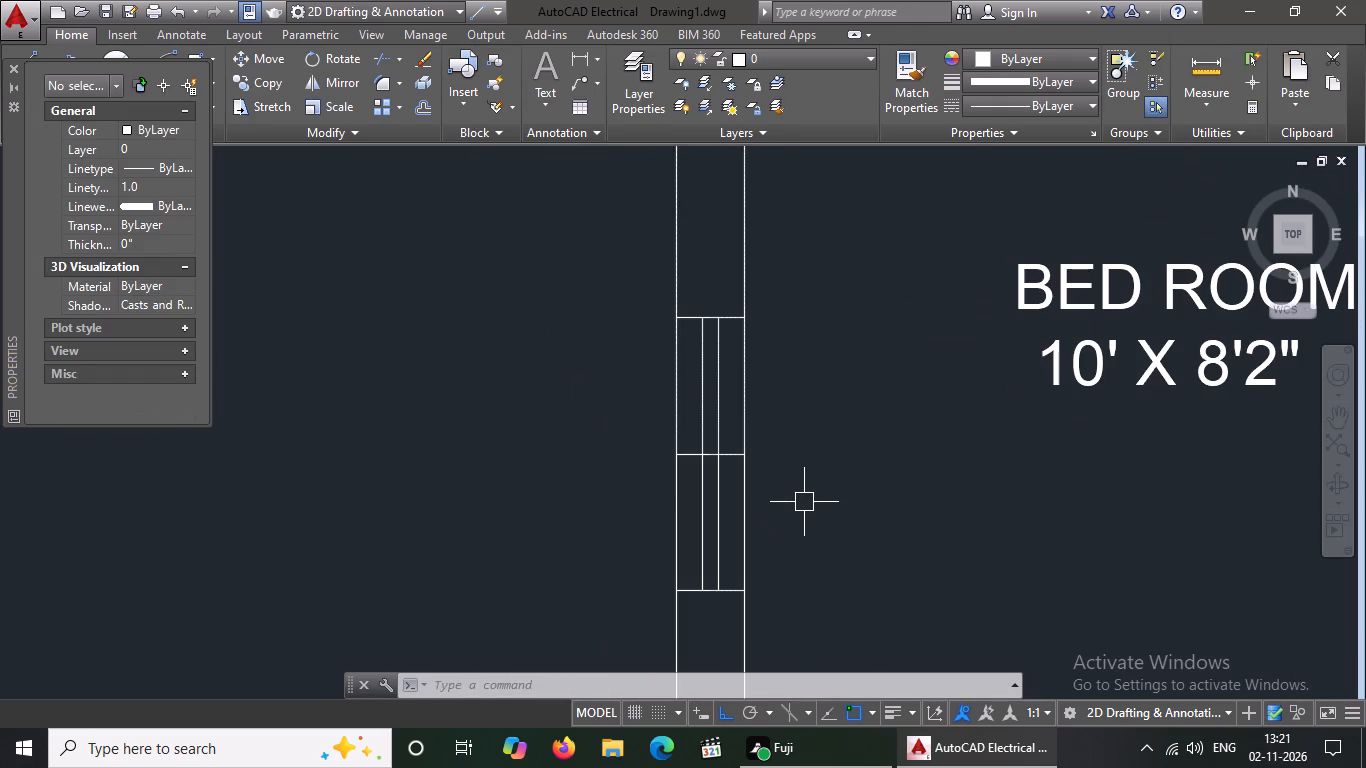
key(o)
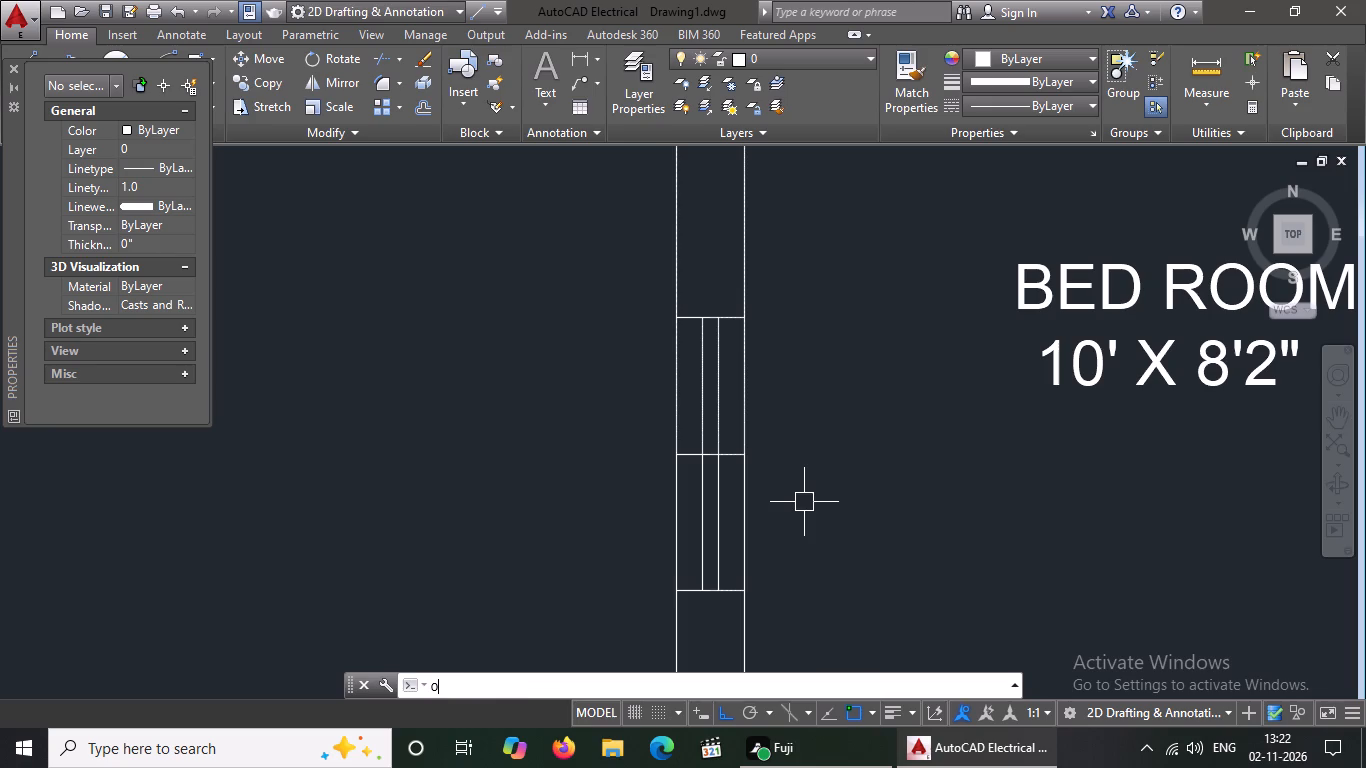
key(Return)
key(2)
key(shift+quotedbl)
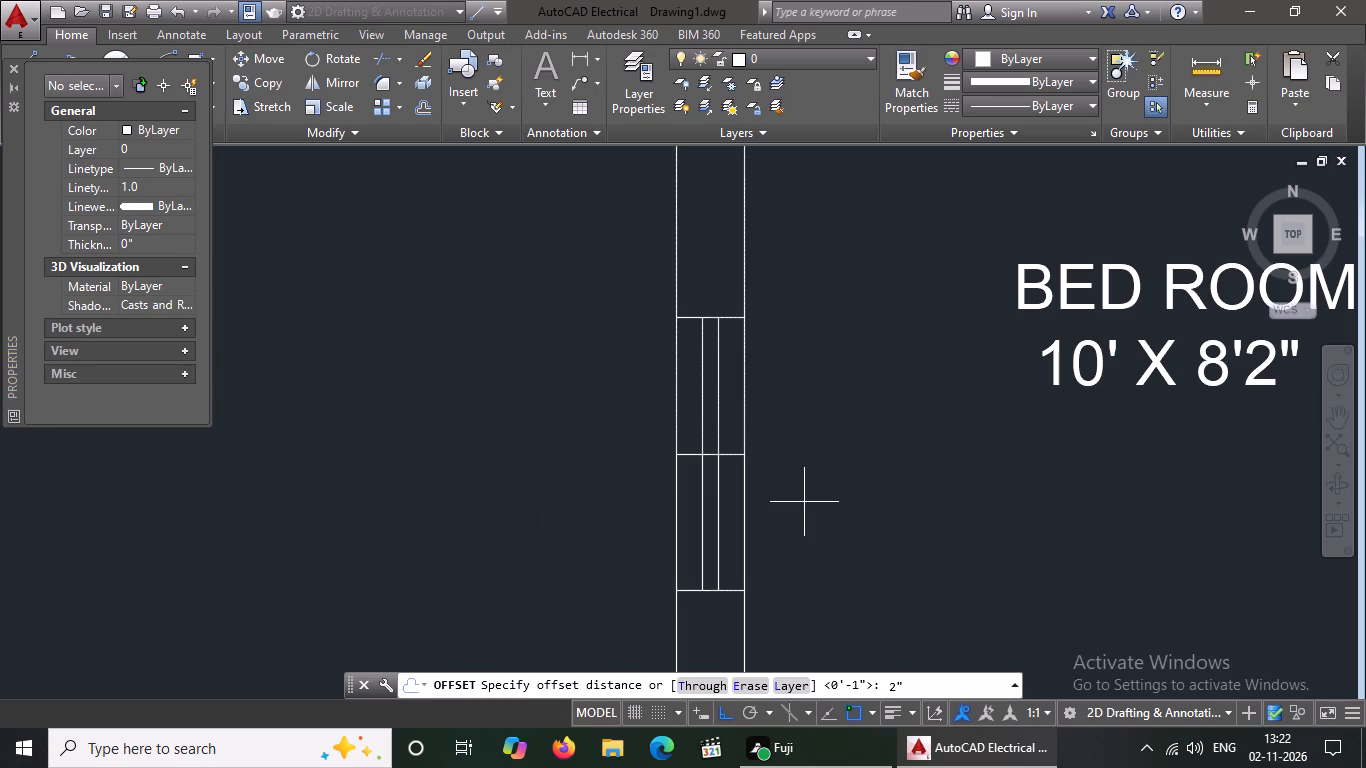
key(Return)
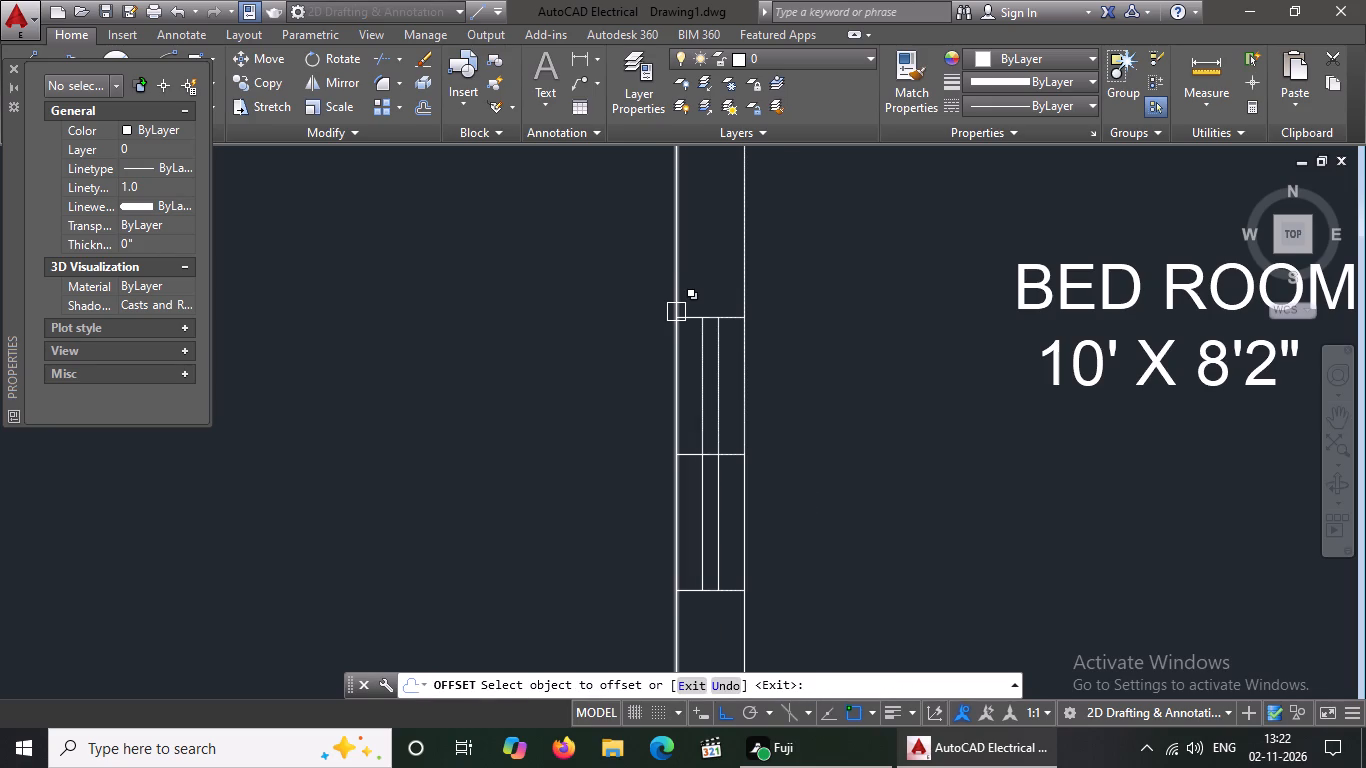
scroll(679, 315, up, 1)
drag(692, 322, 692, 310)
click(686, 257)
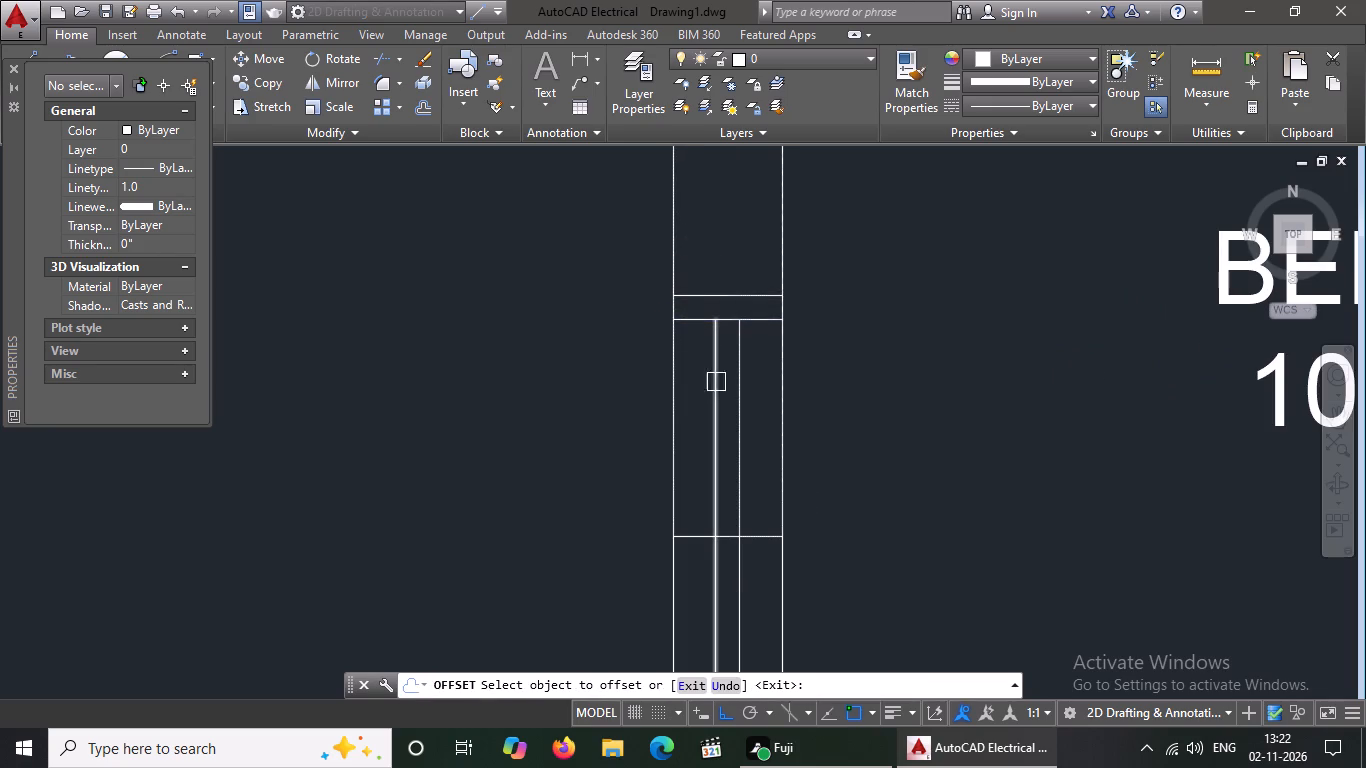
scroll(710, 273, down, 1)
click(703, 581)
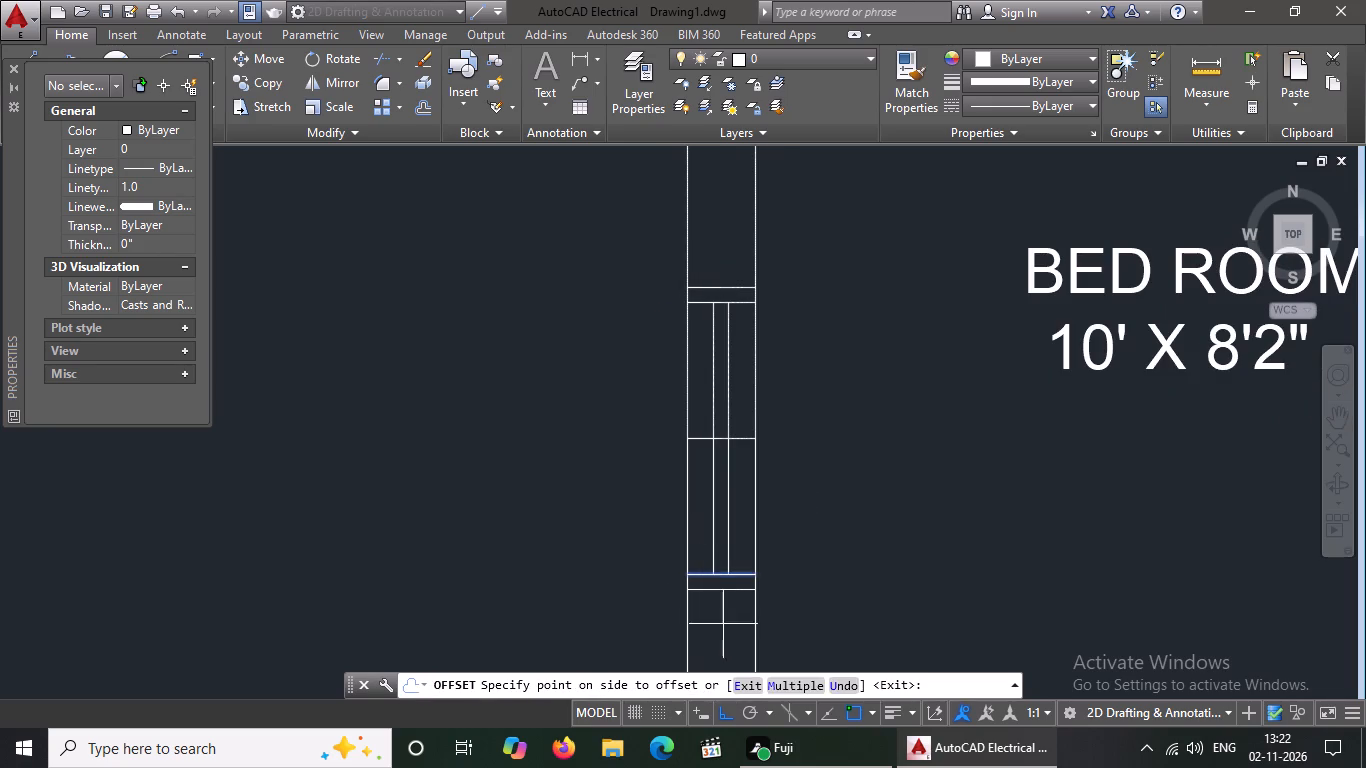
click(723, 625)
scroll(756, 463, down, 2)
middle_drag(795, 457, 532, 468)
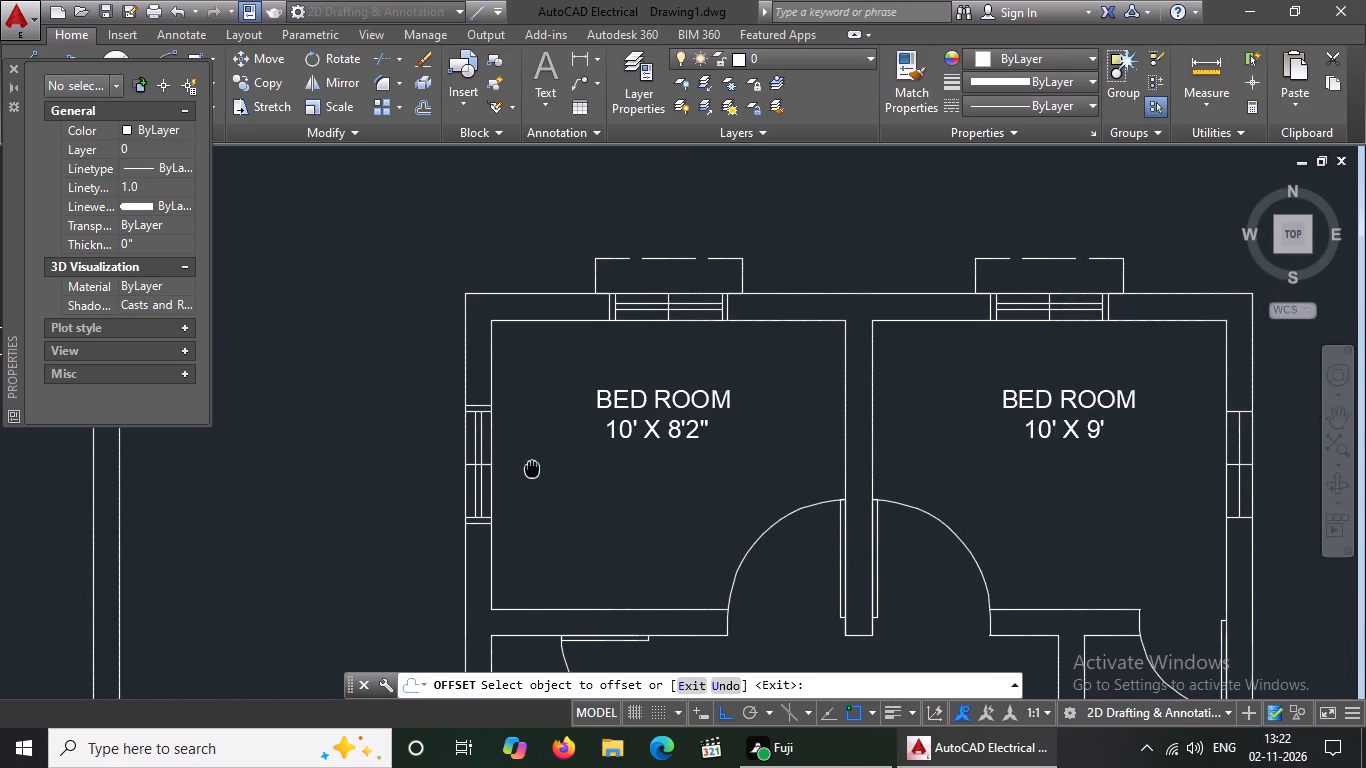
key(Escape)
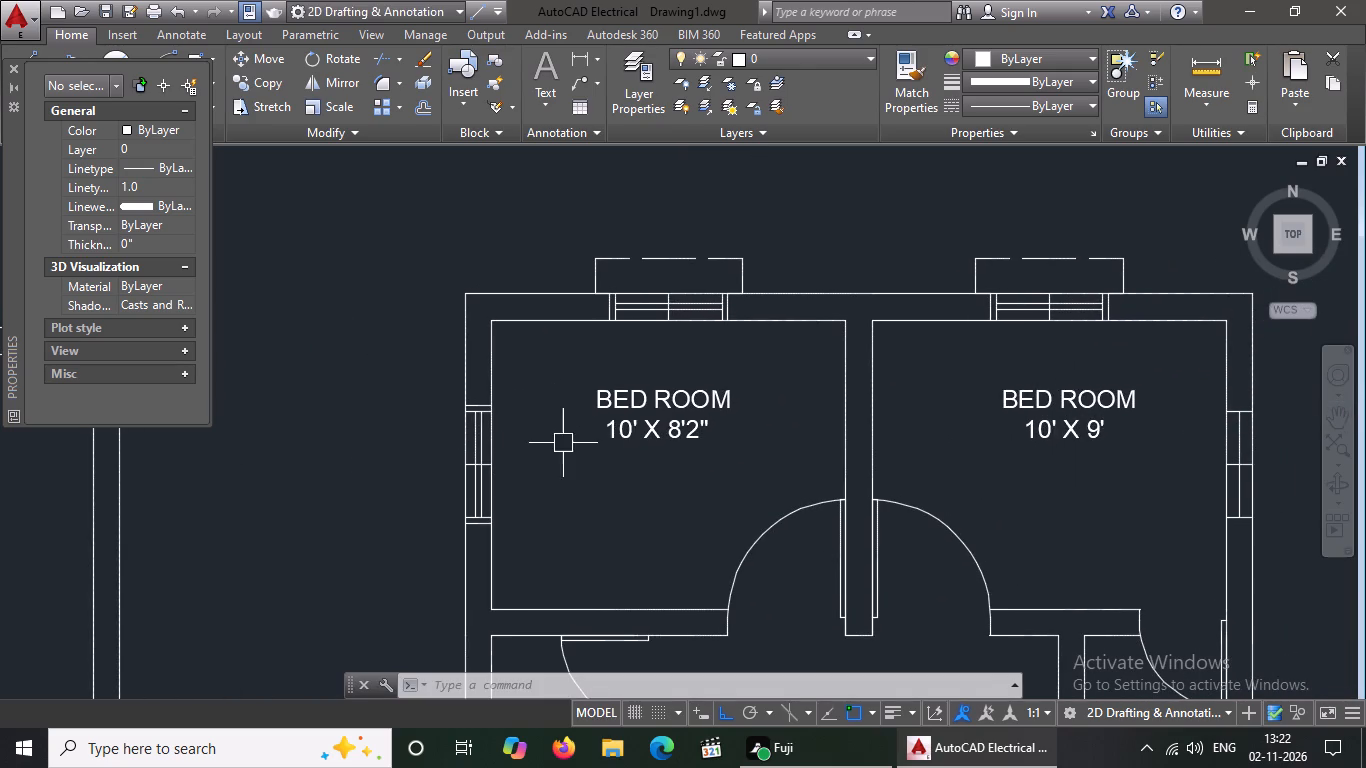
Draw a line from the west window's outer northwest corner, 5" north along the wall face and 1' west.
scroll(515, 444, up, 1)
key(l)
key(Return)
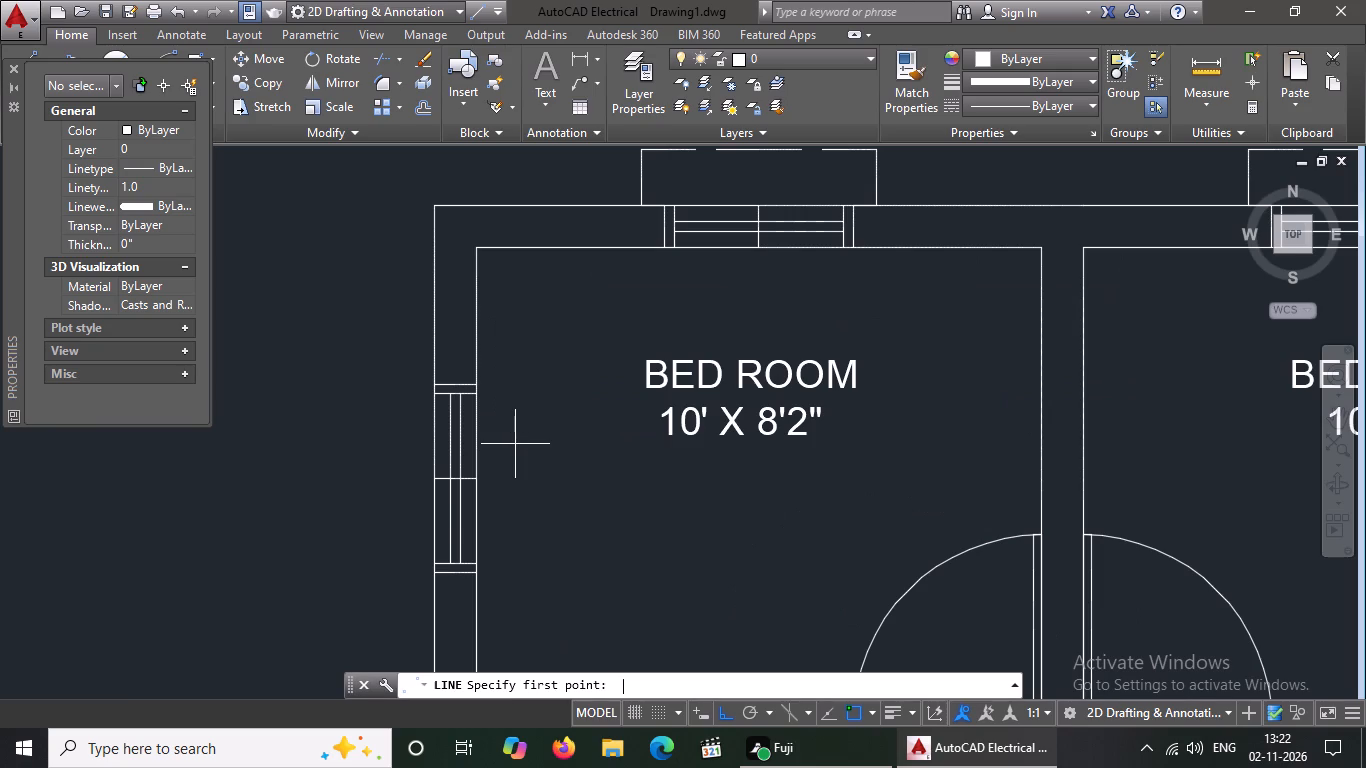
click(439, 384)
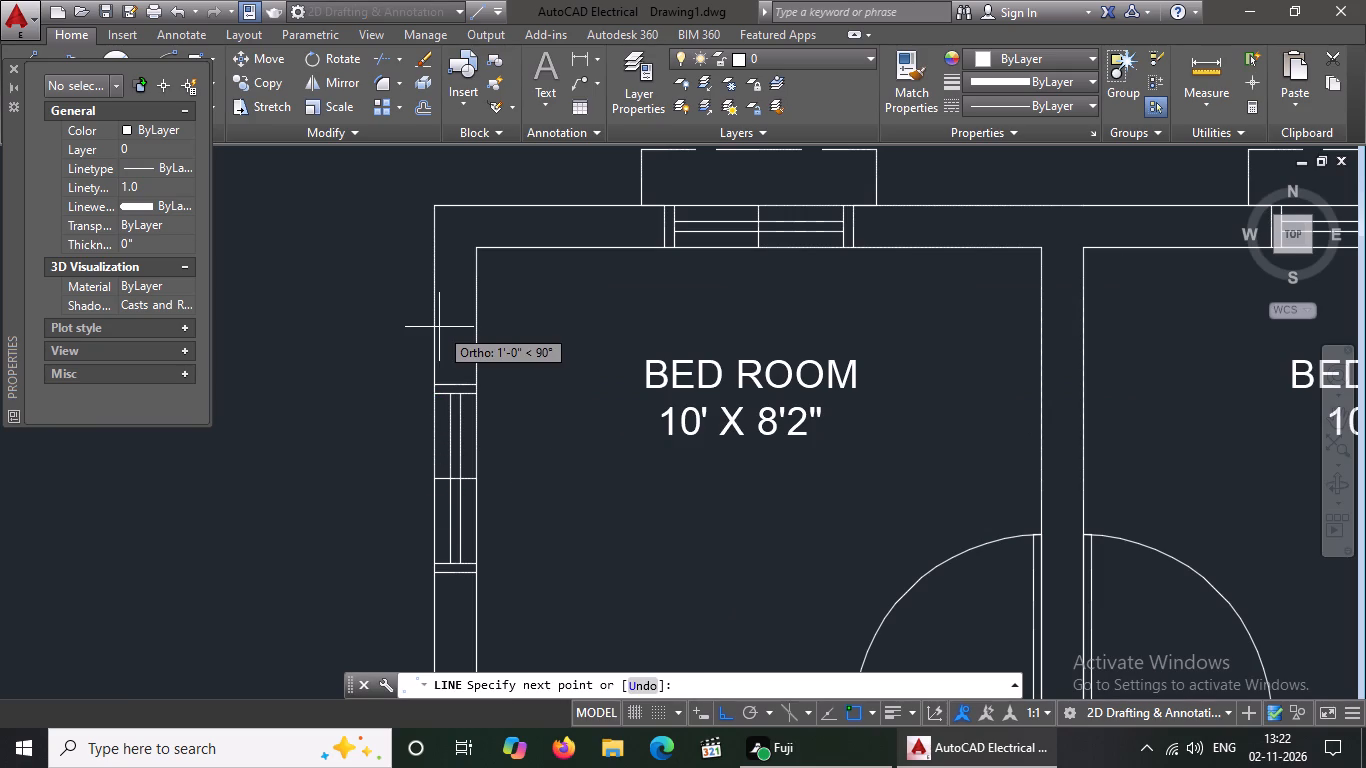
key(5)
key(shift+quotedbl)
key(Return)
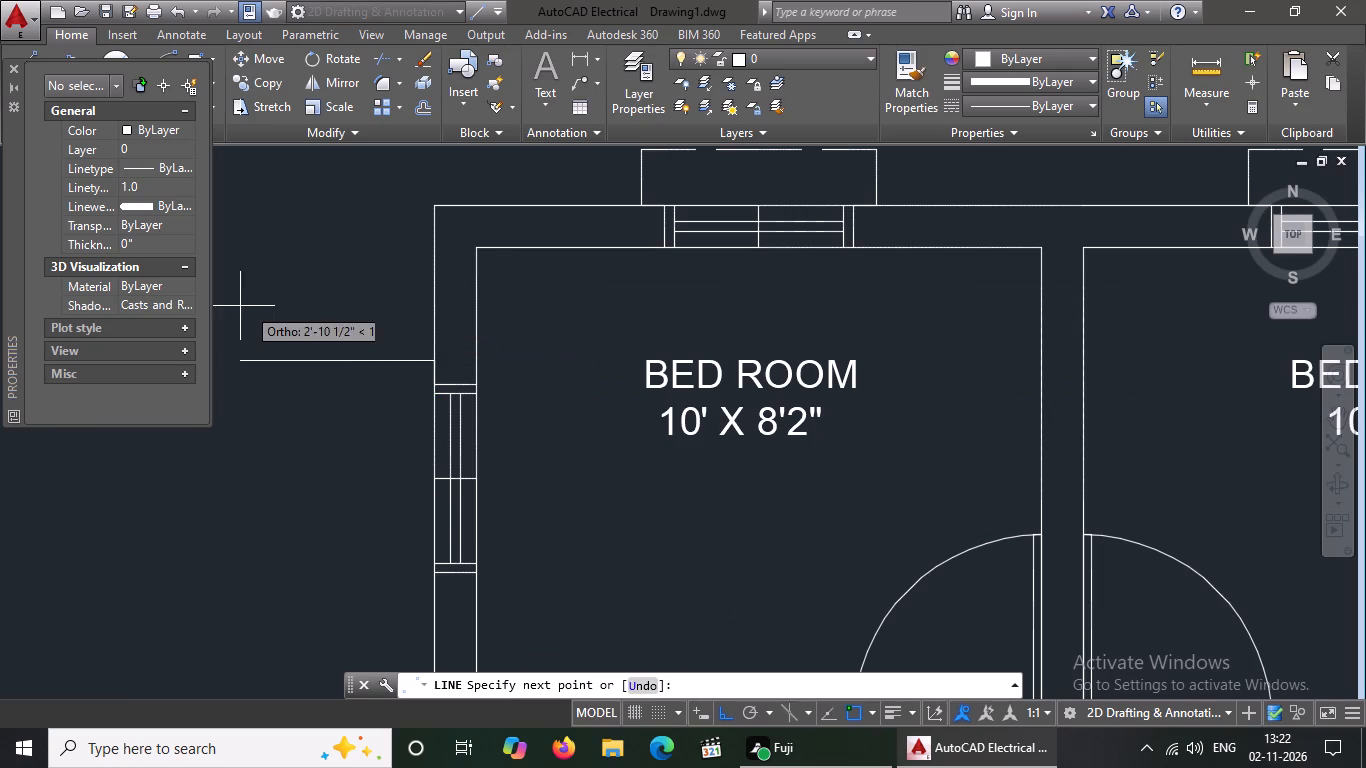
key(1)
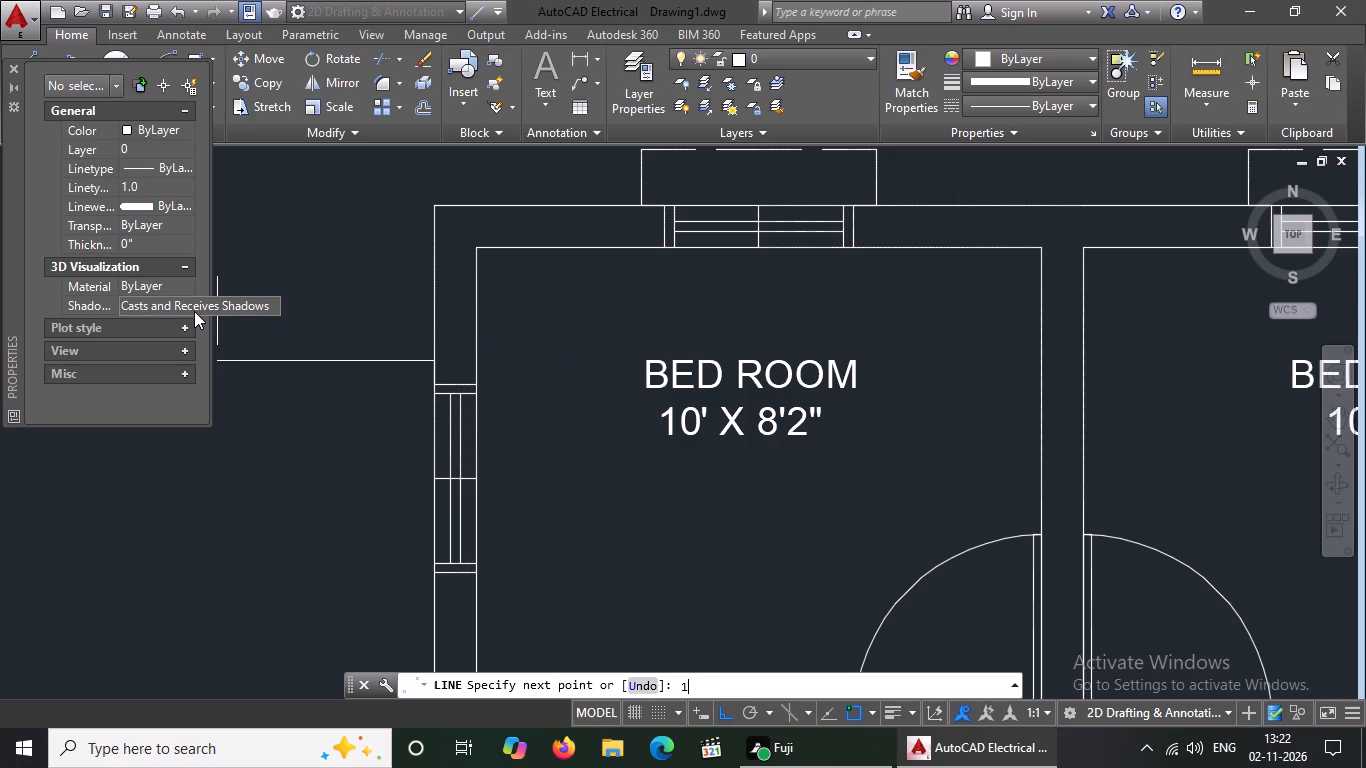
key(apostrophe)
key(Return)
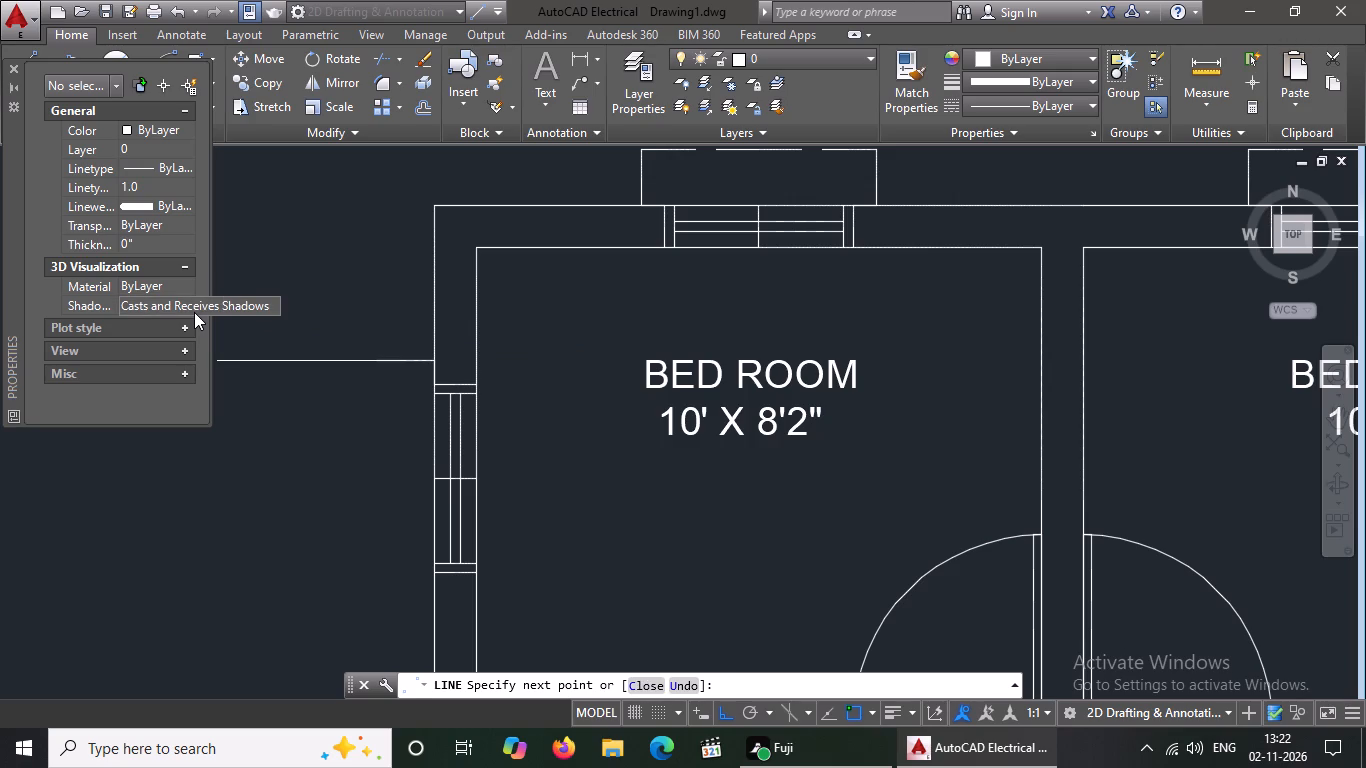
key(Return)
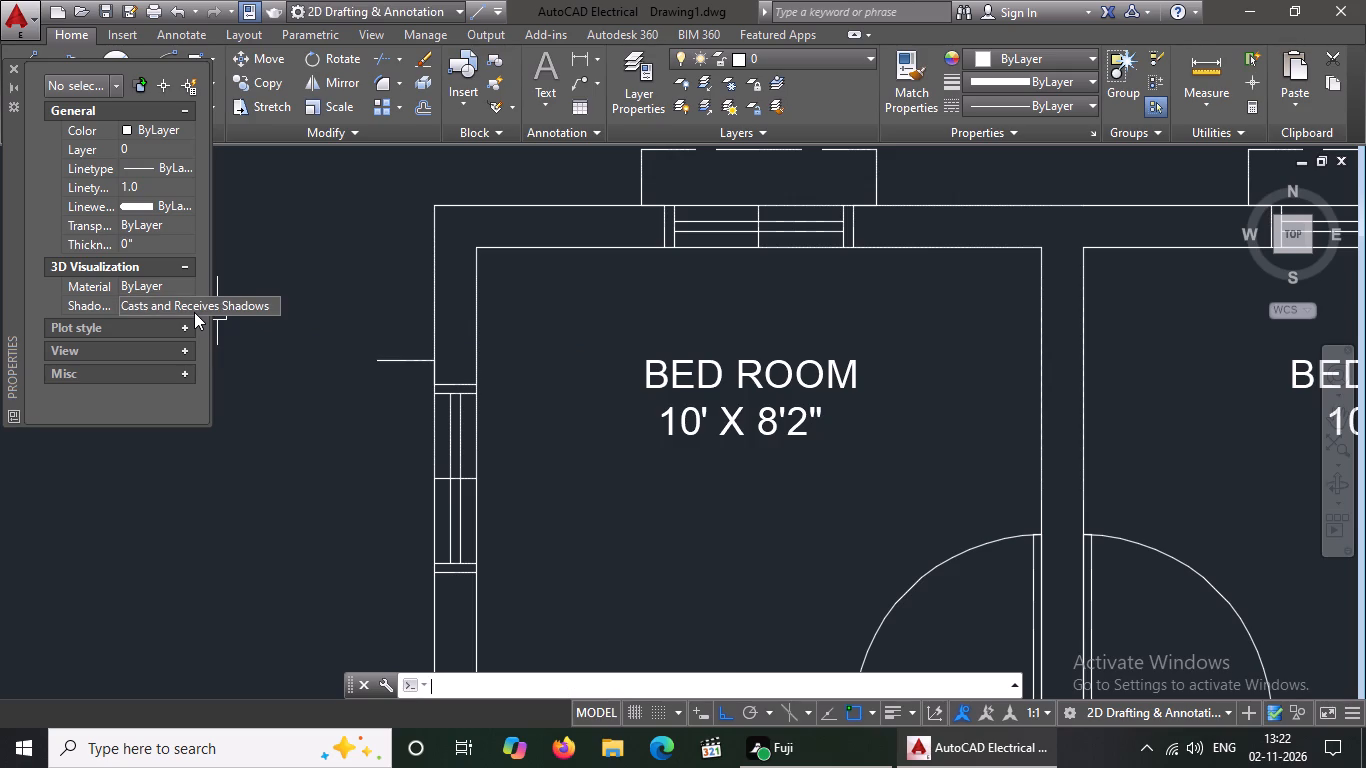
Draw a line from the window's outer southwest corner, 5" south, 1' west, and north to the end of the upper projecting line.
key(l)
key(Return)
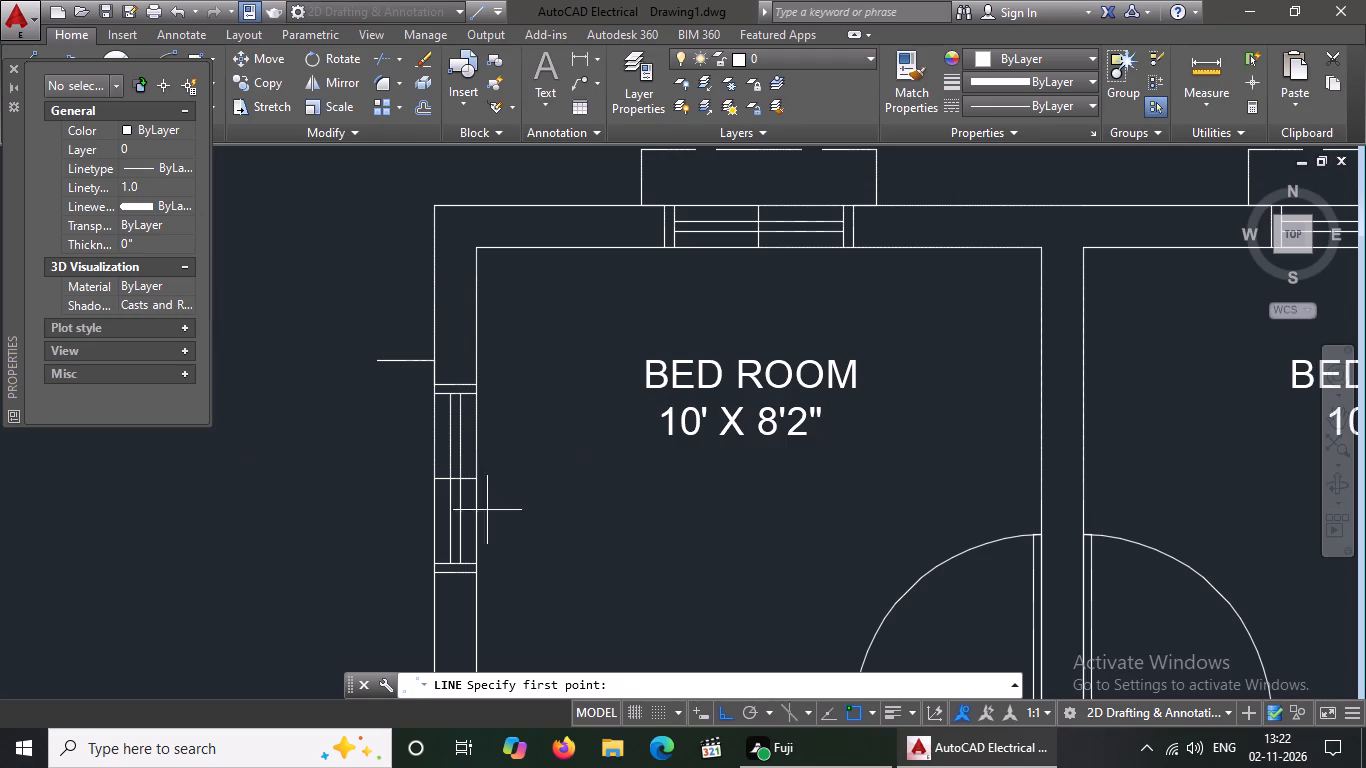
click(436, 573)
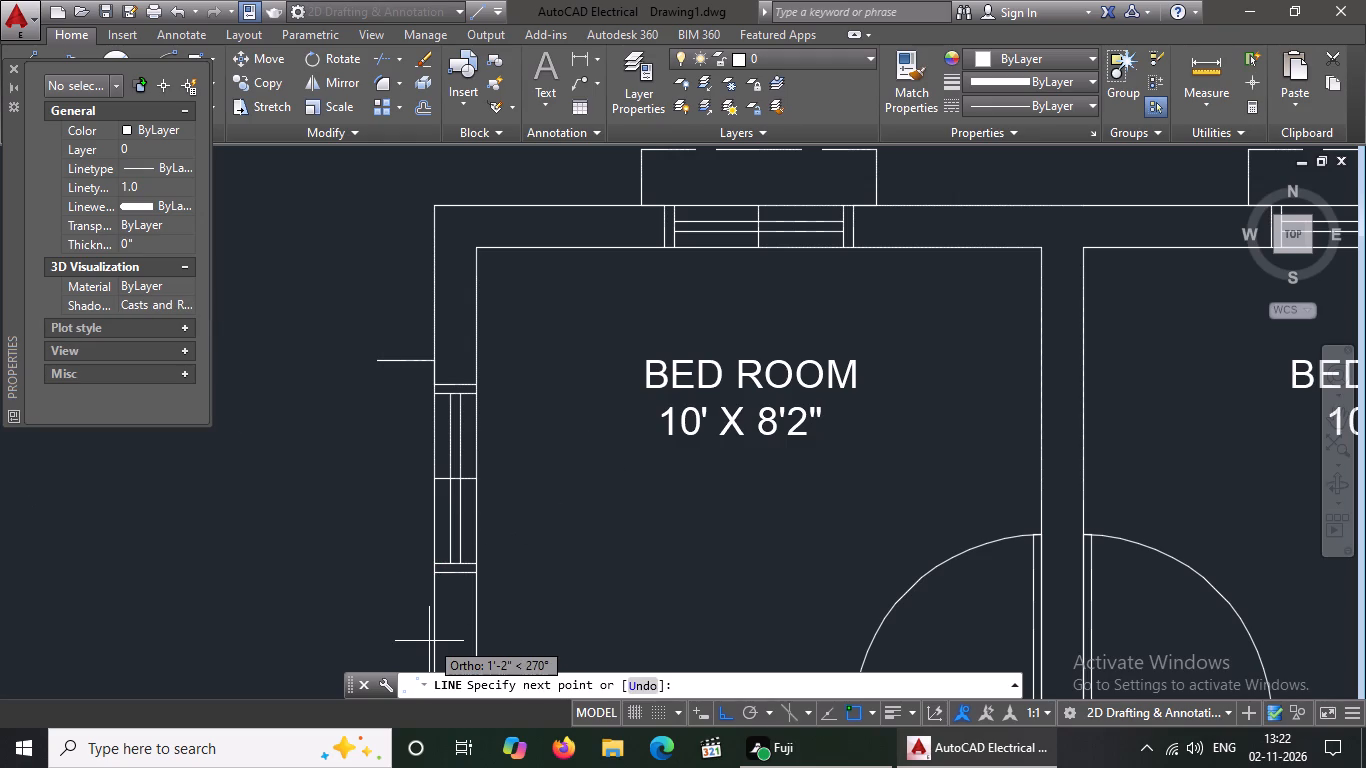
key(5)
key(shift+quotedbl)
key(Return)
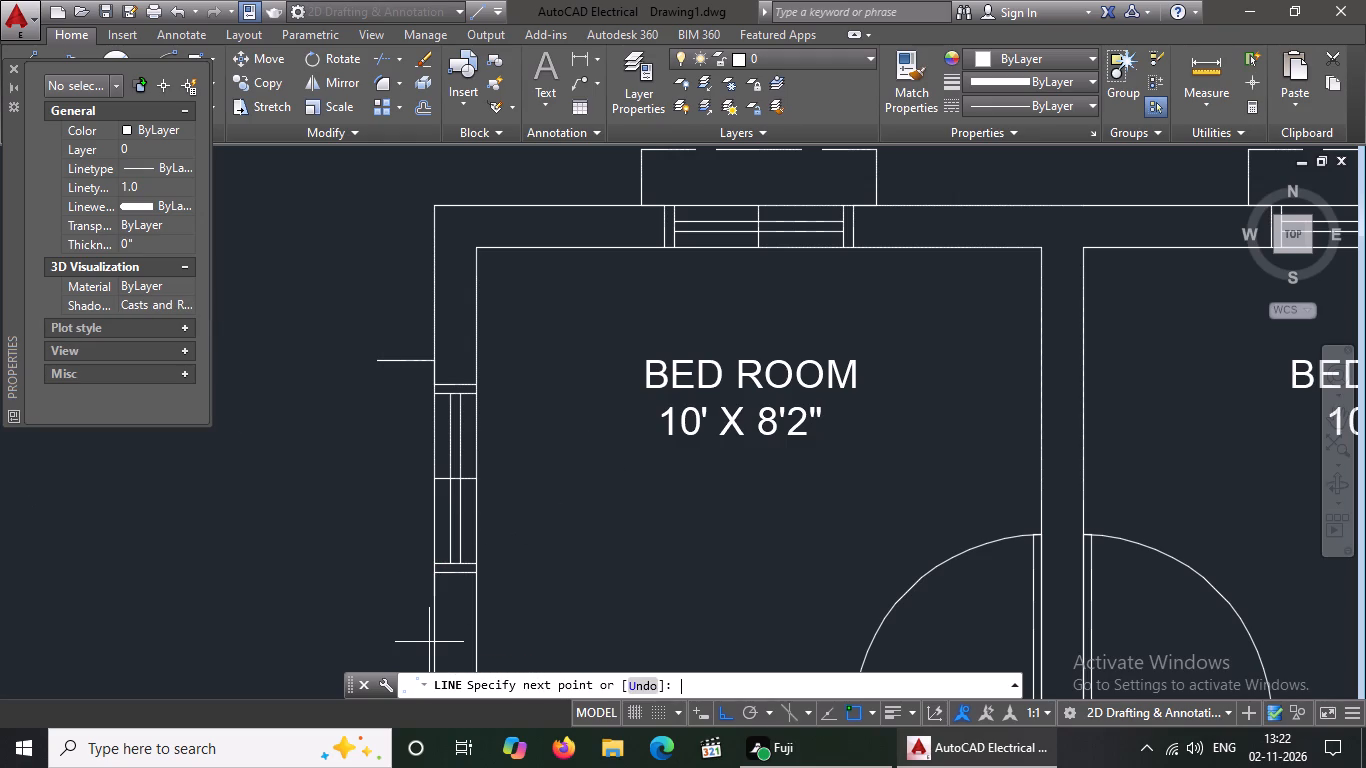
text(1')
key(Return)
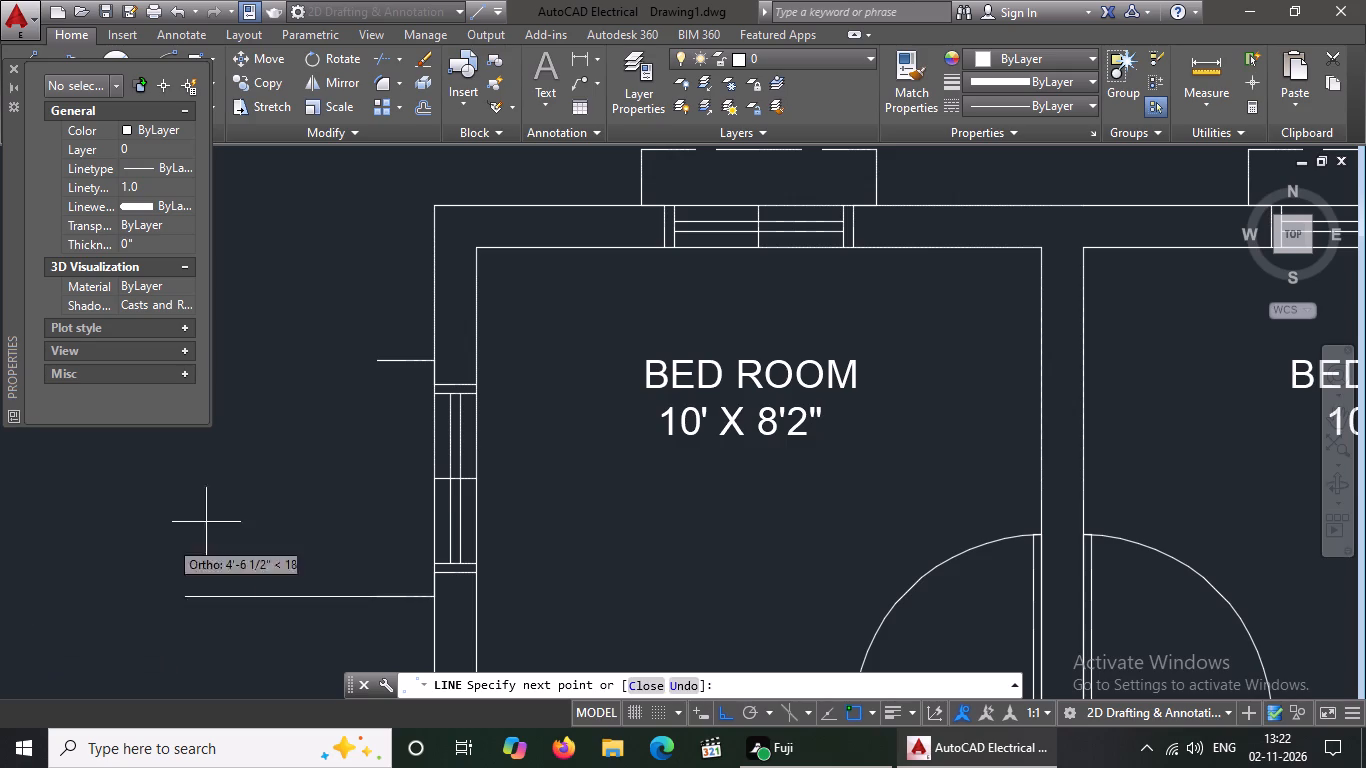
click(380, 362)
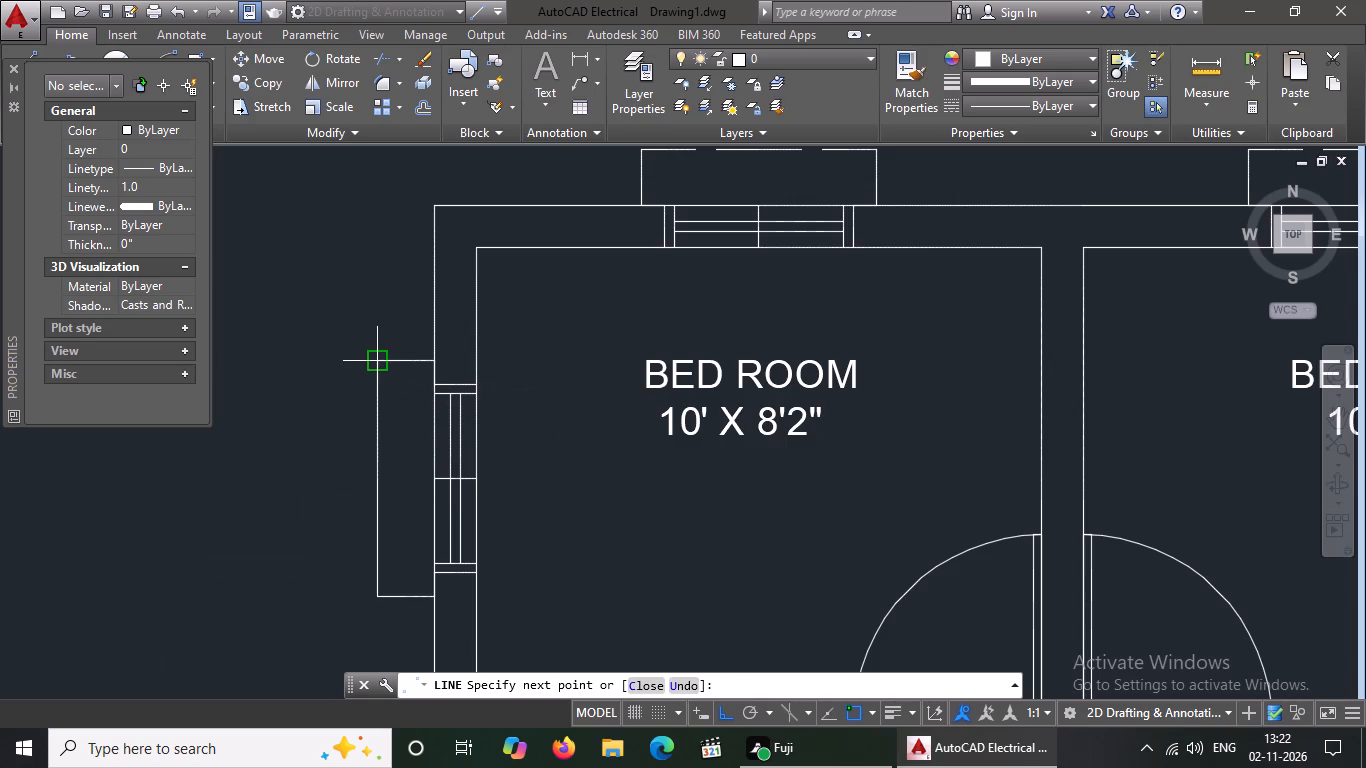
key(Escape)
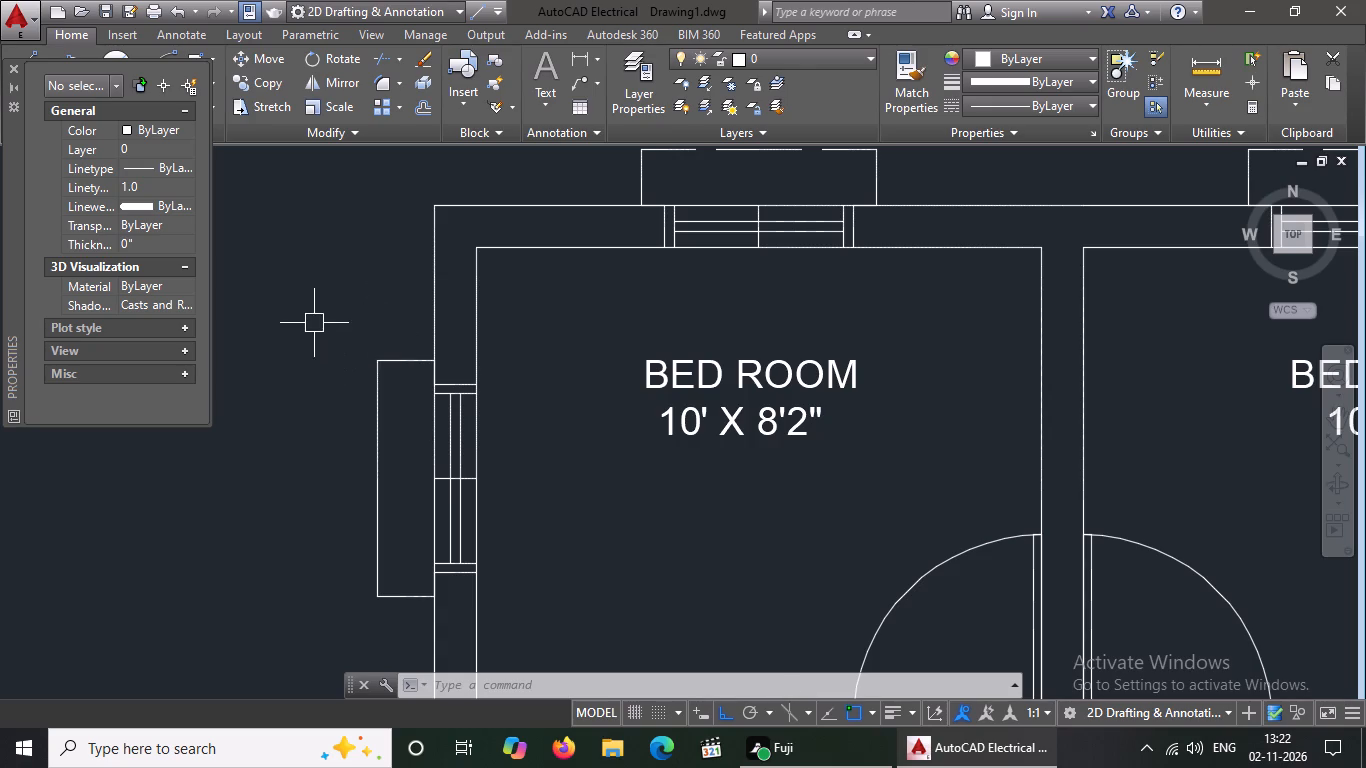
Apply the dashed ACAD_ linetype to the lines of the projecting outline outside the west window.
click(314, 323)
click(379, 361)
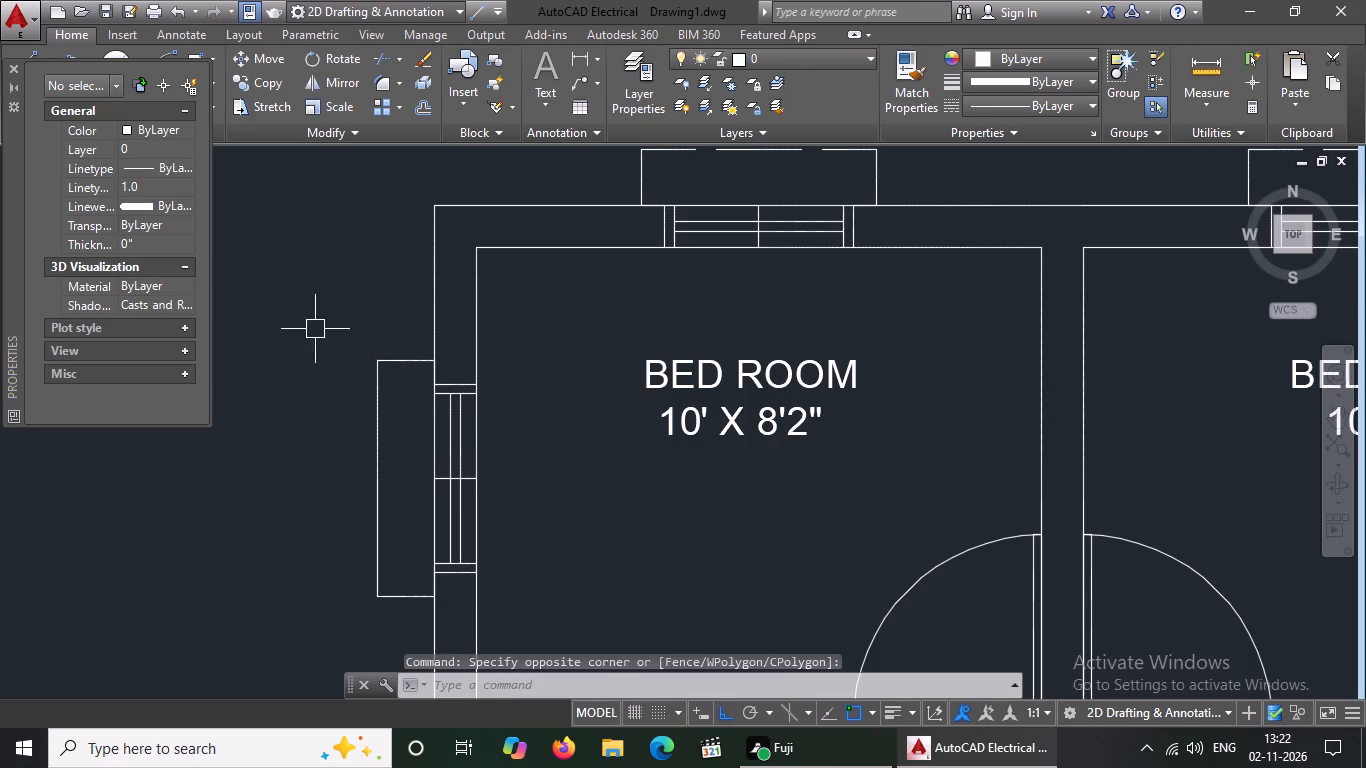
click(315, 327)
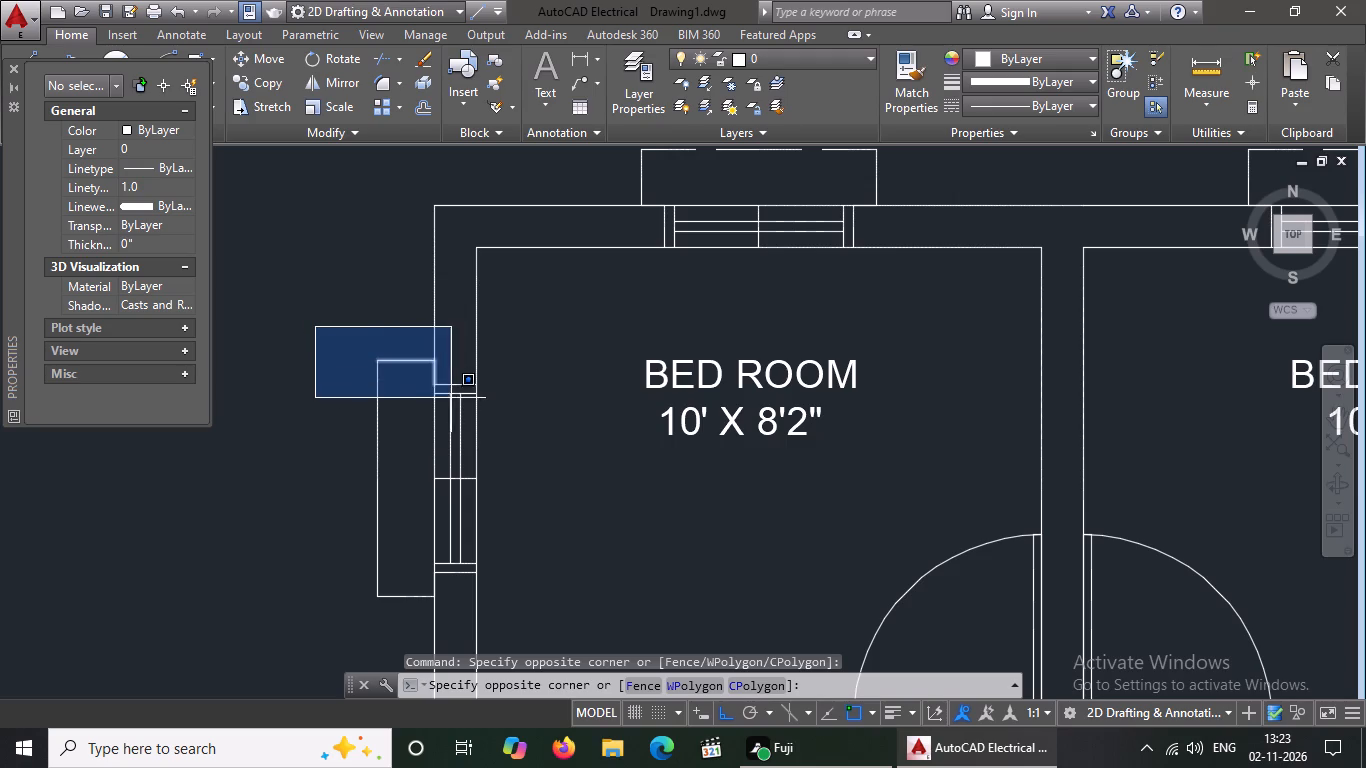
scroll(431, 482, up, 3)
scroll(465, 509, down, 4)
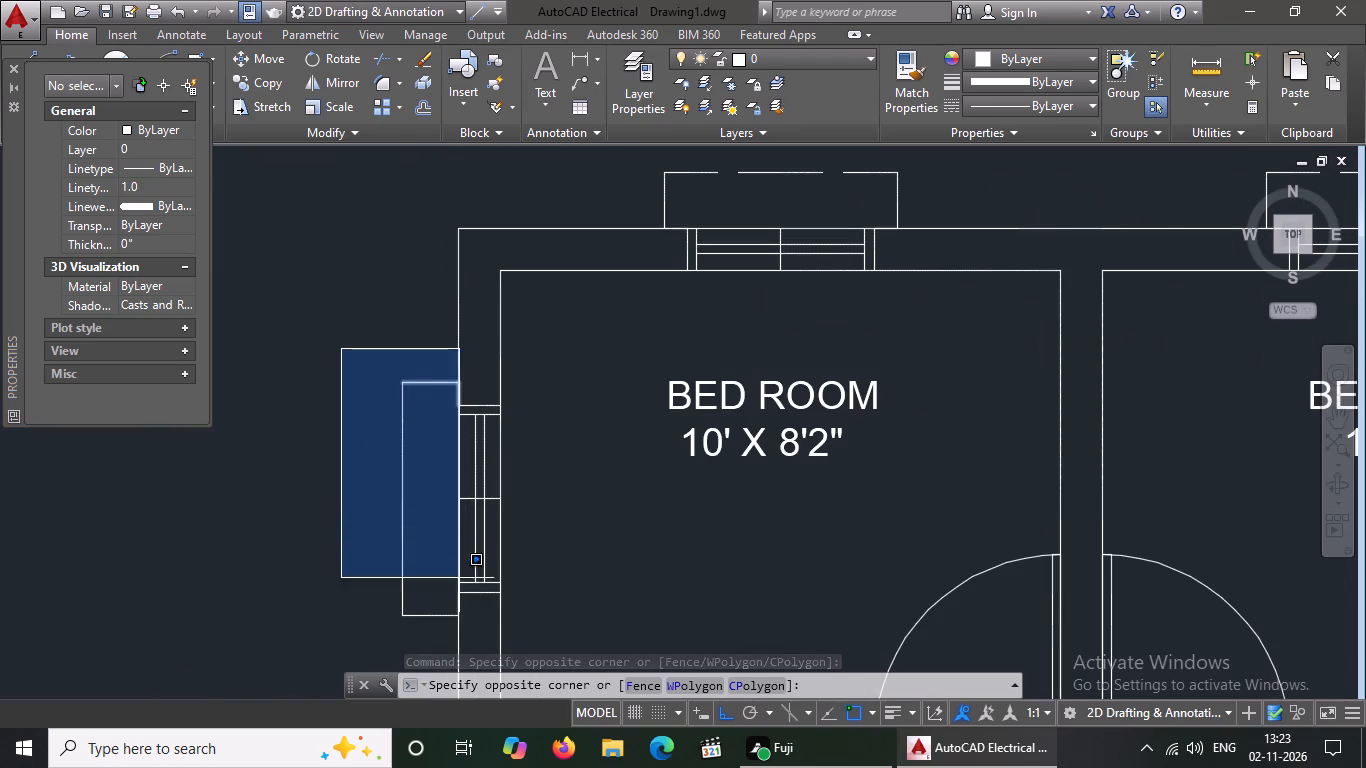
click(466, 625)
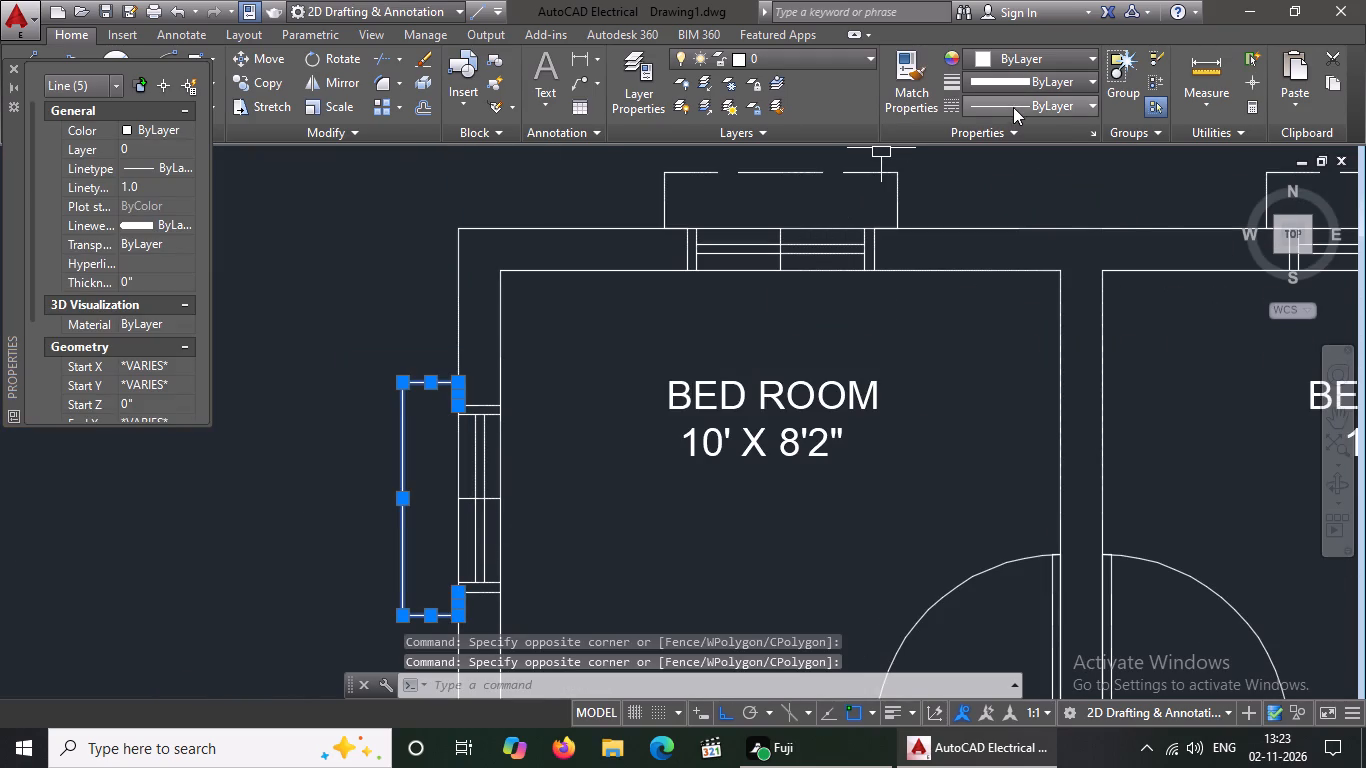
click(1013, 107)
click(1012, 178)
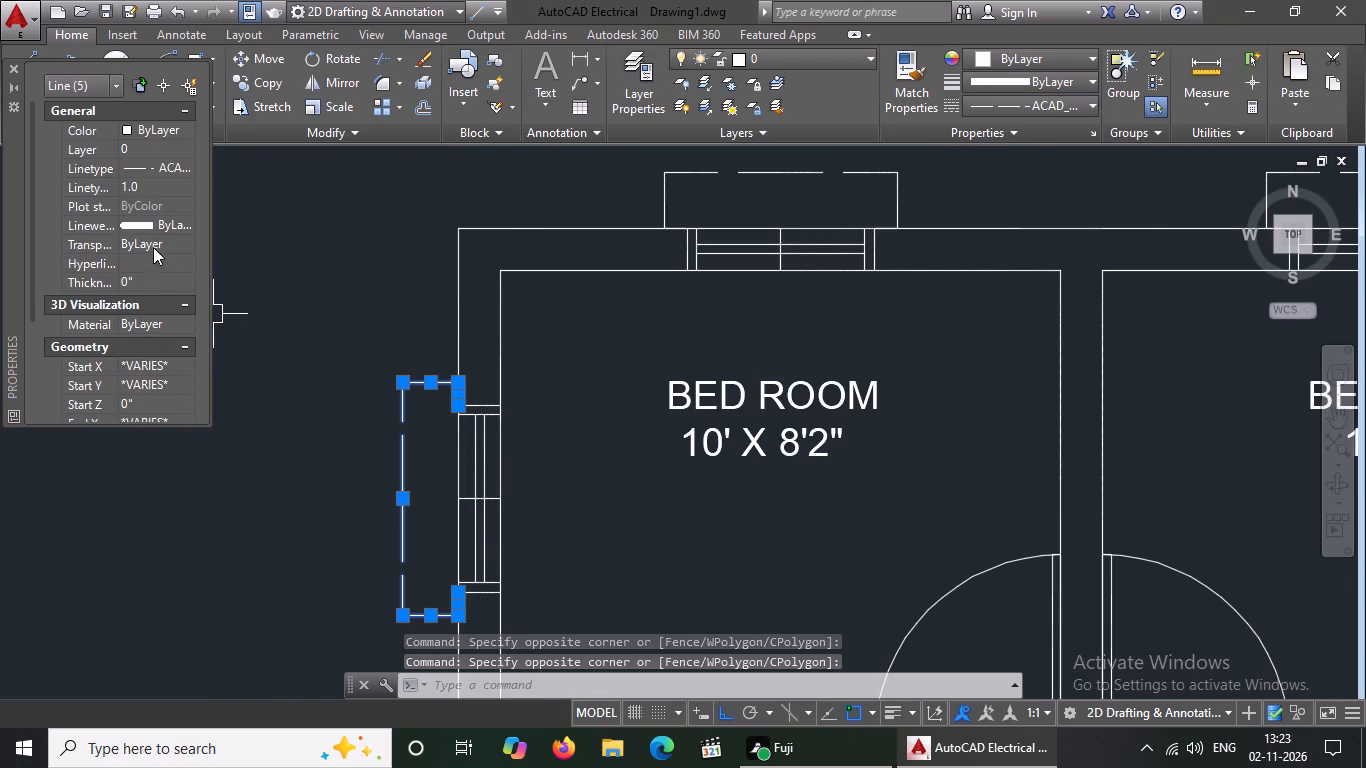
Set the linetype scale of the west window's projecting outline to 1.5 and clear the selection.
click(153, 190)
key(BackSpace)
key(BackSpace)
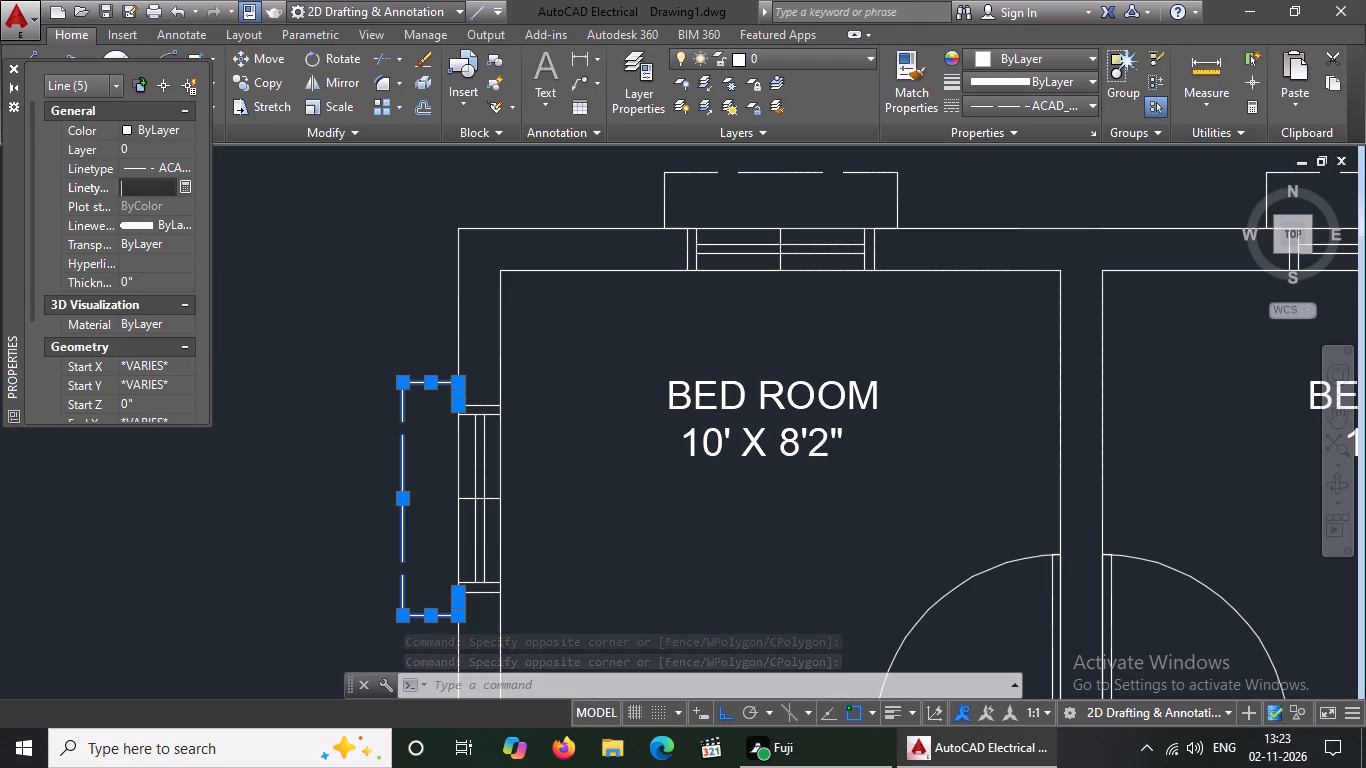
text(1.5)
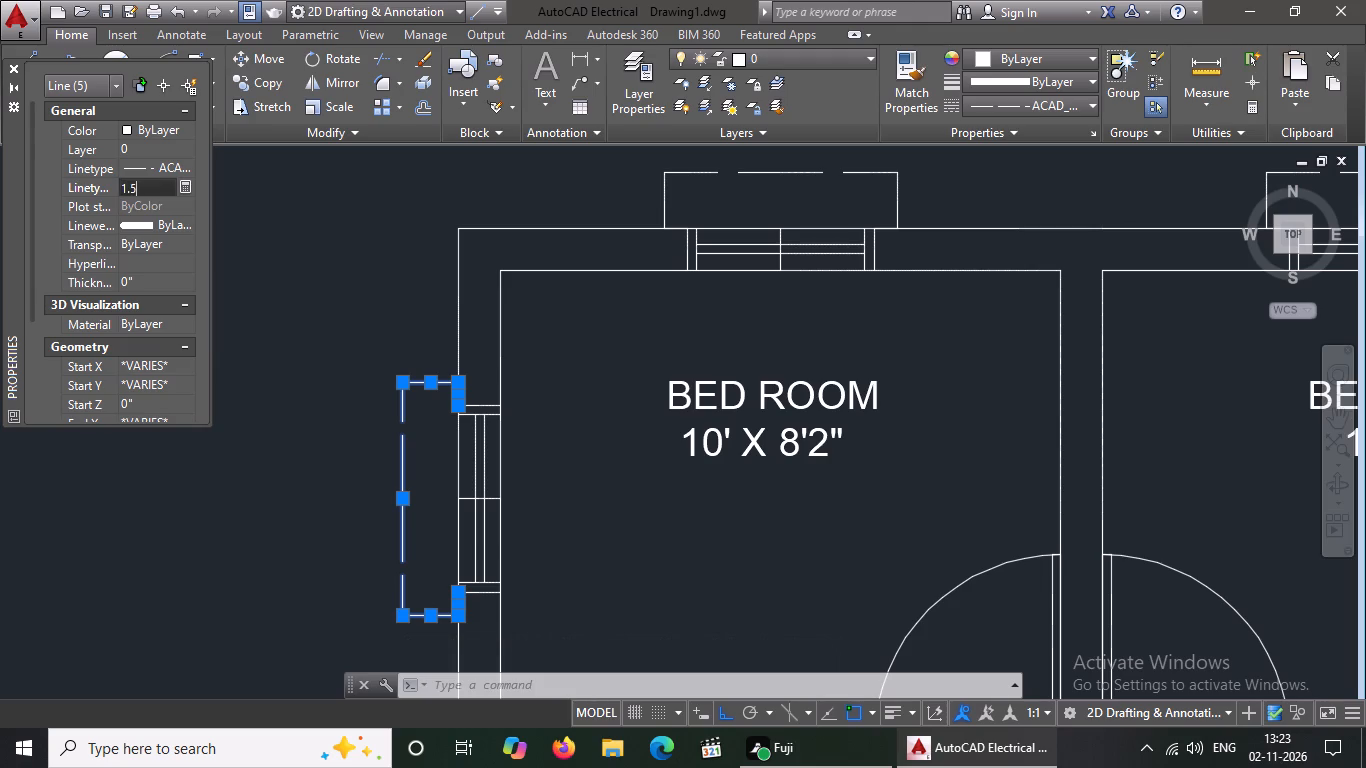
key(Return)
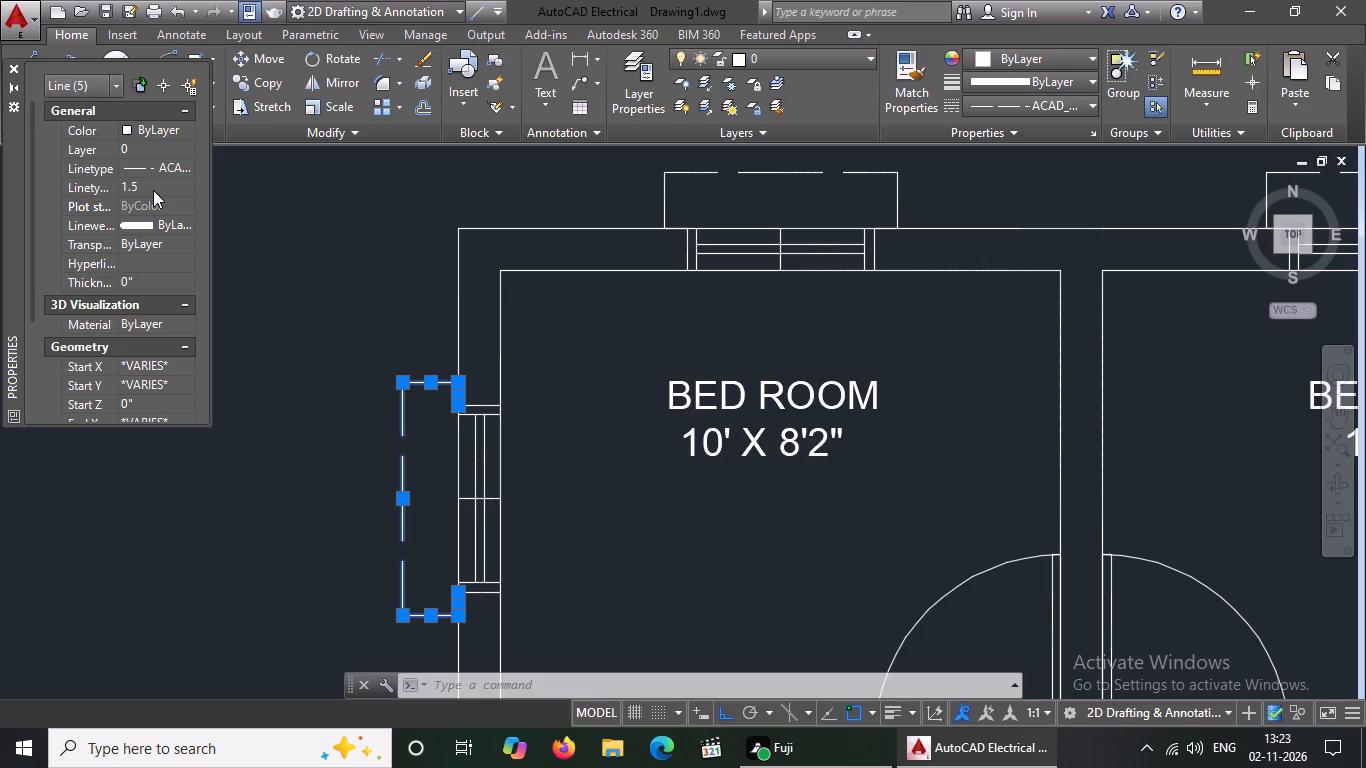
key(Escape)
key(Escape)
key(Escape)
key(Escape)
key(Escape)
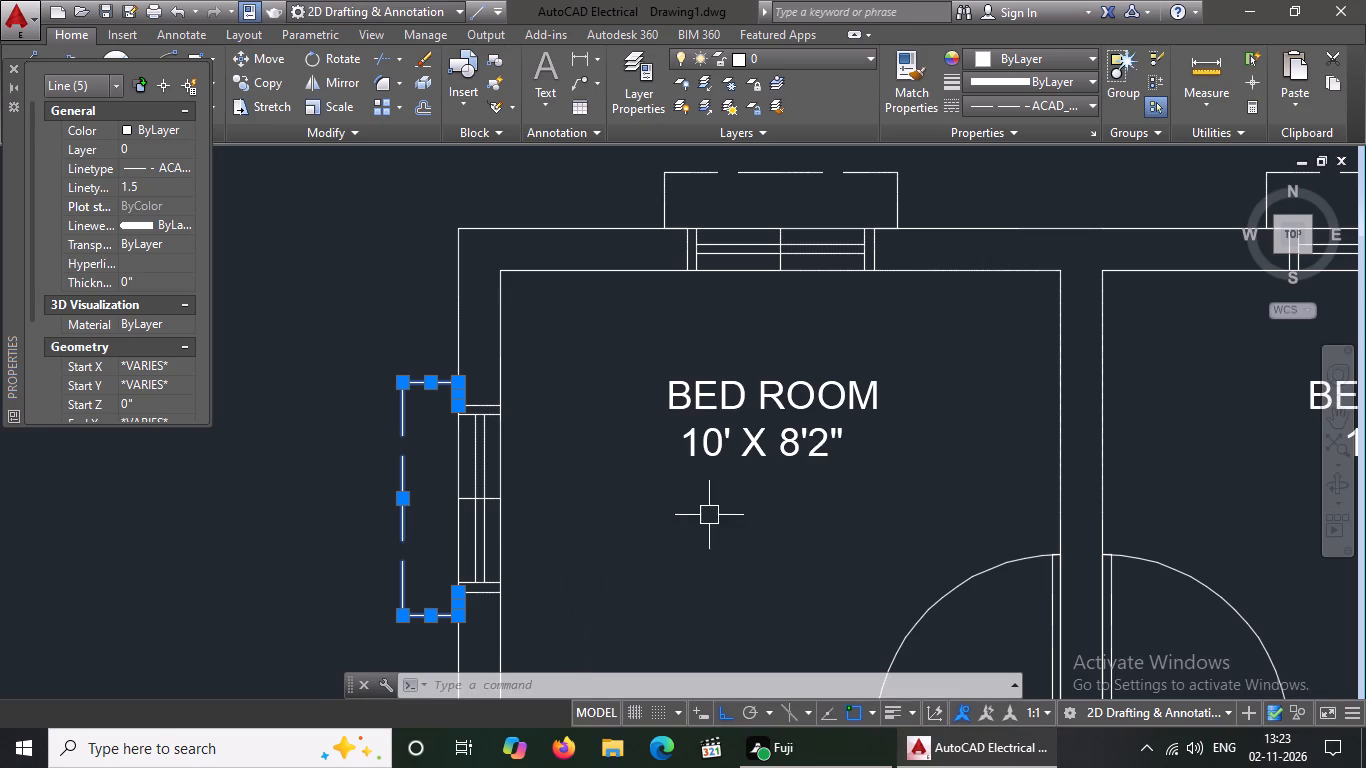
click(715, 520)
click(665, 589)
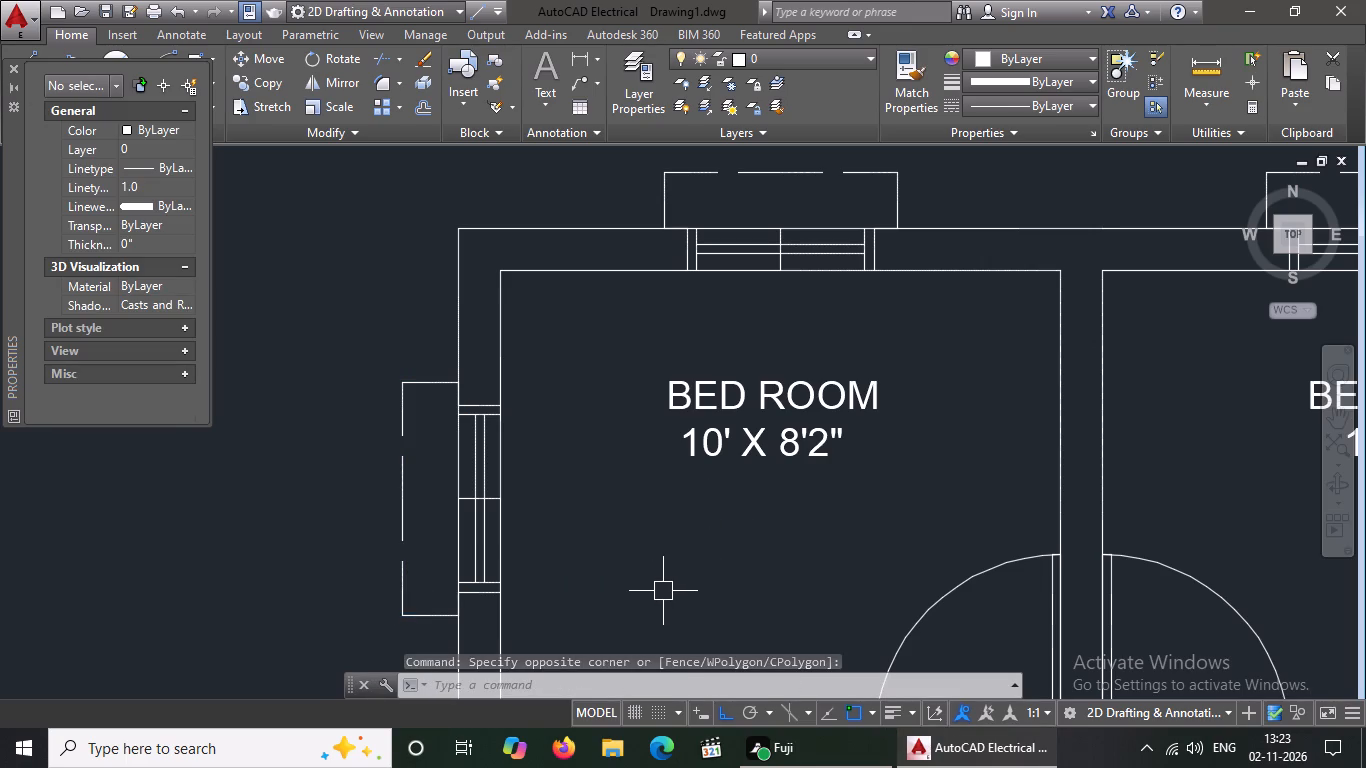
key(Escape)
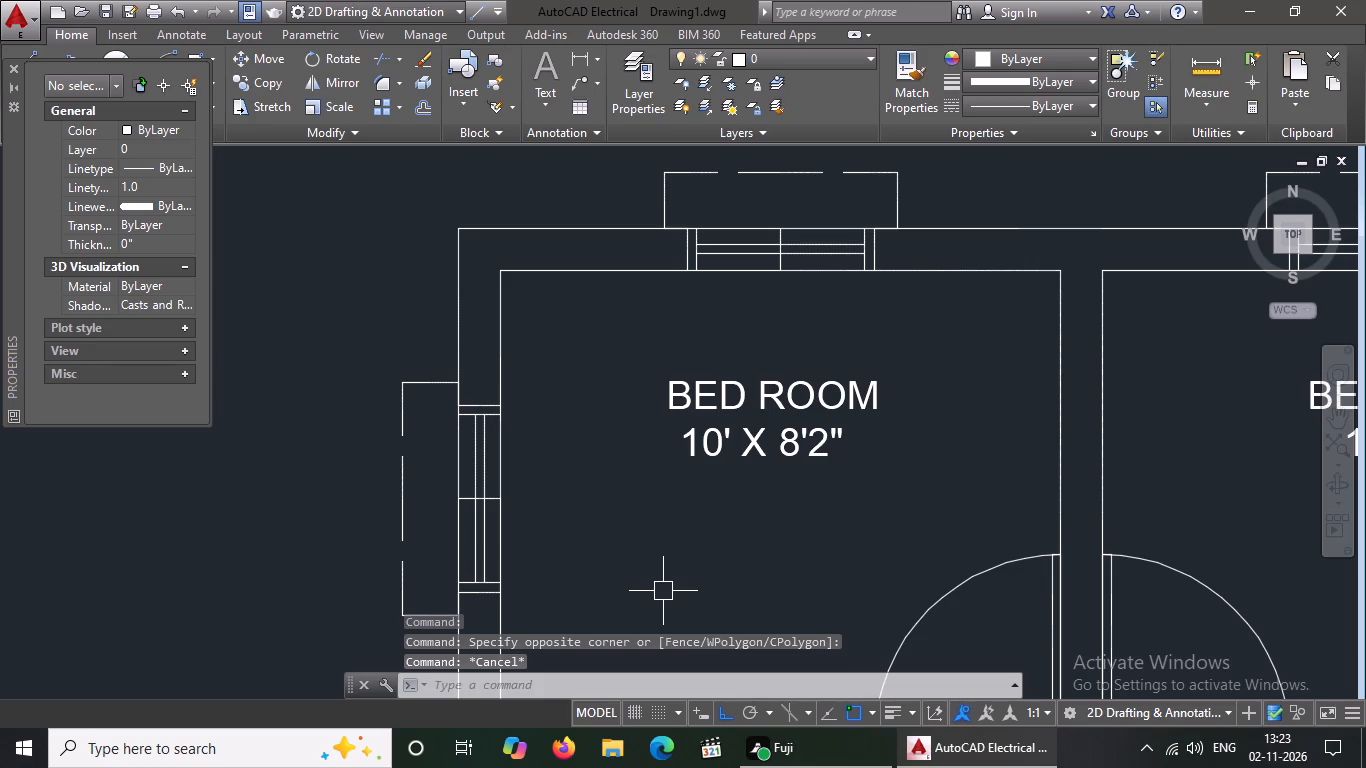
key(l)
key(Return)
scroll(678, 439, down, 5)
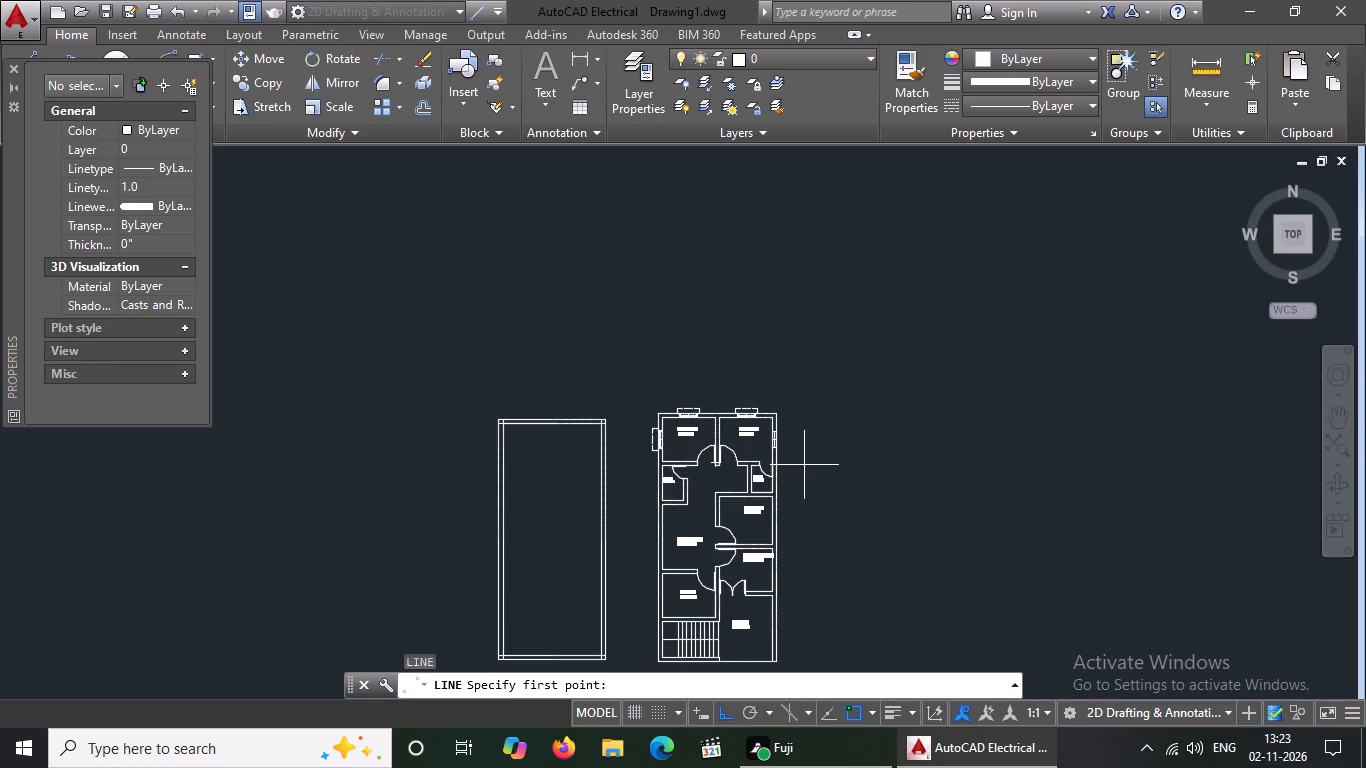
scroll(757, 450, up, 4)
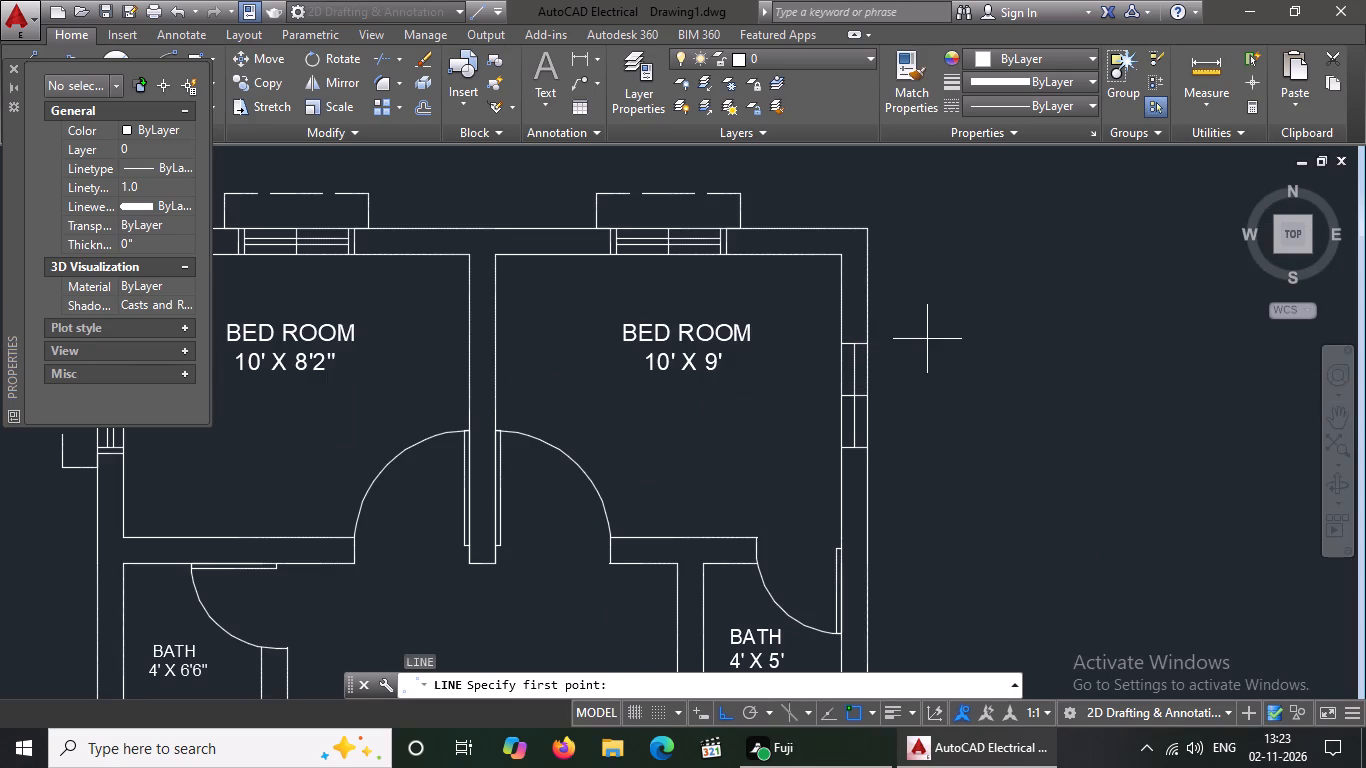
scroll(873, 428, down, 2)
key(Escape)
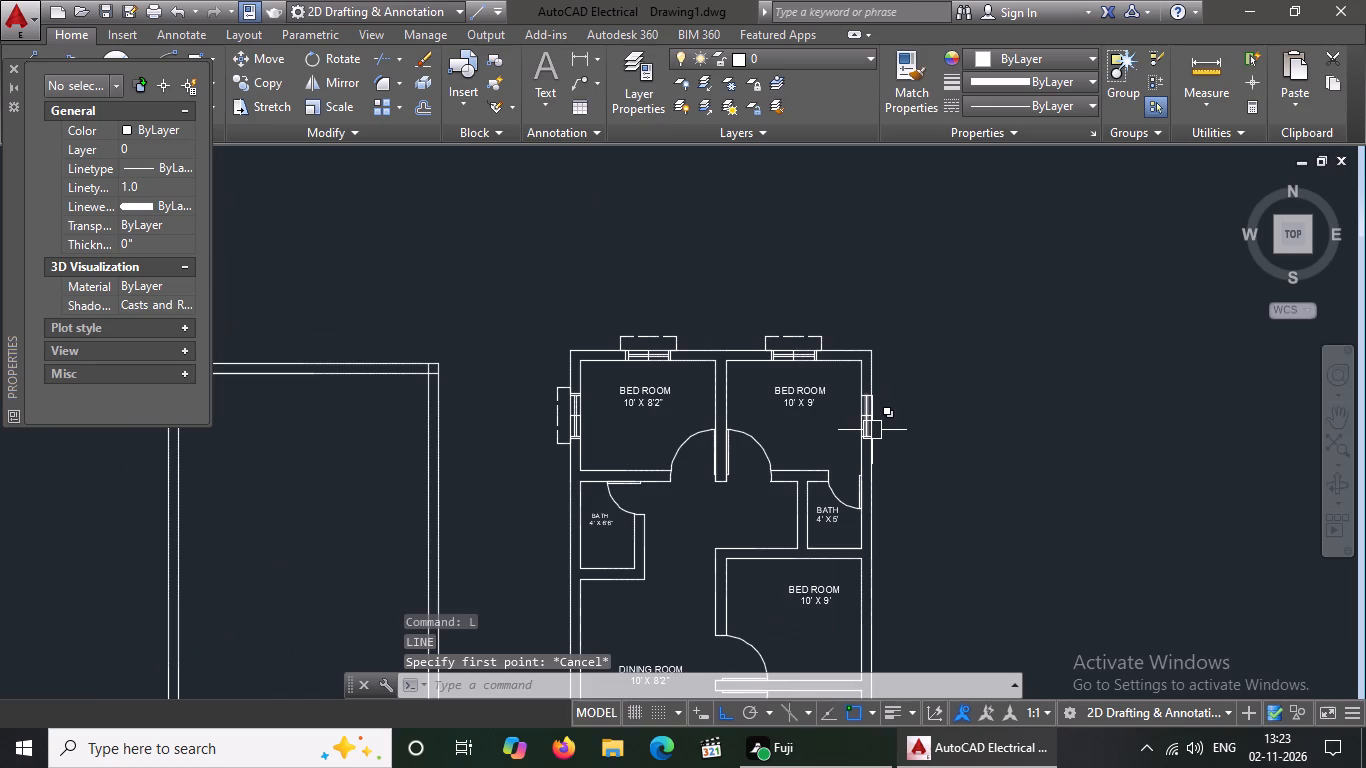
Offset the north and south end lines of the east bedroom window 2" outward along the wall.
key(o)
key(Return)
key(2)
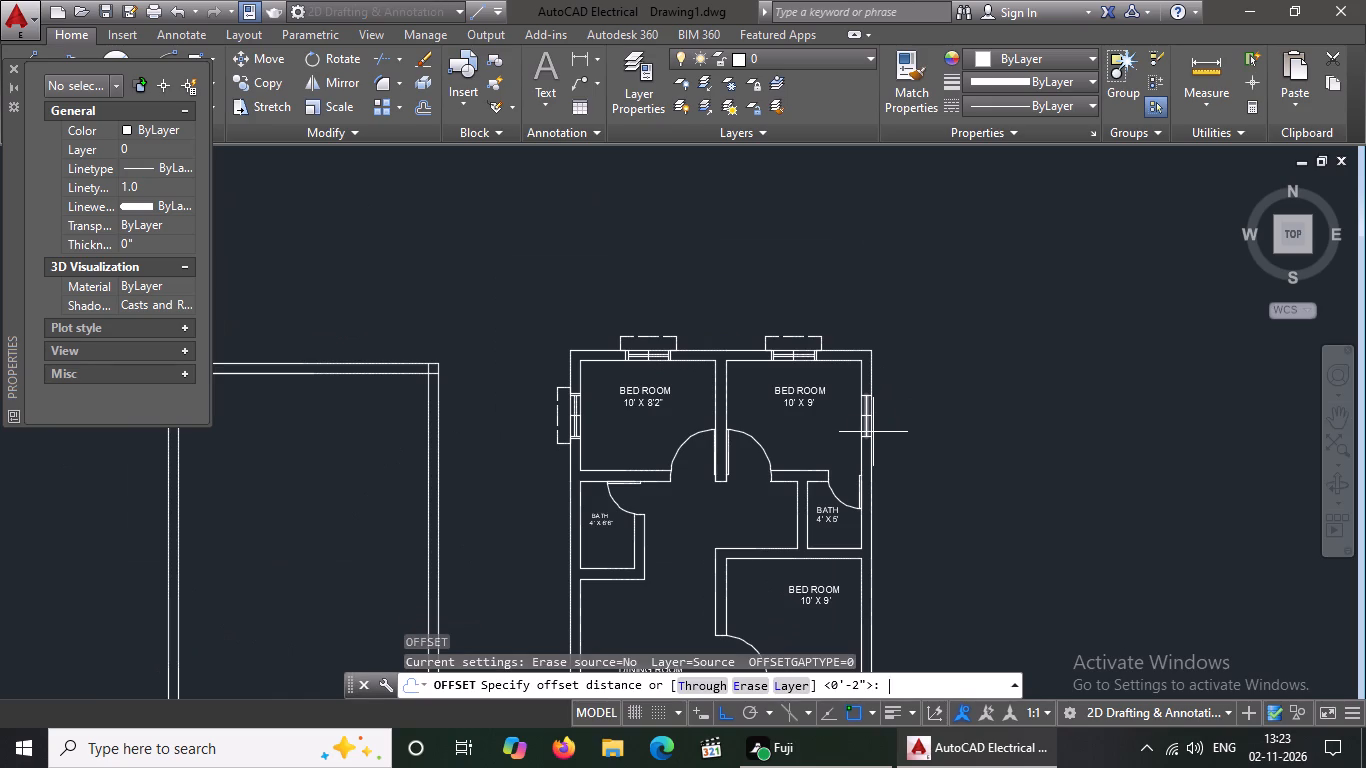
key(shift+quotedbl)
key(Return)
scroll(877, 405, up, 3)
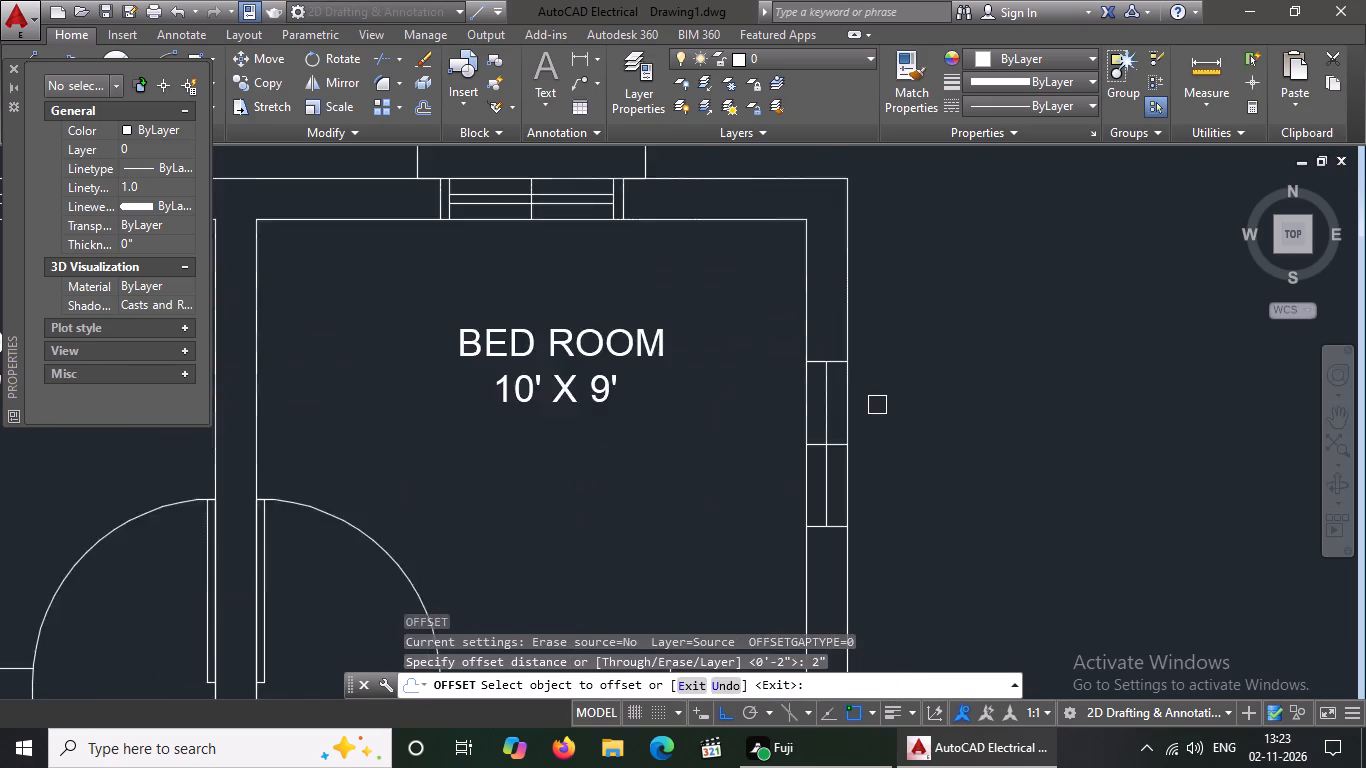
scroll(876, 405, up, 2)
click(774, 292)
click(774, 257)
scroll(785, 245, down, 2)
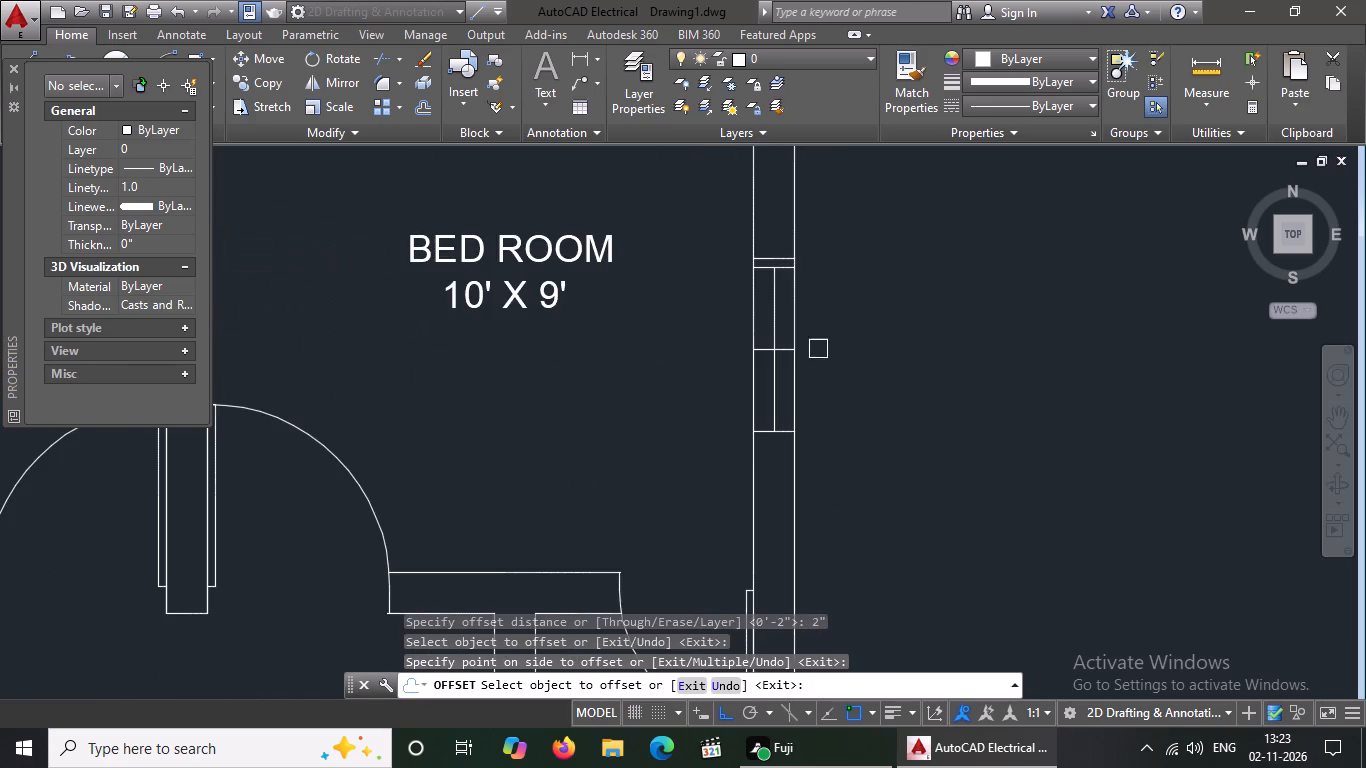
scroll(766, 462, up, 1)
drag(799, 420, 798, 424)
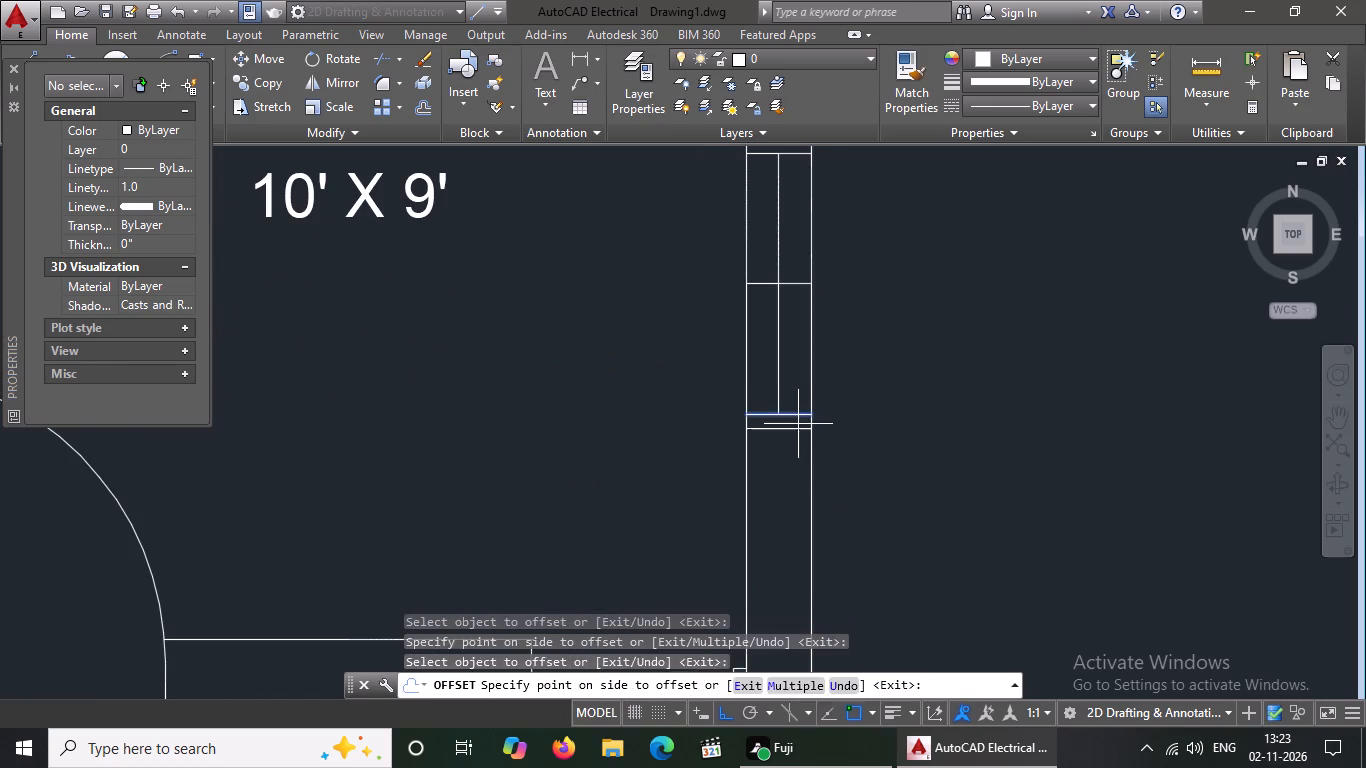
drag(798, 424, 792, 433)
drag(772, 478, 774, 488)
scroll(877, 438, down, 2)
key(Escape)
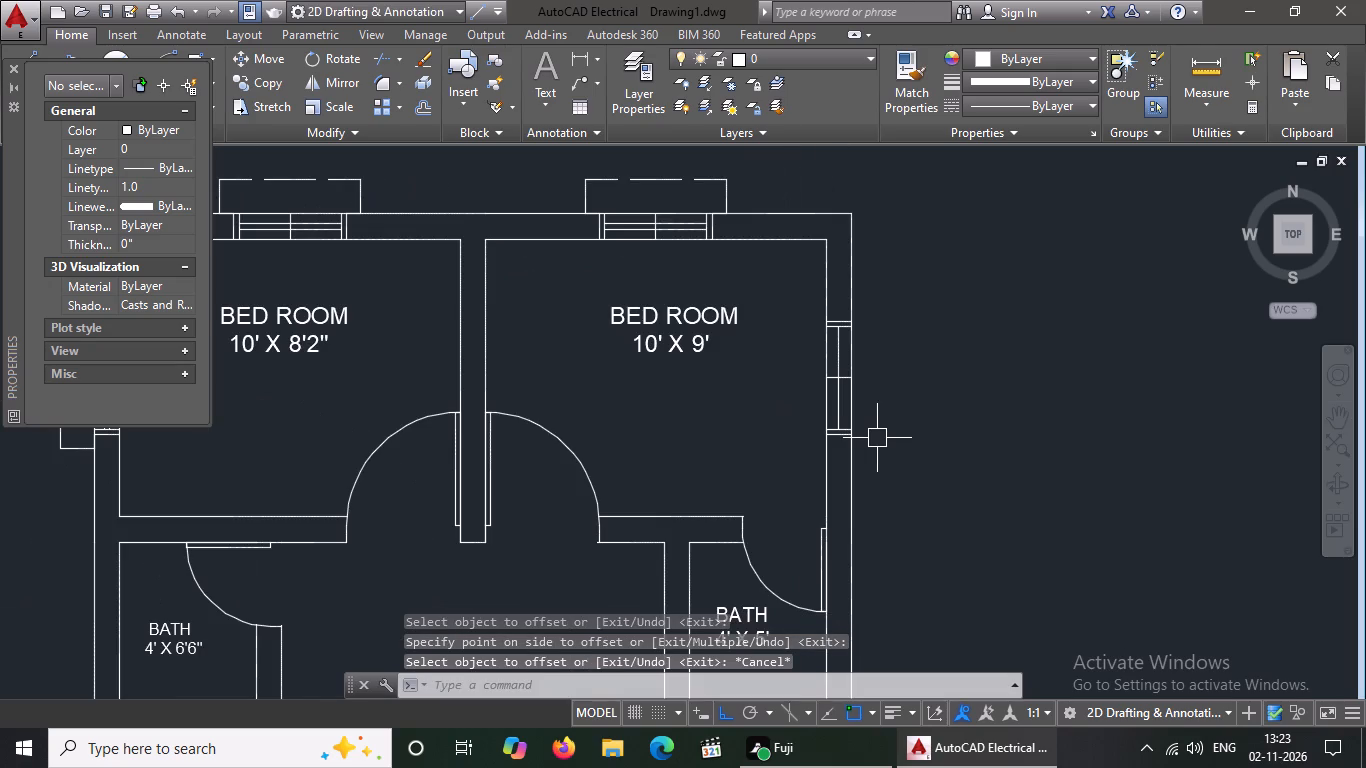
Offset the east window's lengthwise centre line 1" to both sides.
key(o)
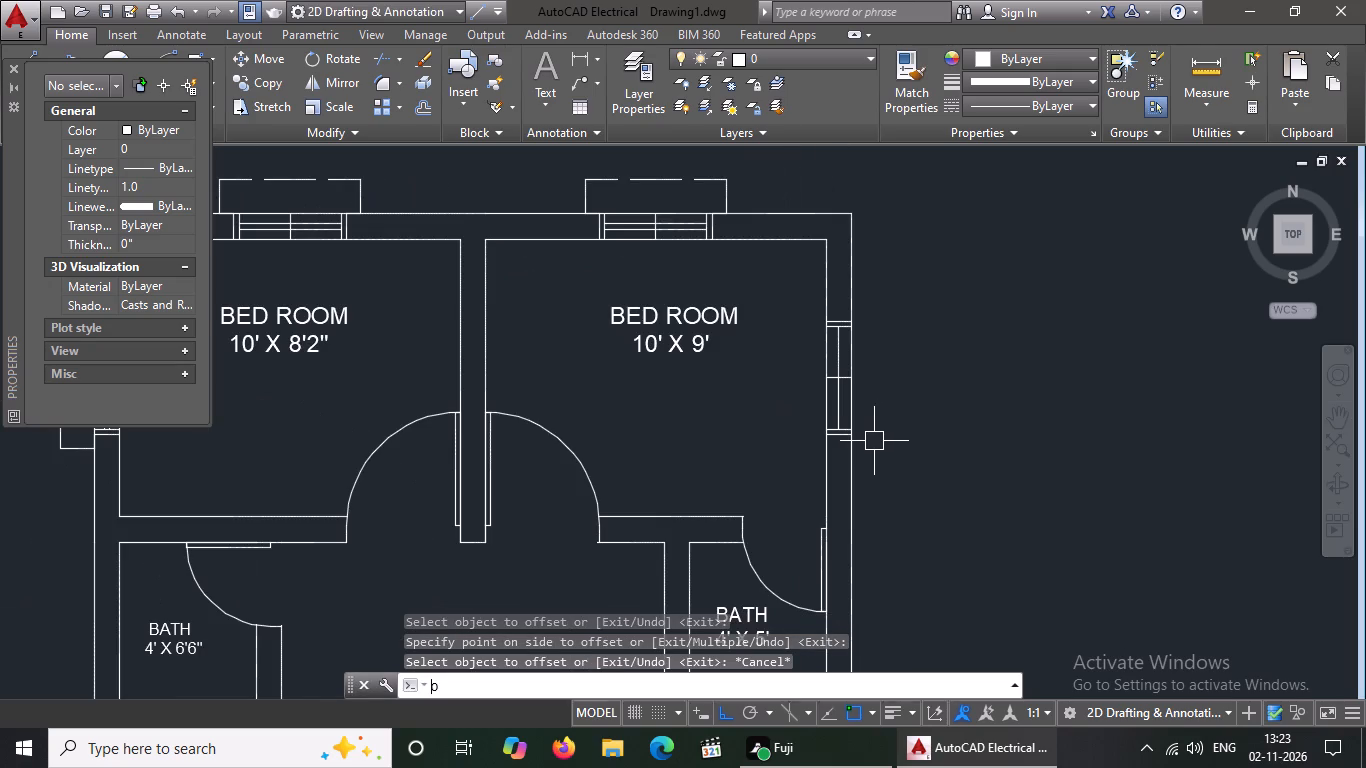
key(Return)
key(1)
key(shift+quotedbl)
key(Return)
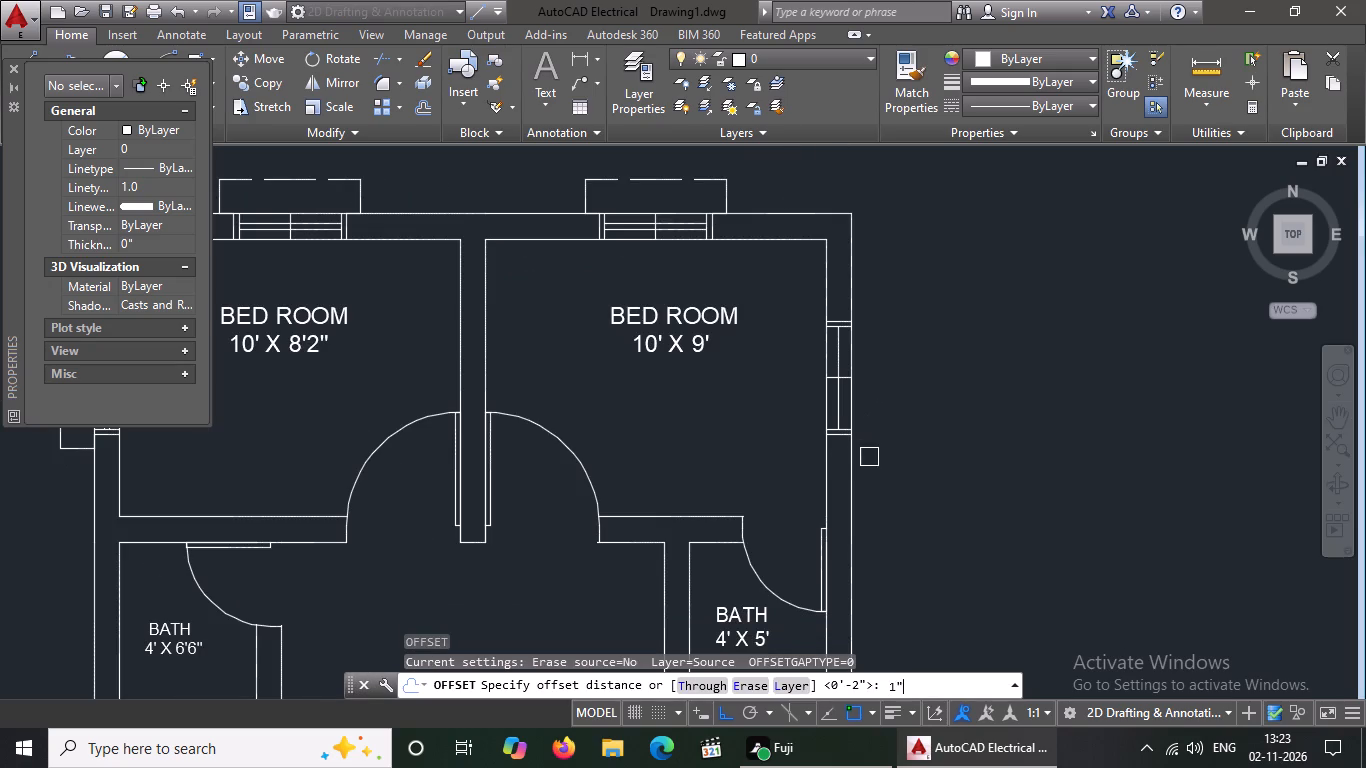
scroll(821, 377, up, 3)
drag(832, 412, 842, 413)
click(896, 421)
click(822, 410)
click(755, 441)
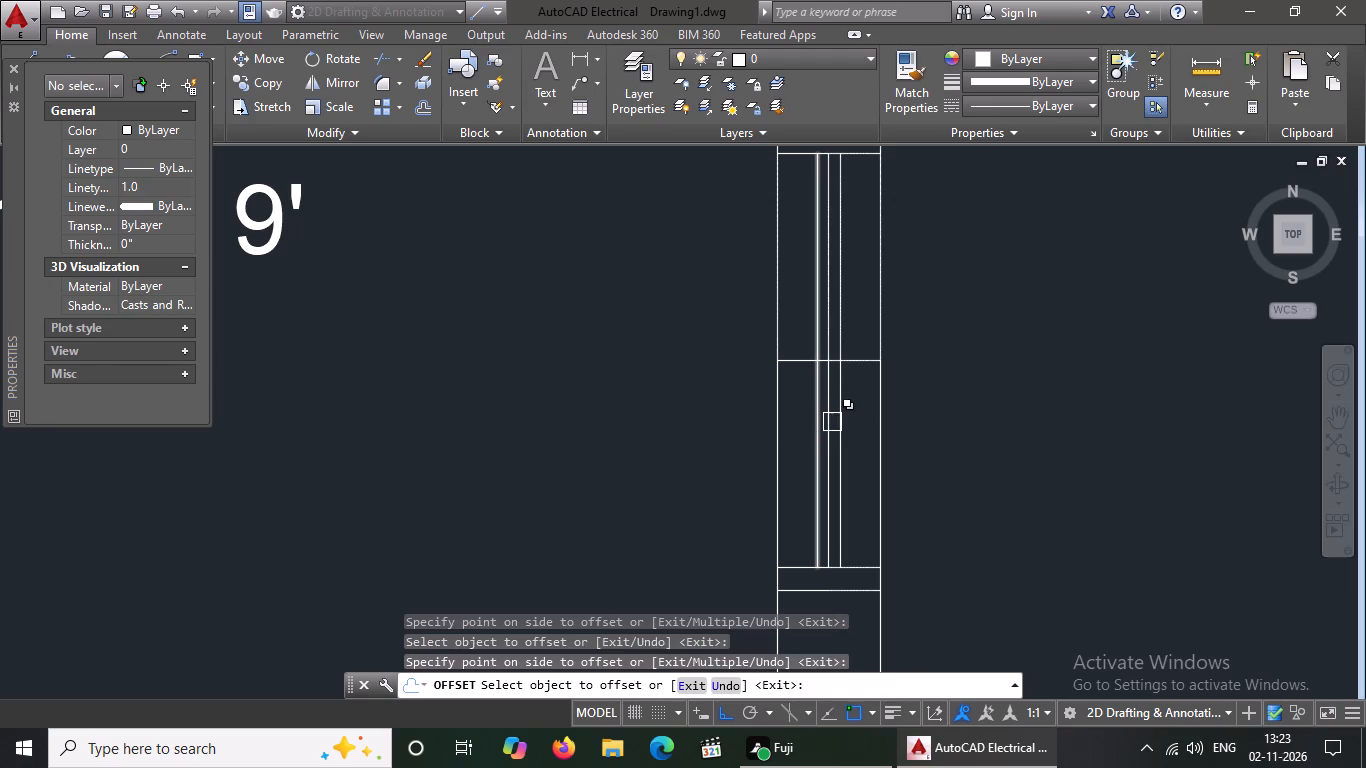
key(Escape)
Erase the original lengthwise centre line between the two offset lines of the east window.
scroll(823, 419, up, 1)
click(828, 410)
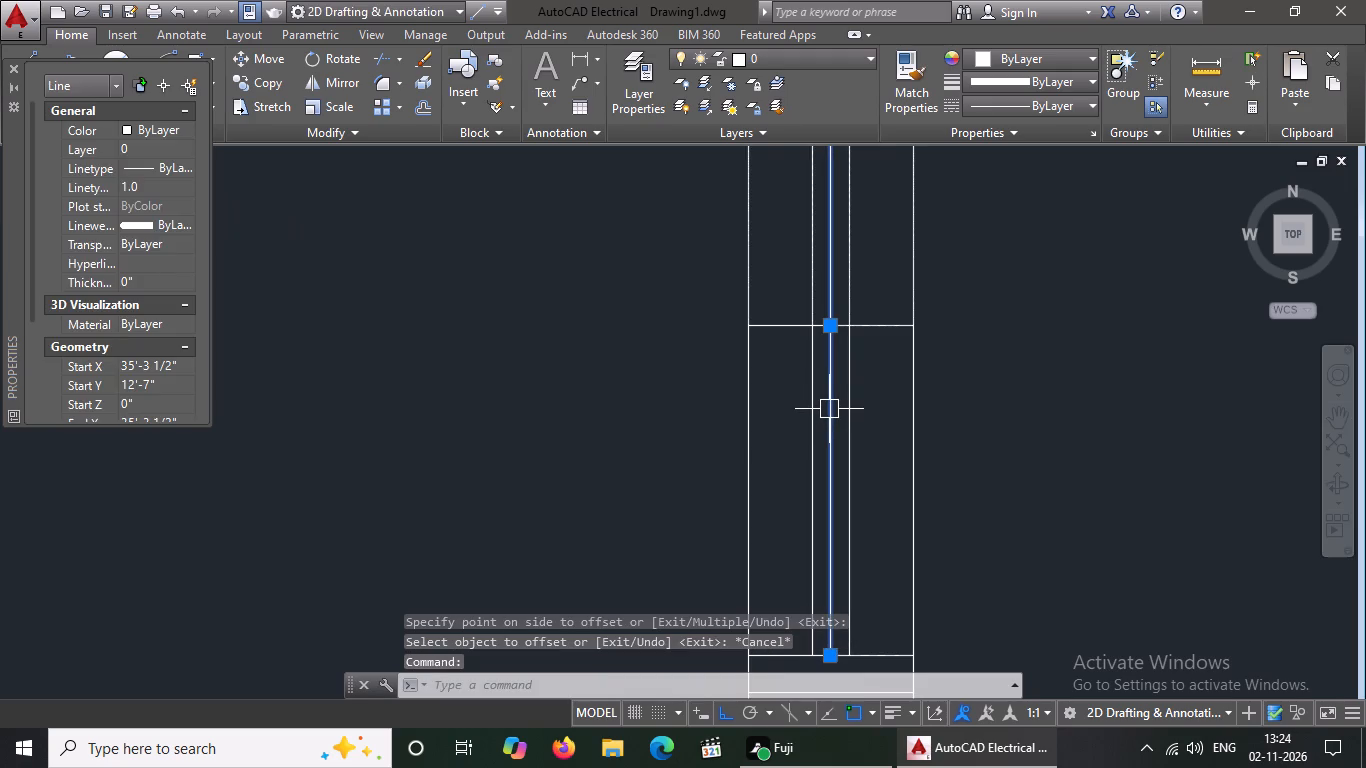
key(Delete)
scroll(829, 409, down, 2)
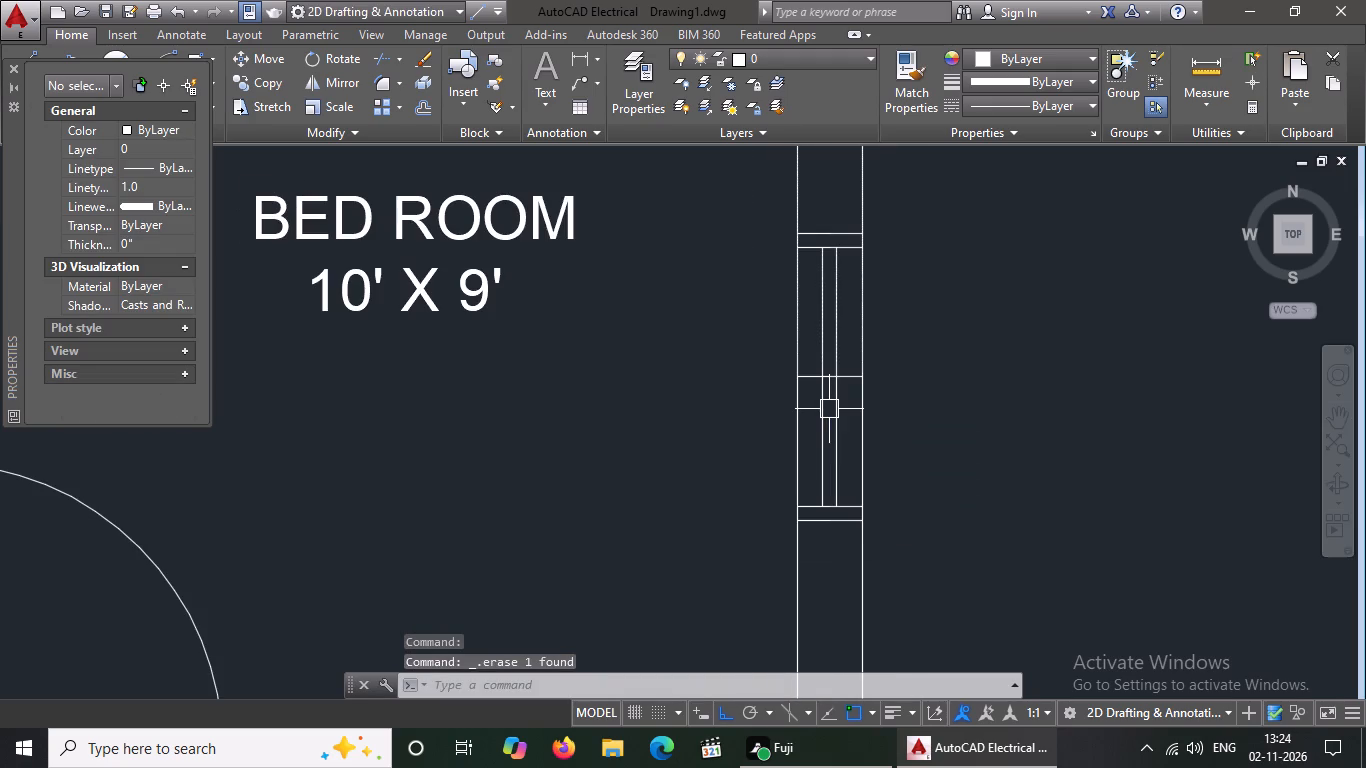
key(Escape)
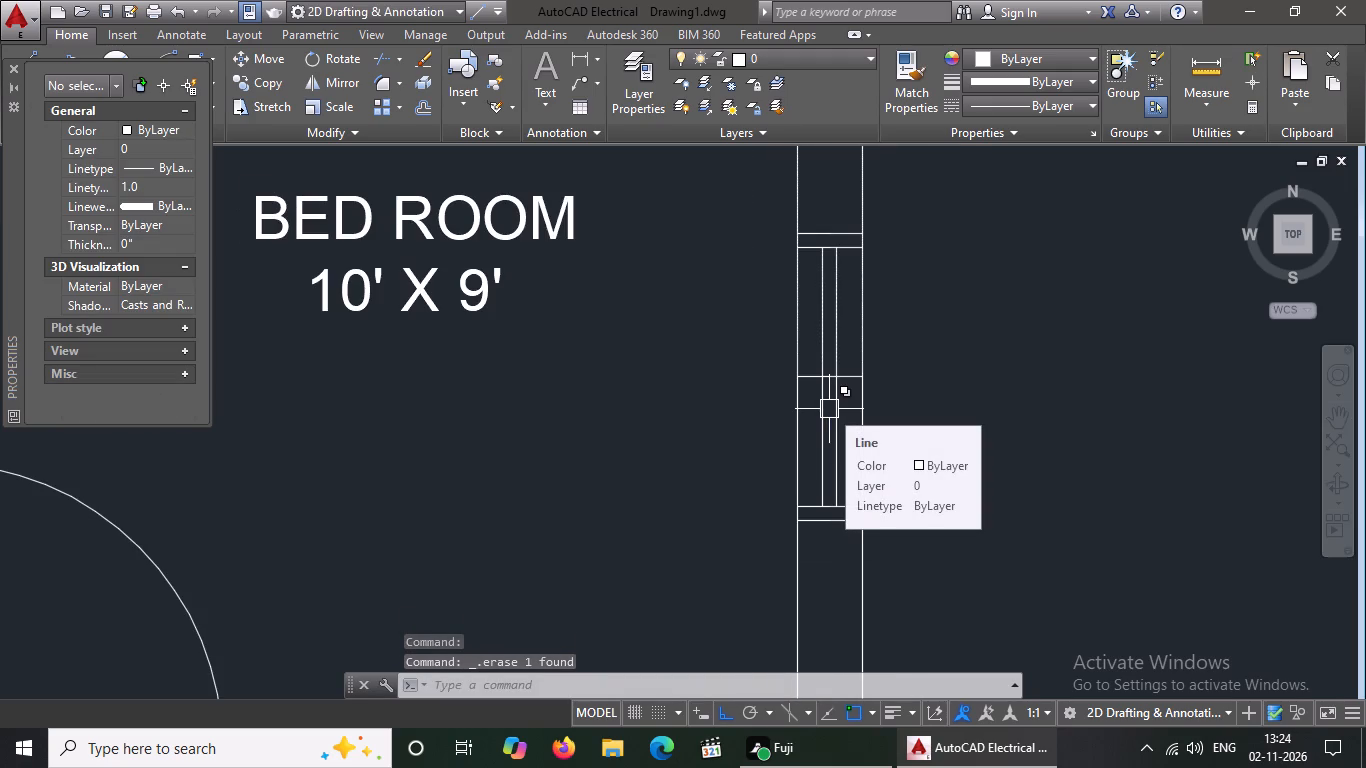
Draw a line from the east window's outer northeast corner, 5" north along the wall face and 1' east.
key(l)
key(Return)
scroll(850, 409, down, 3)
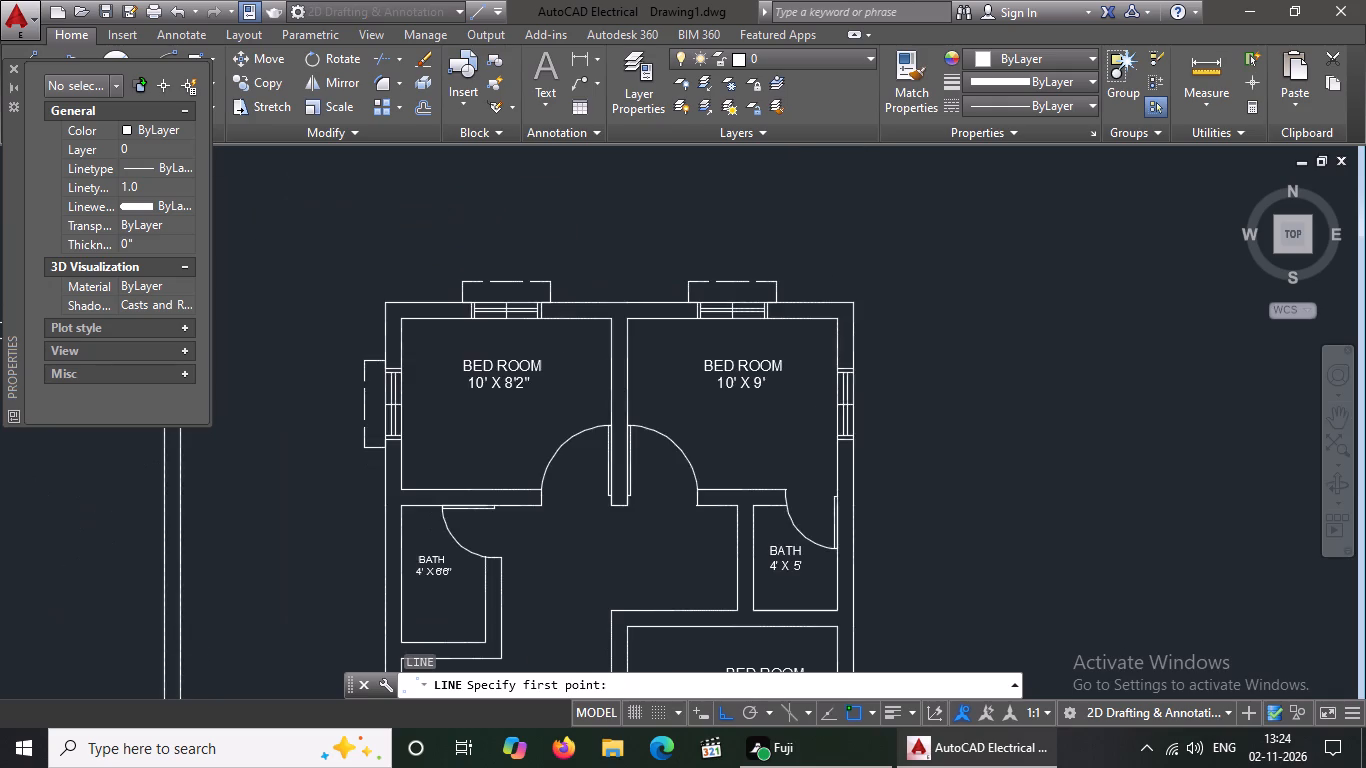
scroll(847, 365, up, 3)
click(856, 374)
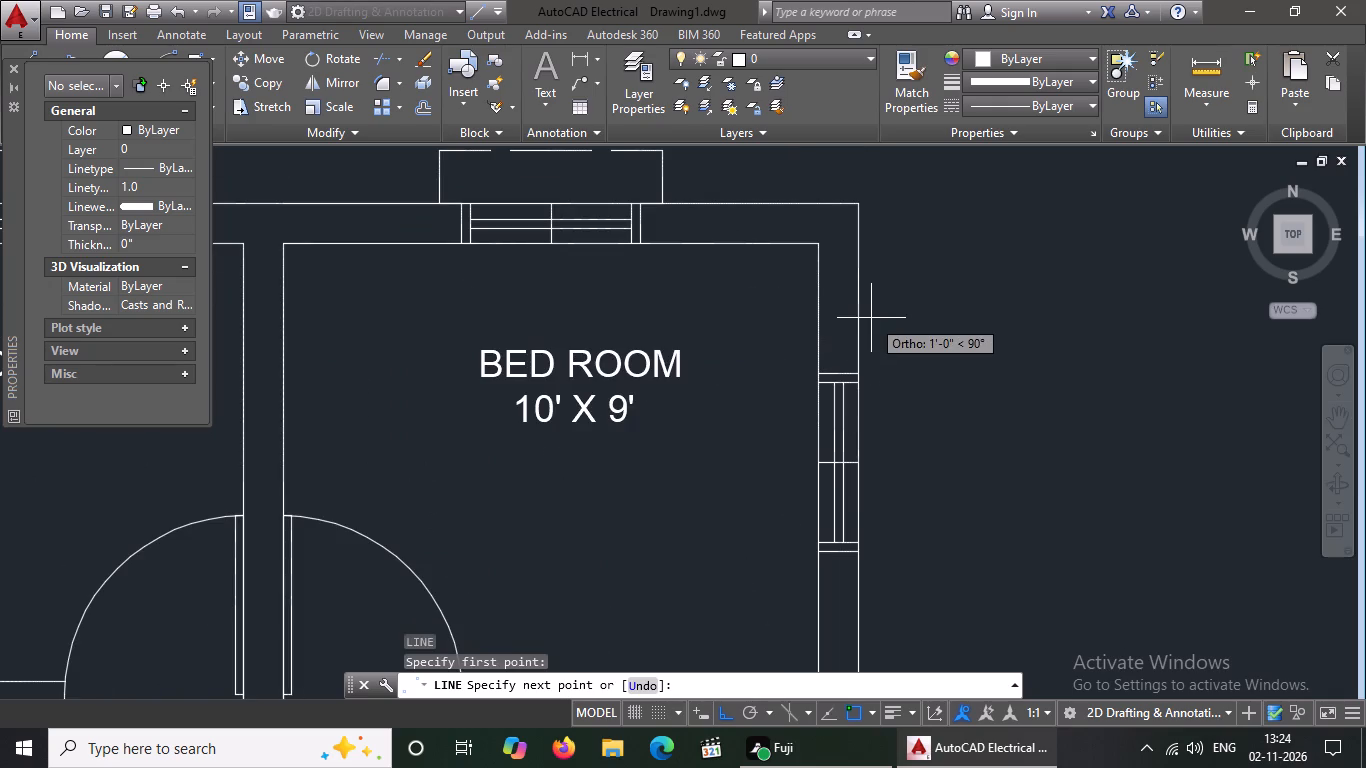
key(5)
key(shift+quotedbl)
key(Return)
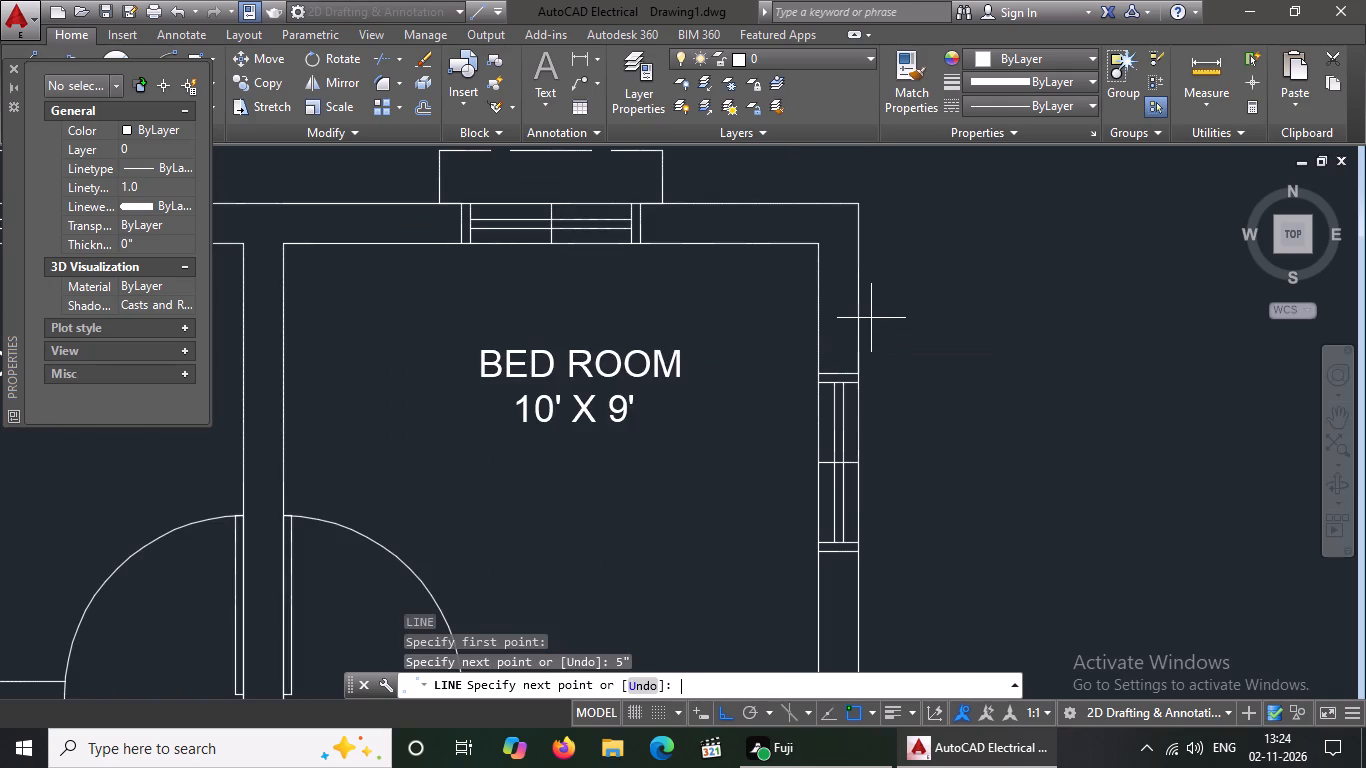
text(1')
key(Return)
key(Return)
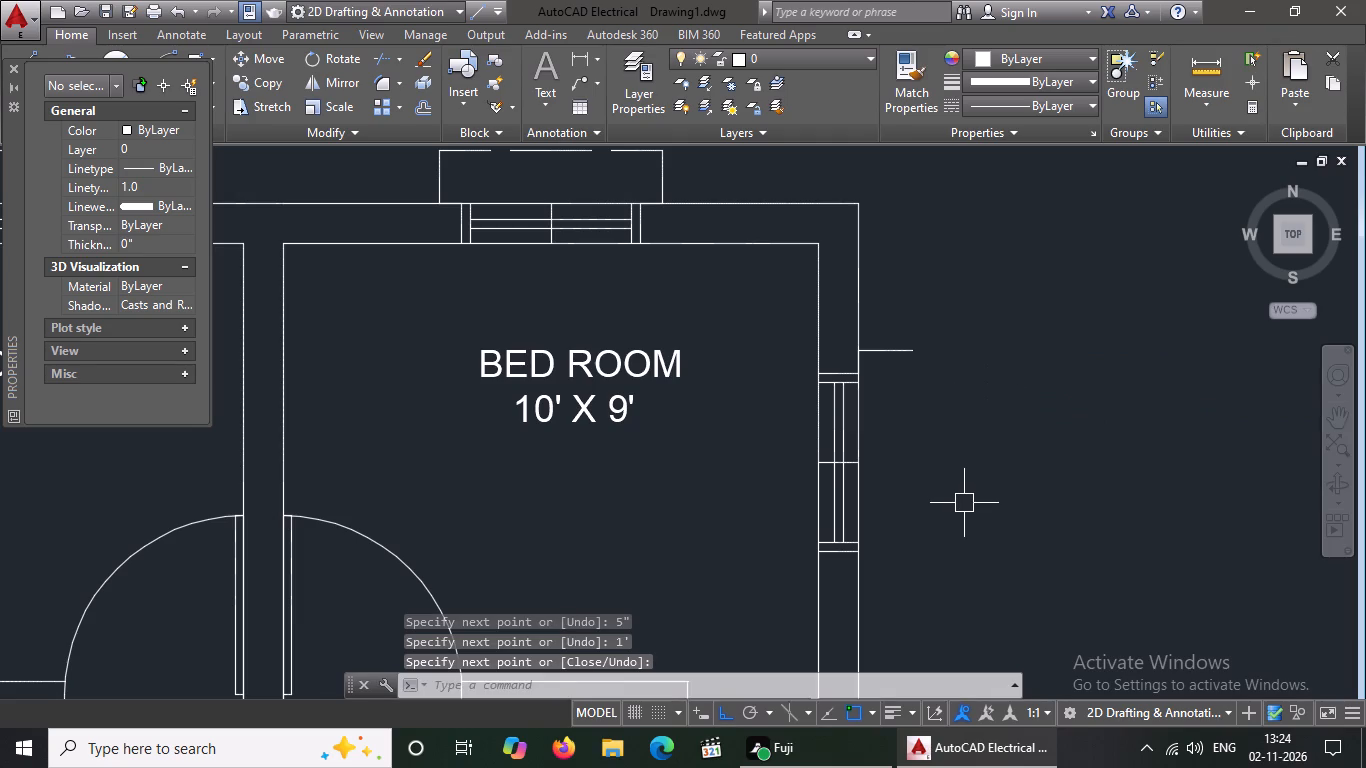
Draw a line from the window's outer southeast corner, 5" south, 1' east, and north to the end of the upper projecting line.
key(l)
key(Return)
scroll(964, 503, up, 1)
scroll(851, 445, down, 3)
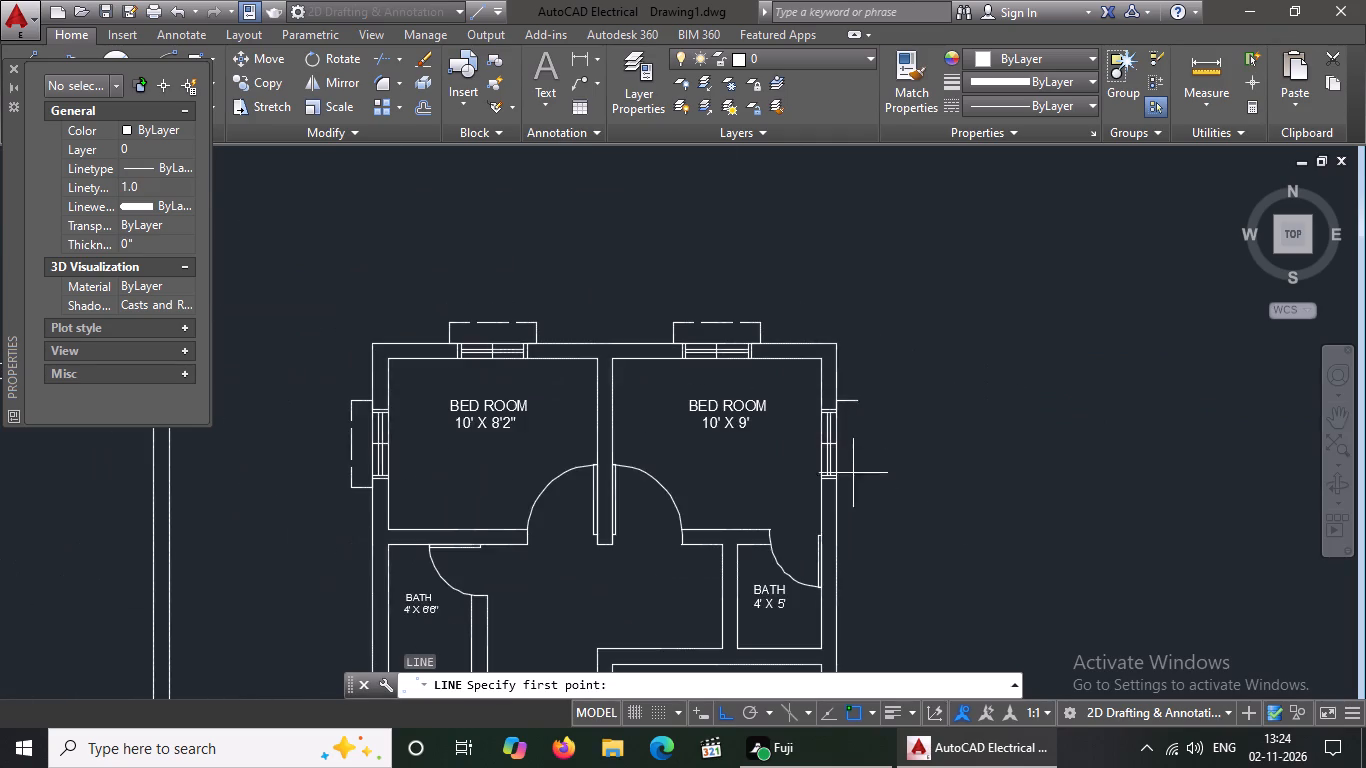
scroll(844, 482, up, 3)
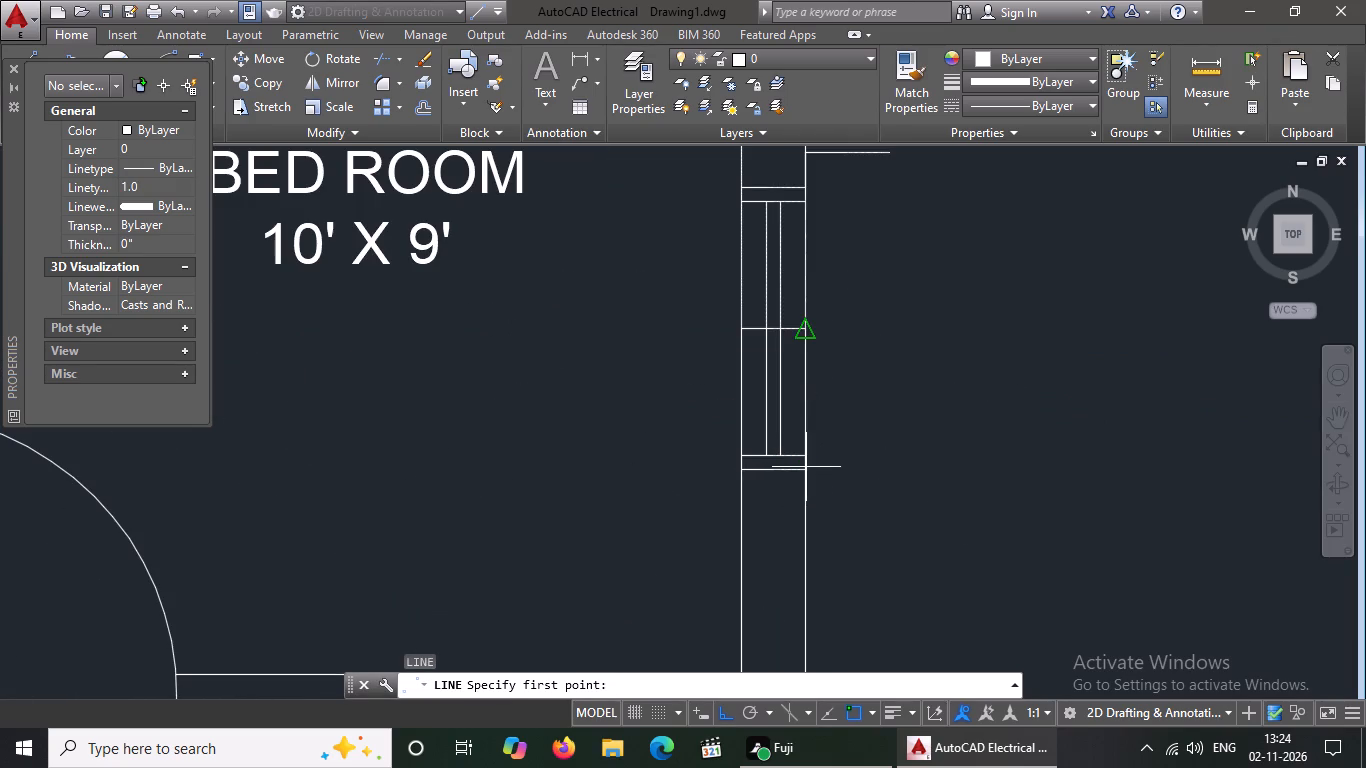
drag(804, 471, 805, 501)
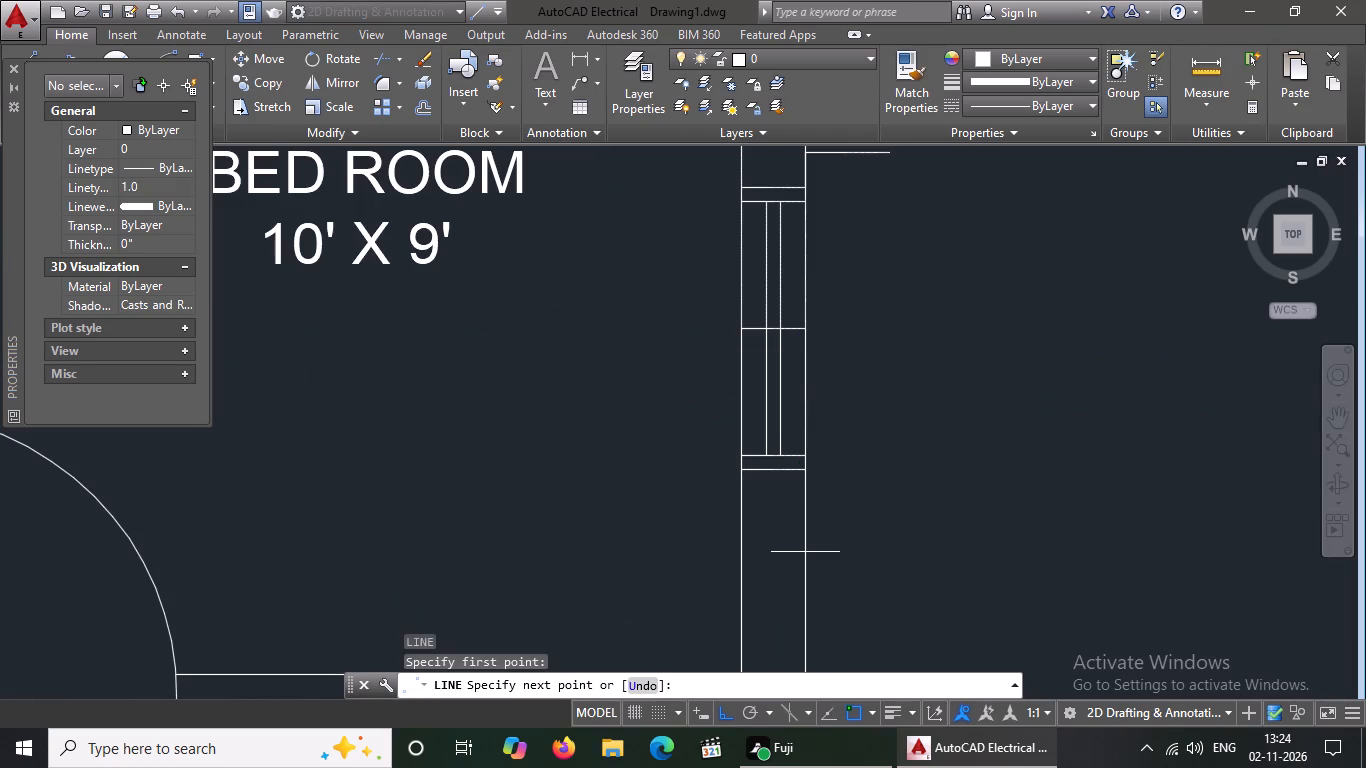
key(5)
key(shift+quotedbl)
key(Return)
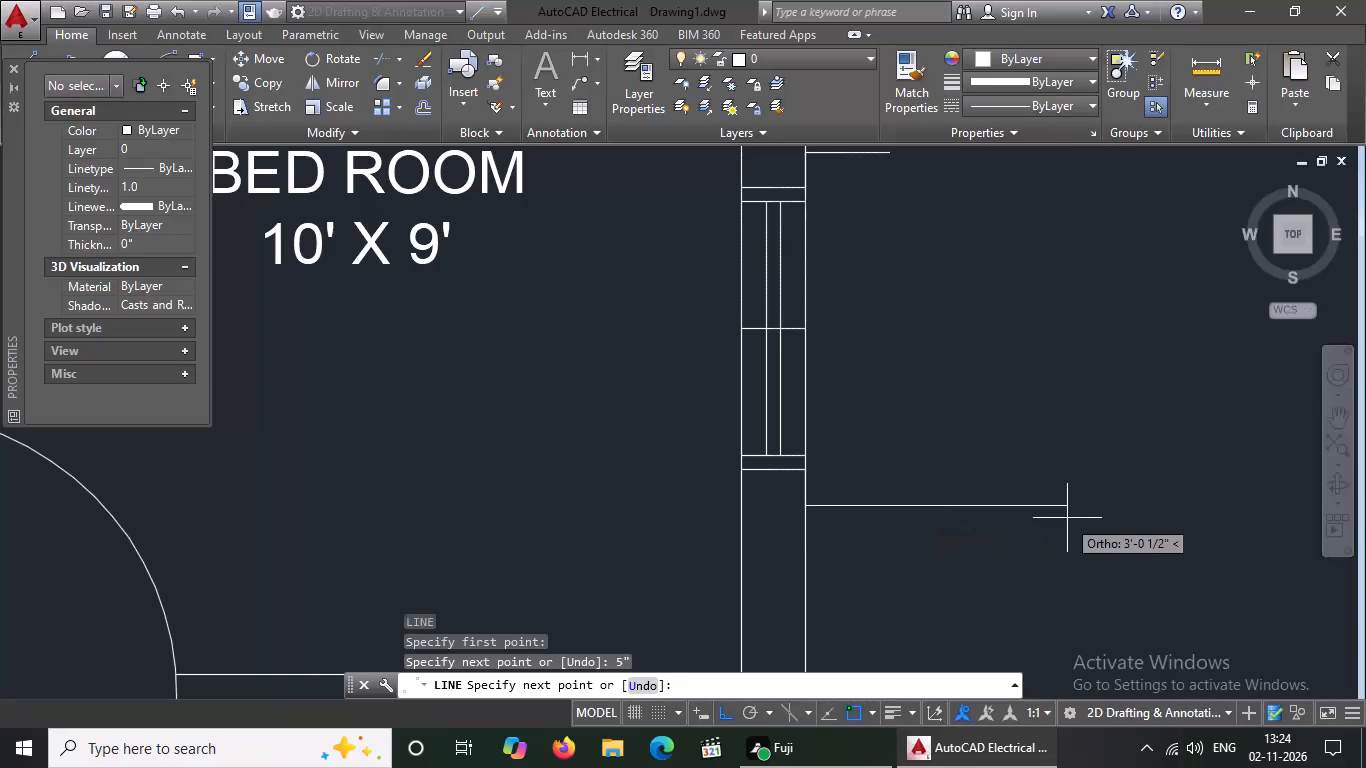
key(5)
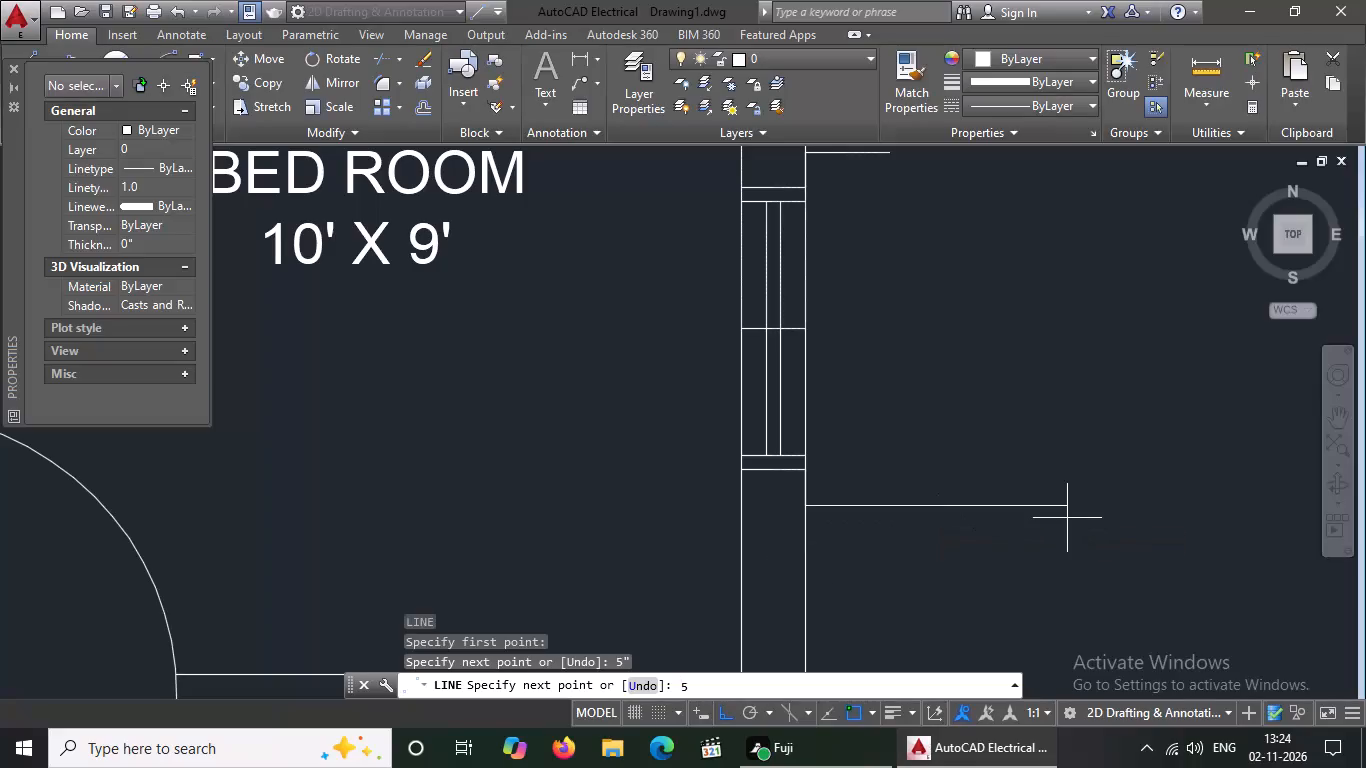
key(BackSpace)
text(1')
key(Return)
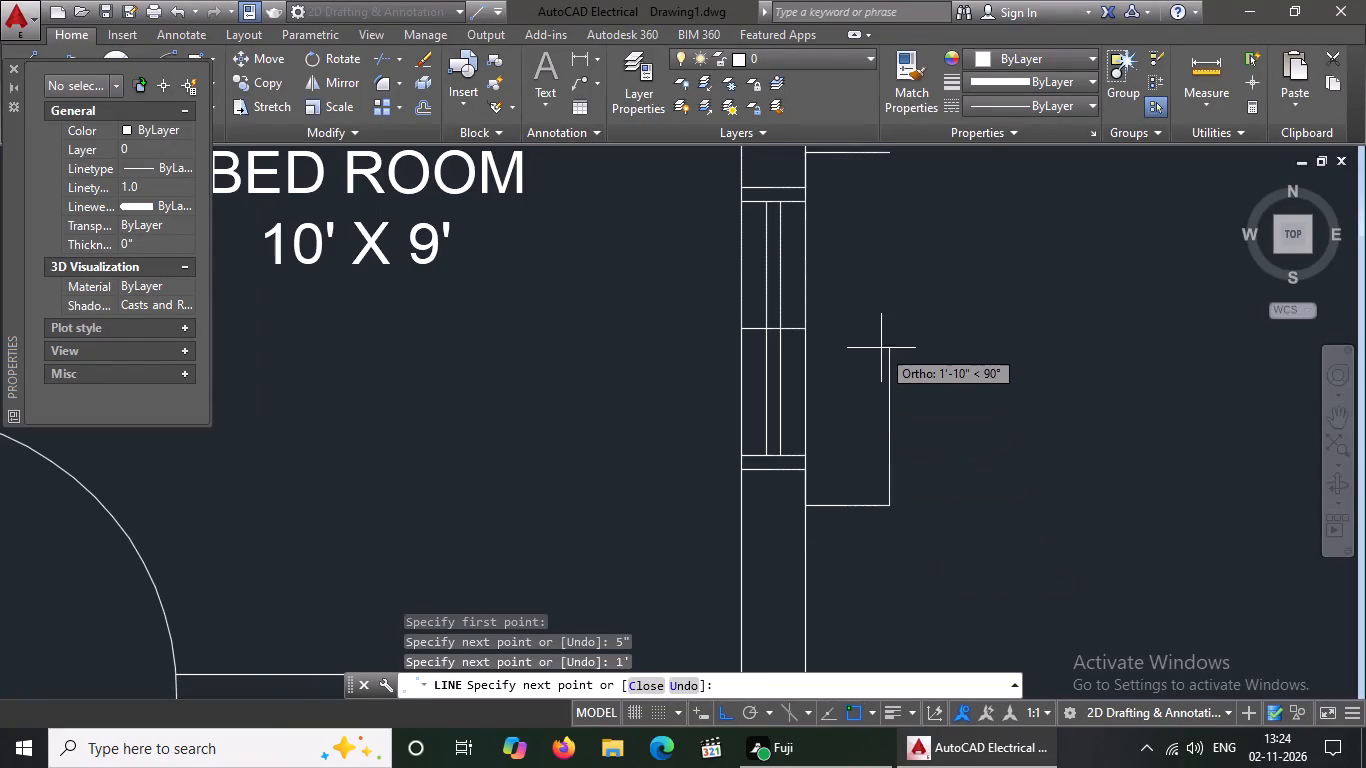
scroll(888, 339, down, 2)
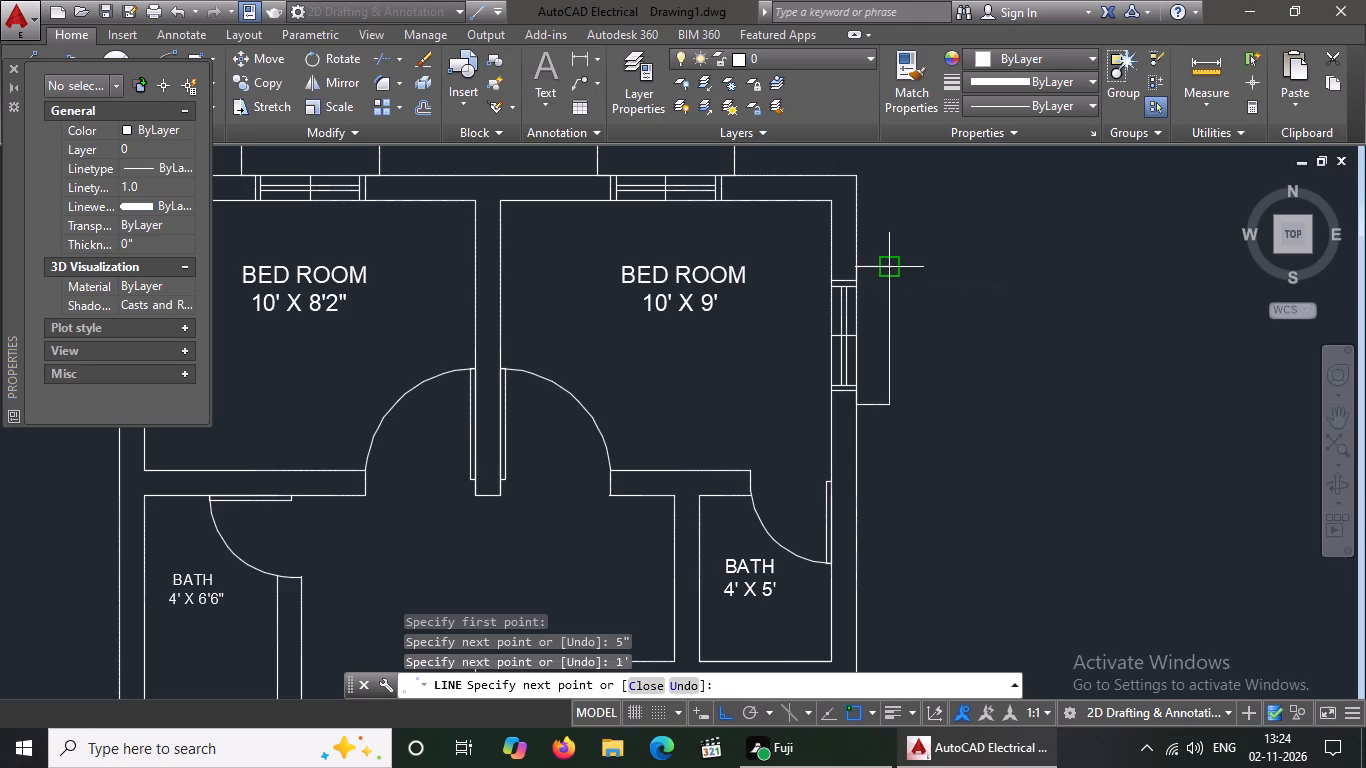
click(888, 273)
key(Escape)
Apply the dashed ACAD_ISO02W100 linetype to the lines of the projecting outline outside the east window.
scroll(955, 261, down, 2)
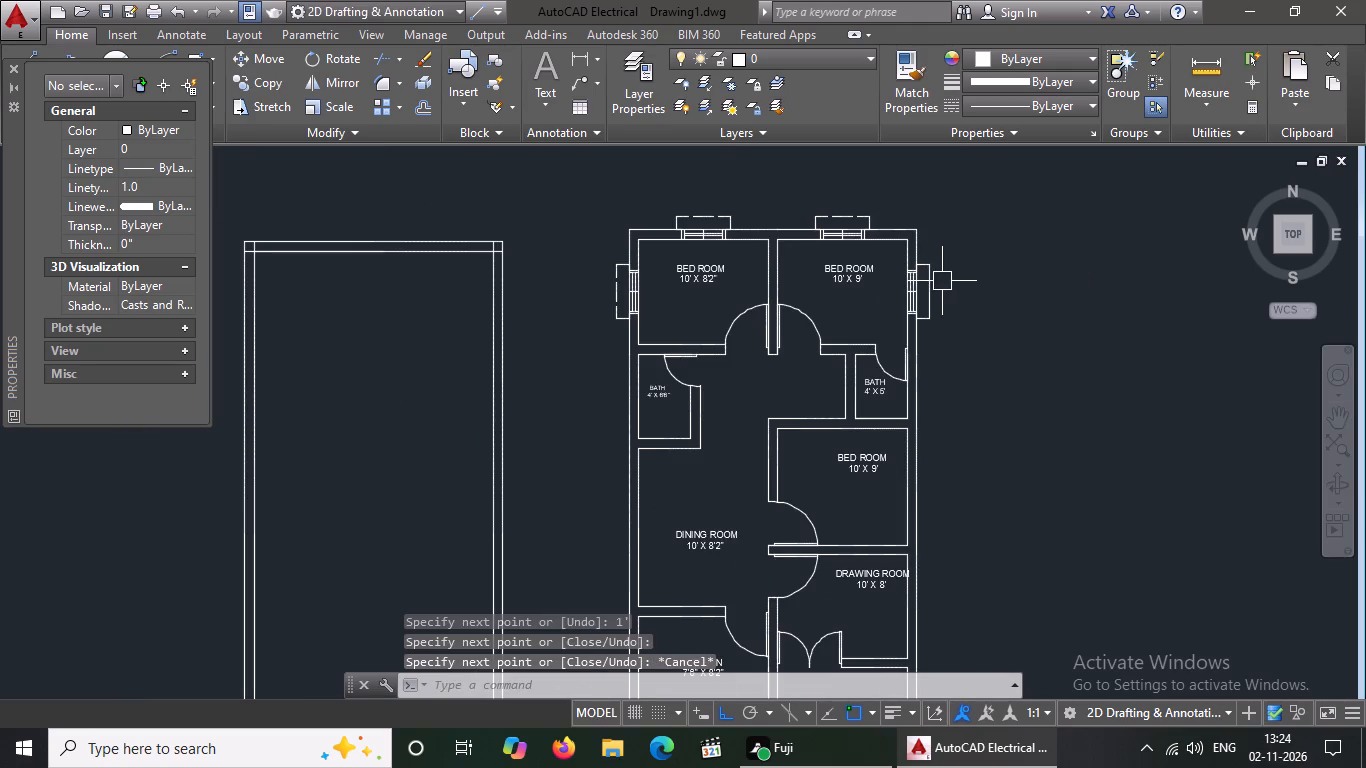
scroll(937, 288, up, 2)
scroll(876, 232, up, 2)
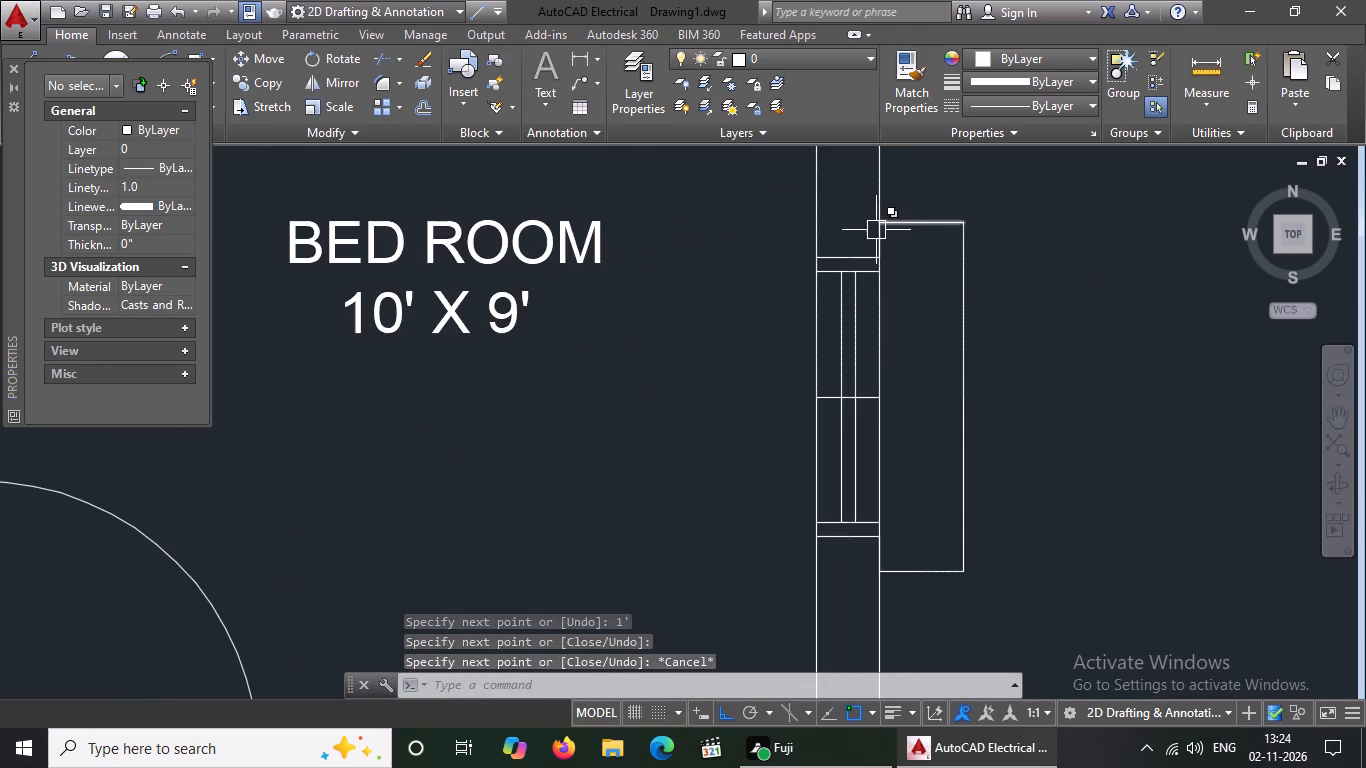
click(857, 202)
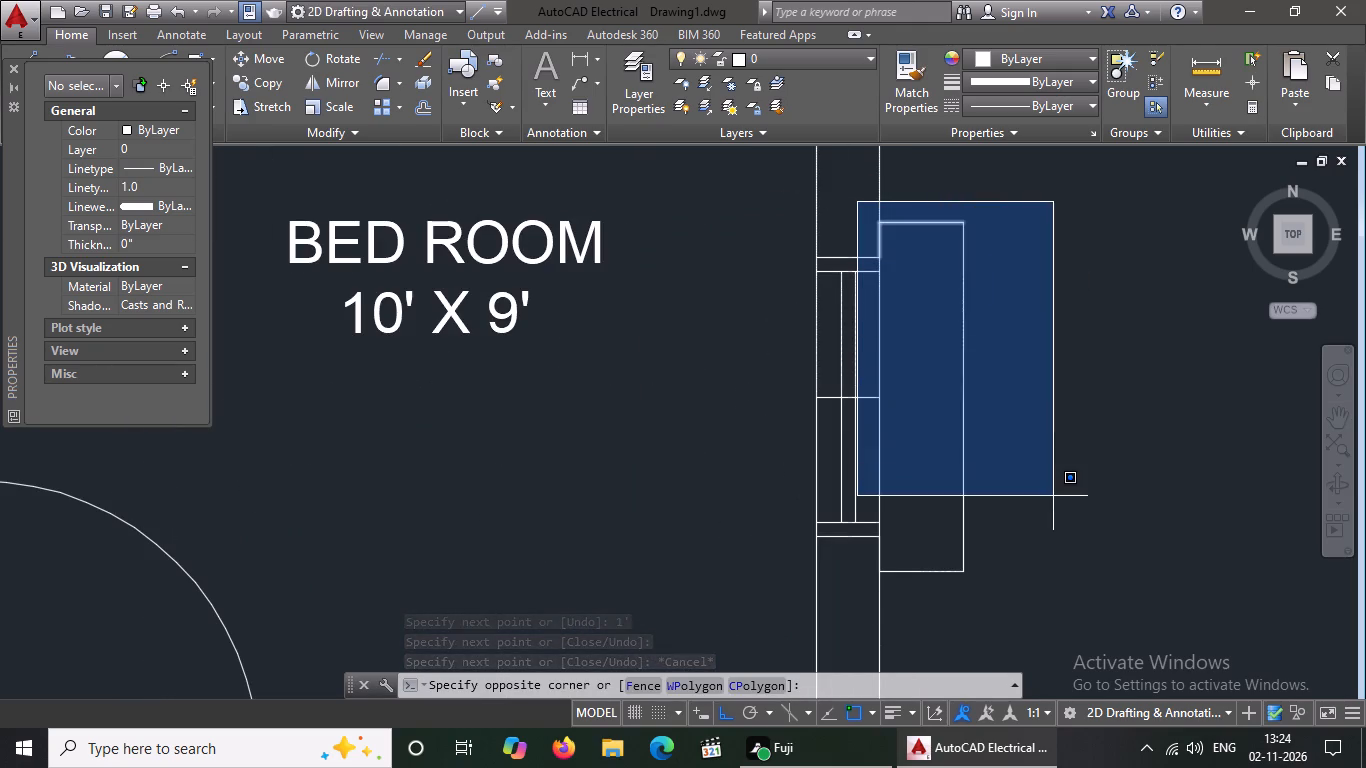
click(1070, 612)
click(1019, 106)
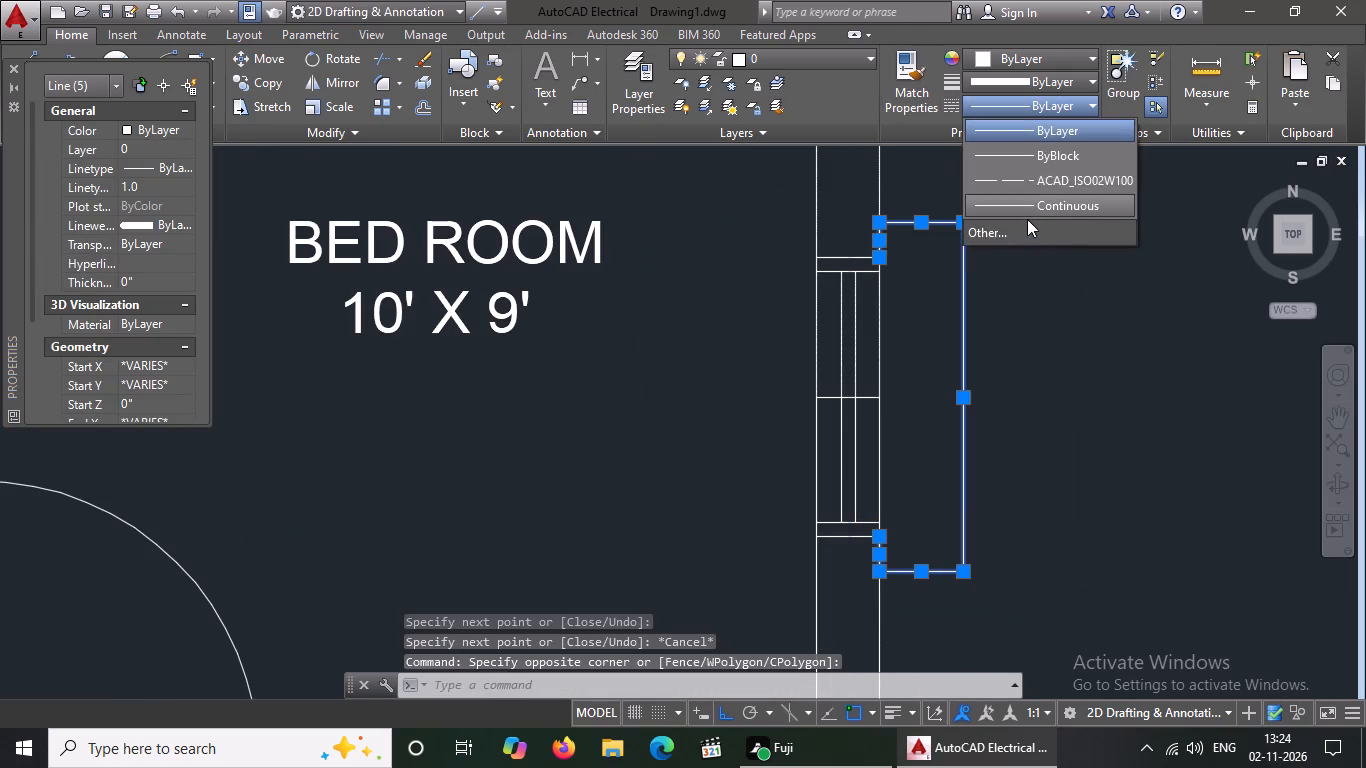
click(1020, 182)
Set the linetype scale of the east window's projecting outline to 1.5 and clear the selection.
click(153, 185)
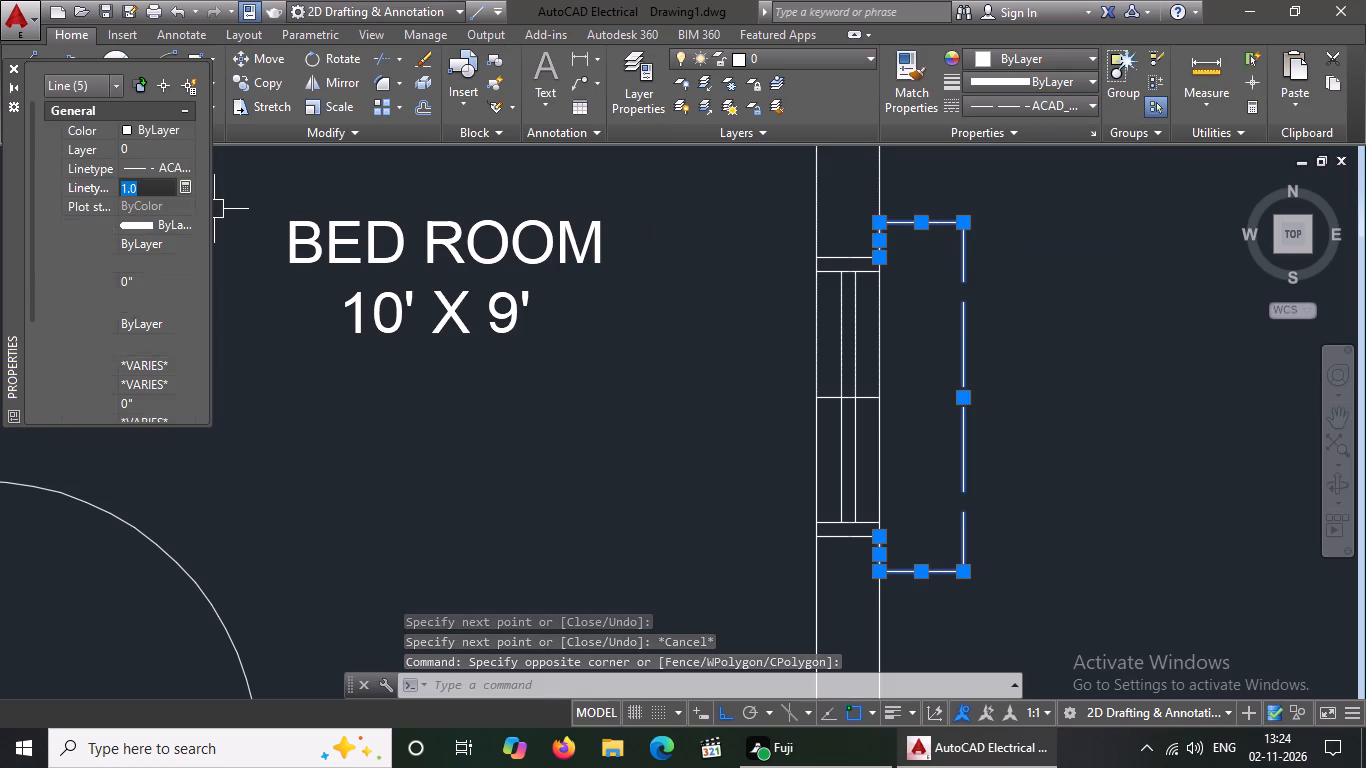
key(BackSpace)
key(BackSpace)
text(1.5)
key(Return)
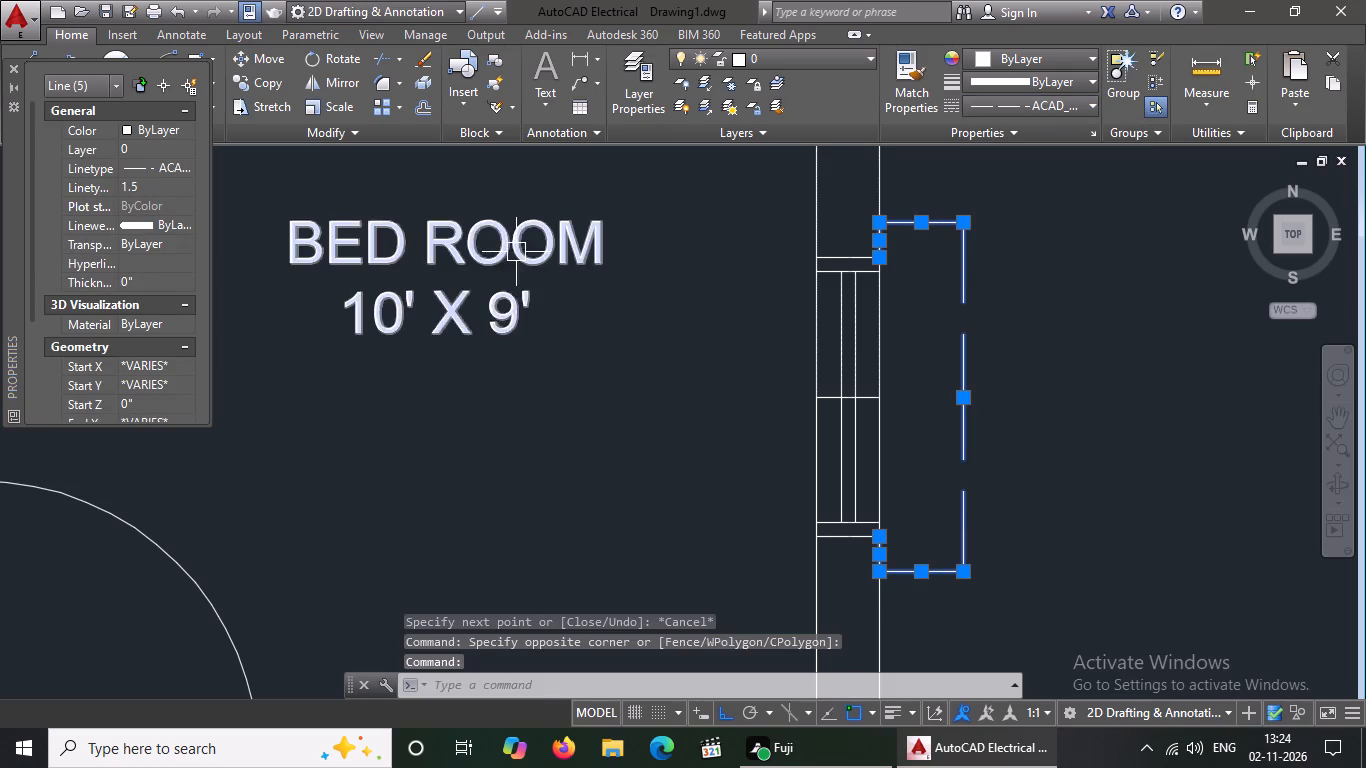
scroll(519, 259, down, 3)
key(Escape)
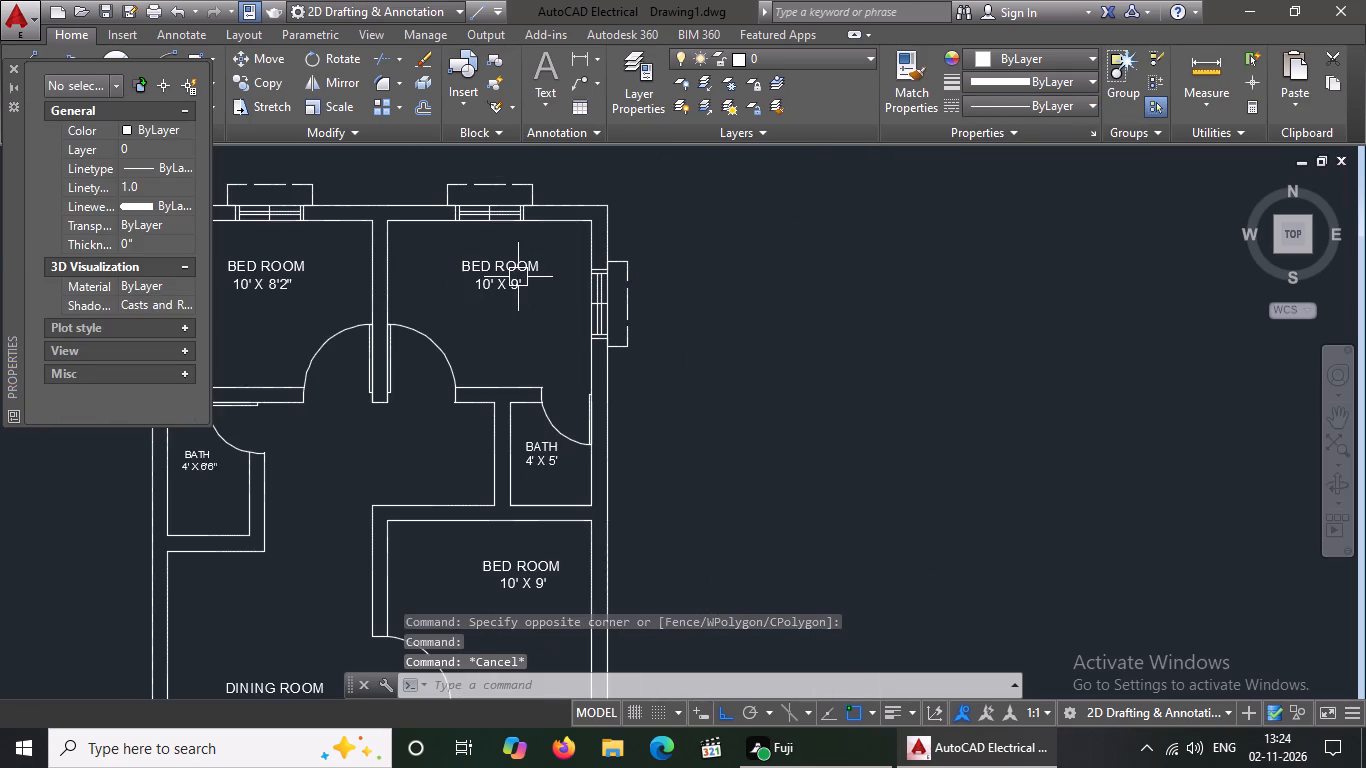
Flip the door of the 4' X 5' bath so it hinges on the west side of its opening.
scroll(520, 280, down, 1)
middle_drag(633, 302, 688, 314)
middle_click(688, 314)
middle_drag(690, 315, 801, 364)
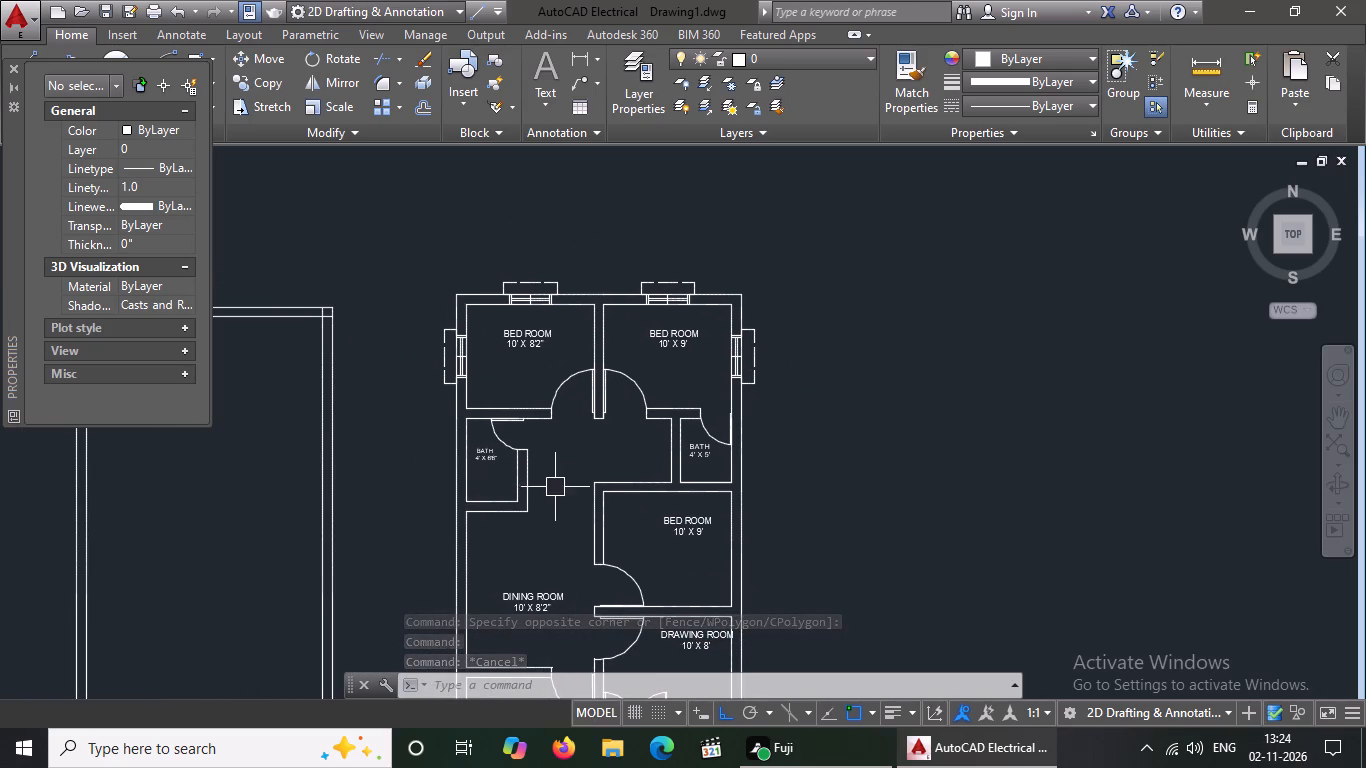
scroll(707, 480, up, 1)
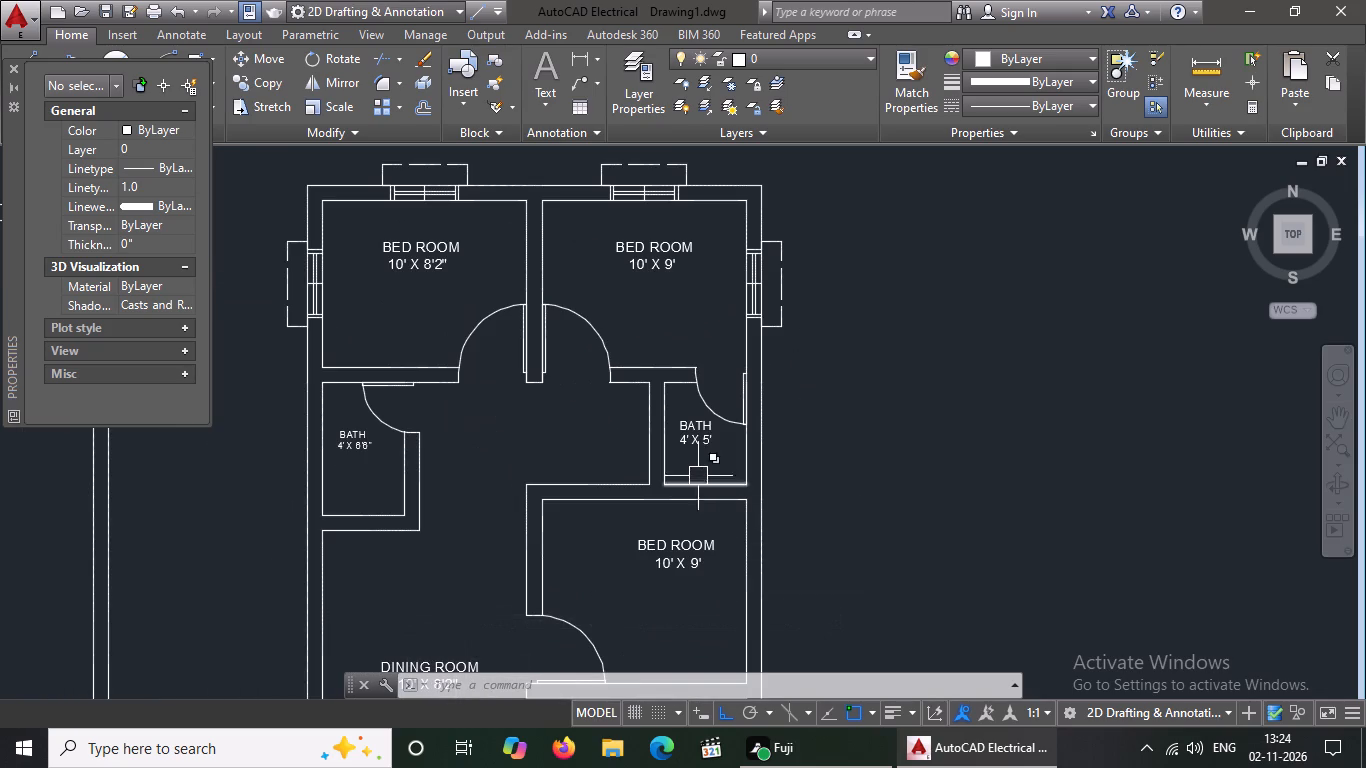
scroll(693, 439, up, 1)
click(709, 379)
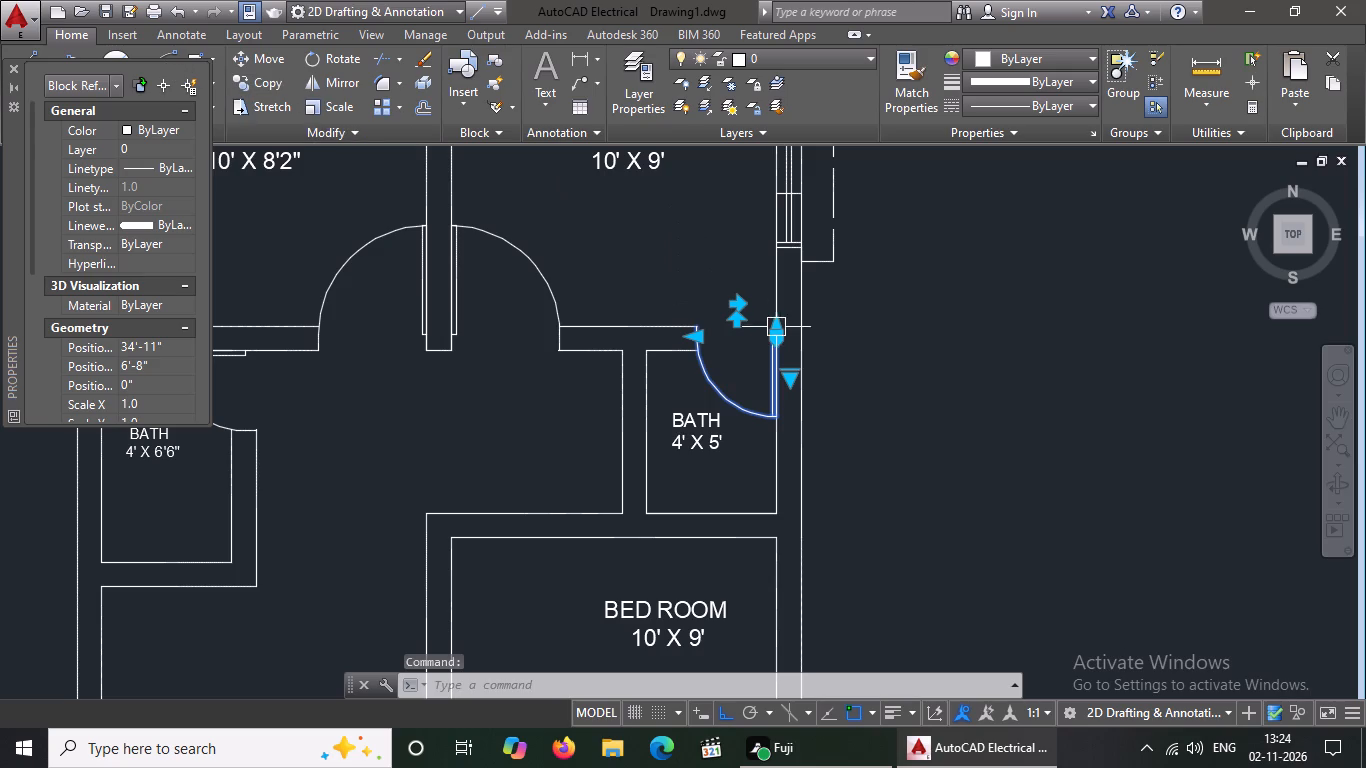
click(742, 302)
key(Escape)
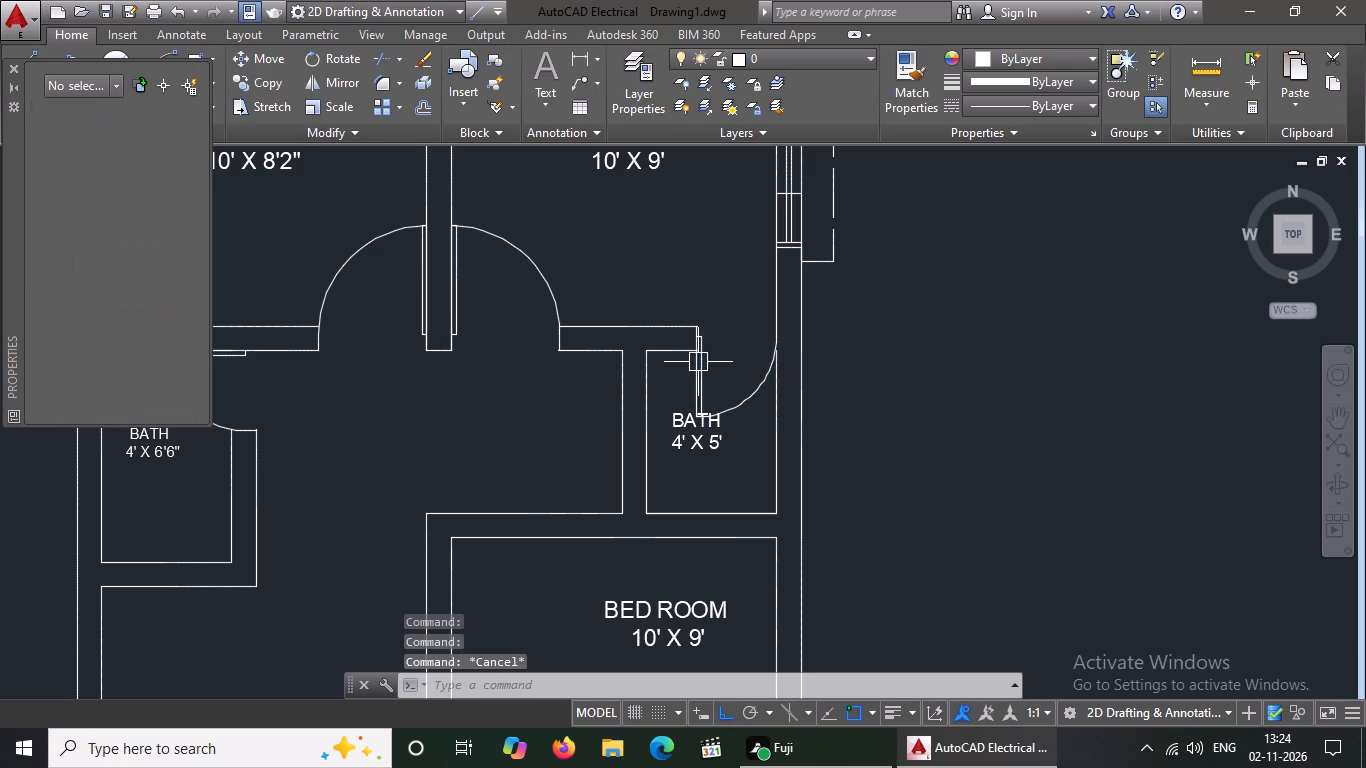
Extend the inner west wall line of the 4' X 5' bath north to the bedroom-side wall line.
text(EX)
key(space)
key(space)
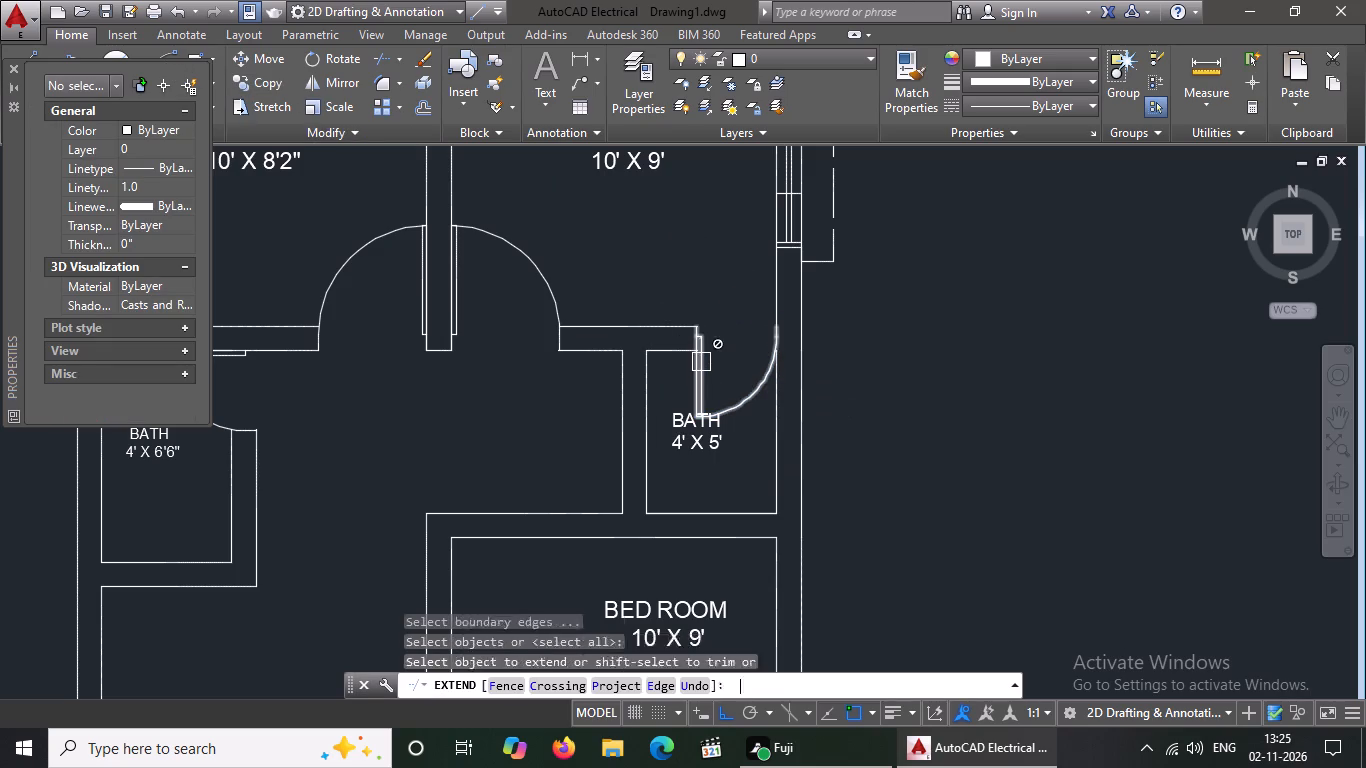
click(653, 369)
key(Escape)
Move the 4' X 5' bath door west so its hinge corner meets the north end of the bath's inner west wall line.
click(704, 364)
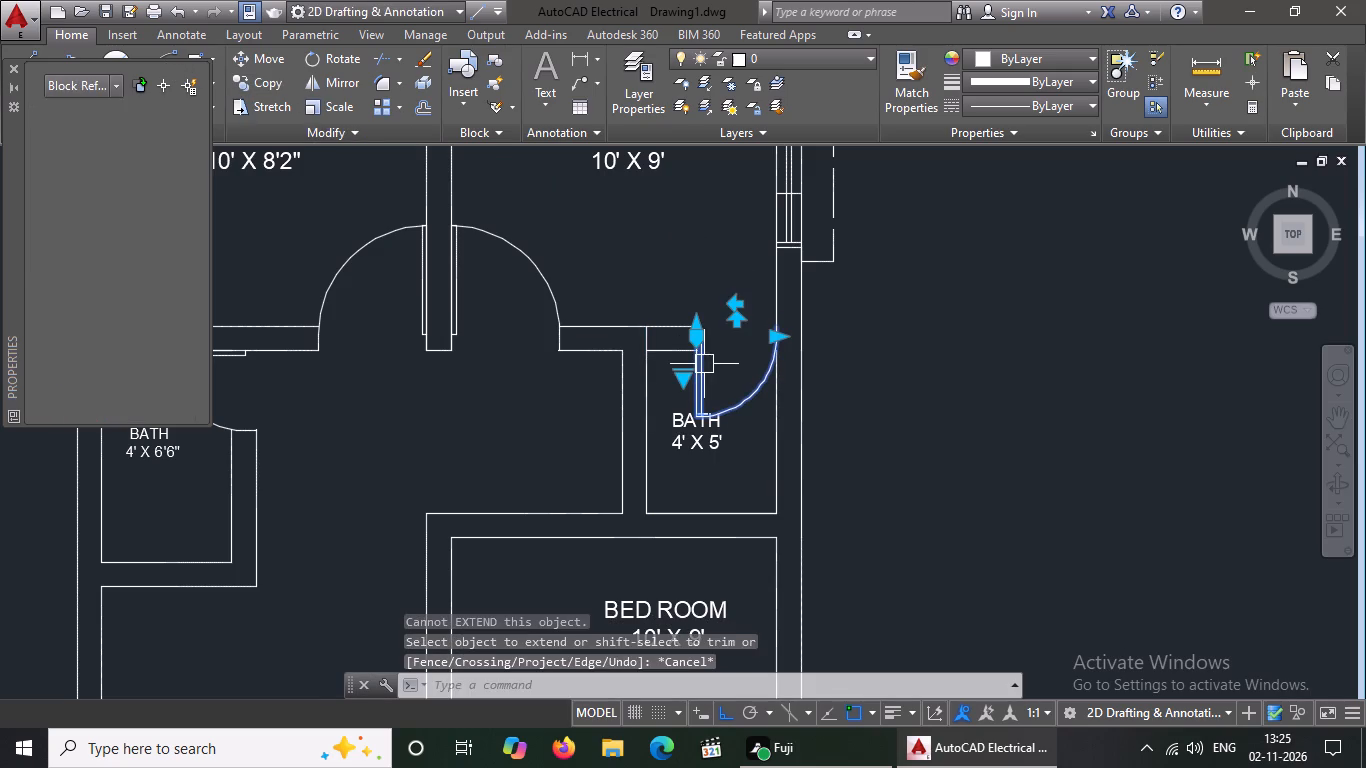
click(254, 59)
scroll(738, 331, up, 2)
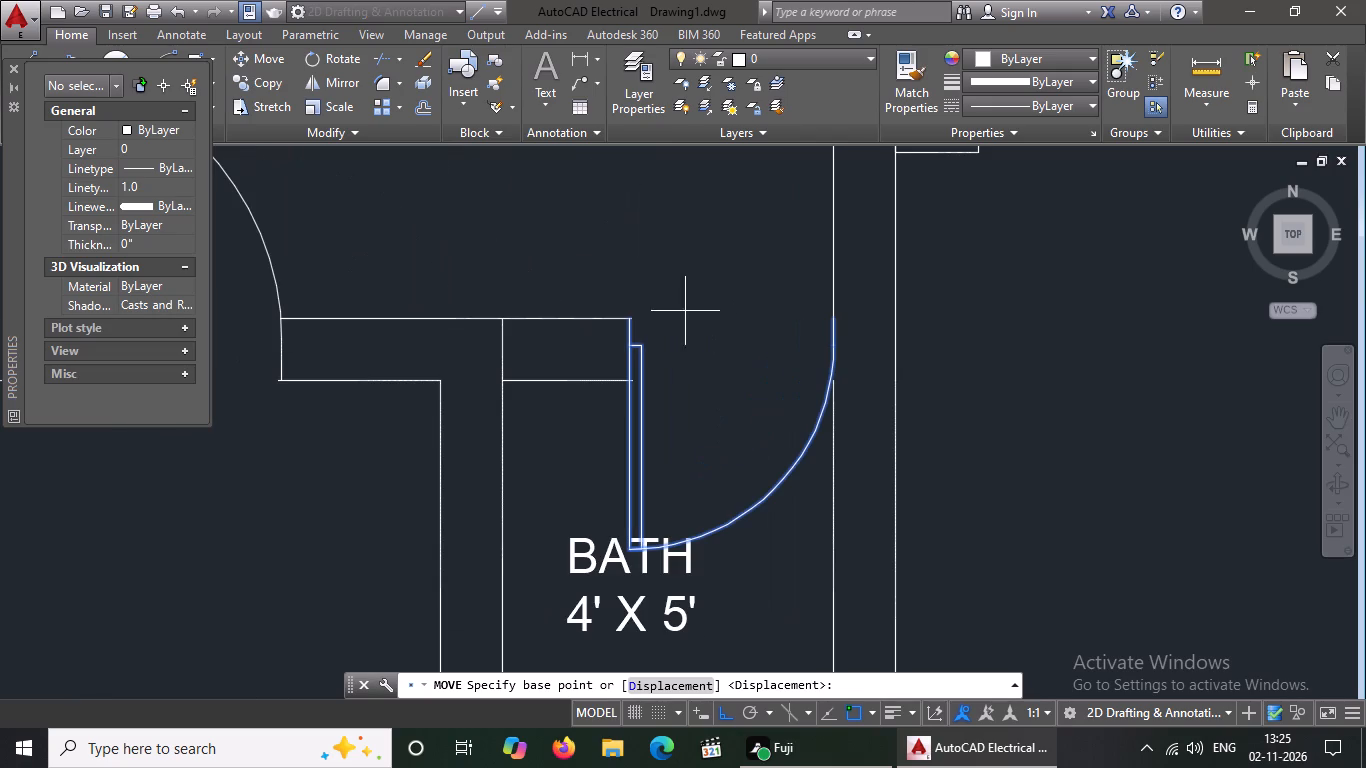
click(628, 320)
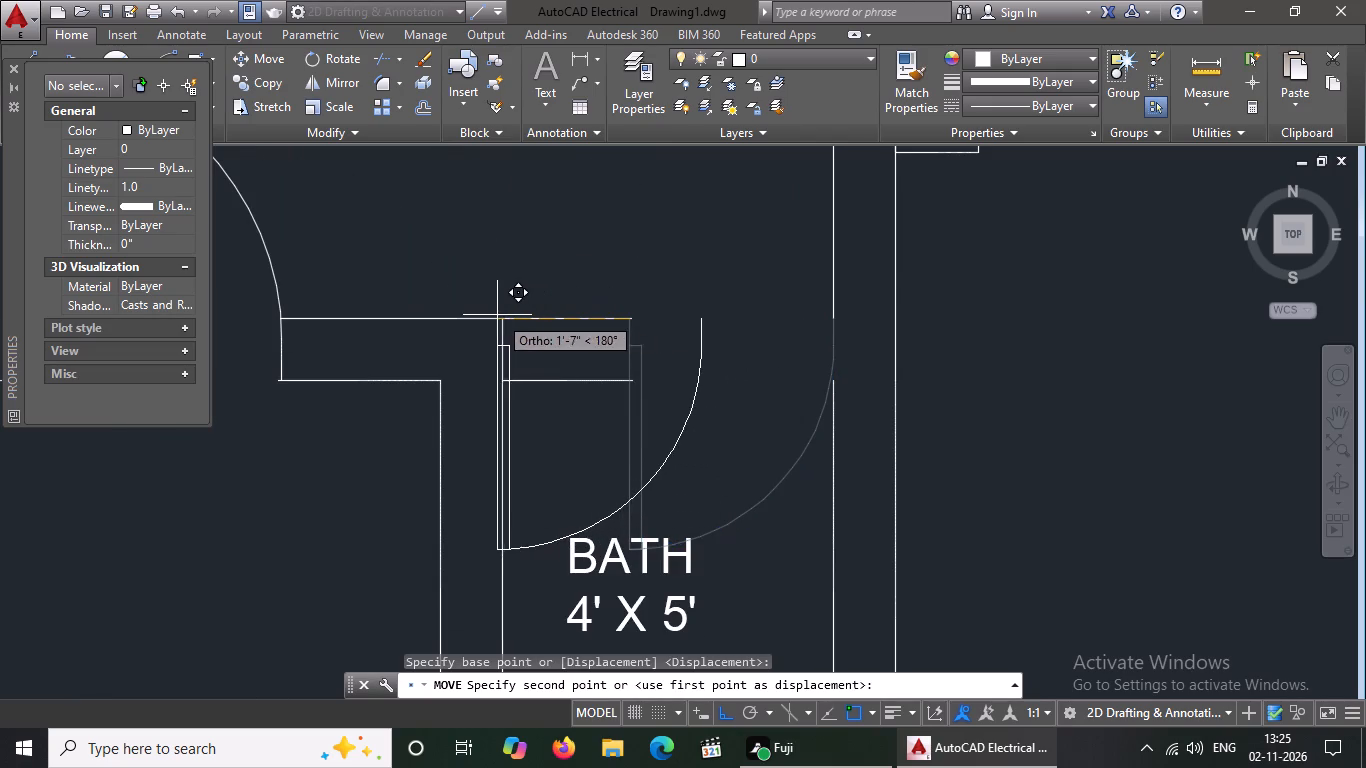
click(502, 319)
key(Escape)
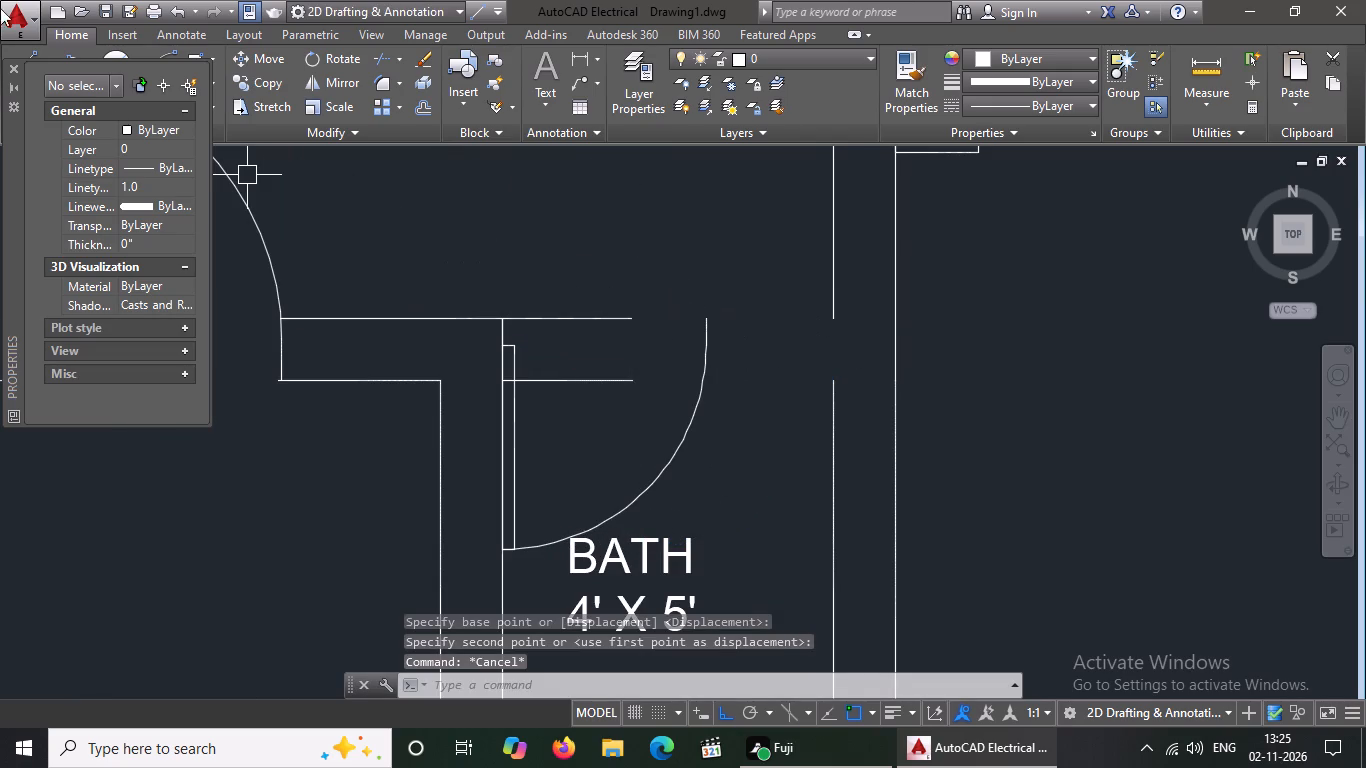
Draw the bedroom-side and bath-side wall lines from the inner east wall west to the swing of the 4' X 5' bath door.
click(11, 67)
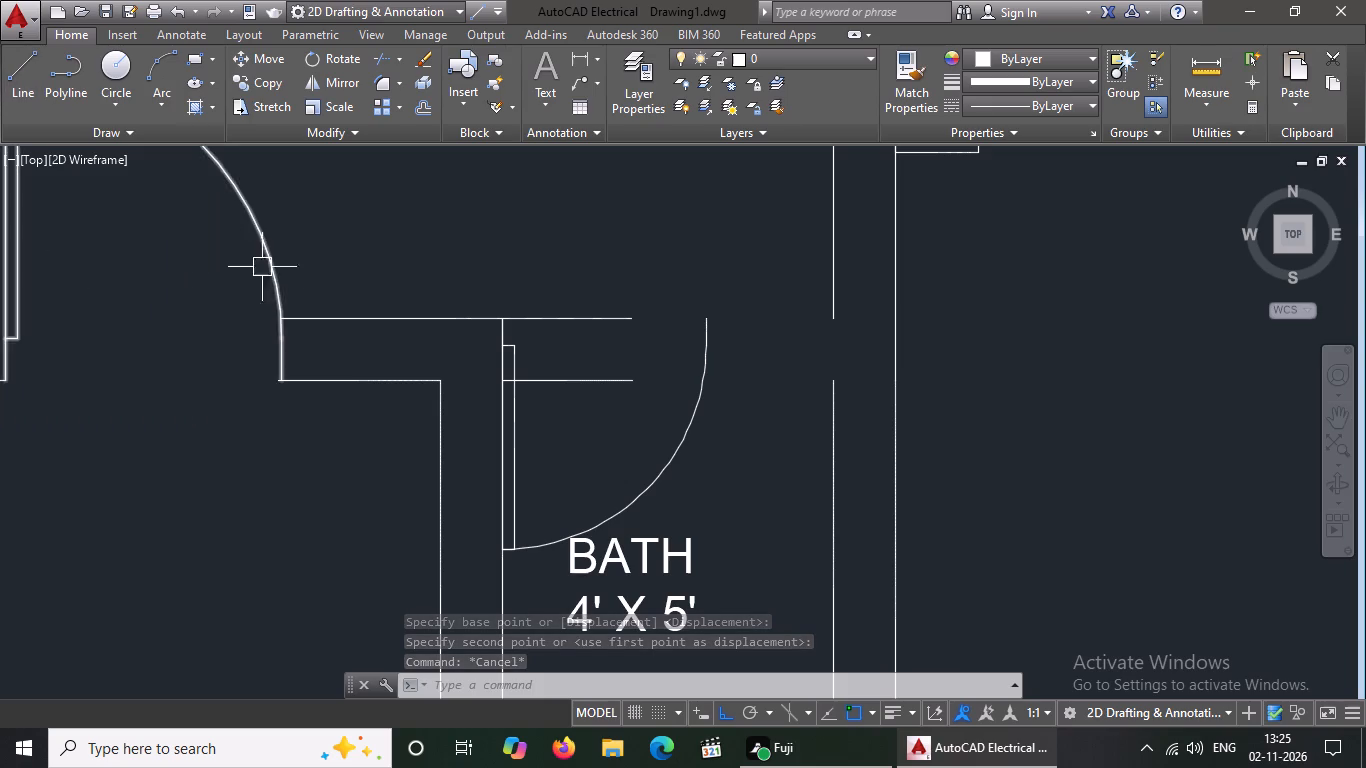
click(17, 67)
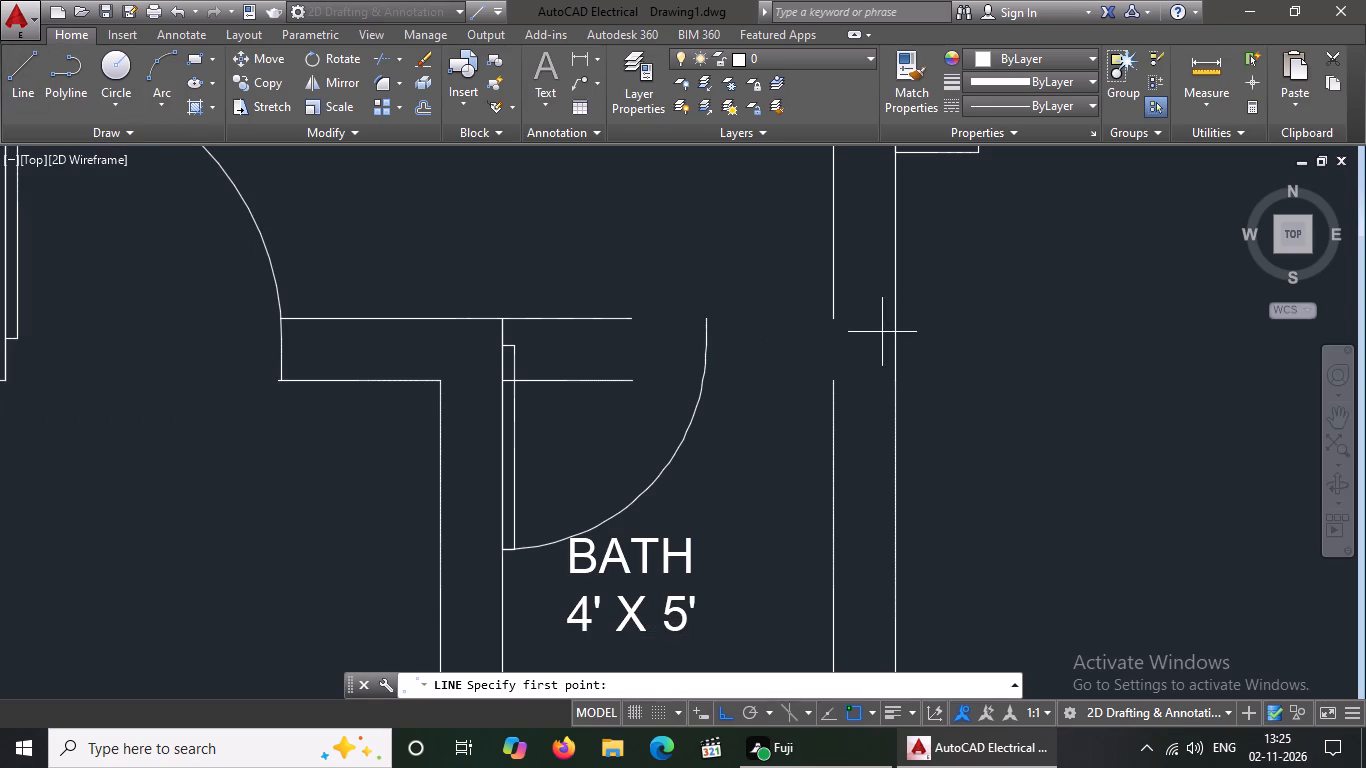
click(833, 315)
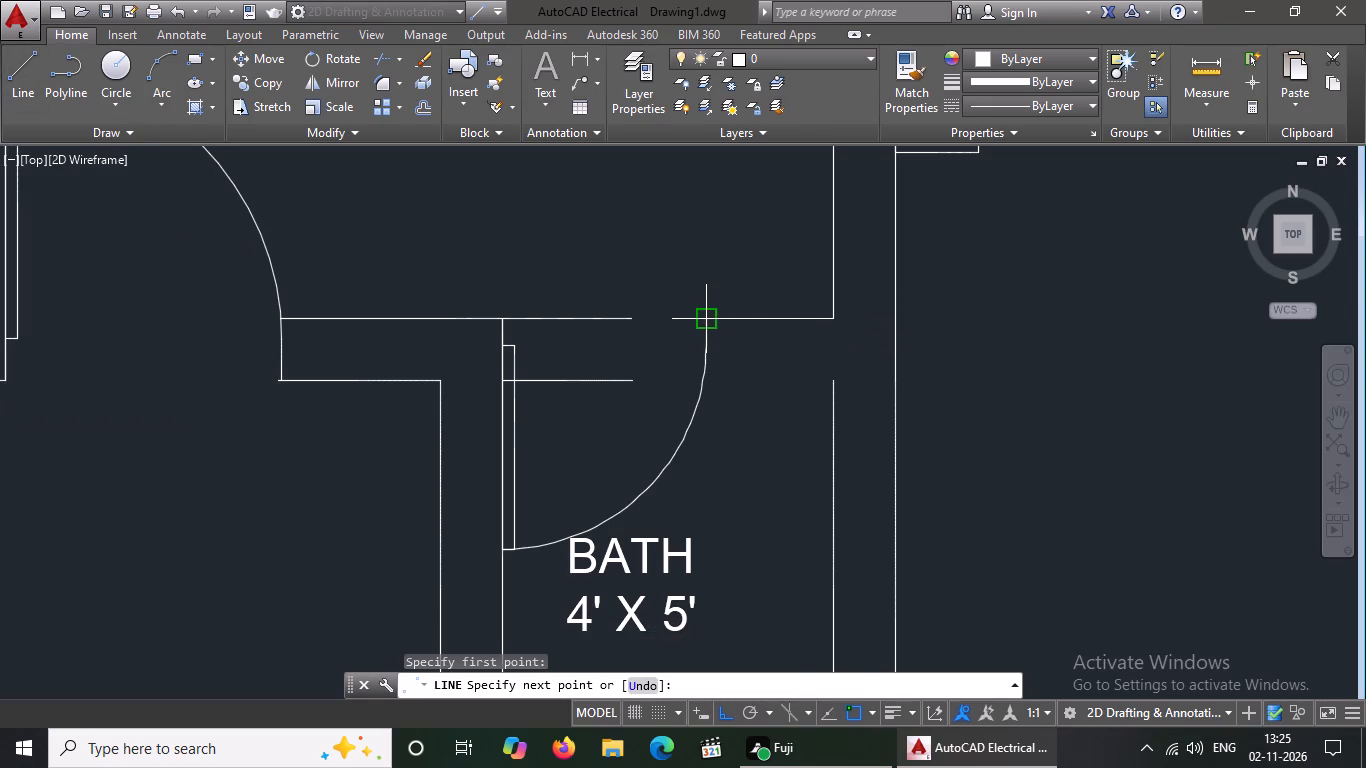
click(704, 318)
key(Escape)
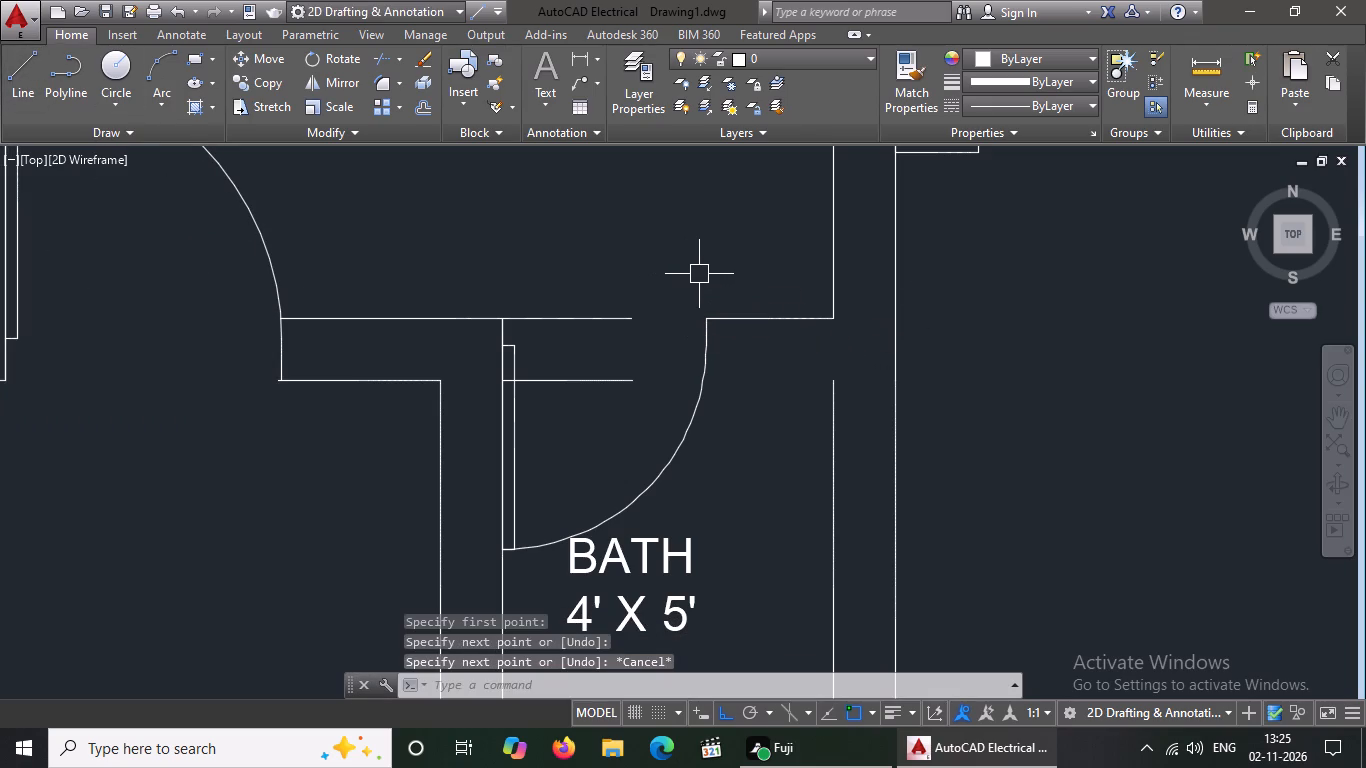
key(l)
key(Return)
click(830, 385)
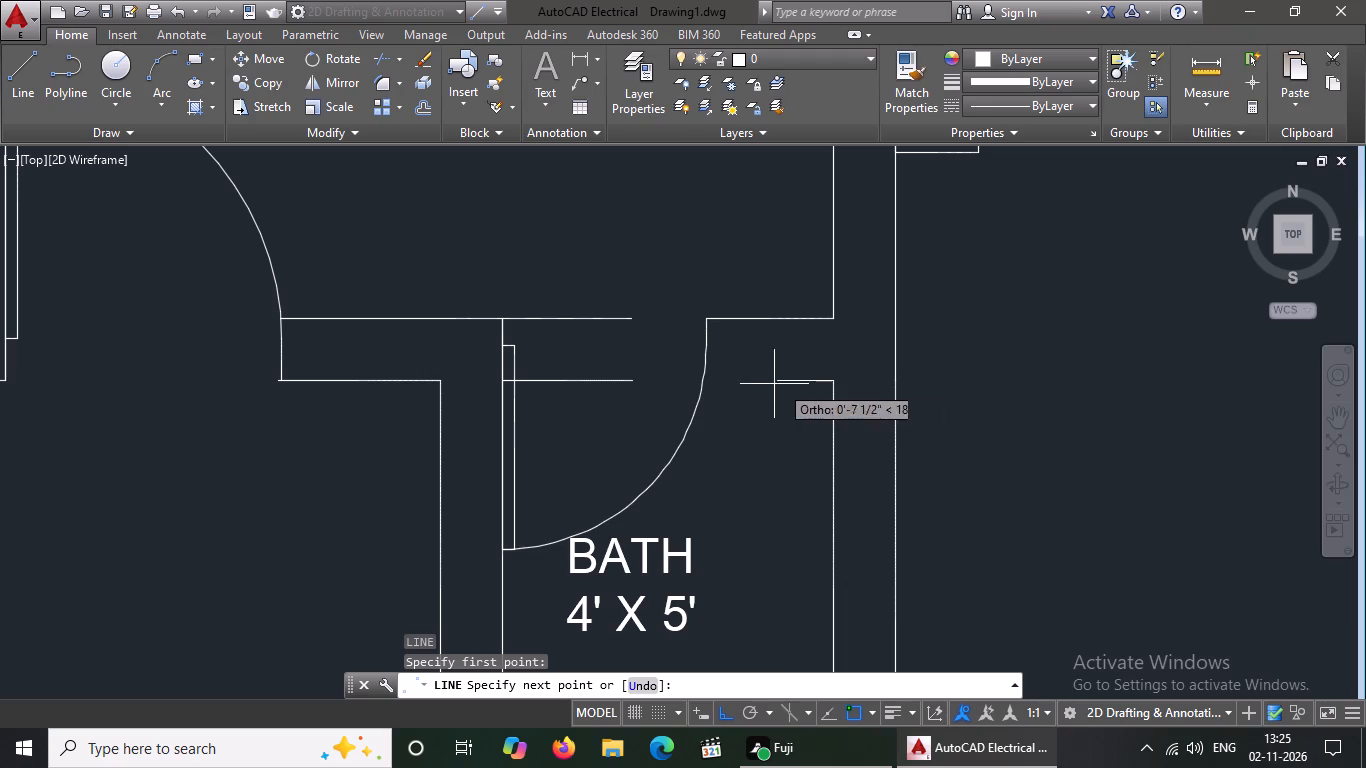
click(692, 383)
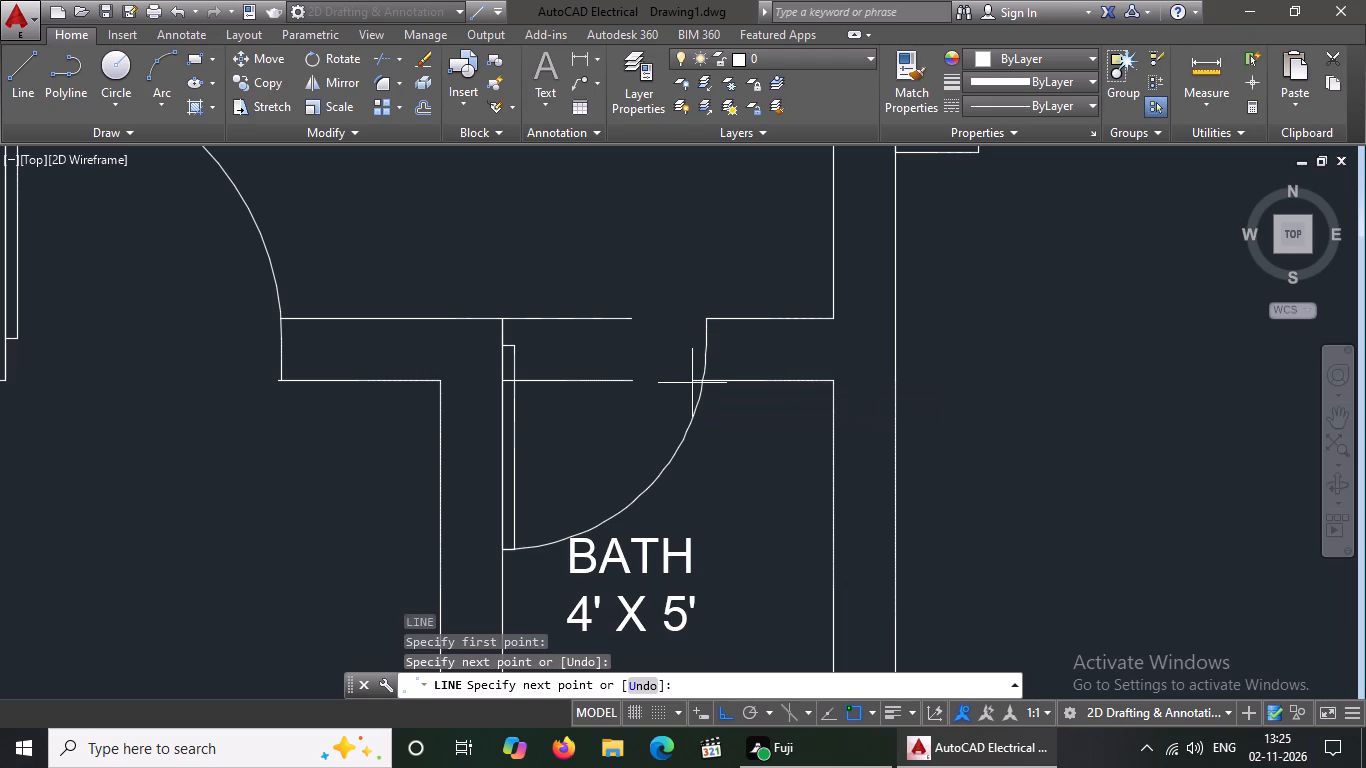
key(Escape)
Trim the wall lines overrunning or crossing the 4' X 5' bath's door opening and erase the leftover piece at the door leaf.
text(TR)
key(space)
key(space)
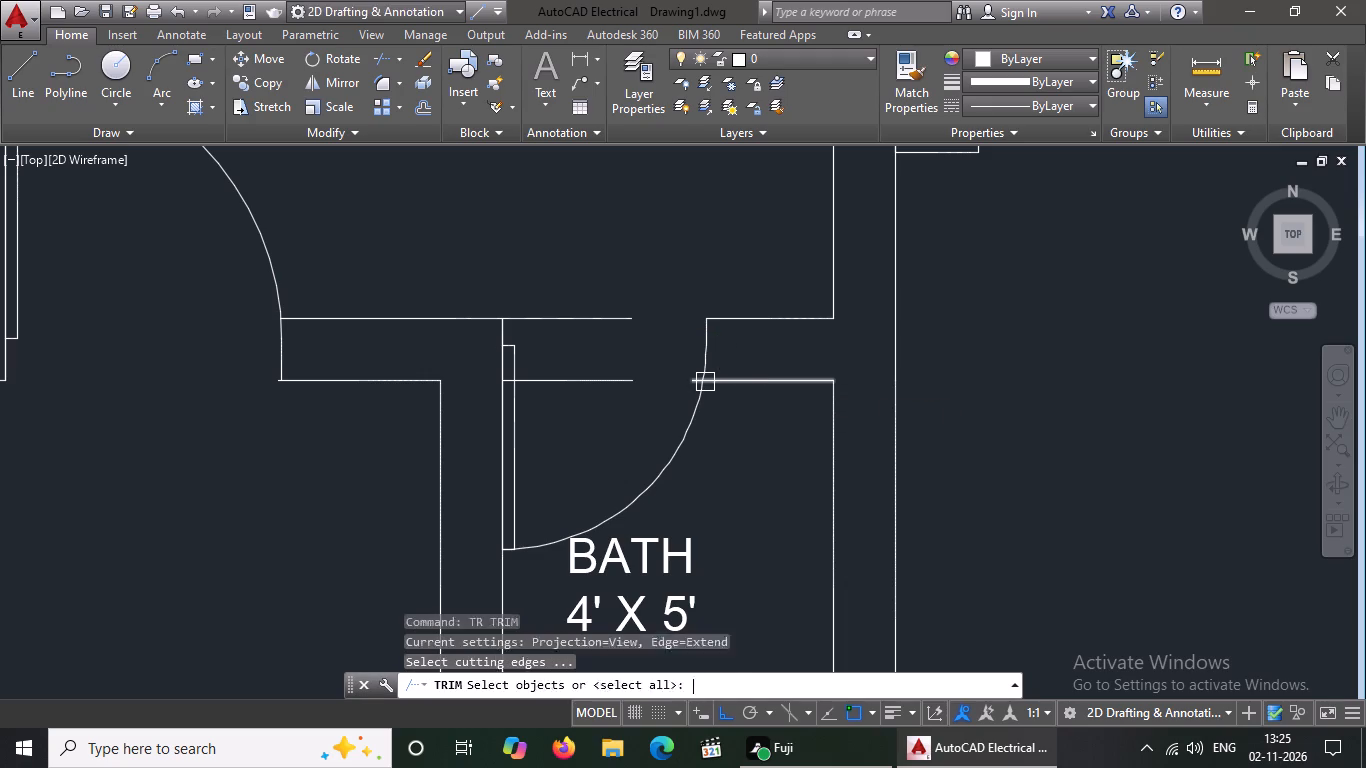
scroll(685, 377, up, 2)
click(701, 385)
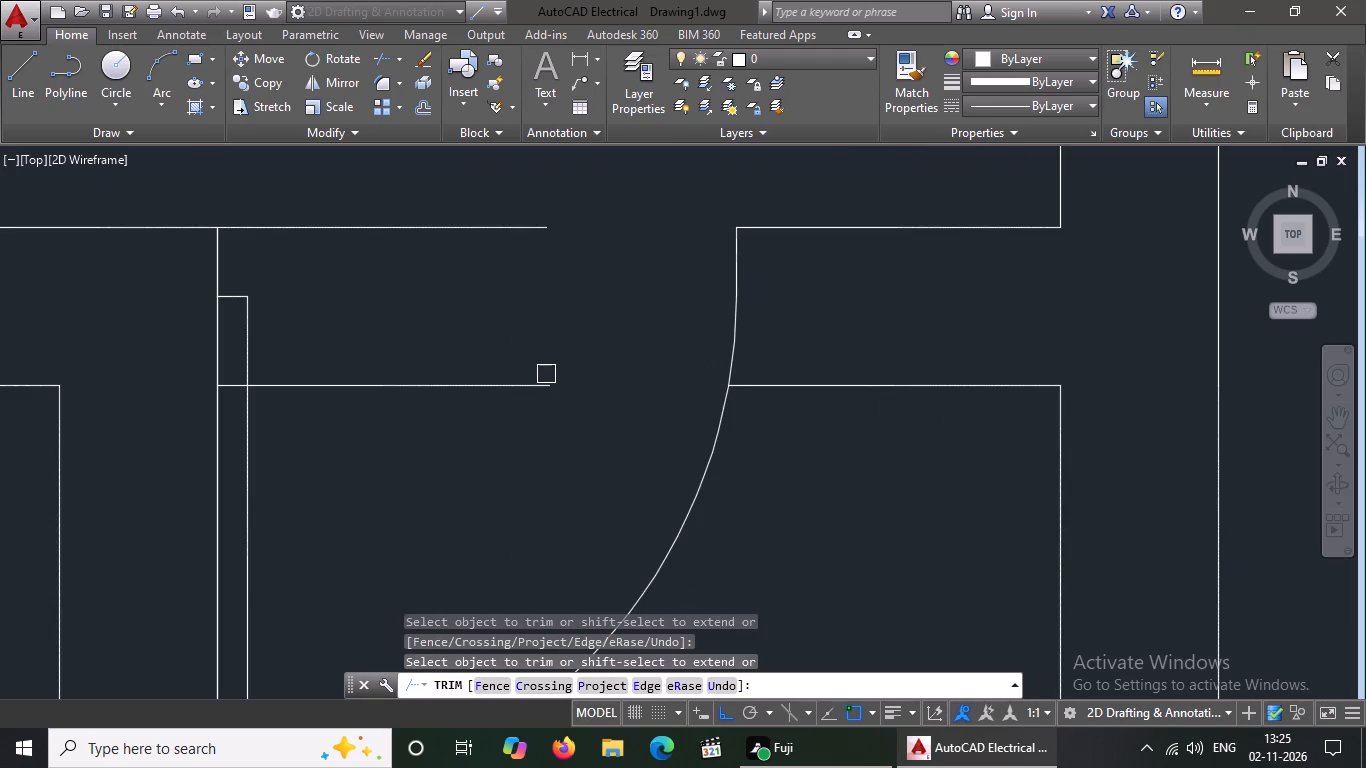
click(545, 381)
click(538, 223)
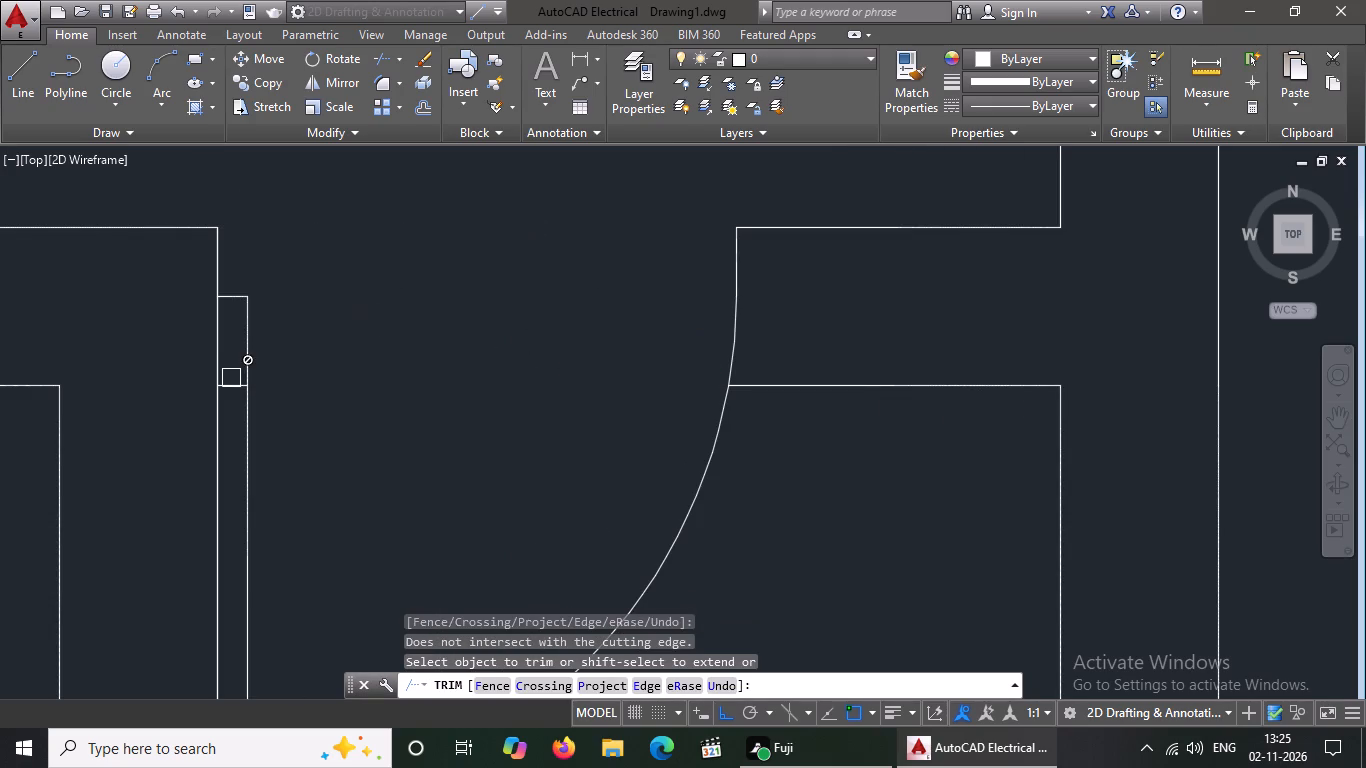
click(232, 382)
key(Escape)
drag(189, 371, 203, 374)
click(314, 412)
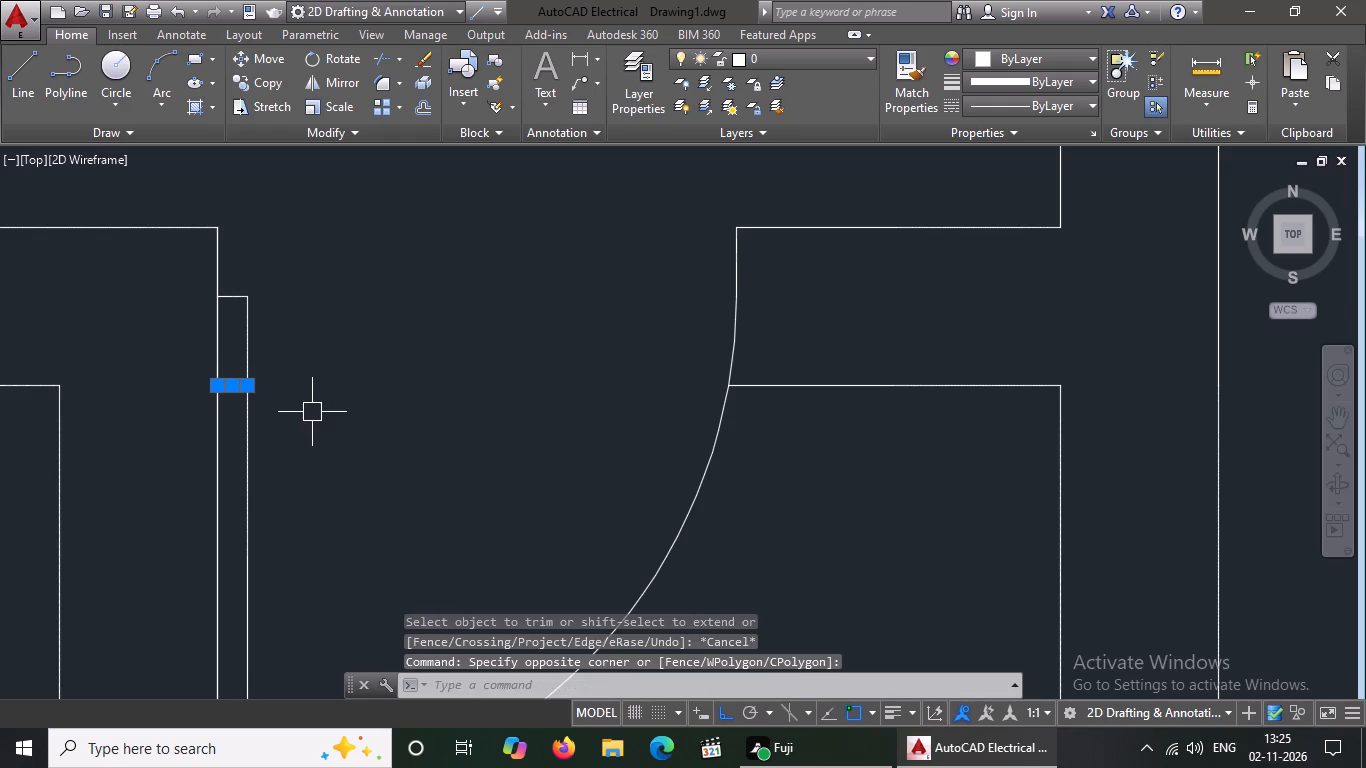
key(Delete)
Move the BATH 4' X 5' label east, clear of the door swing.
scroll(309, 411, down, 7)
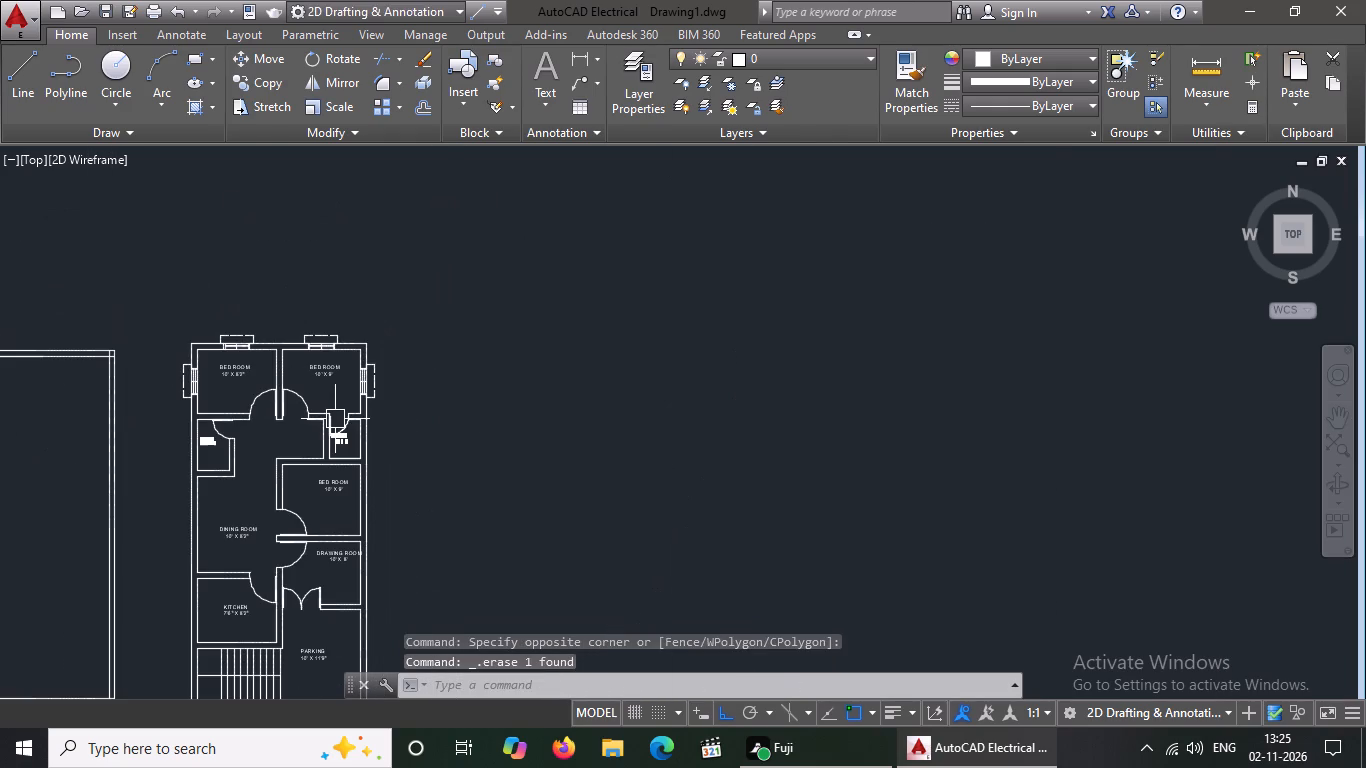
scroll(336, 442, up, 5)
click(346, 431)
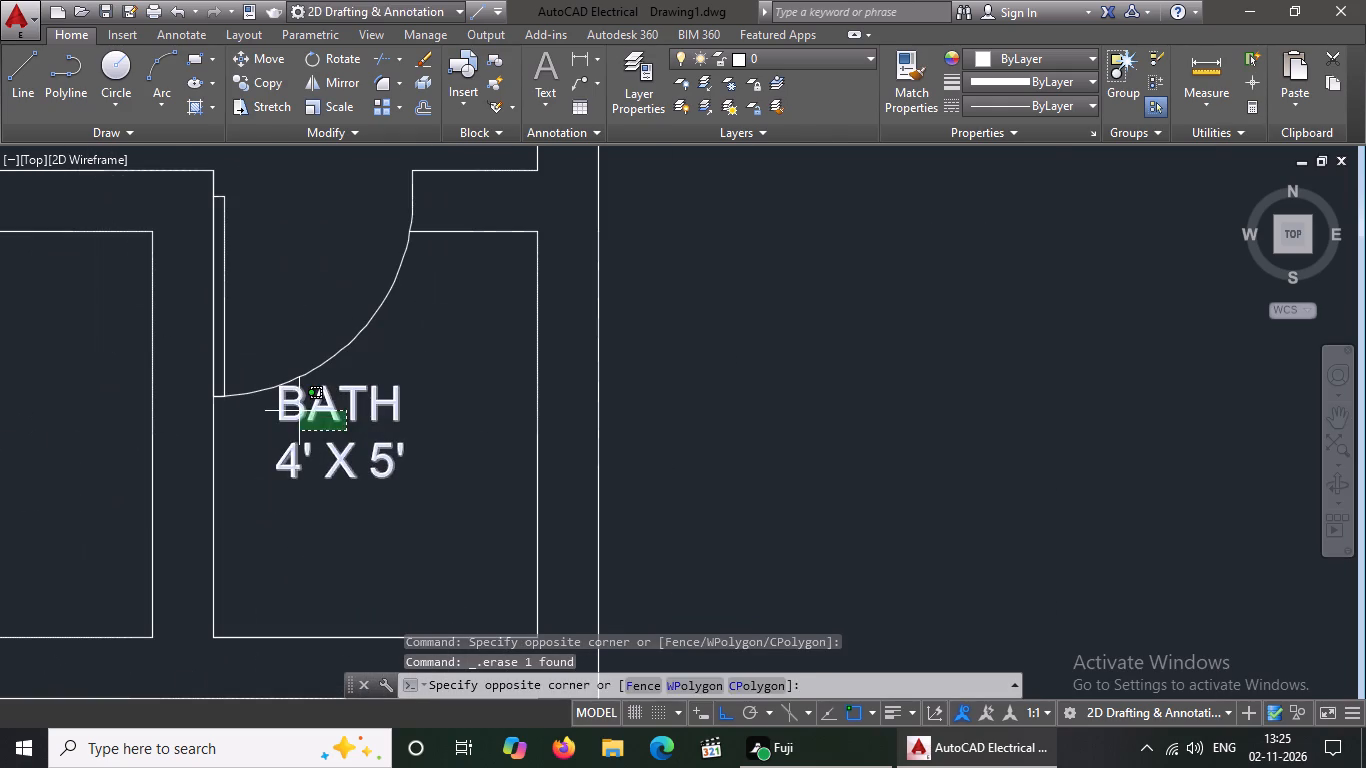
click(300, 411)
drag(237, 386, 270, 394)
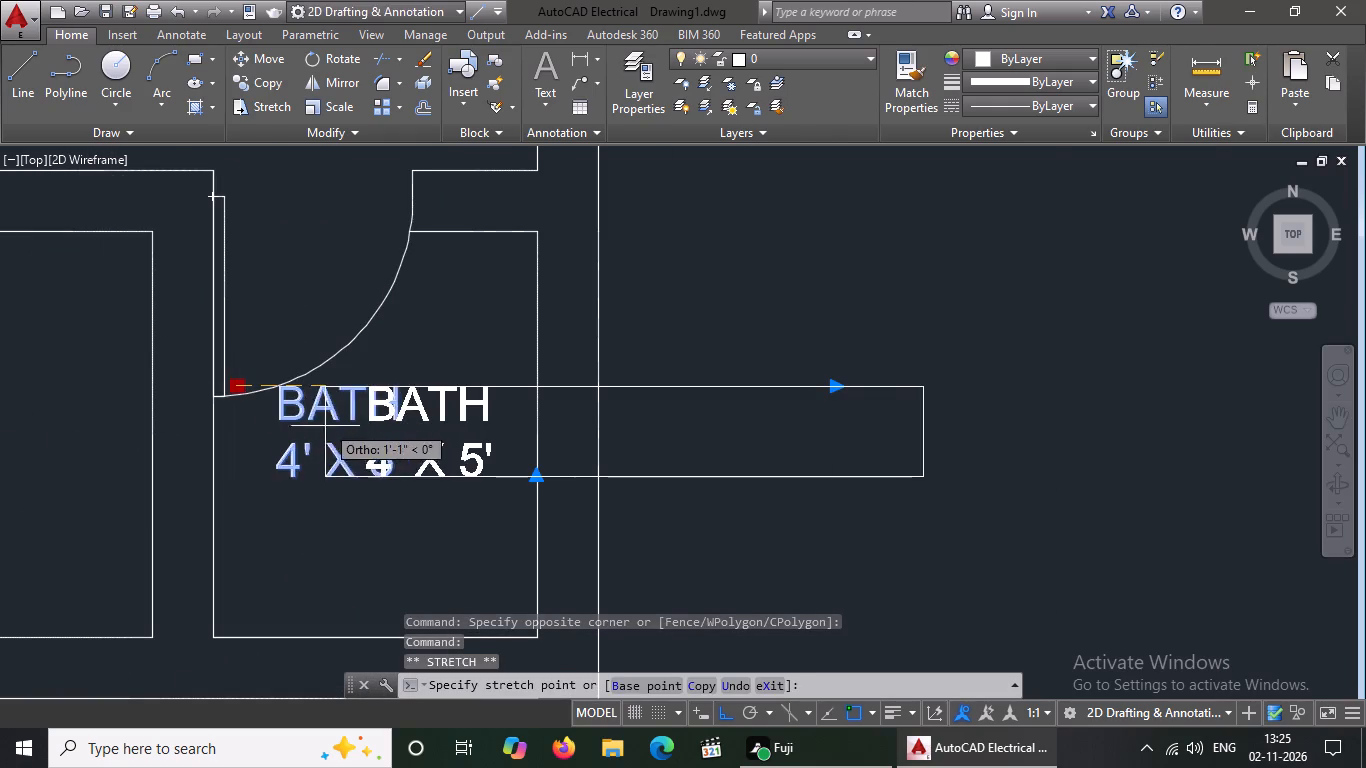
click(310, 440)
scroll(429, 414, down, 3)
key(Escape)
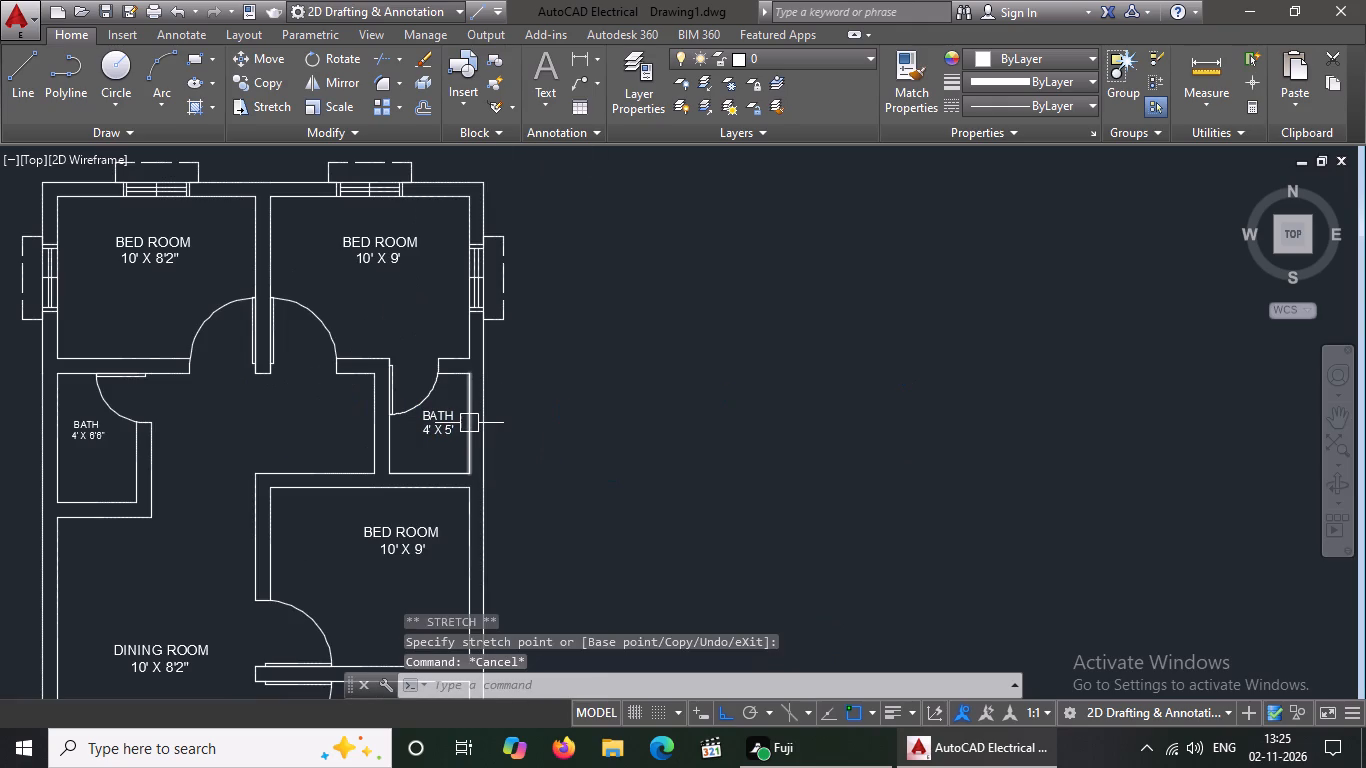
key(Escape)
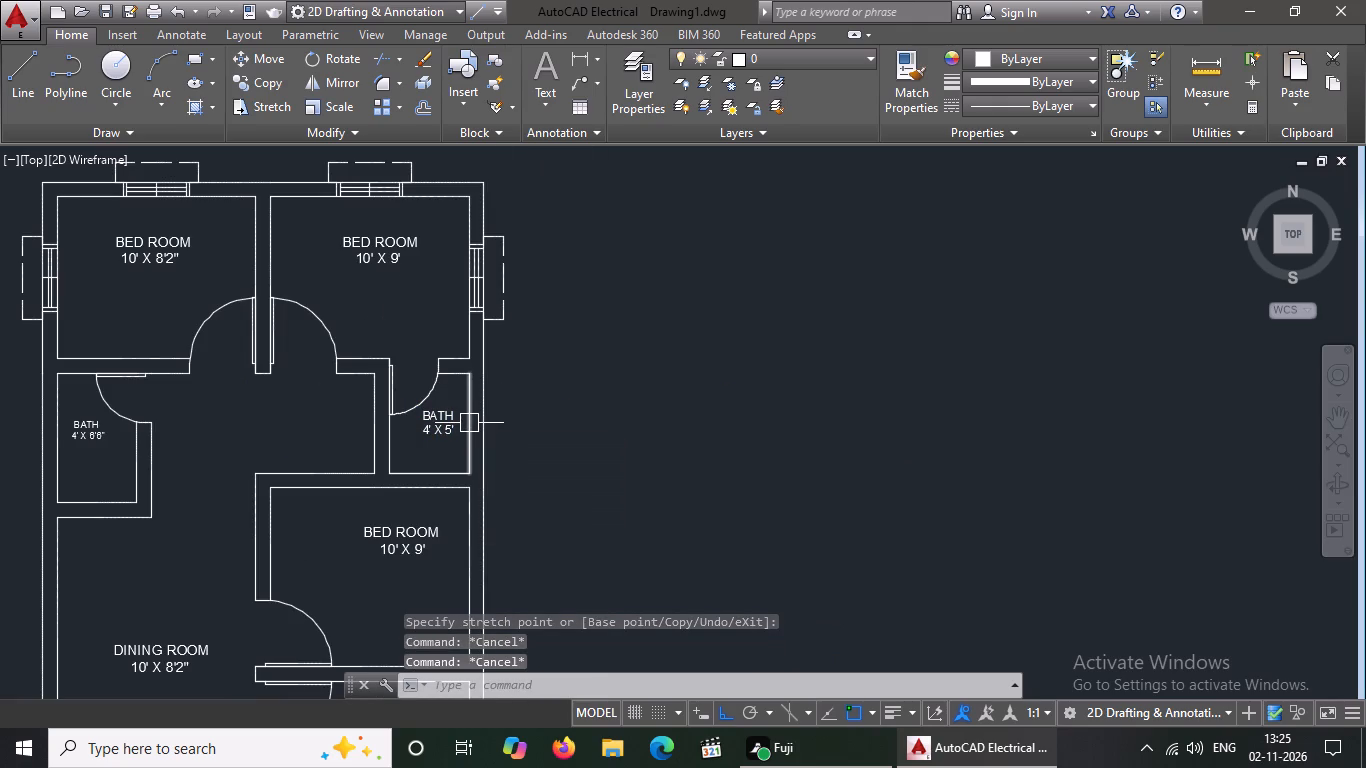
Draw a 9" line across the east outer wall from the midpoint of the 4' X 5' bath's inner east wall line.
key(l)
key(Return)
scroll(458, 423, up, 2)
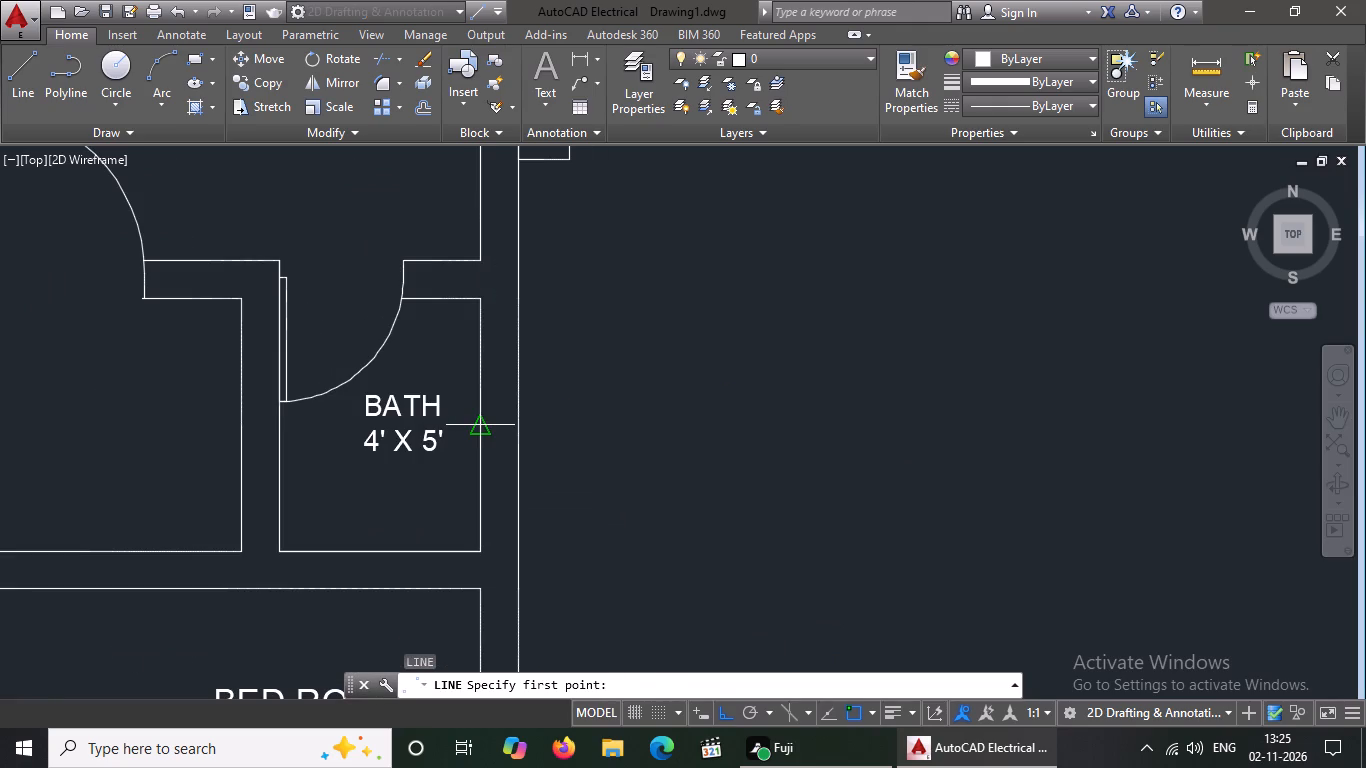
click(484, 427)
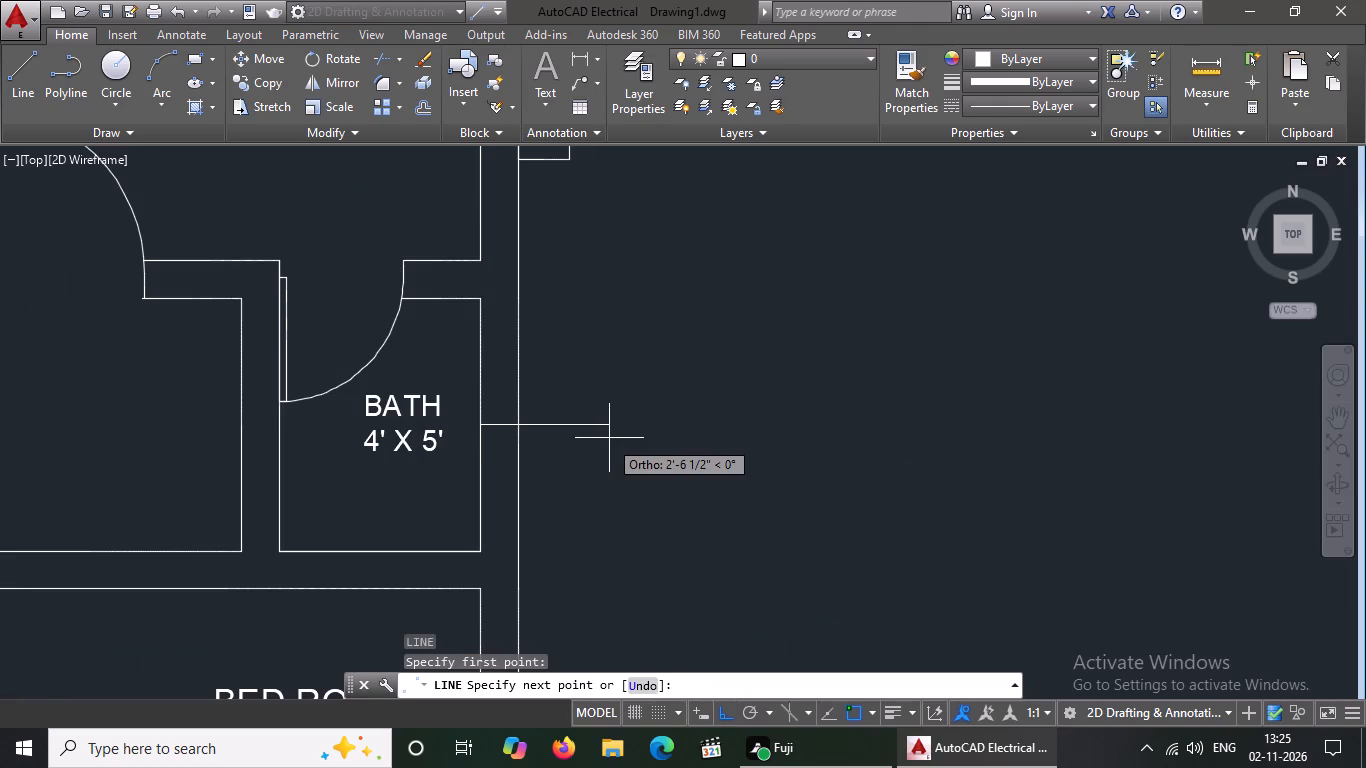
text(9")
key(Return)
key(Return)
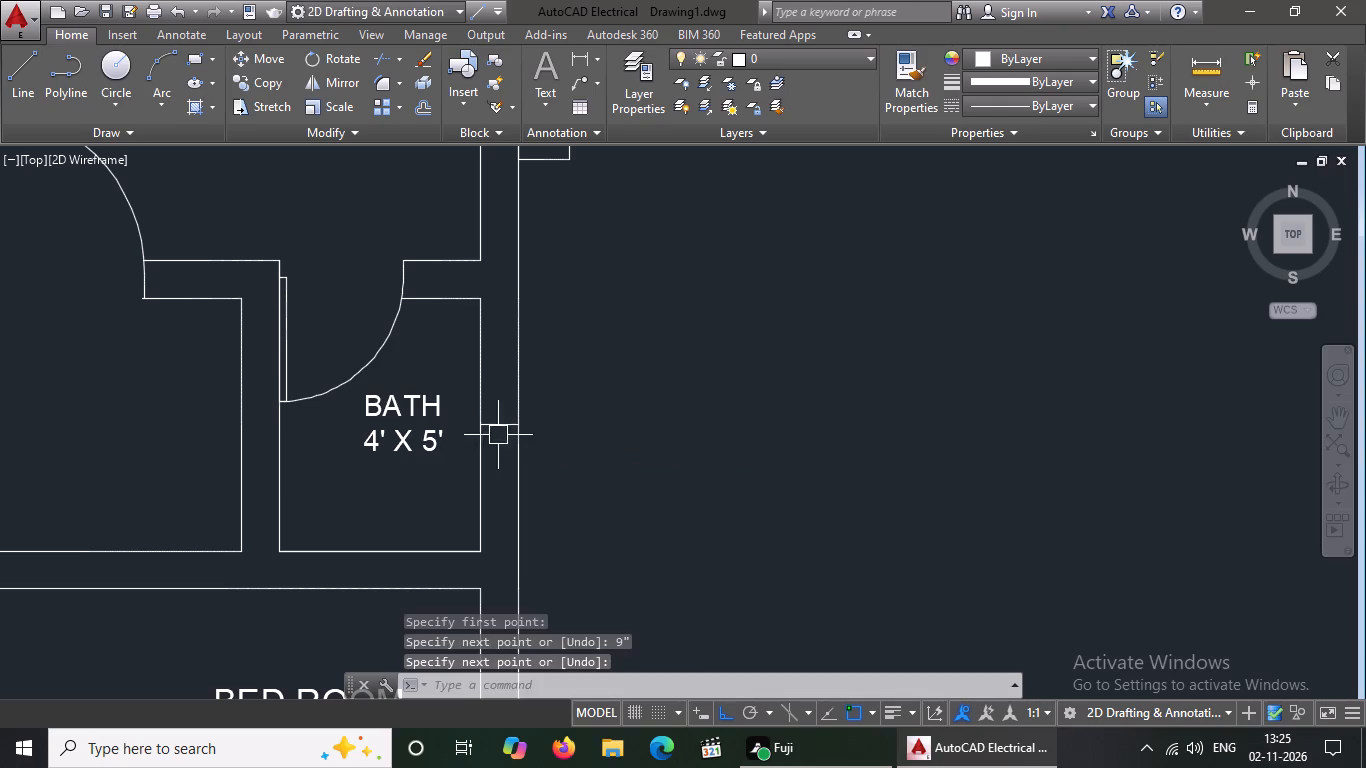
scroll(566, 432, down, 3)
key(Escape)
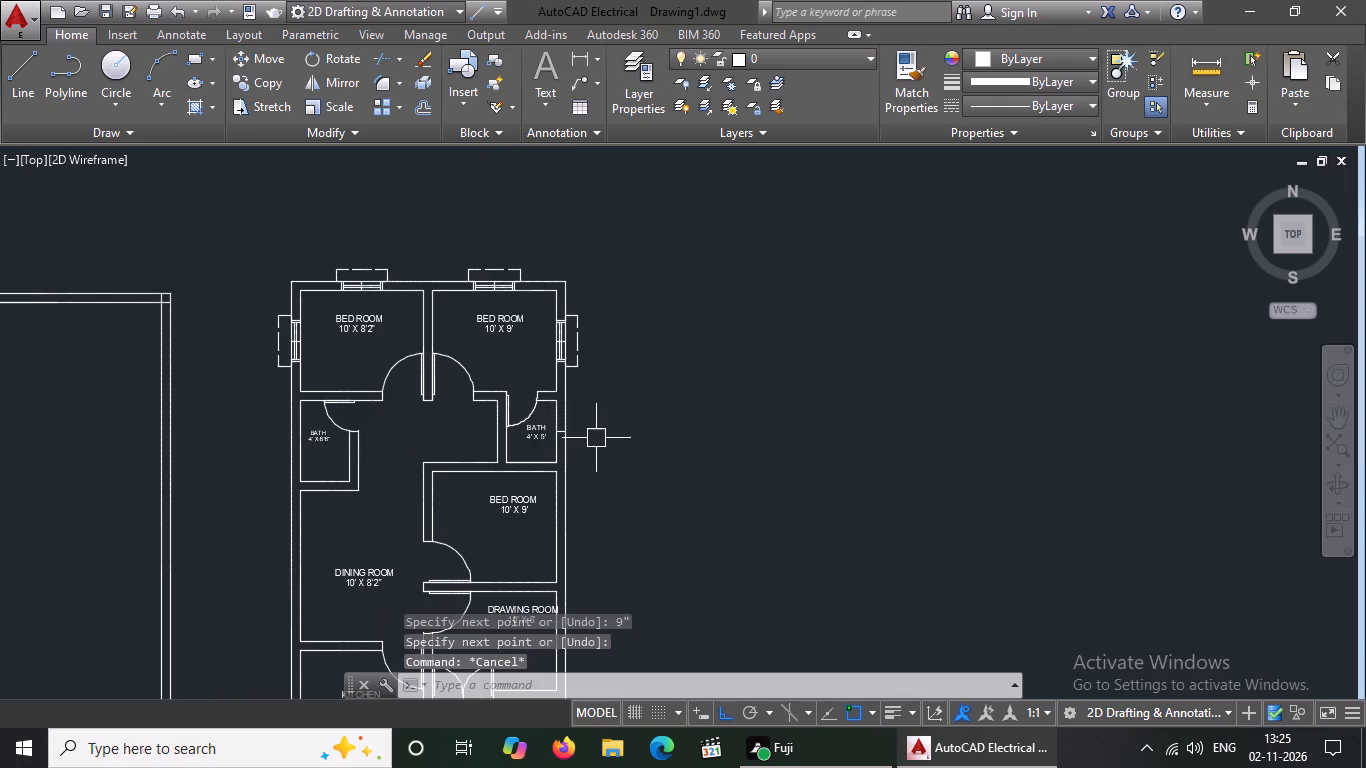
Offset the 9" line in the 4' X 5' bath's east wall by 1' to the north and to the south.
key(o)
key(Return)
key(1)
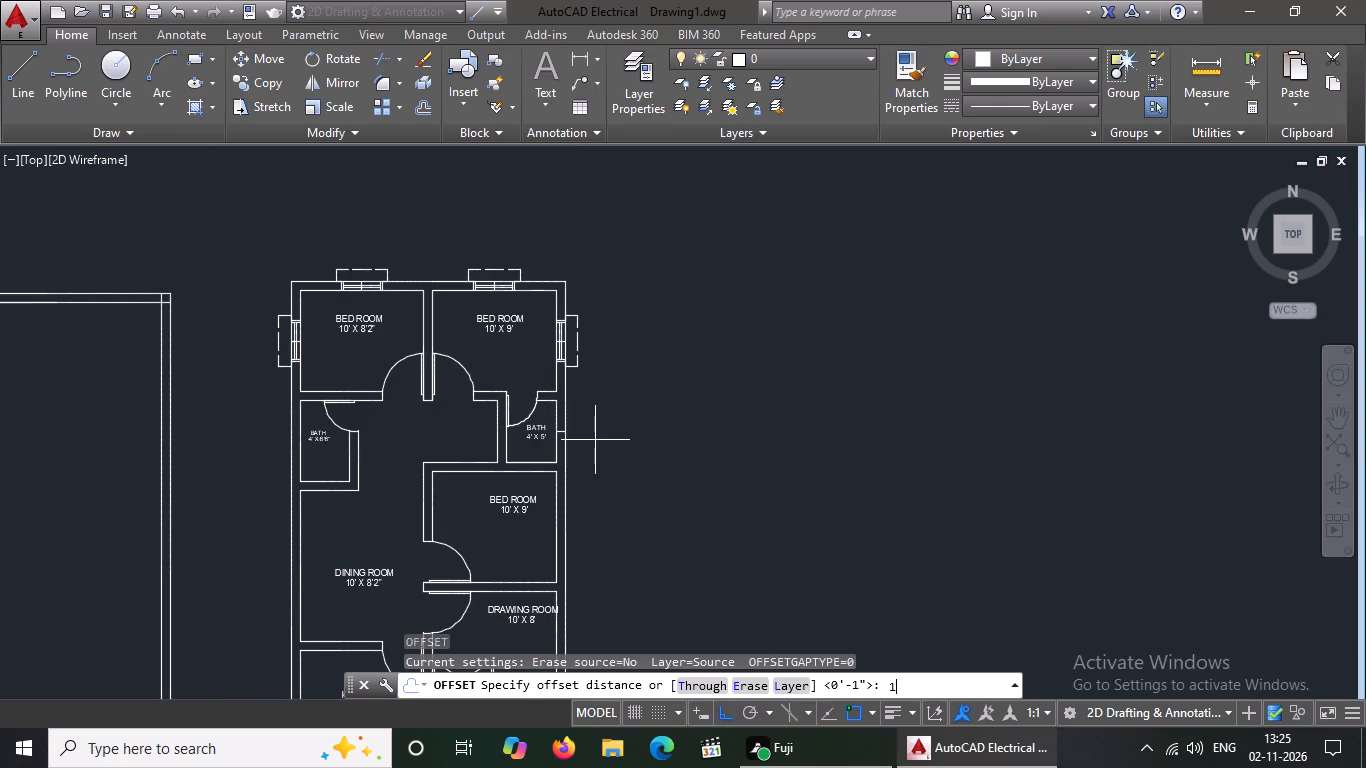
key(apostrophe)
key(Return)
scroll(538, 435, up, 3)
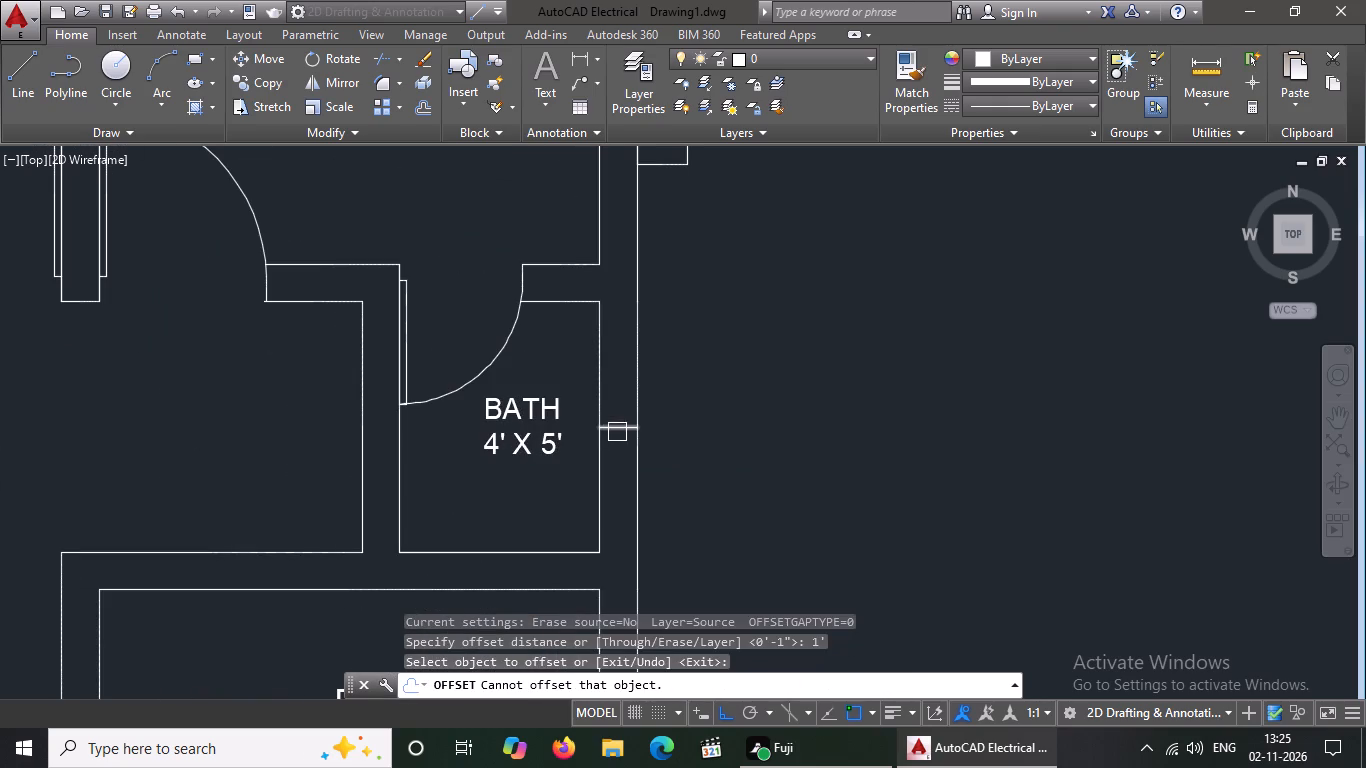
drag(618, 431, 624, 393)
click(624, 344)
click(623, 429)
click(609, 514)
scroll(691, 365, down, 4)
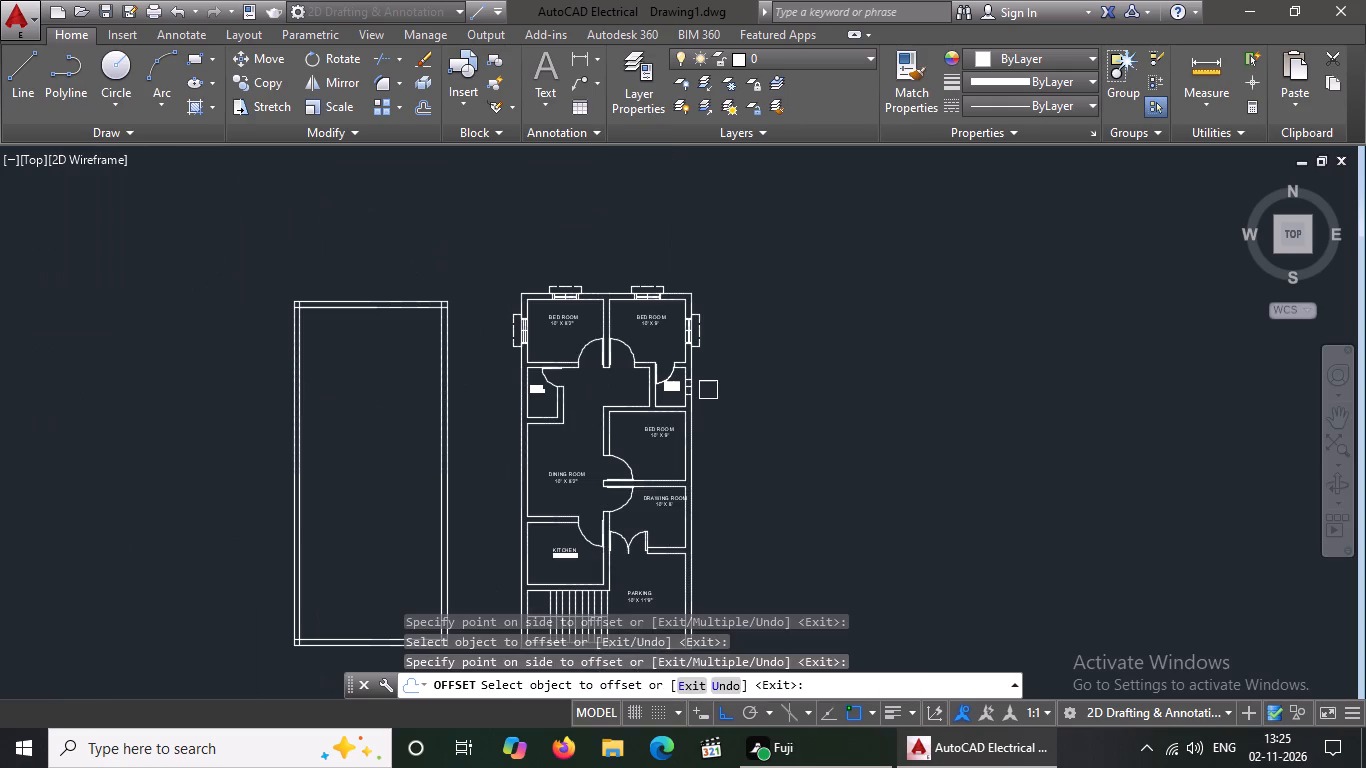
key(Escape)
Draw a 9" line across the west outer wall from the midpoint of the 4' X 6'6" bath's inner west wall line.
key(l)
key(Return)
scroll(536, 376, up, 4)
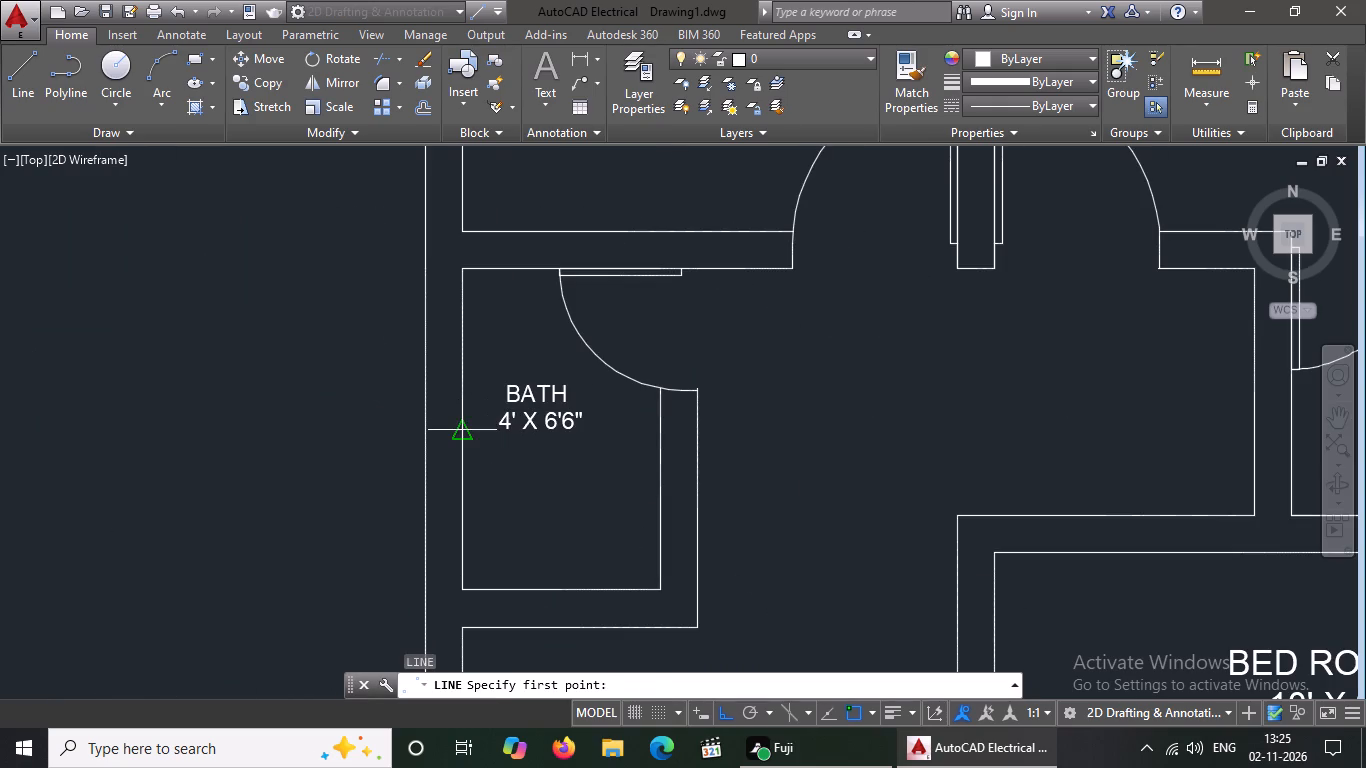
click(464, 426)
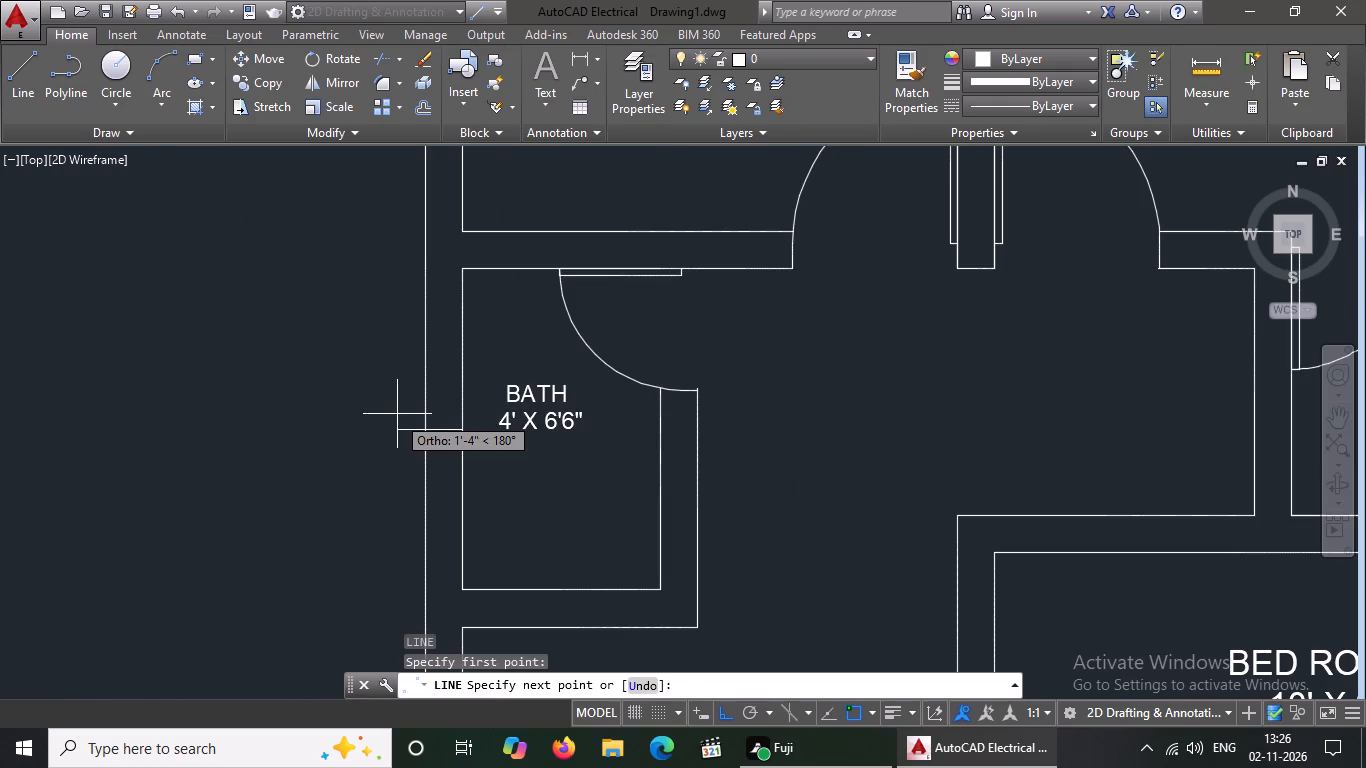
text(9")
key(Return)
key(Return)
scroll(402, 404, down, 2)
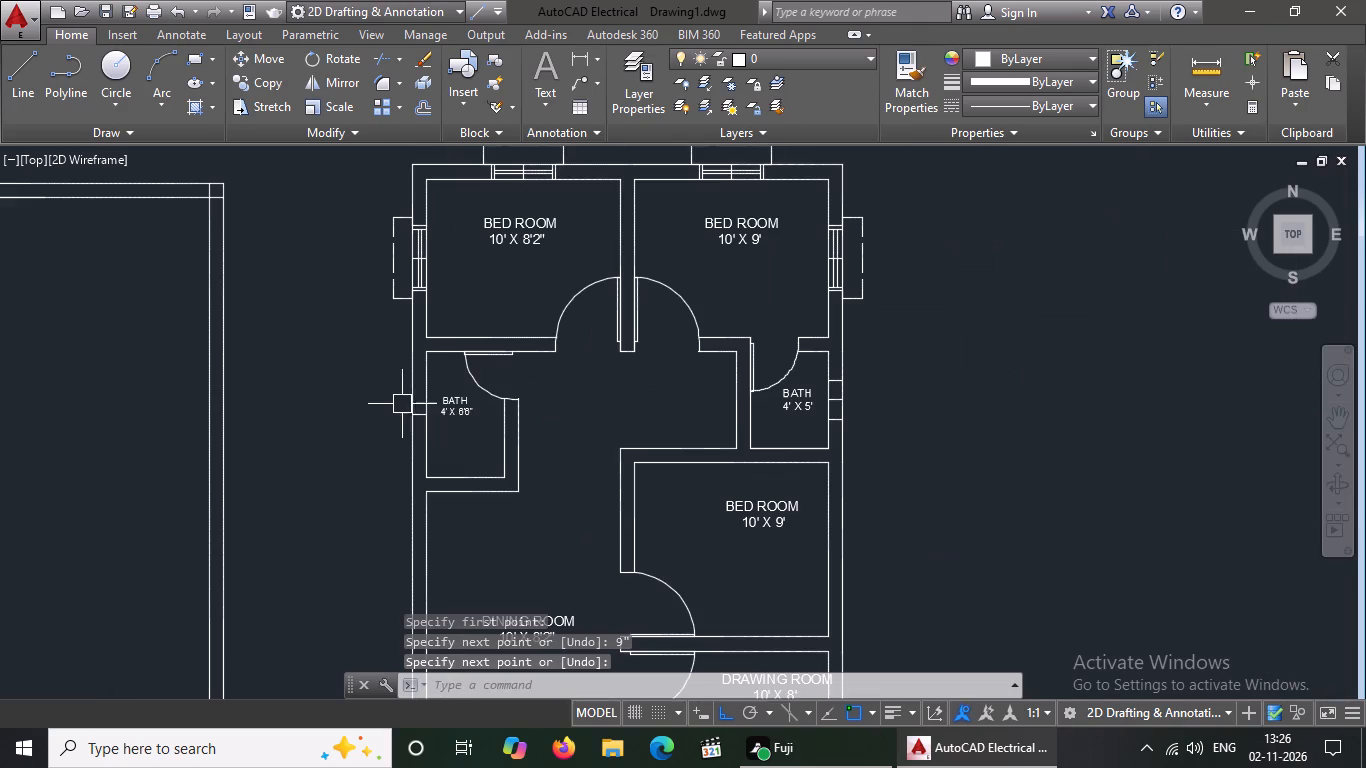
key(Escape)
Offset the 9" line in the 4' X 6'6" bath's west wall by 1' to the north and to the south.
key(o)
key(Return)
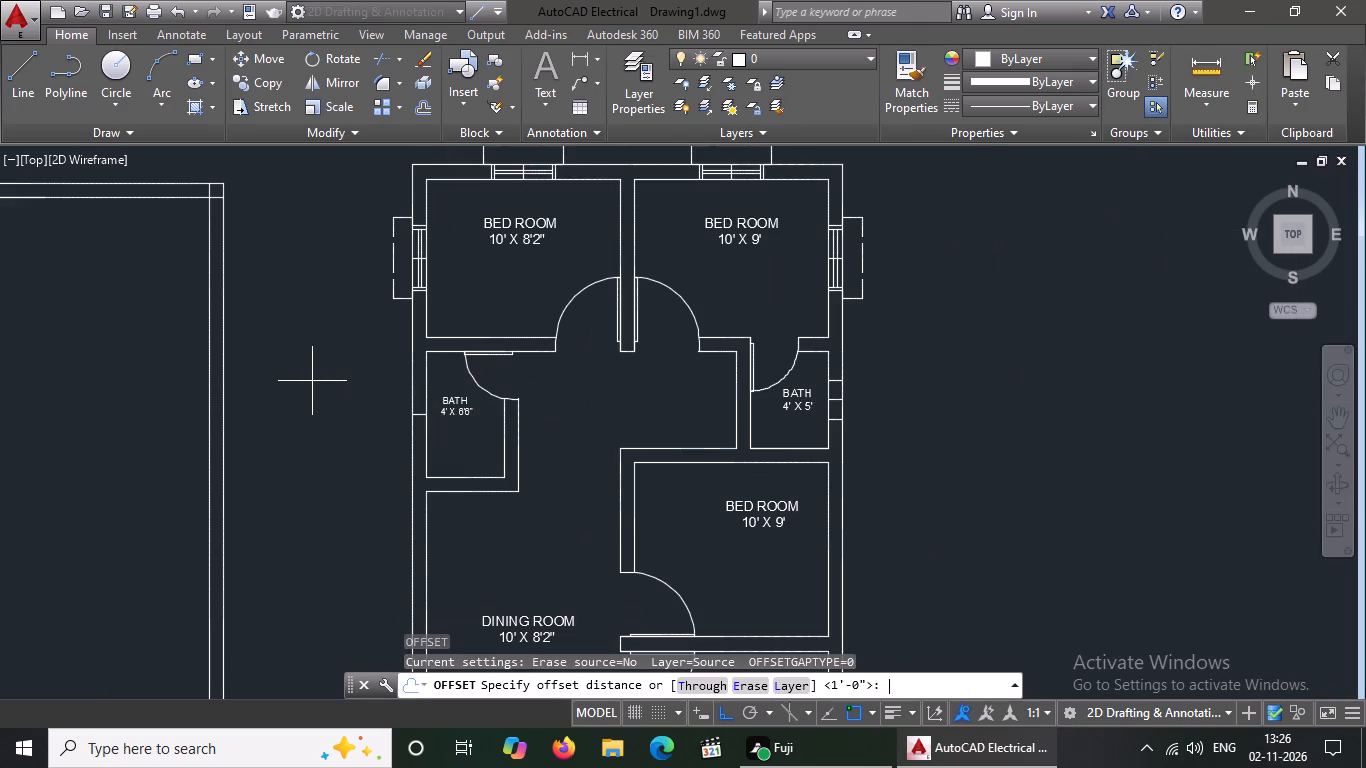
text(1')
key(Return)
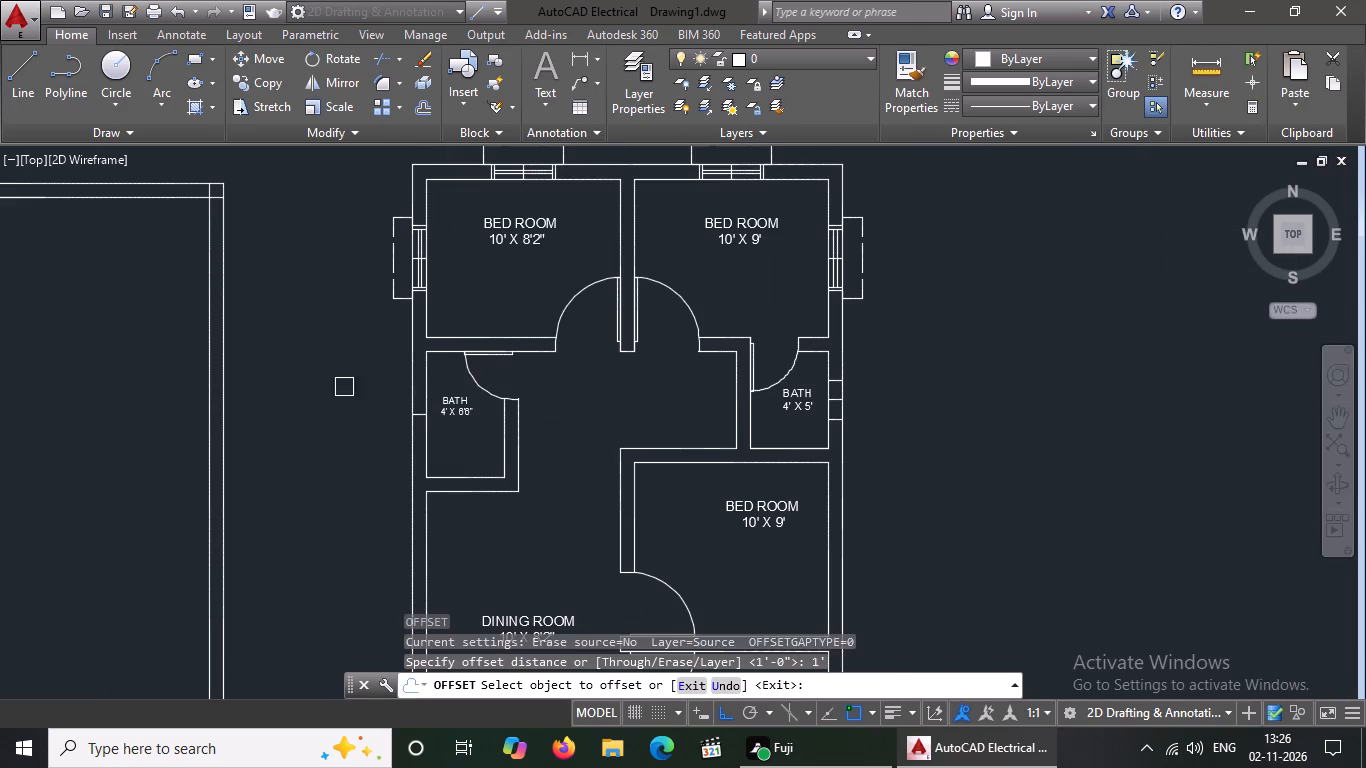
scroll(411, 399, up, 3)
click(433, 457)
click(419, 345)
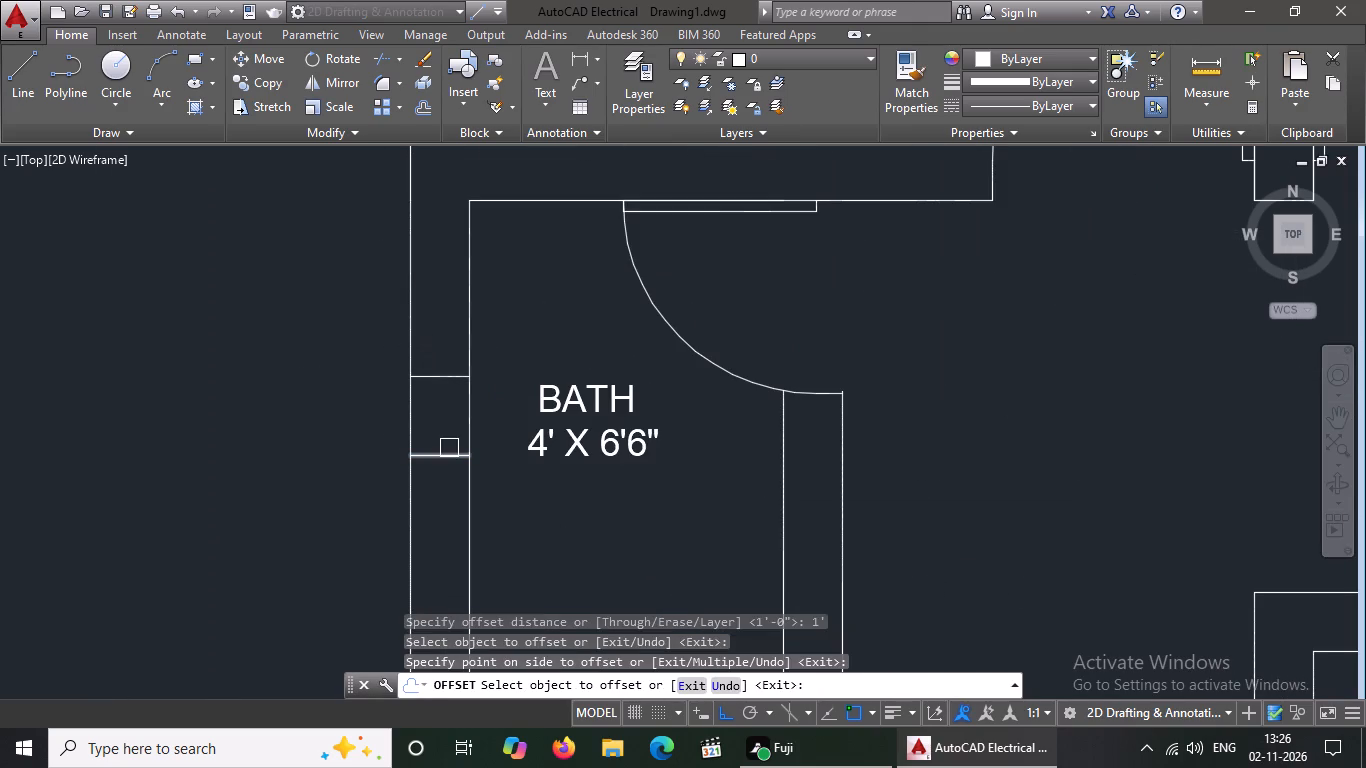
drag(450, 451, 446, 464)
click(440, 529)
scroll(439, 480, down, 5)
scroll(603, 478, up, 5)
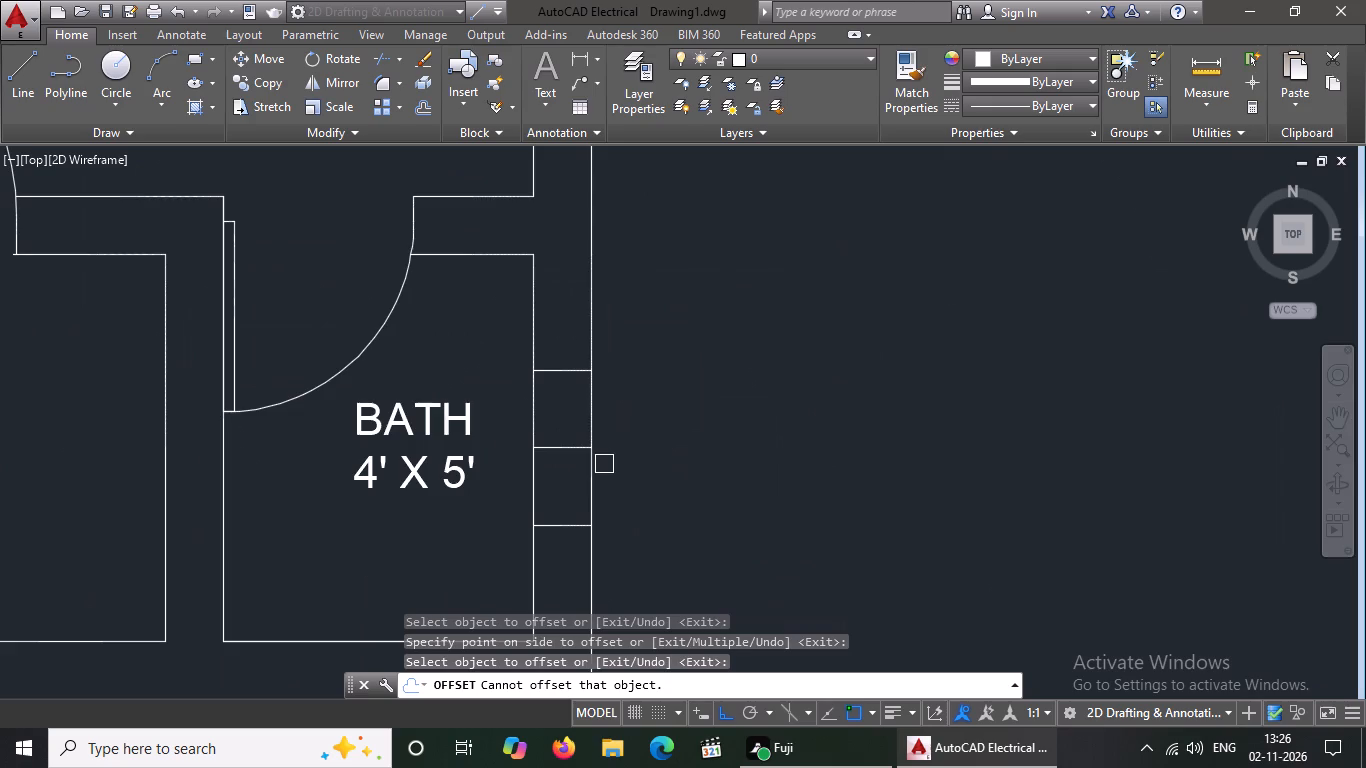
scroll(728, 426, down, 3)
key(Escape)
Draw a line joining the midpoints of the north and south end lines of the 4' X 5' bath's window.
key(l)
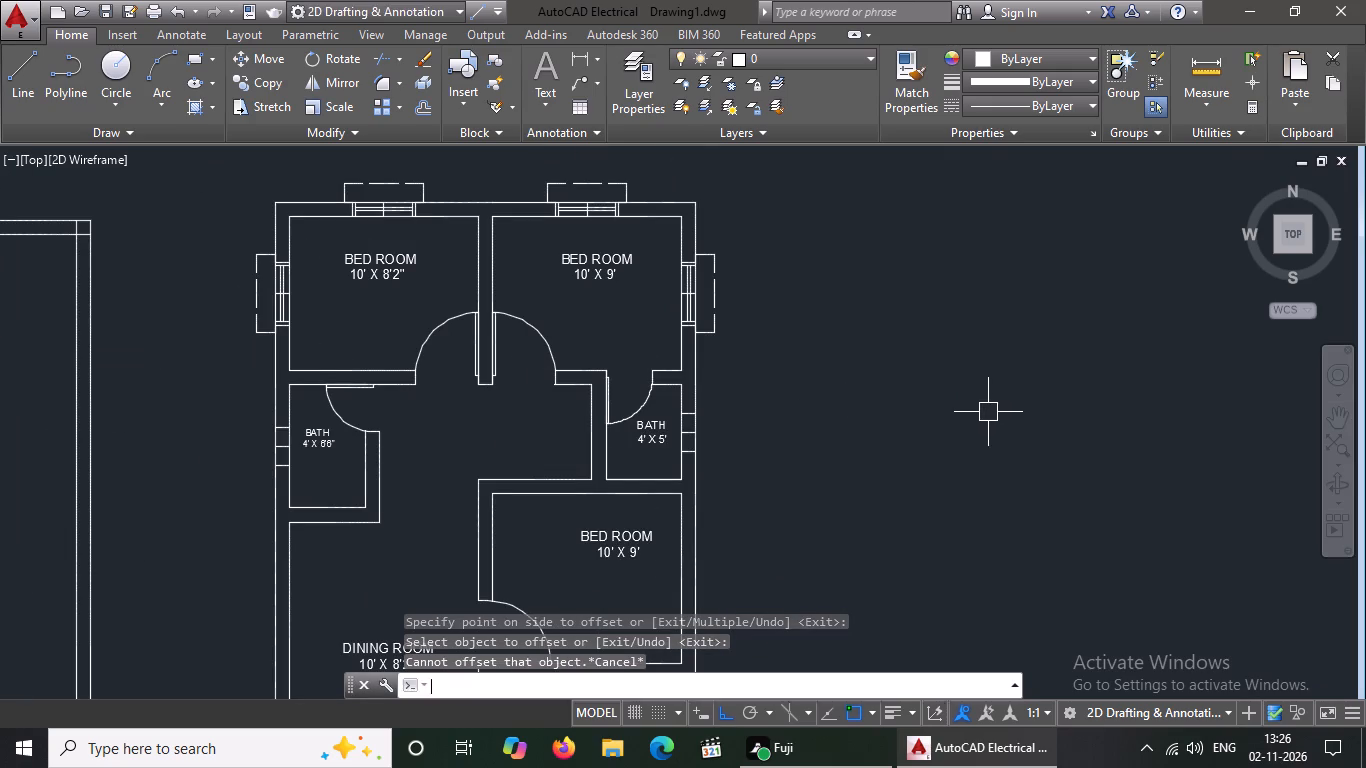
key(Return)
scroll(691, 415, up, 2)
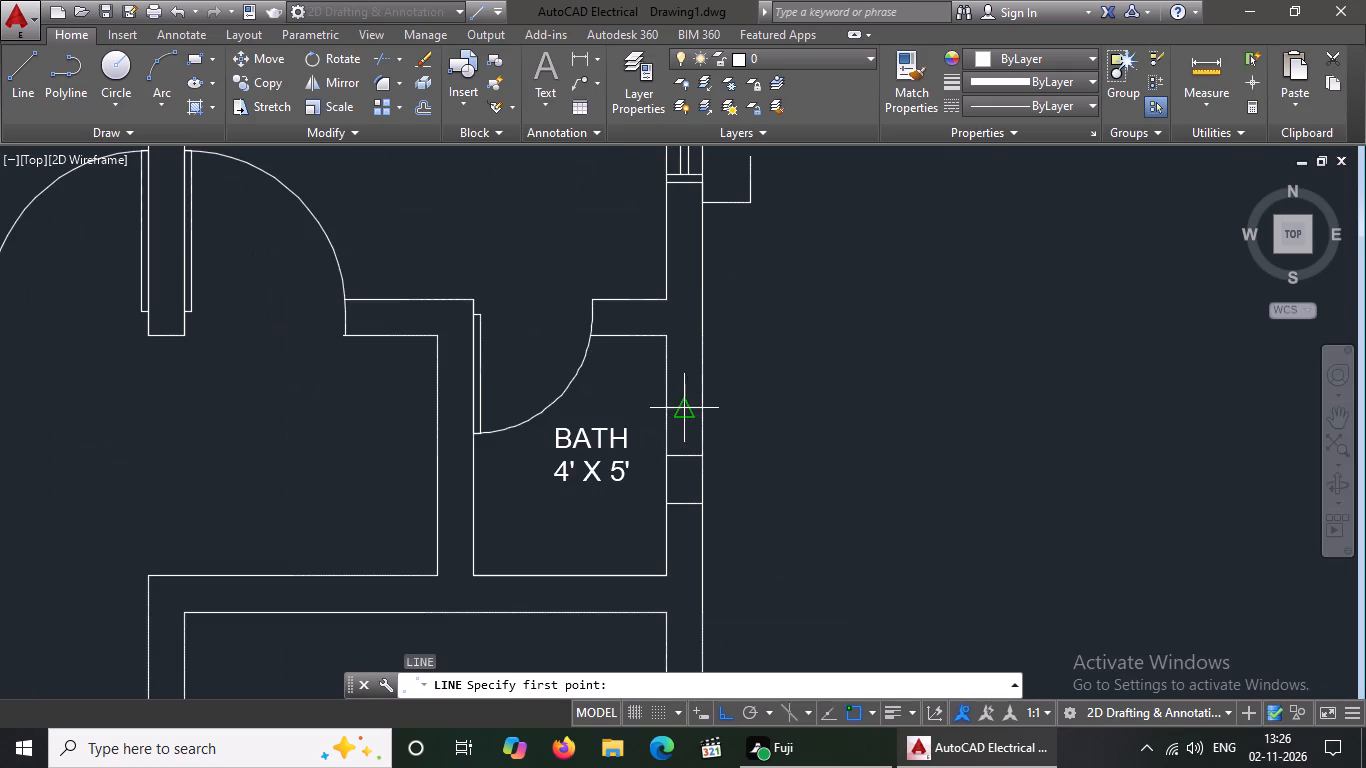
click(676, 411)
drag(680, 506, 700, 506)
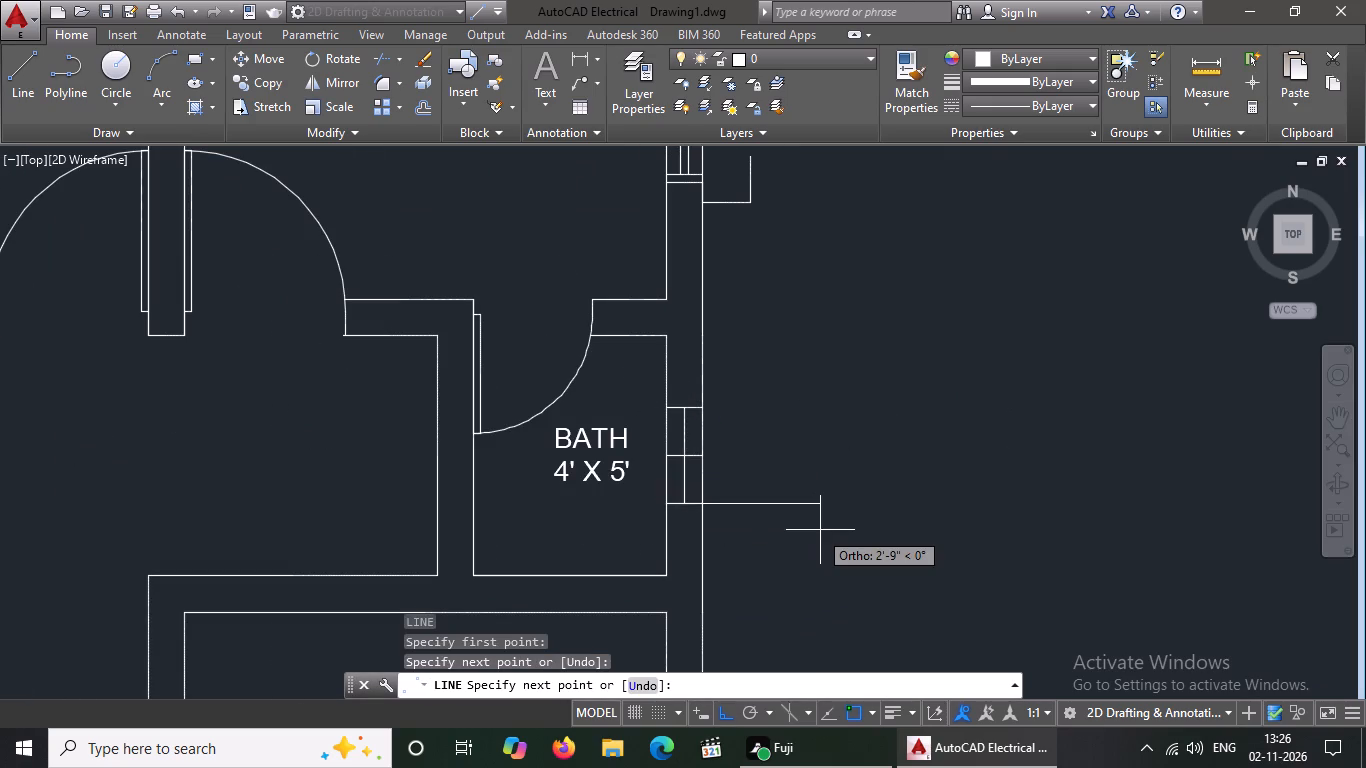
key(Escape)
Draw a line joining the midpoints of the north and south end lines of the 4' X 6'6" bath's window.
key(l)
key(Return)
scroll(737, 441, down, 3)
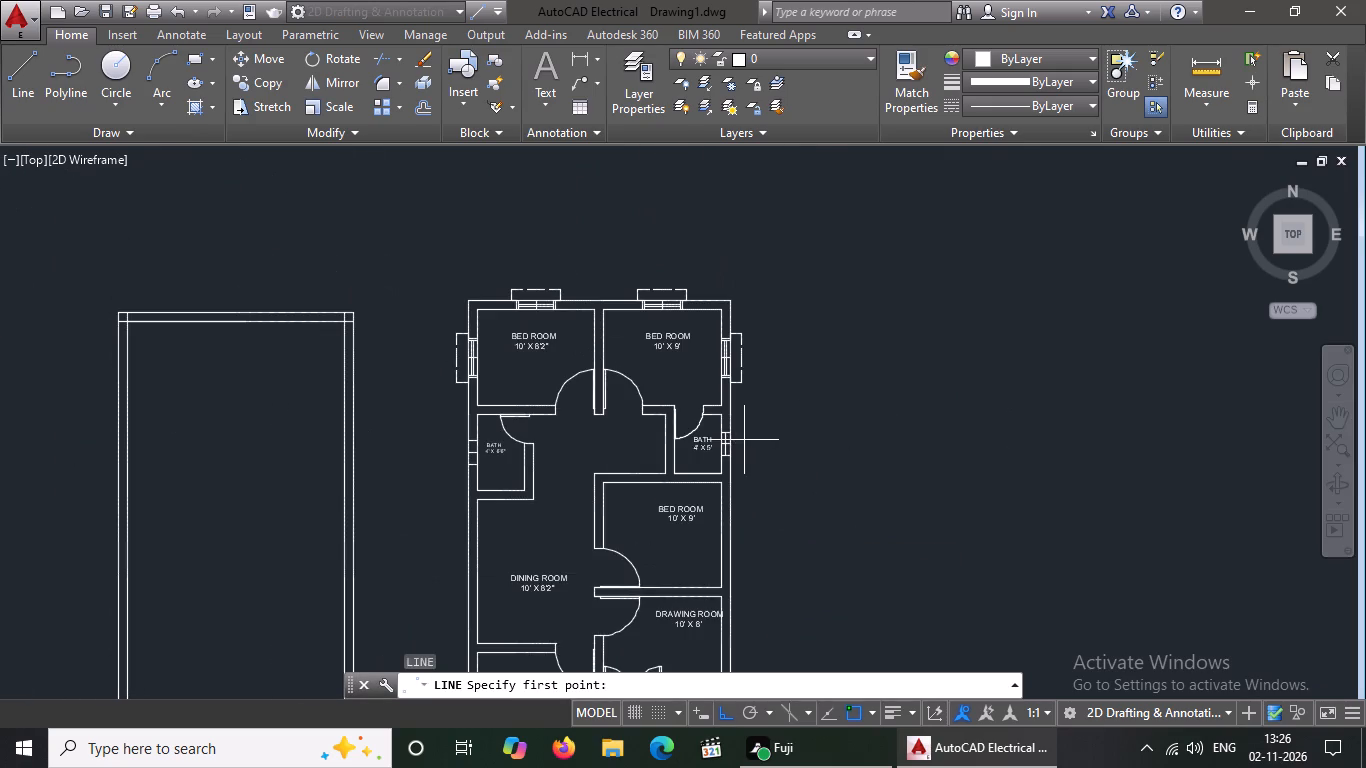
scroll(471, 448, up, 4)
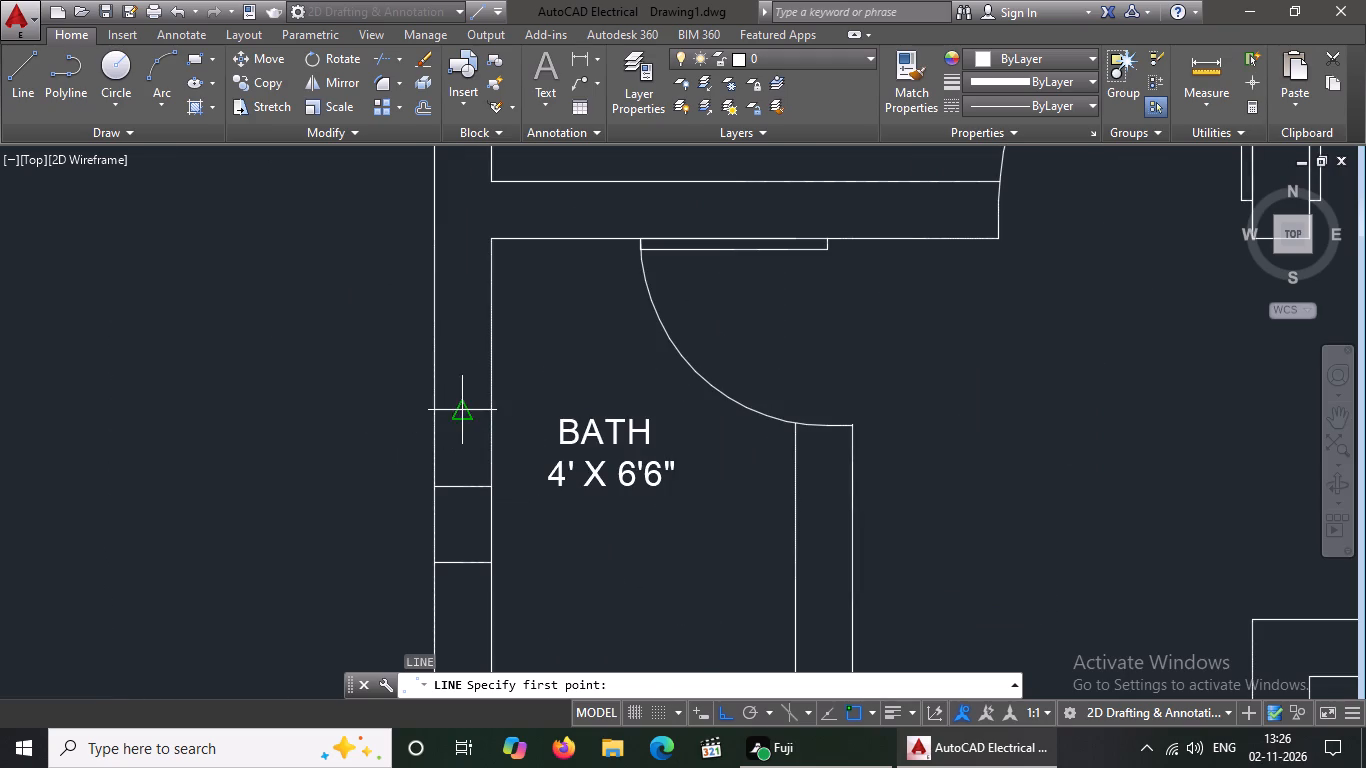
click(461, 409)
click(462, 565)
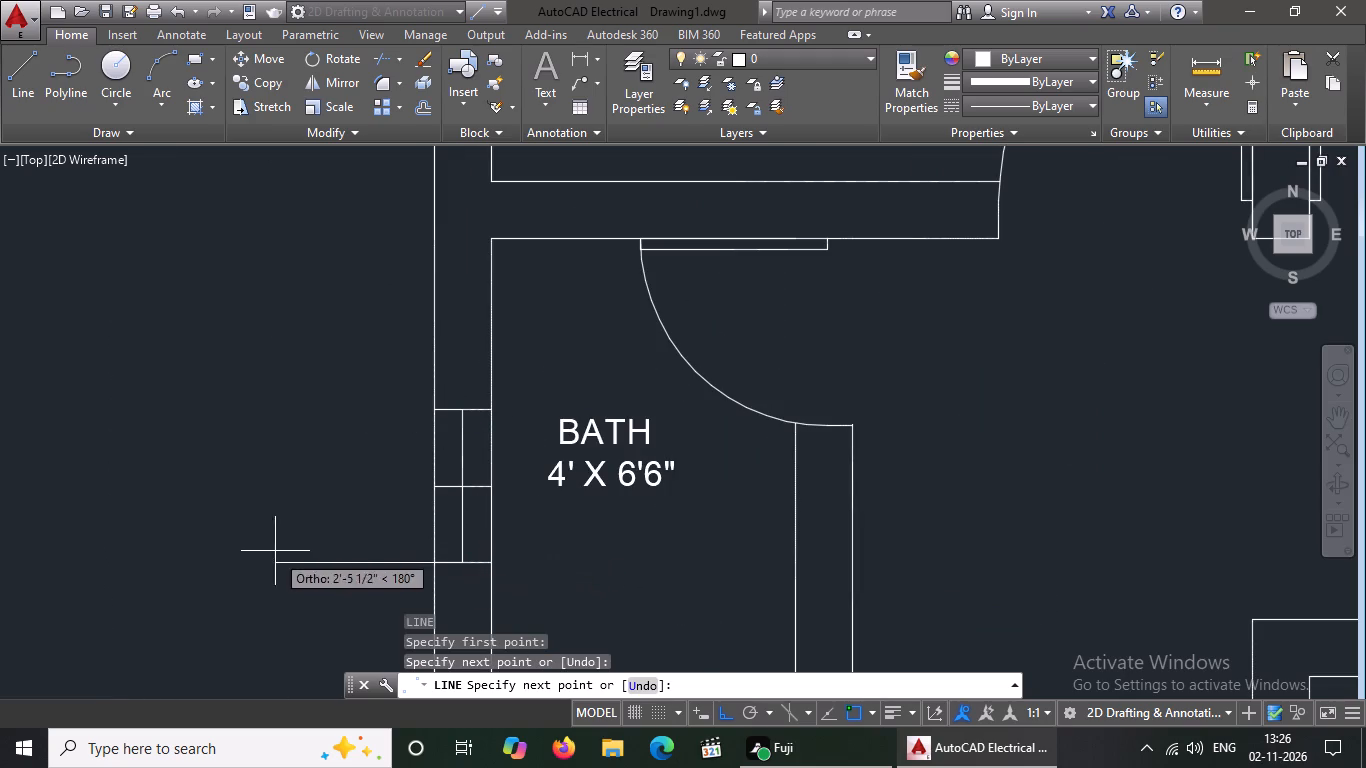
key(Escape)
Offset the north and south end lines of the 4' X 6'6" bath's window outward by 2".
scroll(437, 434, down, 3)
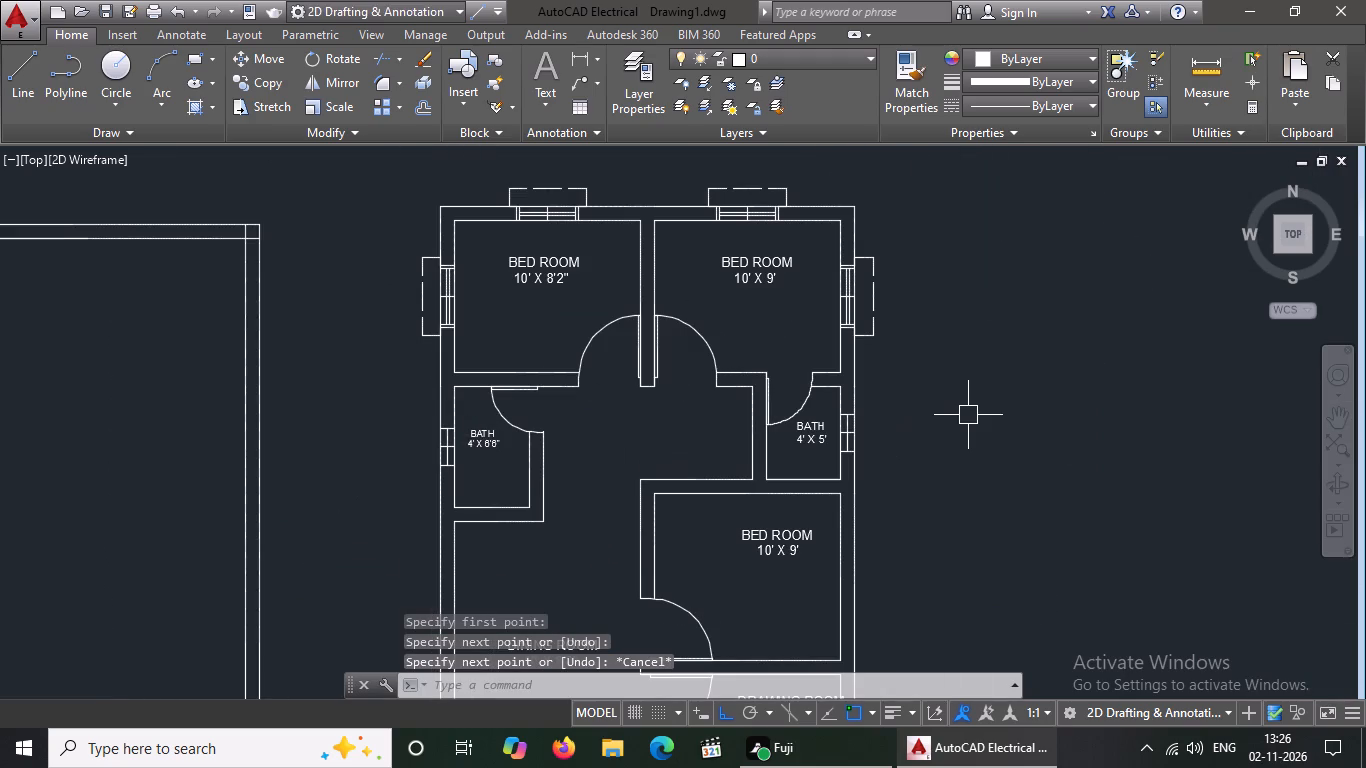
key(o)
key(Return)
text(2")
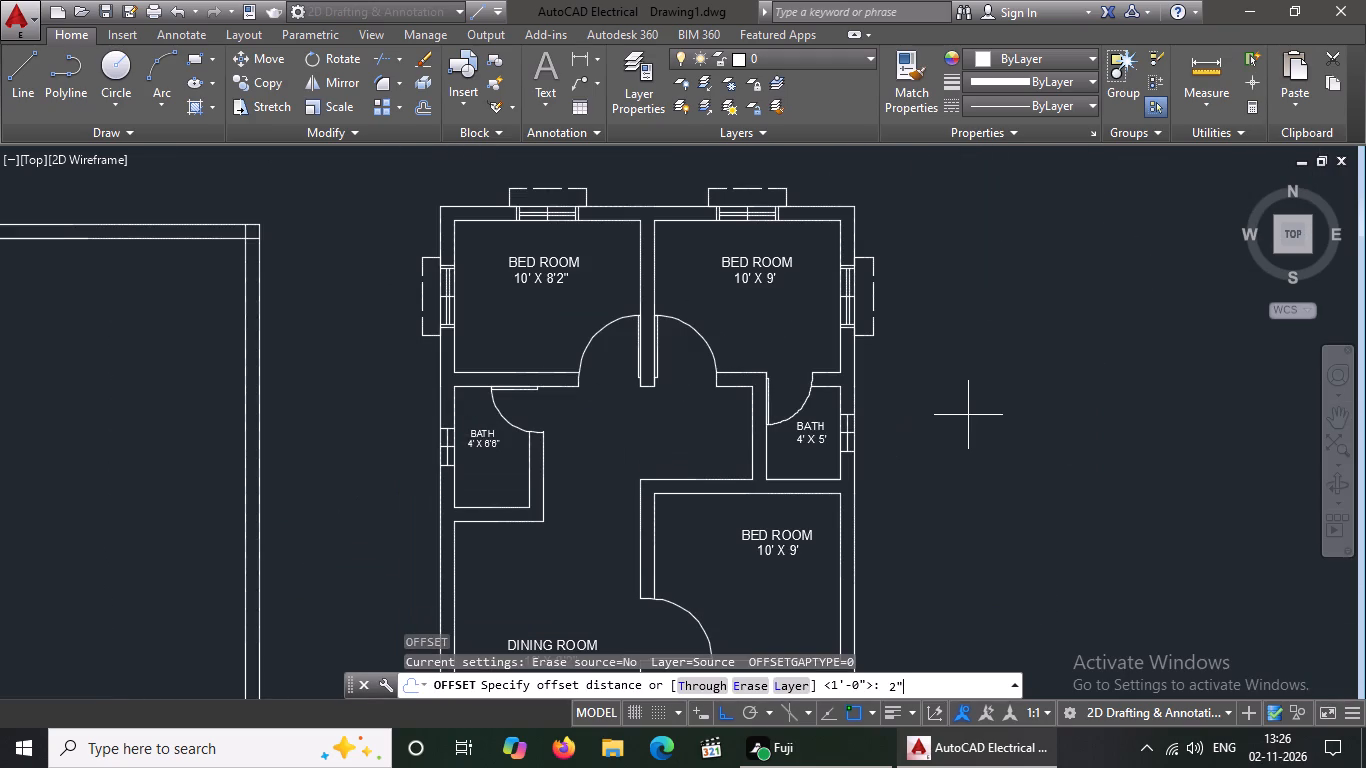
key(Return)
scroll(400, 444, up, 3)
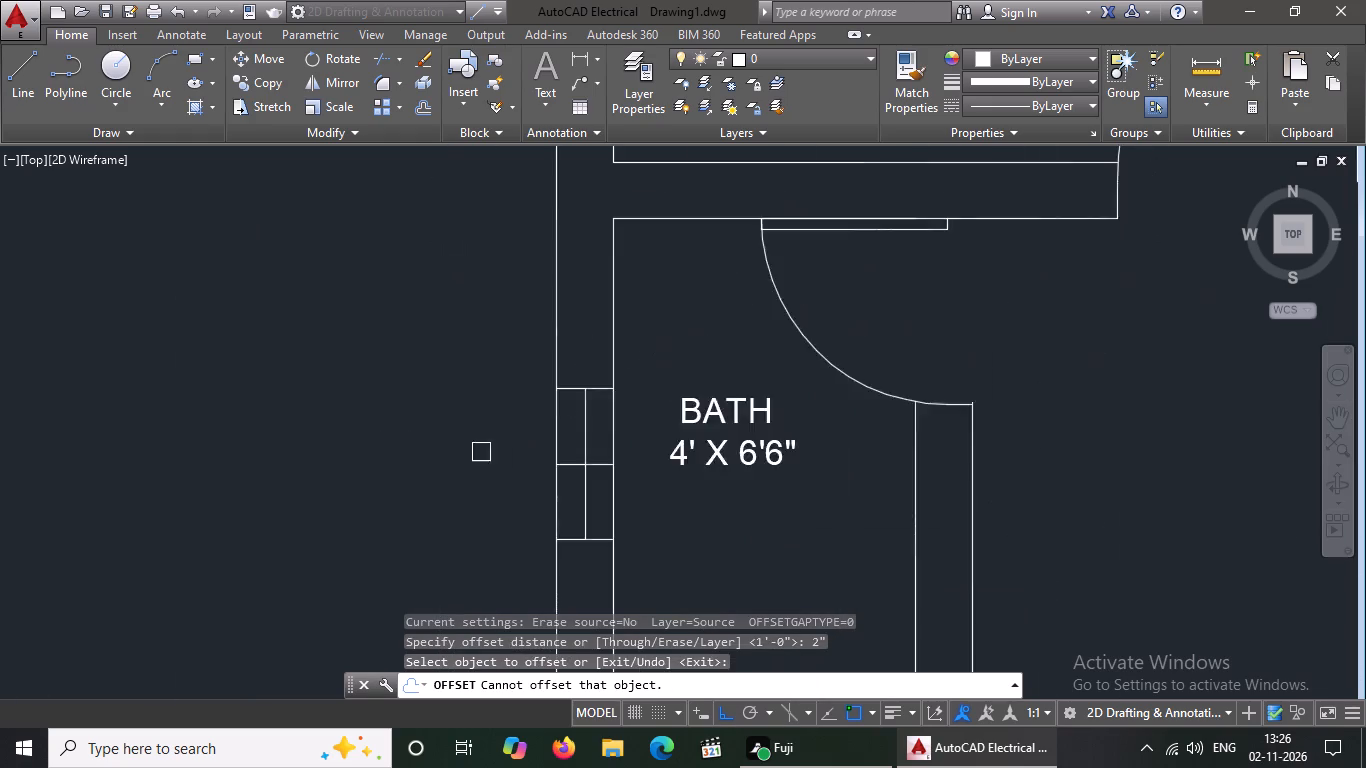
scroll(481, 452, up, 2)
click(662, 287)
click(669, 251)
scroll(676, 235, down, 4)
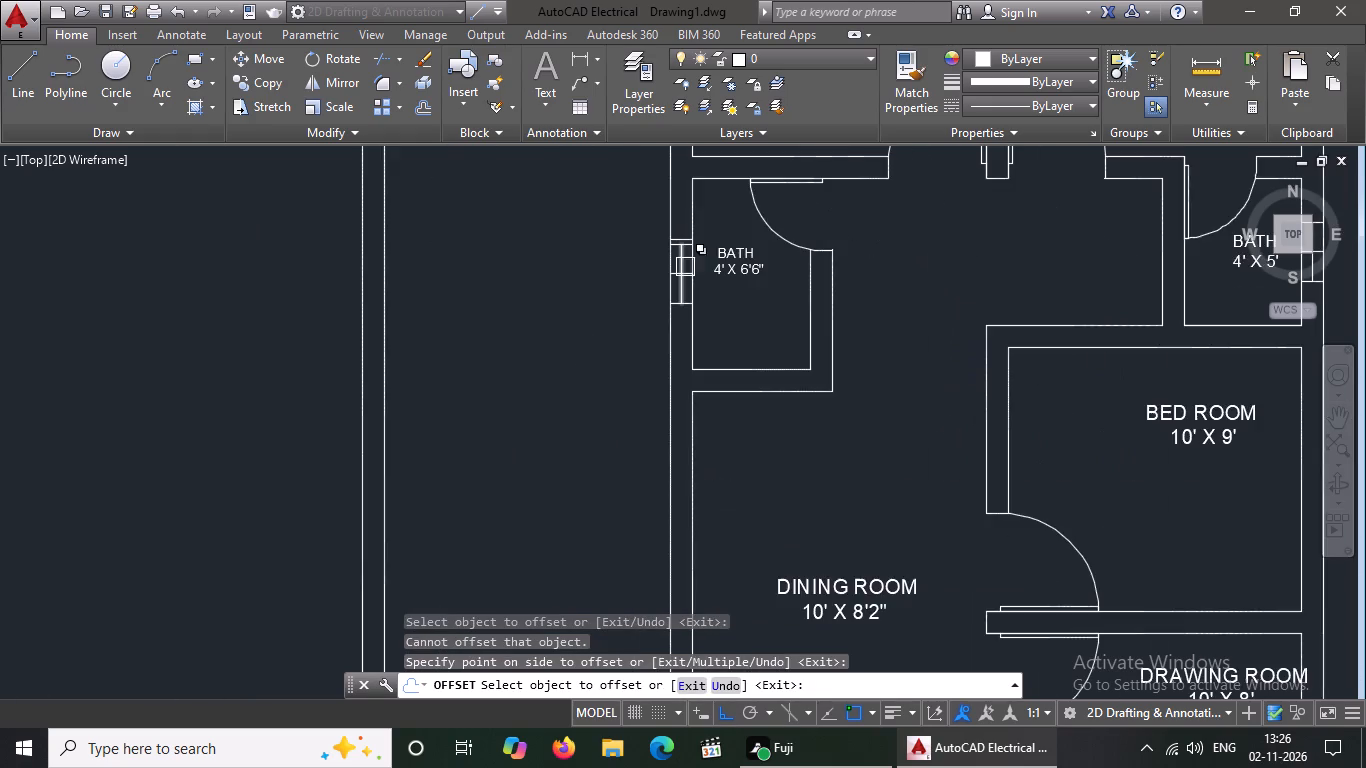
scroll(675, 350, up, 3)
scroll(704, 215, down, 2)
scroll(710, 194, up, 3)
click(704, 225)
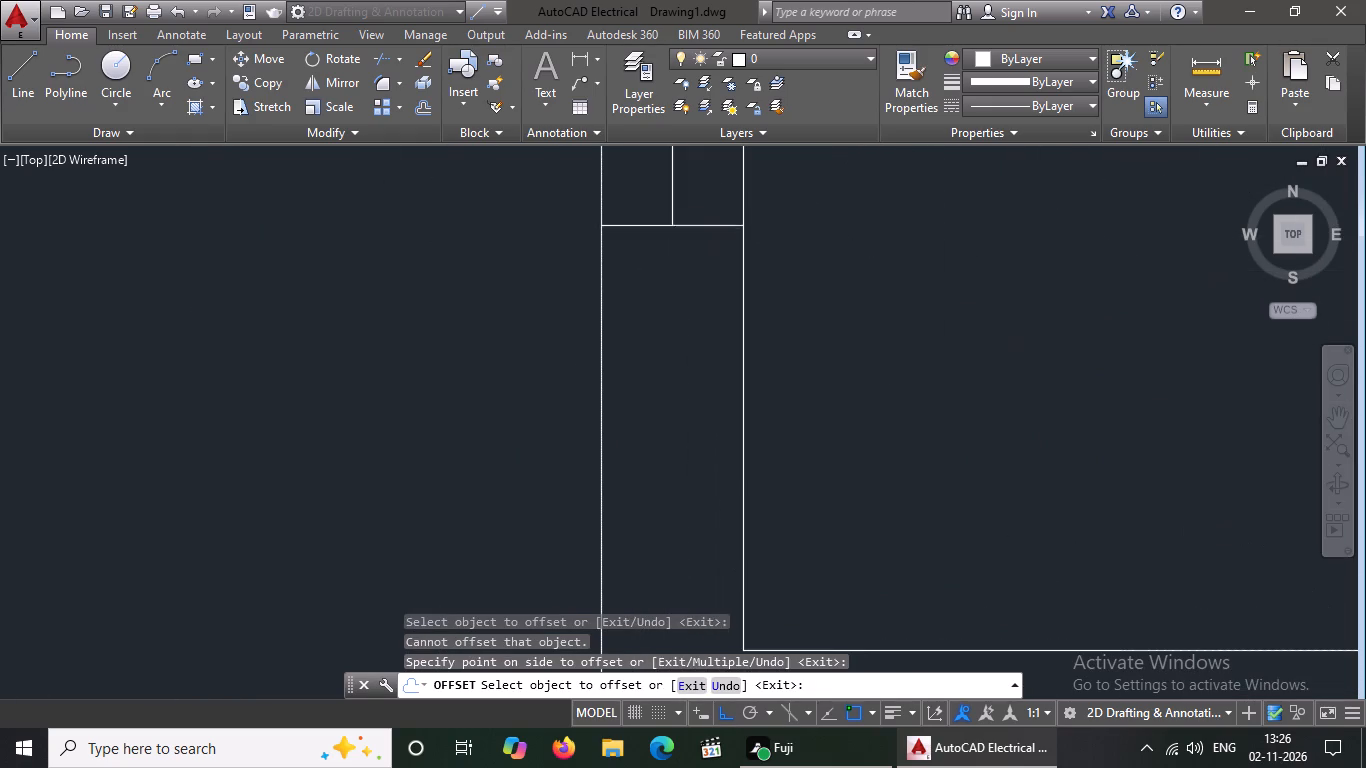
click(618, 423)
Offset the north and south end lines of the 4' X 5' bath's window outward by 2".
scroll(622, 409, down, 5)
scroll(811, 408, down, 3)
scroll(893, 387, up, 2)
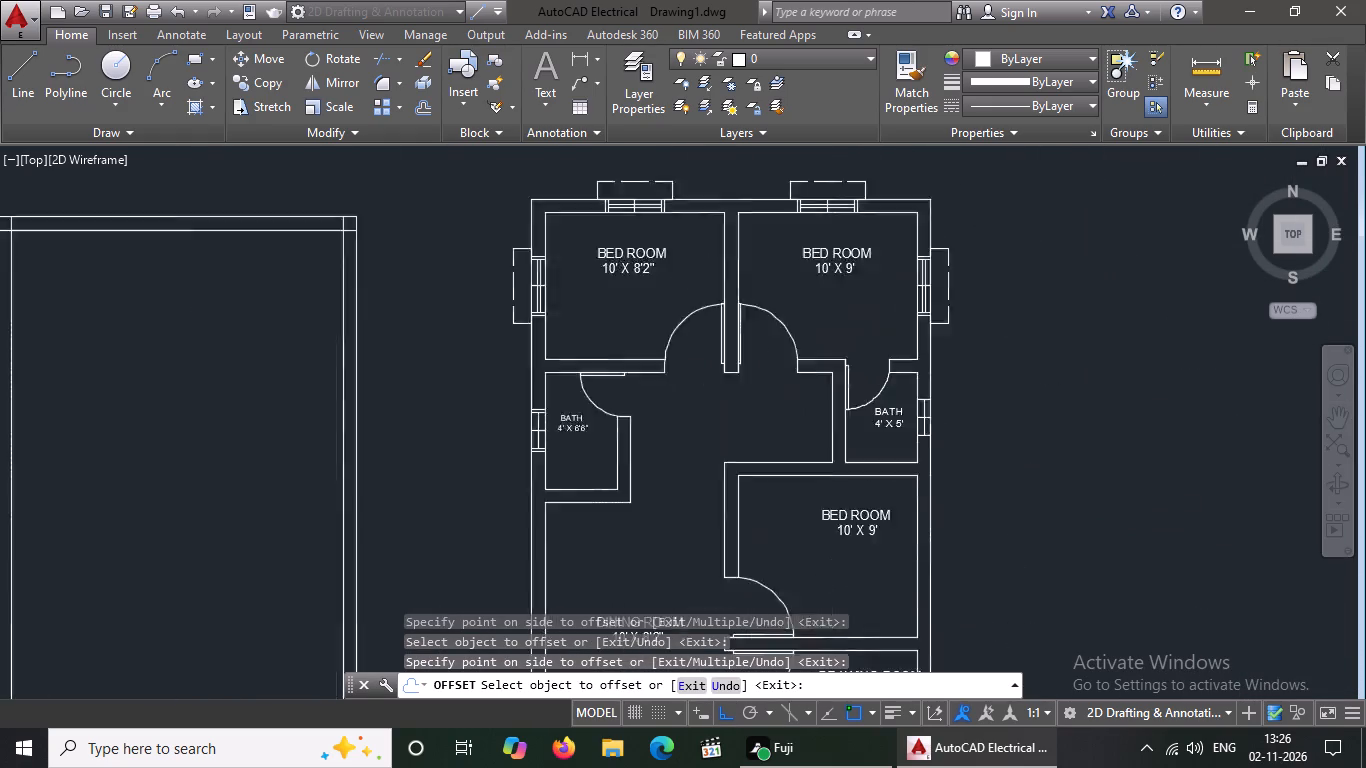
scroll(893, 387, up, 4)
click(798, 491)
click(805, 418)
scroll(812, 391, down, 2)
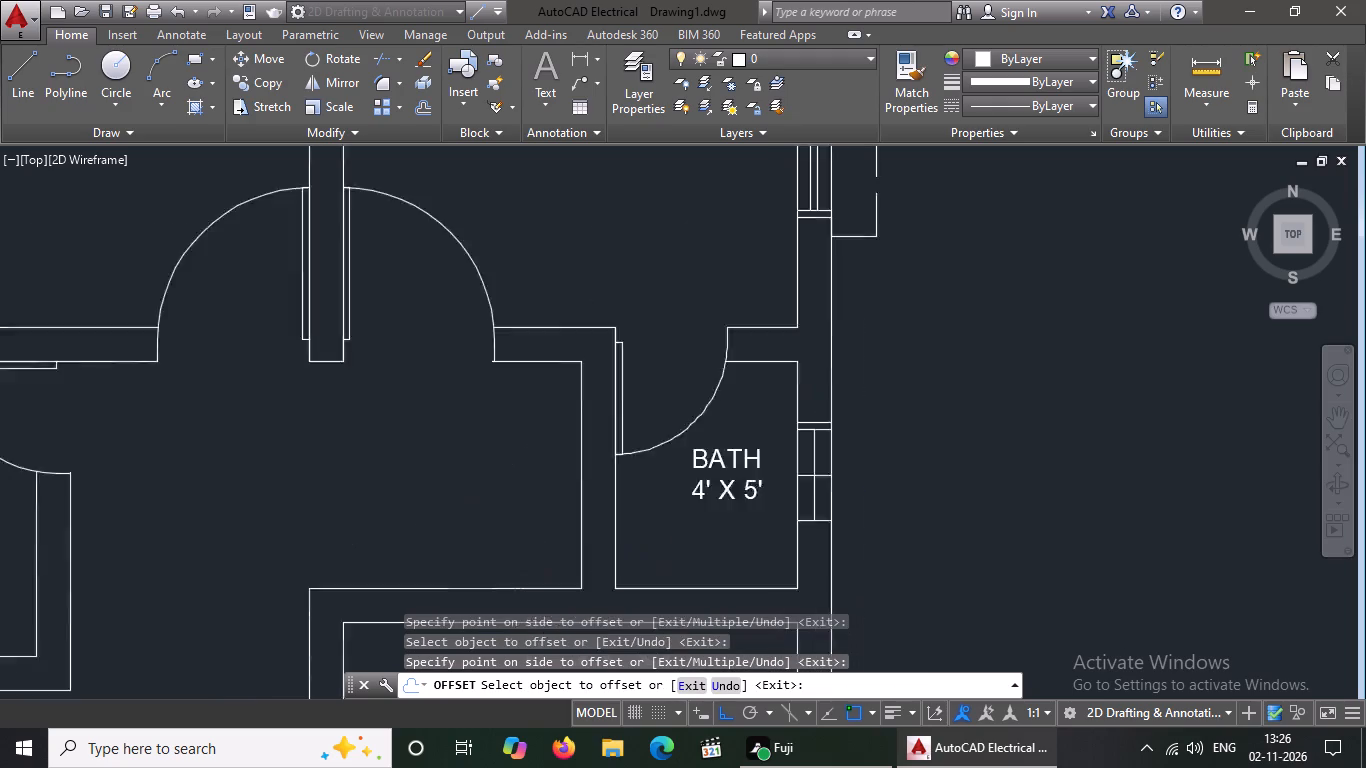
scroll(813, 391, down, 2)
scroll(811, 447, up, 3)
drag(812, 444, 812, 460)
click(822, 509)
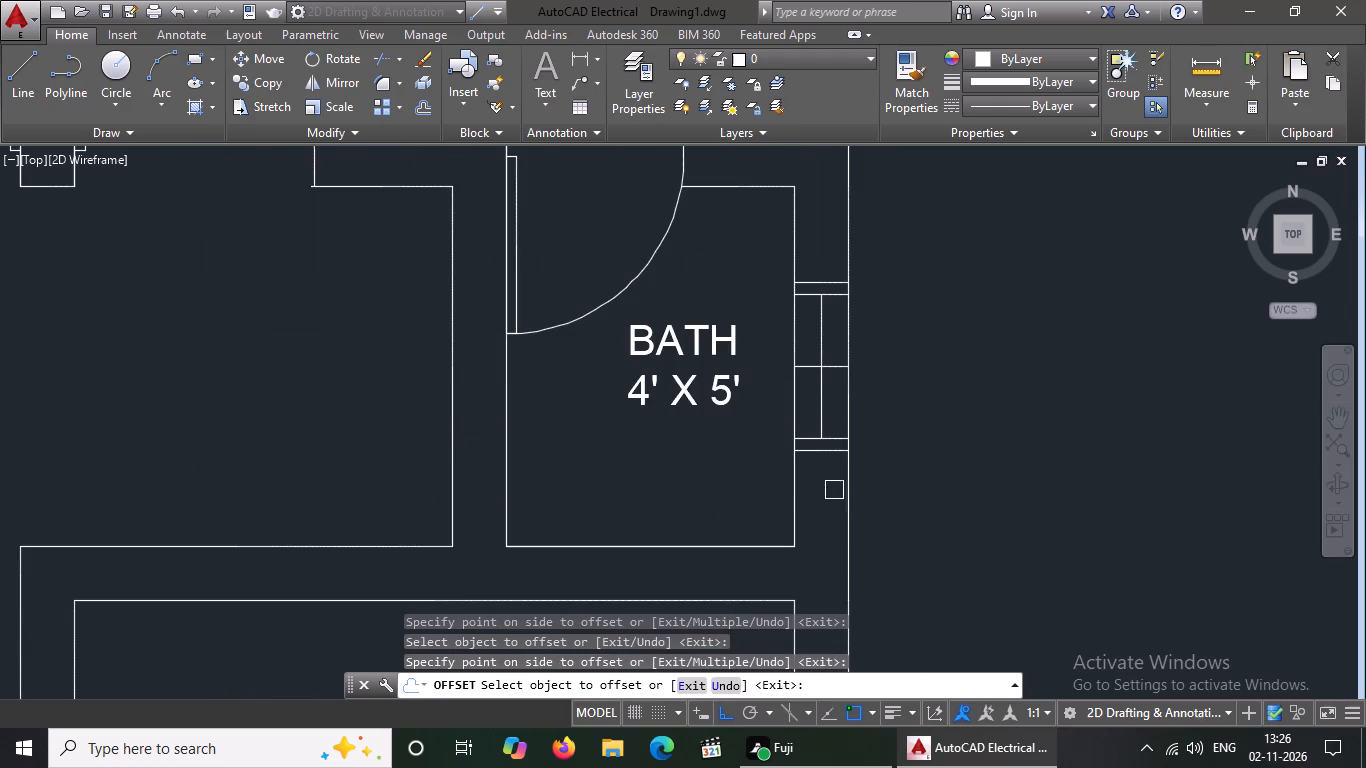
scroll(840, 481, down, 2)
key(Escape)
Offset the long centre line of the 4' X 5' bath's window by 1" to the east and to the west.
key(o)
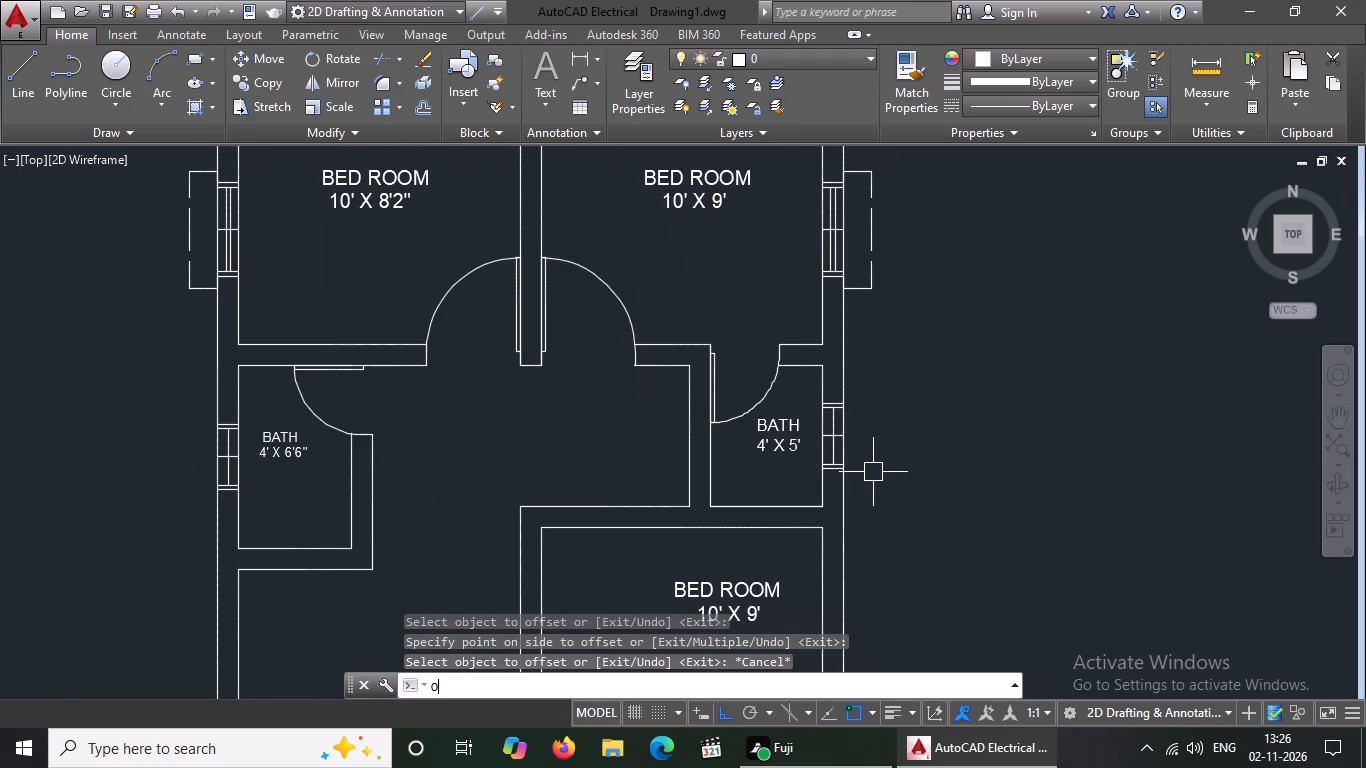
key(Return)
key(1)
key(shift+quotedbl)
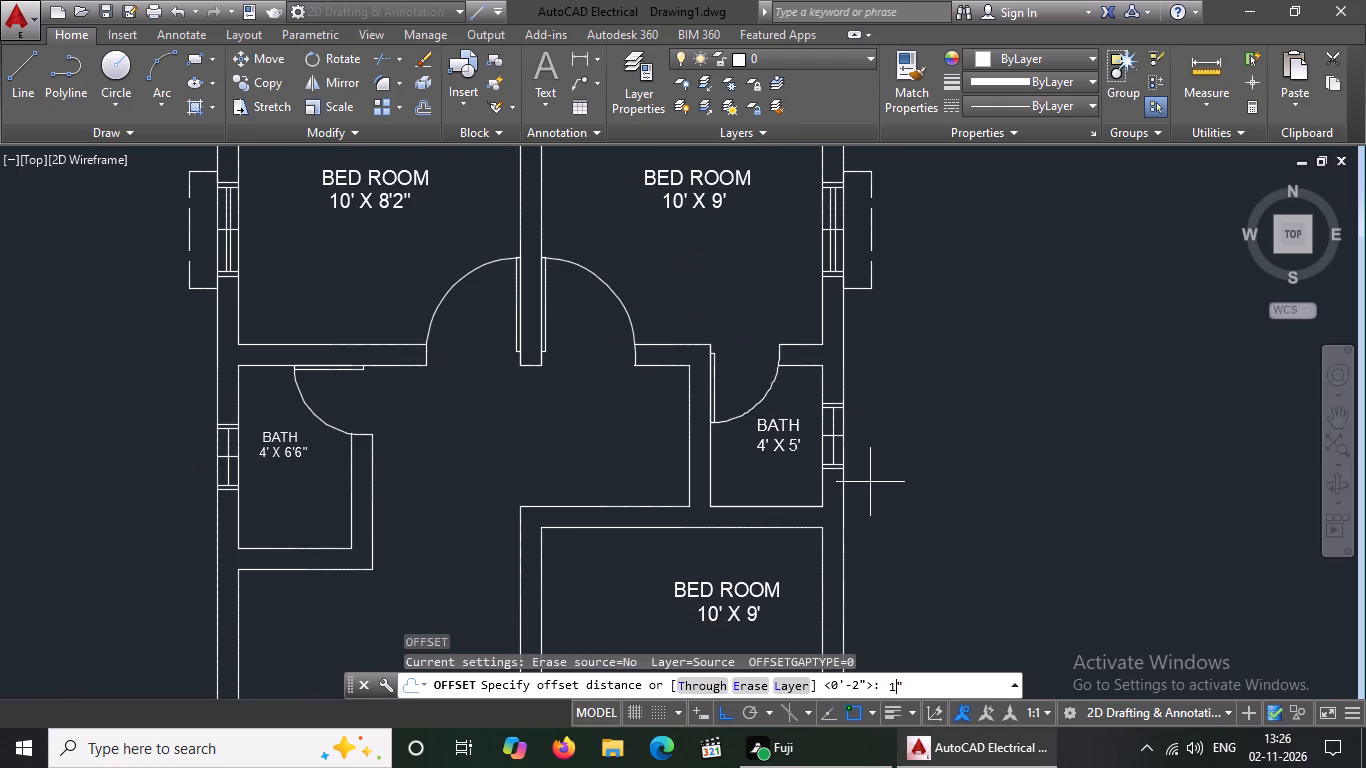
key(Return)
scroll(842, 426, up, 2)
click(814, 439)
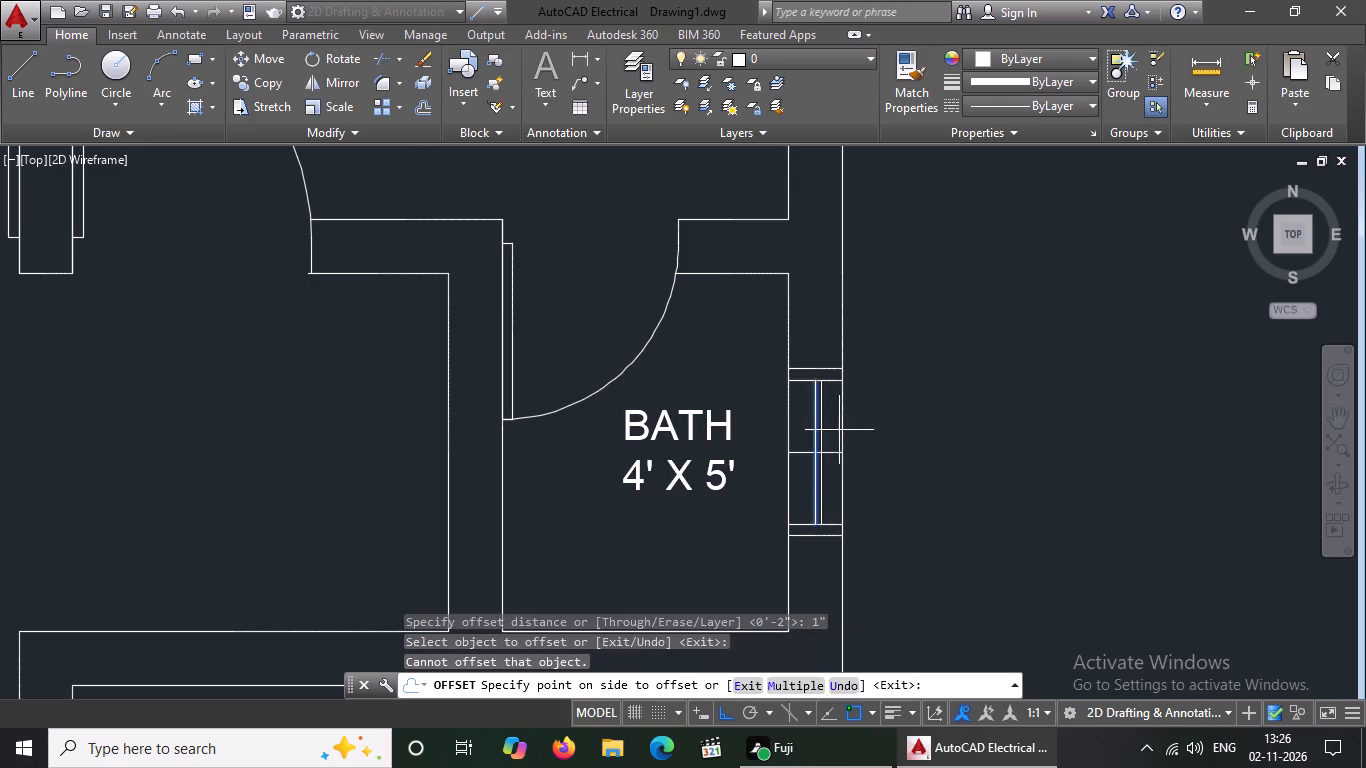
click(843, 430)
scroll(813, 438, up, 2)
click(812, 436)
click(781, 449)
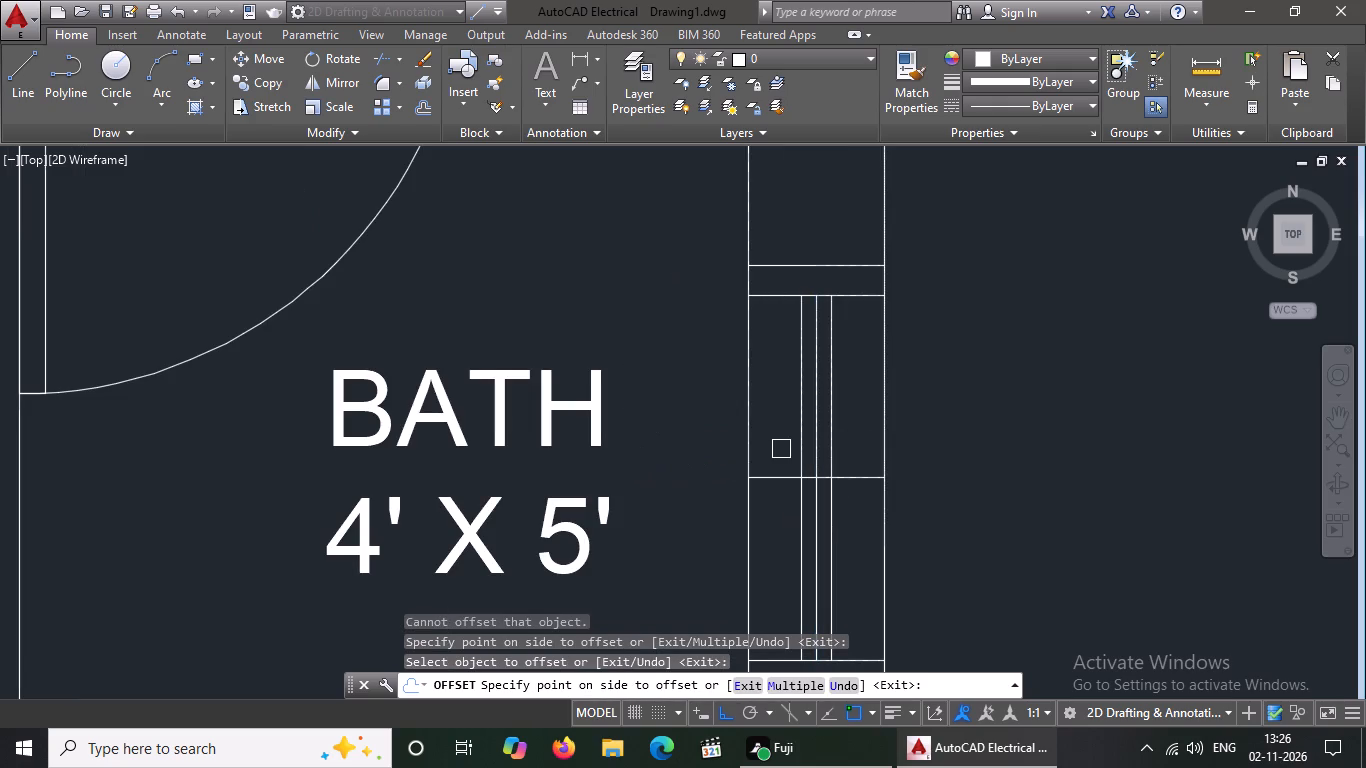
Offset the long centre line of the 4' X 6'6" bath's window by 1" to the east and to the west.
scroll(834, 395, down, 3)
scroll(708, 440, down, 1)
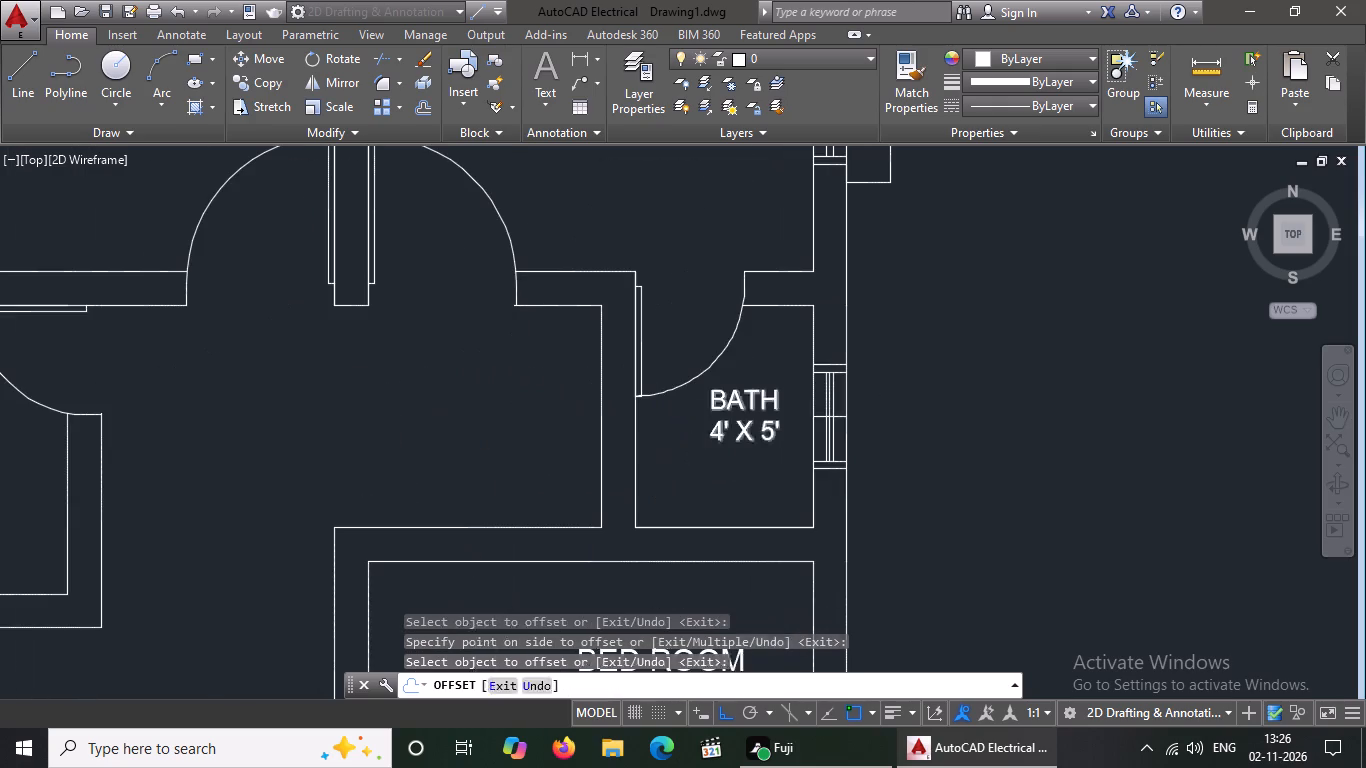
scroll(708, 440, down, 2)
scroll(516, 452, up, 6)
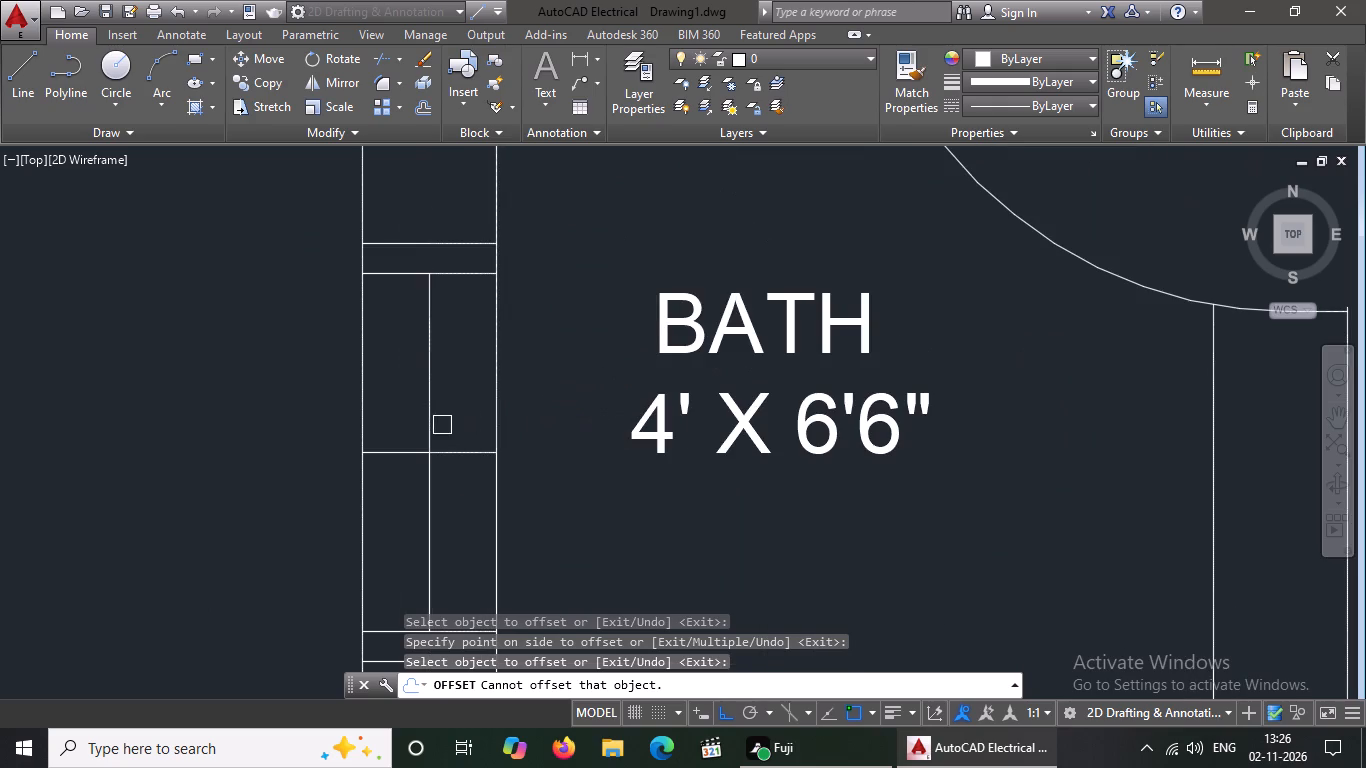
click(429, 415)
click(526, 410)
drag(429, 401, 397, 423)
drag(339, 443, 353, 434)
key(Escape)
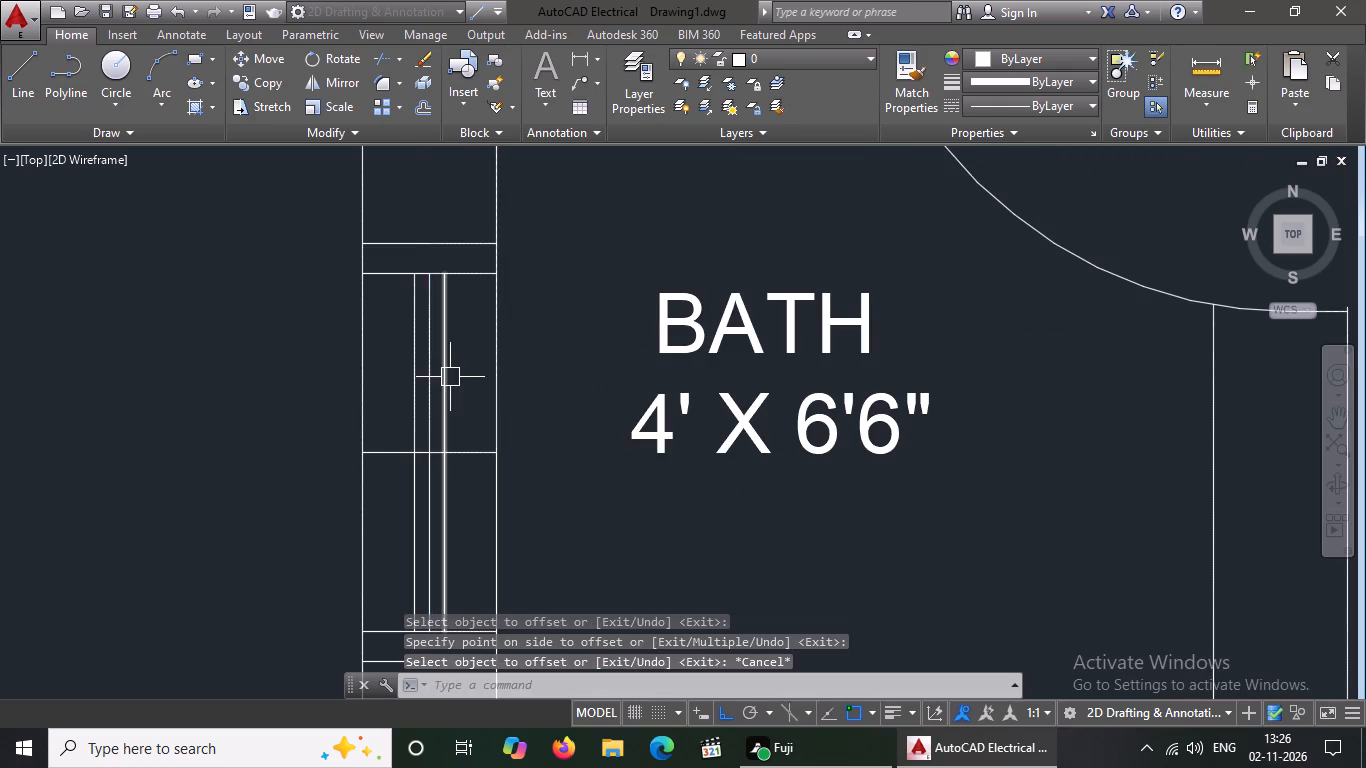
Delete the original long centre line of the 4' X 6'6" bath's window, between the two offset lines.
click(421, 387)
key(Escape)
click(427, 384)
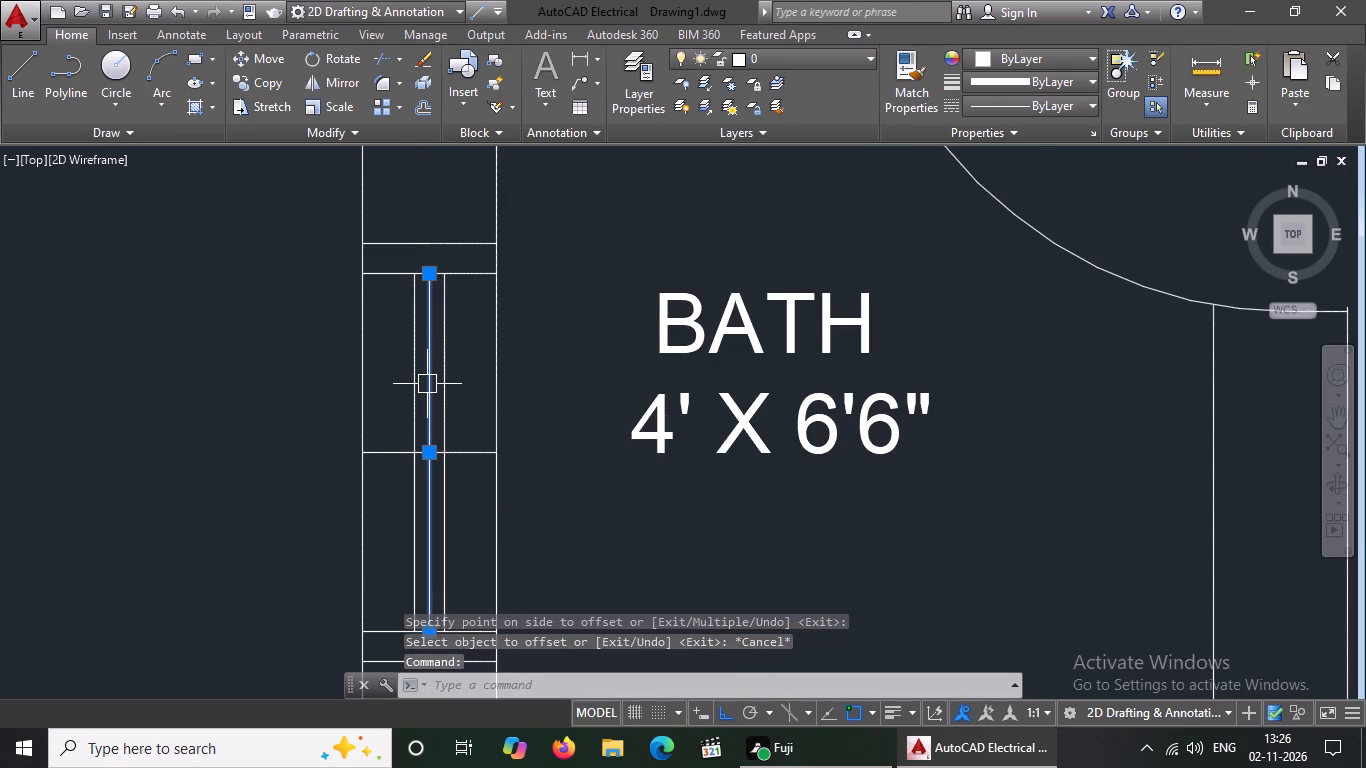
key(Delete)
Delete the original long centre line of the 4' X 5' bath's window, between the two offset lines.
scroll(428, 396, down, 4)
scroll(1042, 381, up, 1)
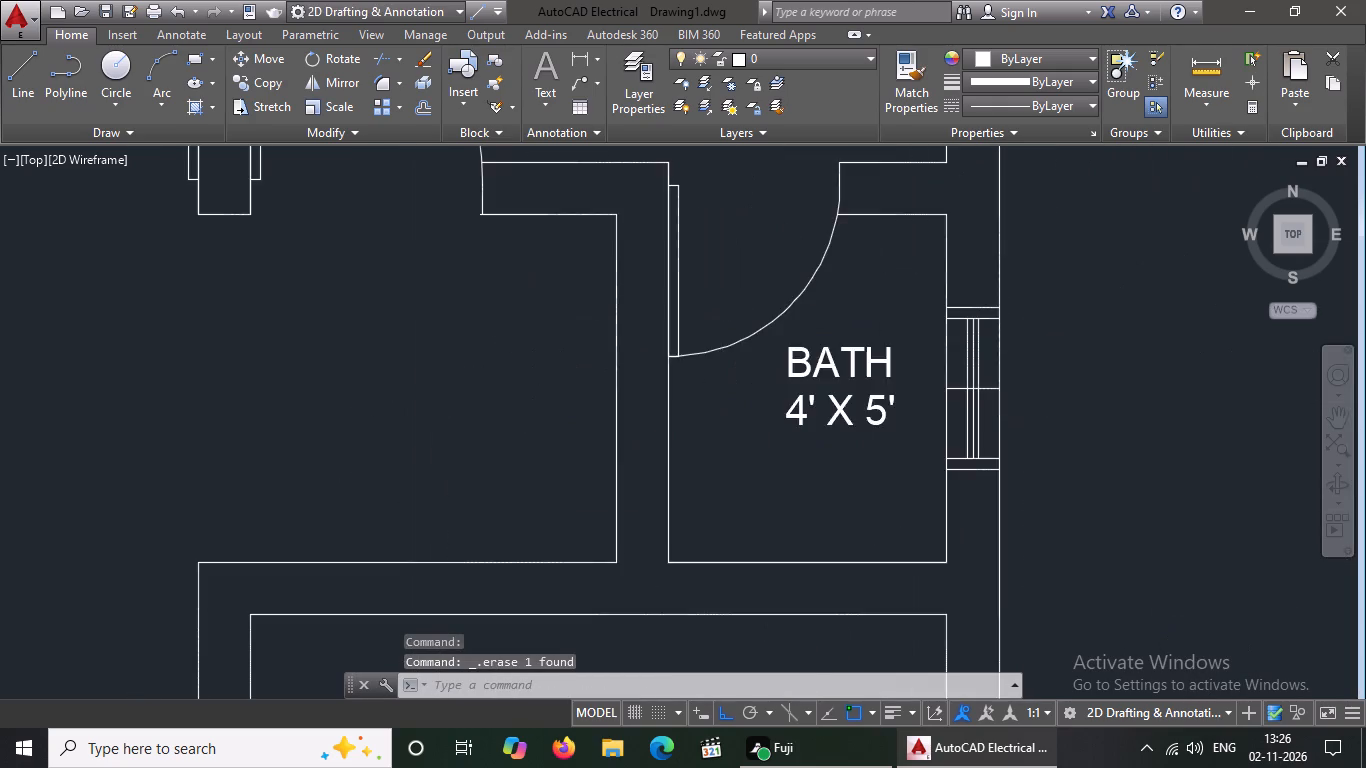
scroll(1042, 381, up, 4)
click(1139, 312)
scroll(918, 454, down, 3)
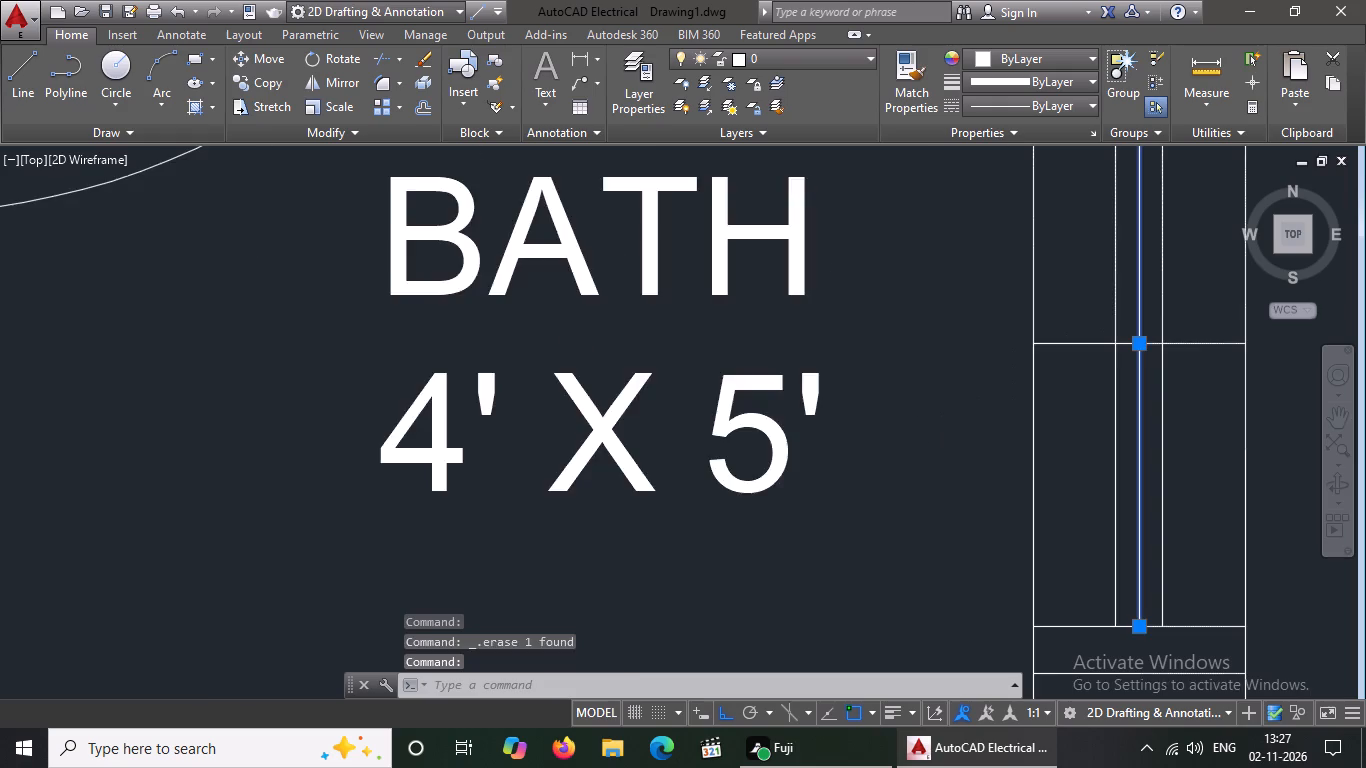
scroll(918, 454, down, 2)
key(Delete)
key(Escape)
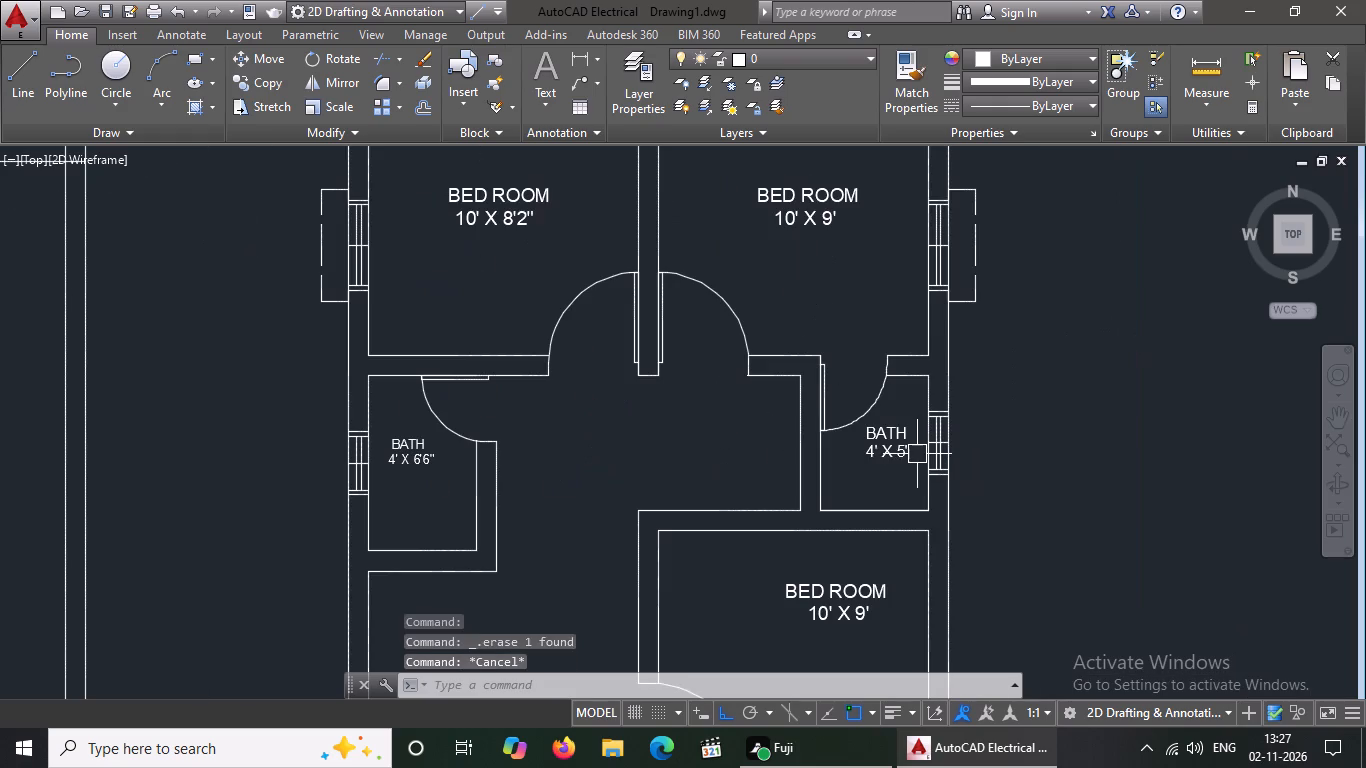
key(Escape)
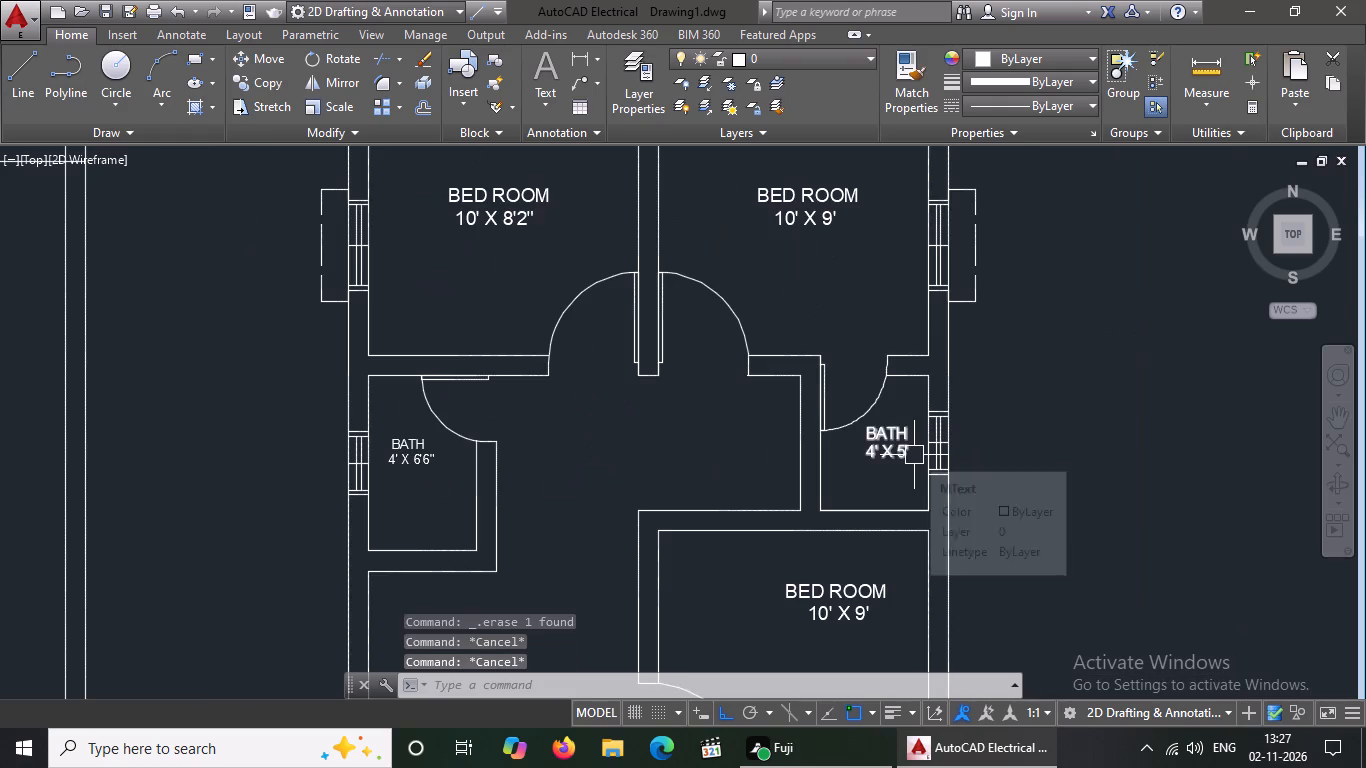
From the 4' X 6'6" bath window's northwest corner, draw a line 5" north along the outer wall and 1' west.
key(l)
key(Return)
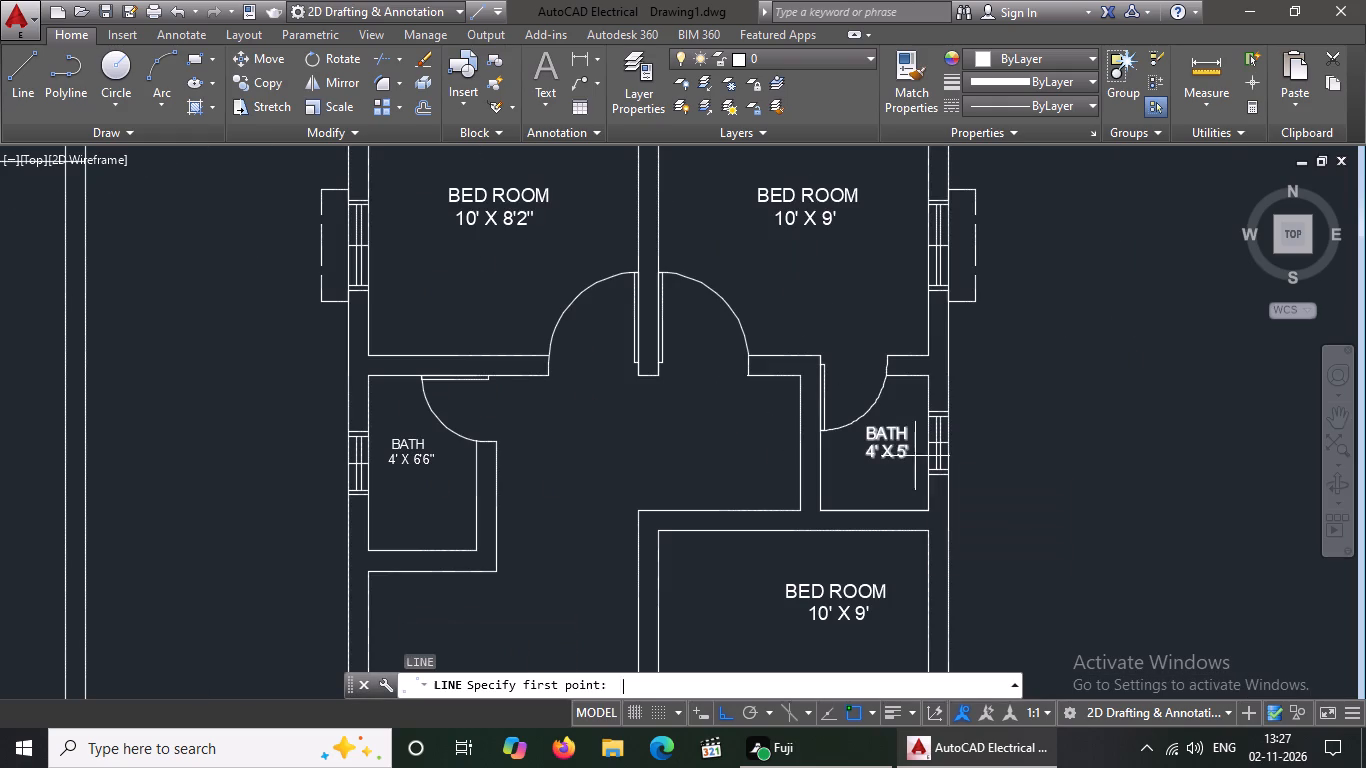
scroll(341, 436, up, 3)
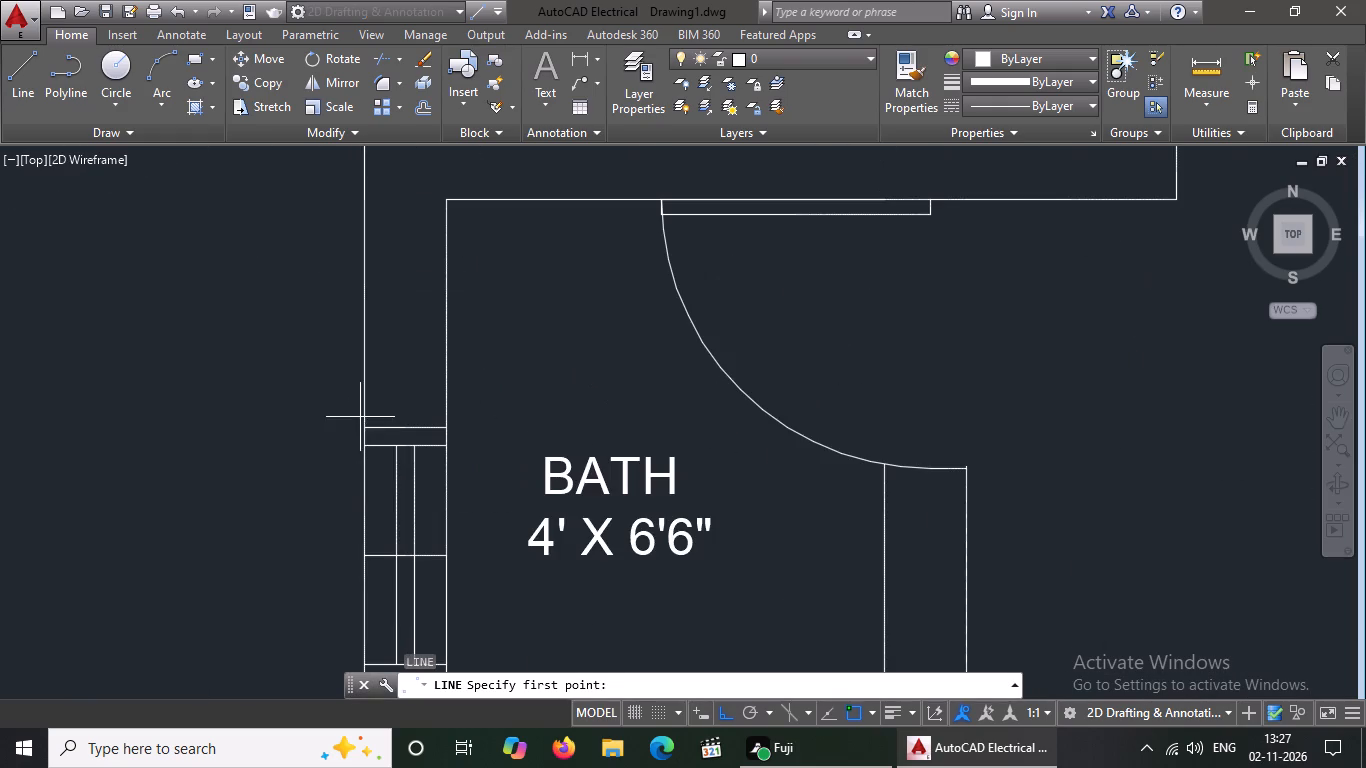
click(365, 428)
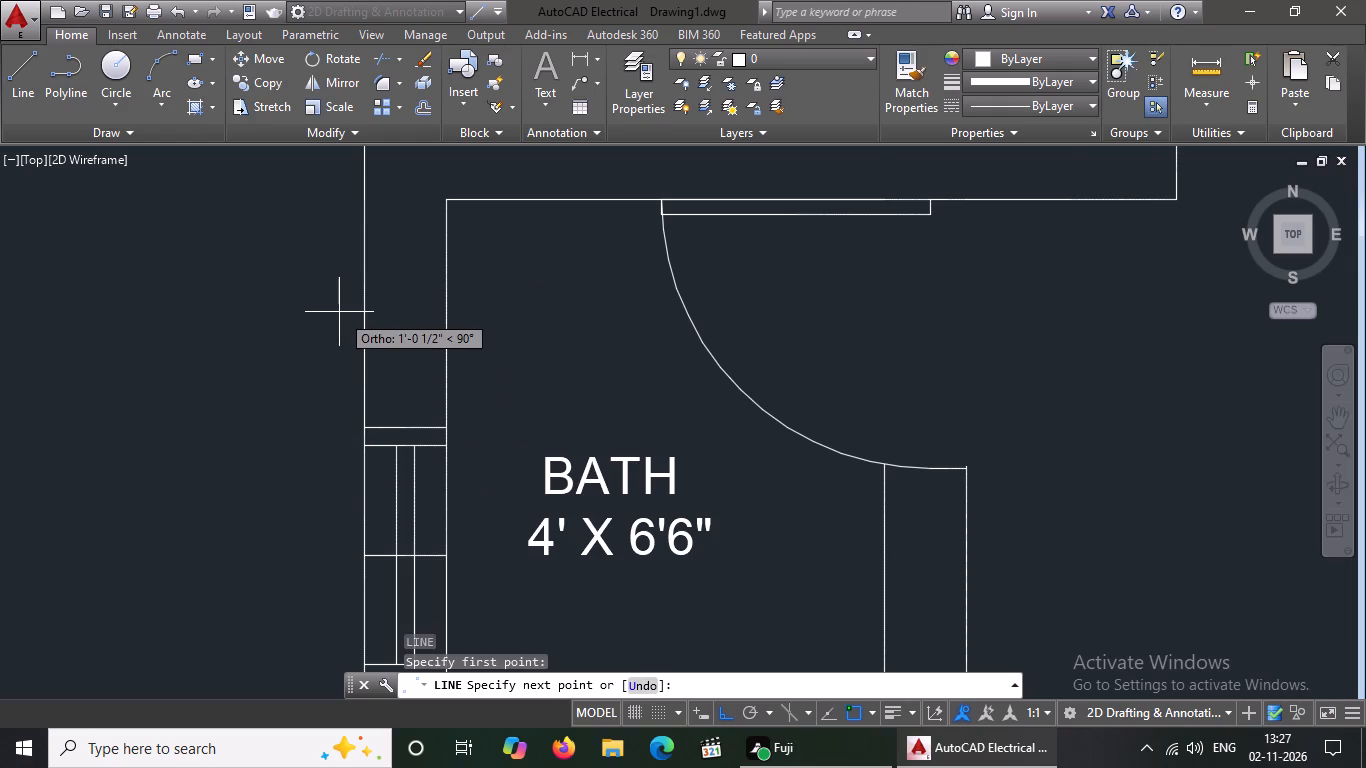
key(5)
key(shift+quotedbl)
key(Return)
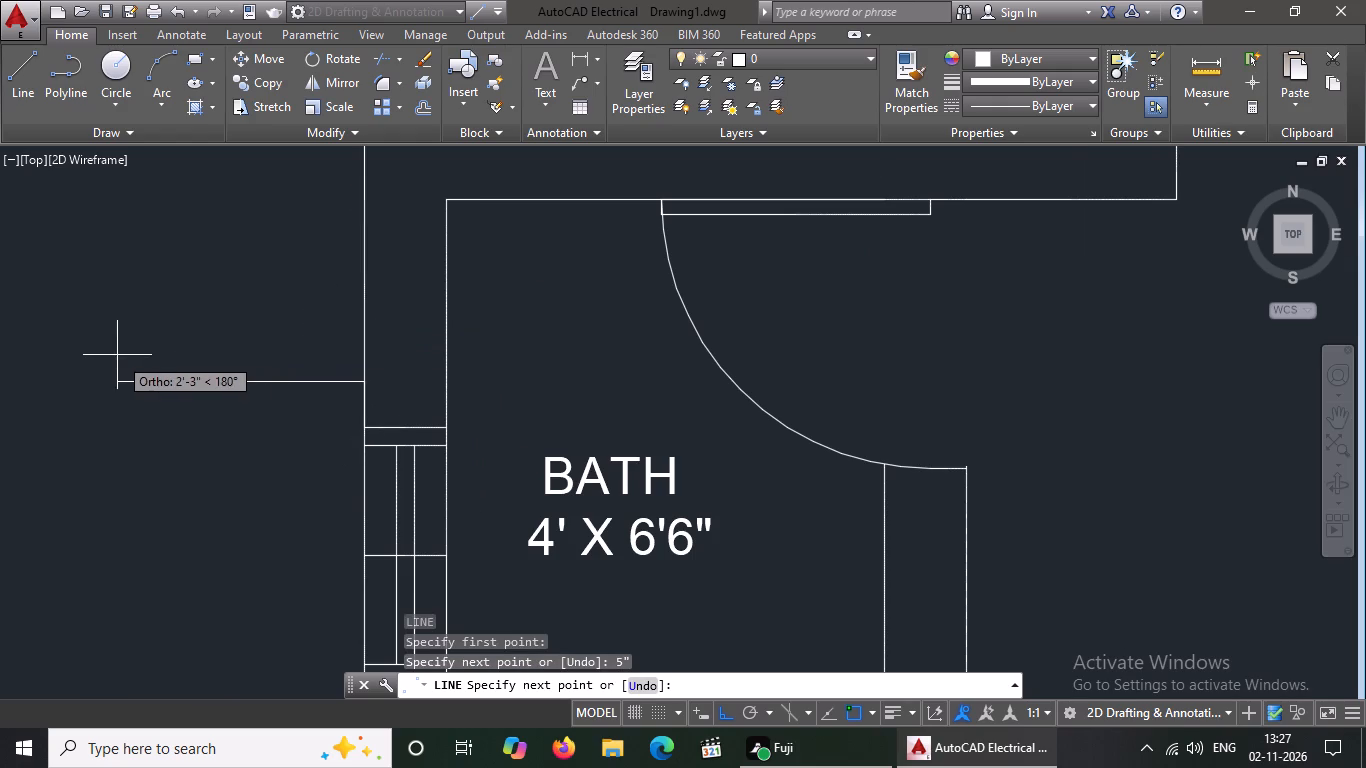
key(1)
key(apostrophe)
key(Return)
key(Return)
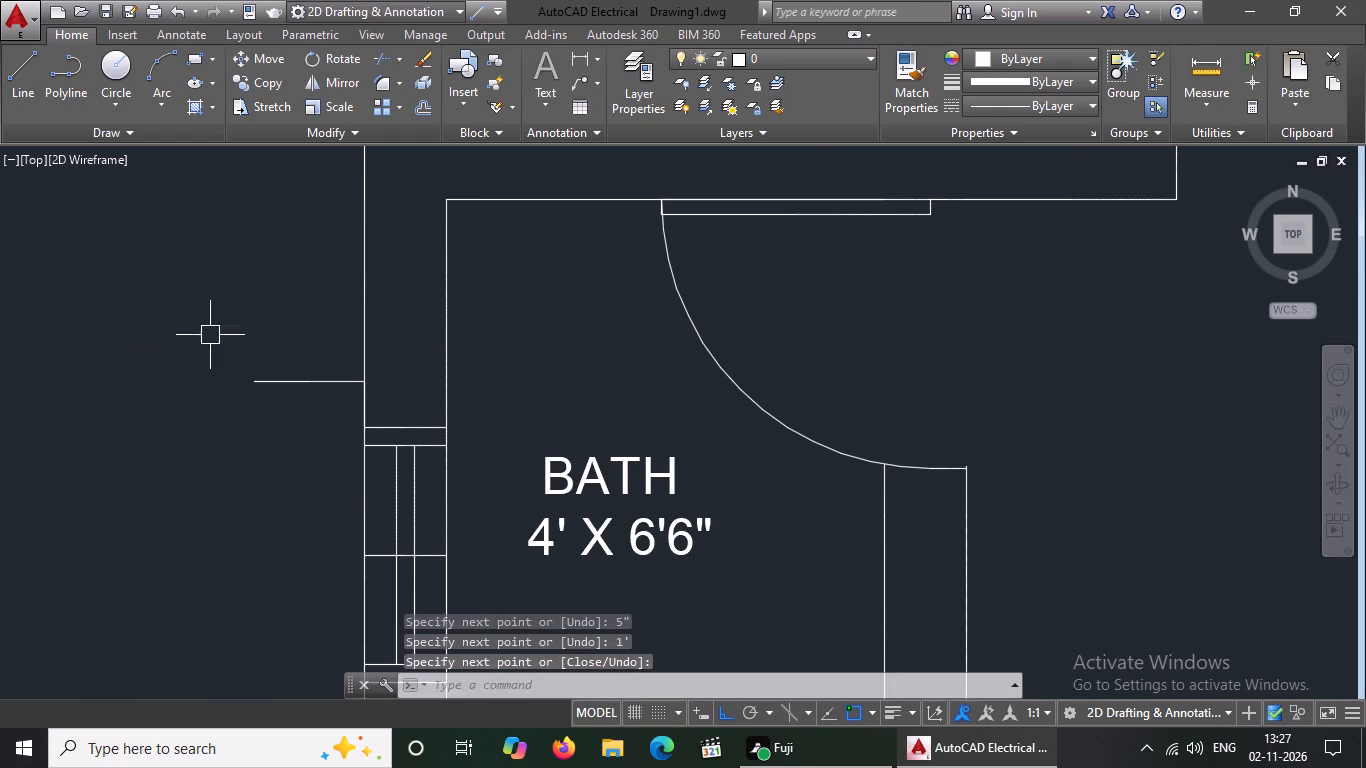
From the 4' X 6'6" bath window's southwest corner, draw a line 5" south, 1' west and north to close the projecting outline.
scroll(228, 322, down, 2)
key(l)
key(Return)
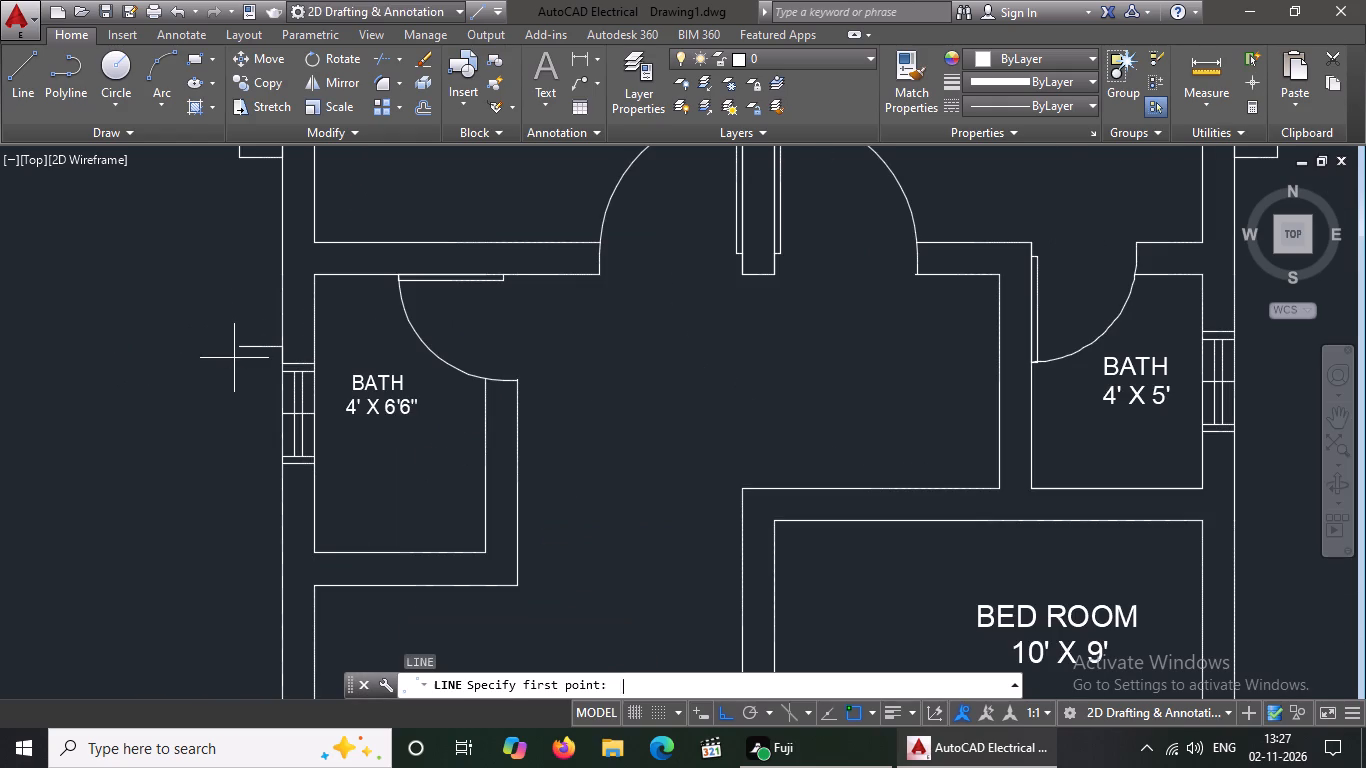
click(283, 462)
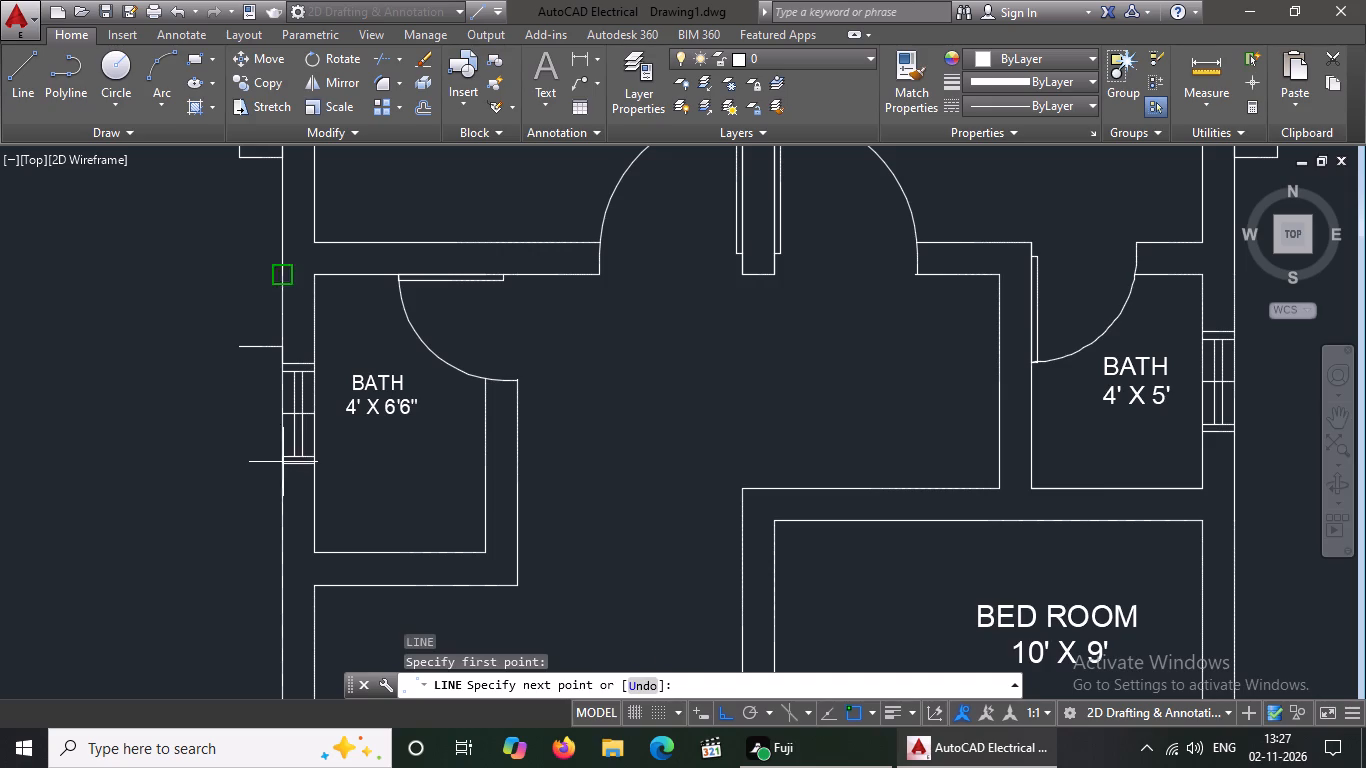
key(5)
key(shift+quotedbl)
key(Return)
key(1)
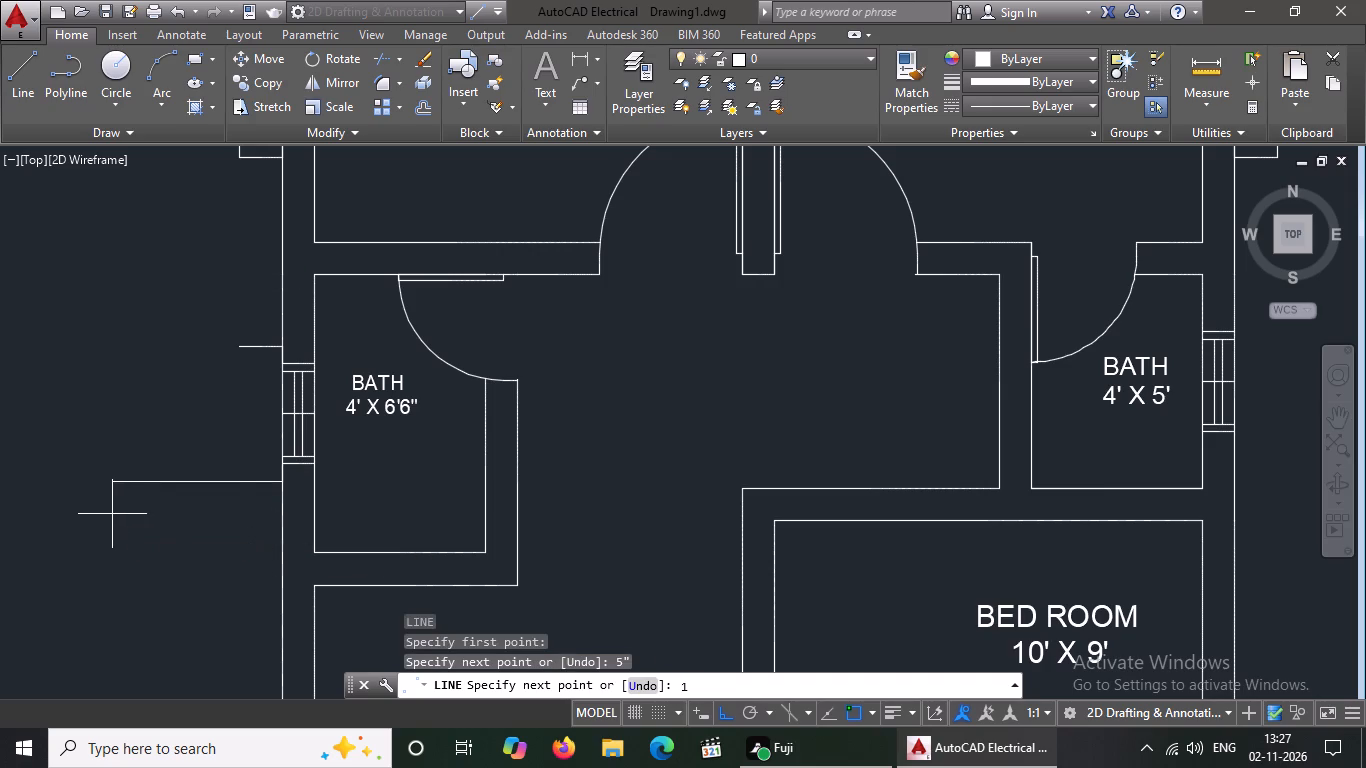
key(apostrophe)
key(Return)
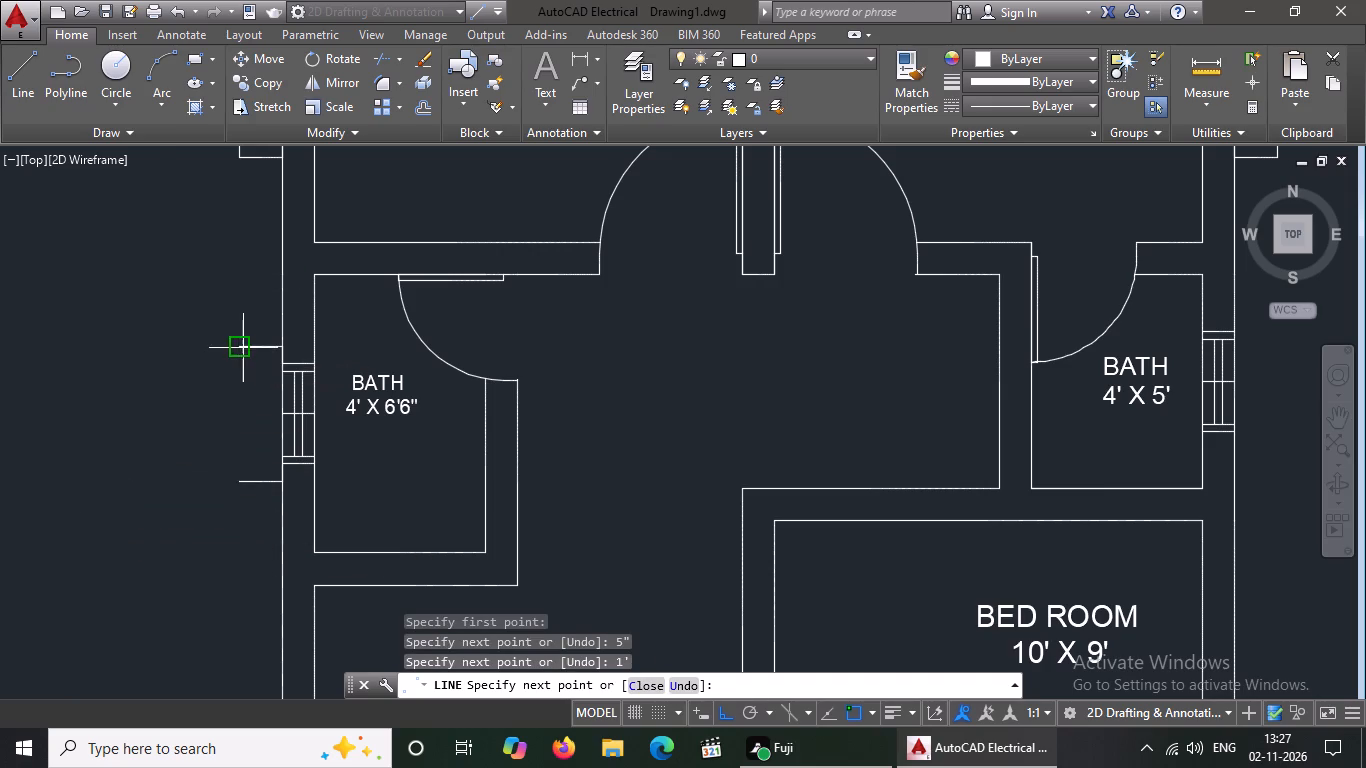
click(242, 346)
key(Escape)
Change the linetype of the projecting outline outside the 4' X 6'6" bath window to dashed ACAD_ISO02W100.
click(142, 308)
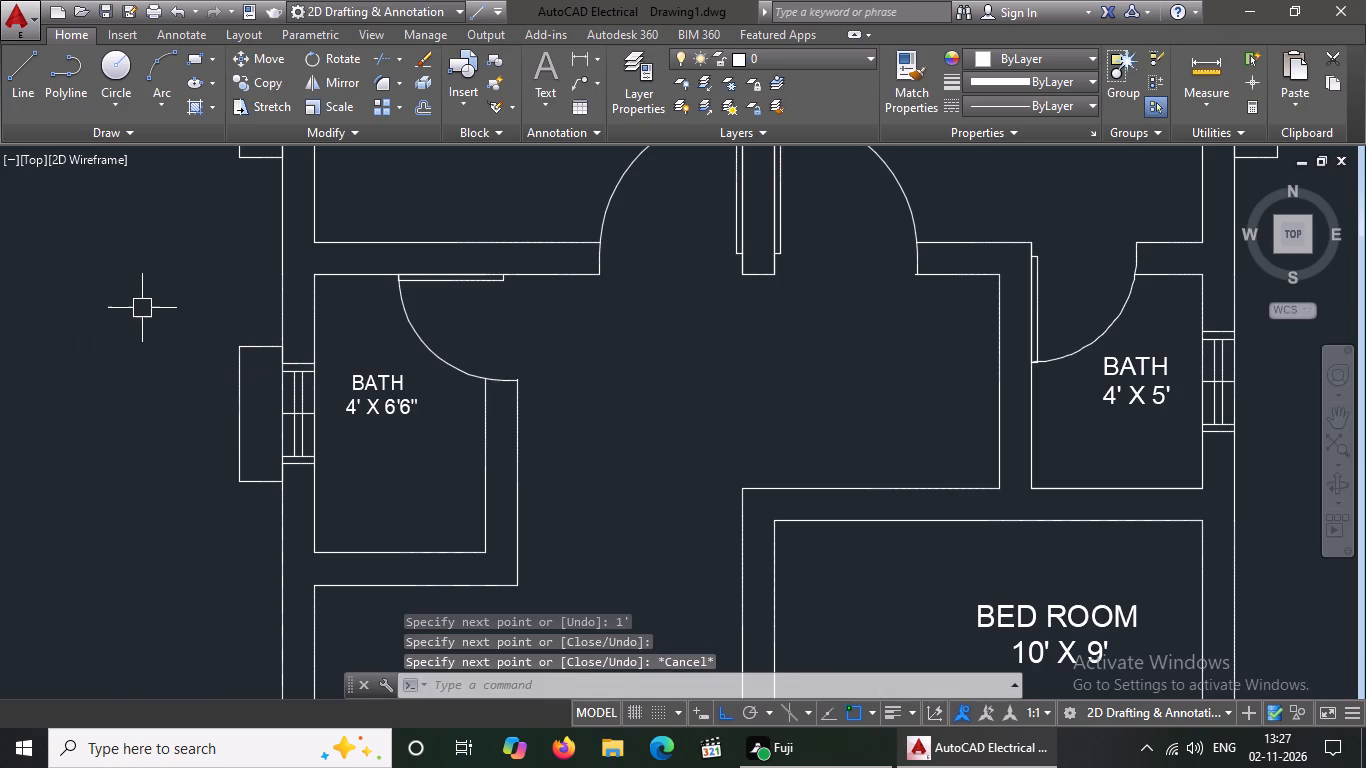
click(290, 499)
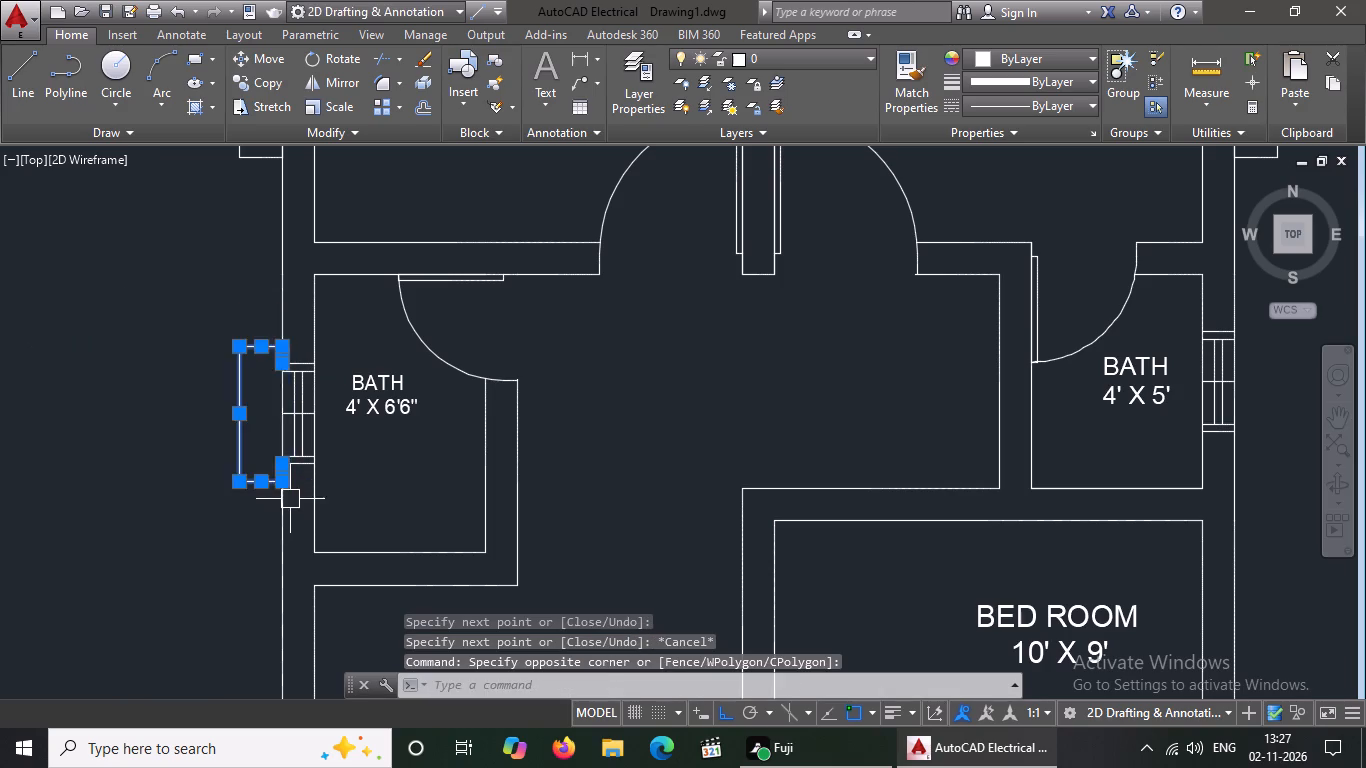
scroll(331, 508, down, 2)
click(1041, 101)
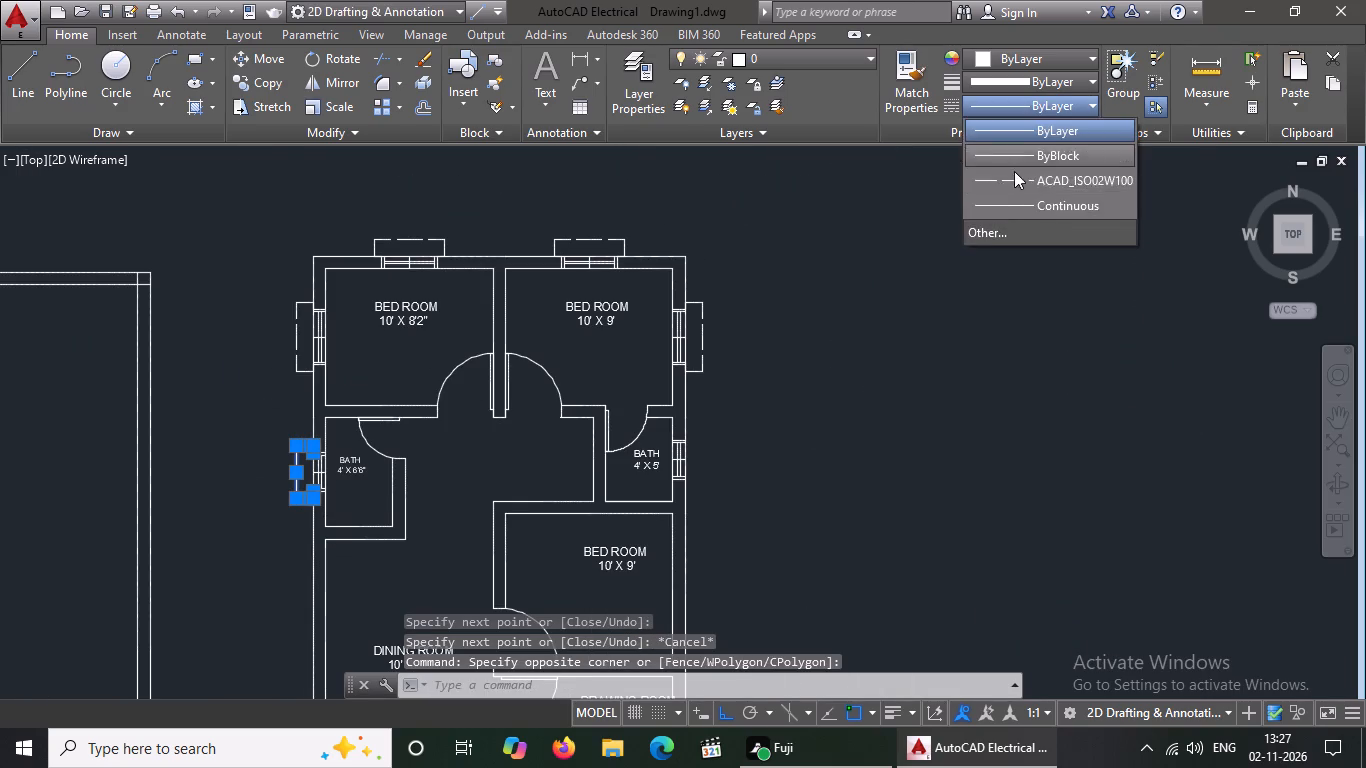
click(1001, 183)
key(Escape)
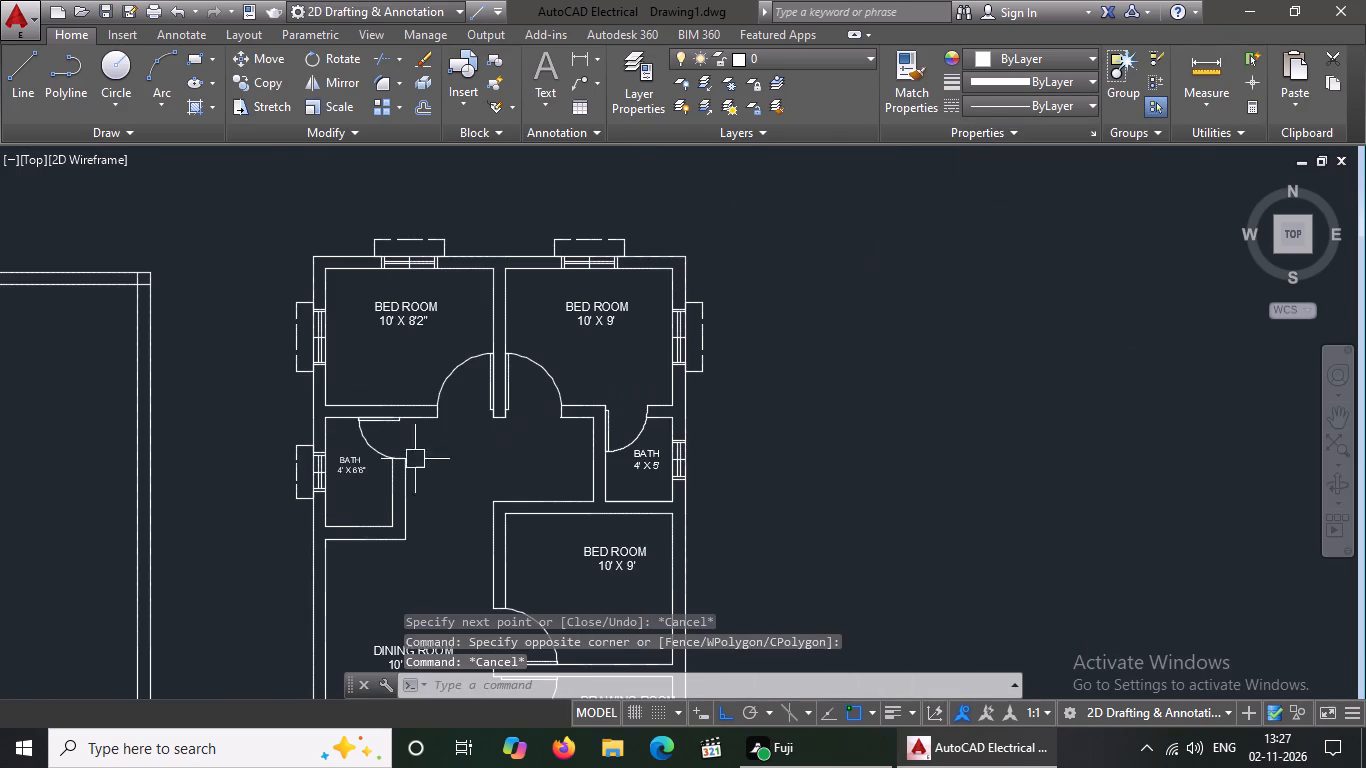
From the 4' X 5' bath window's northeast corner, draw a line 5" north along the outer wall and 1' east.
scroll(678, 481, up, 2)
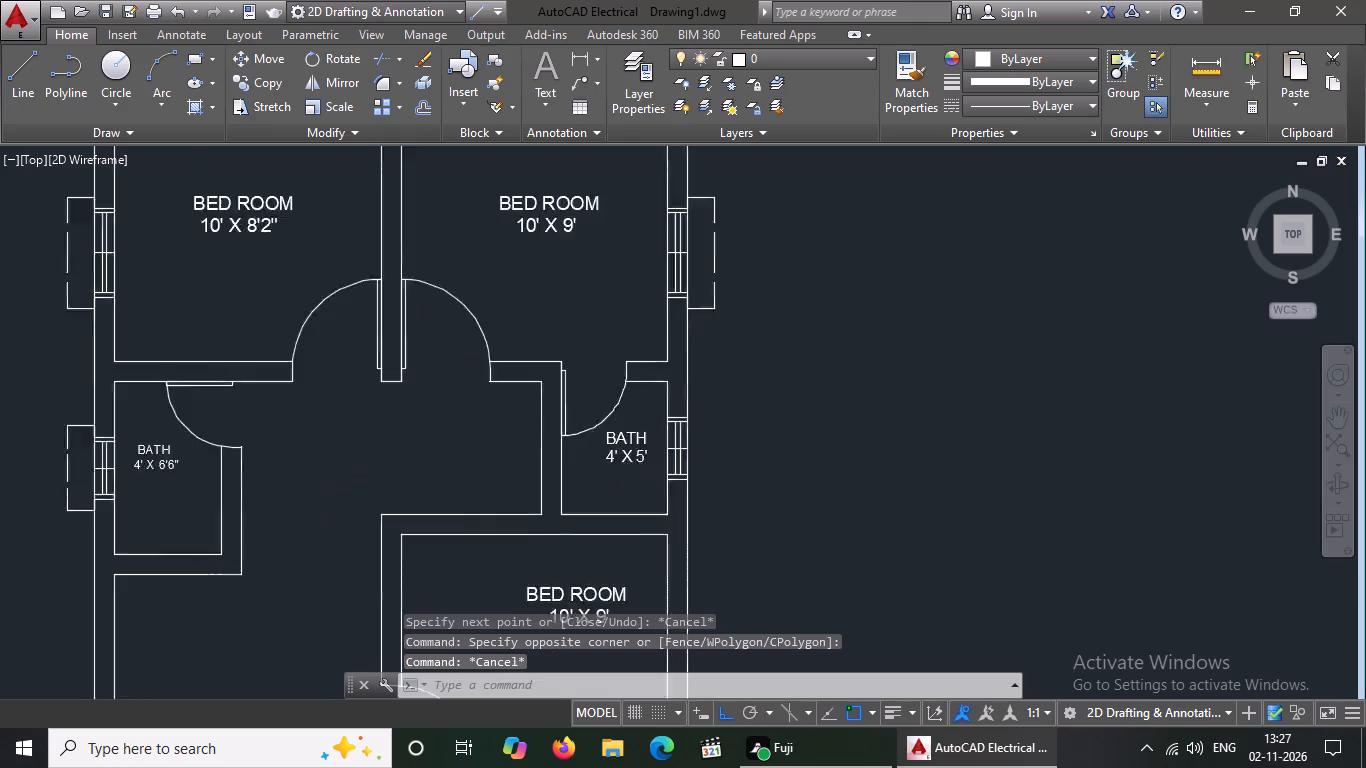
scroll(678, 481, up, 1)
key(l)
key(Return)
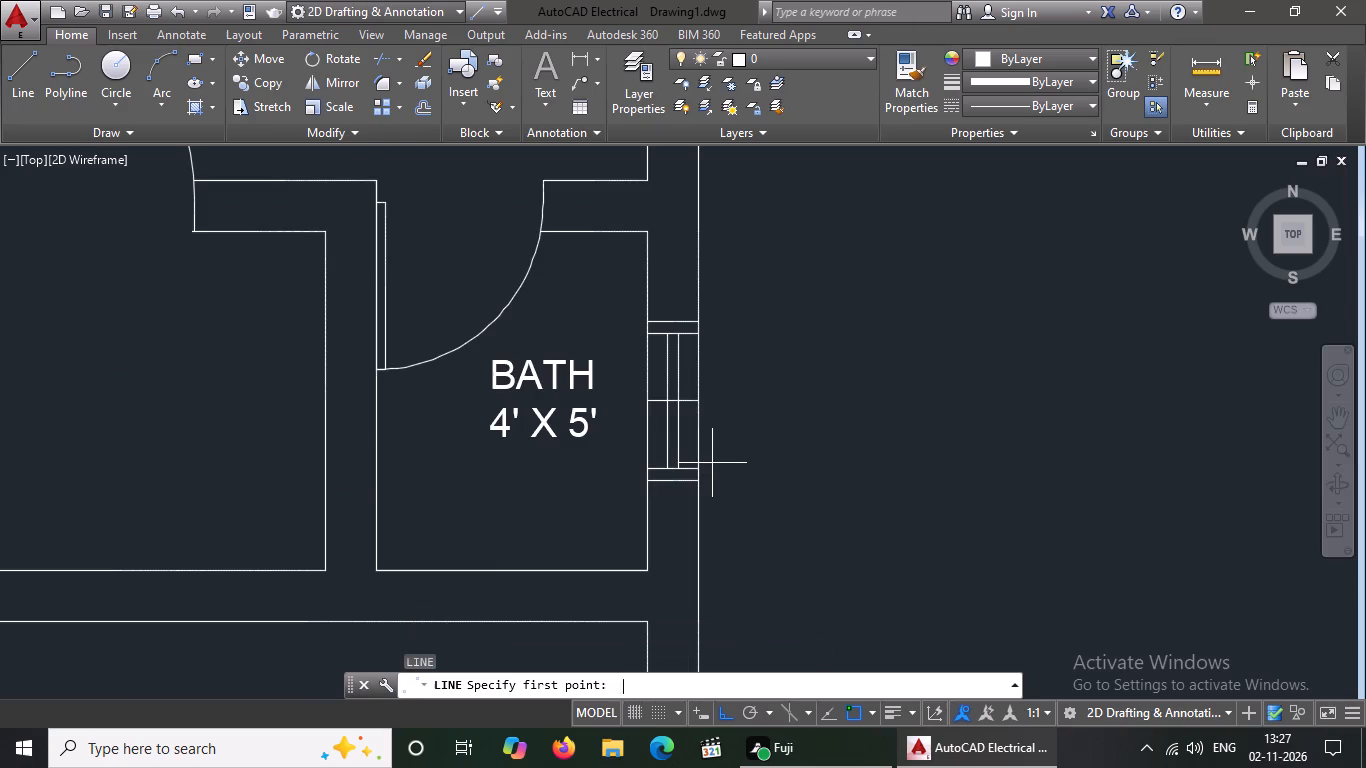
drag(696, 315, 698, 296)
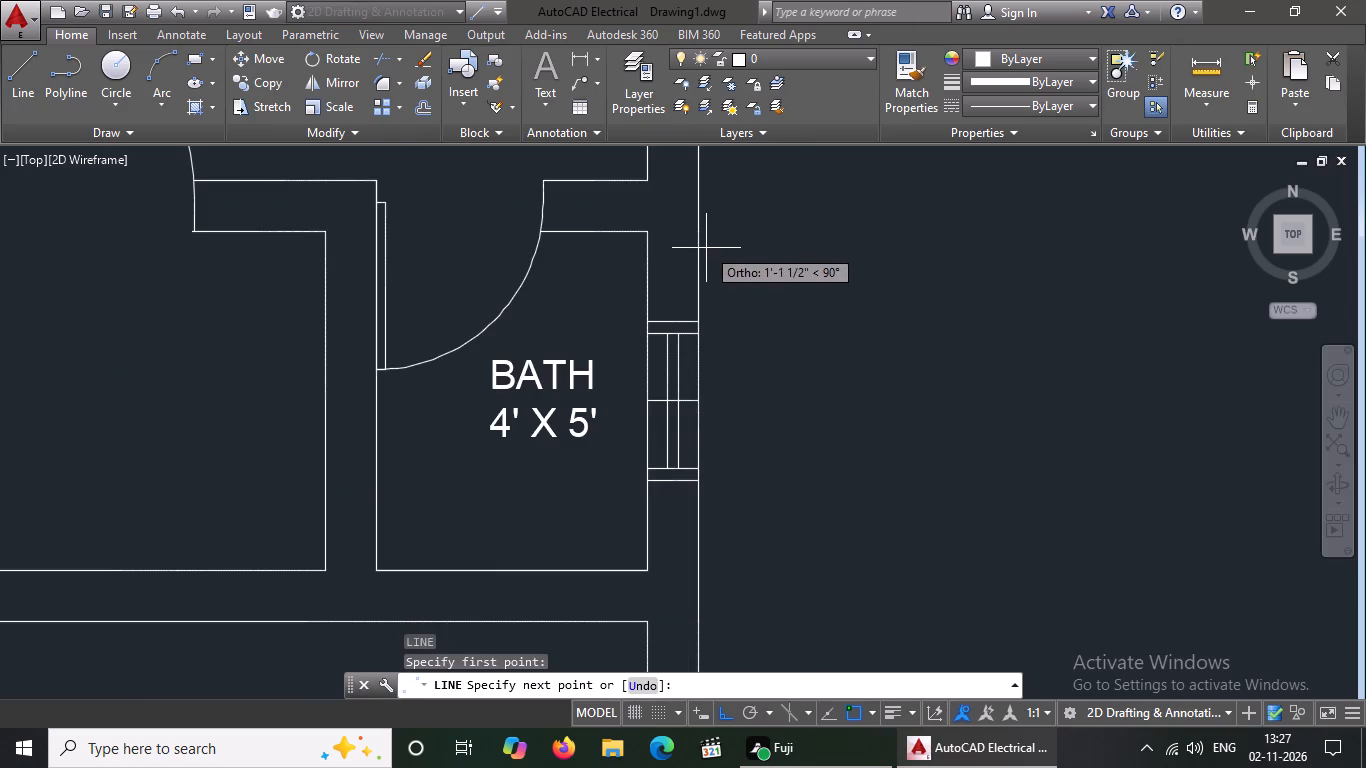
key(5)
key(shift+quotedbl)
key(Return)
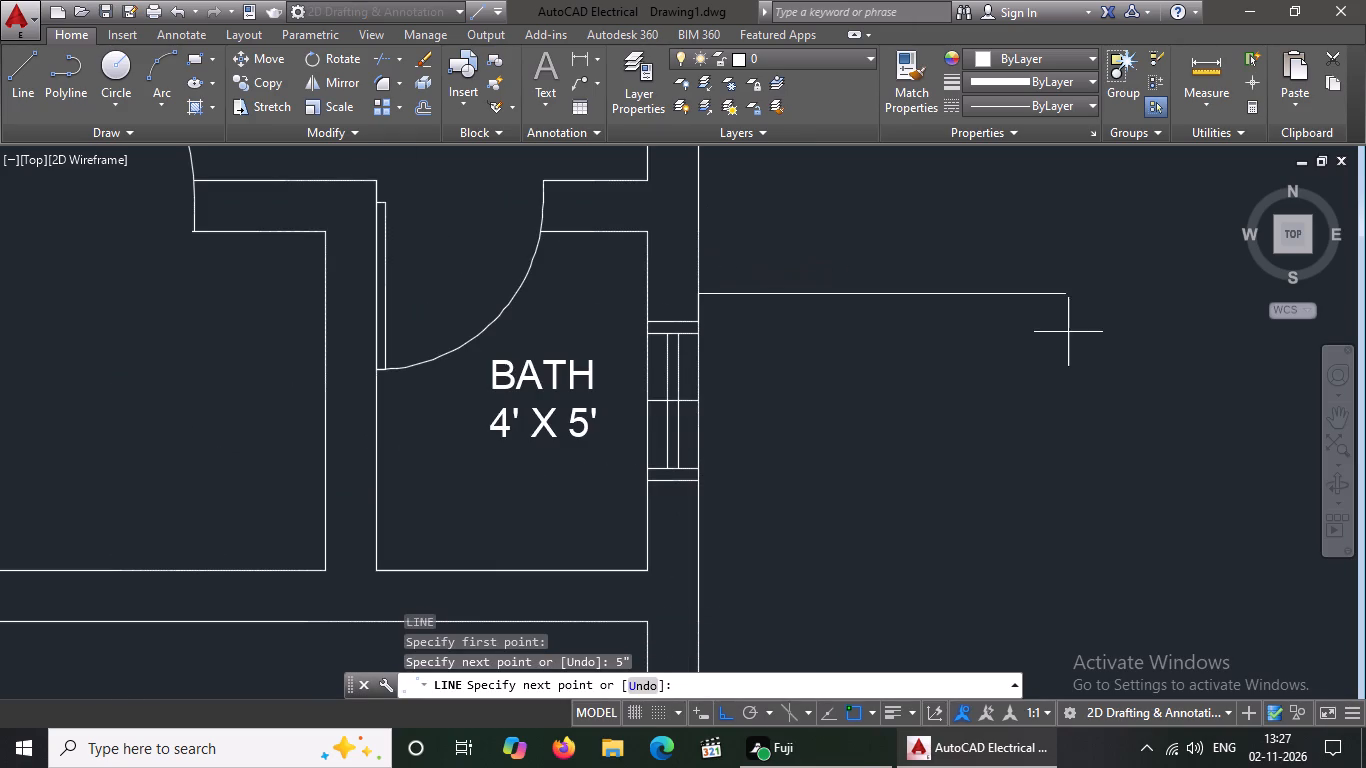
key(1)
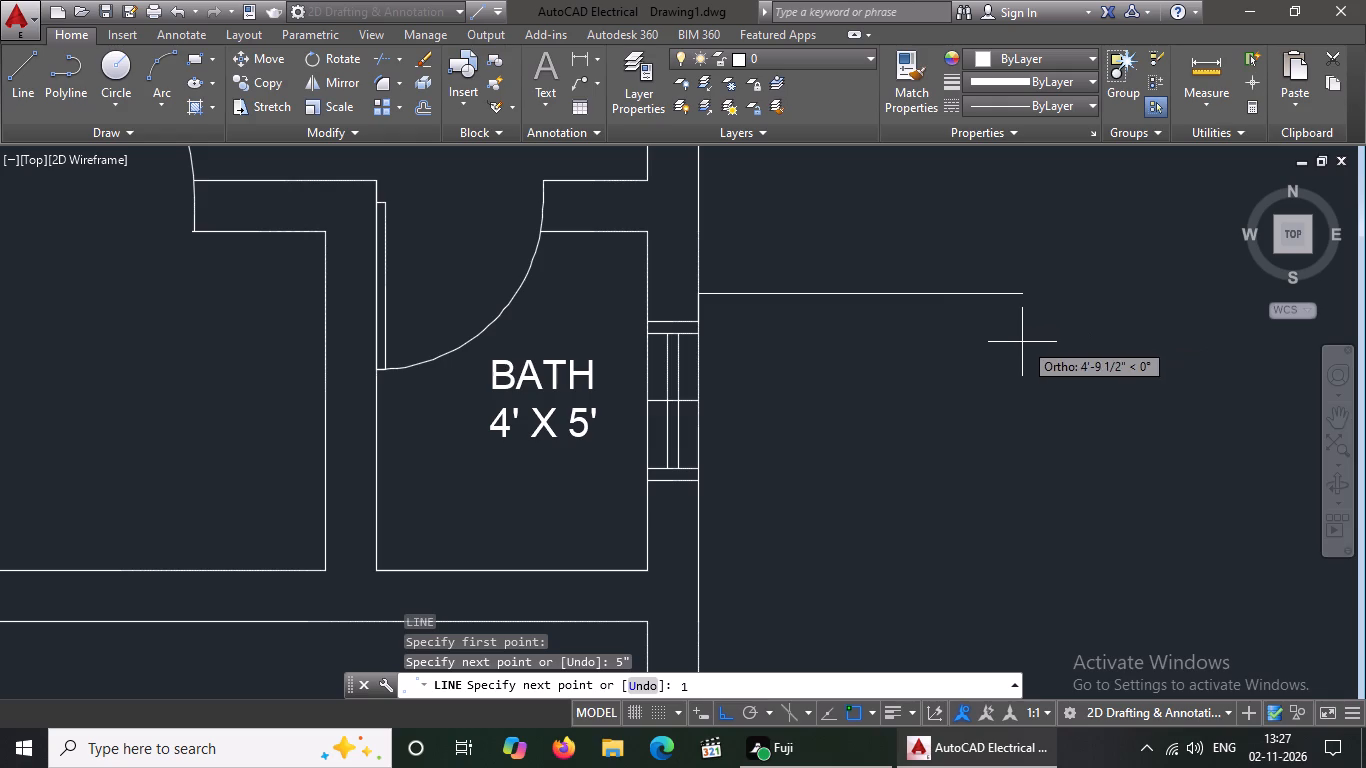
key(apostrophe)
key(Return)
key(Return)
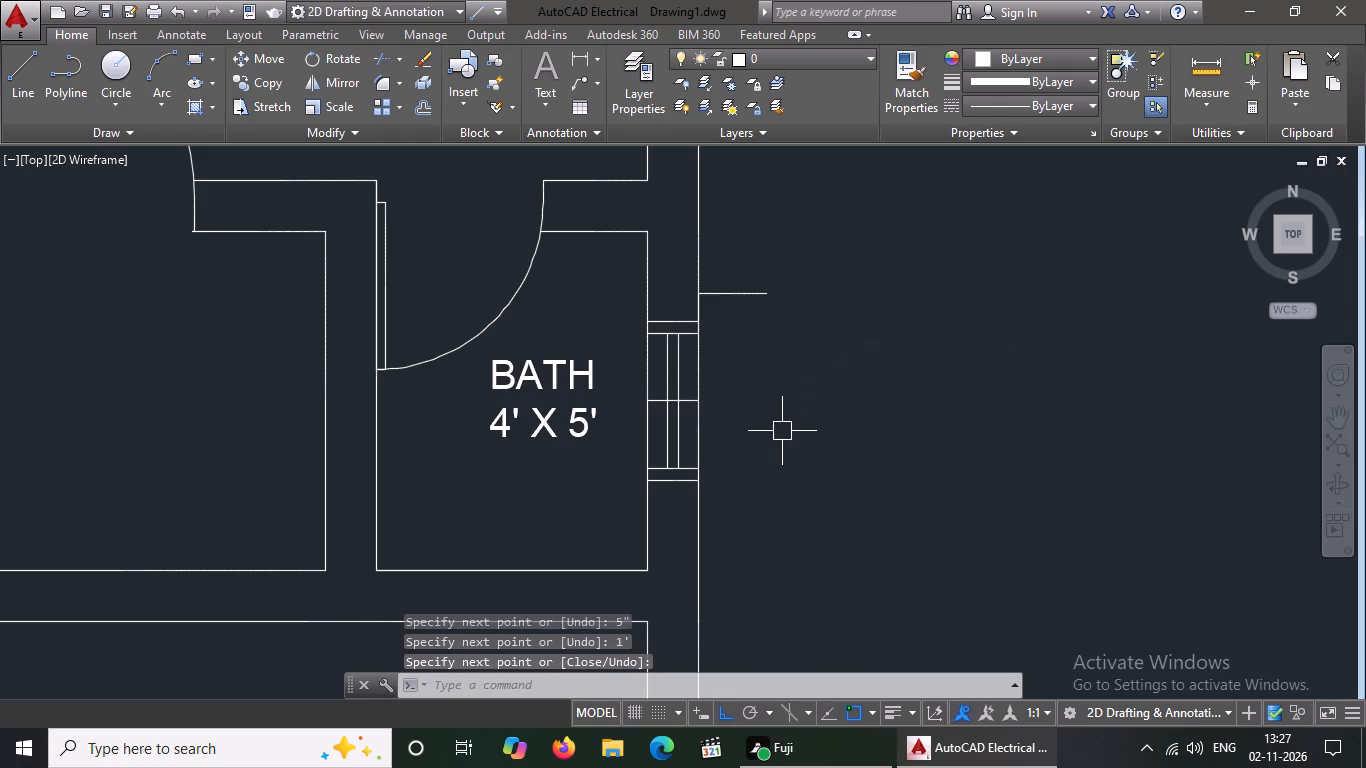
From the 4' X 5' bath window's southeast corner, draw a line 5" south, 1' east and north to close the projecting outline.
key(l)
key(Return)
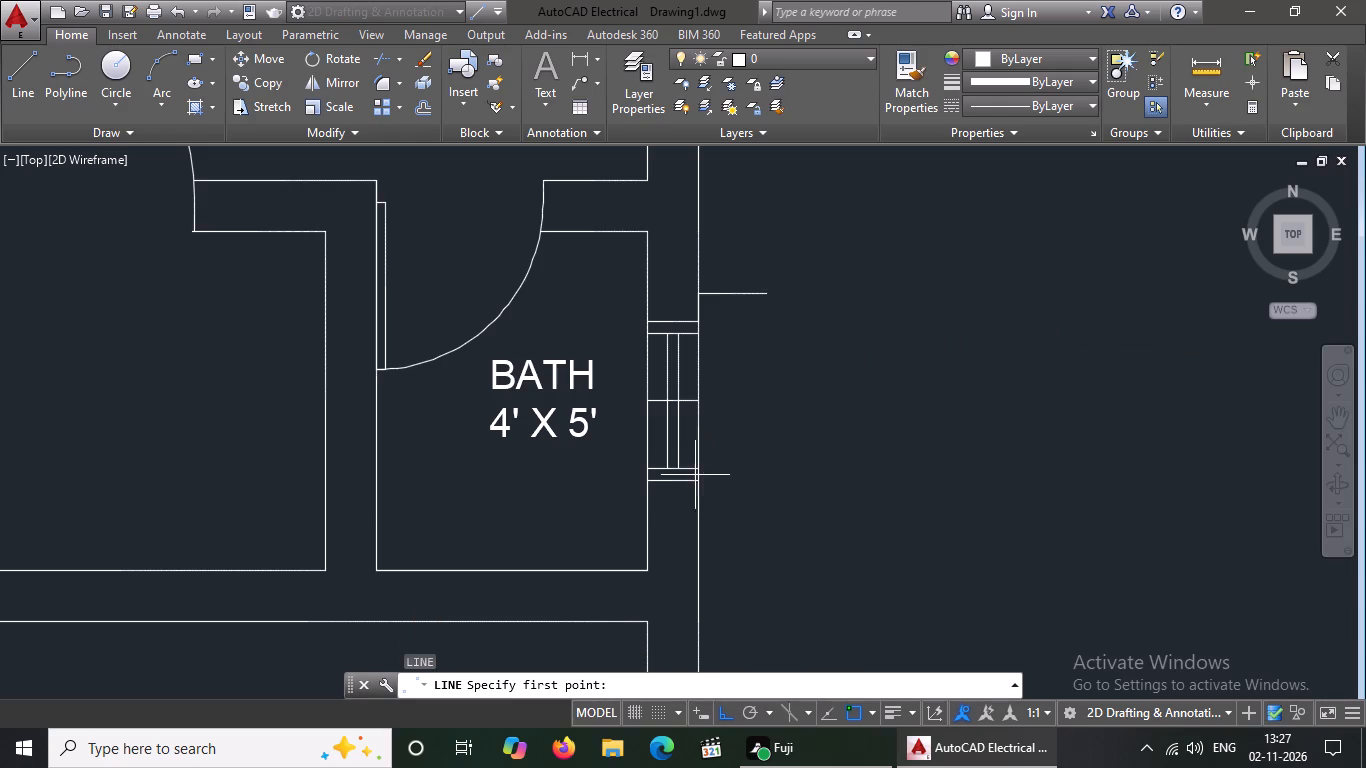
drag(690, 481, 685, 501)
key(5)
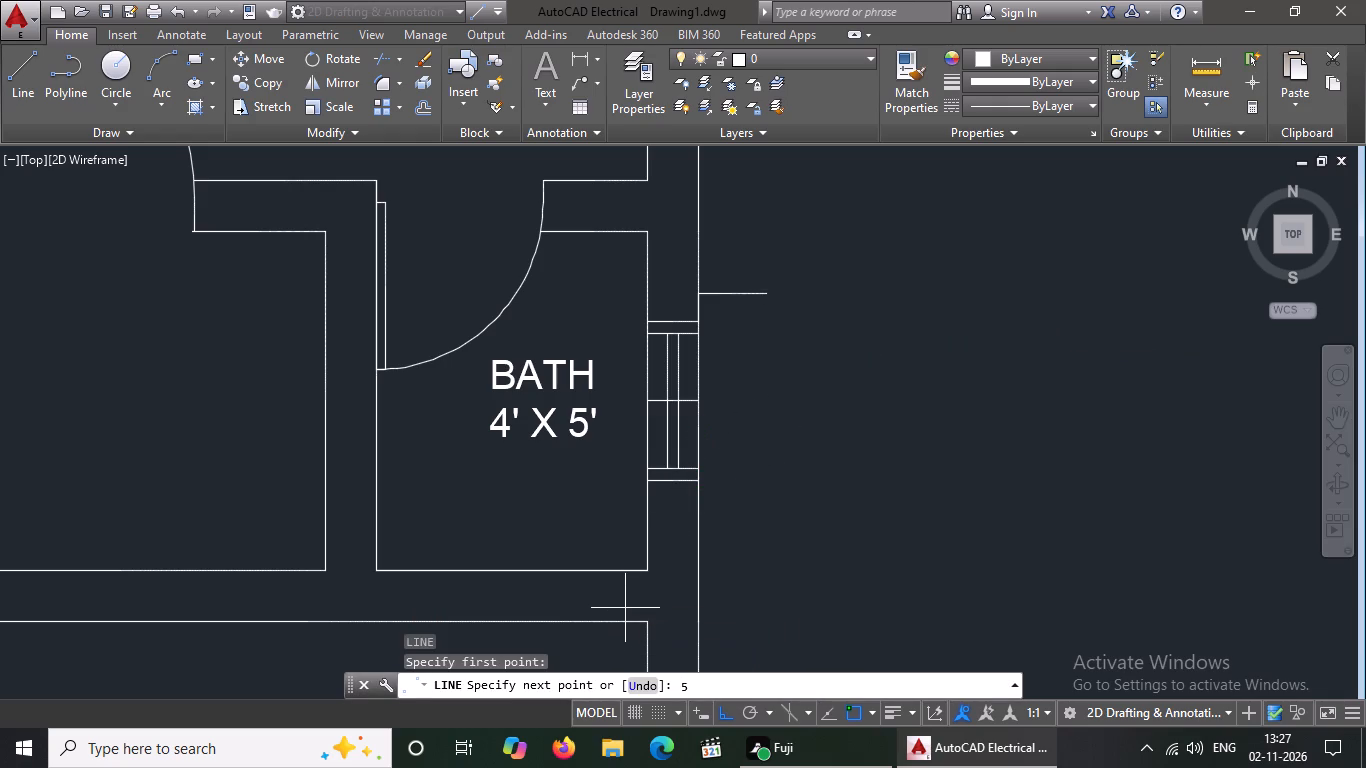
key(shift+quotedbl)
key(Return)
key(1)
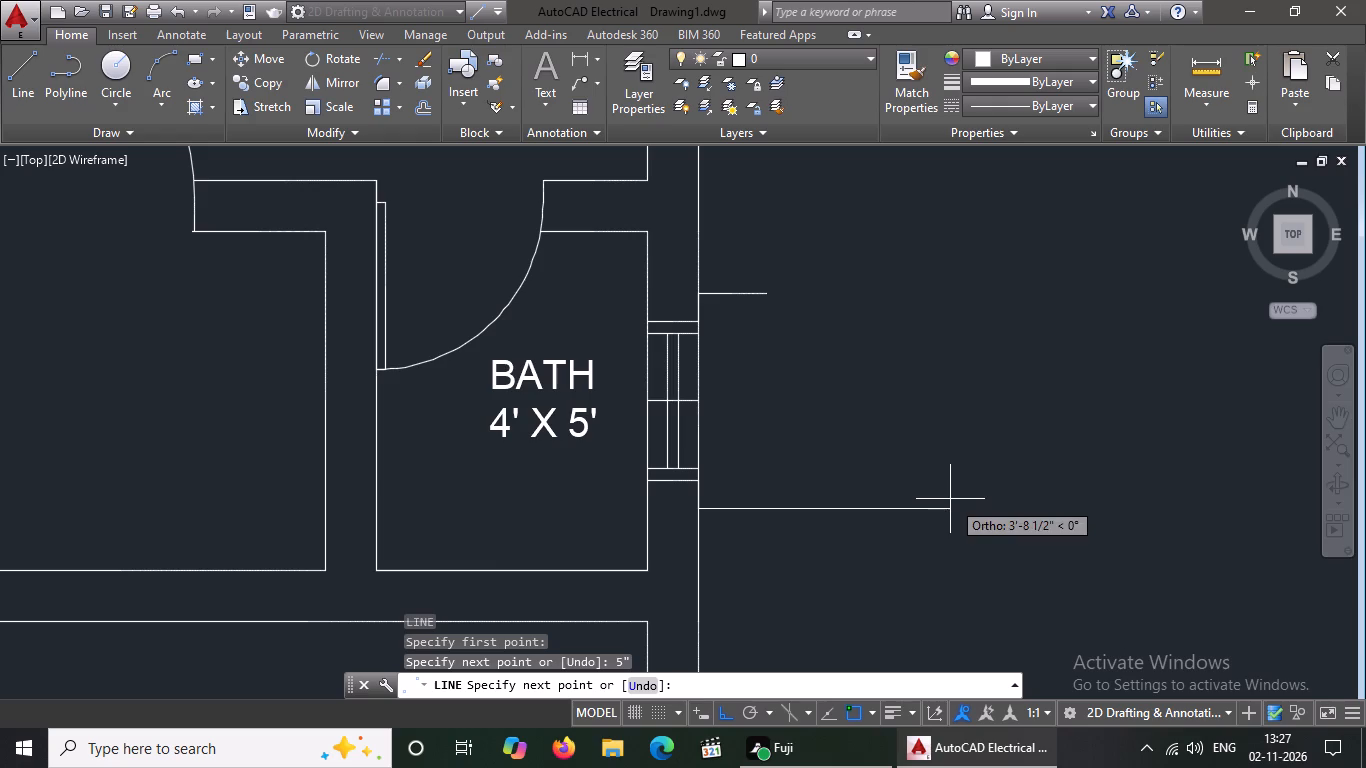
key(apostrophe)
key(Return)
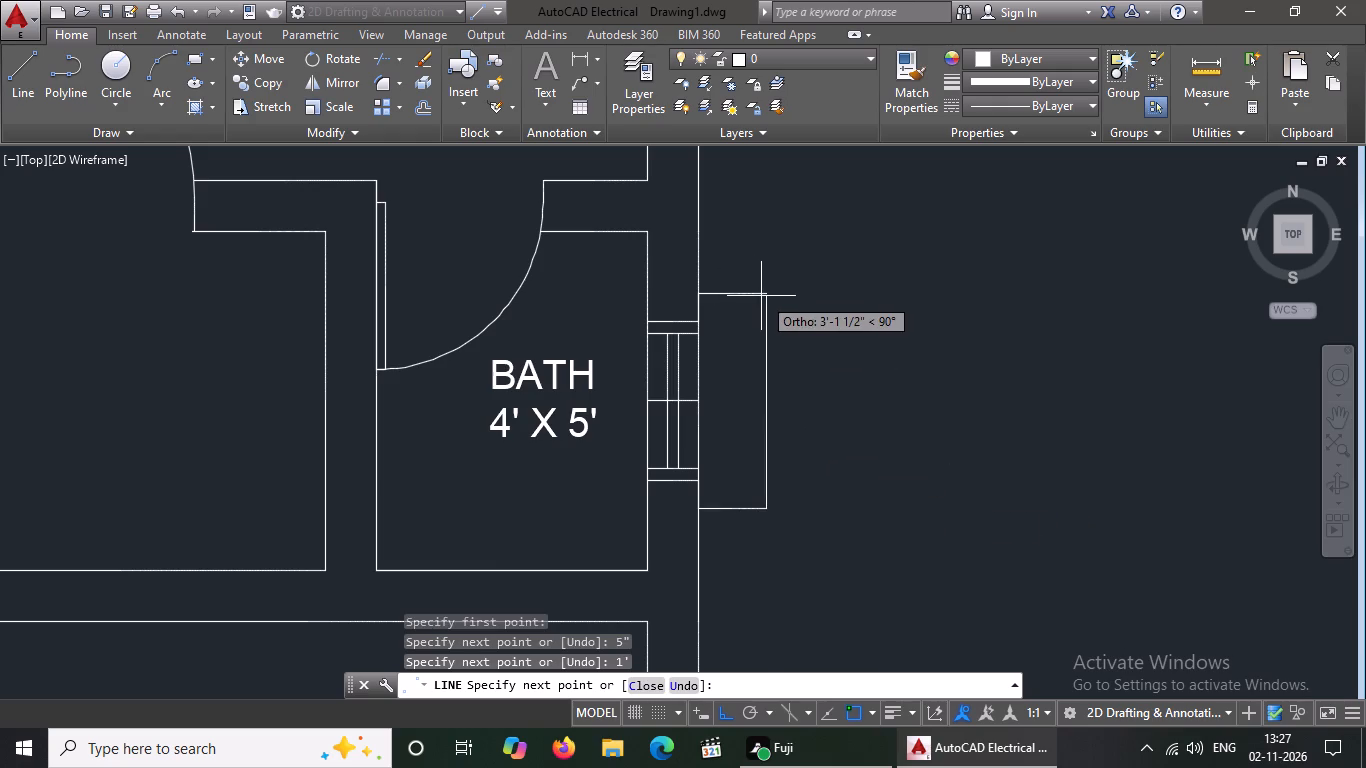
click(763, 294)
key(Escape)
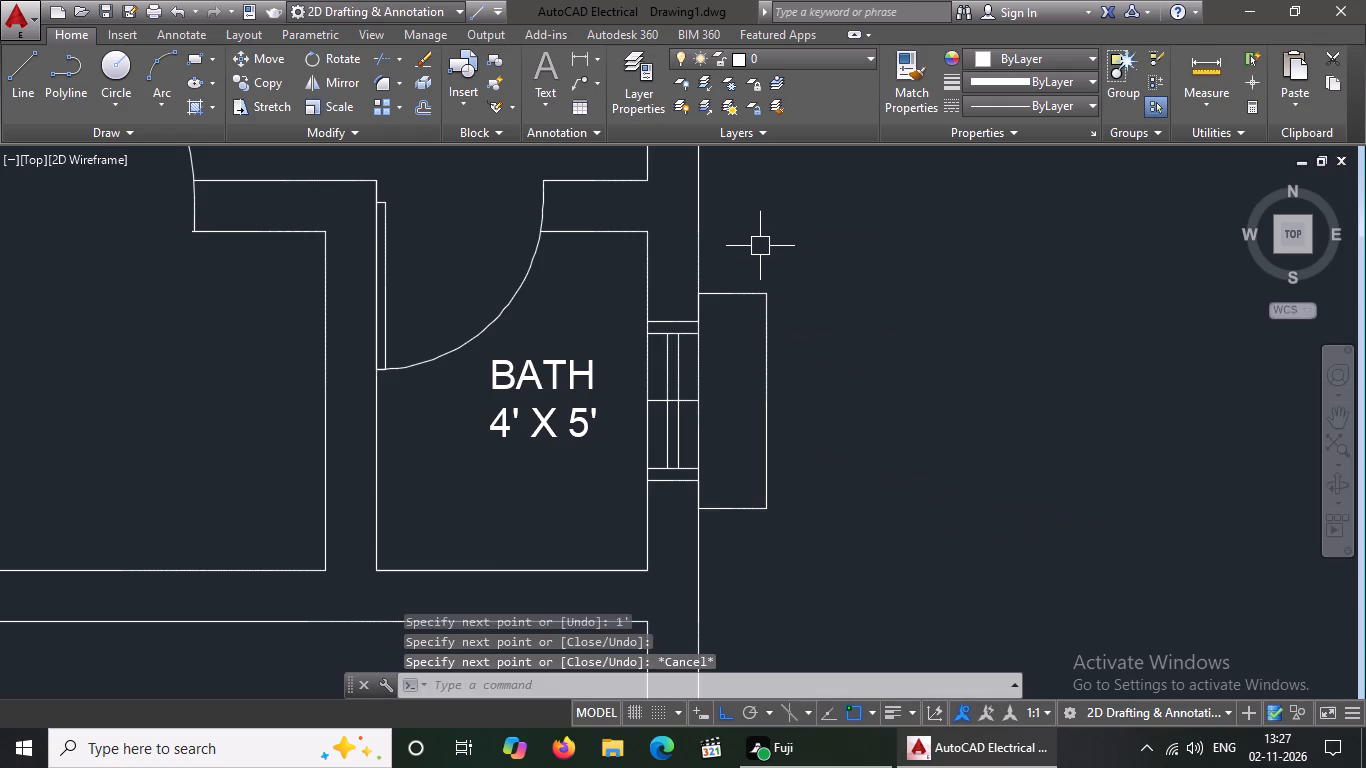
Change the linetype of the projecting outline outside the 4' X 5' bath window to dashed ACAD_ISO02W100.
scroll(724, 299, down, 3)
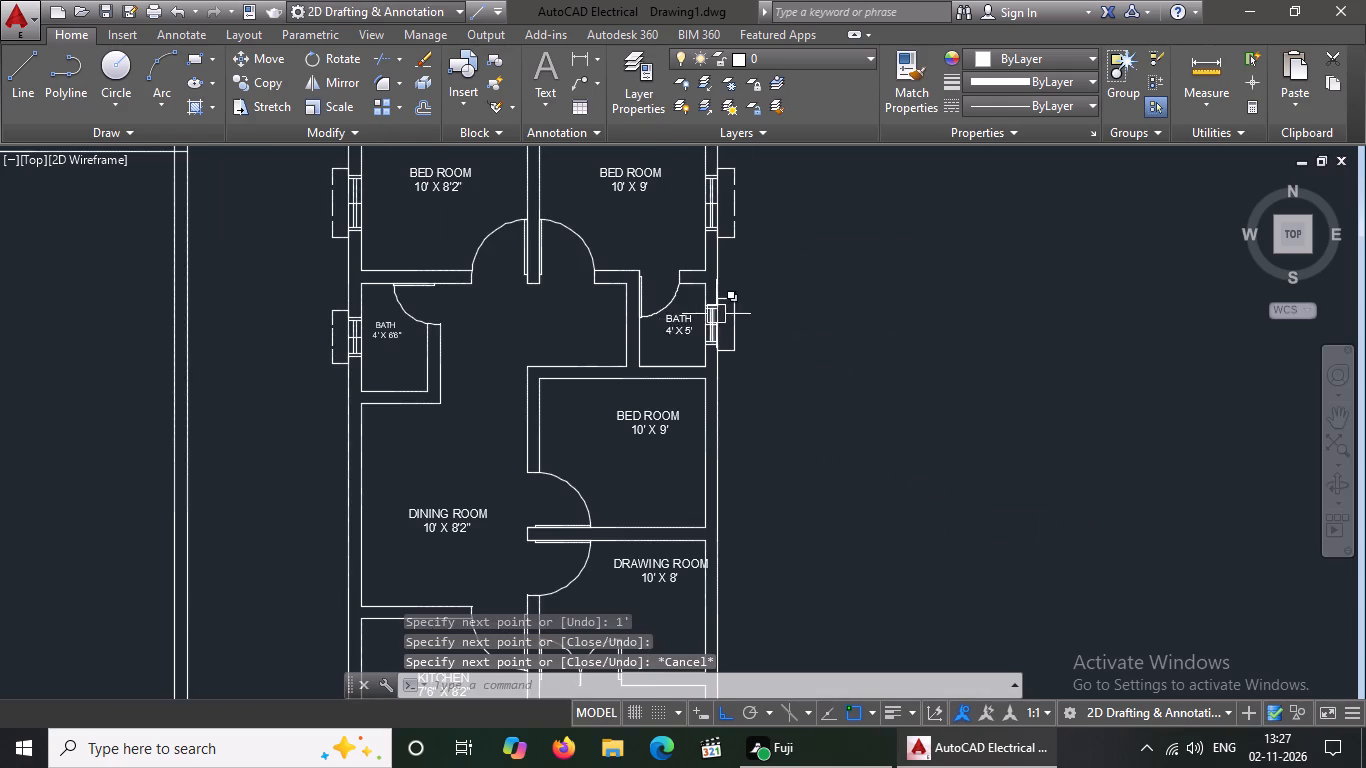
scroll(716, 313, up, 5)
drag(652, 216, 678, 246)
scroll(869, 395, down, 2)
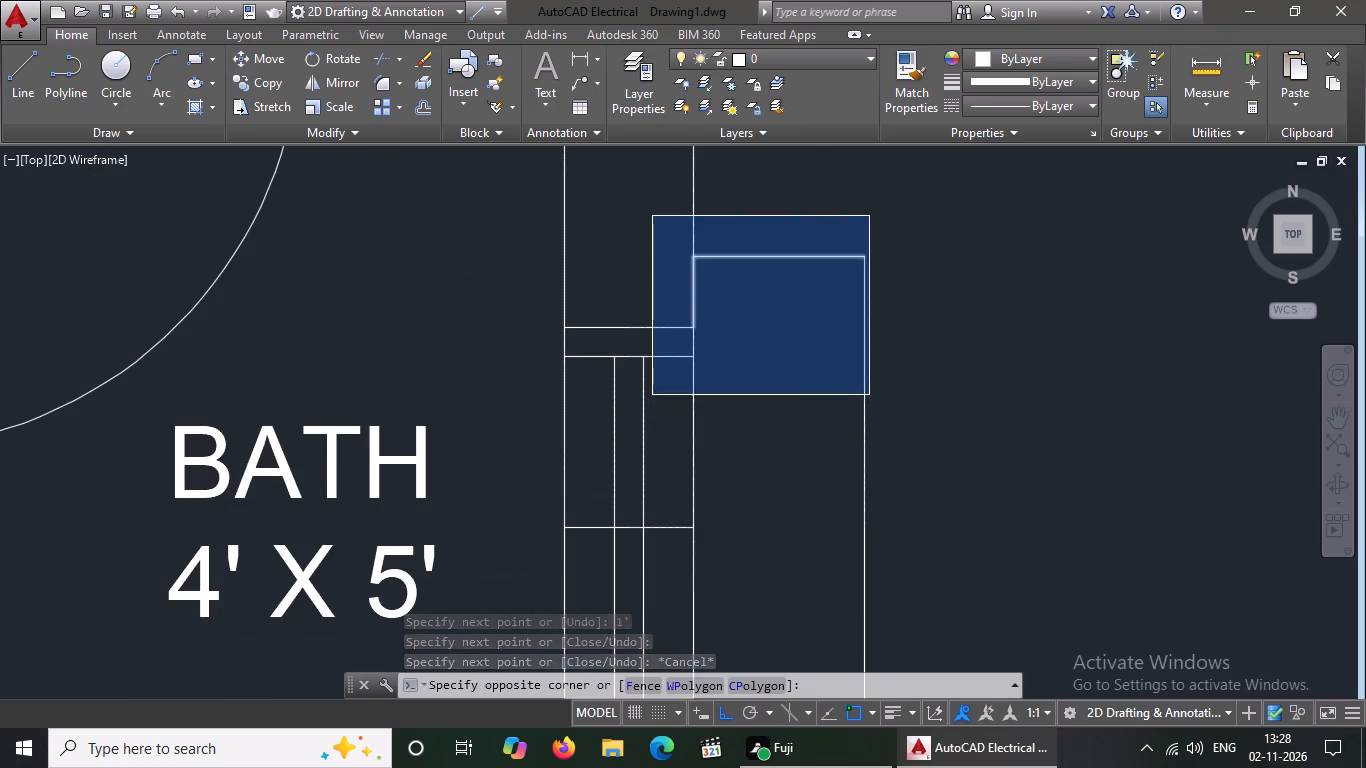
scroll(869, 395, down, 1)
click(915, 530)
click(982, 104)
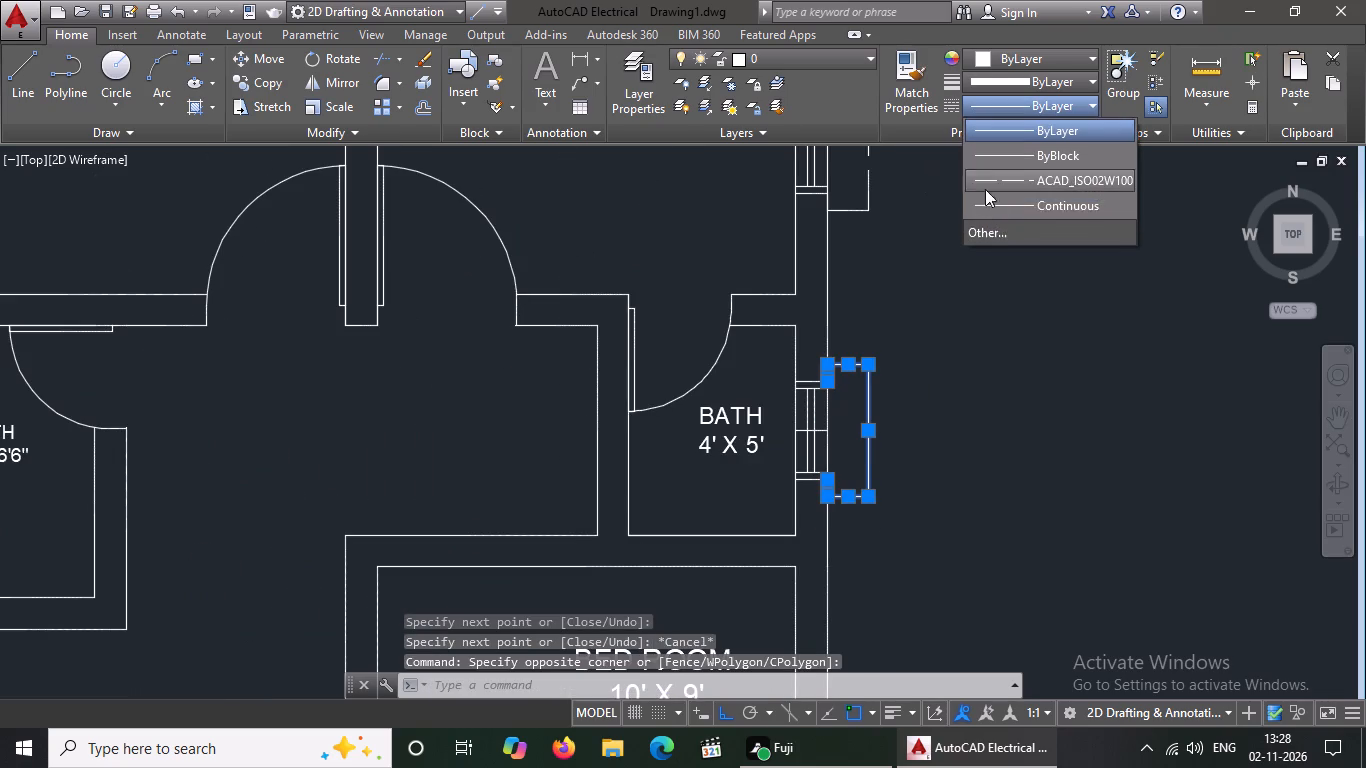
click(994, 178)
scroll(869, 364, down, 5)
key(Escape)
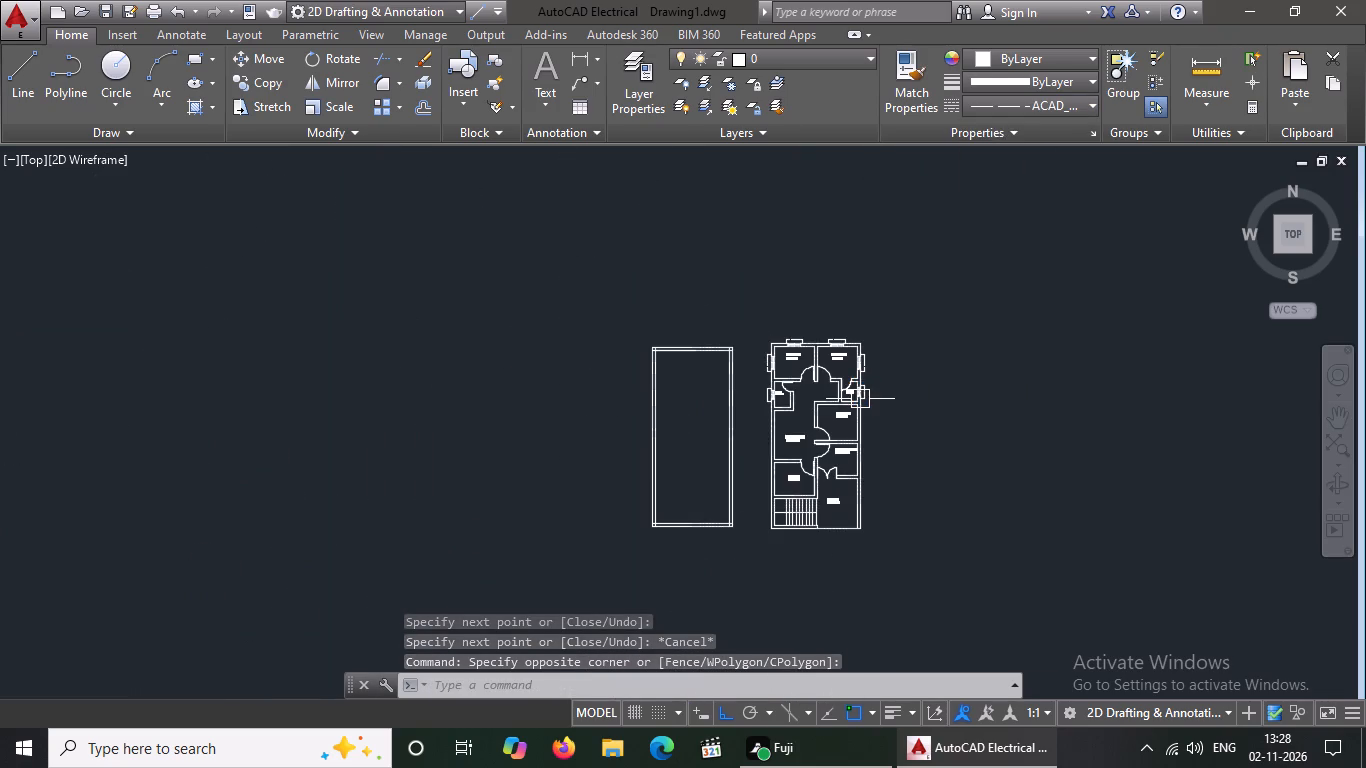
Draw a 9" line east across the outer wall from the midpoint of the southern 10' X 9' bedroom's east inner wall line.
scroll(869, 400, up, 4)
middle_click(865, 394)
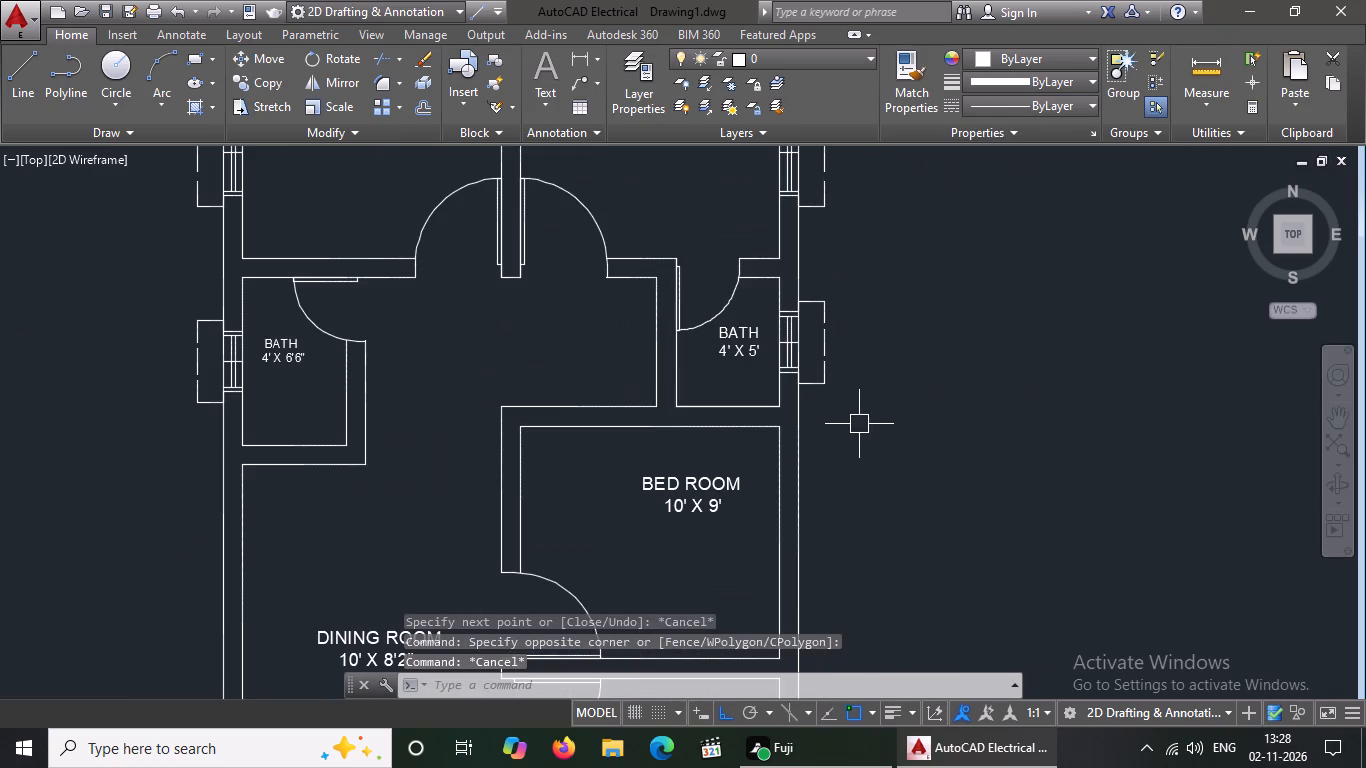
scroll(608, 380, down, 3)
middle_drag(605, 373, 538, 456)
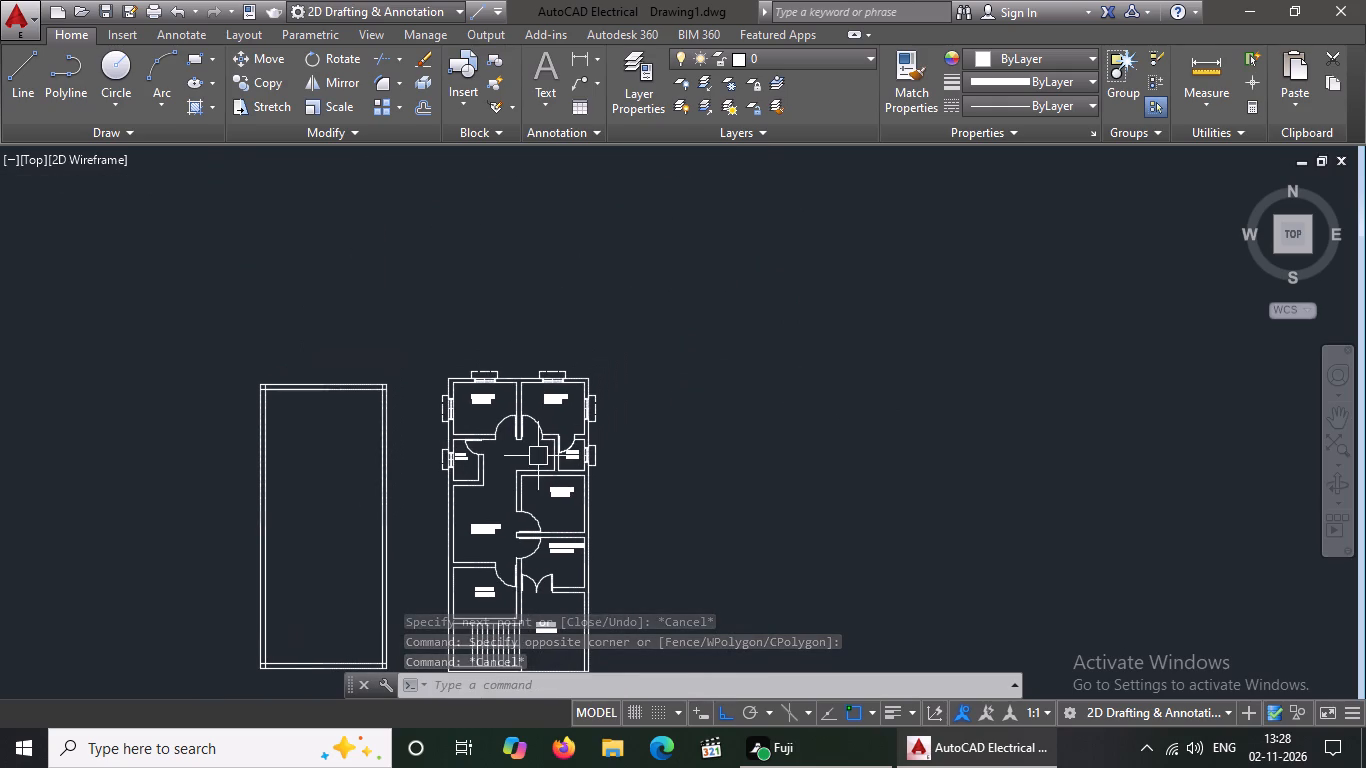
scroll(561, 470, up, 2)
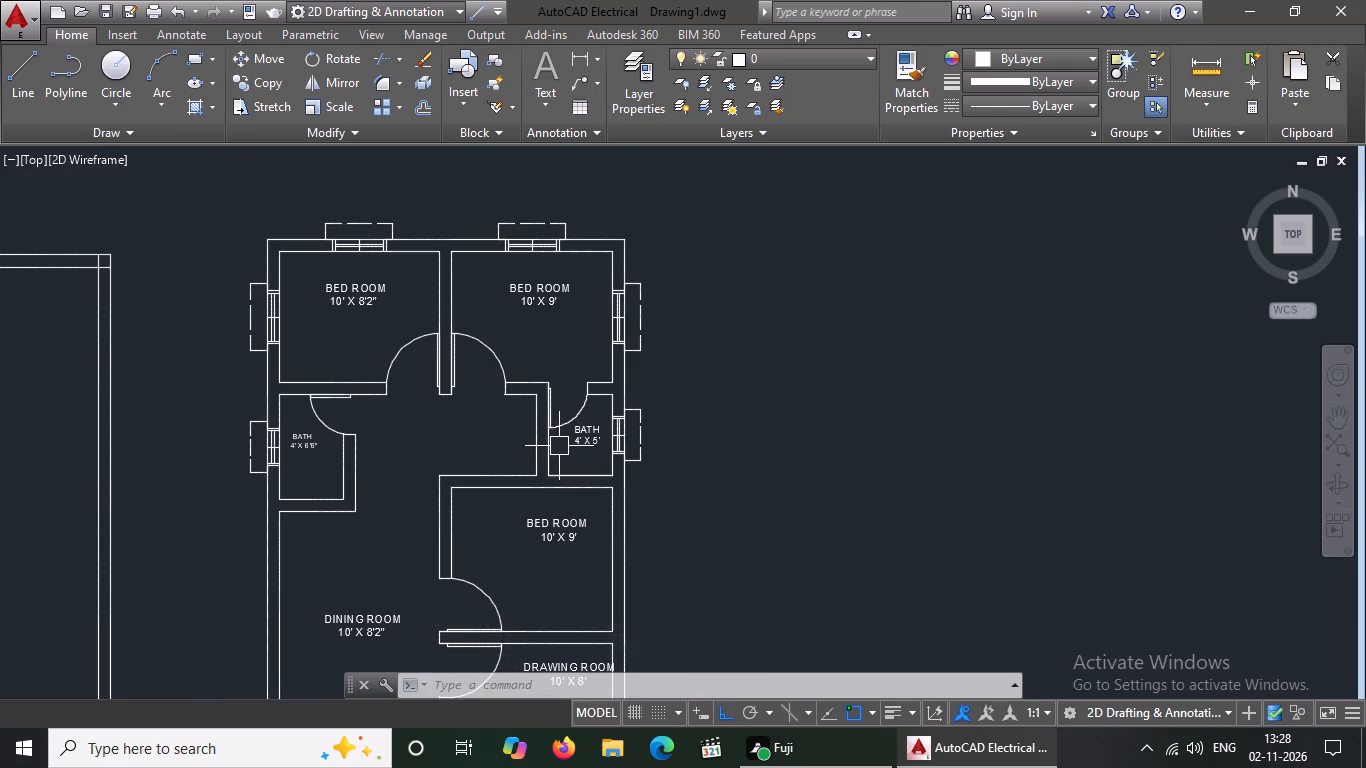
scroll(543, 419, down, 2)
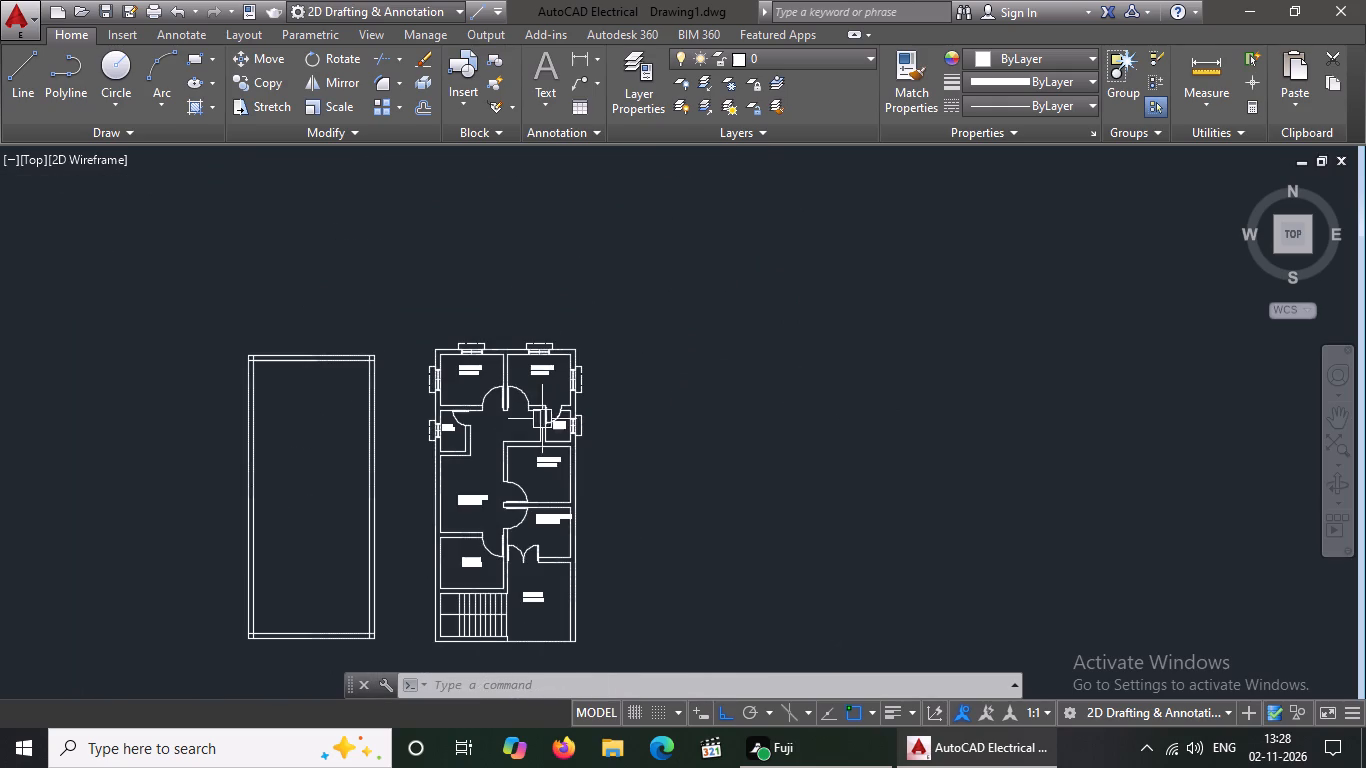
scroll(471, 489, up, 2)
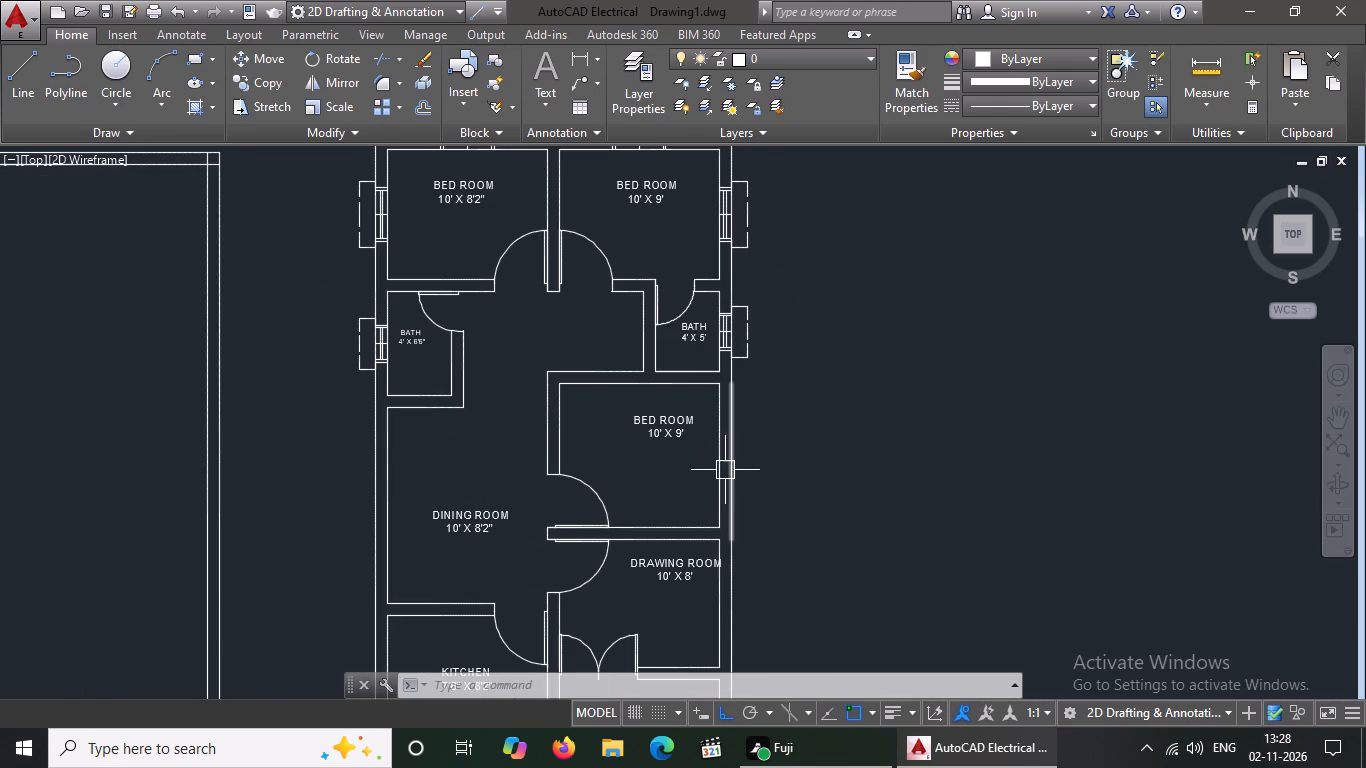
scroll(720, 470, up, 1)
key(Escape)
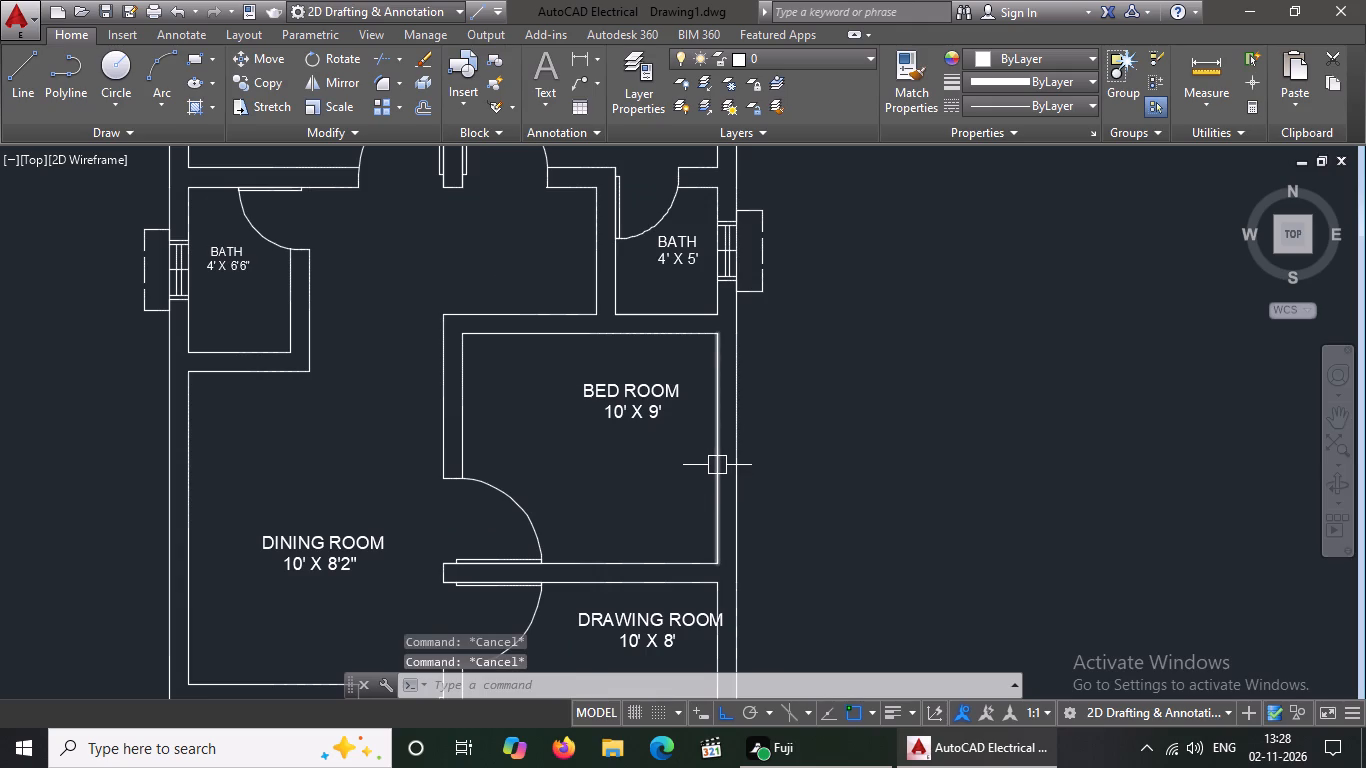
key(l)
key(Return)
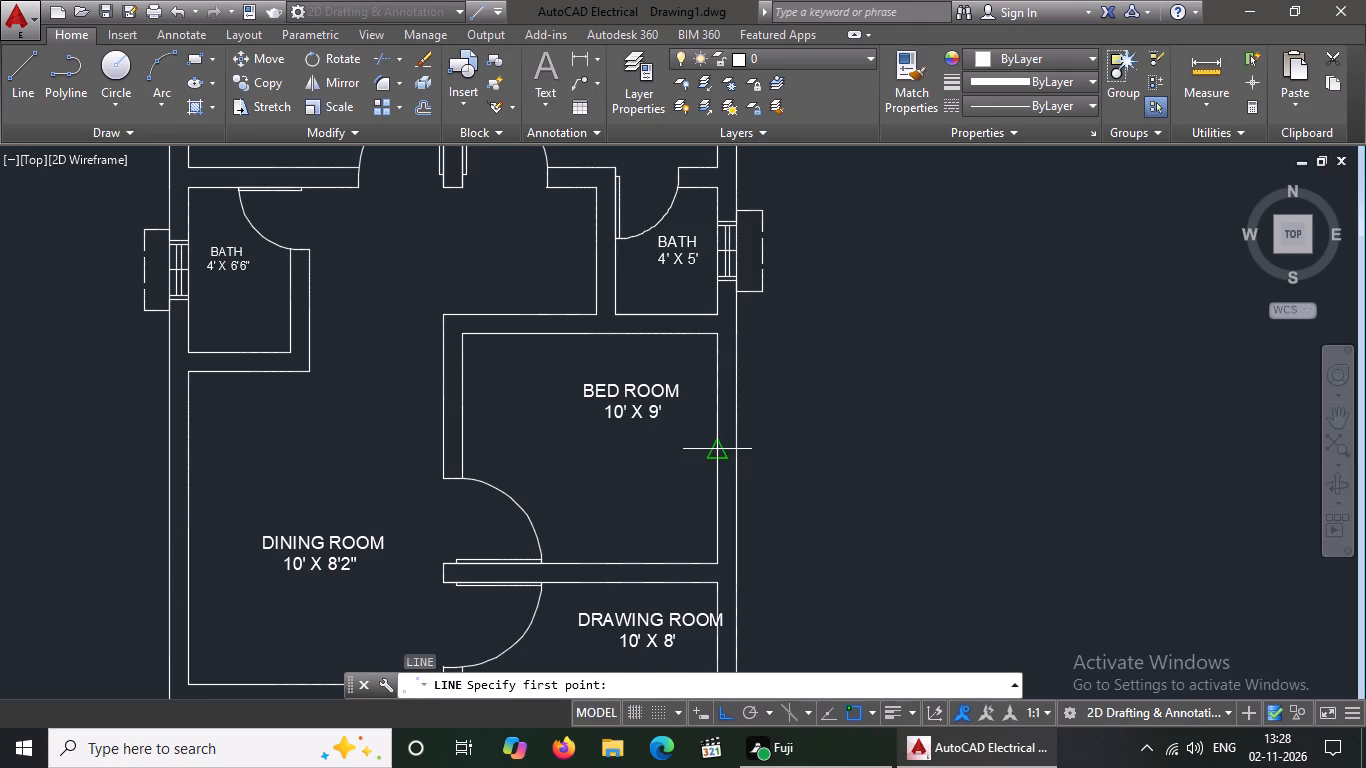
drag(714, 448, 767, 446)
key(9)
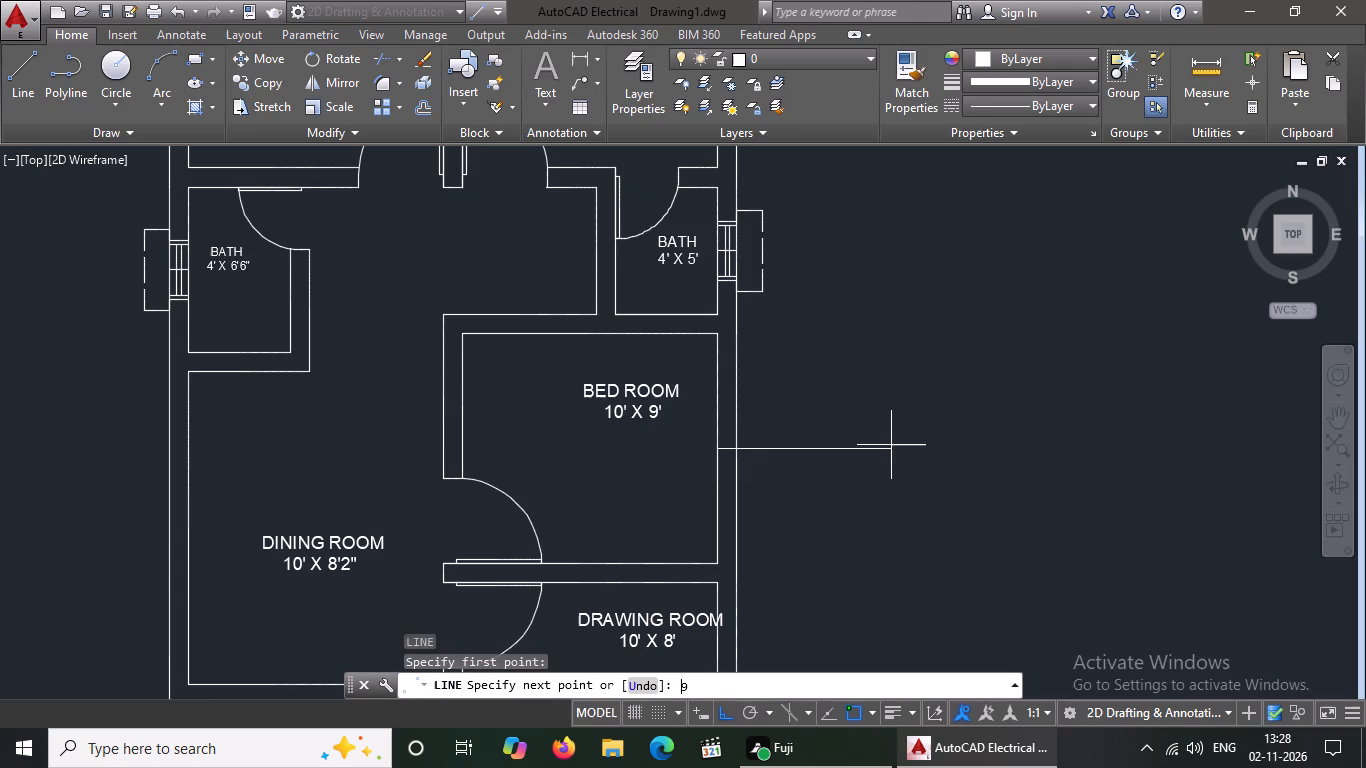
key(shift+quotedbl)
key(Return)
key(Return)
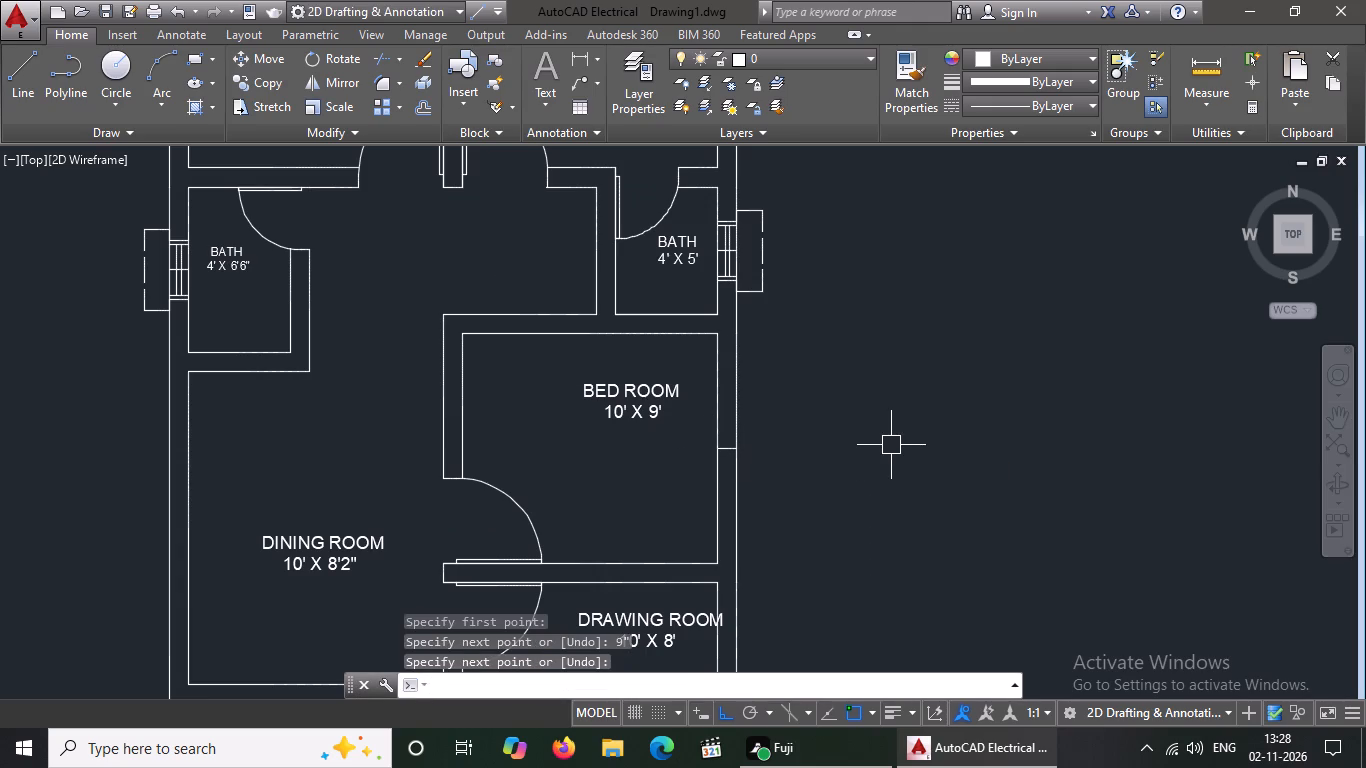
Offset the 9" line across the southern 10' X 9' bedroom's east wall by 1.5' to the north and to the south.
key(o)
key(Return)
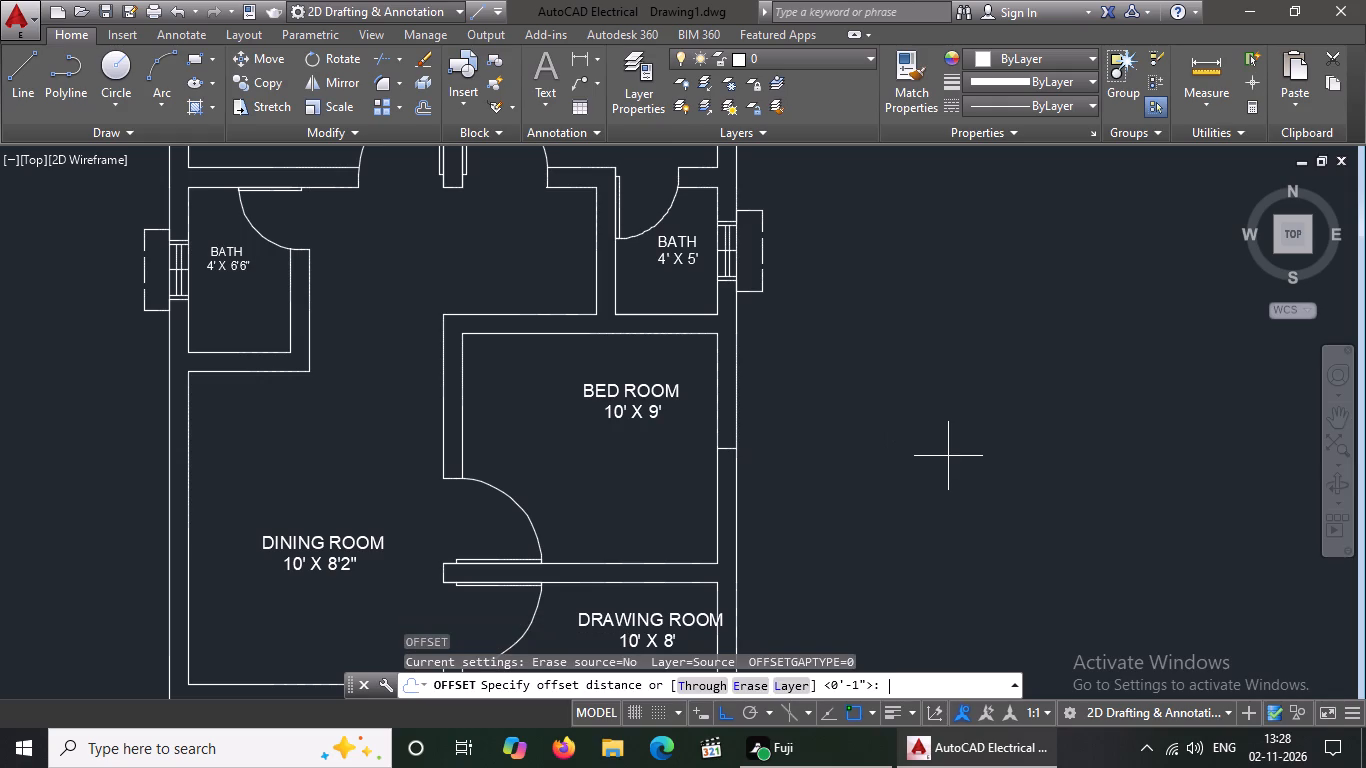
text(1.5')
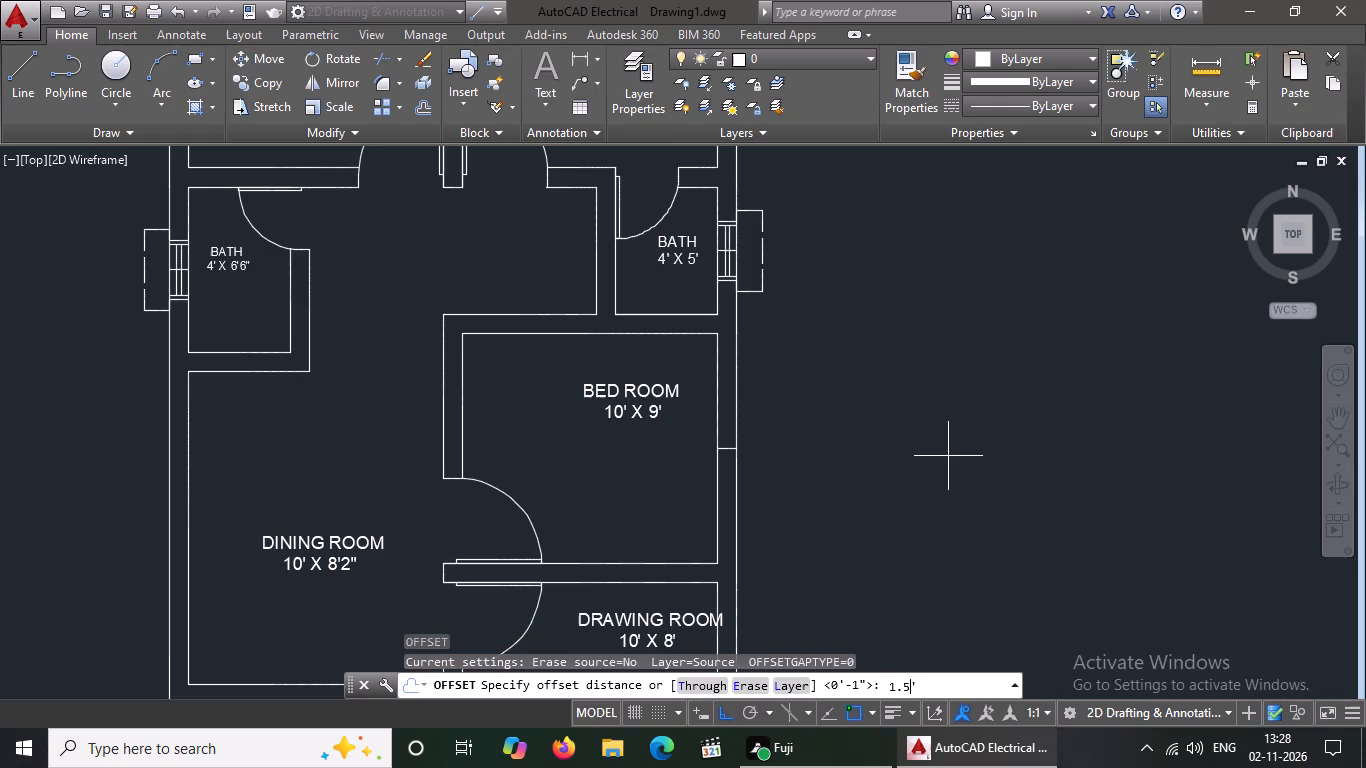
key(Return)
scroll(708, 442, up, 2)
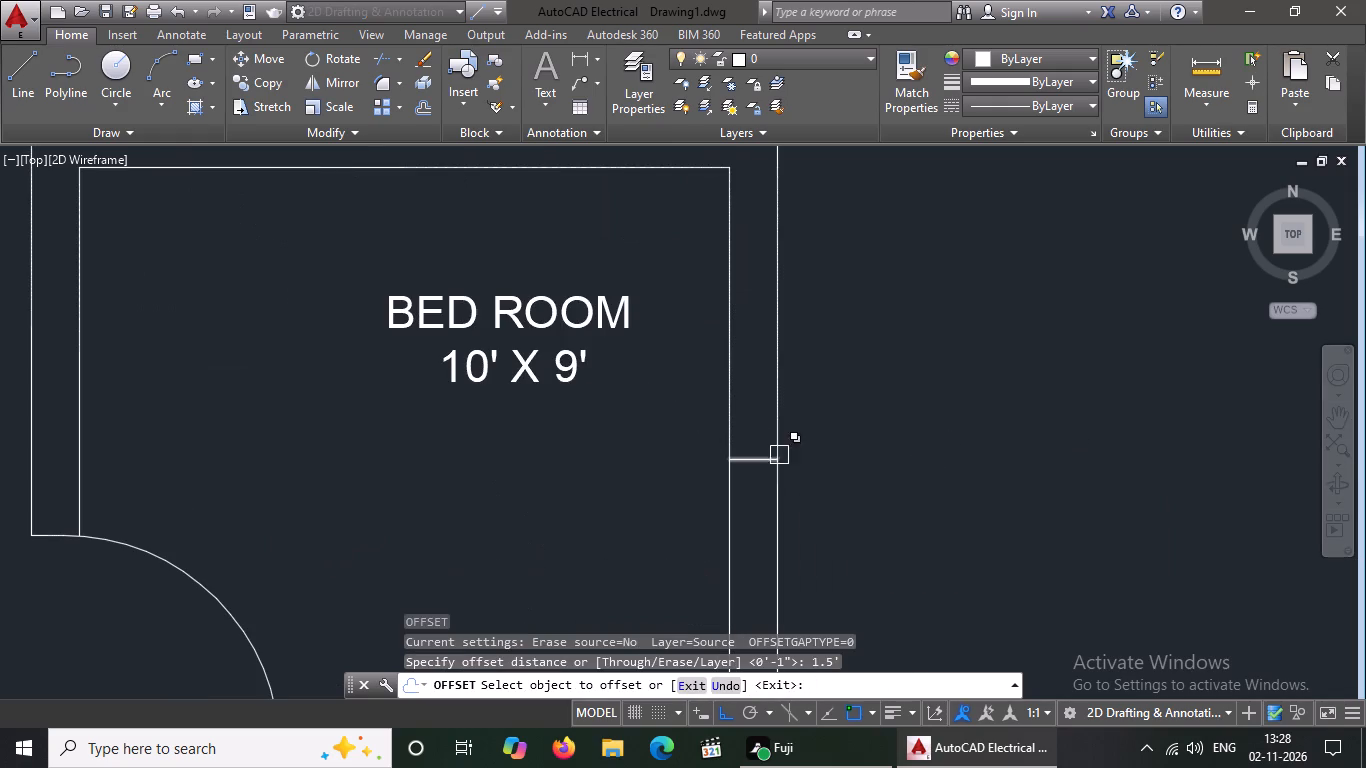
drag(752, 464, 755, 434)
drag(757, 346, 751, 357)
click(742, 459)
click(771, 550)
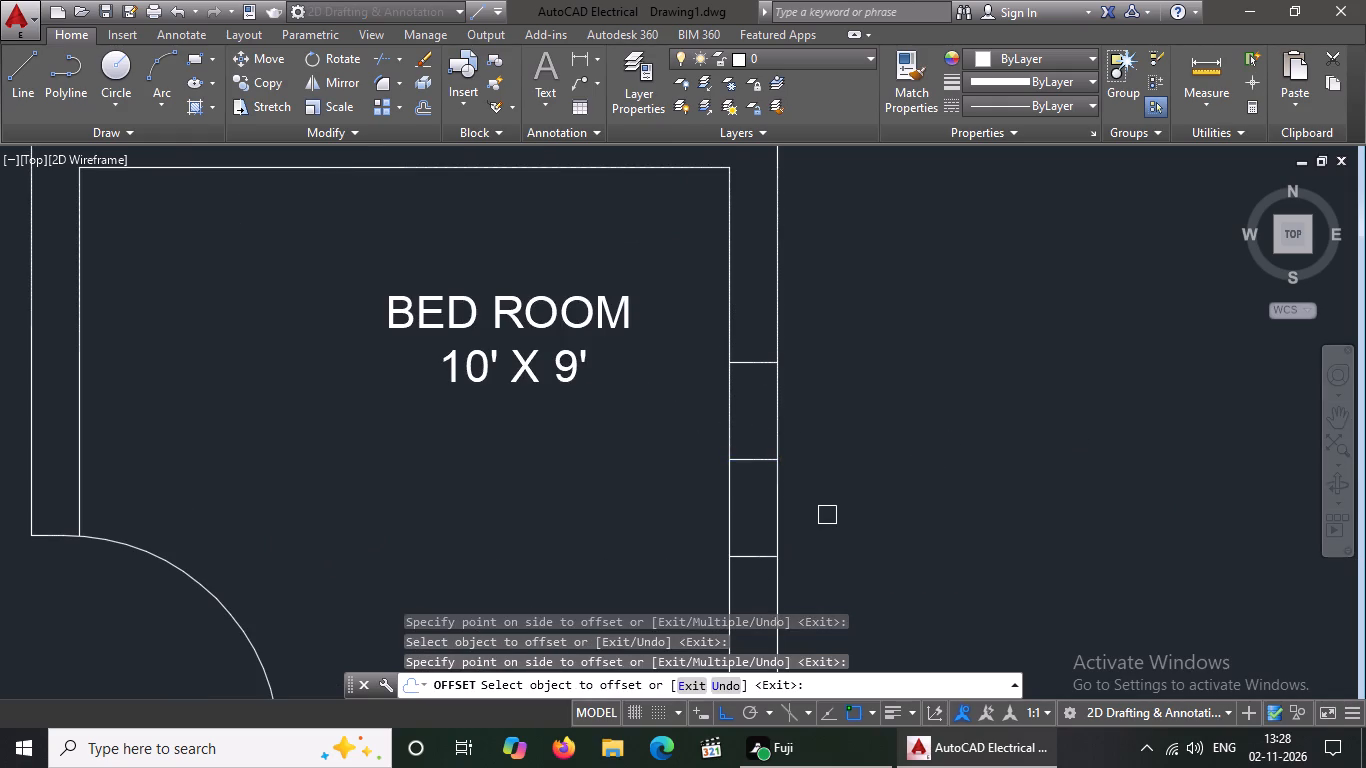
scroll(827, 510, down, 3)
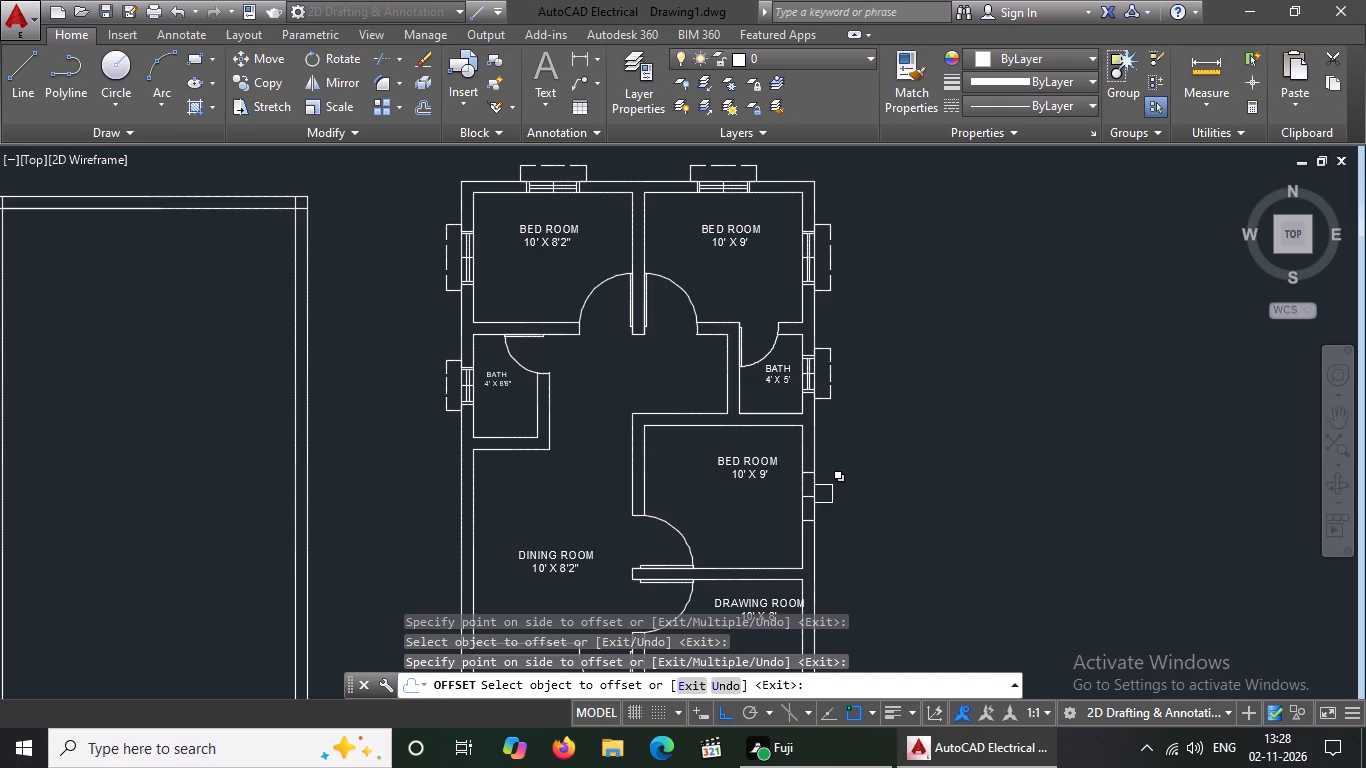
scroll(822, 462, up, 2)
key(Escape)
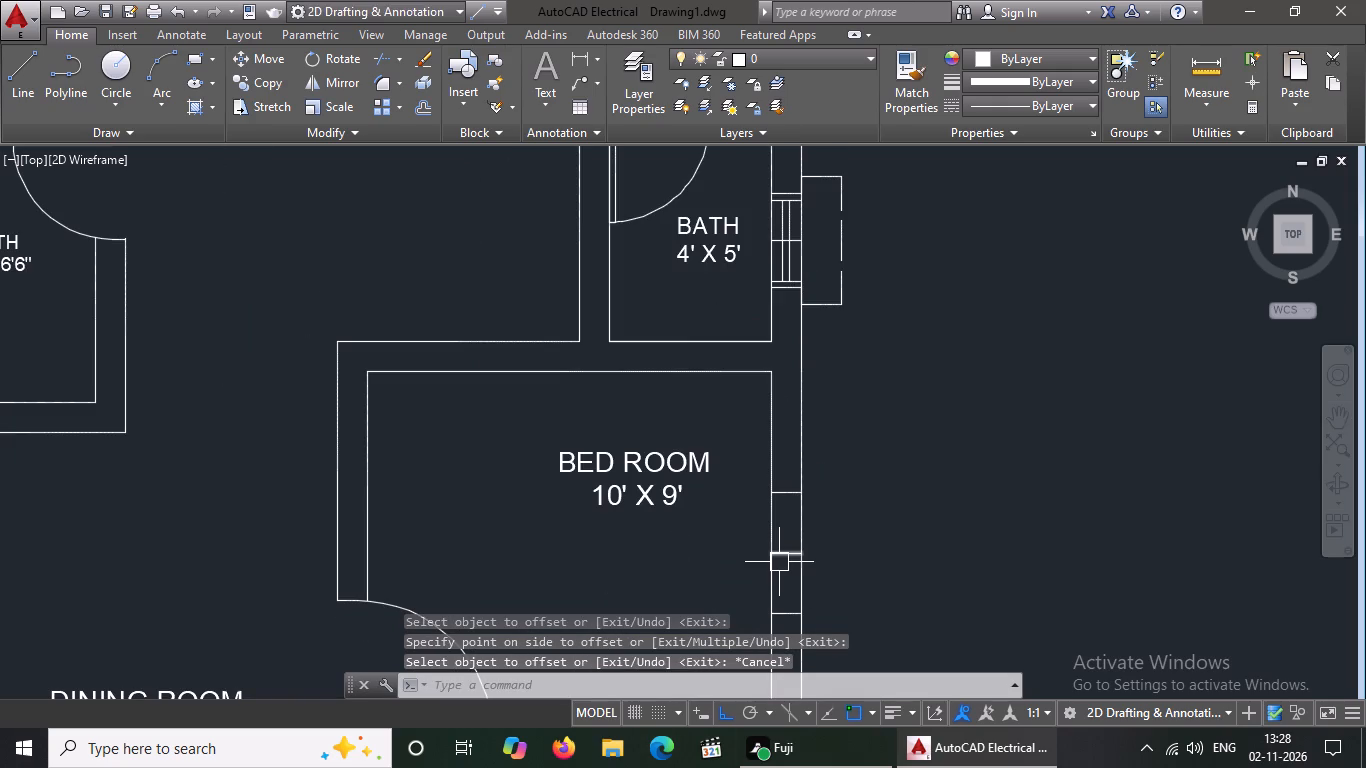
Offset the north and south end lines of the southern bedroom's window outward by 2" each.
key(o)
key(Return)
text(2")
key(Return)
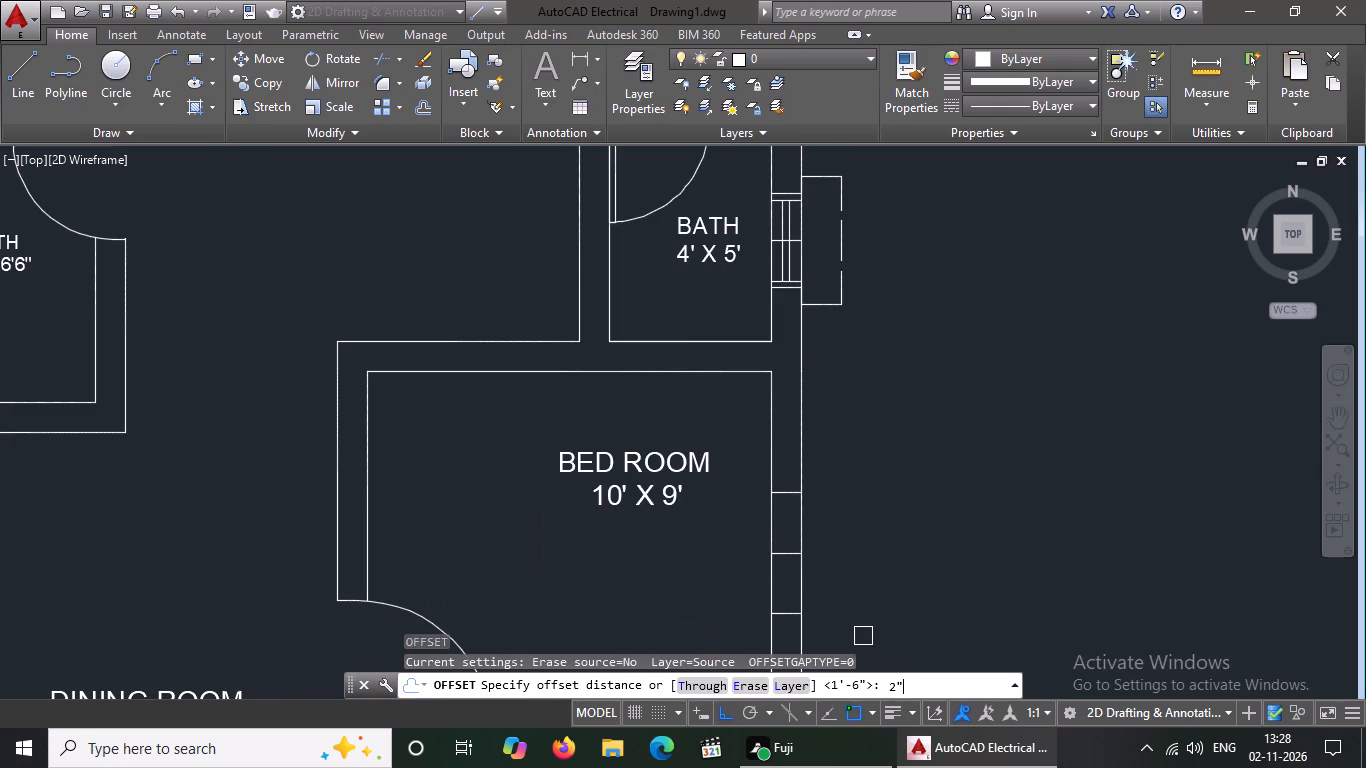
scroll(780, 461, up, 2)
drag(784, 551, 781, 538)
click(780, 438)
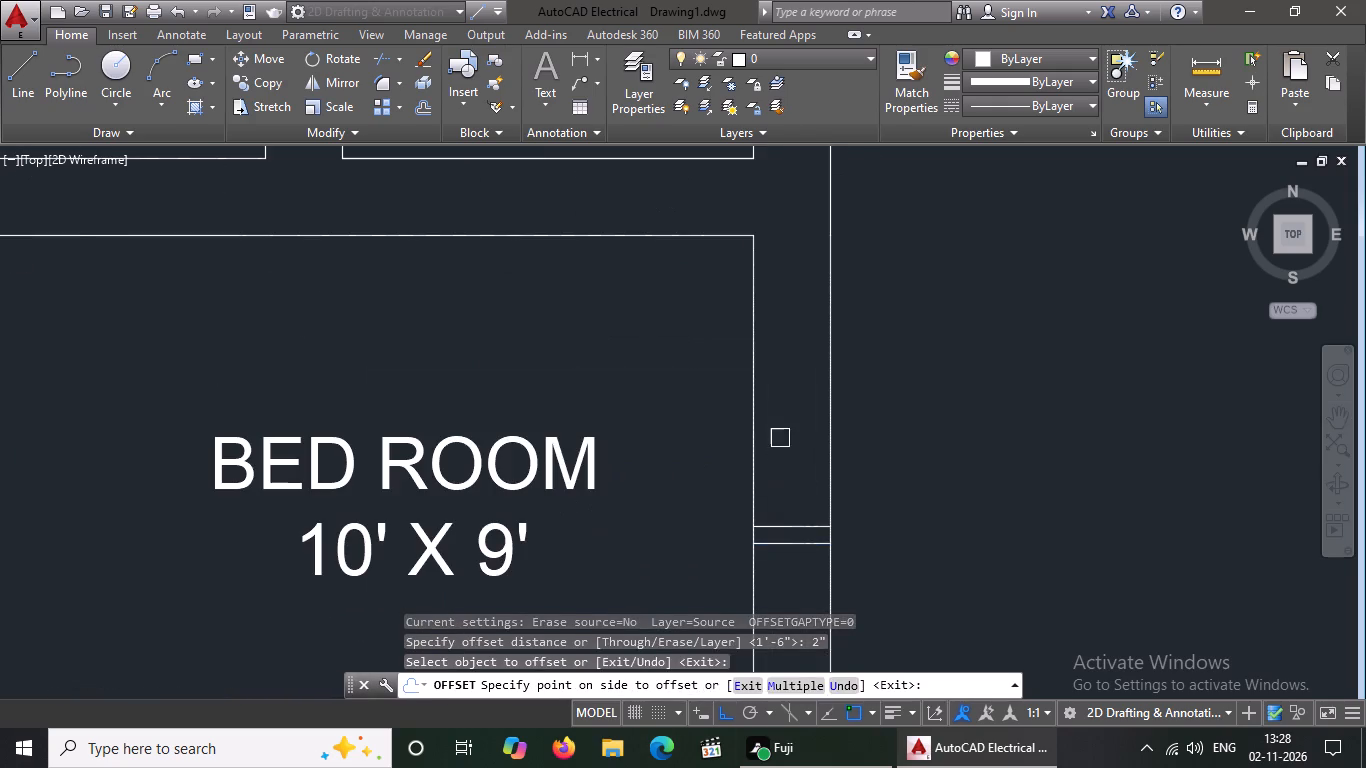
scroll(797, 345, down, 4)
scroll(795, 399, up, 3)
click(799, 493)
click(808, 594)
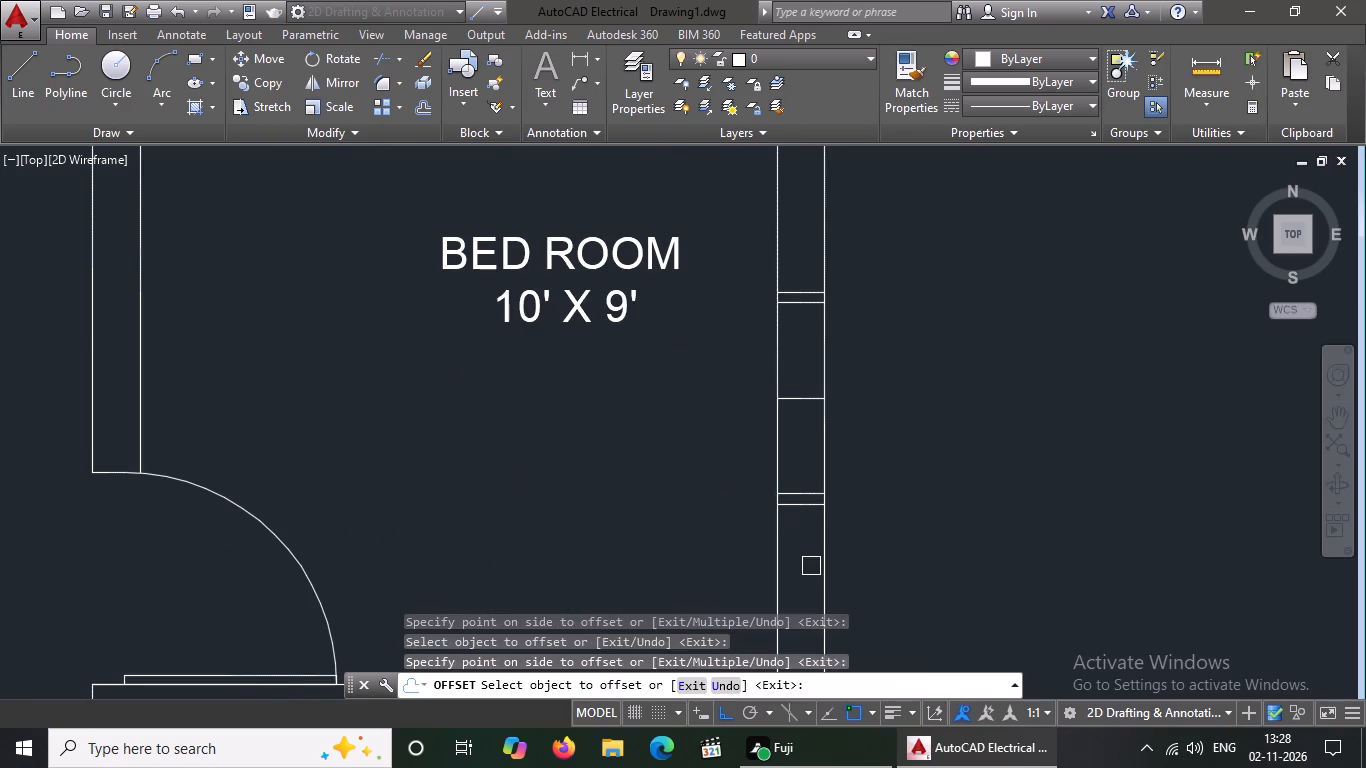
key(Escape)
Draw a vertical line between the midpoints of the inner north and south end lines of the southern bedroom's window.
key(l)
key(Return)
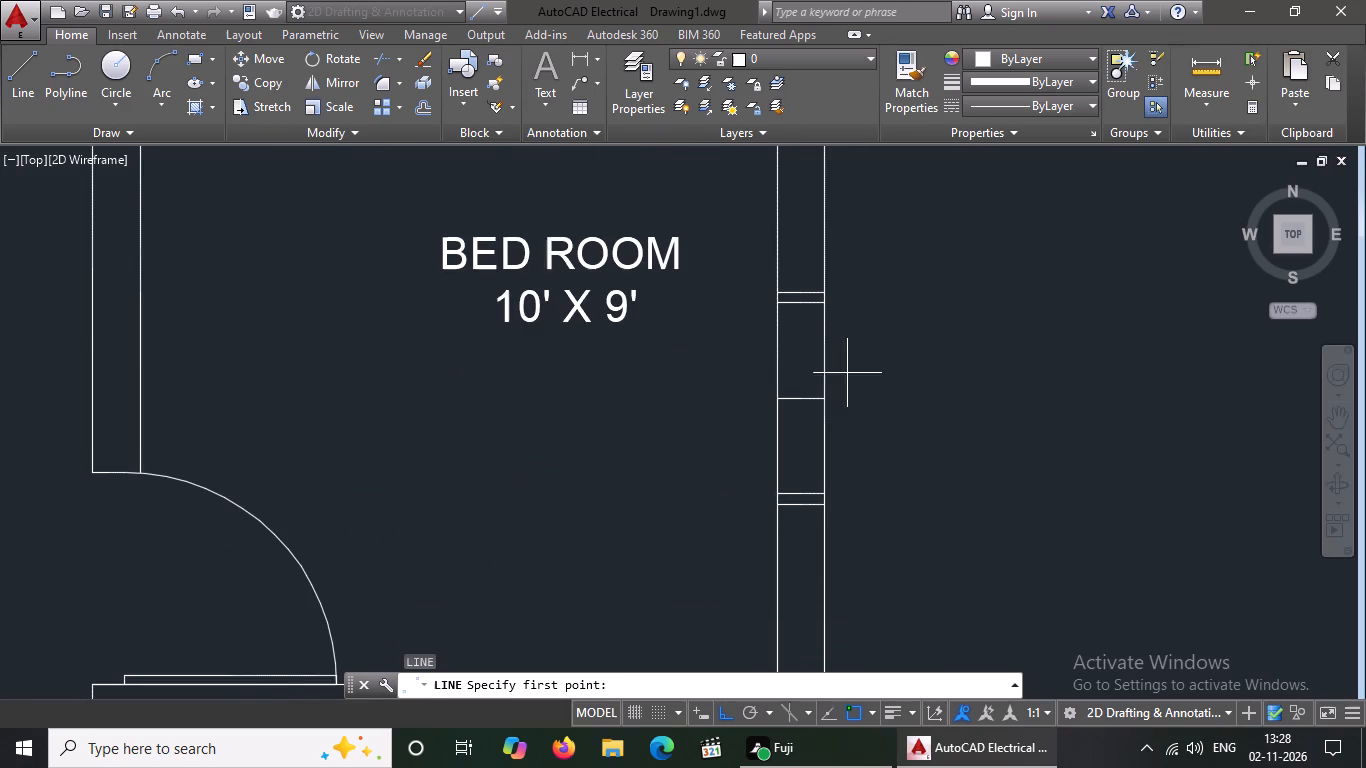
click(802, 302)
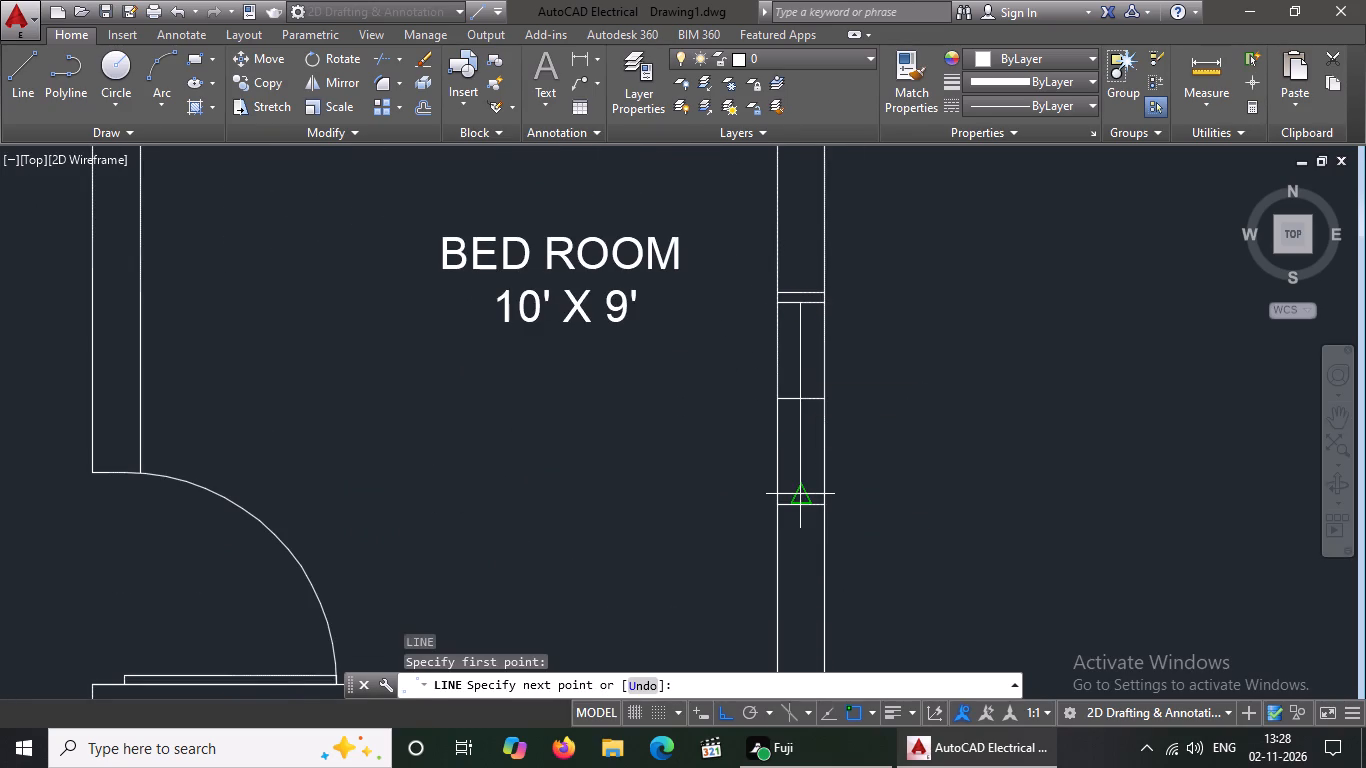
click(799, 490)
key(Escape)
Offset the southern bedroom window's vertical centre line by 1" to the east and to the west.
key(o)
key(Return)
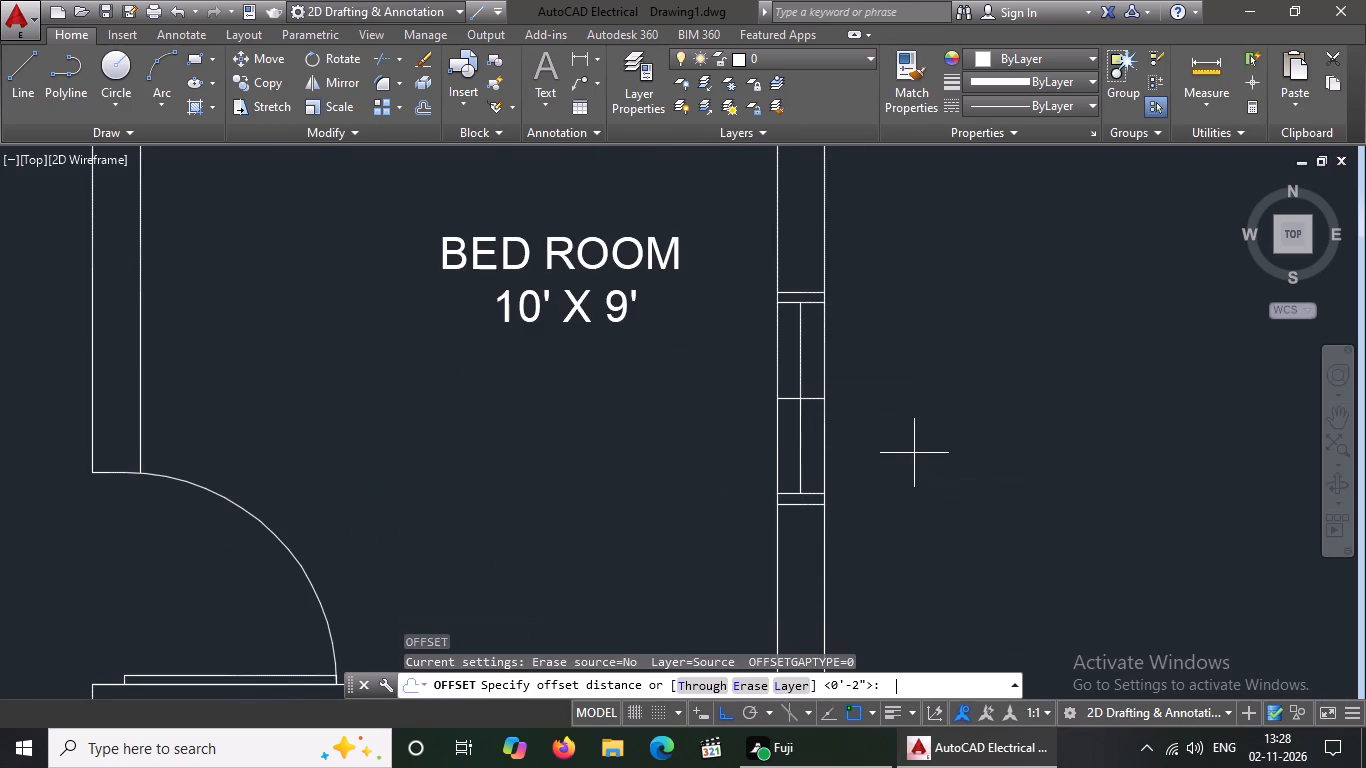
key(1)
key(shift+quotedbl)
key(Return)
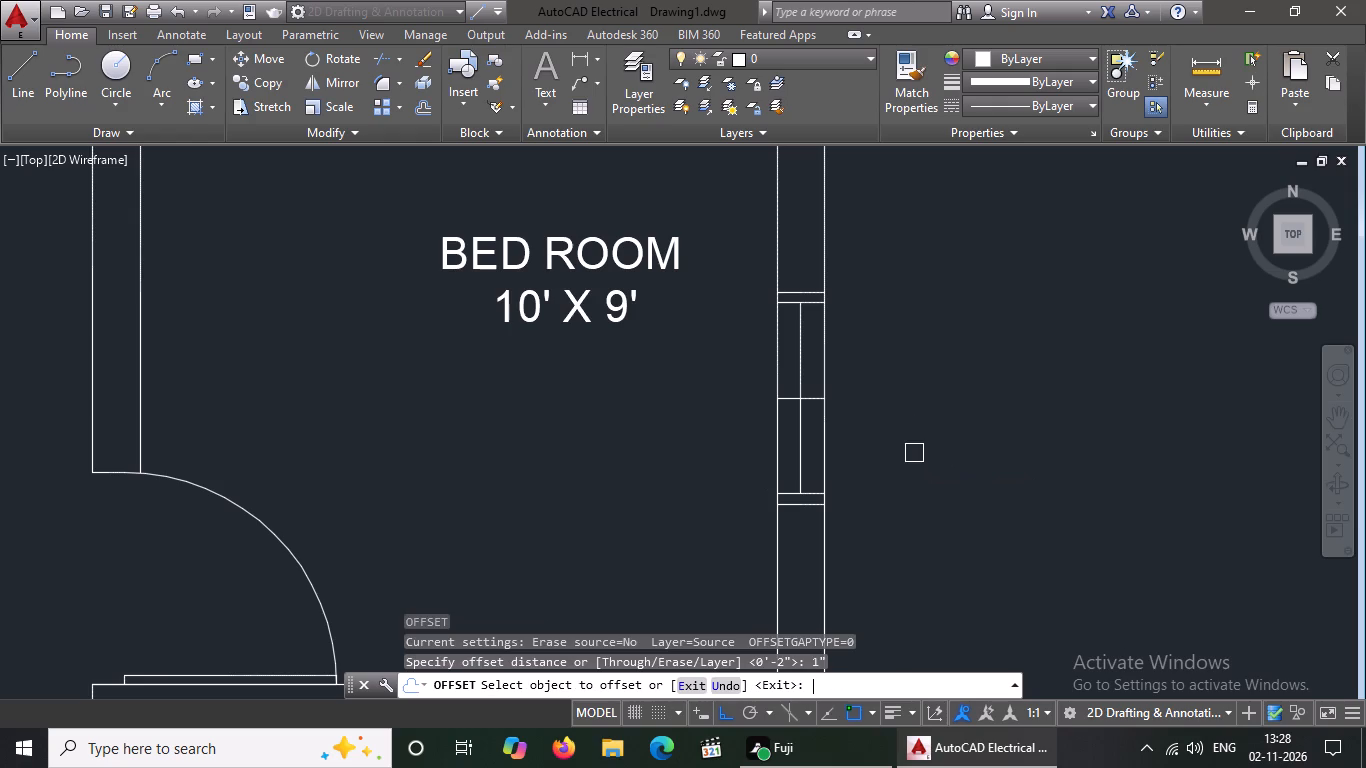
scroll(816, 443, up, 2)
drag(769, 443, 787, 442)
click(858, 442)
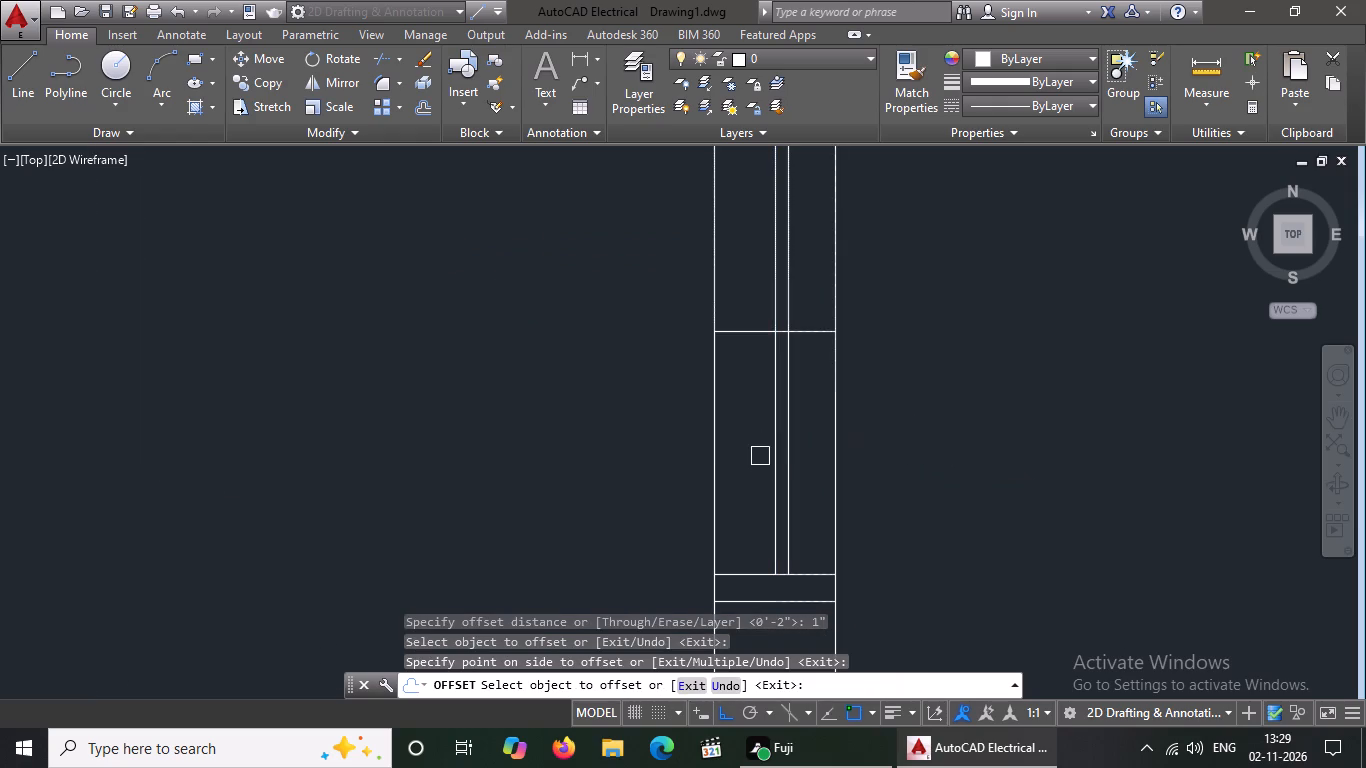
drag(769, 444, 759, 450)
click(698, 481)
key(Escape)
Delete the original vertical centre line between the two offset lines in the southern bedroom's window.
click(777, 429)
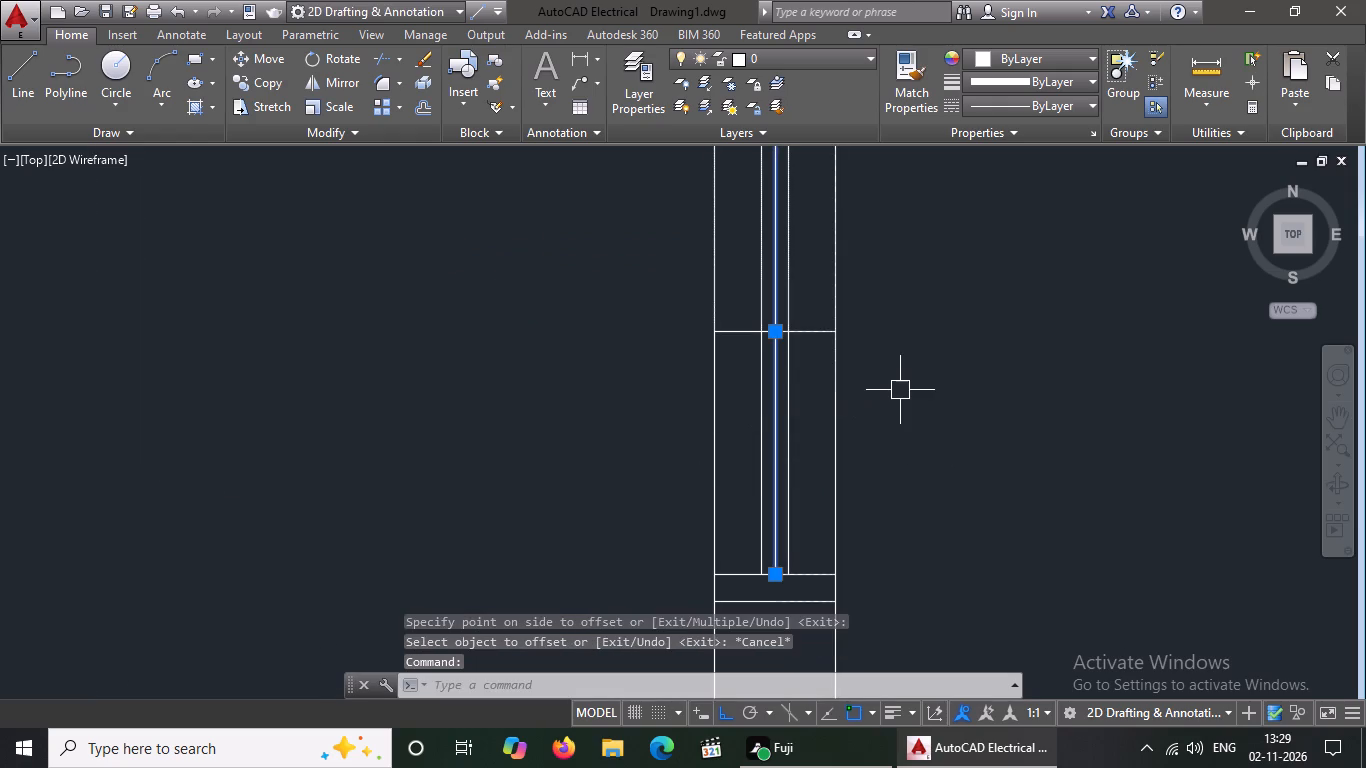
key(Delete)
From the southern bedroom window's northeast corner, draw a line 5" north along the outer wall and 1' east.
scroll(874, 421, down, 5)
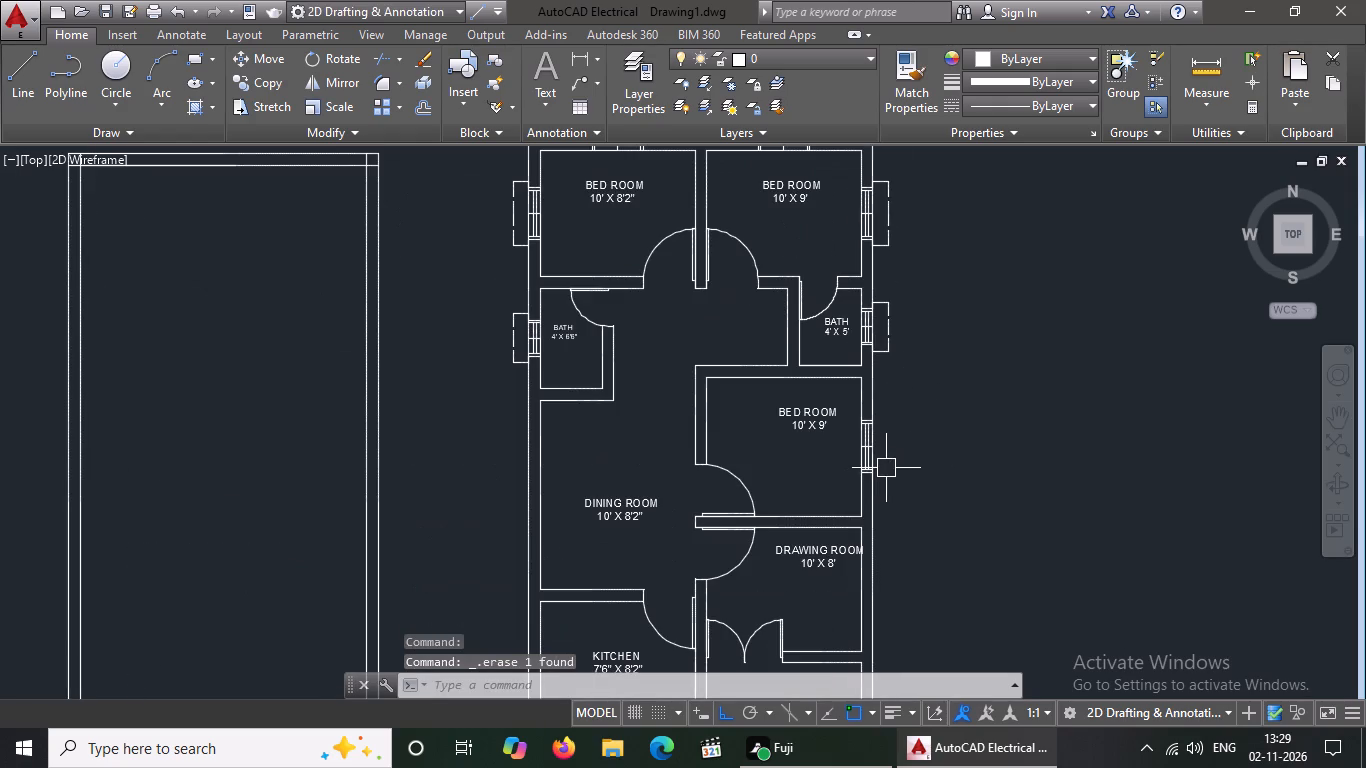
right_click(886, 468)
key(l)
key(Return)
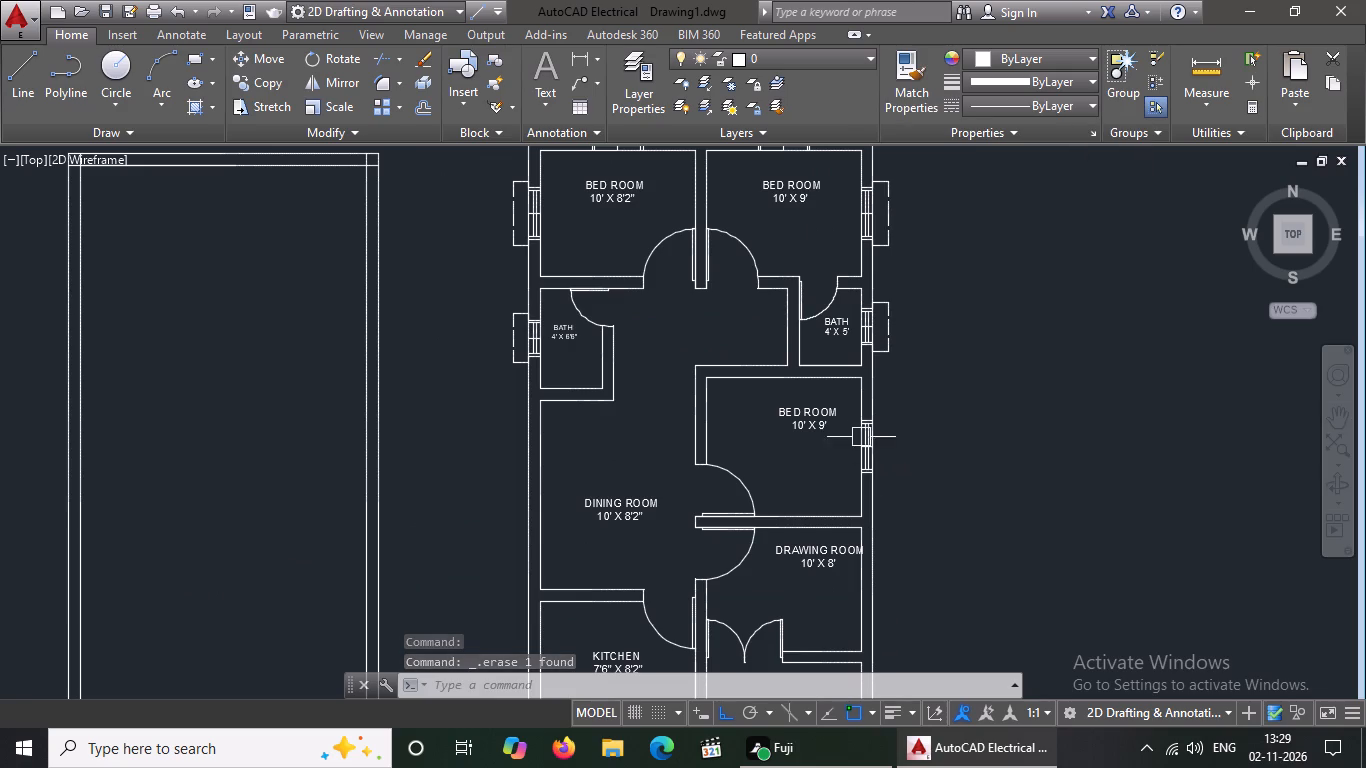
scroll(869, 402, up, 1)
scroll(995, 407, up, 1)
key(Escape)
key(l)
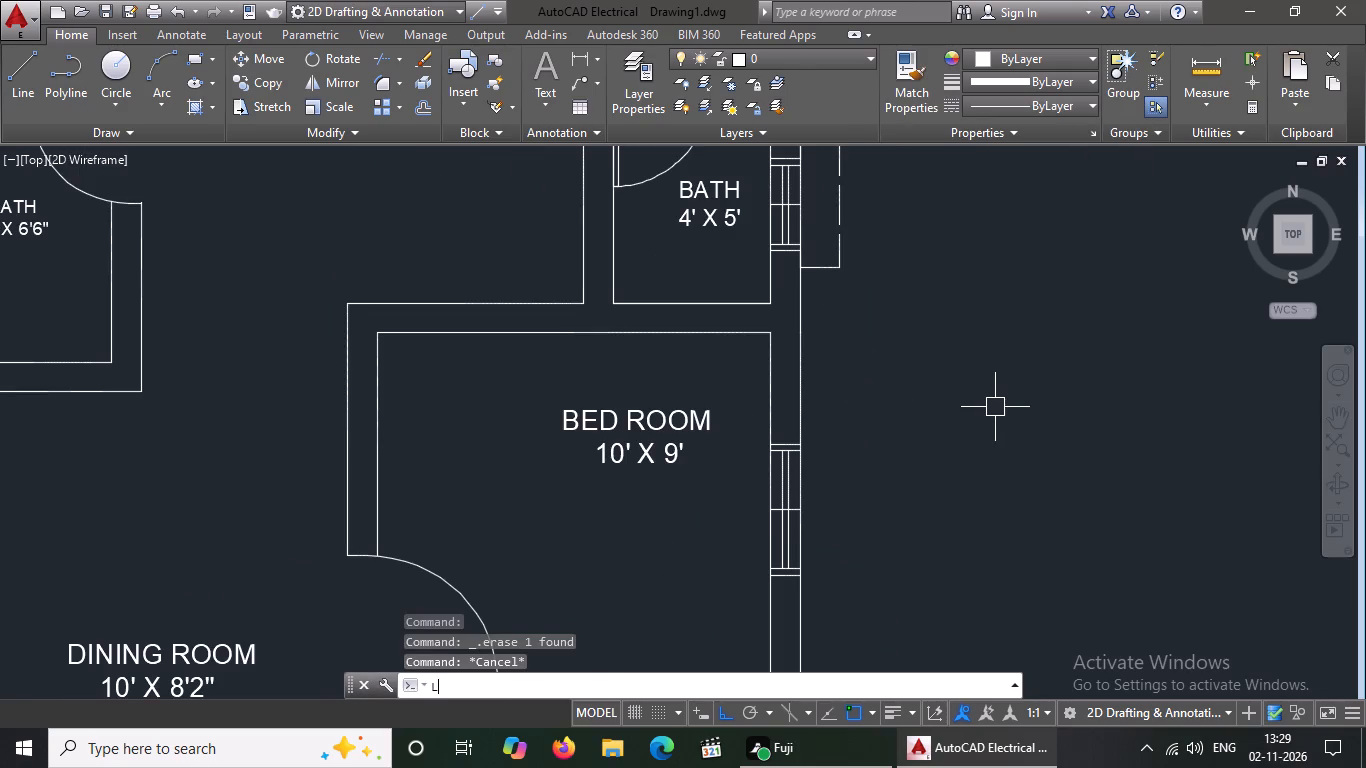
key(Return)
click(800, 446)
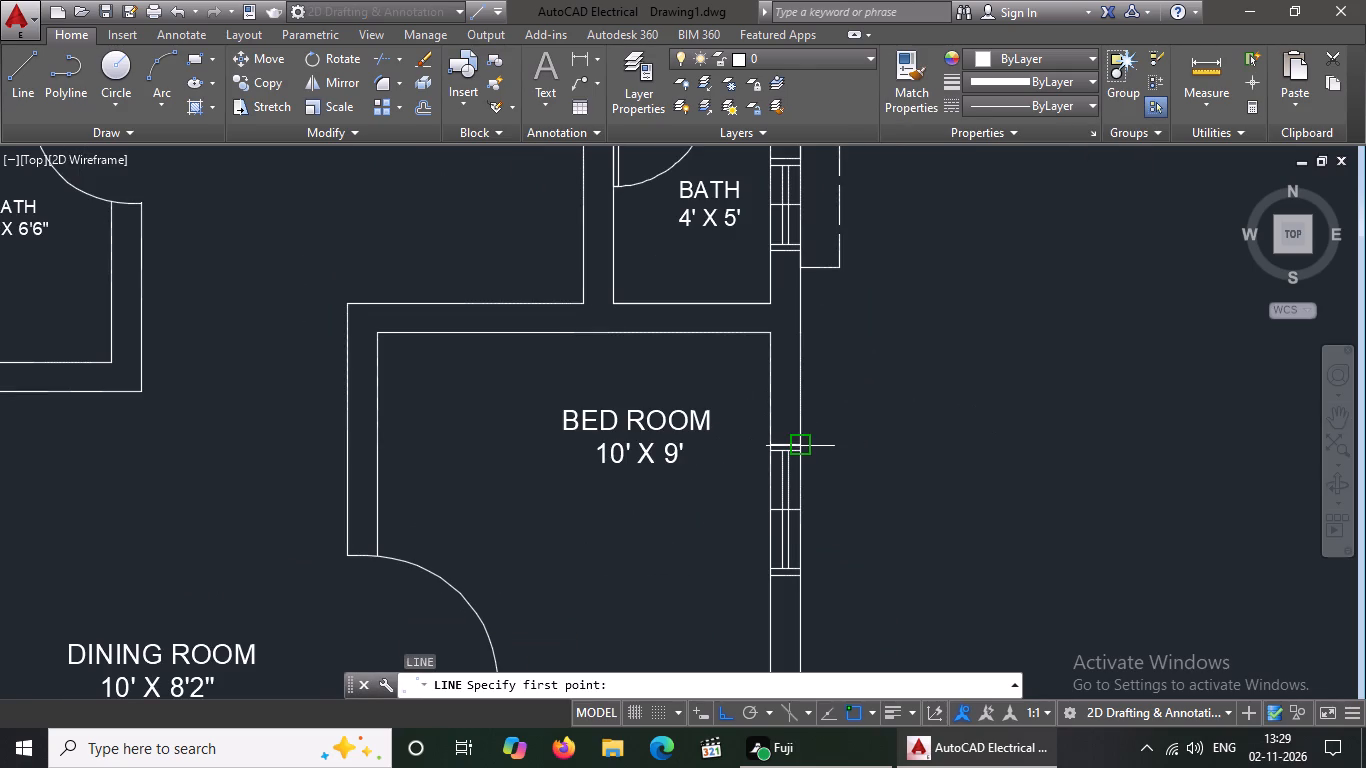
key(5)
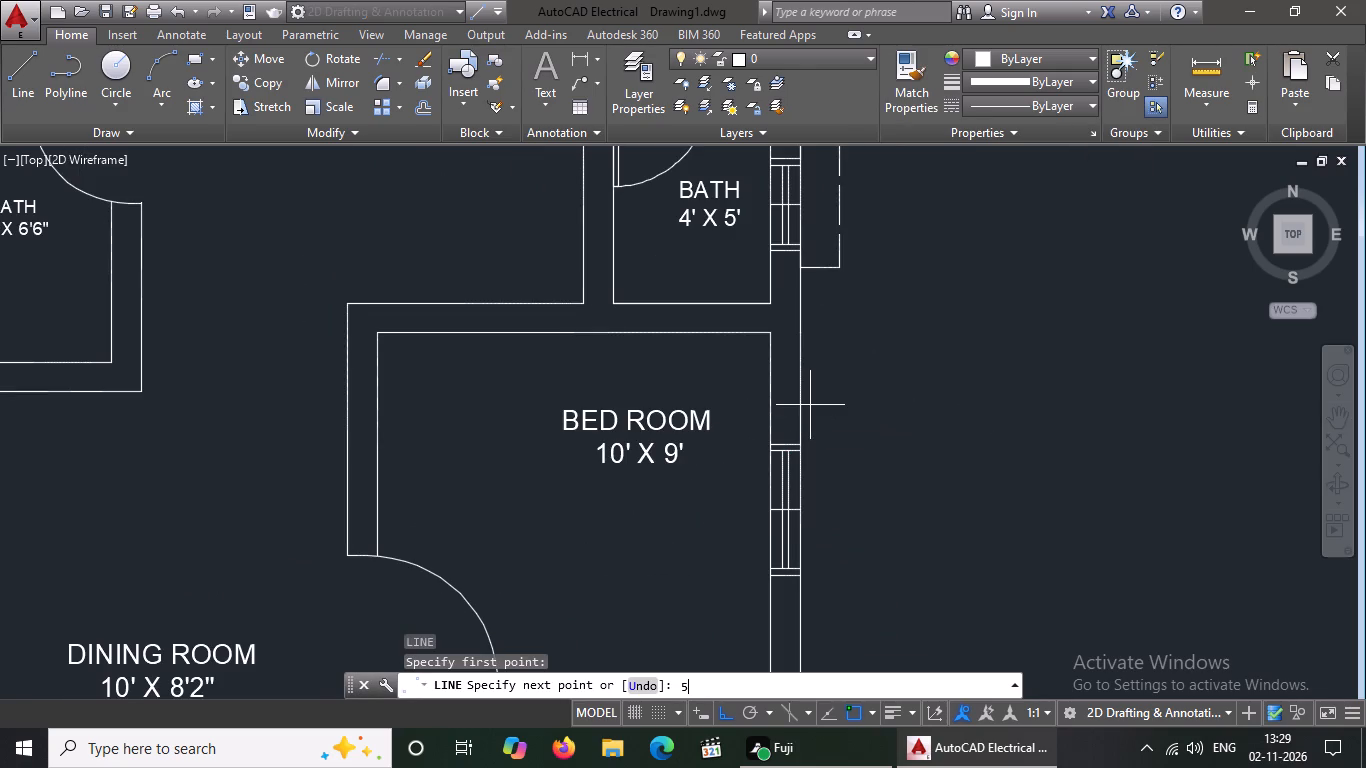
key(shift+quotedbl)
key(Return)
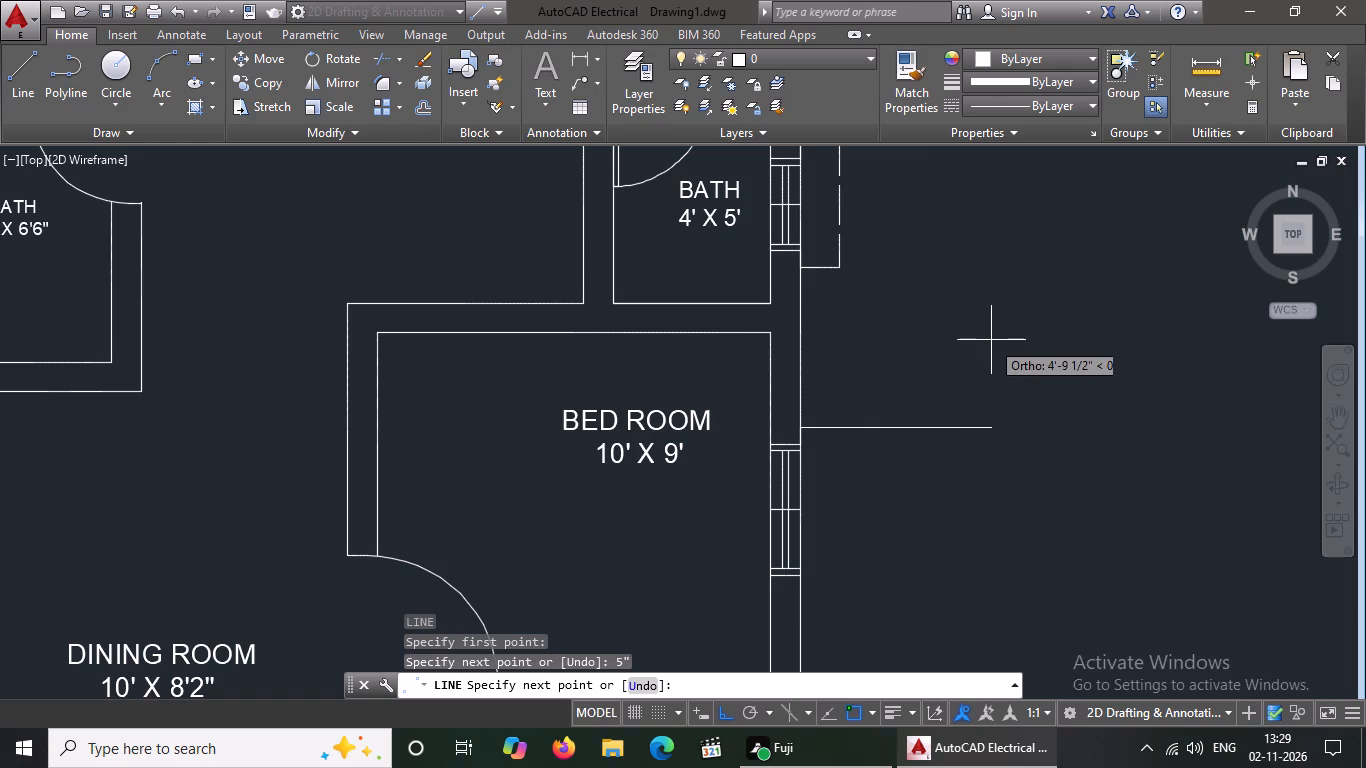
text(1')
key(Return)
key(Return)
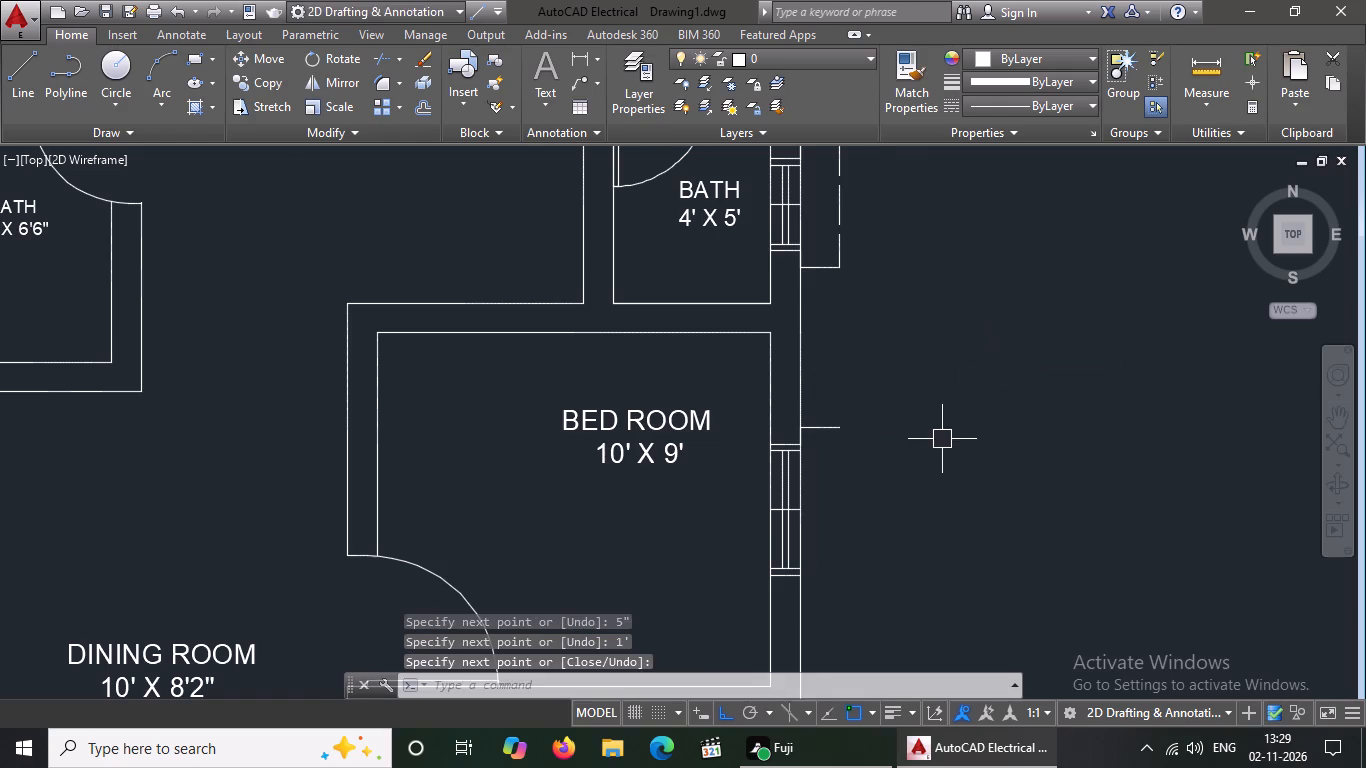
From the southern bedroom window's southeast corner, draw a line 5" south, 1' east and north to close the projecting outline.
scroll(942, 441, down, 1)
scroll(896, 518, up, 2)
key(l)
key(Return)
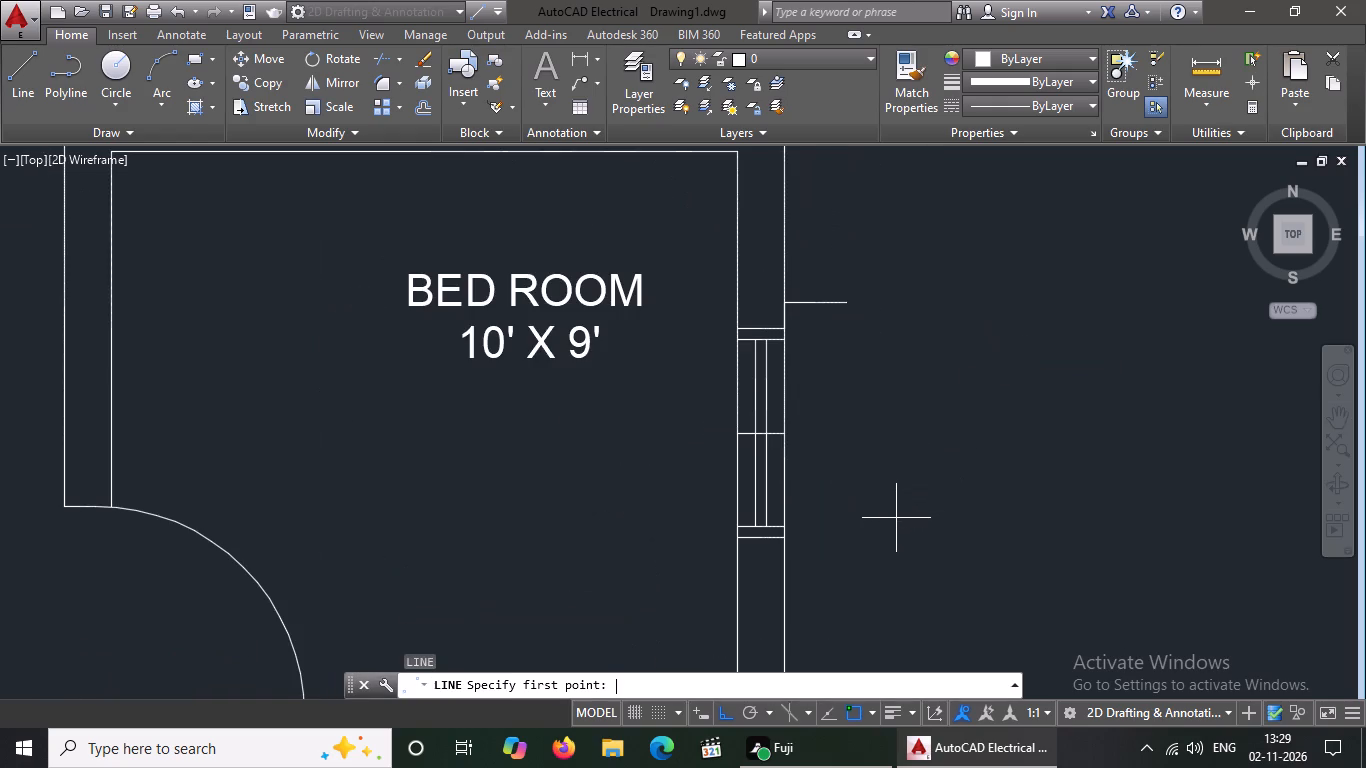
drag(787, 533, 763, 612)
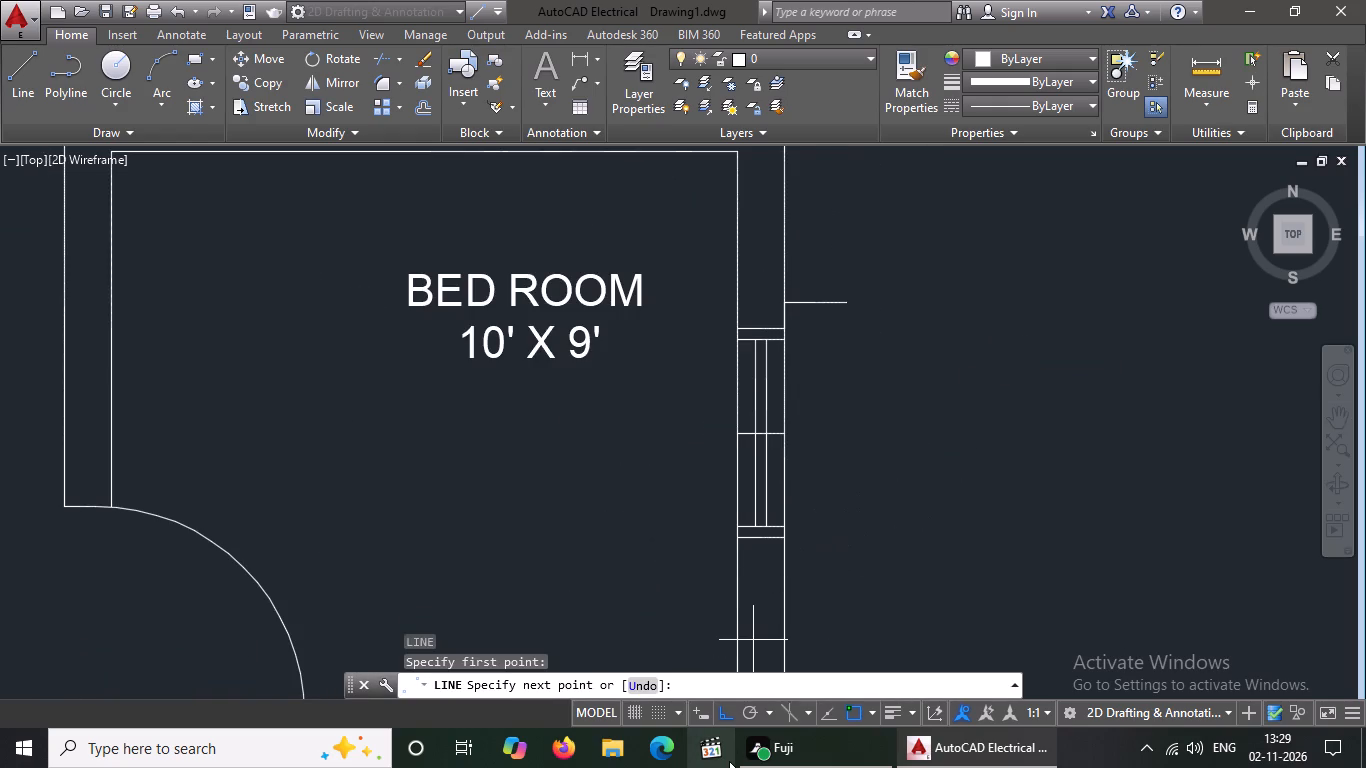
key(5)
key(shift+quotedbl)
key(Return)
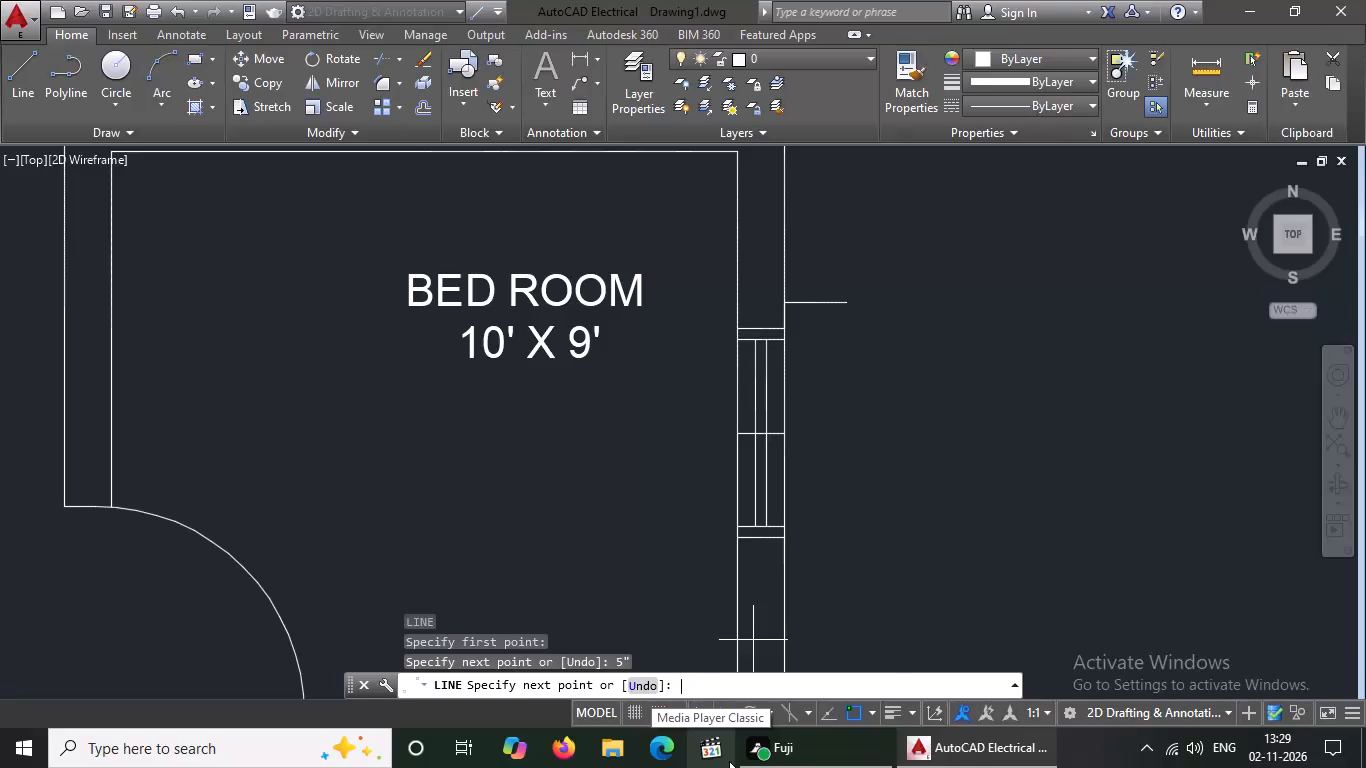
text(1')
key(Return)
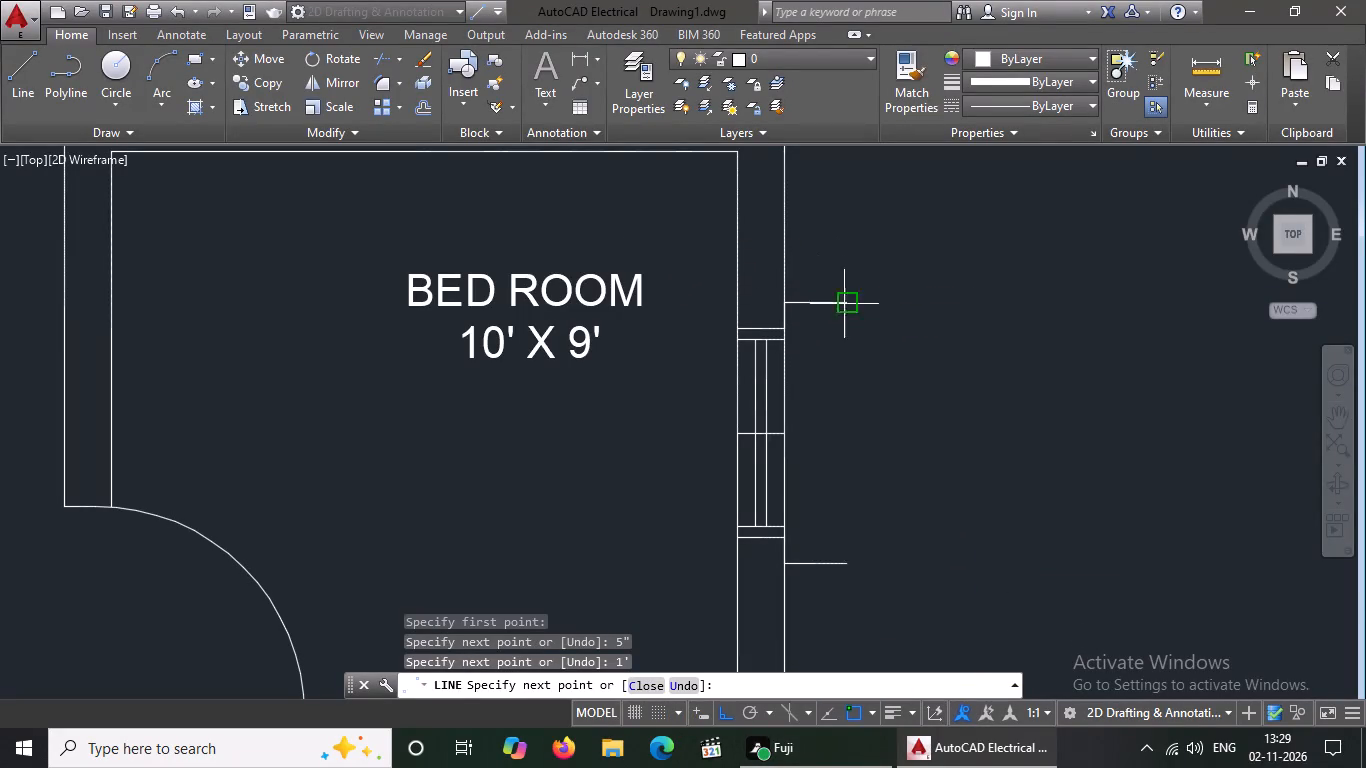
click(846, 303)
key(Escape)
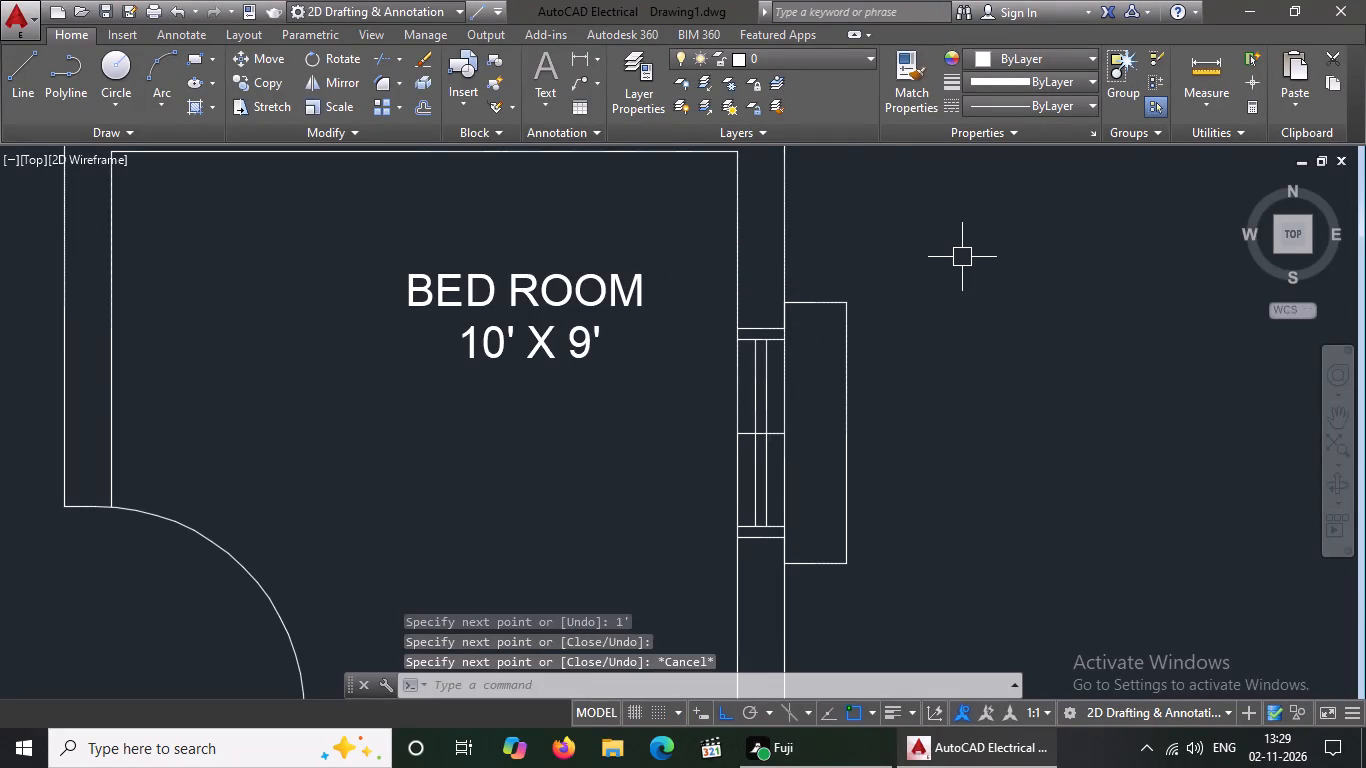
Change the linetype of the projecting outline outside the southern bedroom's window to dashed ACAD_ISO02W100.
scroll(963, 263, down, 3)
scroll(952, 274, up, 5)
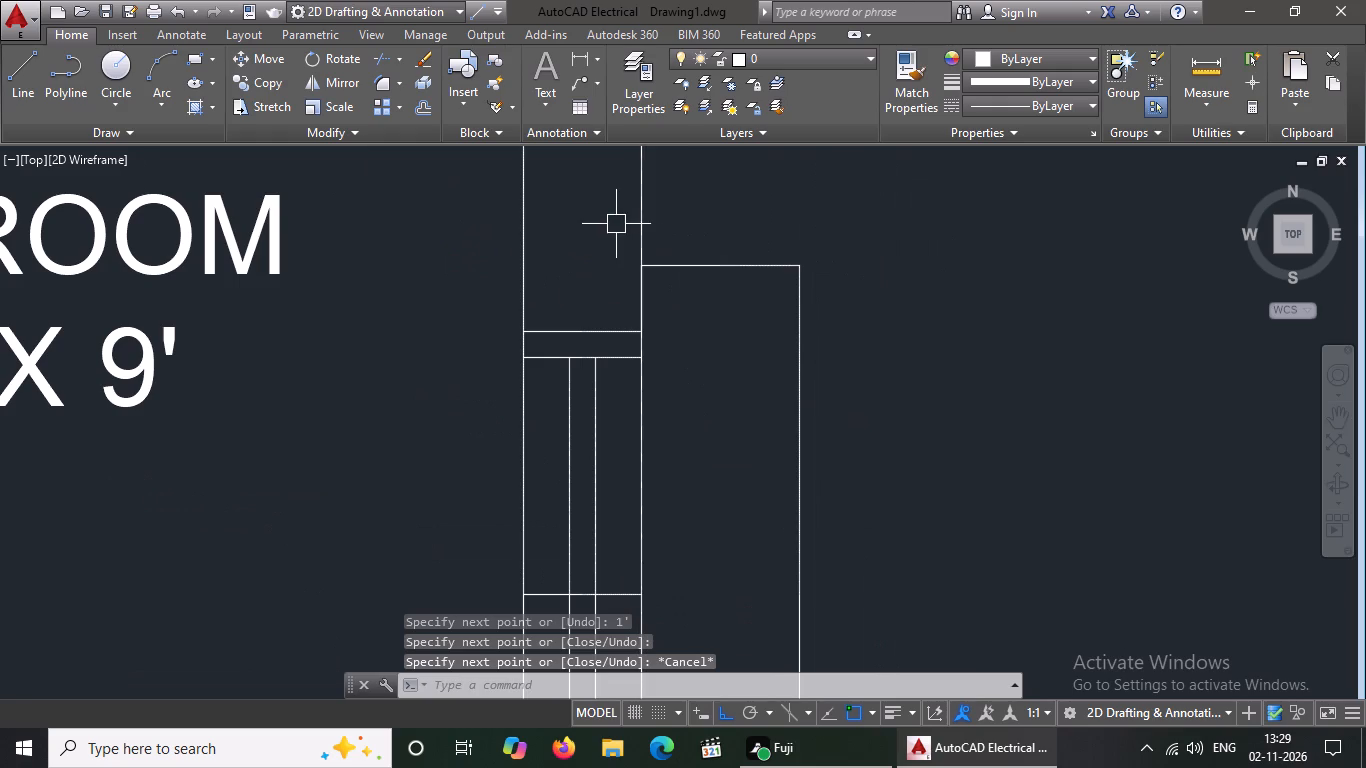
drag(614, 222, 642, 254)
scroll(802, 367, down, 4)
drag(876, 534, 882, 520)
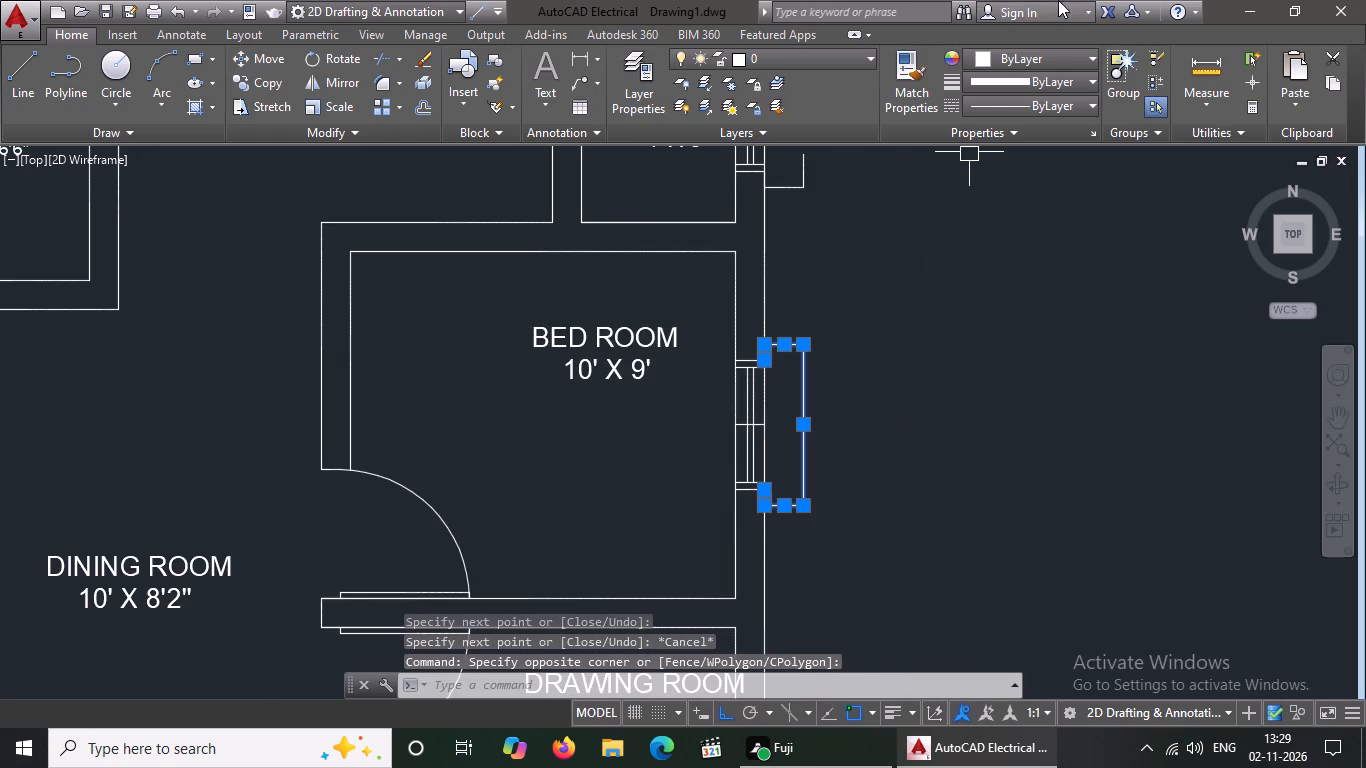
click(1005, 94)
click(1016, 108)
click(1021, 182)
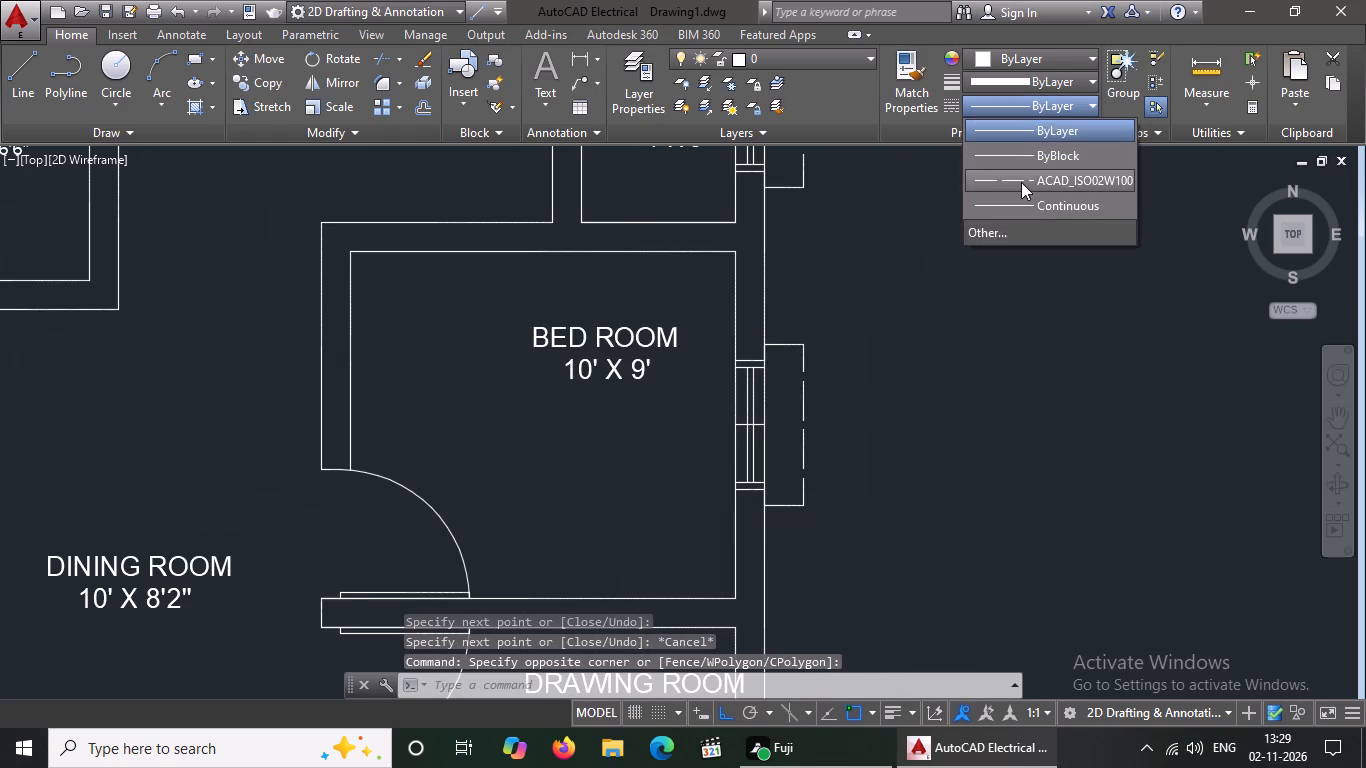
key(Escape)
Set the linetype scale of the dashed projecting outline outside the southern bedroom's window to 2.
scroll(882, 328, down, 3)
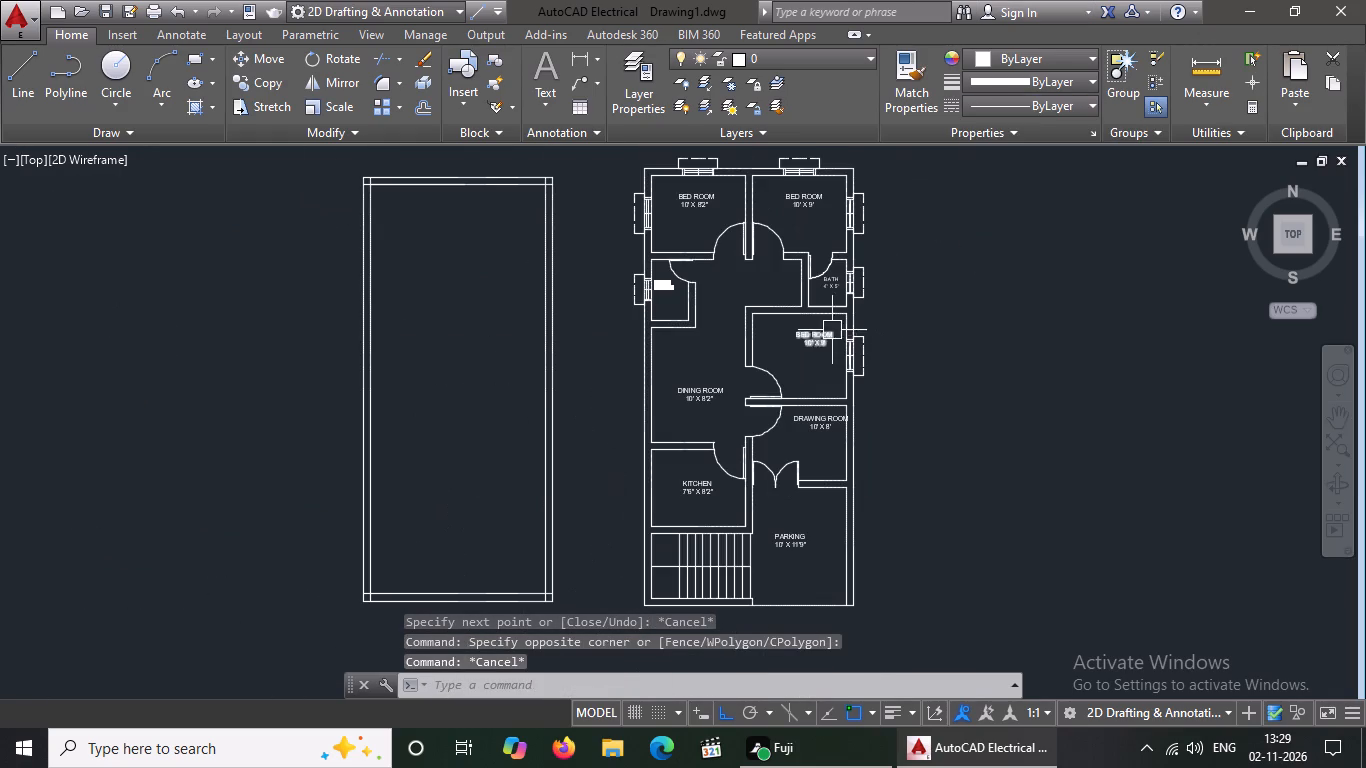
scroll(871, 296, up, 2)
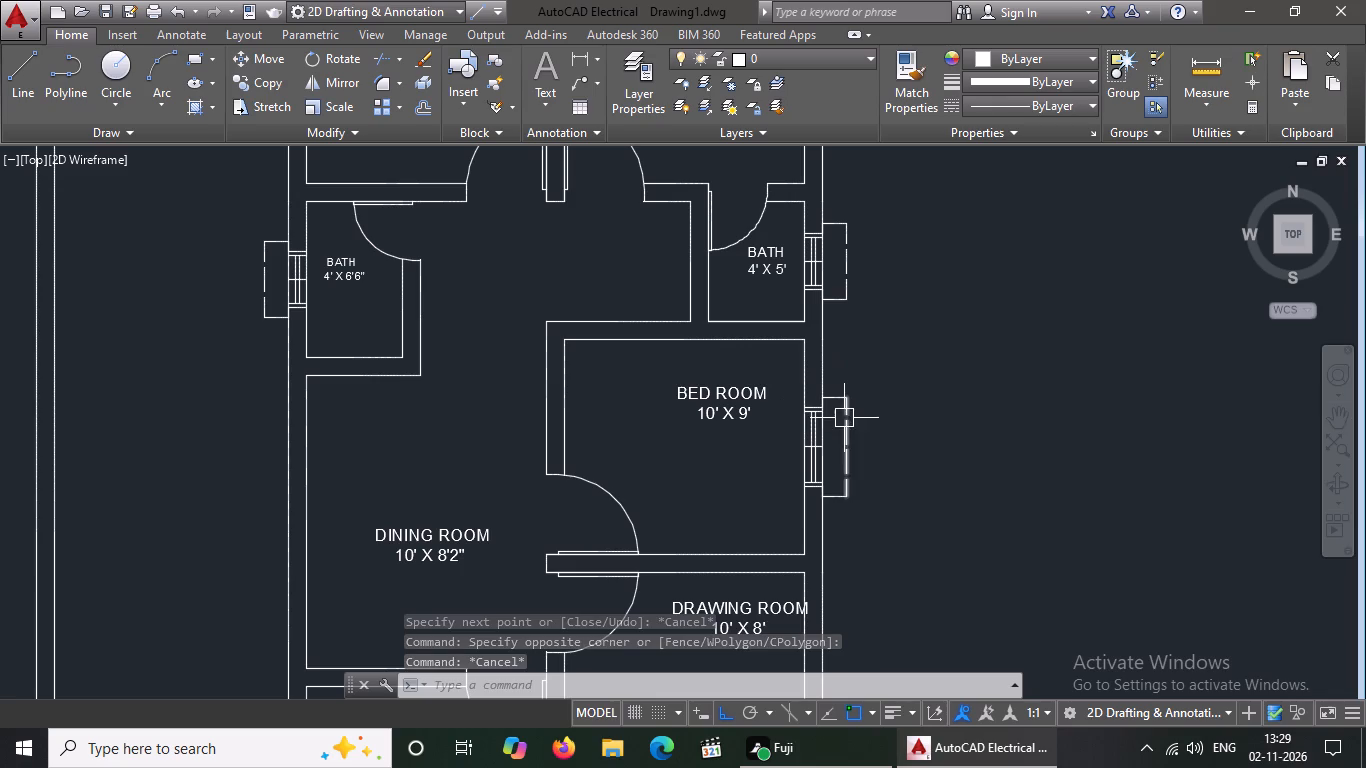
click(847, 418)
key(Escape)
scroll(820, 397, up, 3)
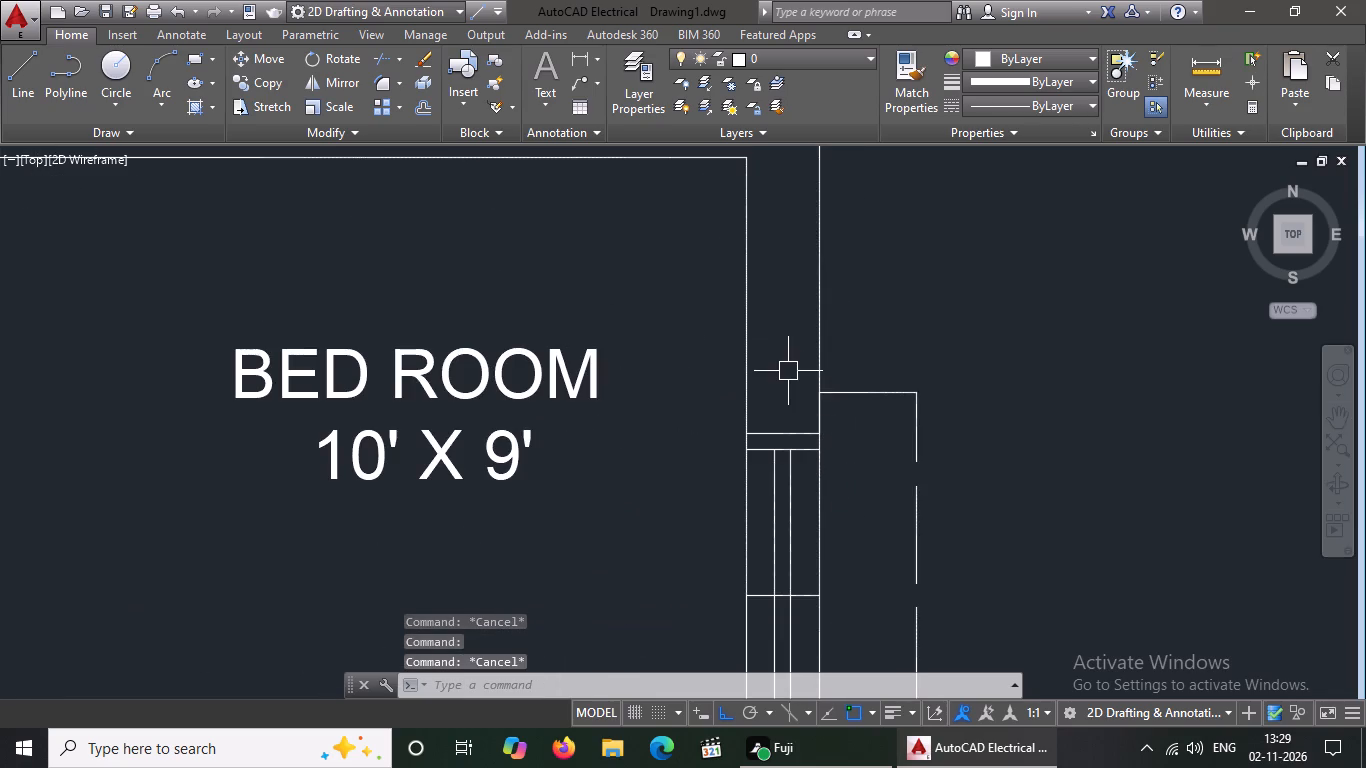
click(803, 366)
scroll(912, 438, down, 3)
right_click(955, 456)
key(Escape)
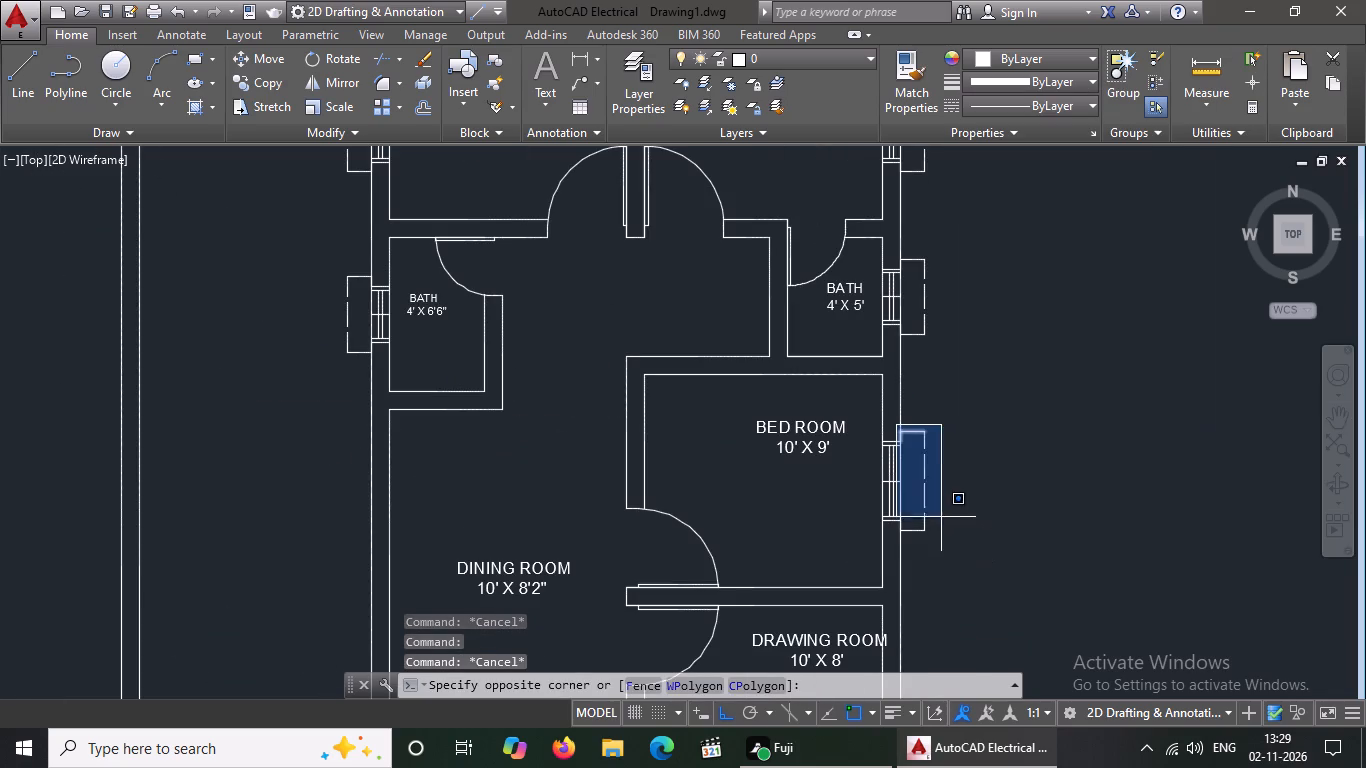
click(977, 552)
right_click(981, 532)
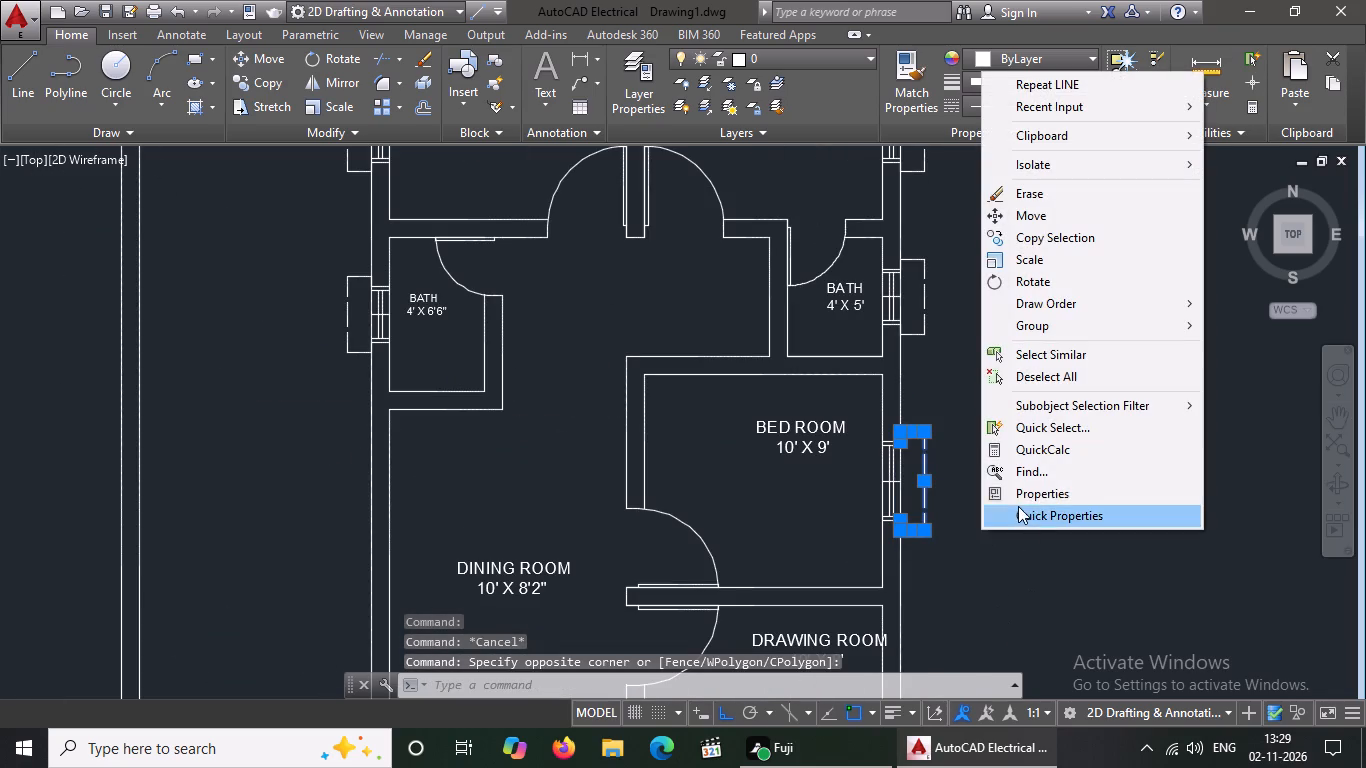
click(1022, 488)
click(157, 191)
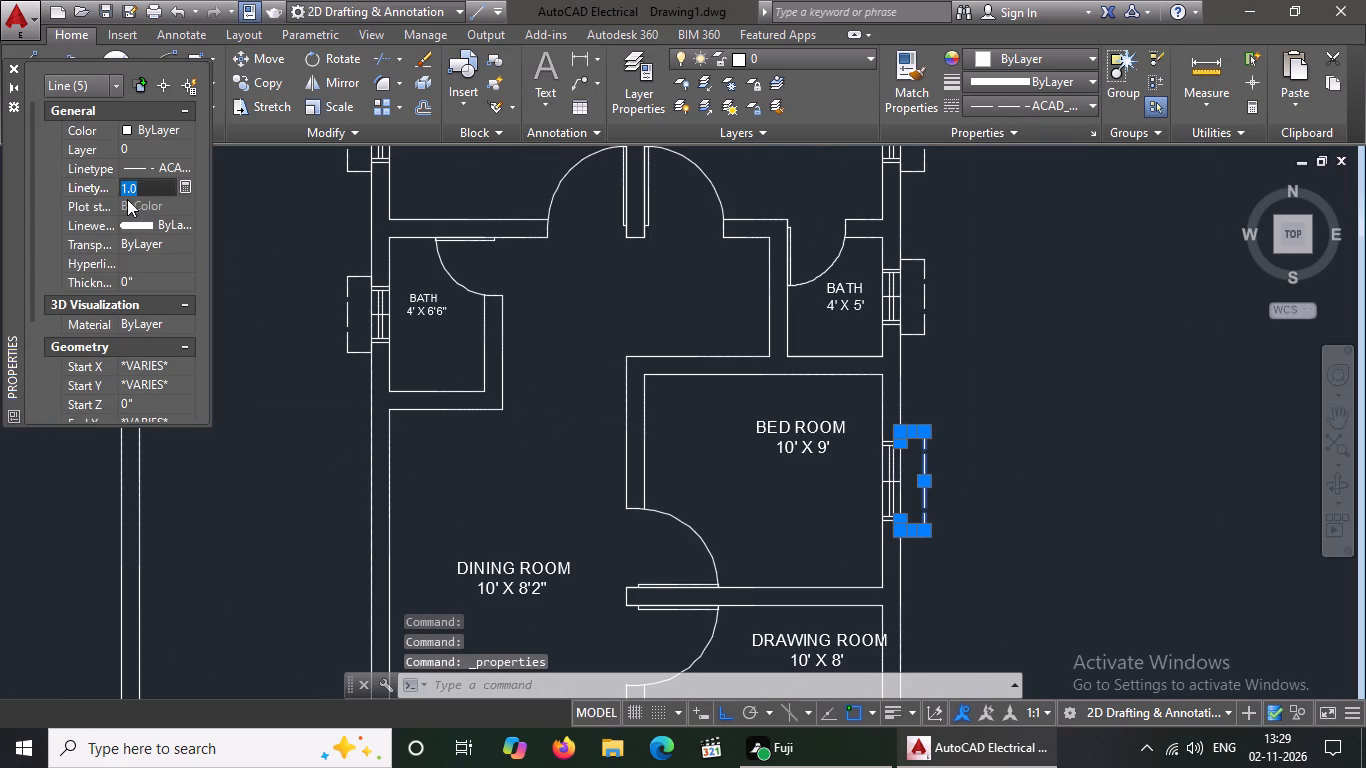
key(BackSpace)
key(BackSpace)
key(2)
key(Return)
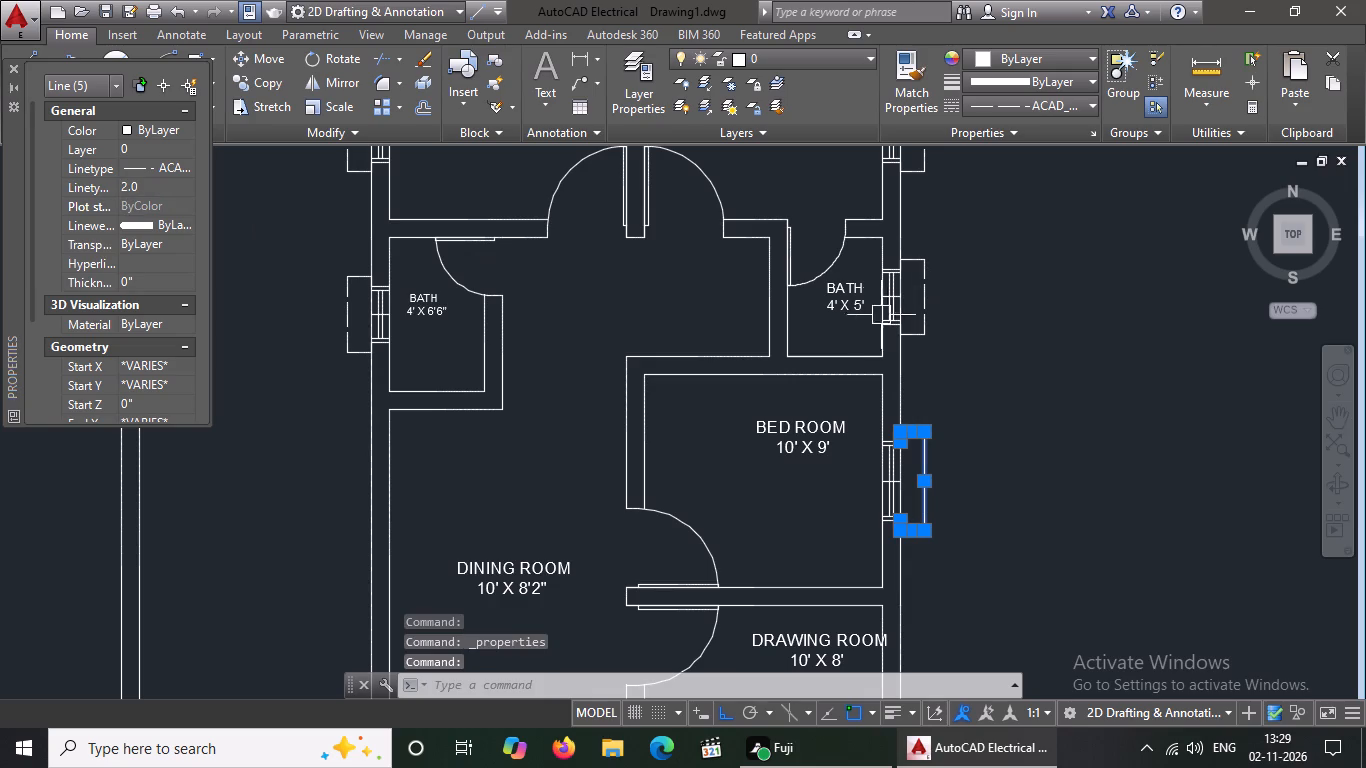
Set the linetype scale of the southern bedroom window's projecting outline to 1.5.
click(146, 180)
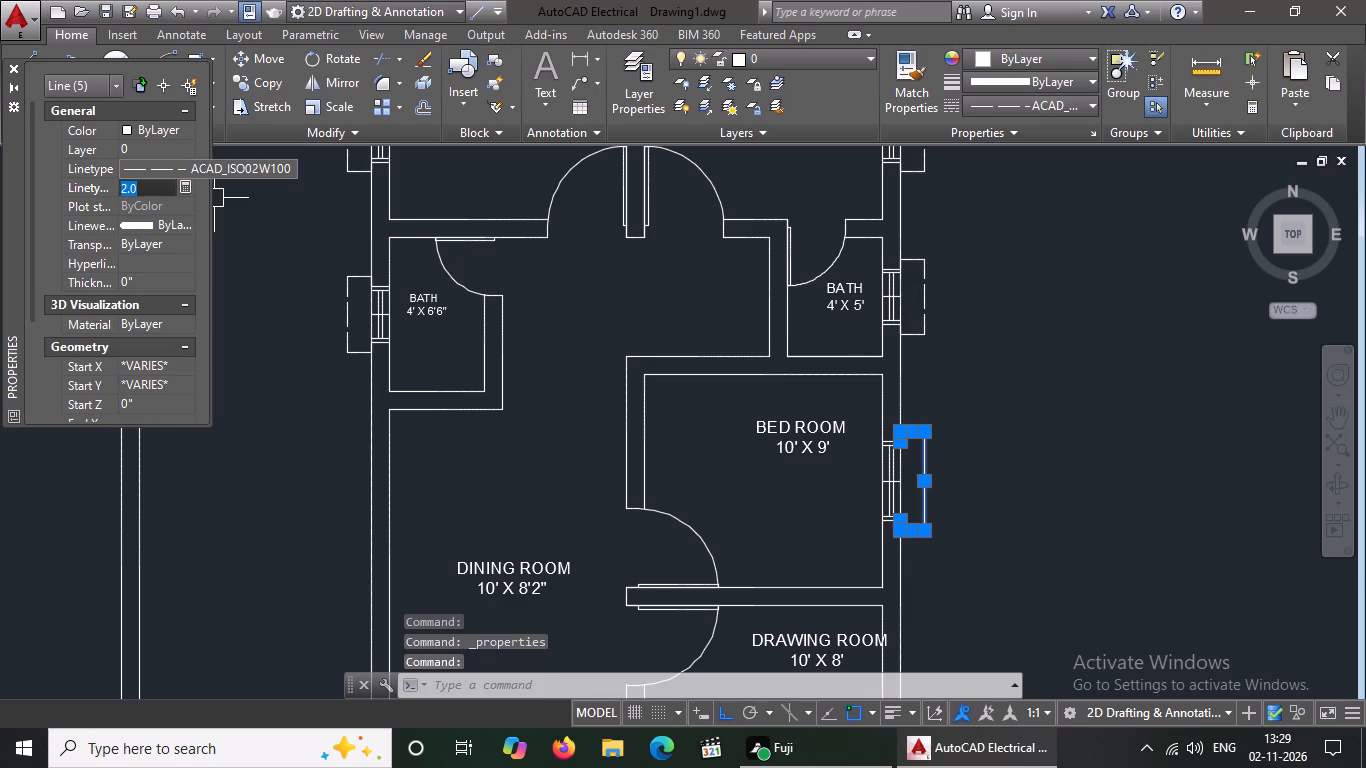
key(BackSpace)
key(BackSpace)
text(1.5)
key(Return)
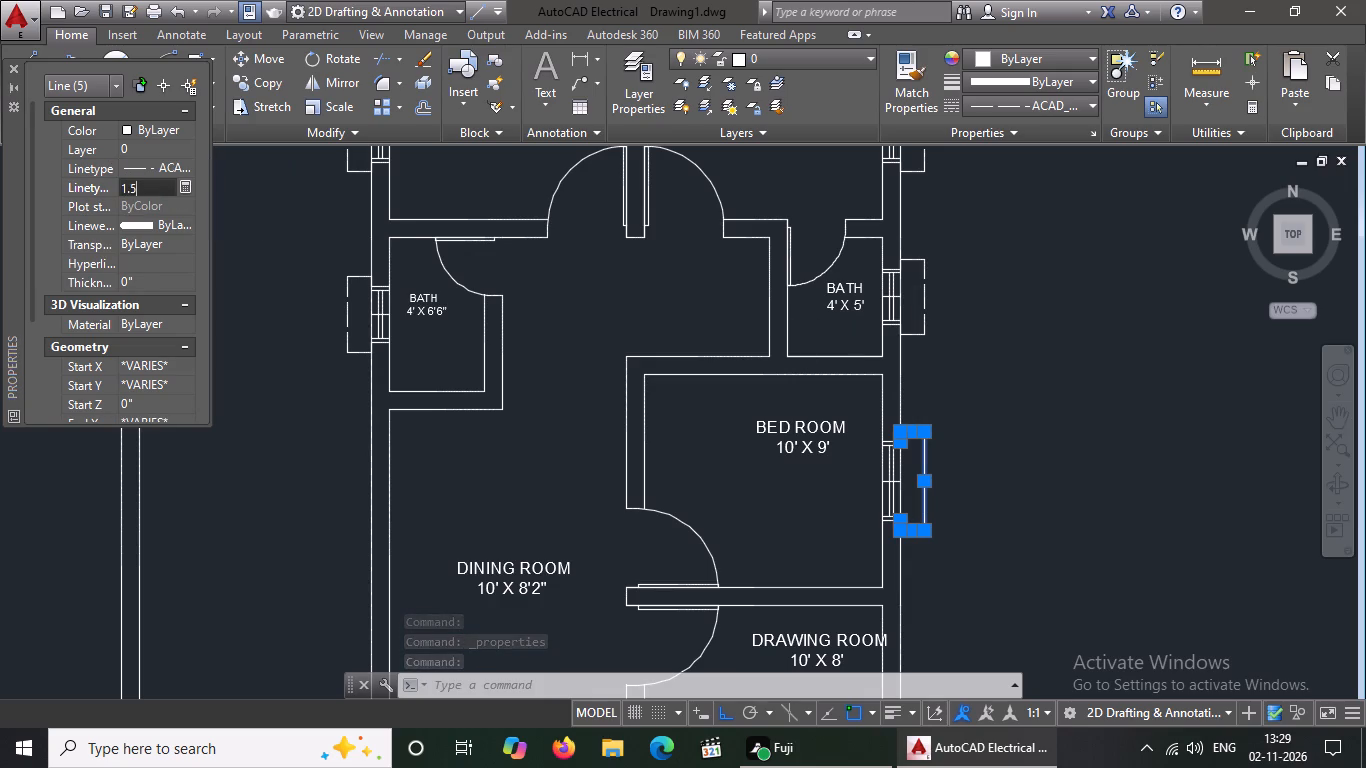
scroll(531, 319, down, 1)
key(Escape)
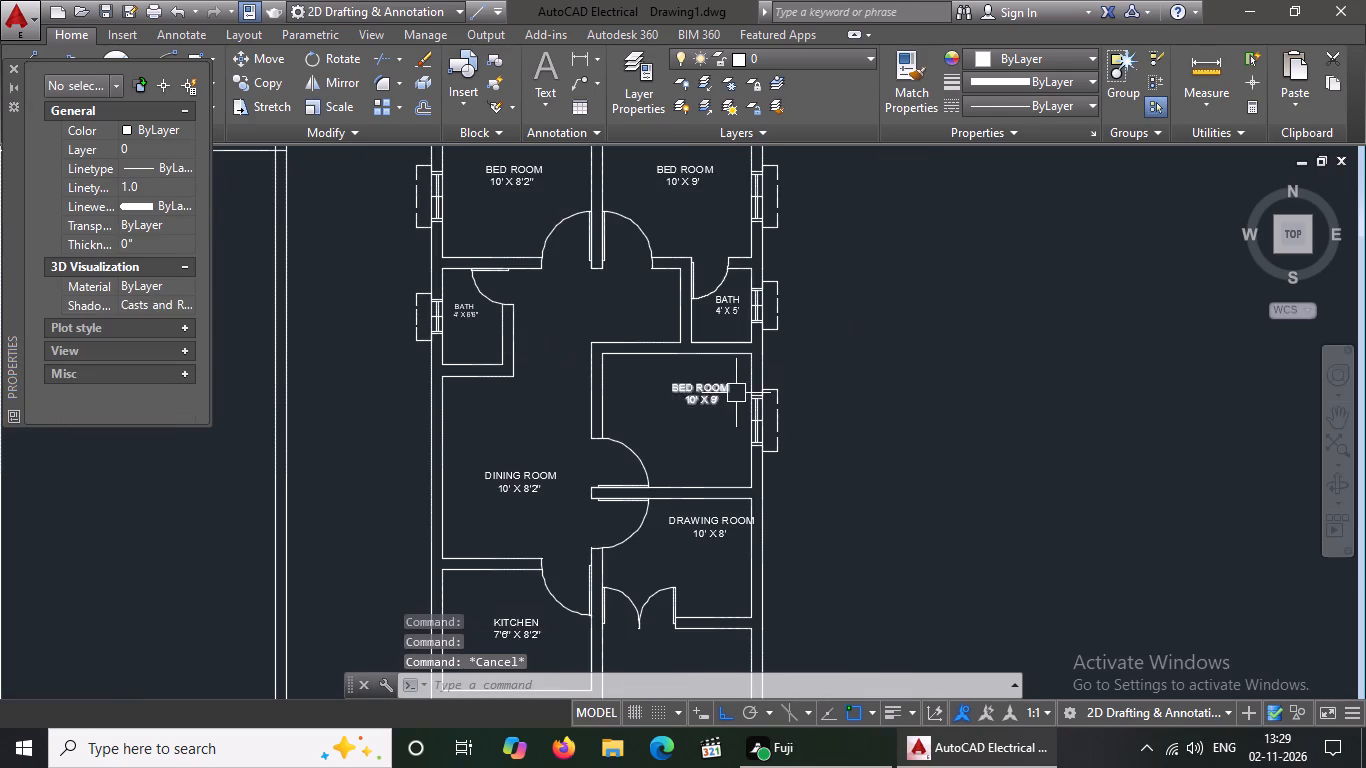
Draw a 9" line west across the dining room's west wall from the midpoint of its inner face.
scroll(757, 408, up, 2)
scroll(797, 399, down, 2)
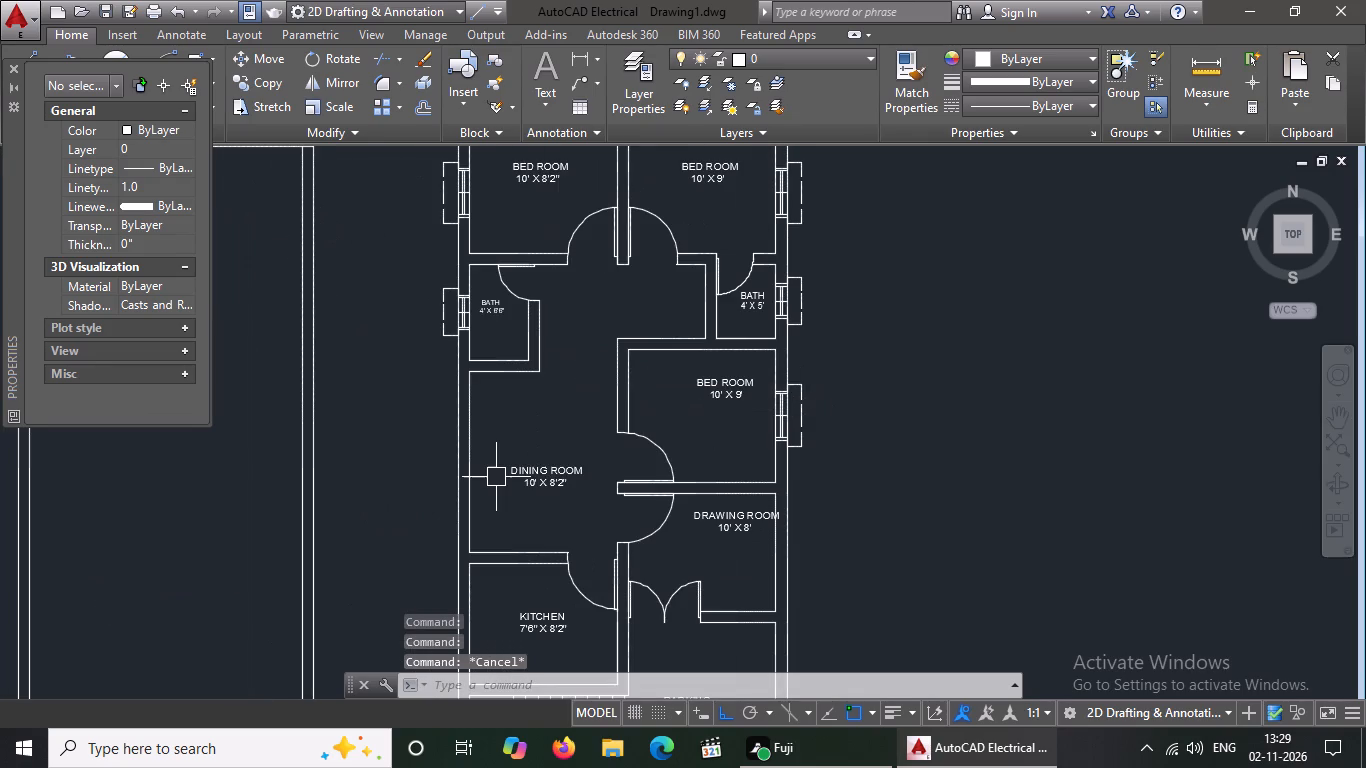
scroll(496, 477, up, 1)
scroll(513, 455, down, 2)
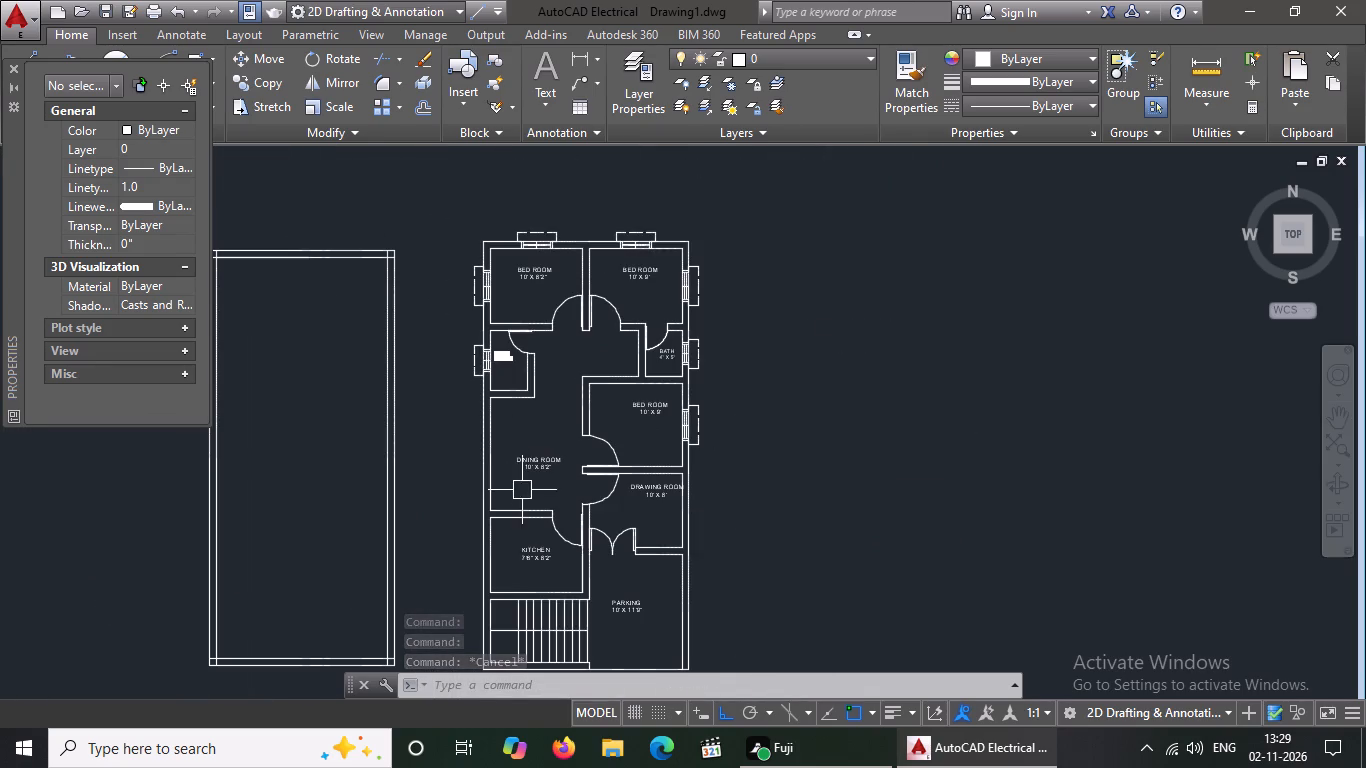
scroll(510, 504, up, 2)
key(l)
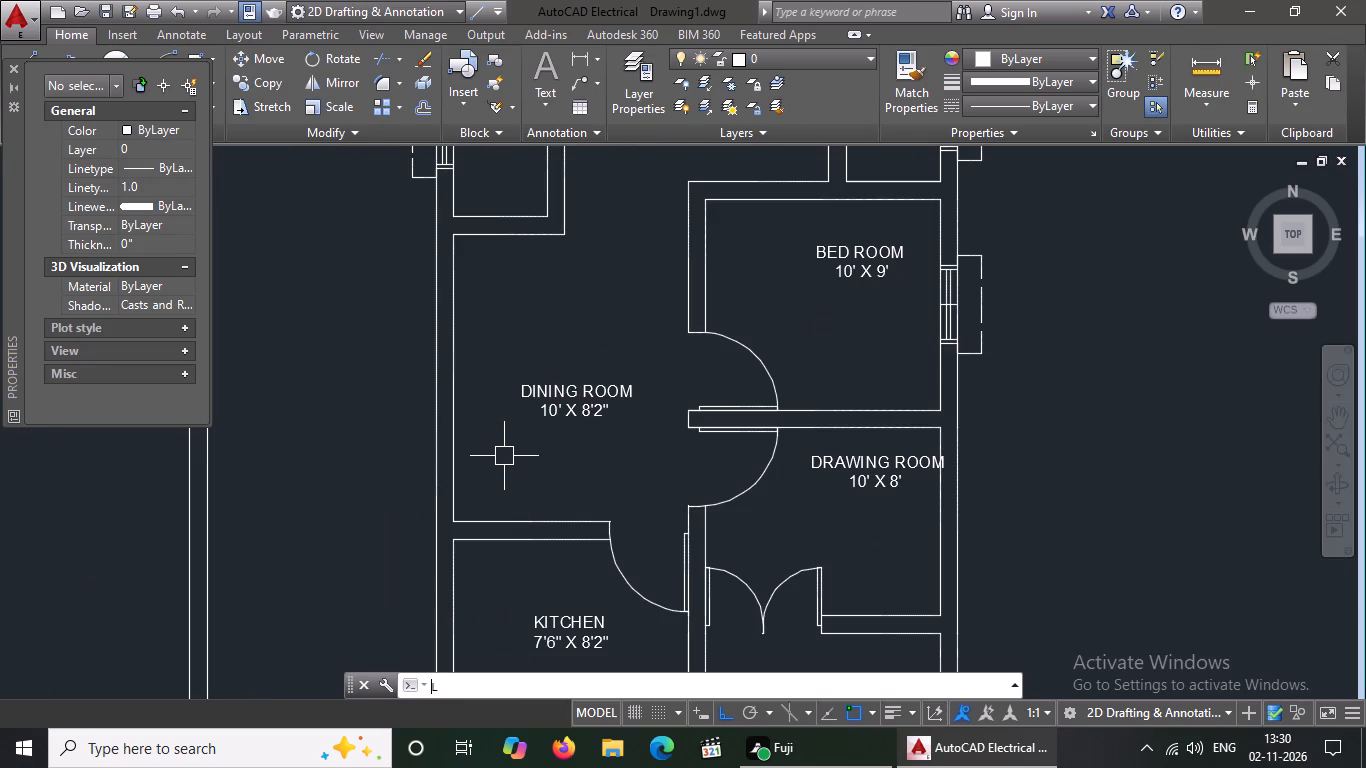
key(Return)
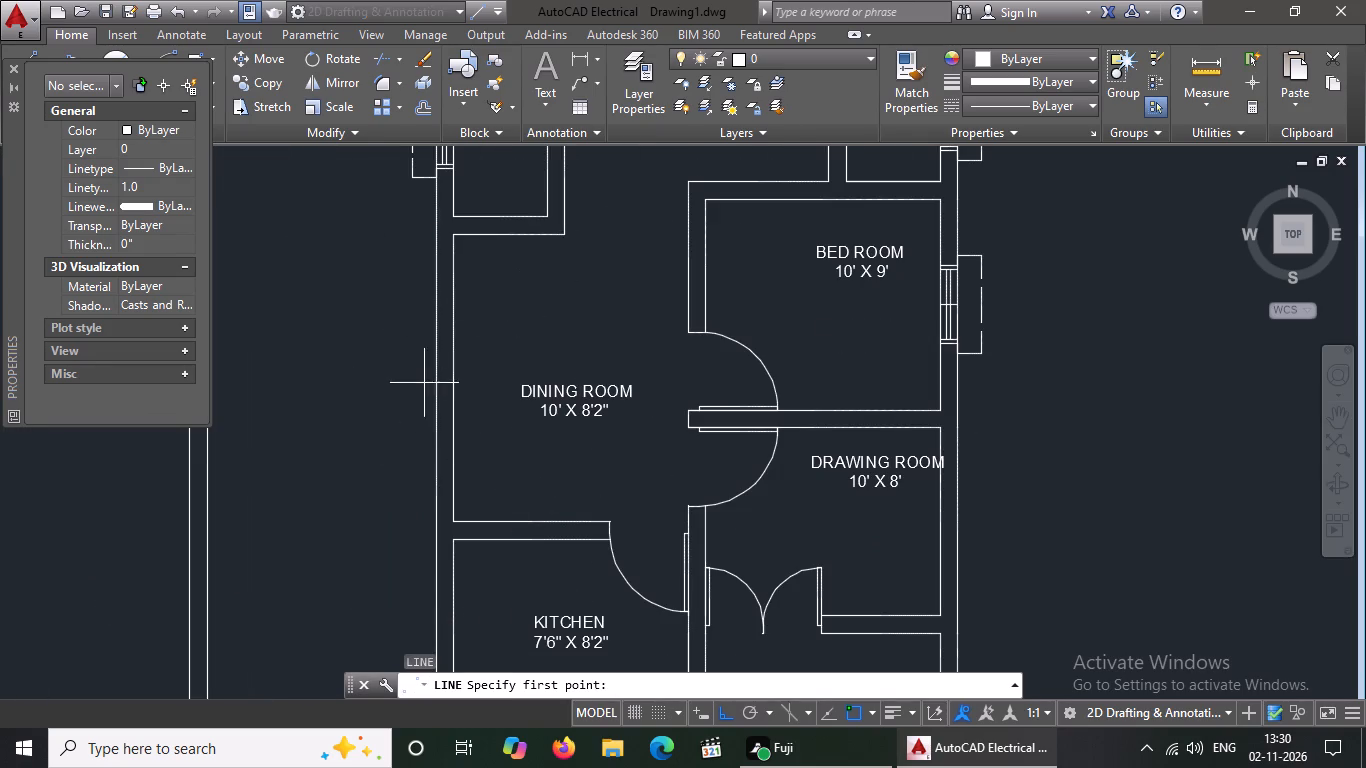
click(448, 377)
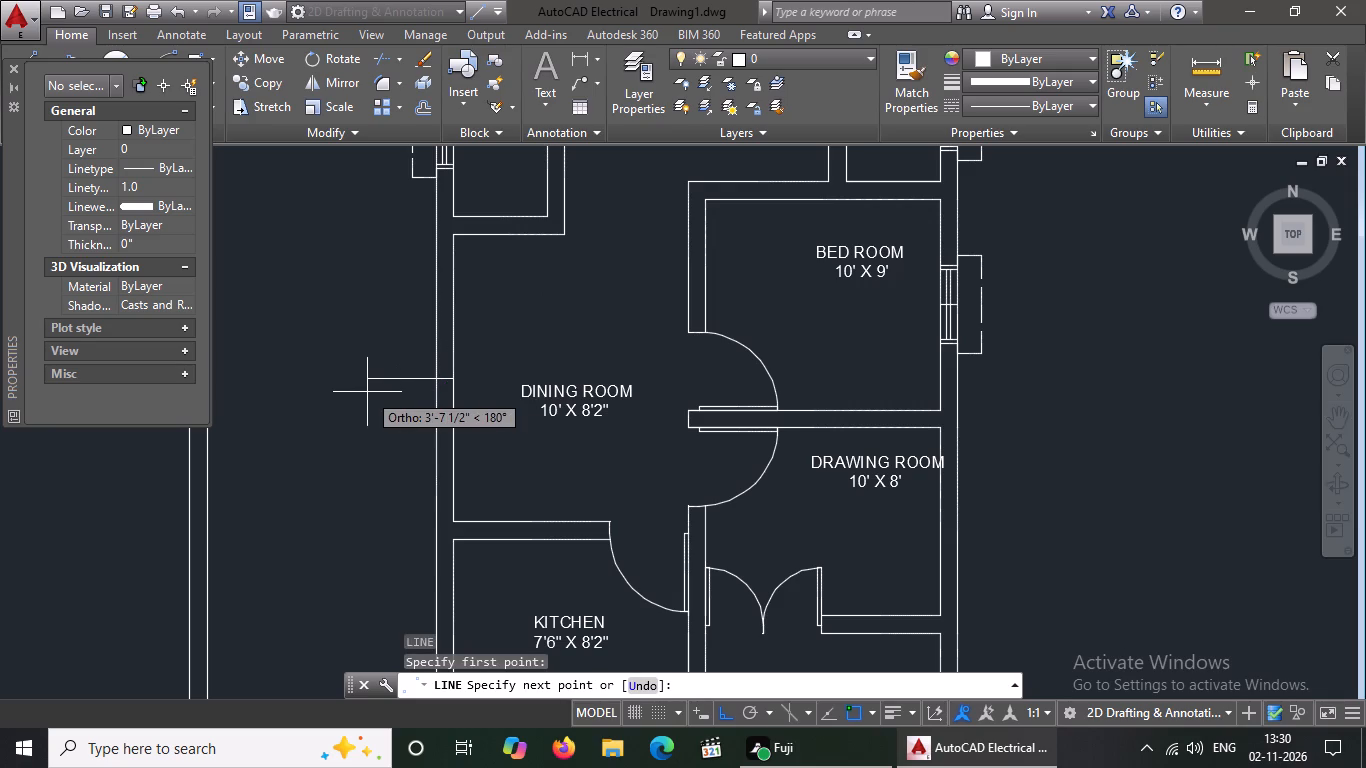
text(9")
key(Return)
key(Return)
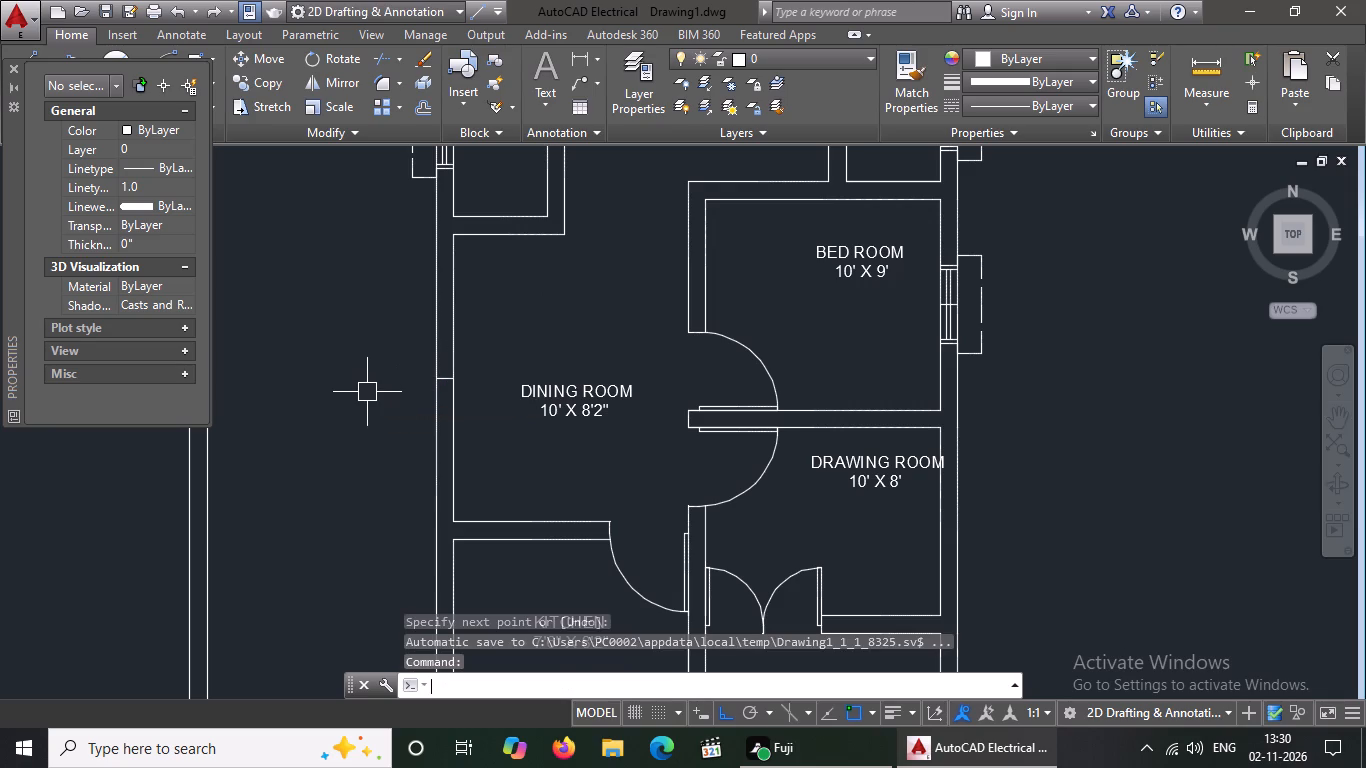
Offset the dining room's wall-crossing line northward three times in succession at 1.5' spacing.
key(o)
key(Return)
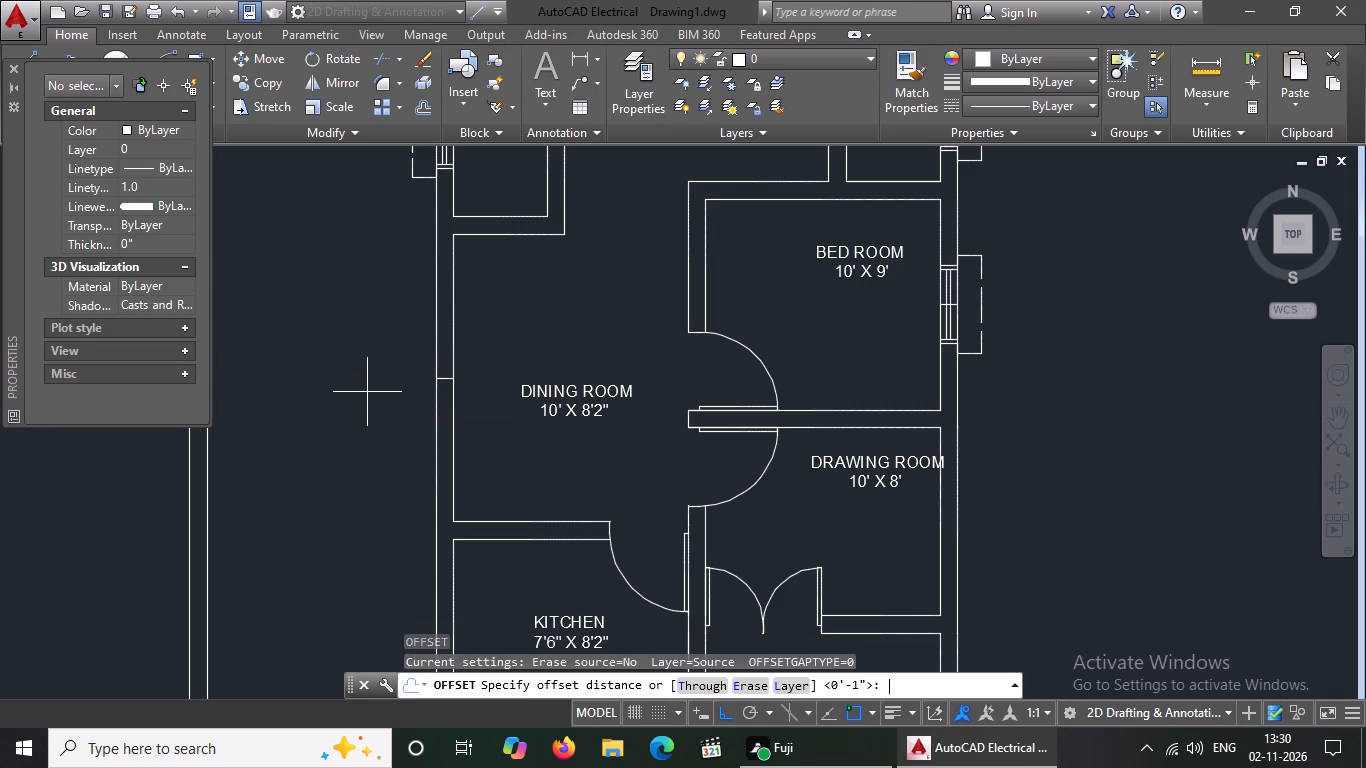
text(1.5')
key(Return)
scroll(442, 372, up, 2)
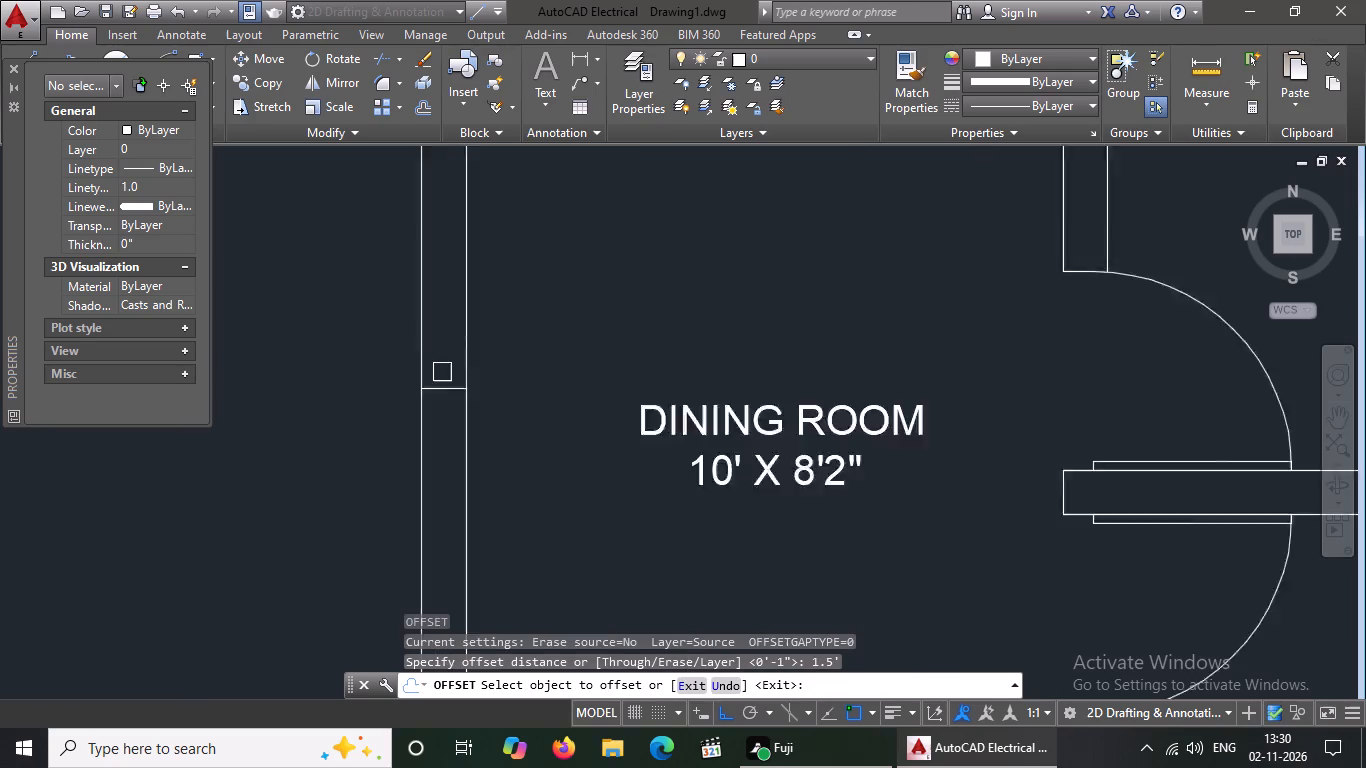
scroll(442, 372, up, 1)
click(434, 398)
click(449, 327)
scroll(449, 327, down, 3)
scroll(446, 287, up, 2)
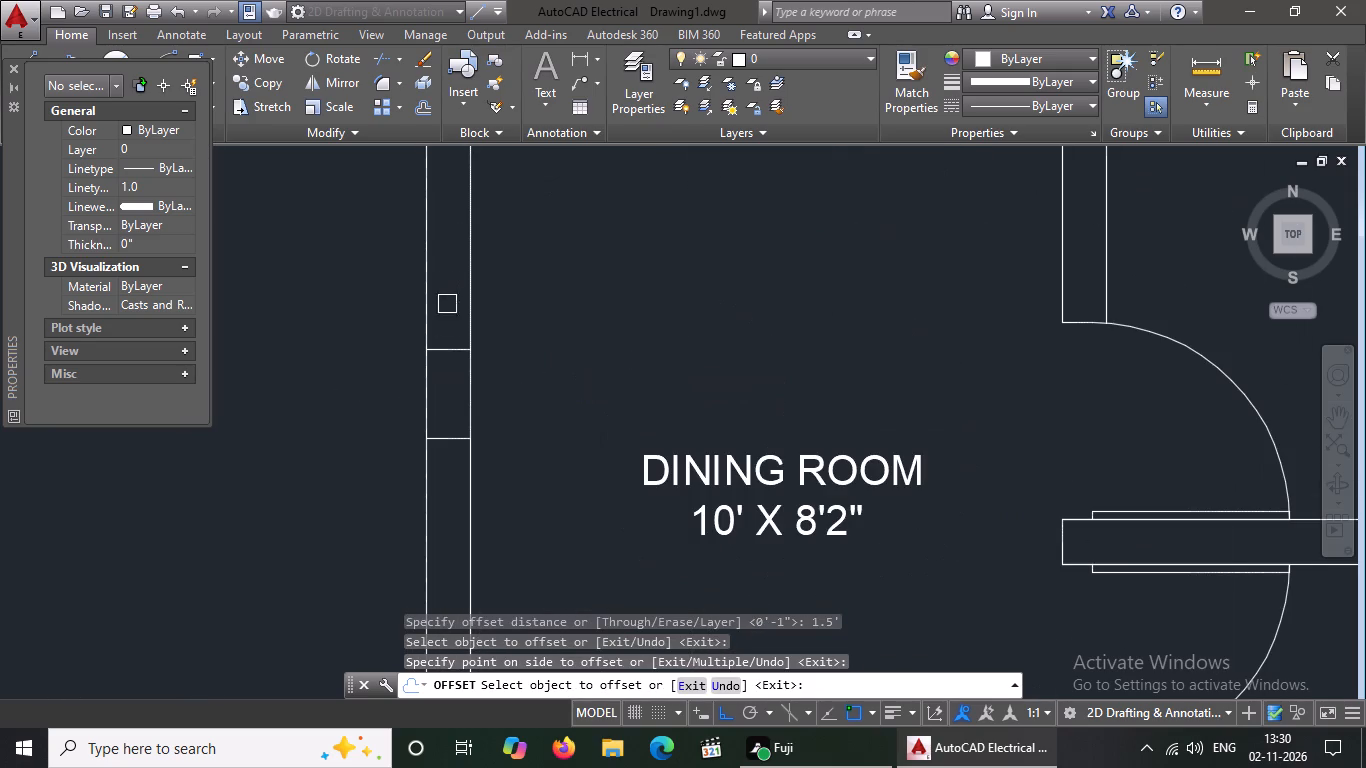
click(443, 352)
click(443, 304)
scroll(445, 299, down, 2)
scroll(444, 287, up, 2)
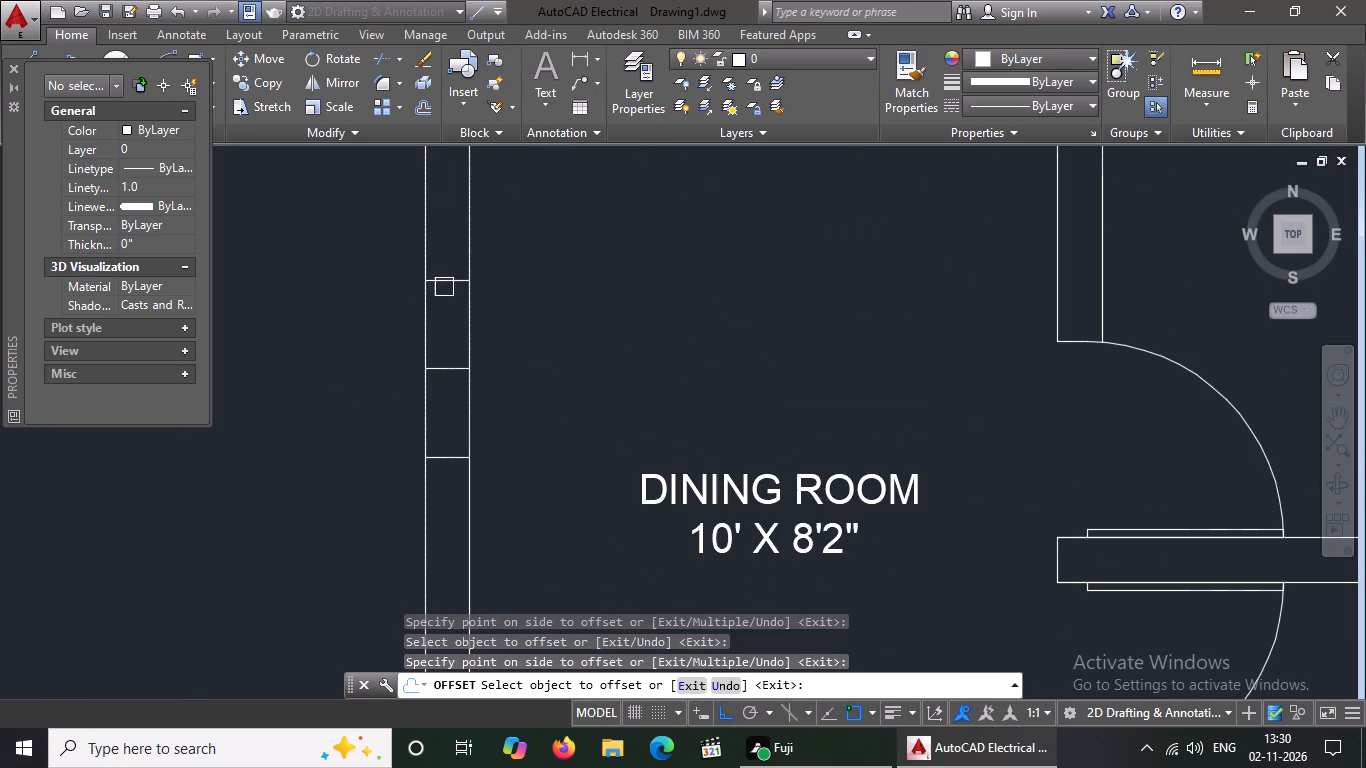
drag(446, 281, 453, 247)
click(457, 218)
Offset the dining room's original wall-crossing line southward three times in succession at the same 1.5' spacing.
scroll(457, 254, down, 1)
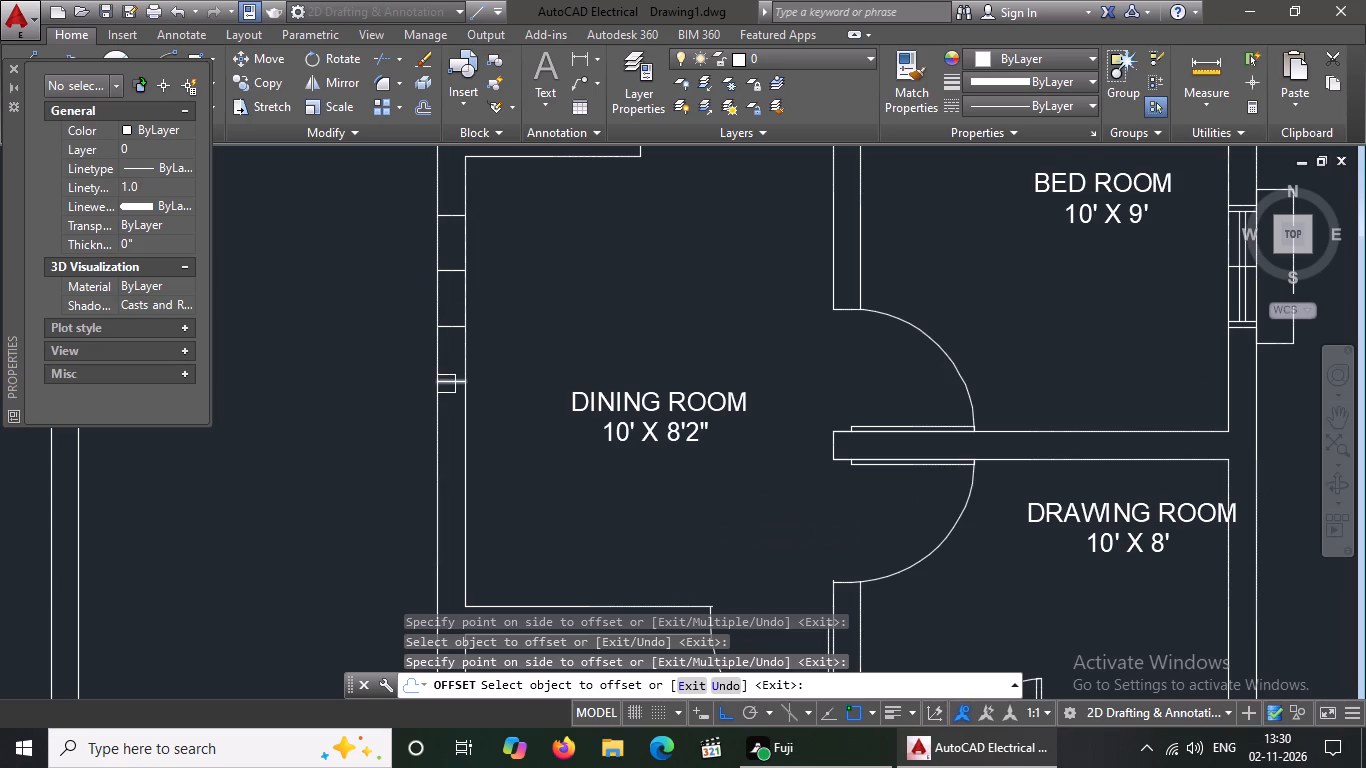
click(453, 383)
click(451, 437)
click(442, 435)
click(451, 511)
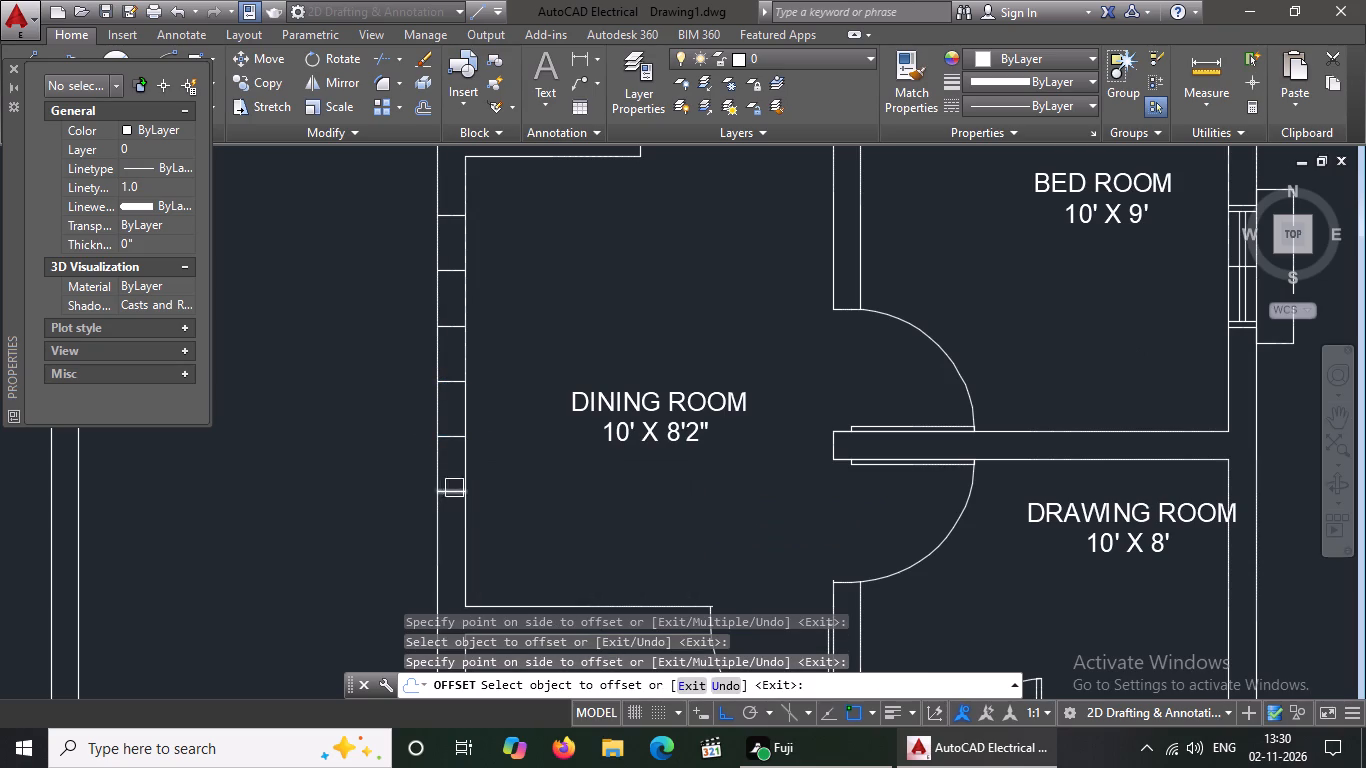
click(449, 492)
click(456, 549)
key(Escape)
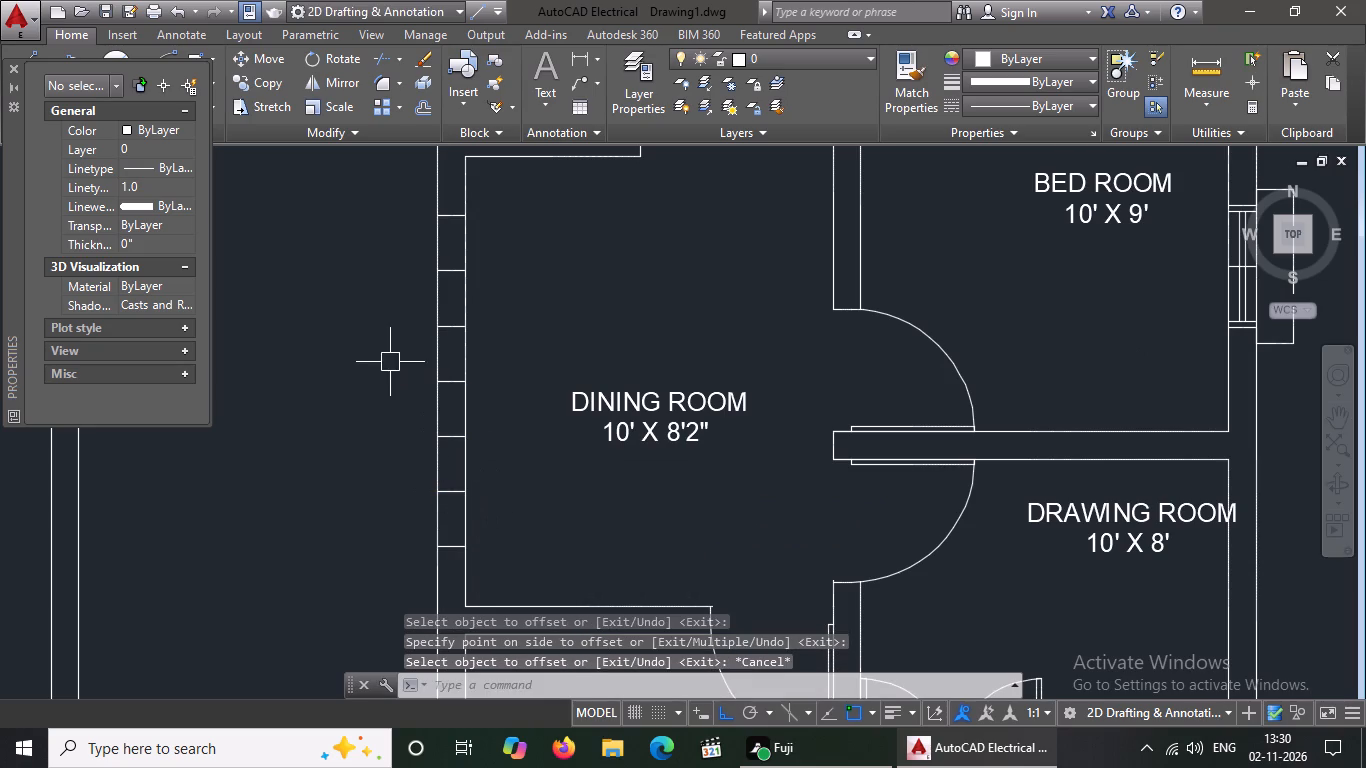
Delete the original middle crossing line in the dining room's west wall.
drag(389, 359, 418, 370)
click(575, 415)
key(Delete)
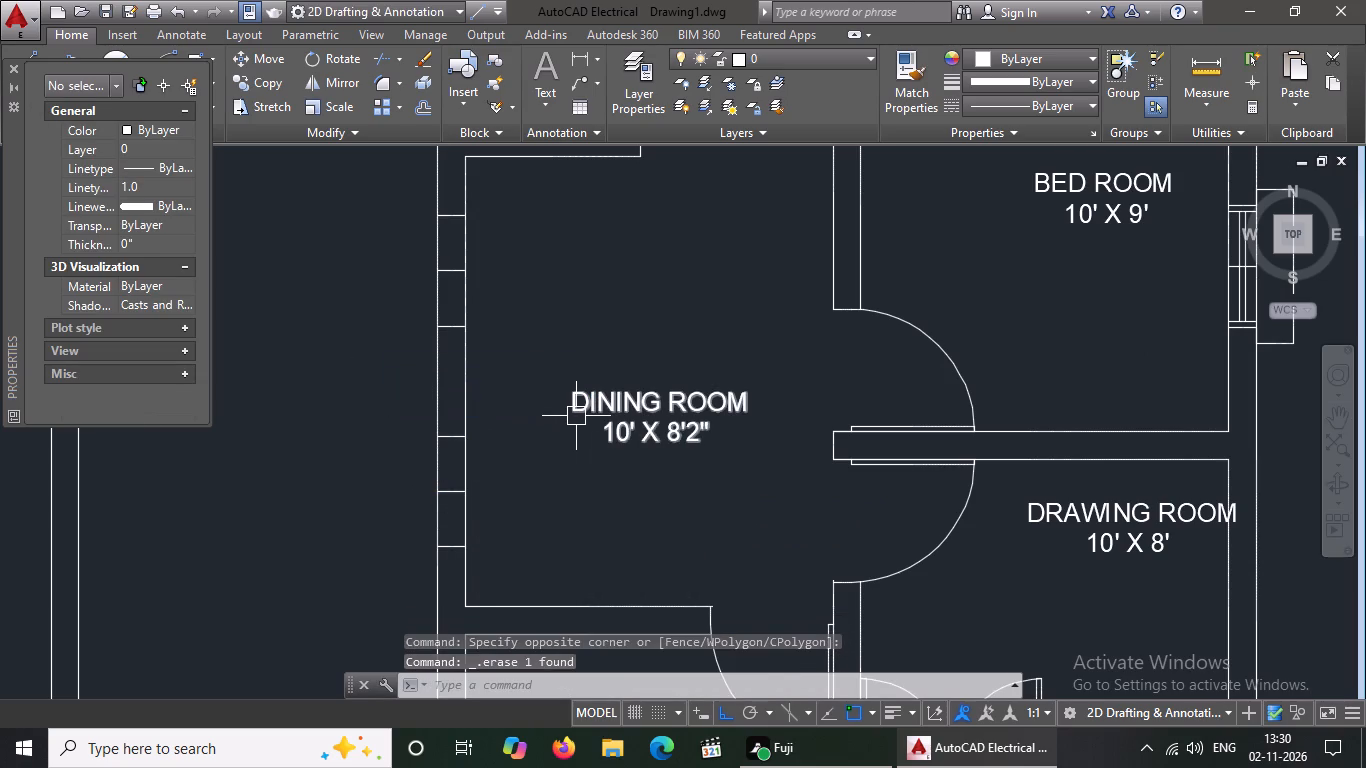
Draw a vertical centre line through the dining room's northern window, between the midpoints of its north and south end lines.
scroll(501, 387, down, 1)
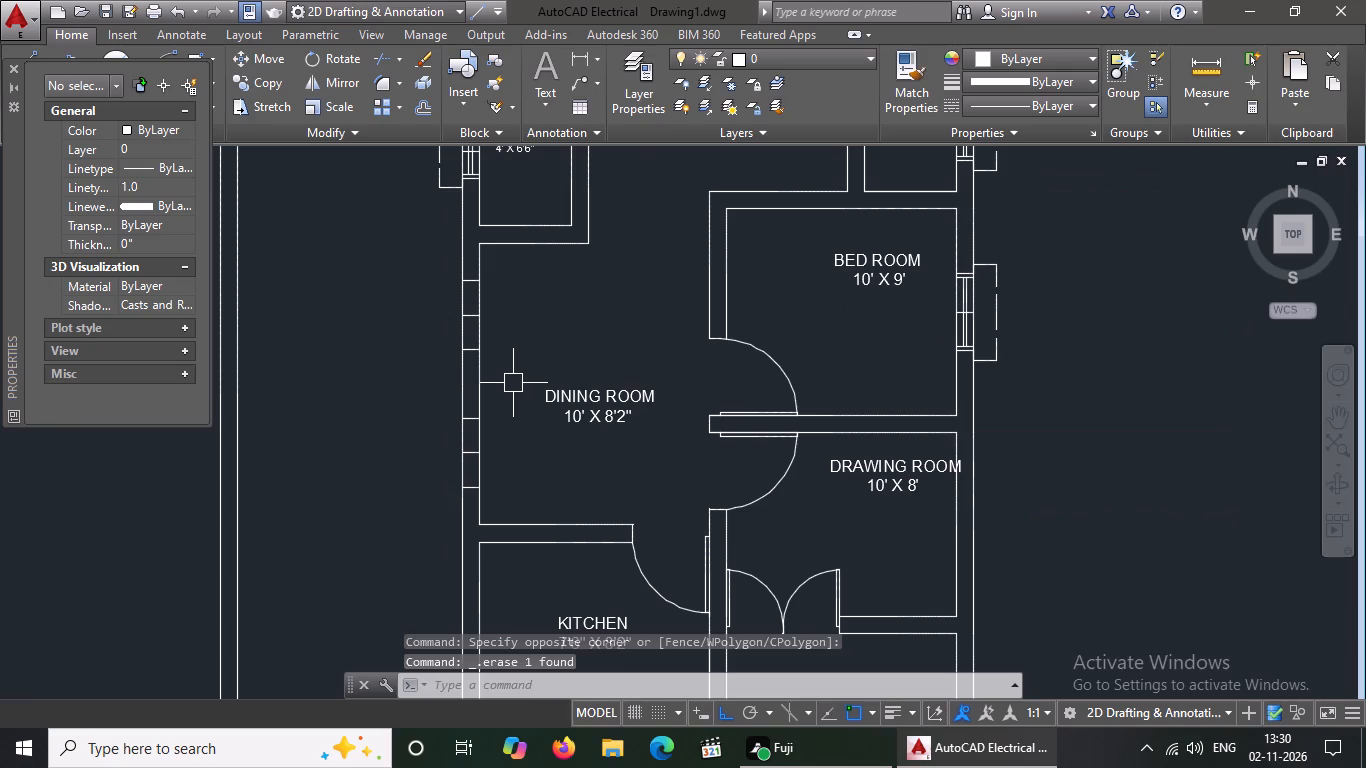
key(Escape)
key(l)
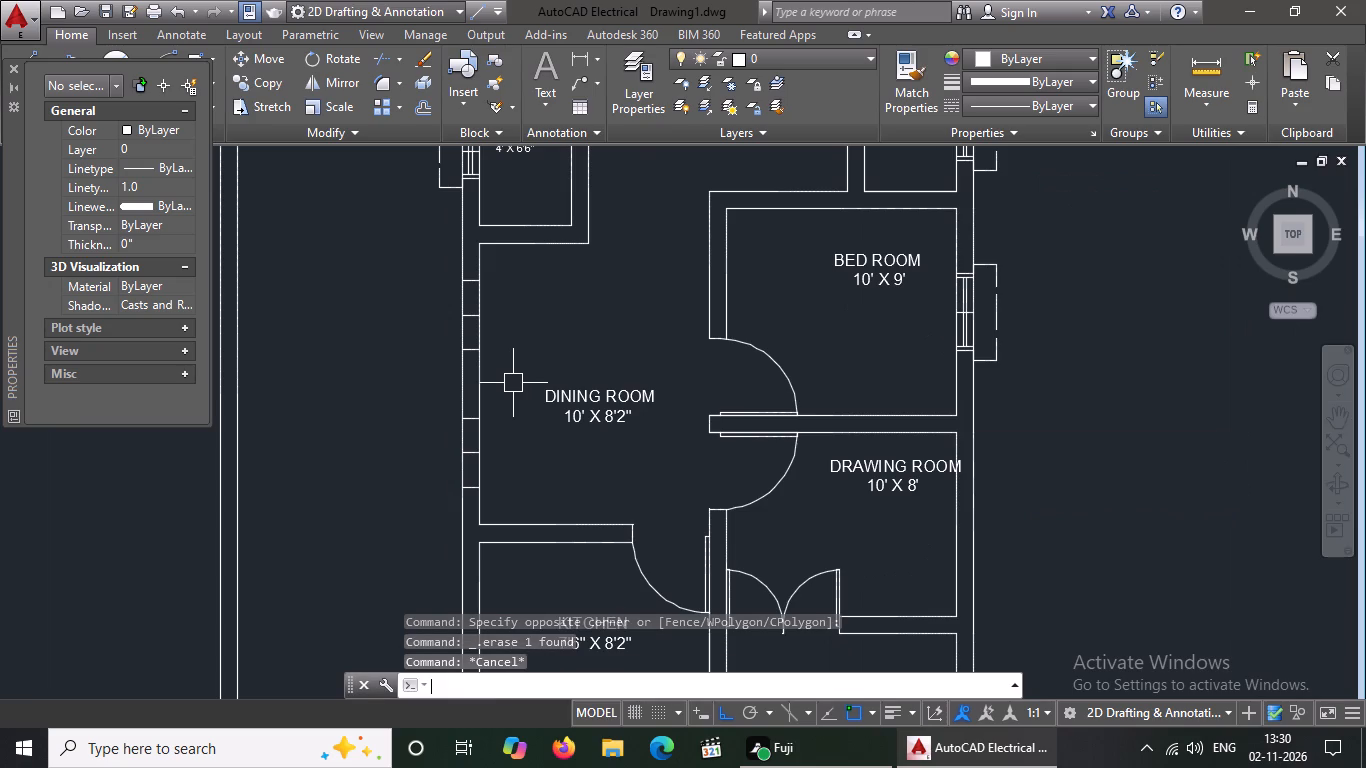
key(Return)
scroll(465, 283, up, 2)
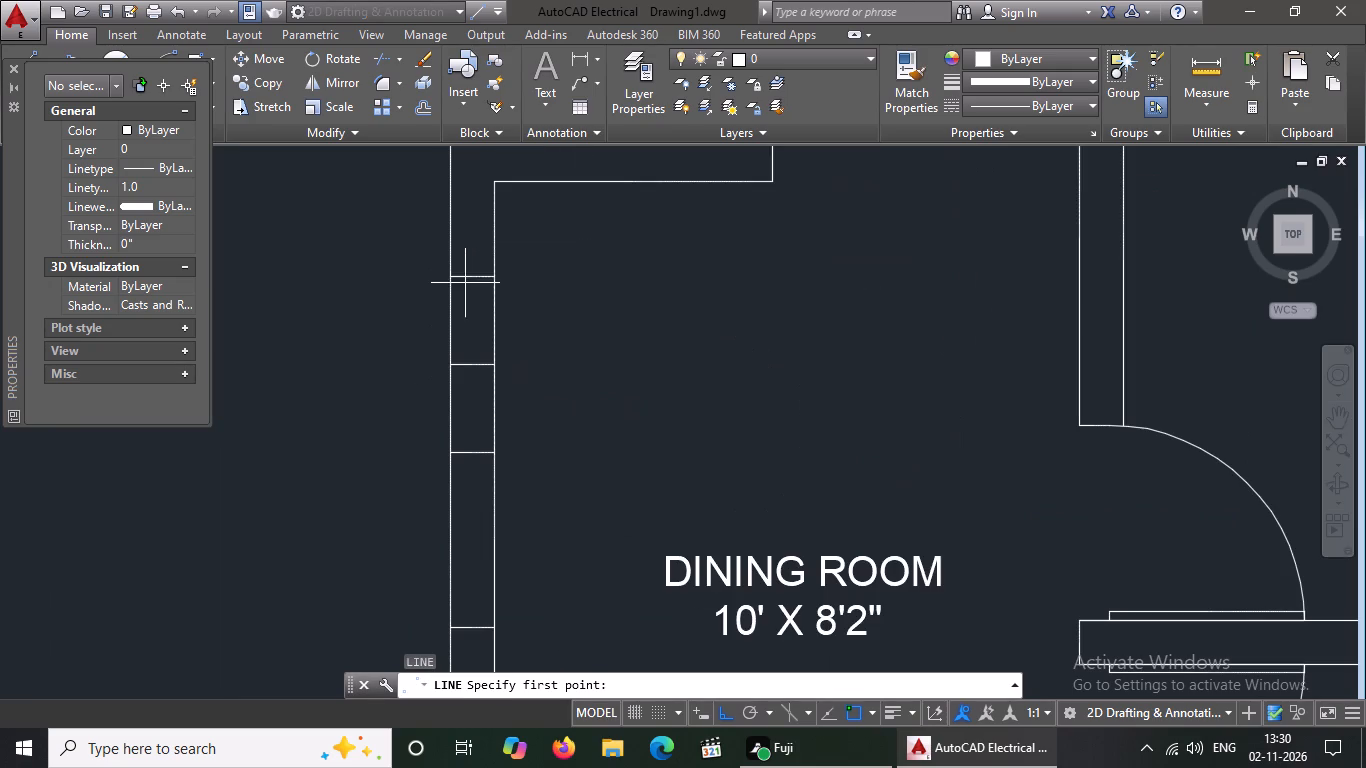
click(465, 270)
click(470, 458)
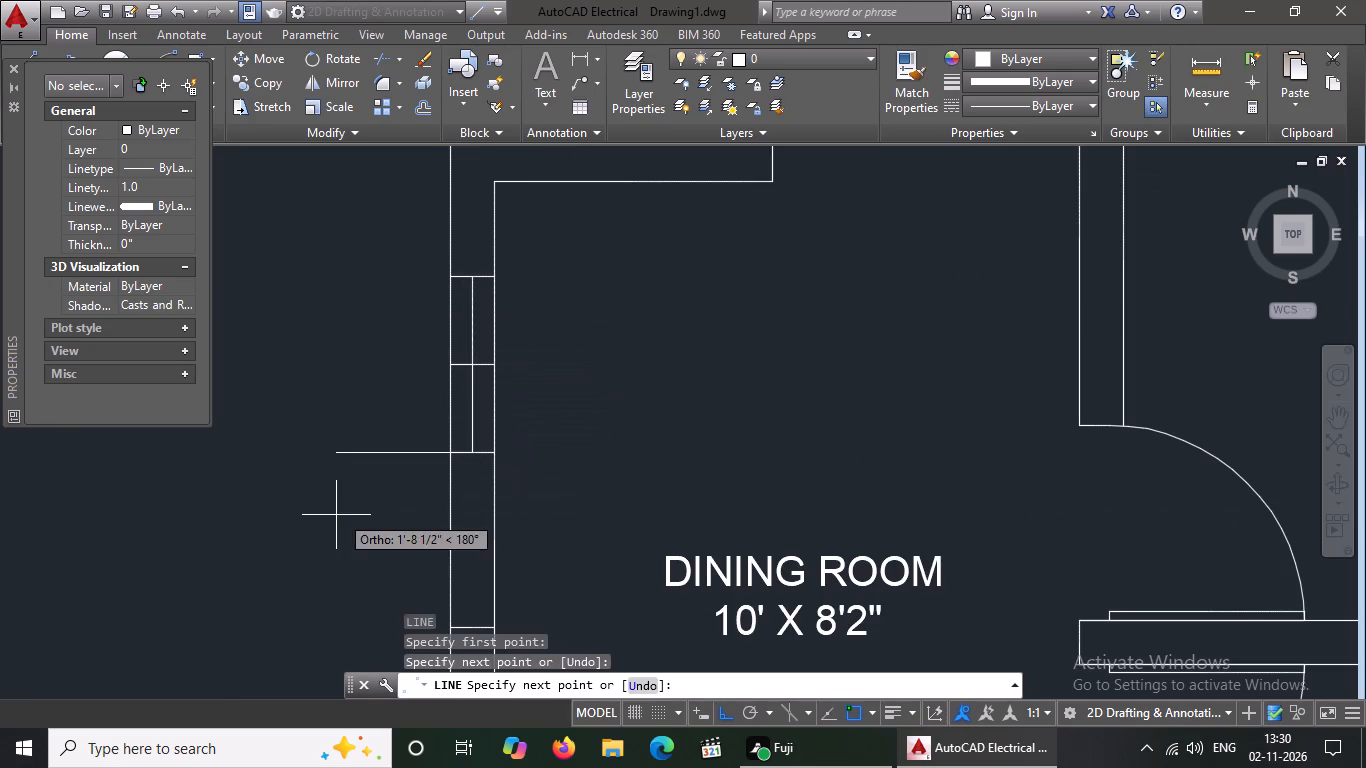
key(Escape)
Draw a vertical centre line through the dining room's southern window, between the midpoints of its north and south end lines.
key(l)
key(Return)
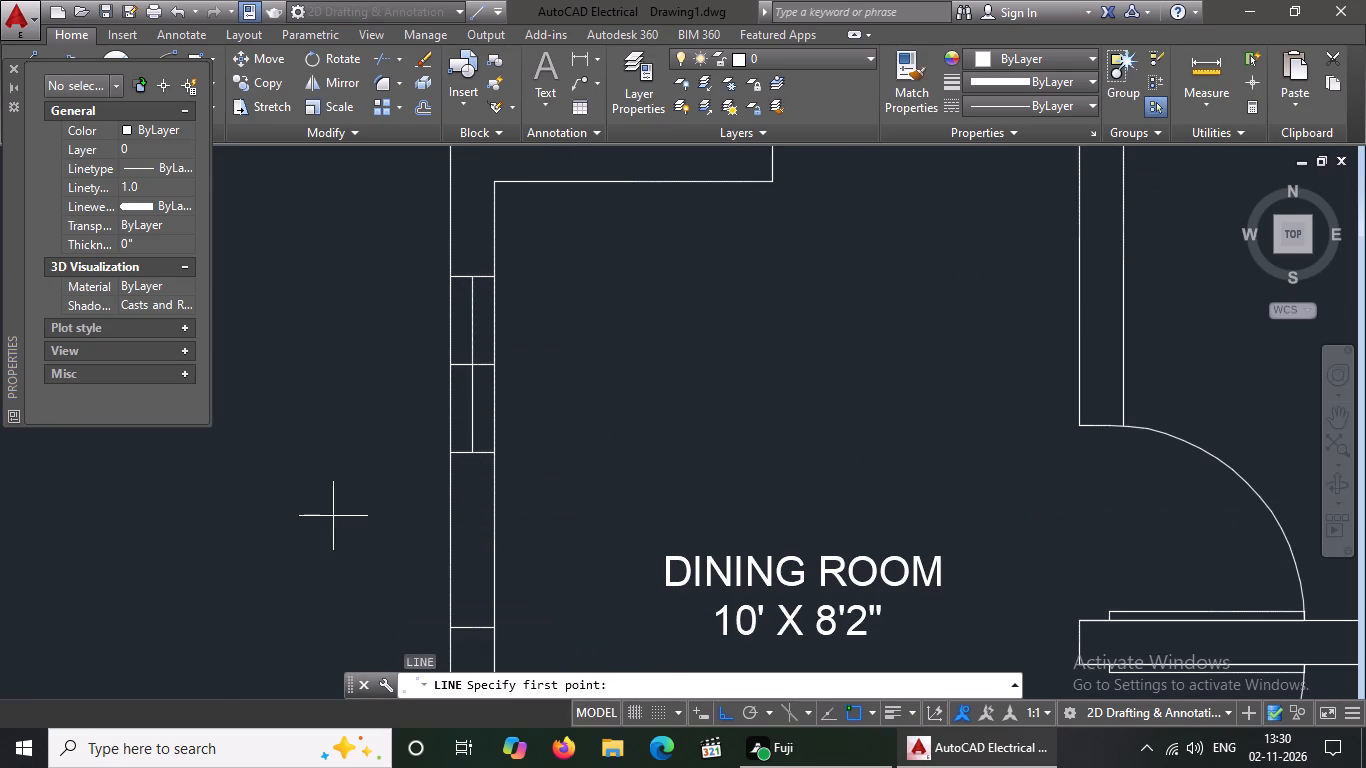
scroll(532, 458, down, 3)
scroll(514, 508, up, 3)
click(519, 479)
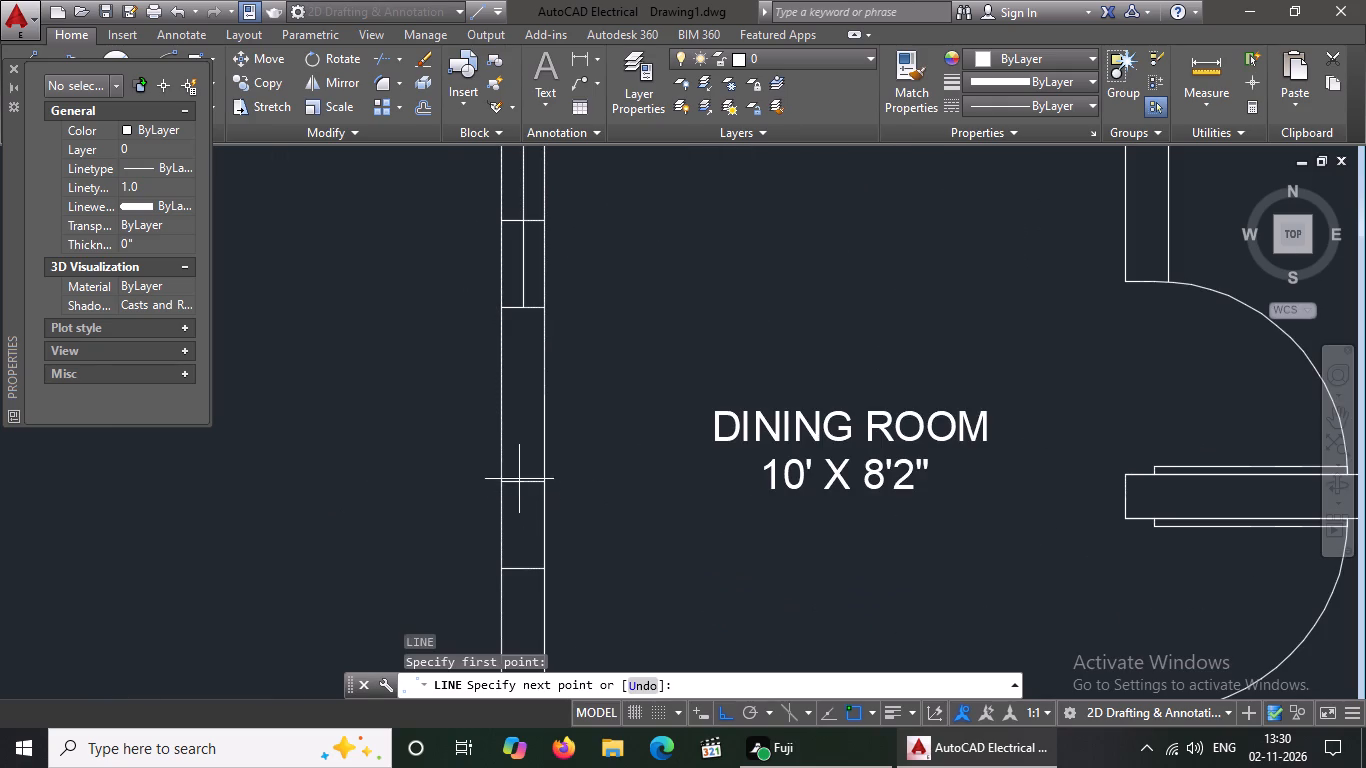
scroll(519, 486, down, 2)
click(521, 555)
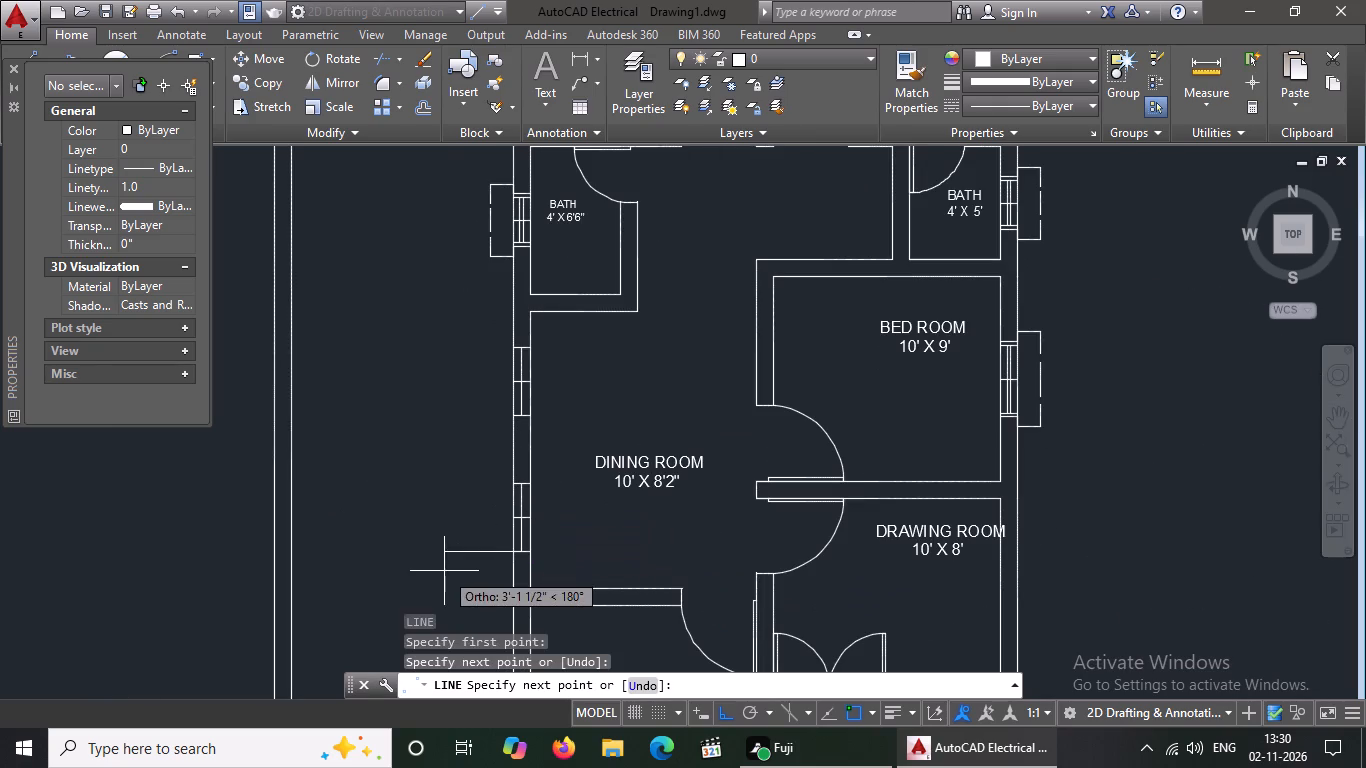
key(Escape)
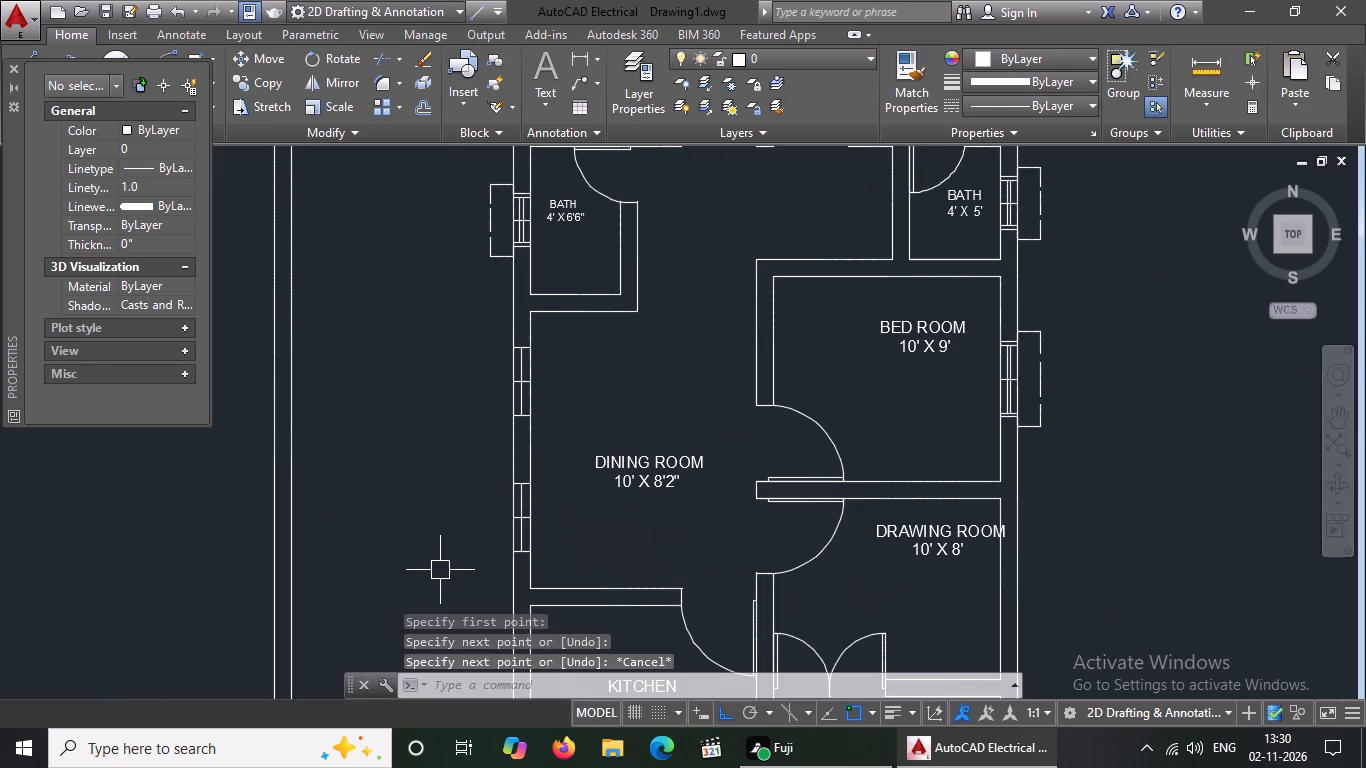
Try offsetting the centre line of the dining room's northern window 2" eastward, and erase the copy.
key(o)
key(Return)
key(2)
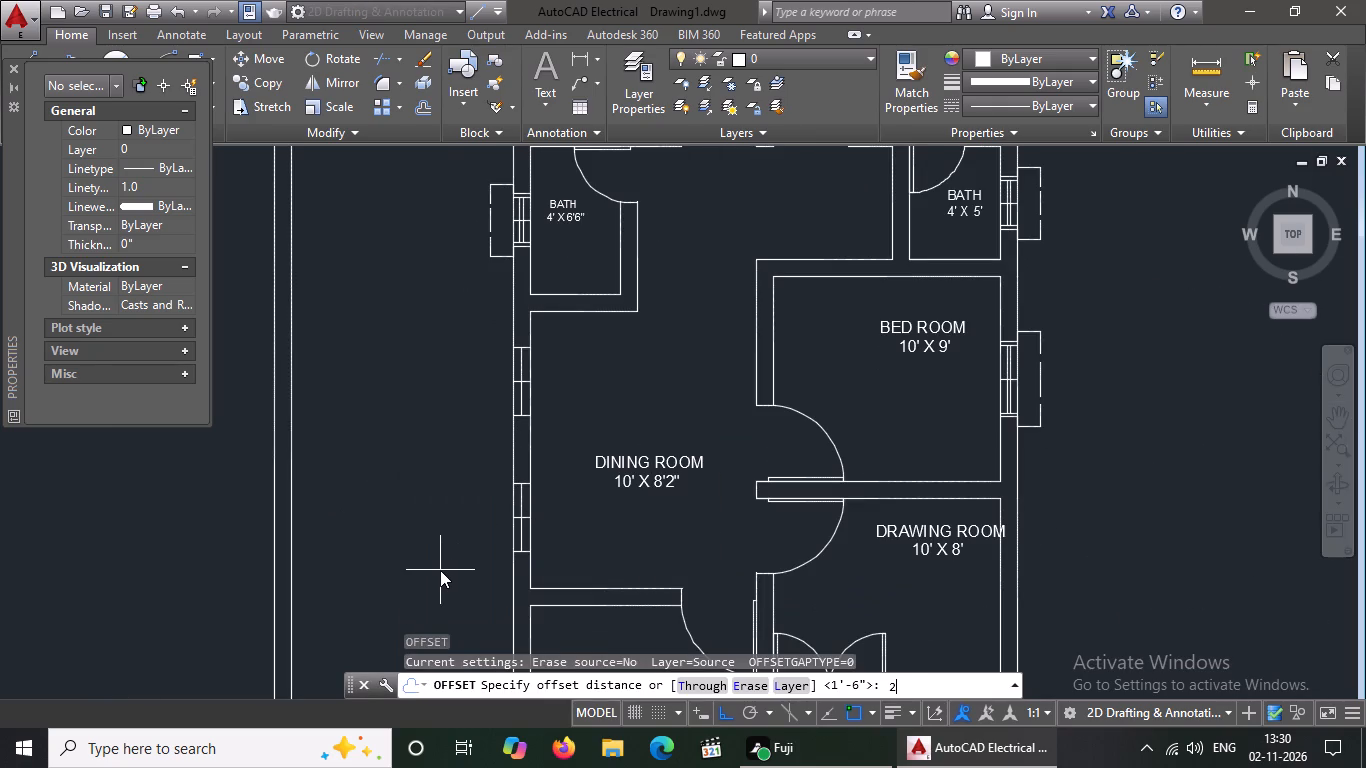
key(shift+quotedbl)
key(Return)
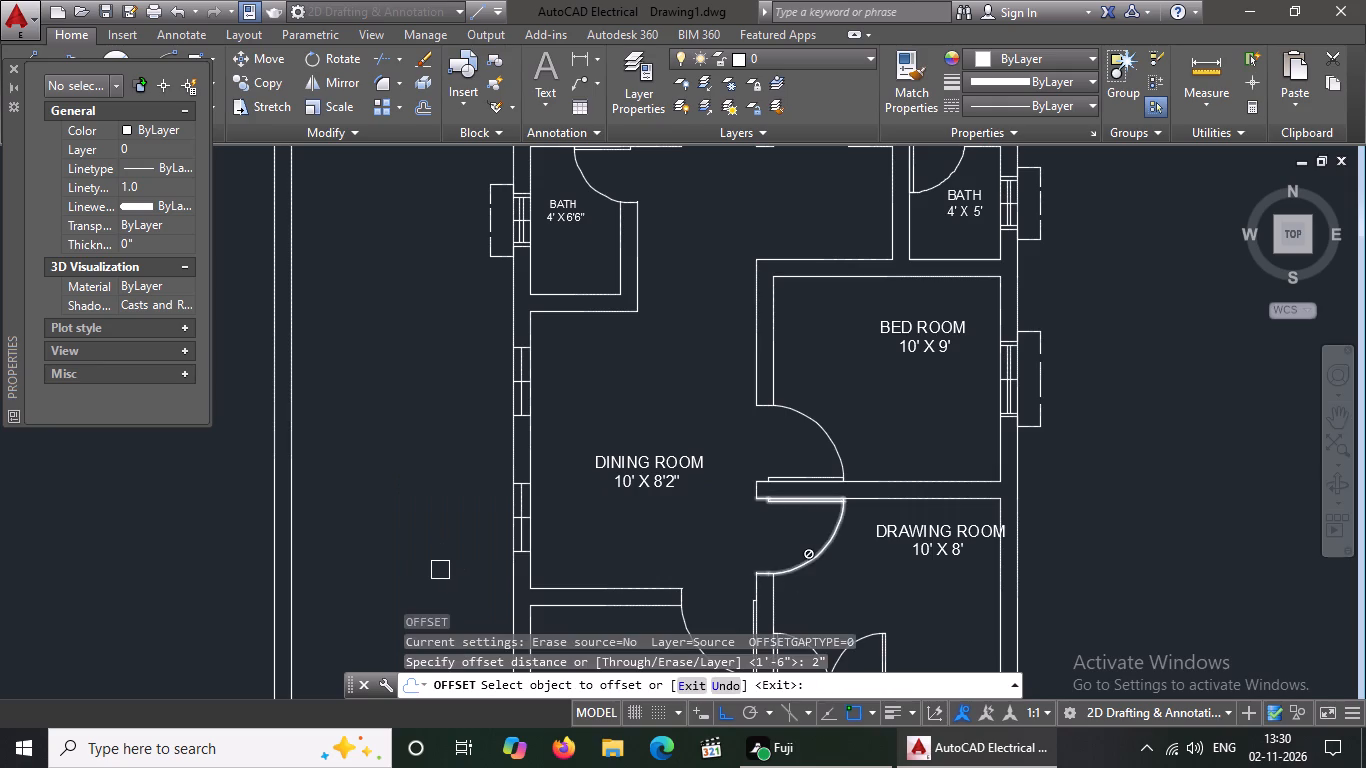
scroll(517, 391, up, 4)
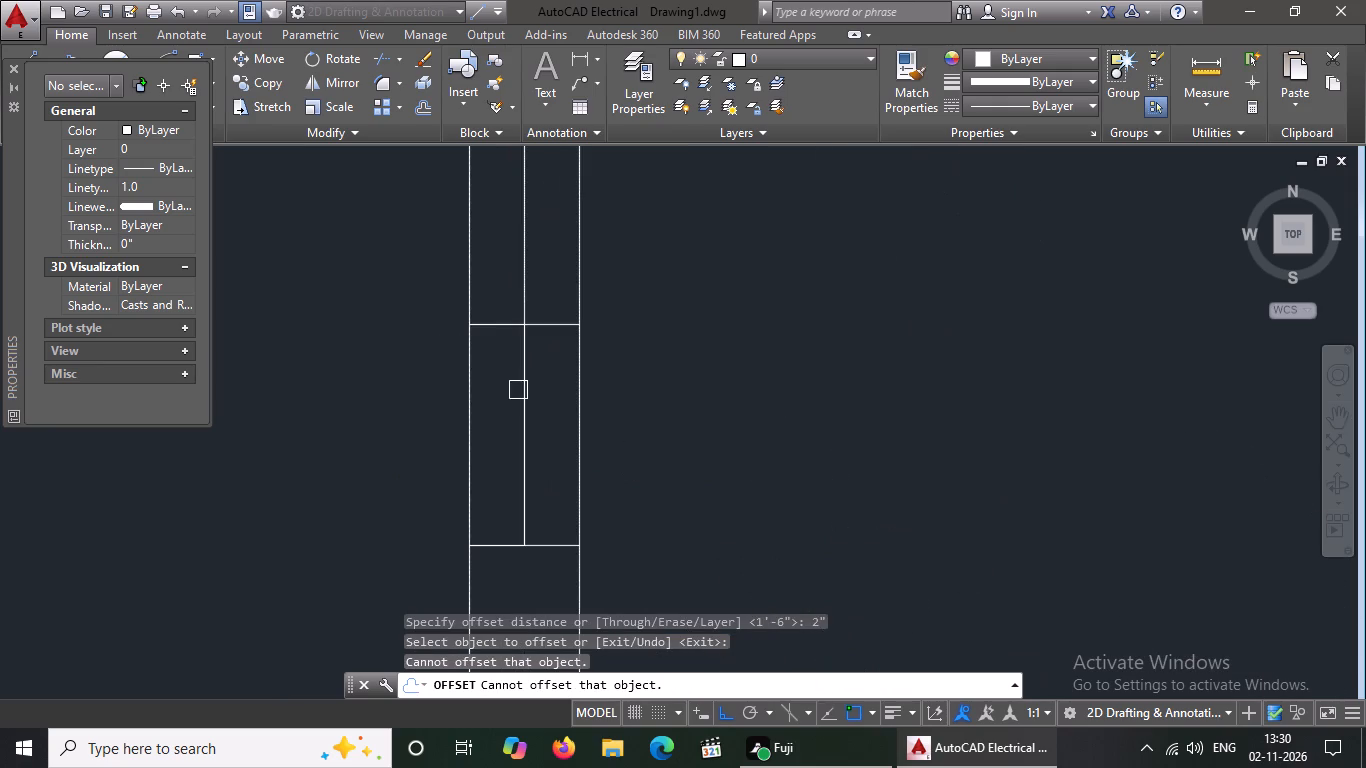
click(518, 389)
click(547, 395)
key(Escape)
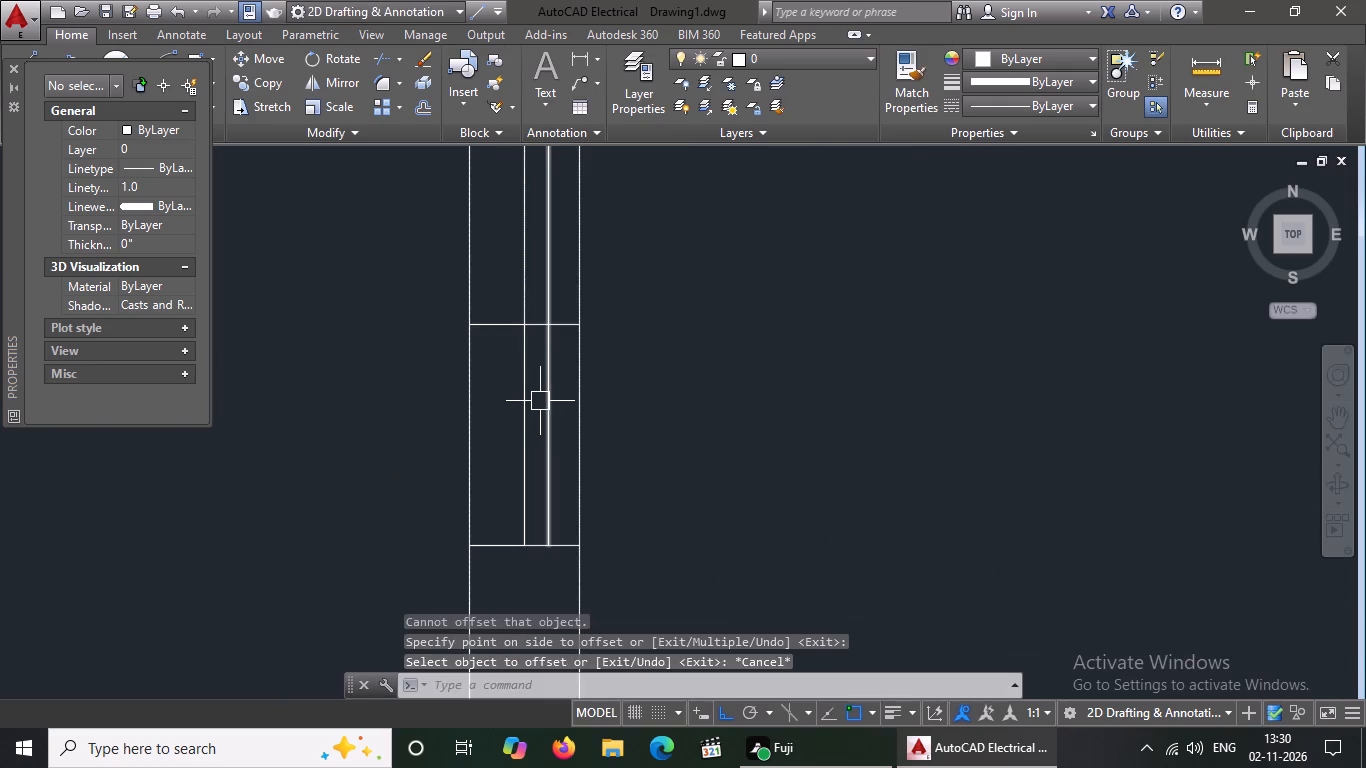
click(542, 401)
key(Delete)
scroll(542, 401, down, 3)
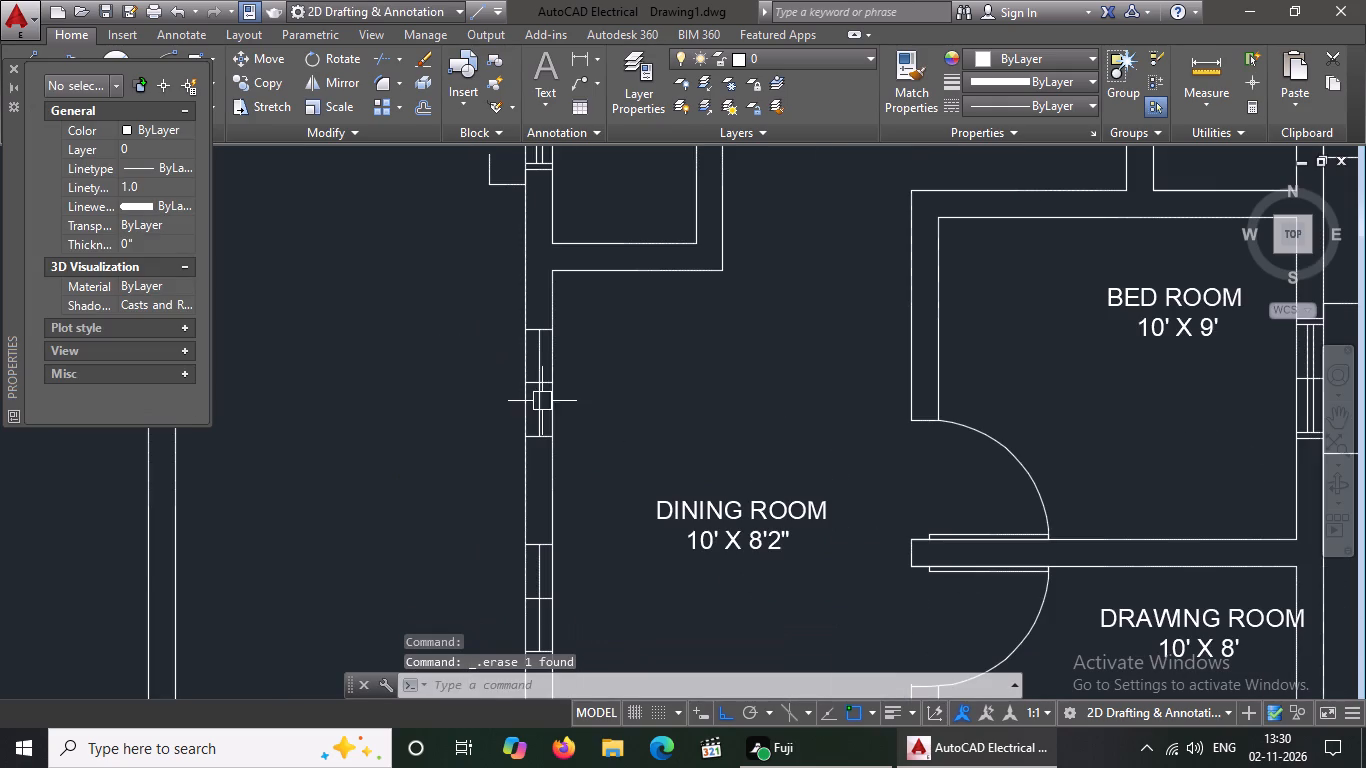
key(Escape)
Offset the north and south end lines of the dining room's northern window outward by 2".
key(o)
key(Return)
key(2)
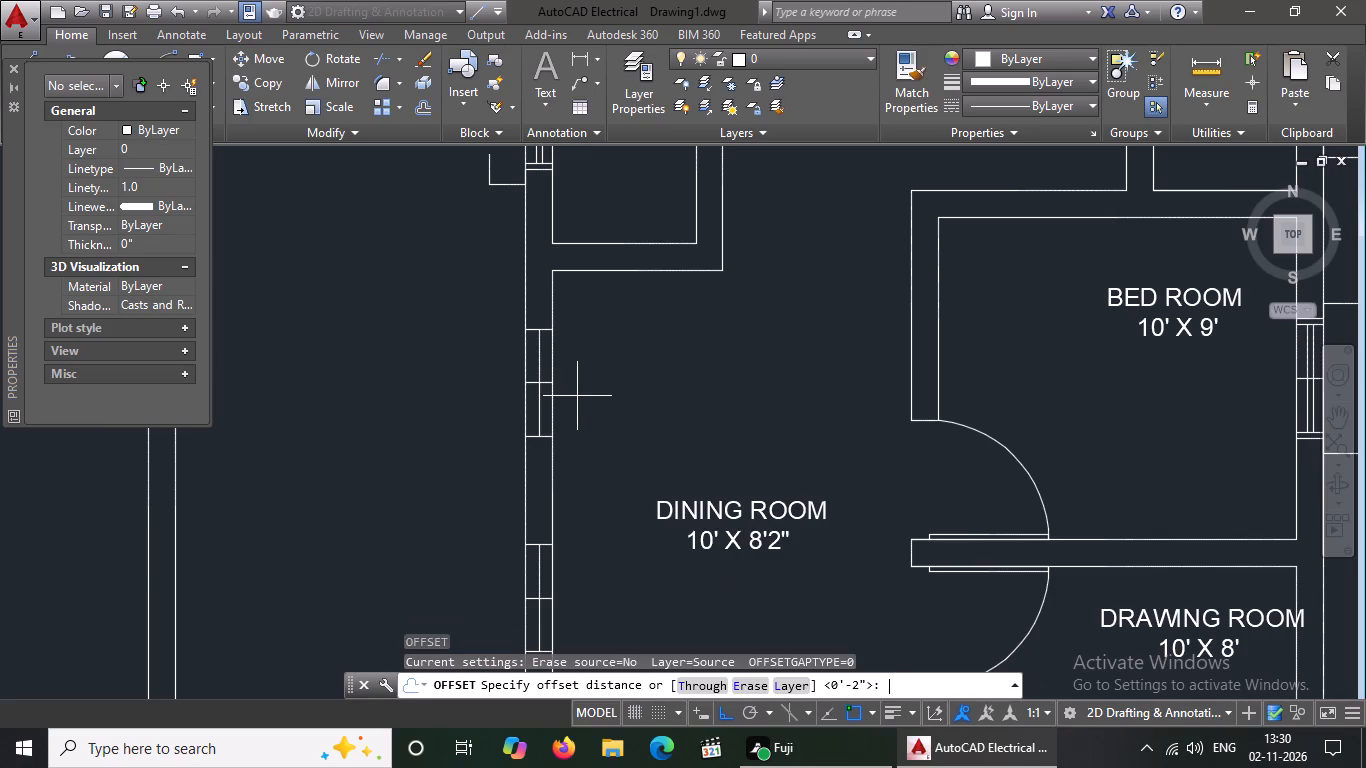
key(shift+quotedbl)
key(Return)
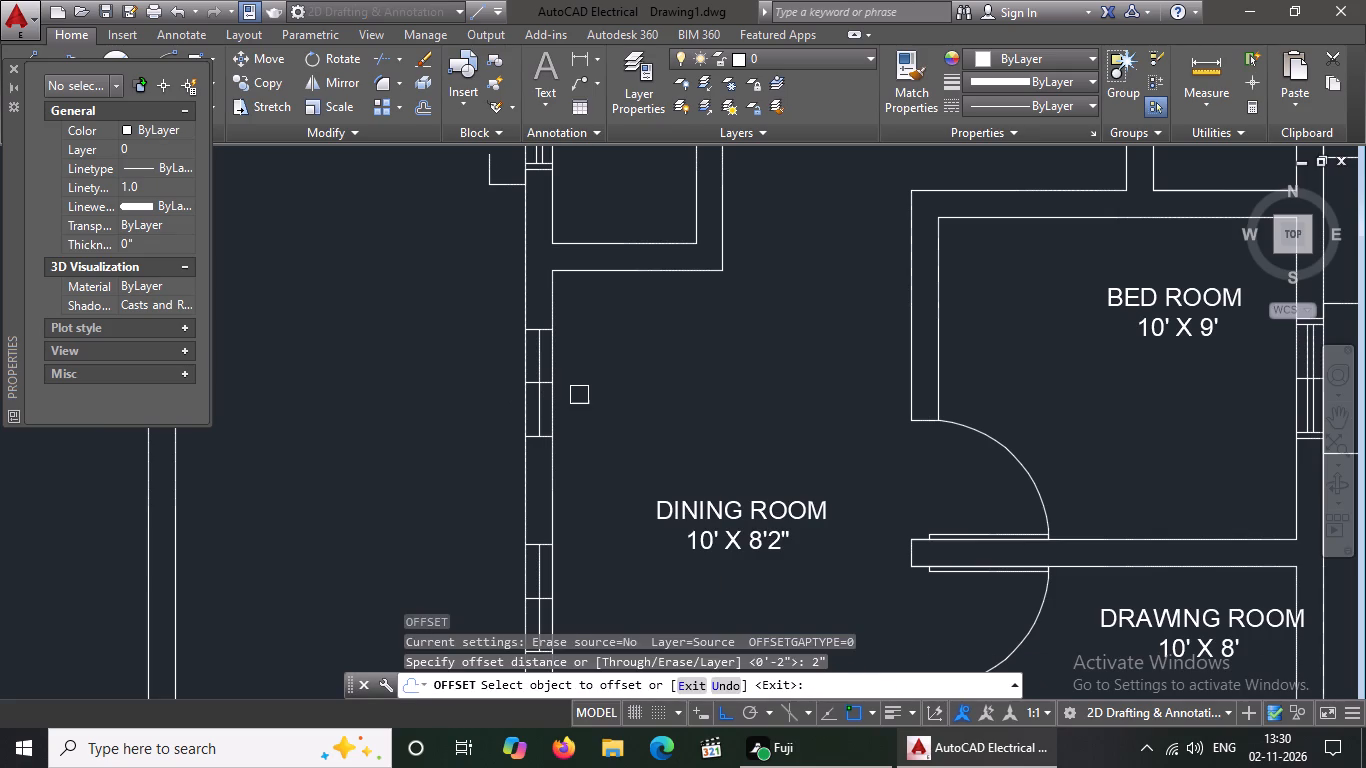
scroll(535, 303, up, 2)
click(516, 364)
click(529, 321)
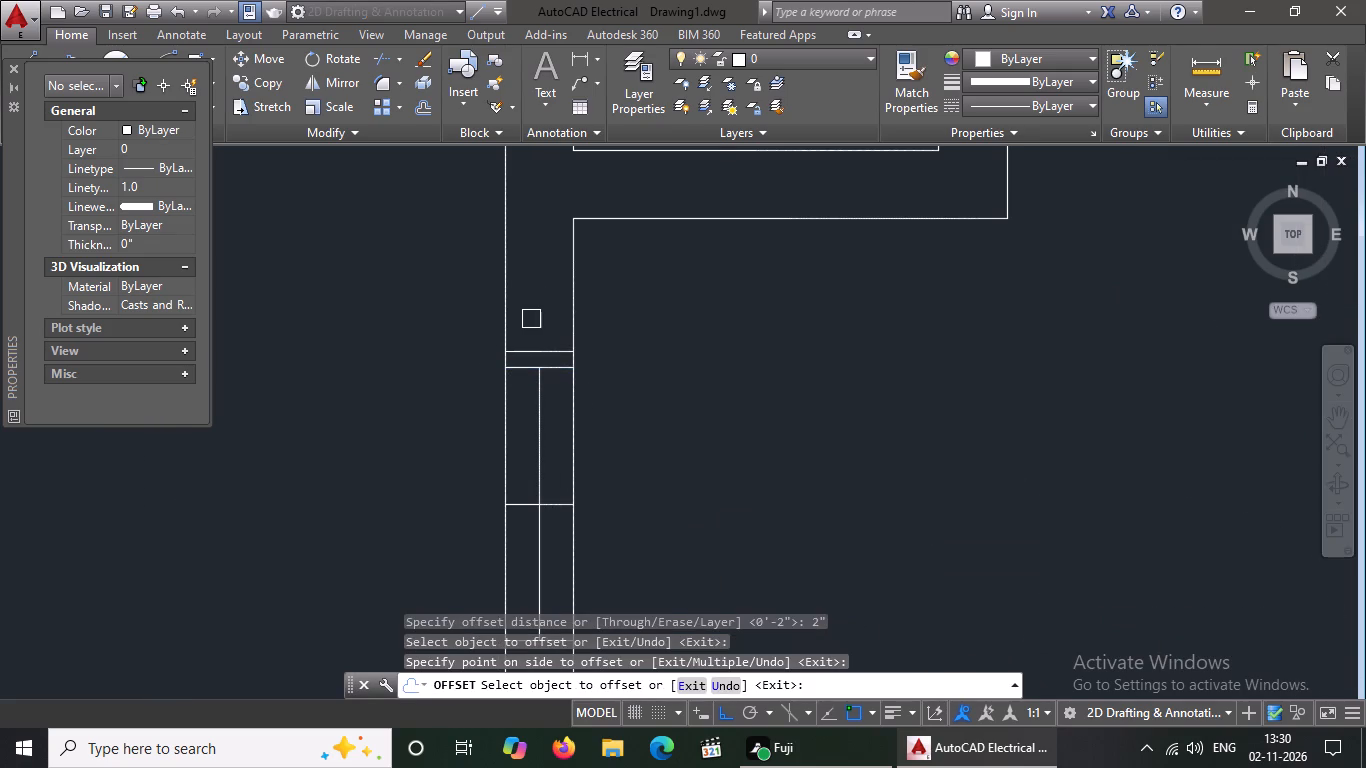
scroll(532, 317, down, 2)
scroll(522, 449, up, 3)
drag(540, 435, 534, 469)
click(525, 523)
Offset the north and south end lines of the dining room's southern window outward by 2".
scroll(584, 396, down, 3)
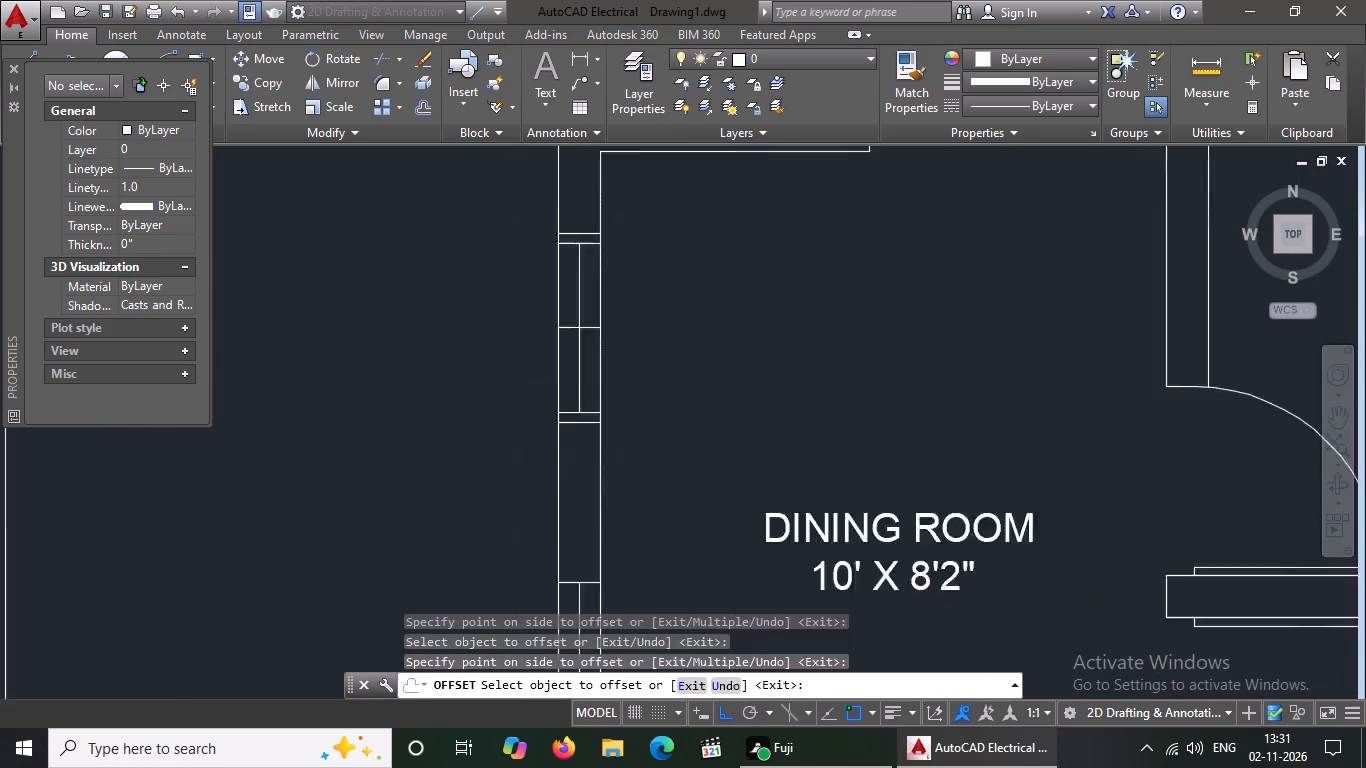
scroll(587, 396, down, 2)
scroll(578, 457, up, 4)
drag(597, 375, 601, 359)
click(610, 337)
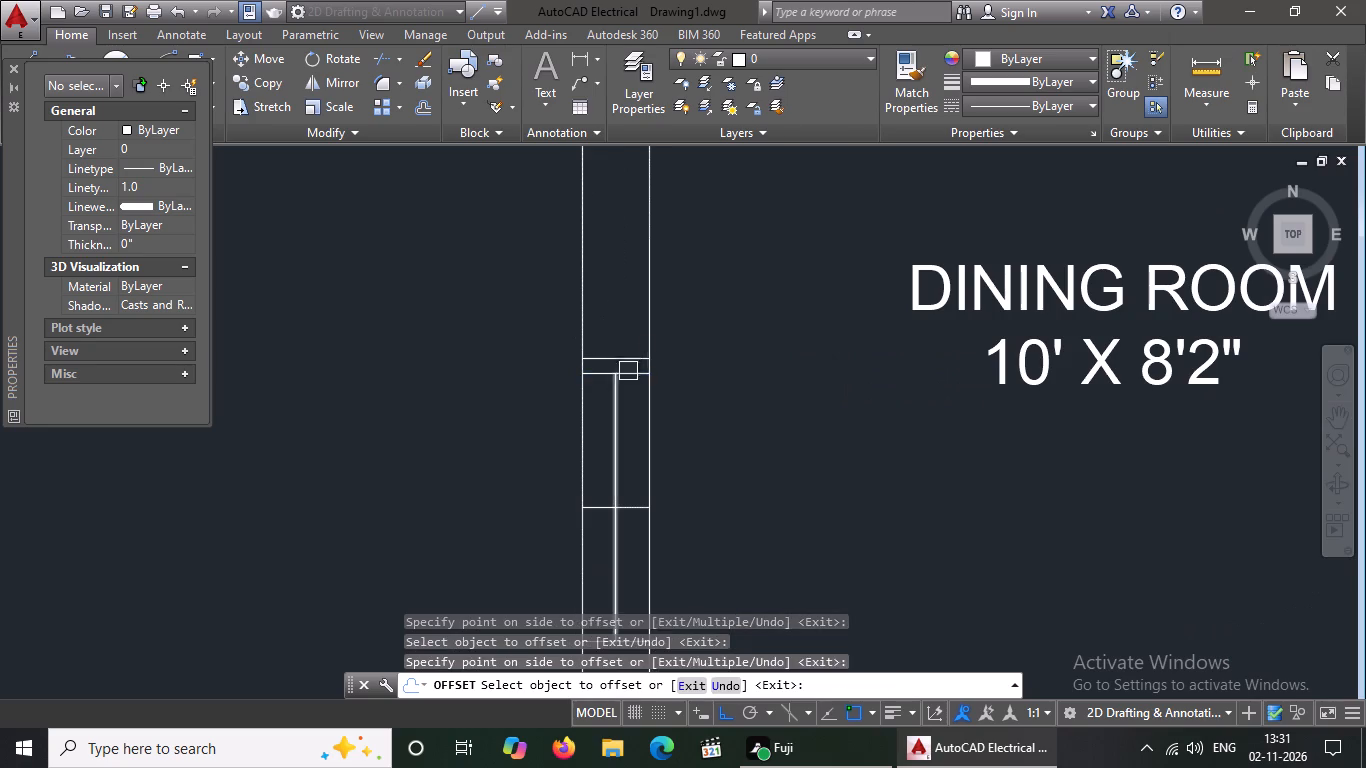
scroll(632, 364, down, 3)
scroll(617, 448, up, 3)
click(643, 419)
click(639, 501)
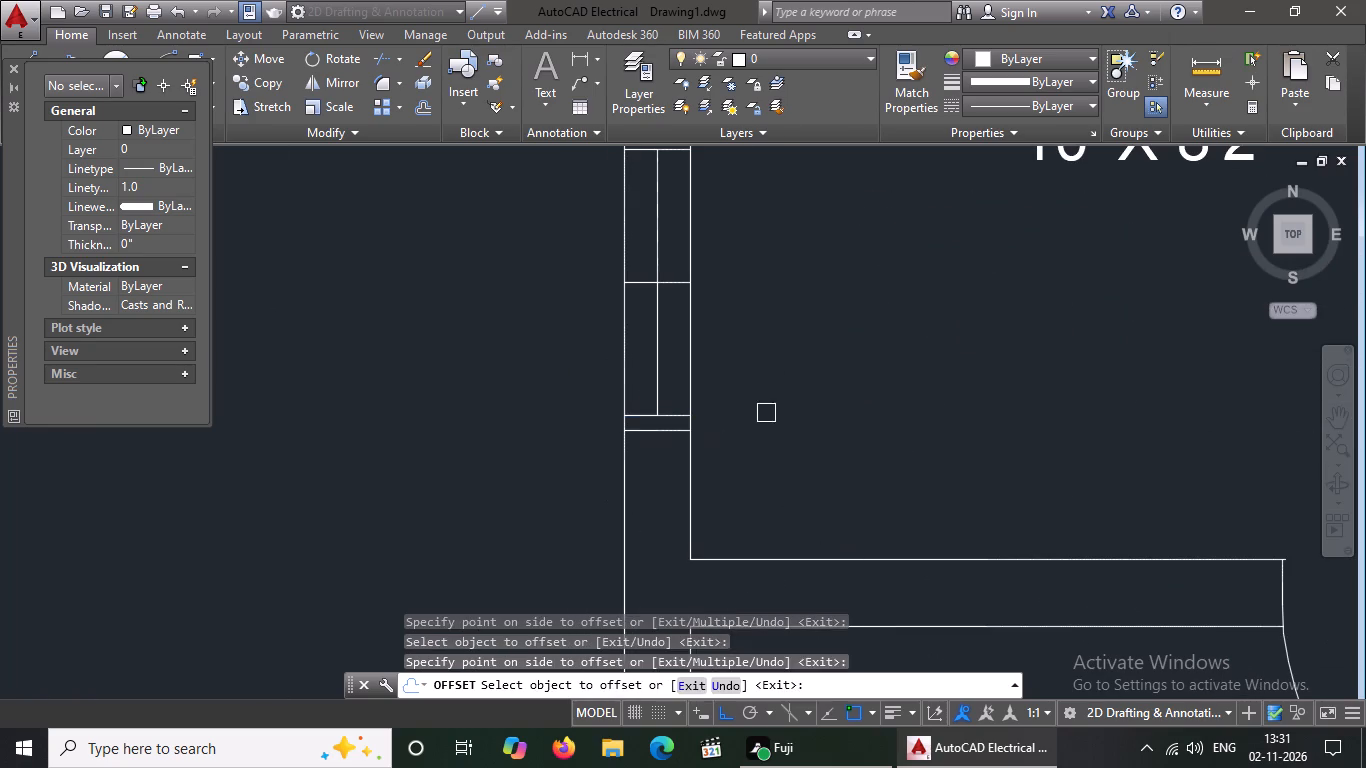
key(Escape)
Offset the centre line of the dining room's southern window 1" to the east and 1" to the west.
key(o)
key(Return)
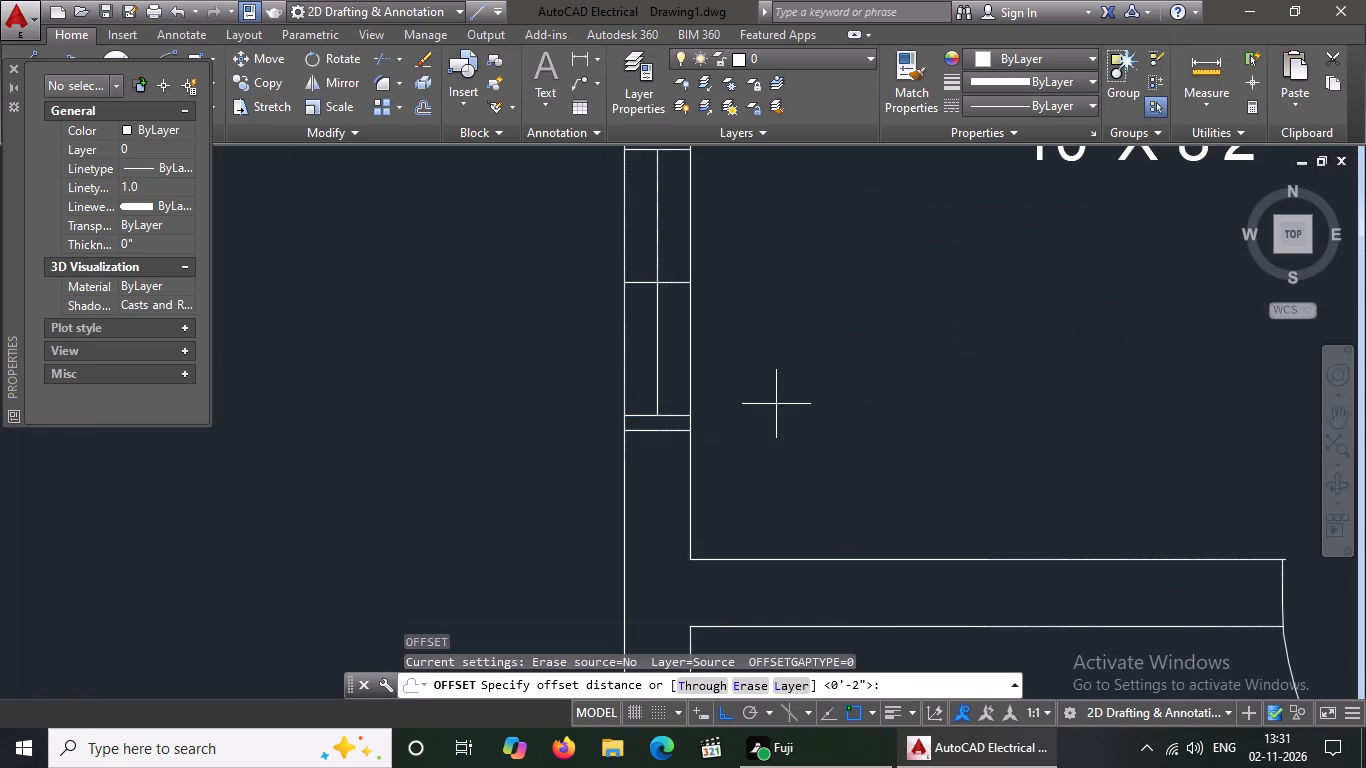
key(1)
key(shift+quotedbl)
key(Return)
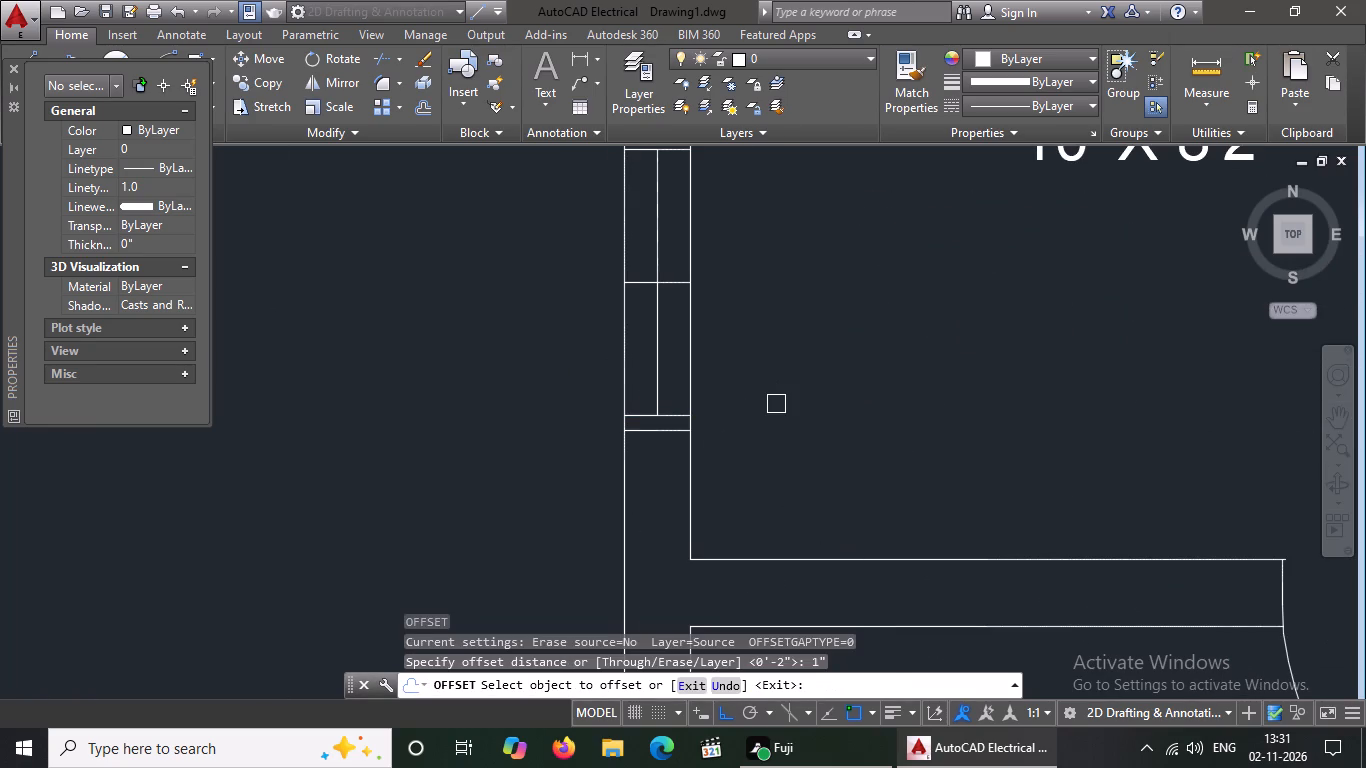
click(660, 356)
click(688, 344)
scroll(653, 352, up, 3)
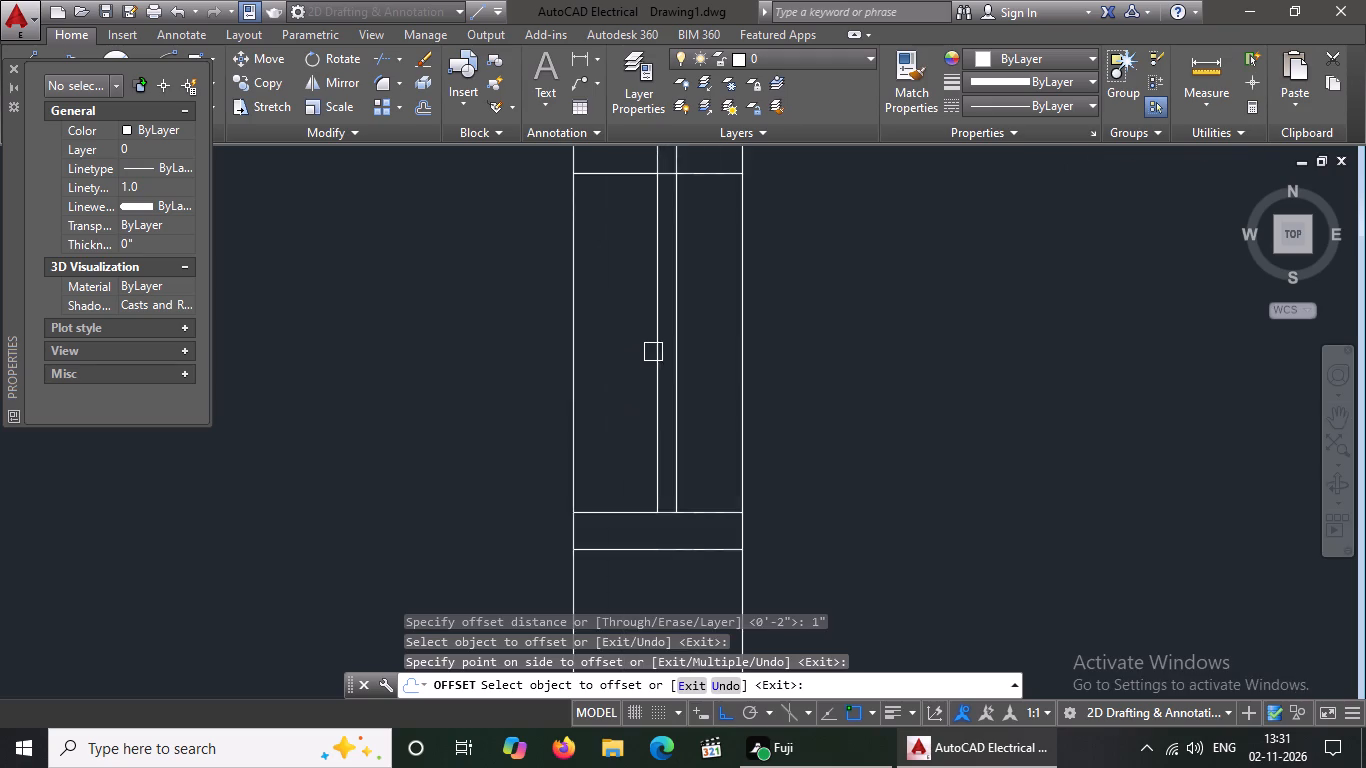
drag(654, 346, 645, 354)
click(568, 394)
Offset the centre line of the dining room's northern window 1" to the east and 1" to the west.
scroll(653, 371, down, 5)
scroll(664, 212, down, 2)
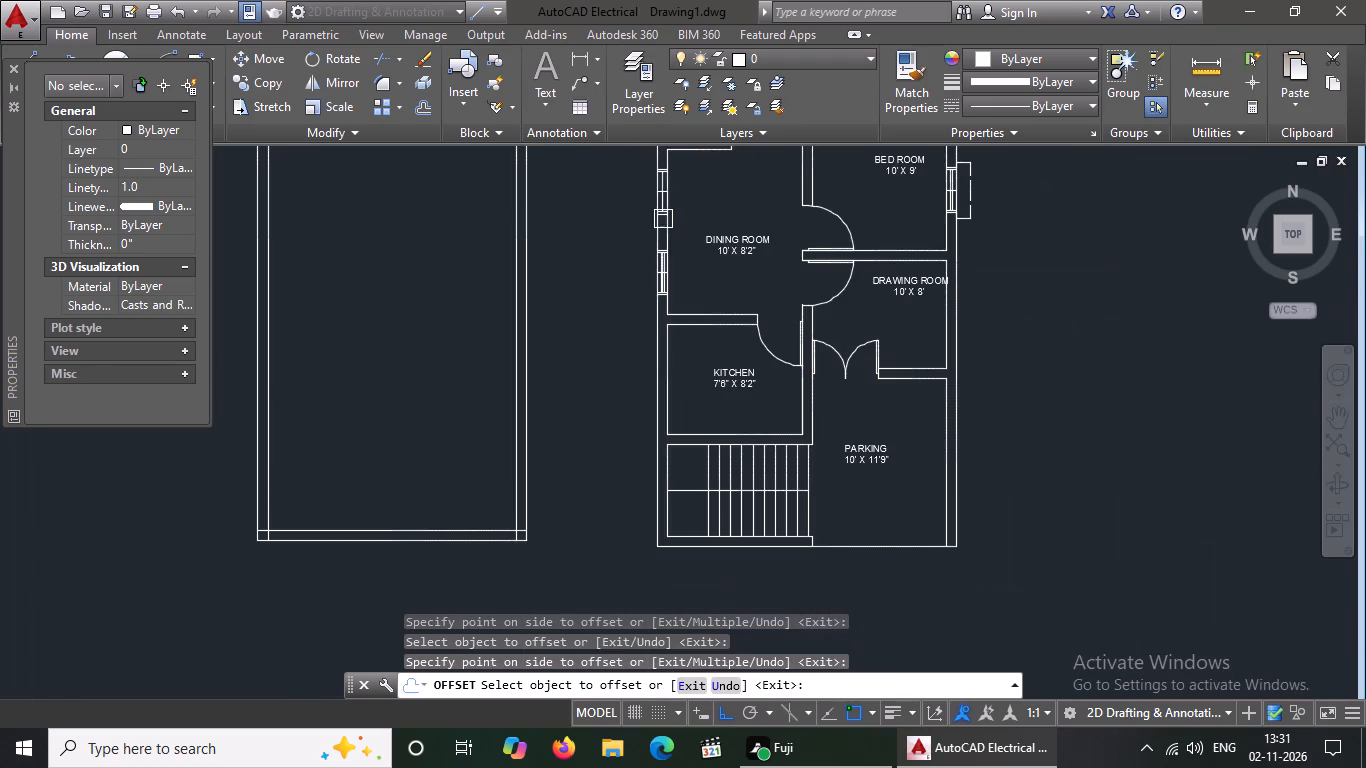
middle_drag(659, 257, 645, 350)
scroll(653, 277, up, 5)
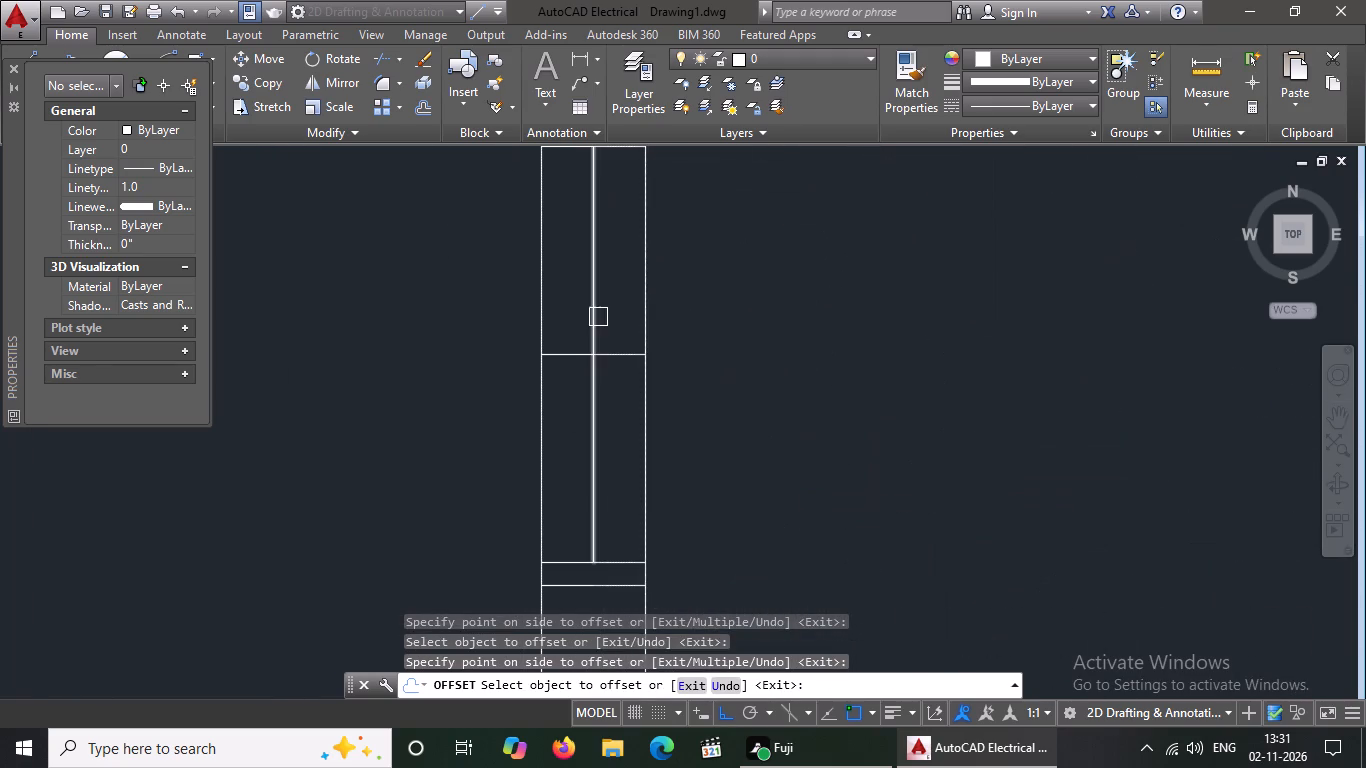
click(596, 318)
click(619, 303)
click(592, 311)
click(570, 322)
key(Escape)
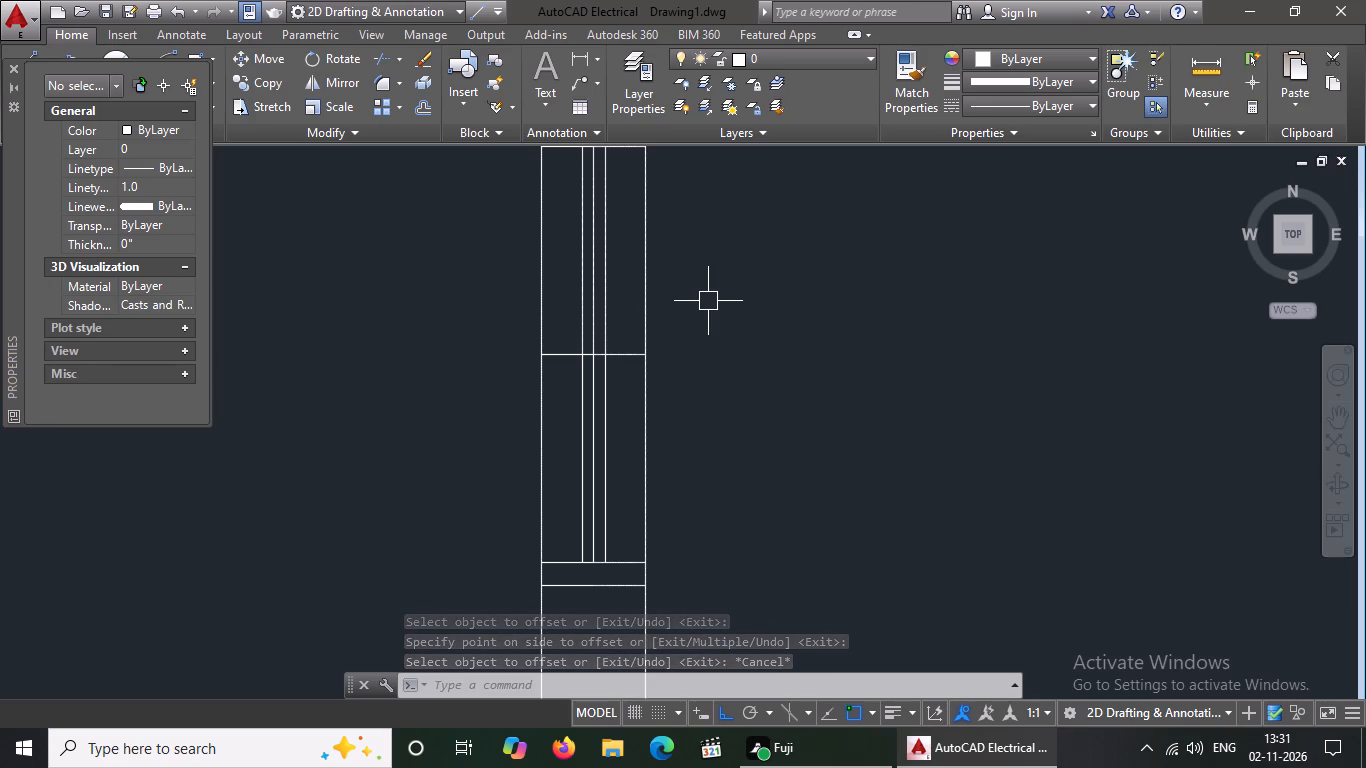
key(Escape)
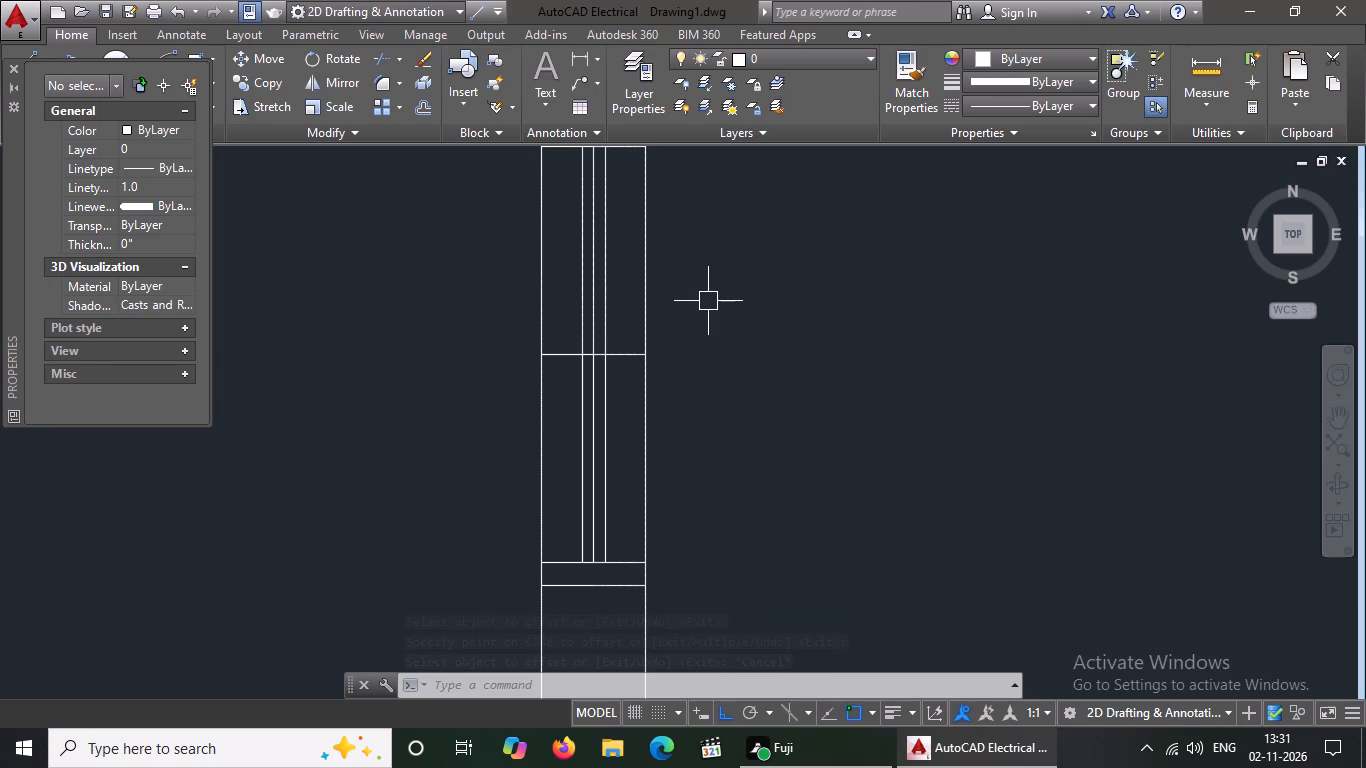
Delete the original centre line between the two offset lines in the dining room's northern window.
scroll(587, 305, up, 1)
click(593, 296)
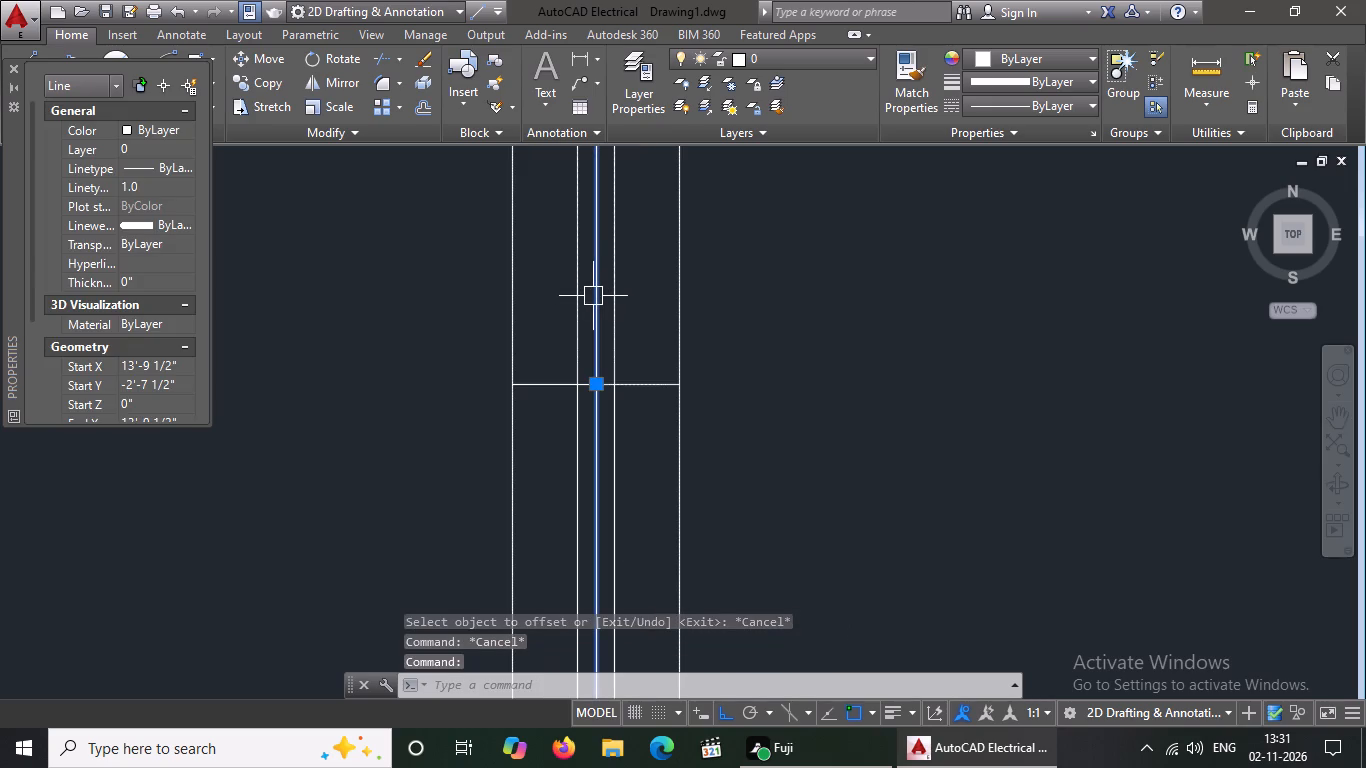
key(Delete)
scroll(597, 294, down, 3)
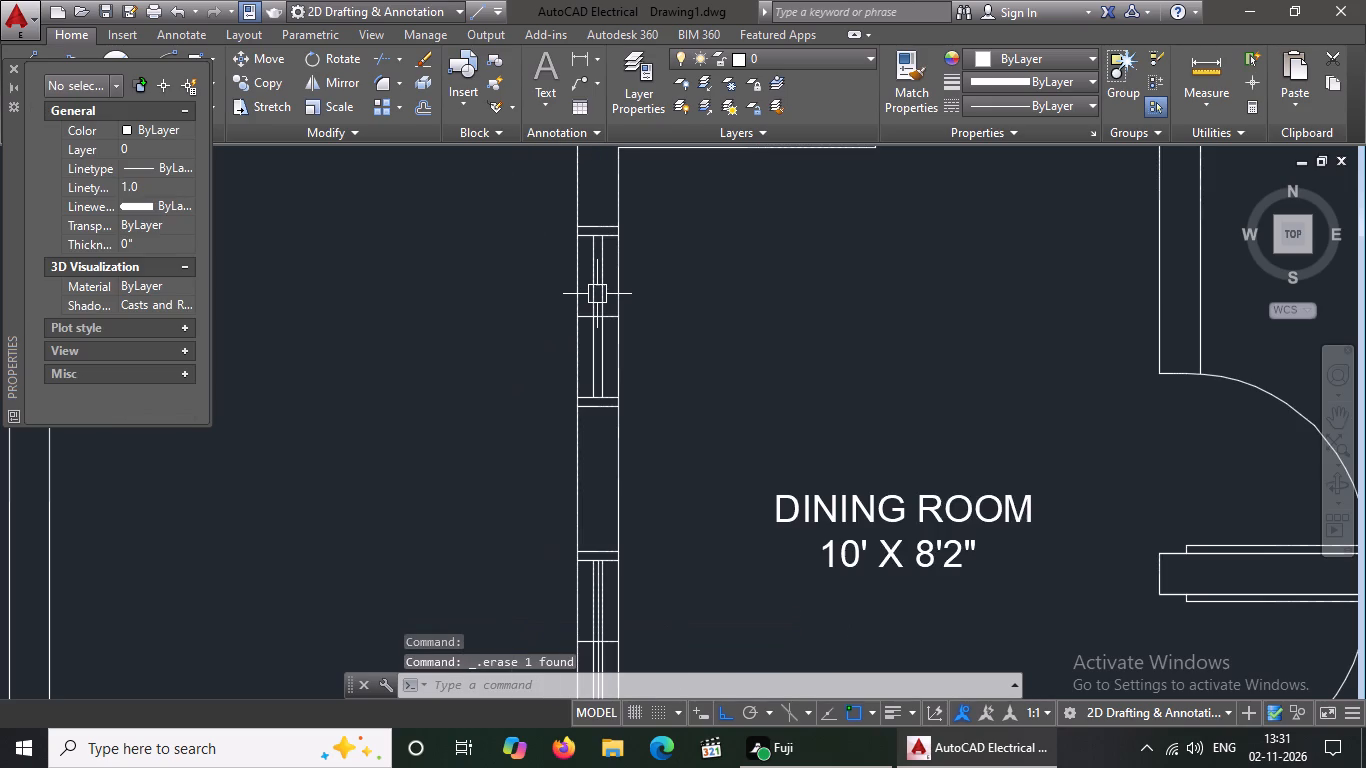
key(Escape)
Draw a line from the northern window's outer northwest corner, 5" north along the wall and 1' west.
key(l)
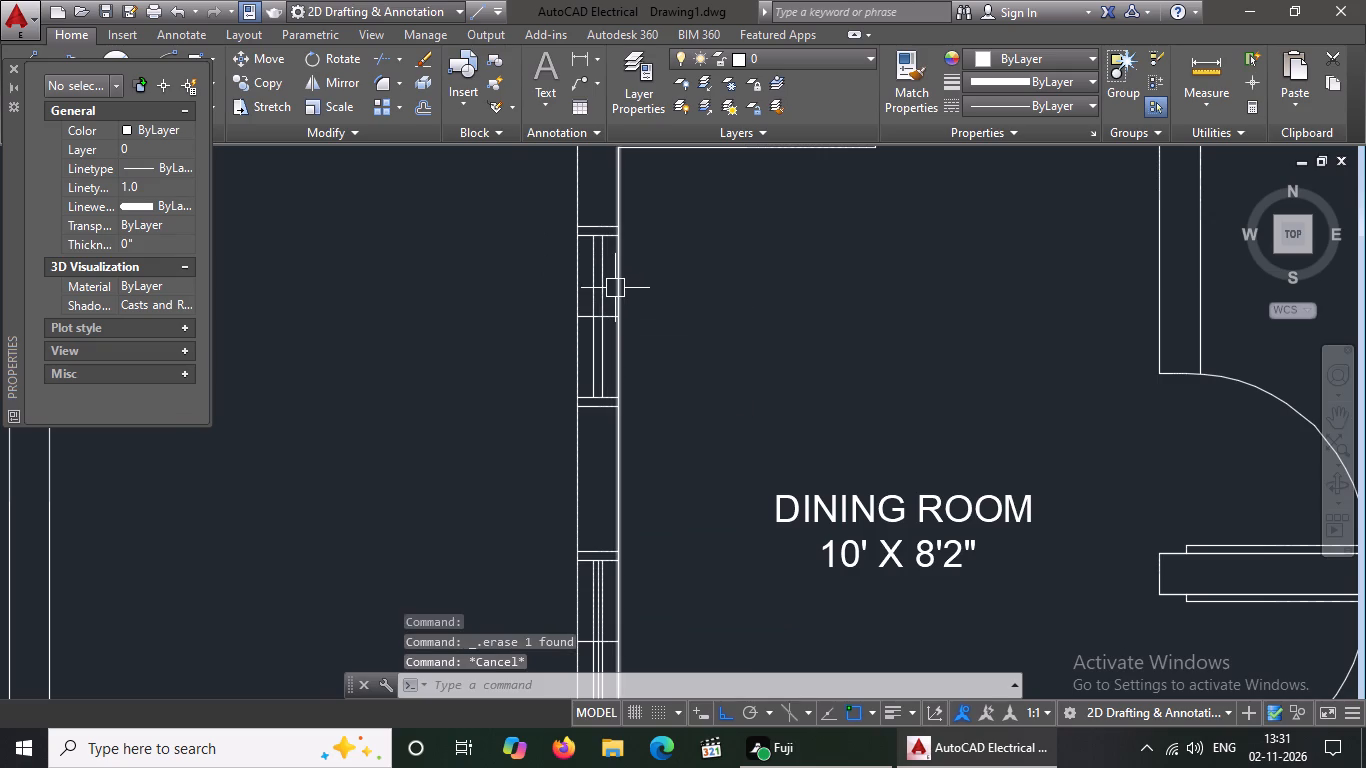
key(Return)
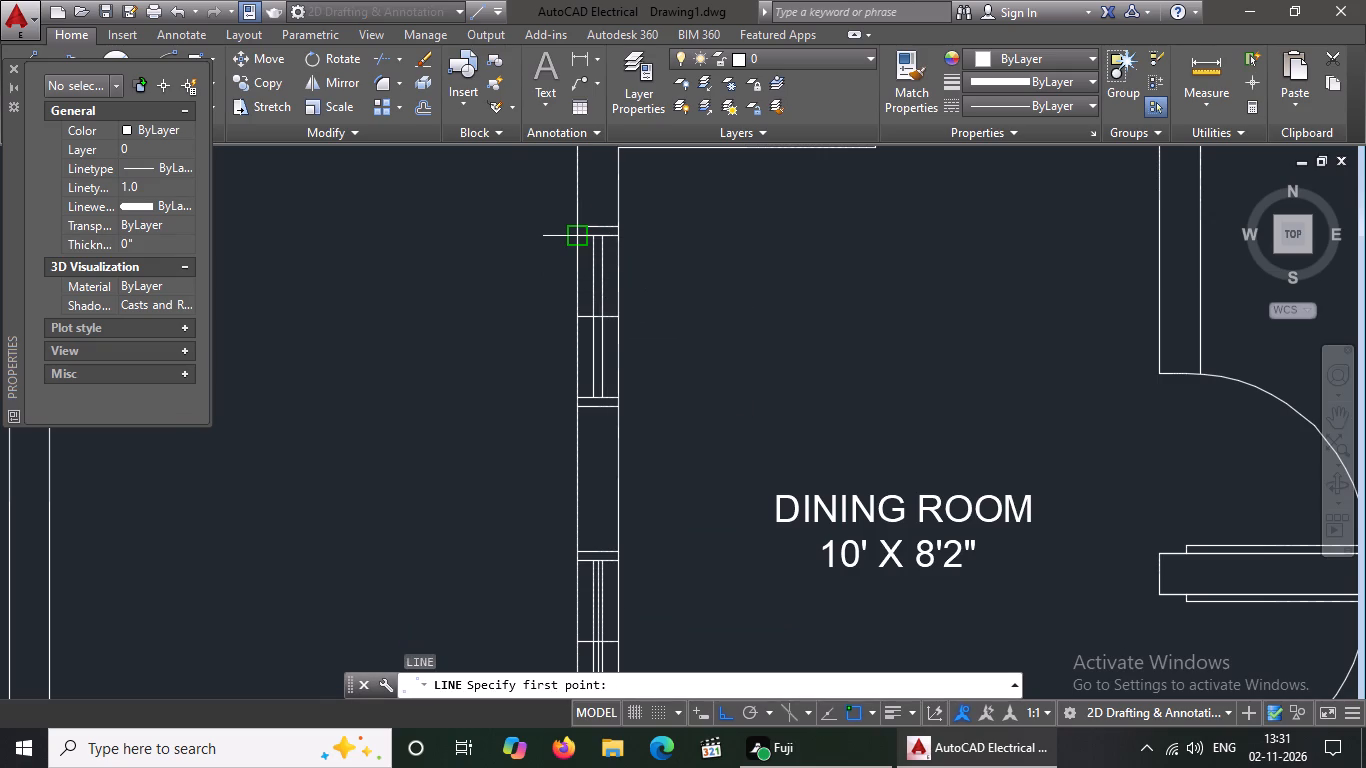
scroll(581, 225, down, 4)
middle_drag(581, 311, 581, 335)
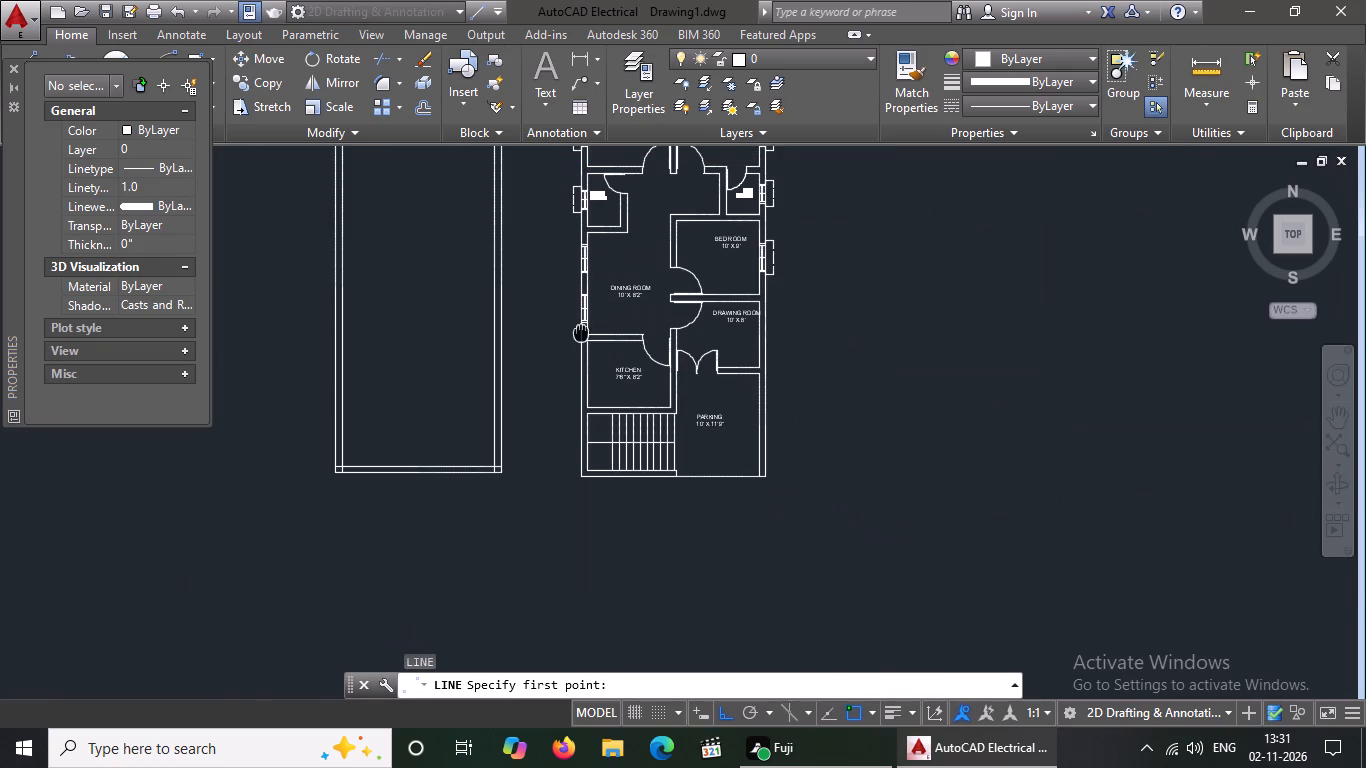
middle_drag(581, 335, 580, 379)
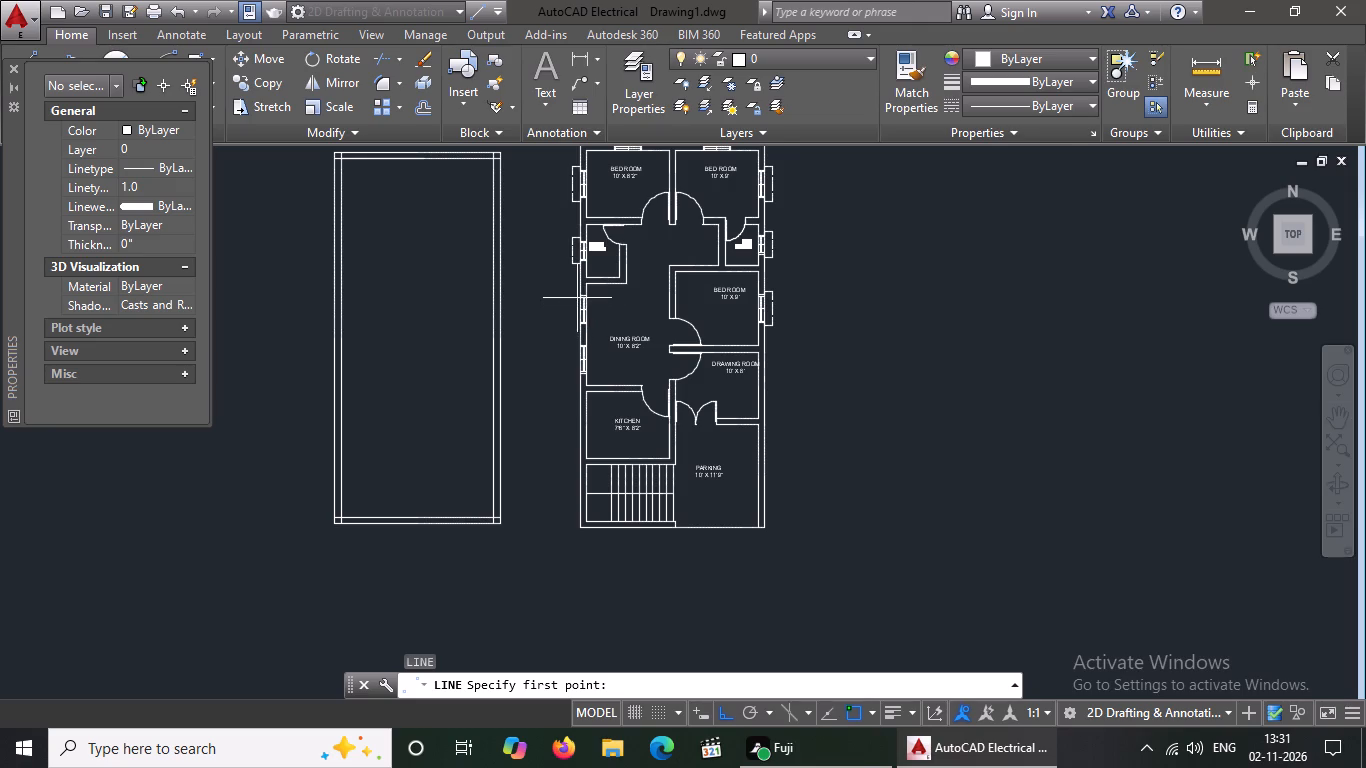
scroll(576, 279, up, 6)
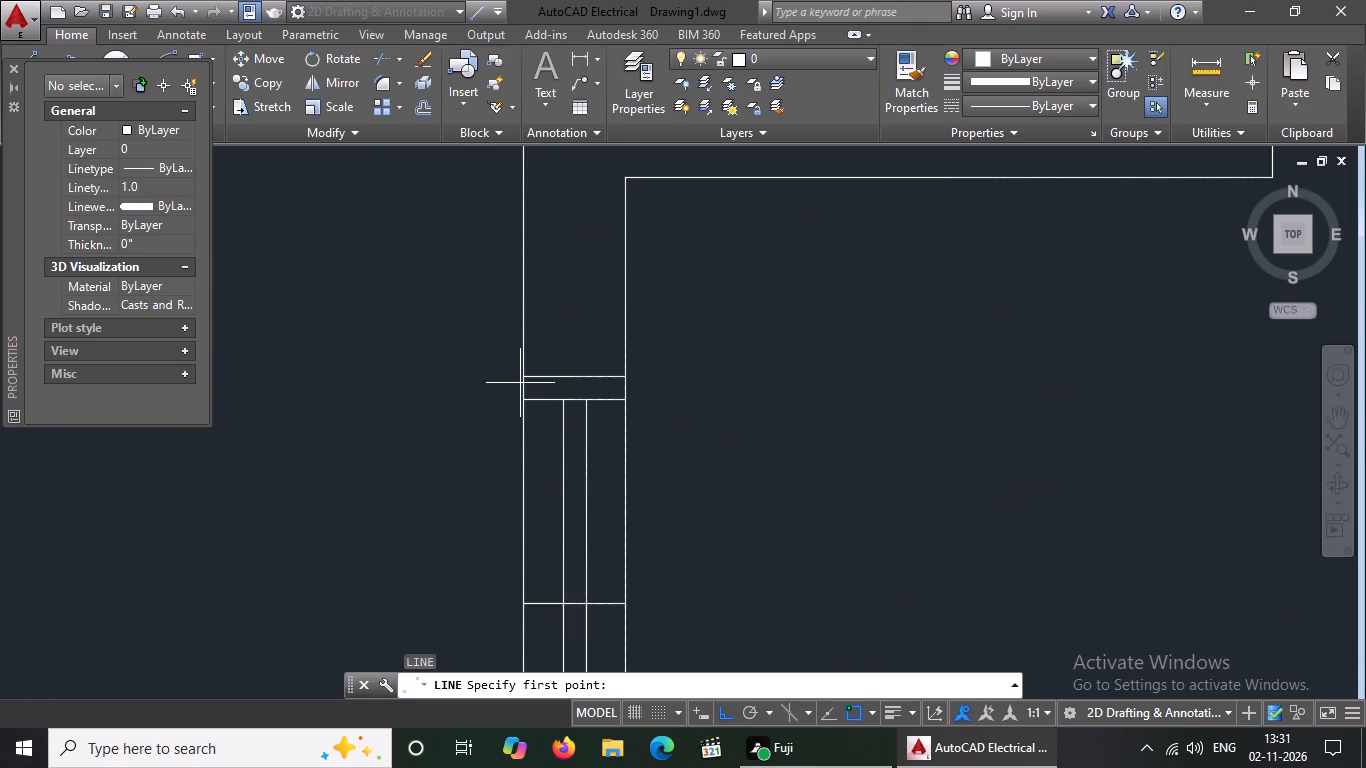
click(526, 376)
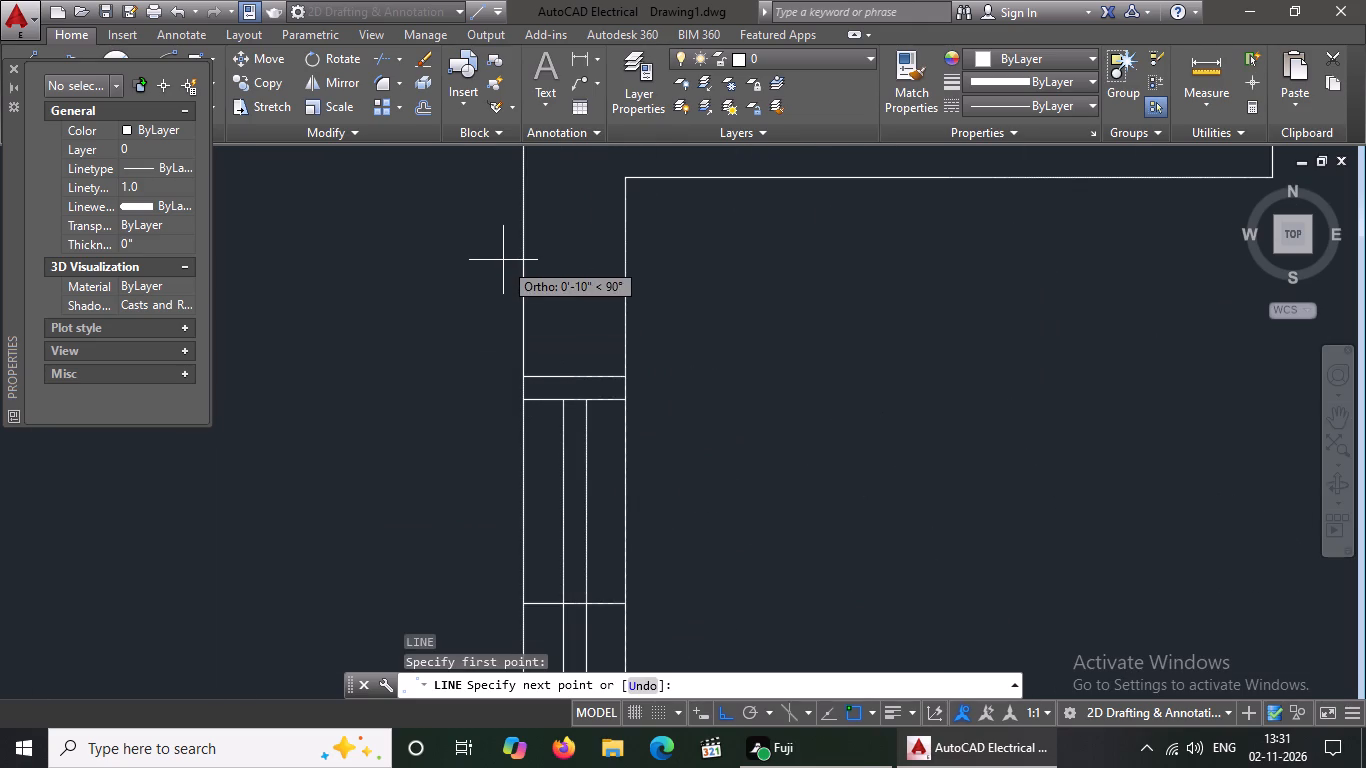
key(5)
key(shift+quotedbl)
key(Return)
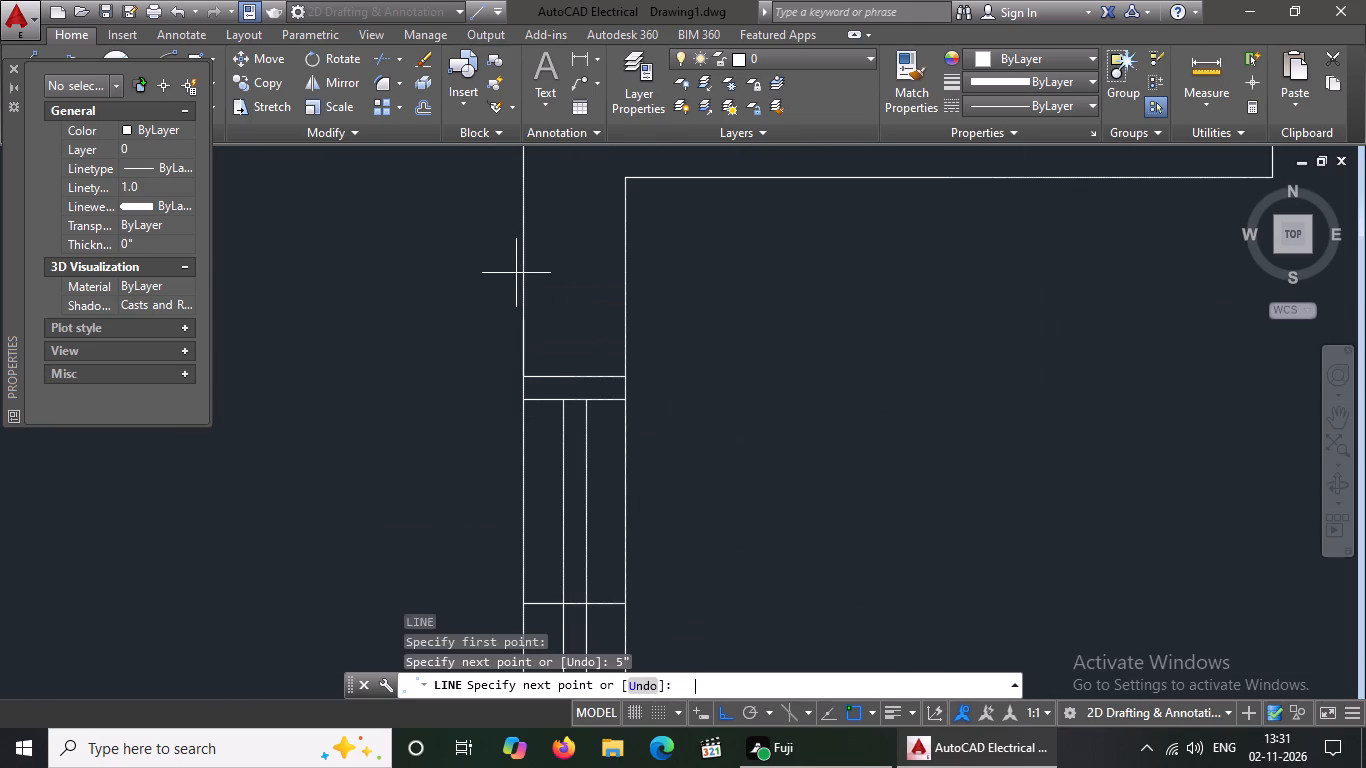
text(1')
key(Return)
key(Return)
Draw a line from the northern window's outer southwest corner 5" south, 1' west, and north to the end of the northern projecting line.
scroll(743, 367, down, 3)
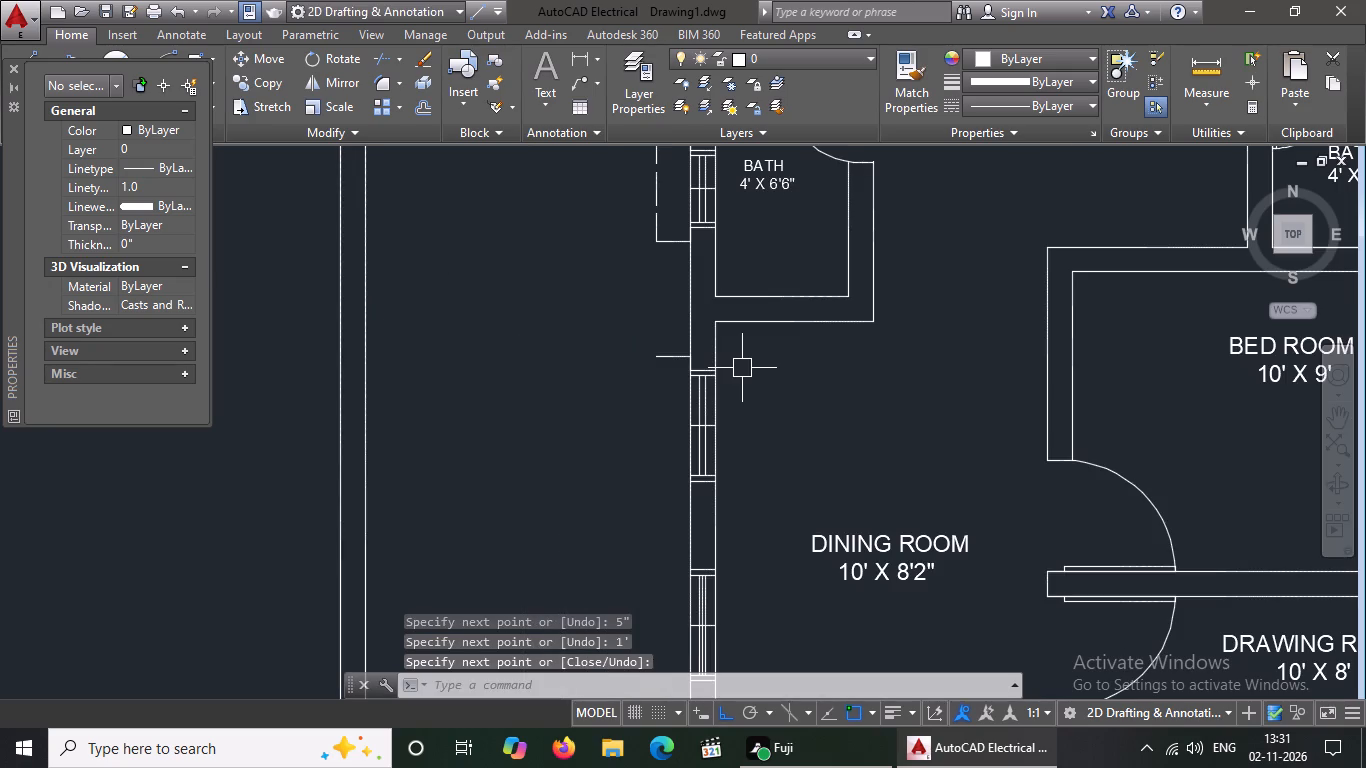
key(l)
key(Return)
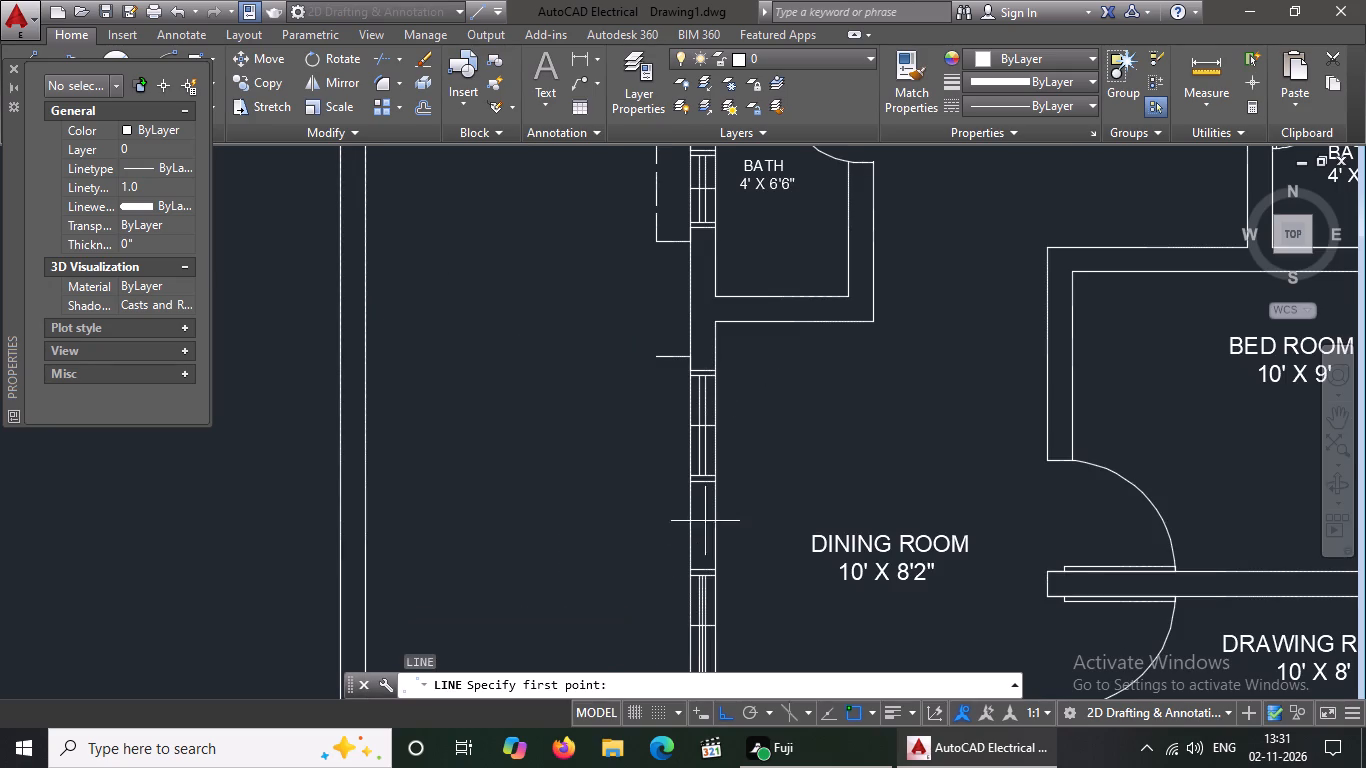
scroll(705, 483, up, 1)
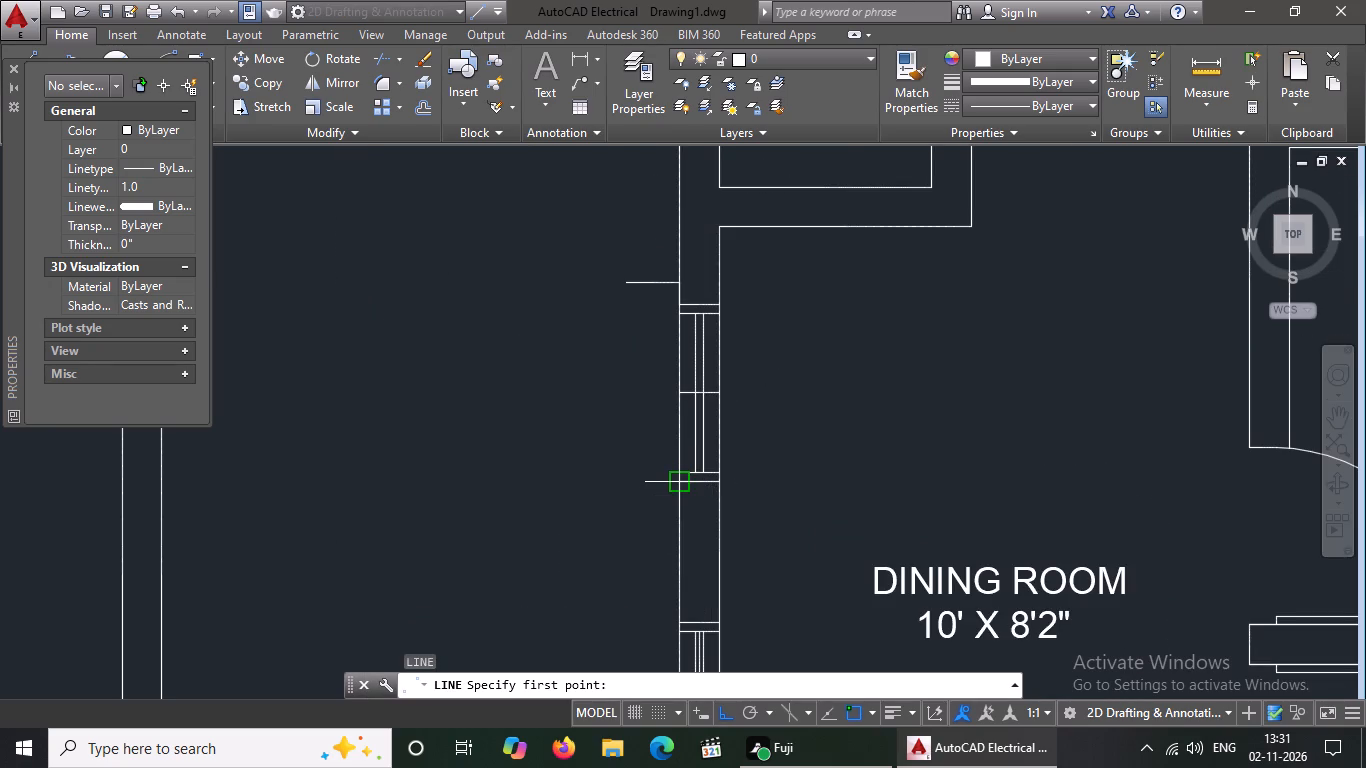
scroll(678, 485, up, 3)
click(675, 472)
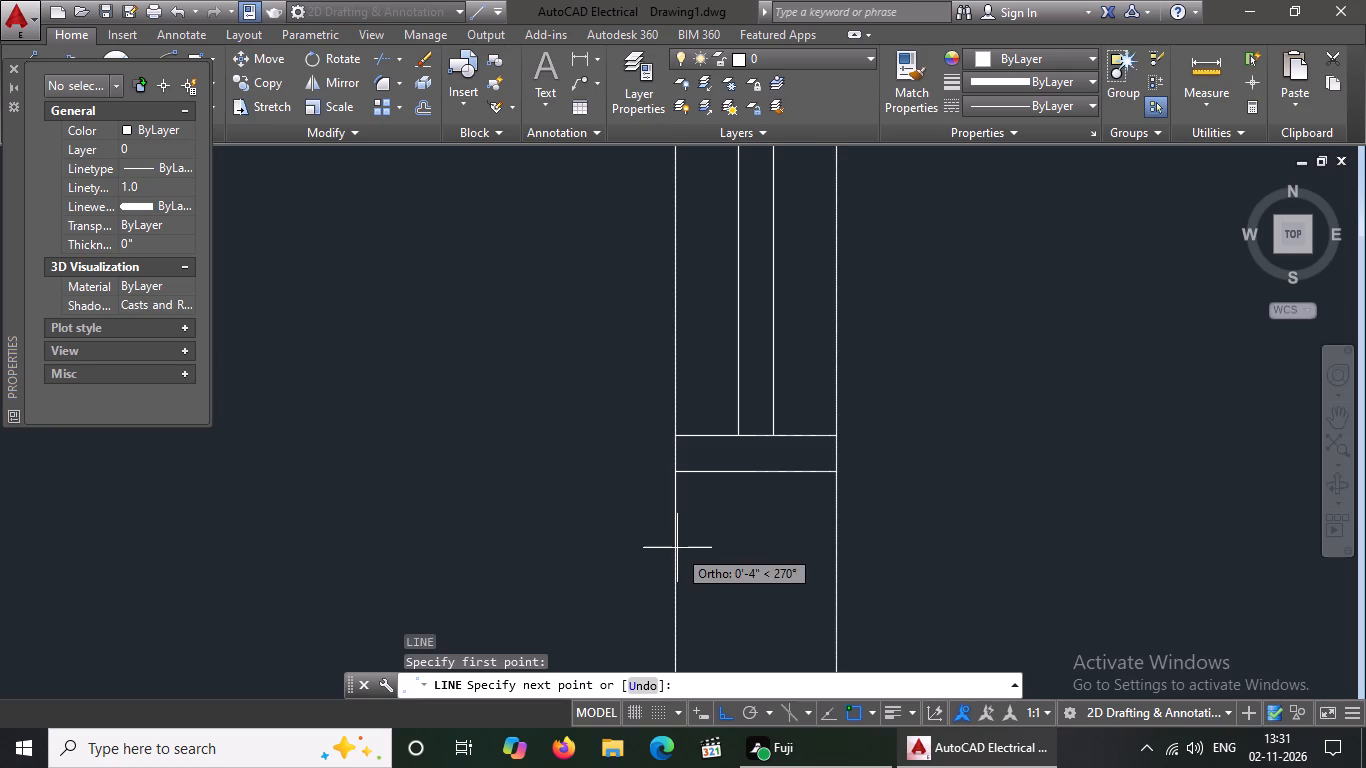
text(5")
key(Return)
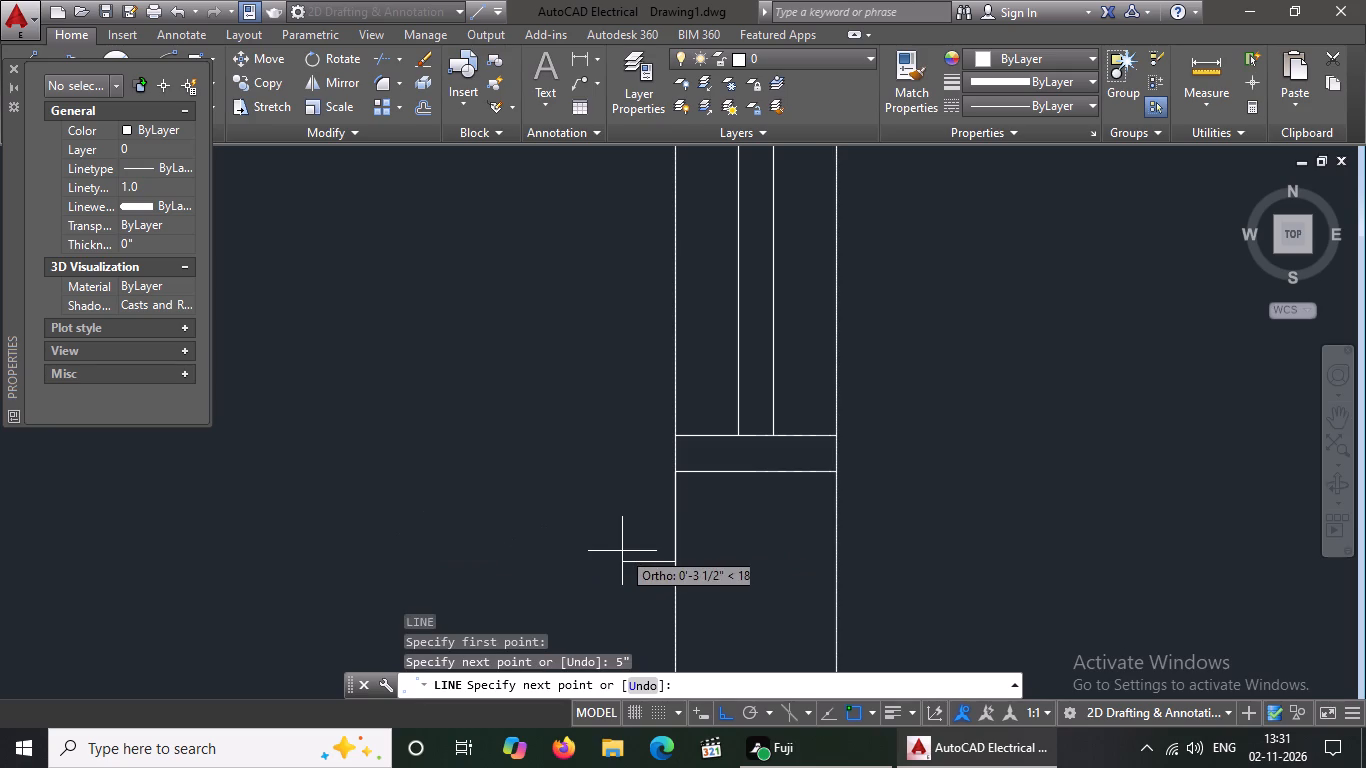
key(ctrl+z)
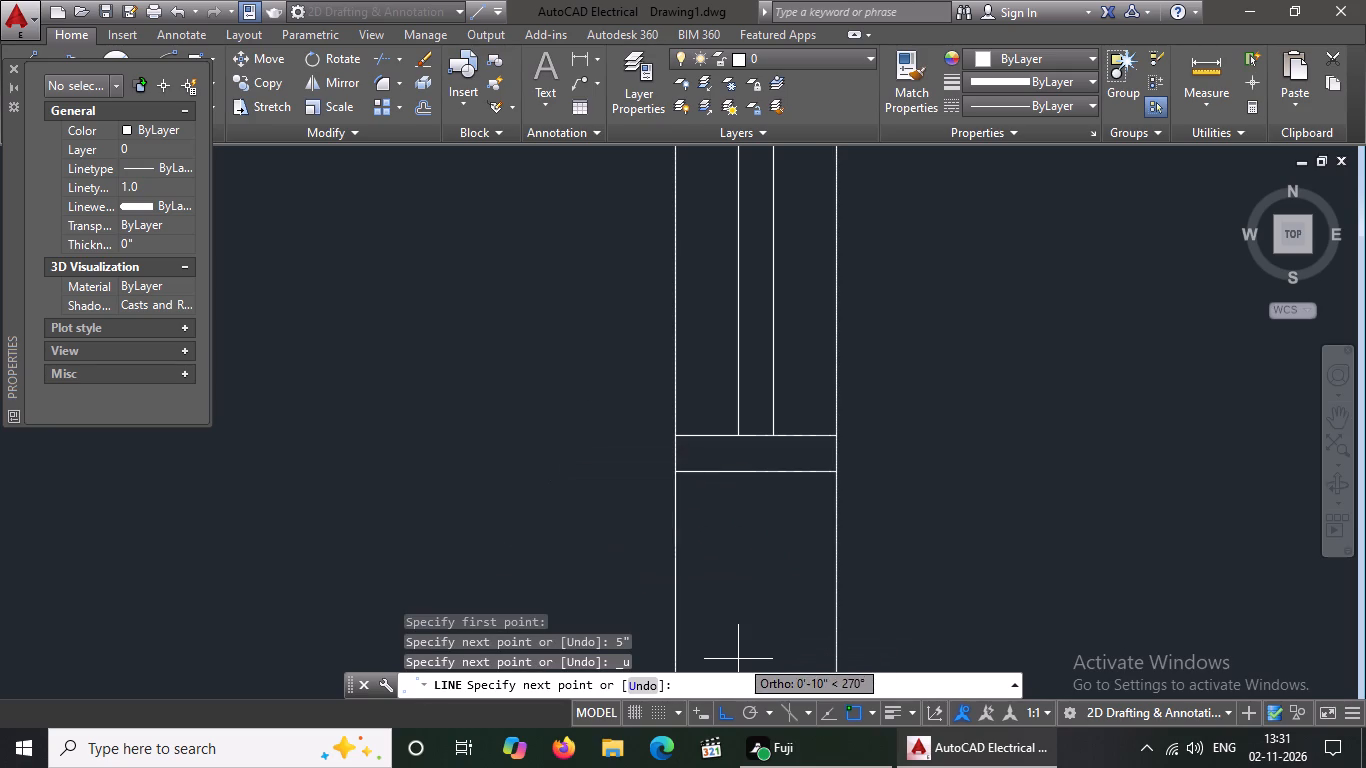
key(5)
key(shift+quotedbl)
key(Return)
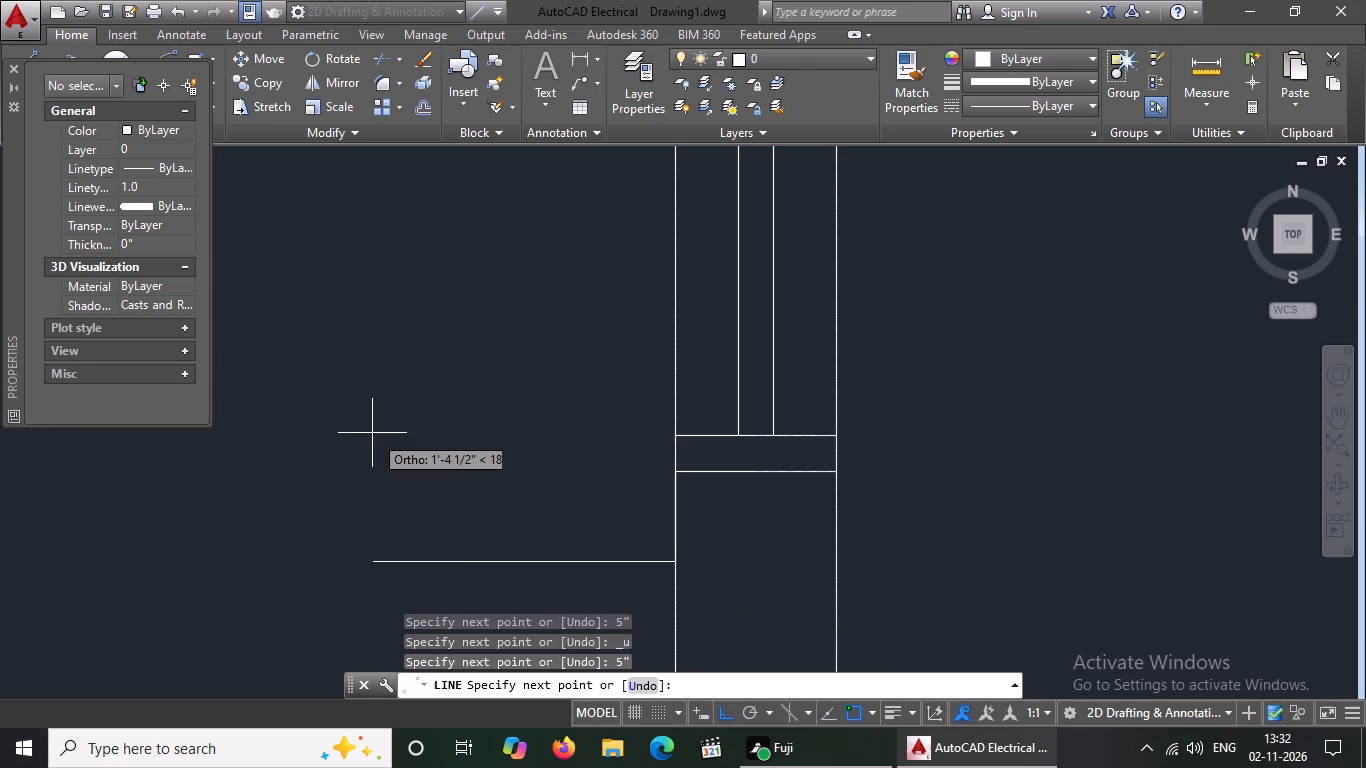
key(1)
key(apostrophe)
key(Return)
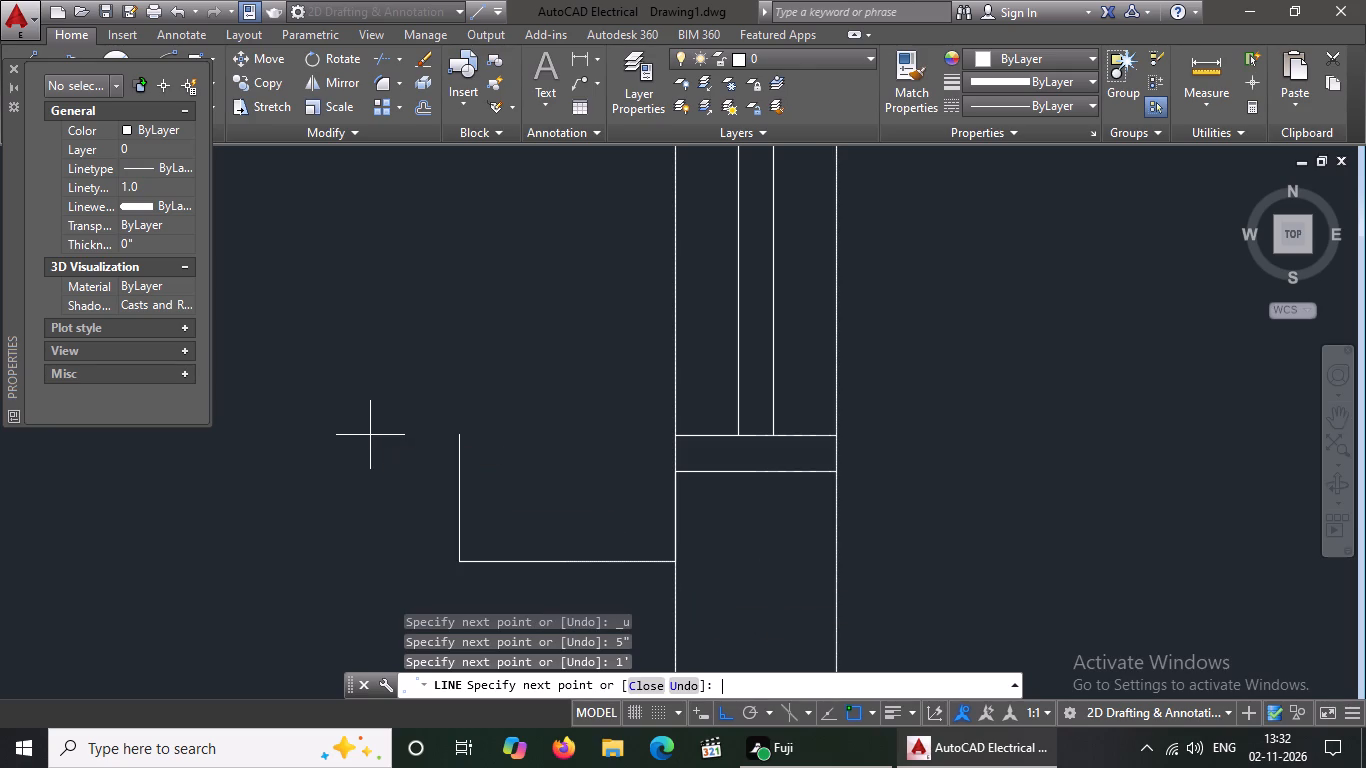
scroll(417, 448, down, 3)
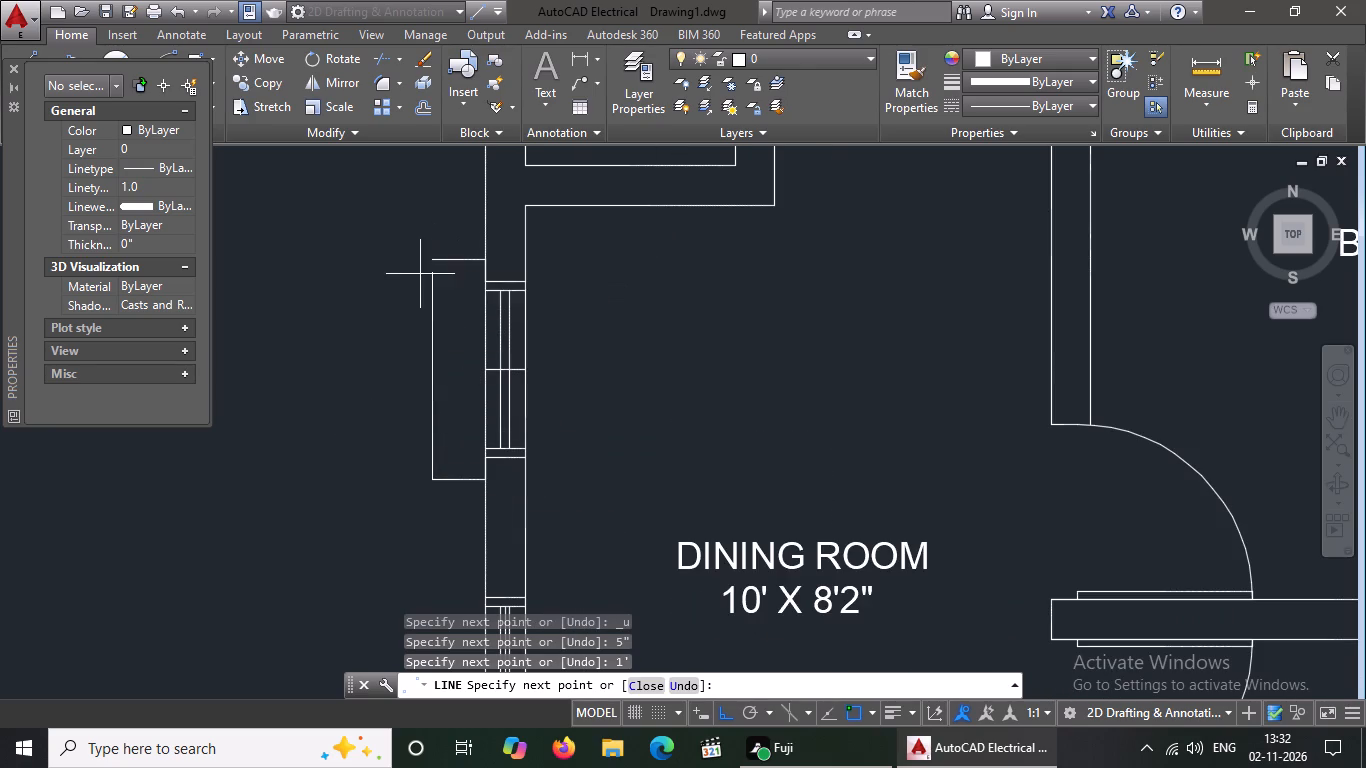
click(433, 261)
scroll(429, 255, down, 4)
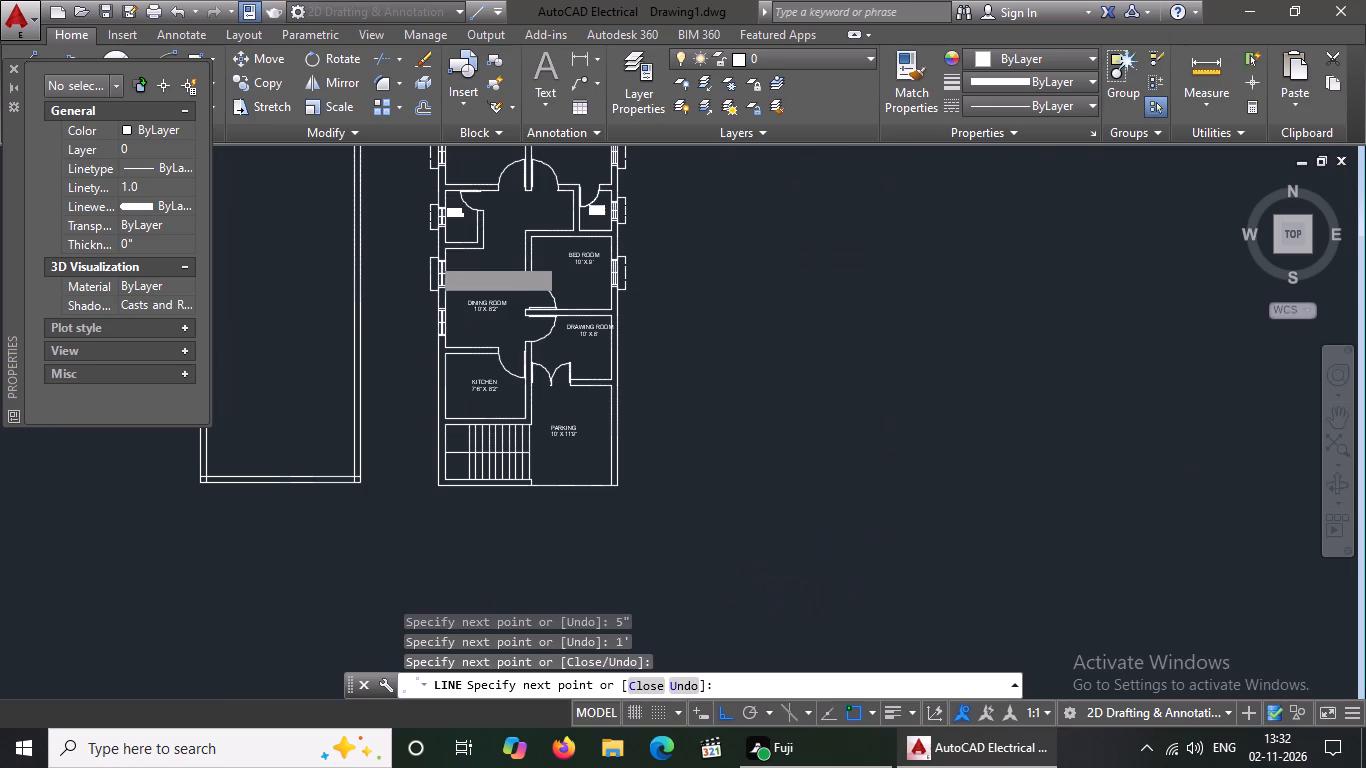
key(Escape)
Draw a line from the dining room's southern window's outer northwest corner, 5" north along the wall and 1' west.
scroll(388, 294, up, 4)
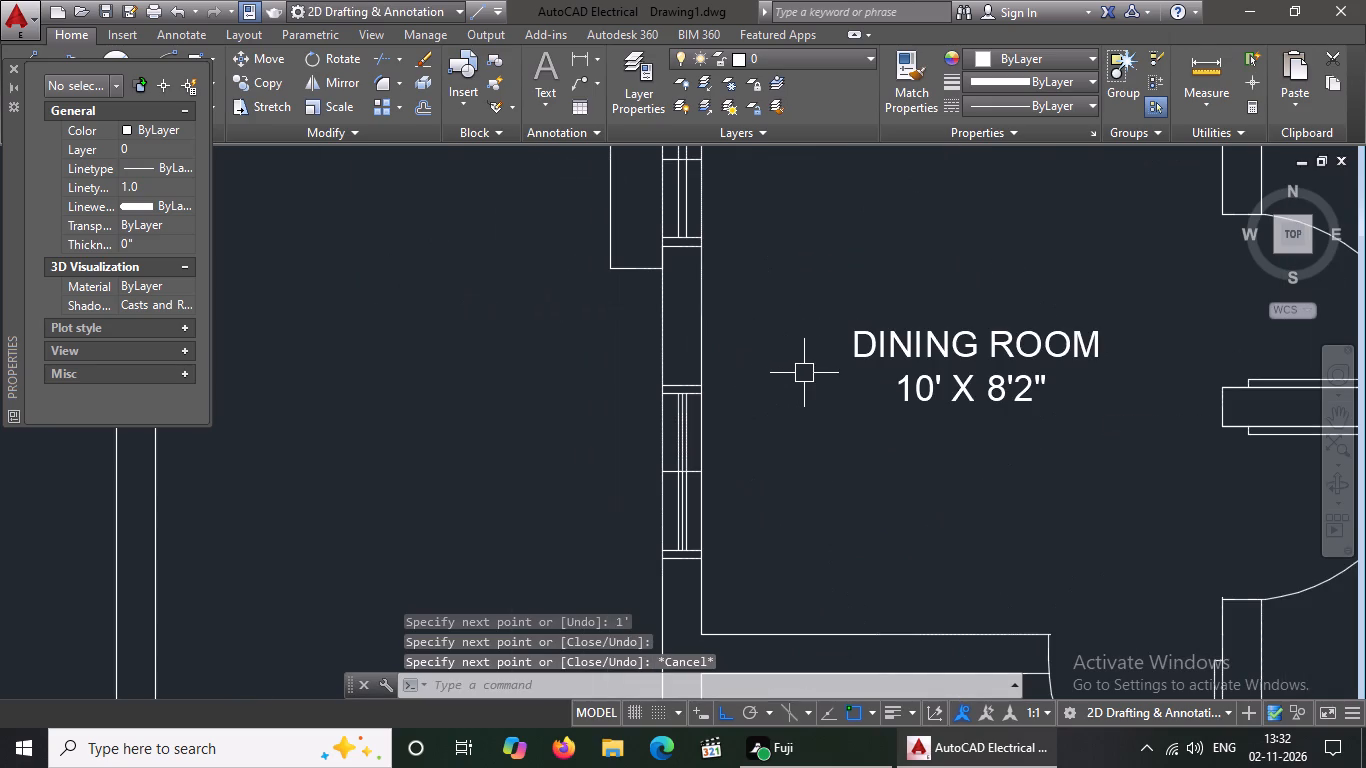
key(l)
key(Return)
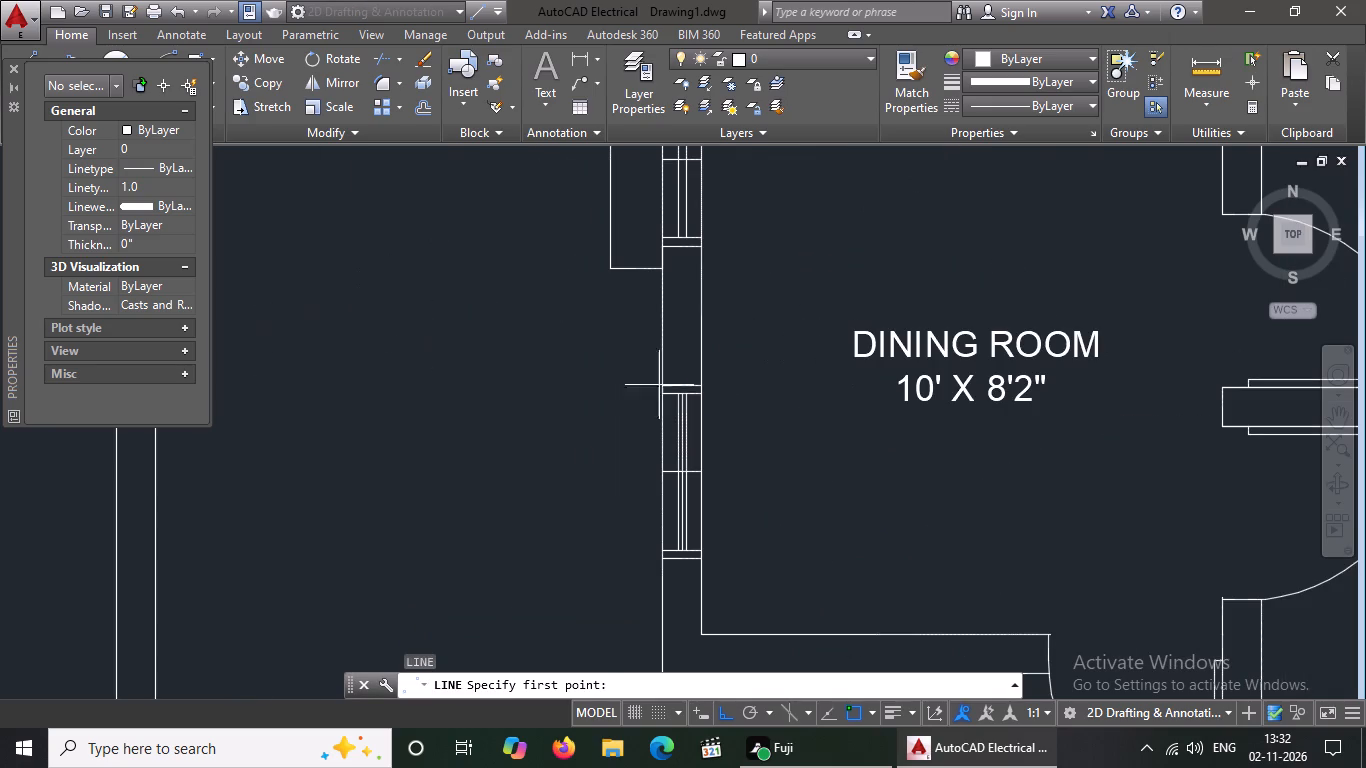
click(662, 385)
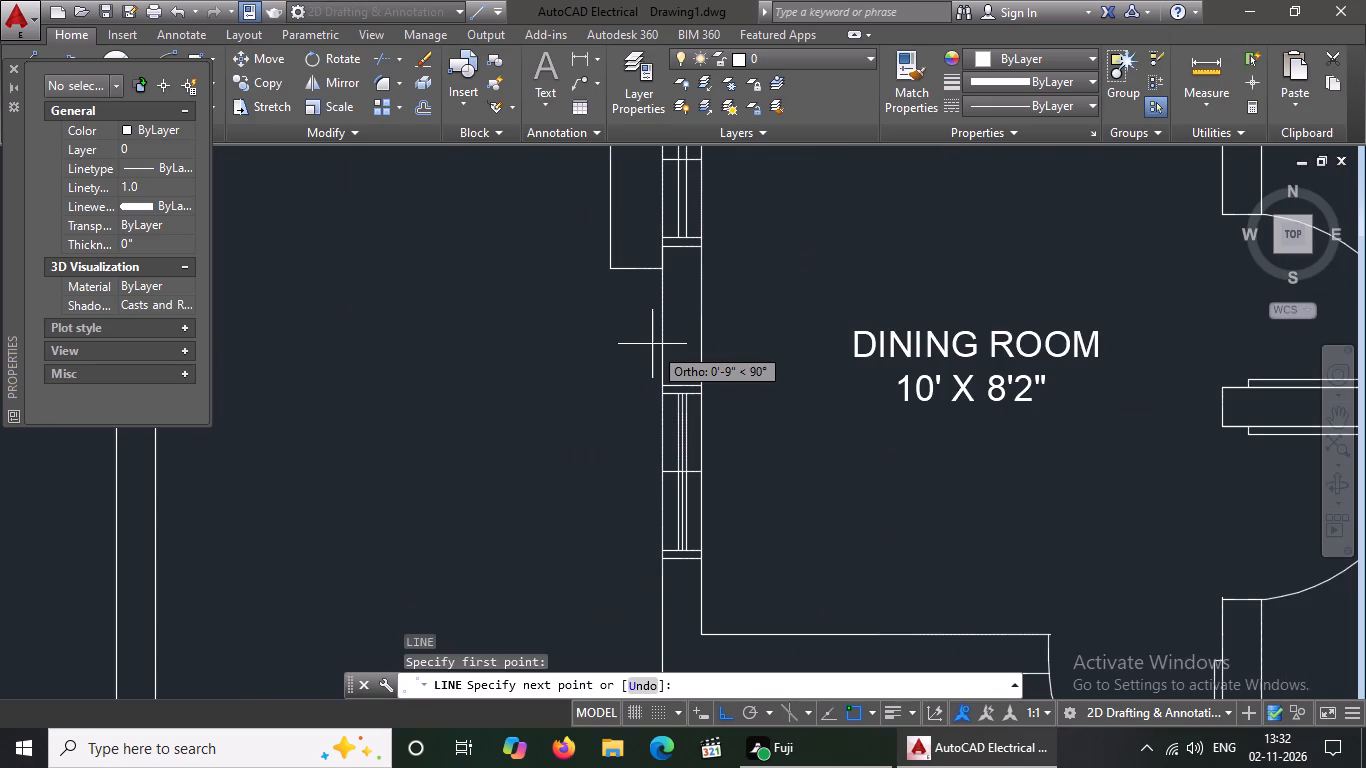
text(5")
key(Return)
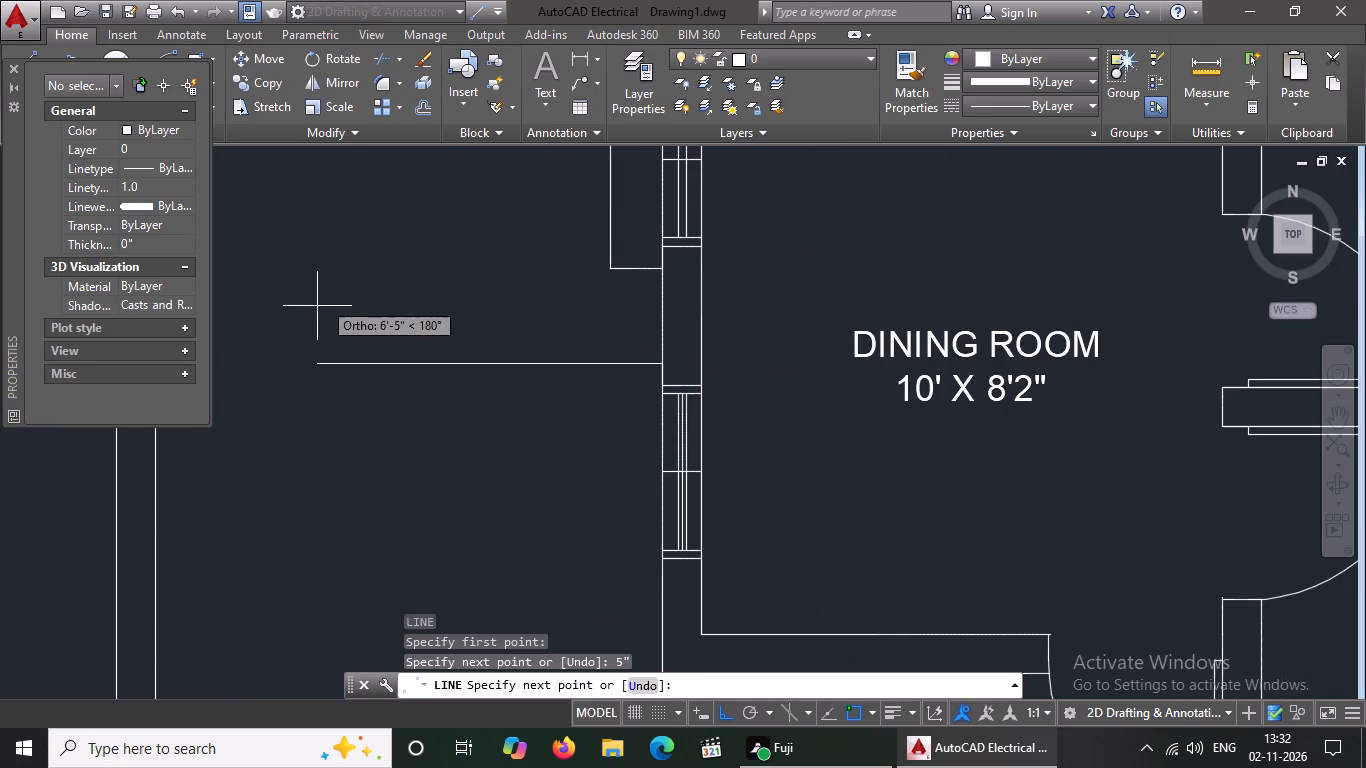
text(1')
key(Return)
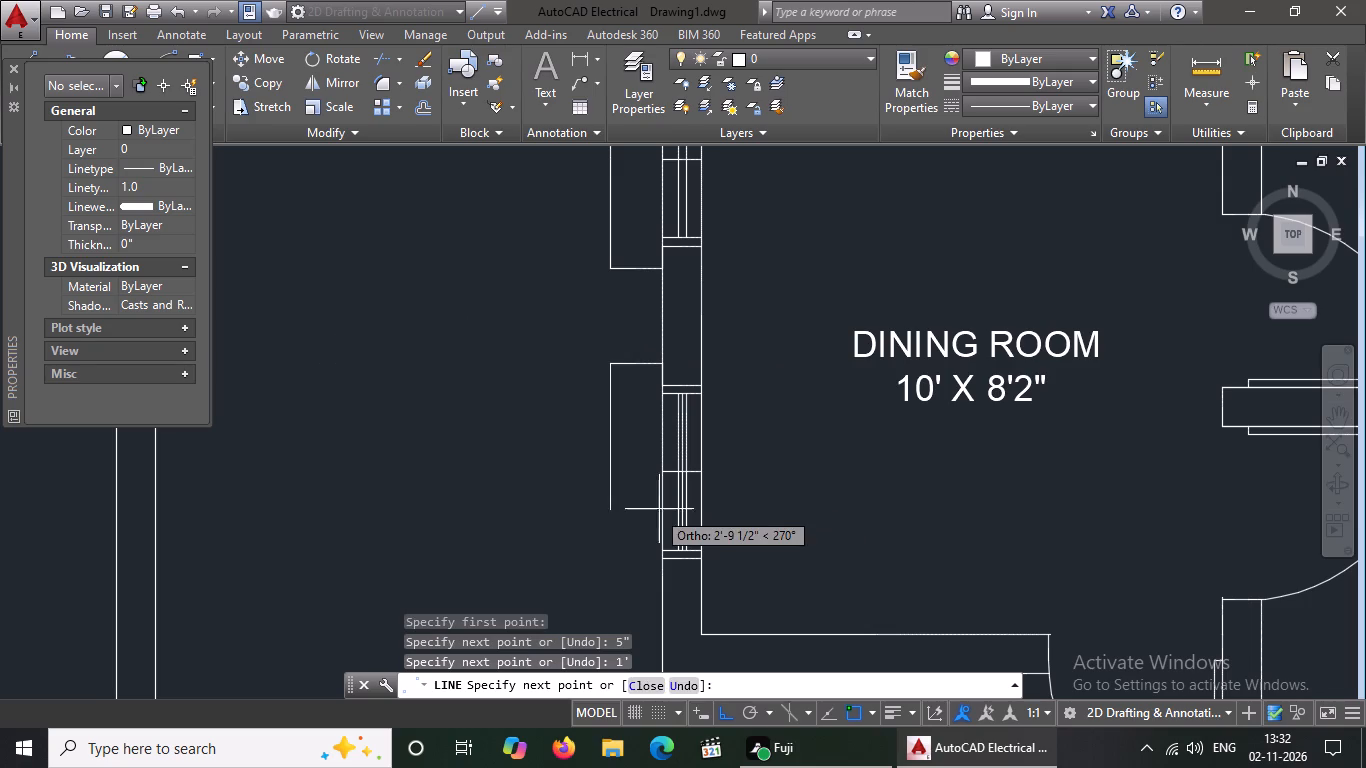
key(Escape)
Draw a line from the southern window's outer southwest corner 5" south, 1' west, and north to the end of that window's upper projecting line.
scroll(670, 574, up, 3)
scroll(670, 562, down, 3)
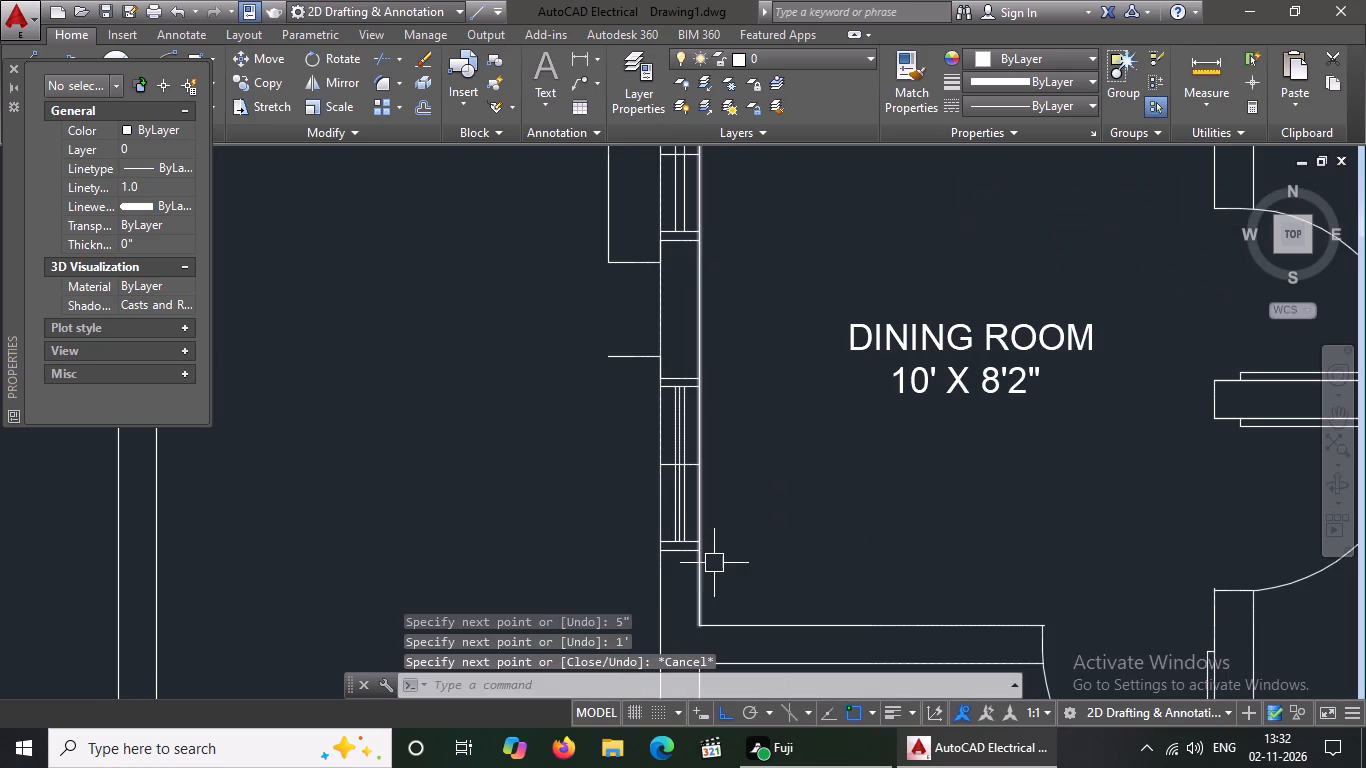
key(l)
key(Return)
scroll(729, 557, down, 3)
scroll(714, 565, up, 2)
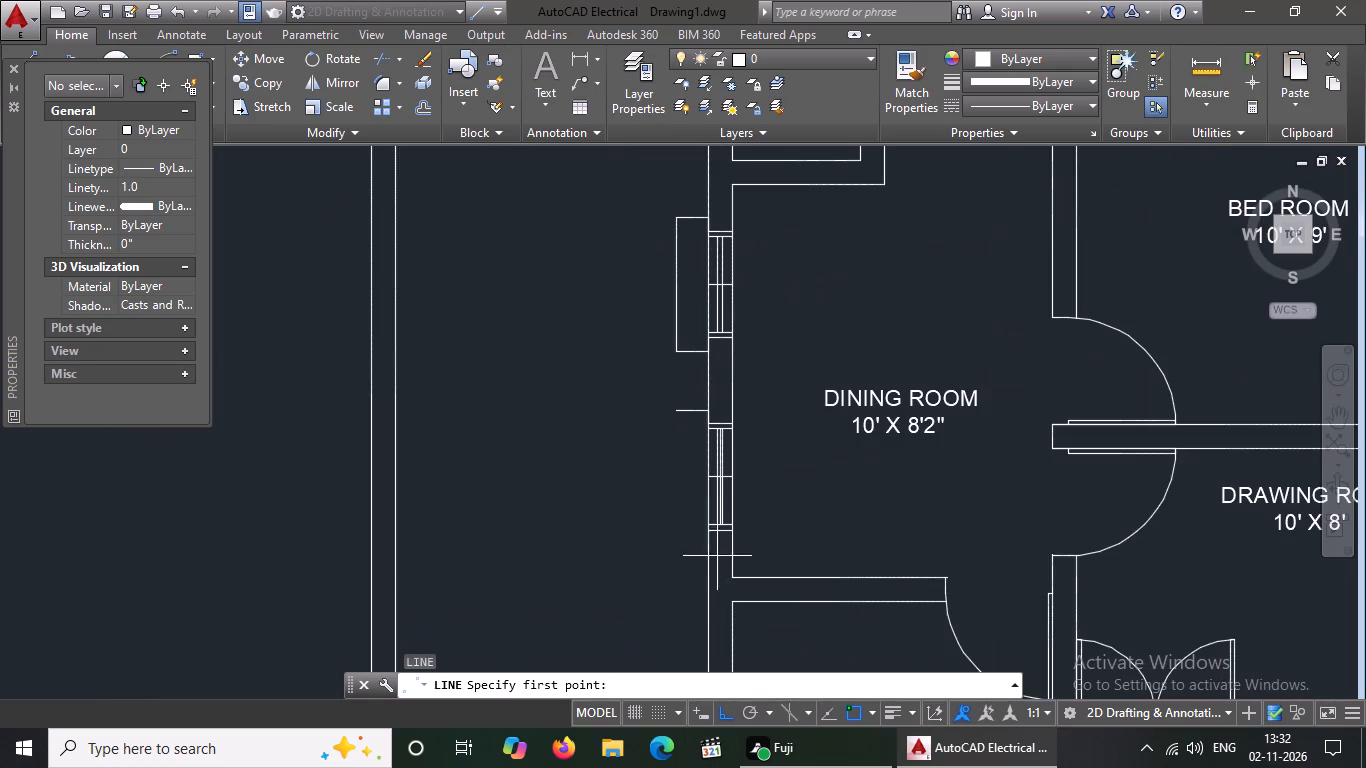
scroll(719, 549, up, 3)
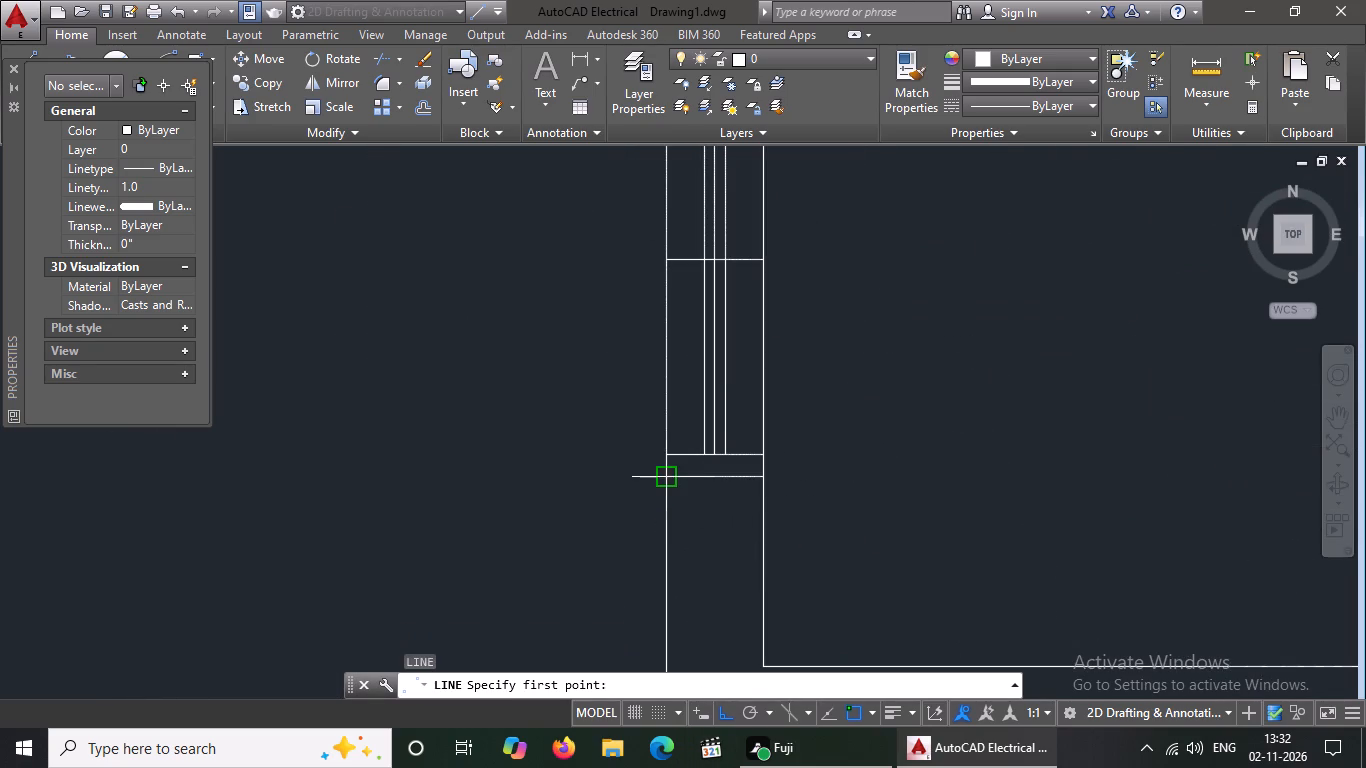
click(668, 481)
key(5)
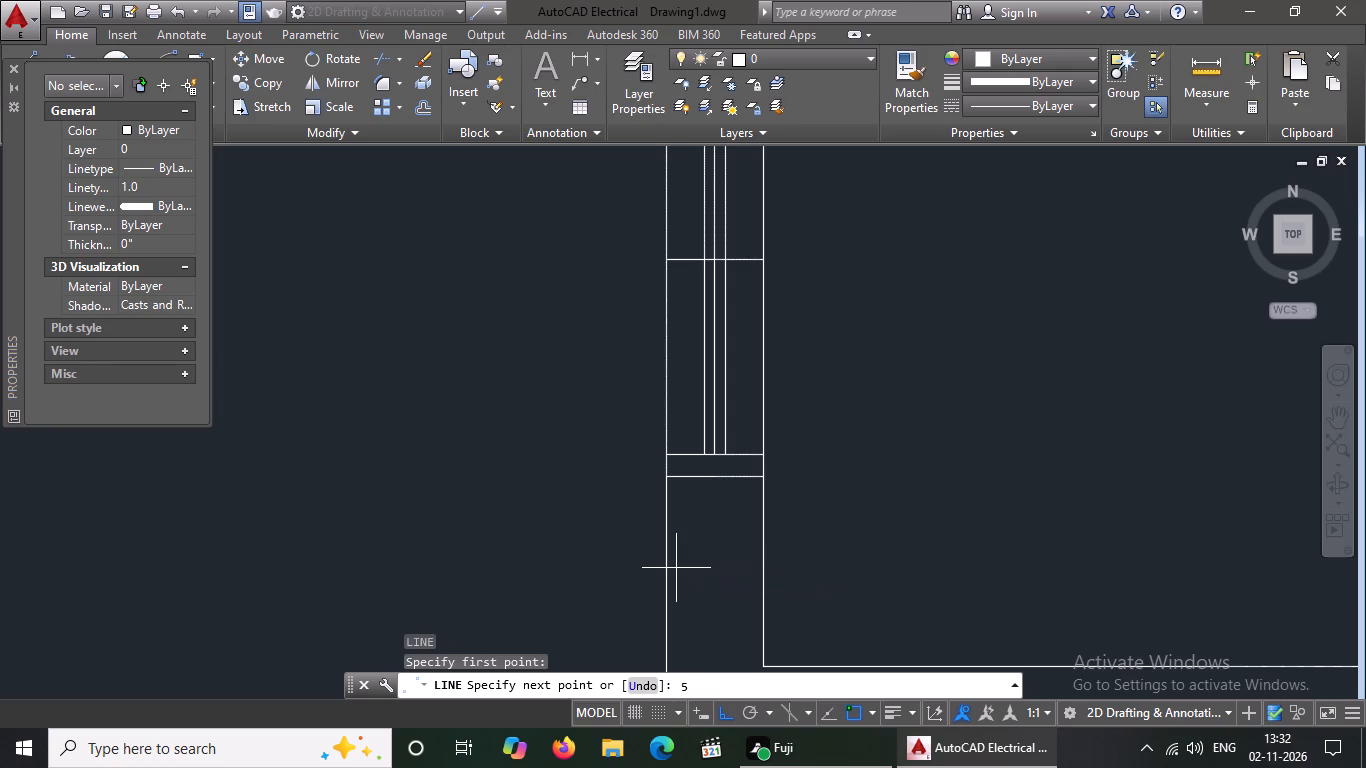
key(shift+quotedbl)
key(Return)
scroll(676, 568, down, 3)
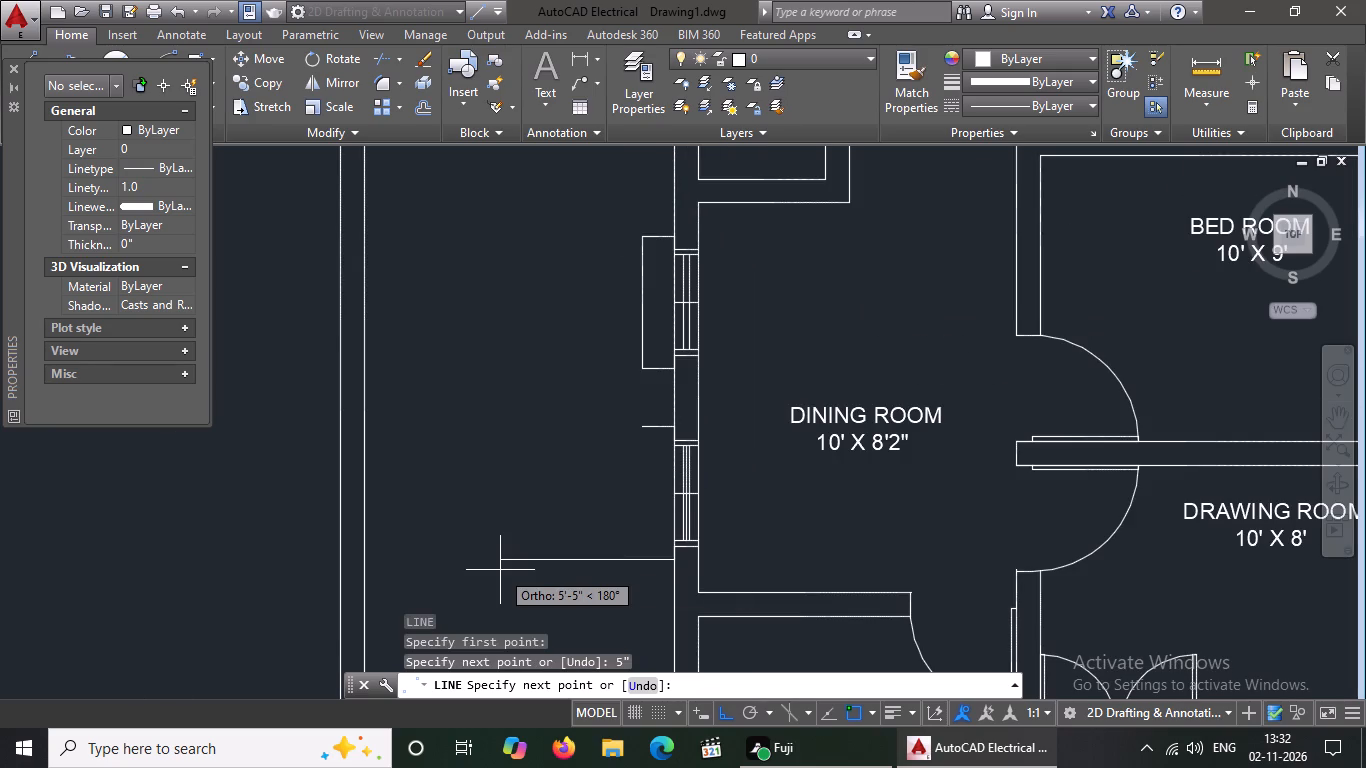
text(1')
key(Return)
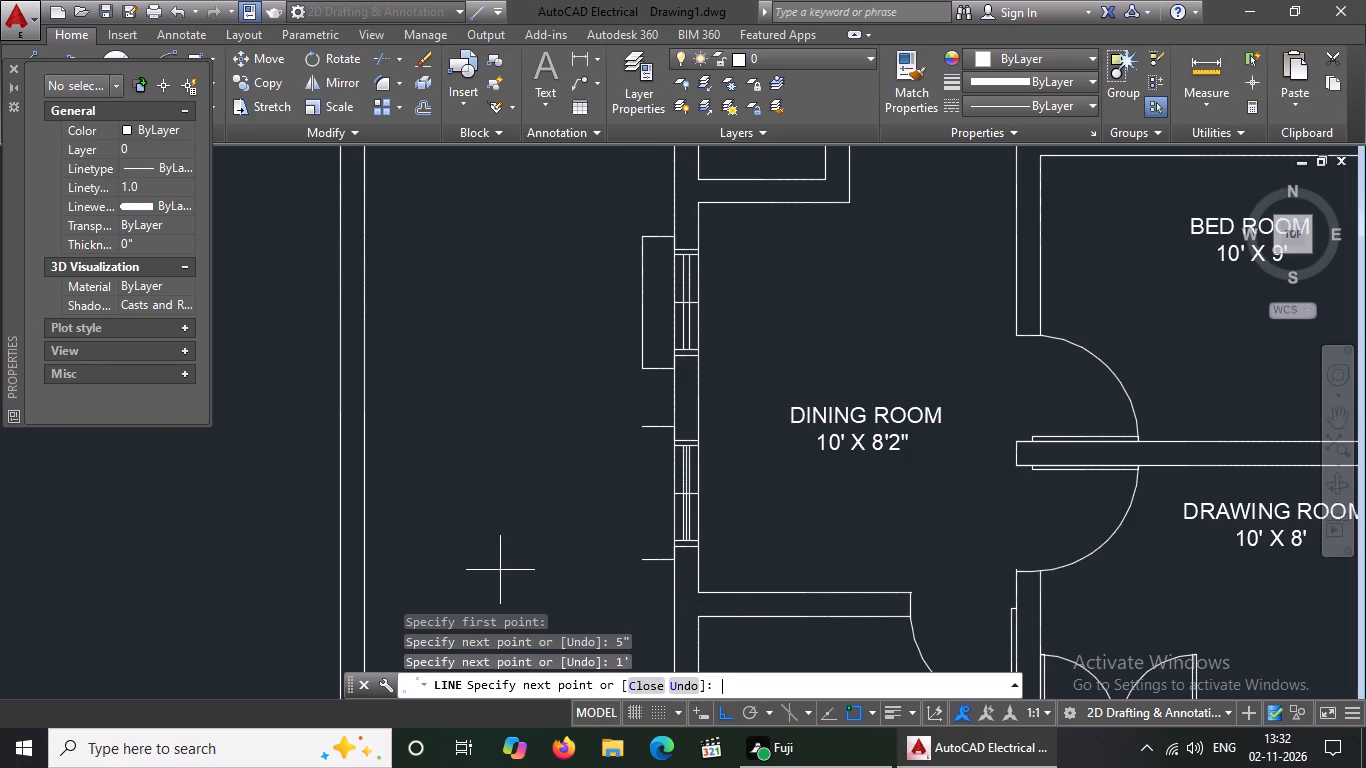
click(650, 423)
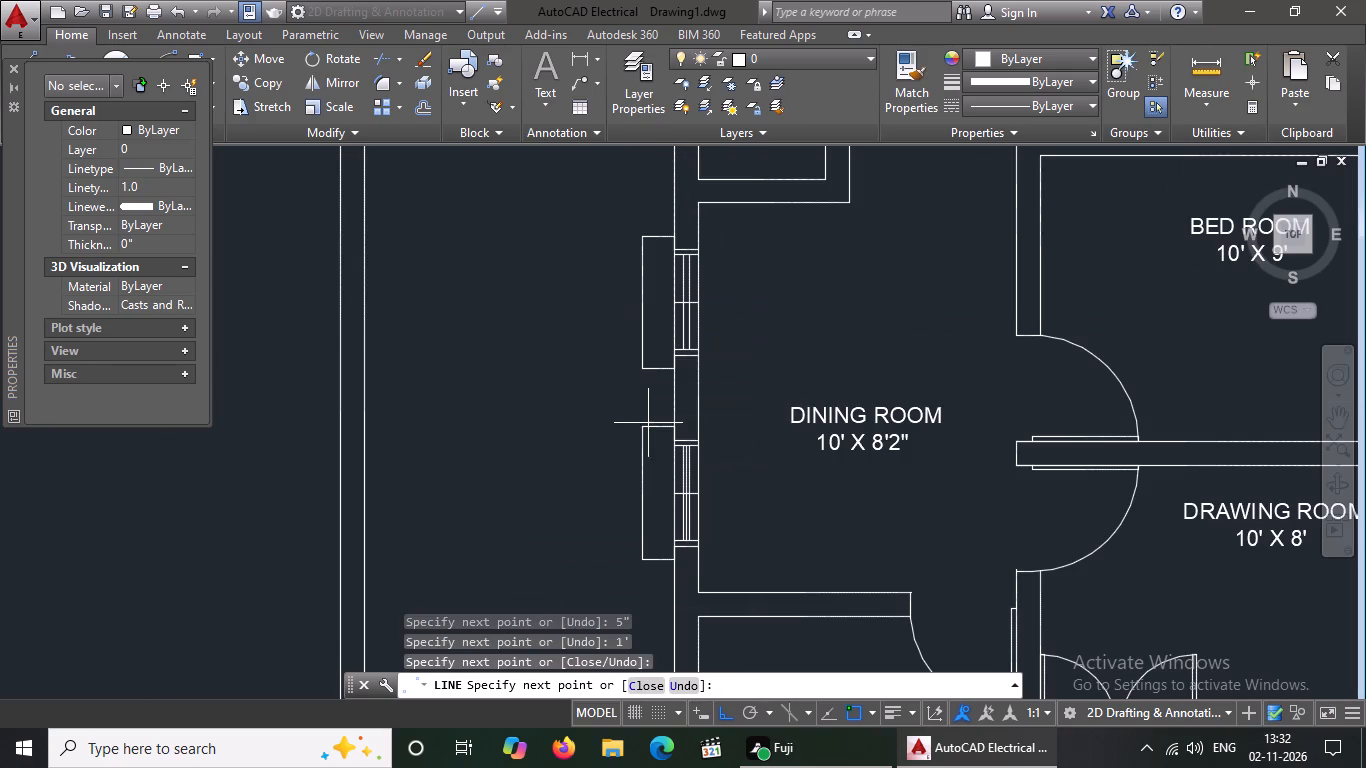
key(Escape)
Delete the original centre line between the two offset lines in the dining room's southern window.
scroll(743, 486, down, 1)
scroll(777, 489, up, 2)
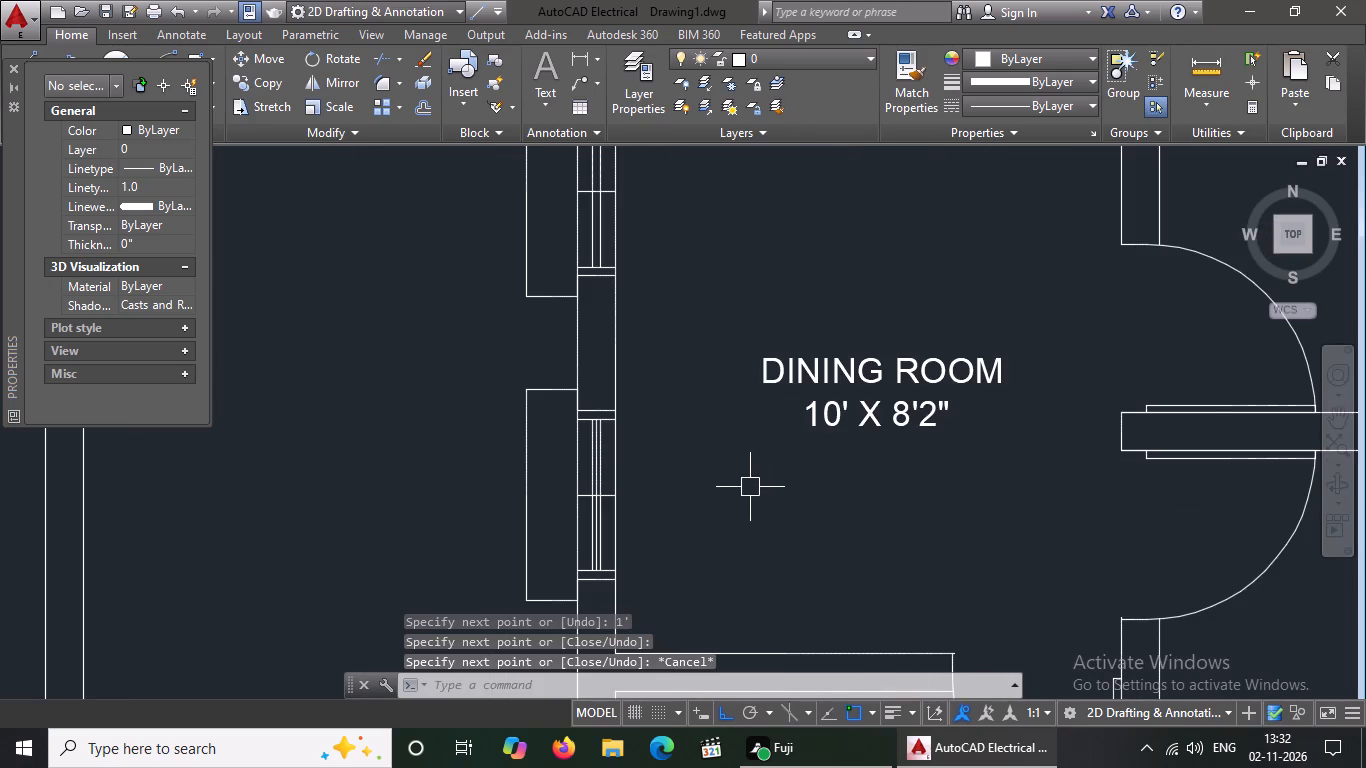
scroll(598, 457, up, 3)
click(574, 438)
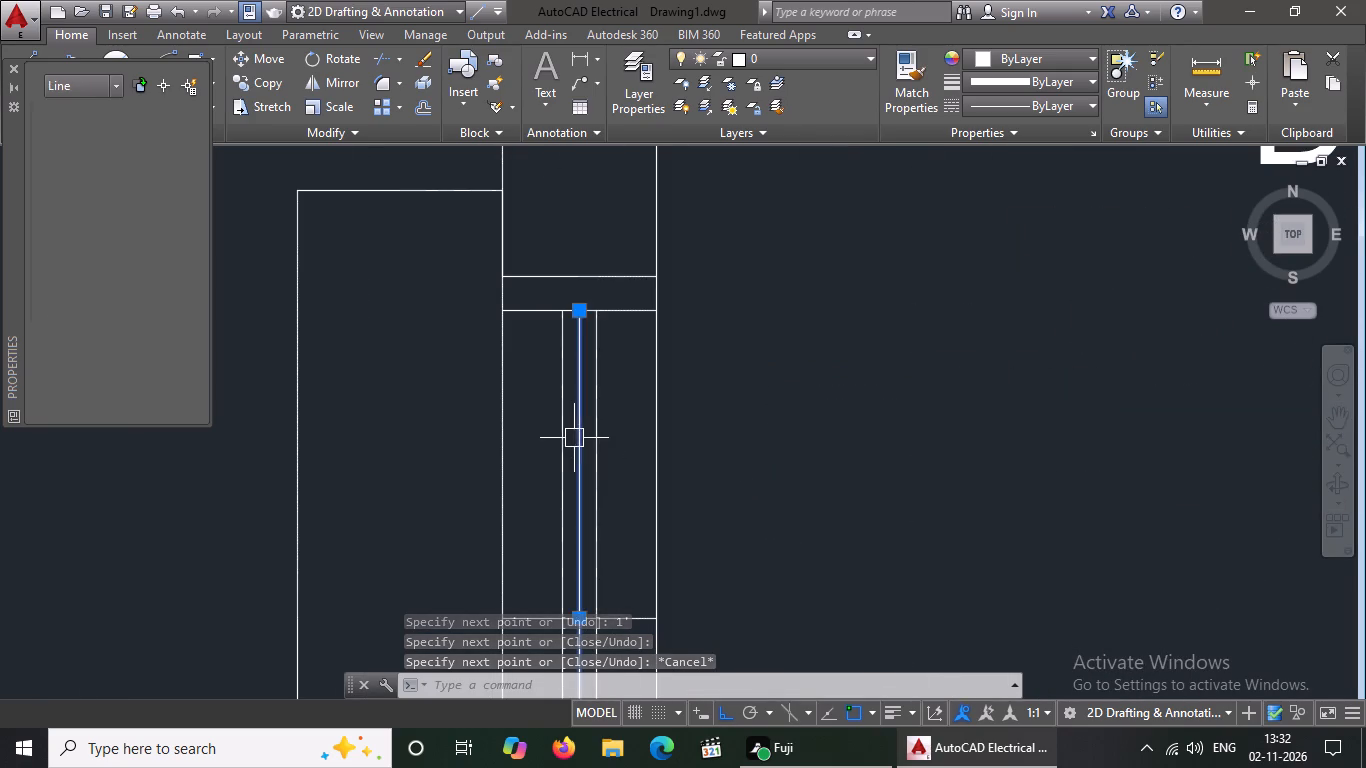
key(Escape)
scroll(698, 392, down, 1)
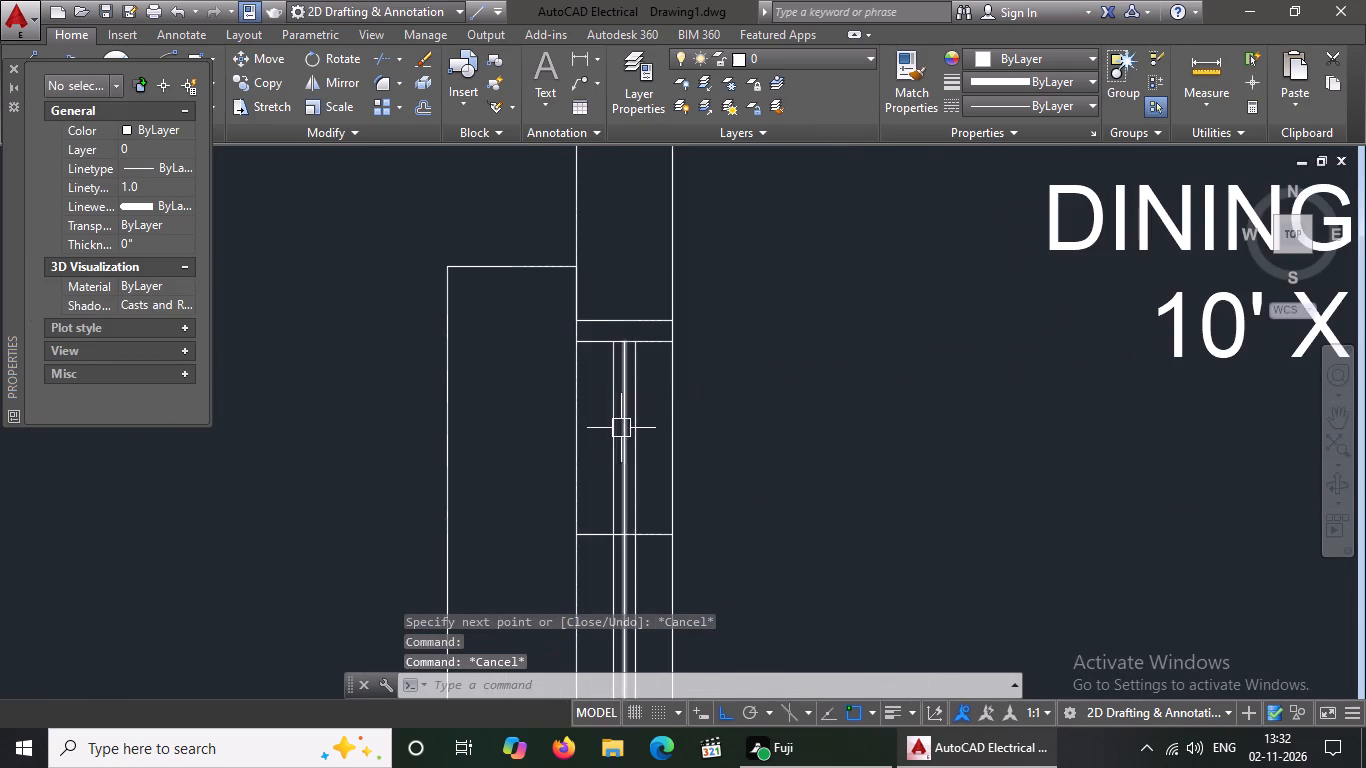
click(624, 422)
key(Delete)
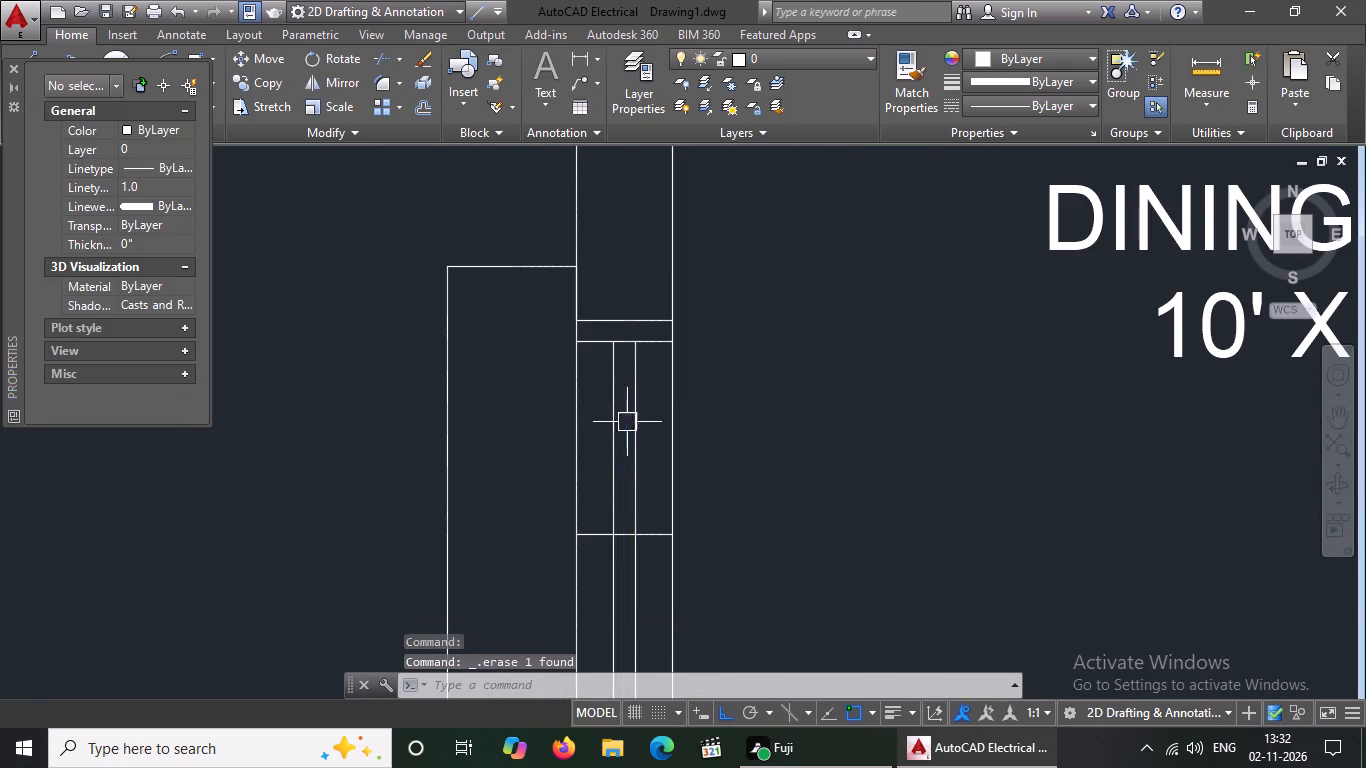
Give the projecting outline of the dining room's northern window the dashed ACAD linetype with a linetype scale of 1.5.
scroll(630, 421, down, 5)
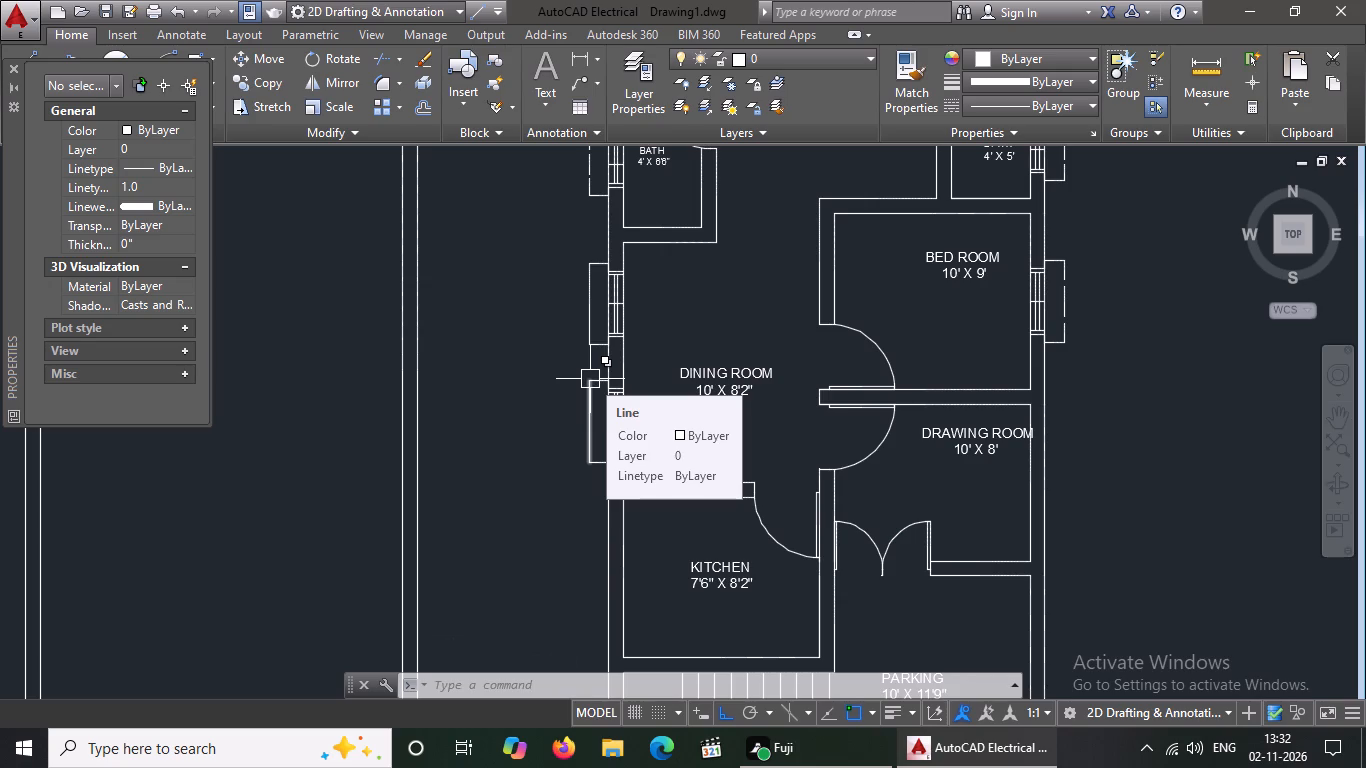
key(Escape)
scroll(599, 252, up, 2)
click(506, 242)
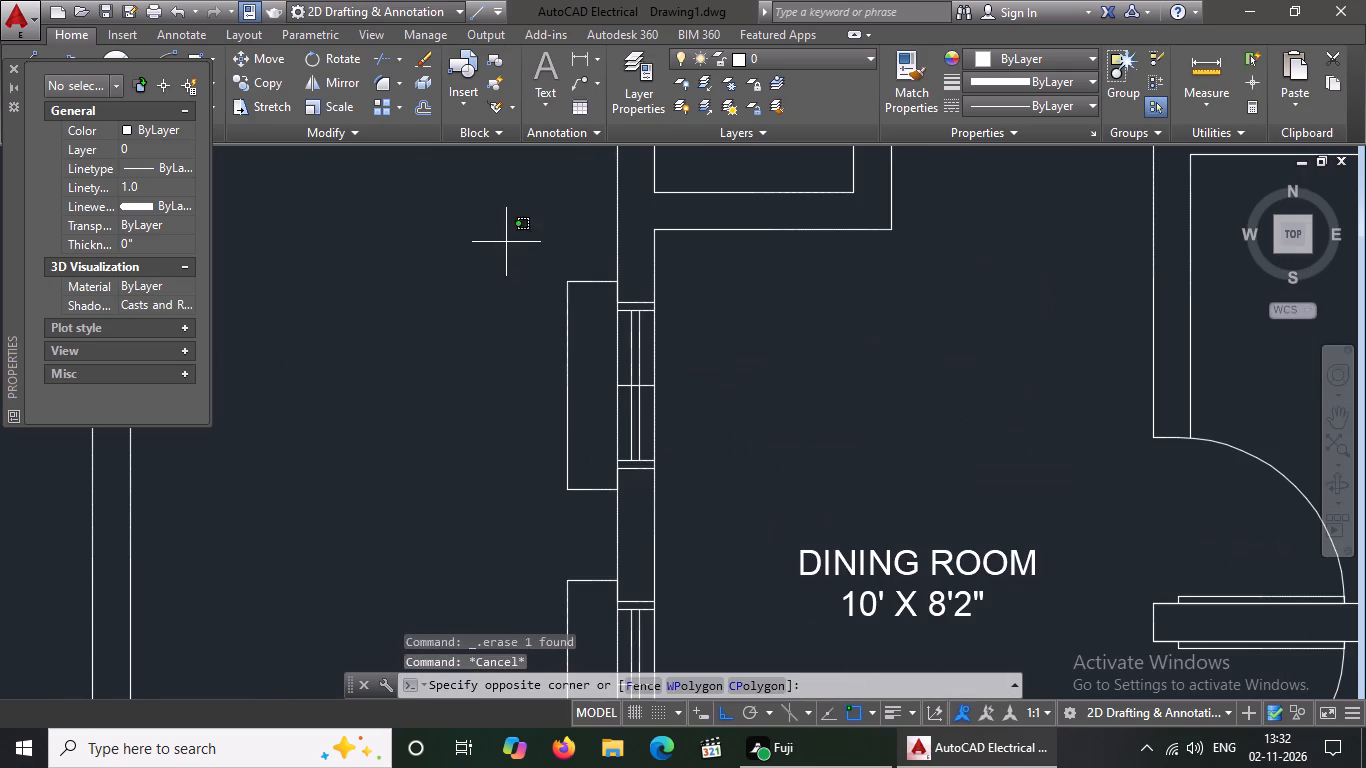
click(623, 510)
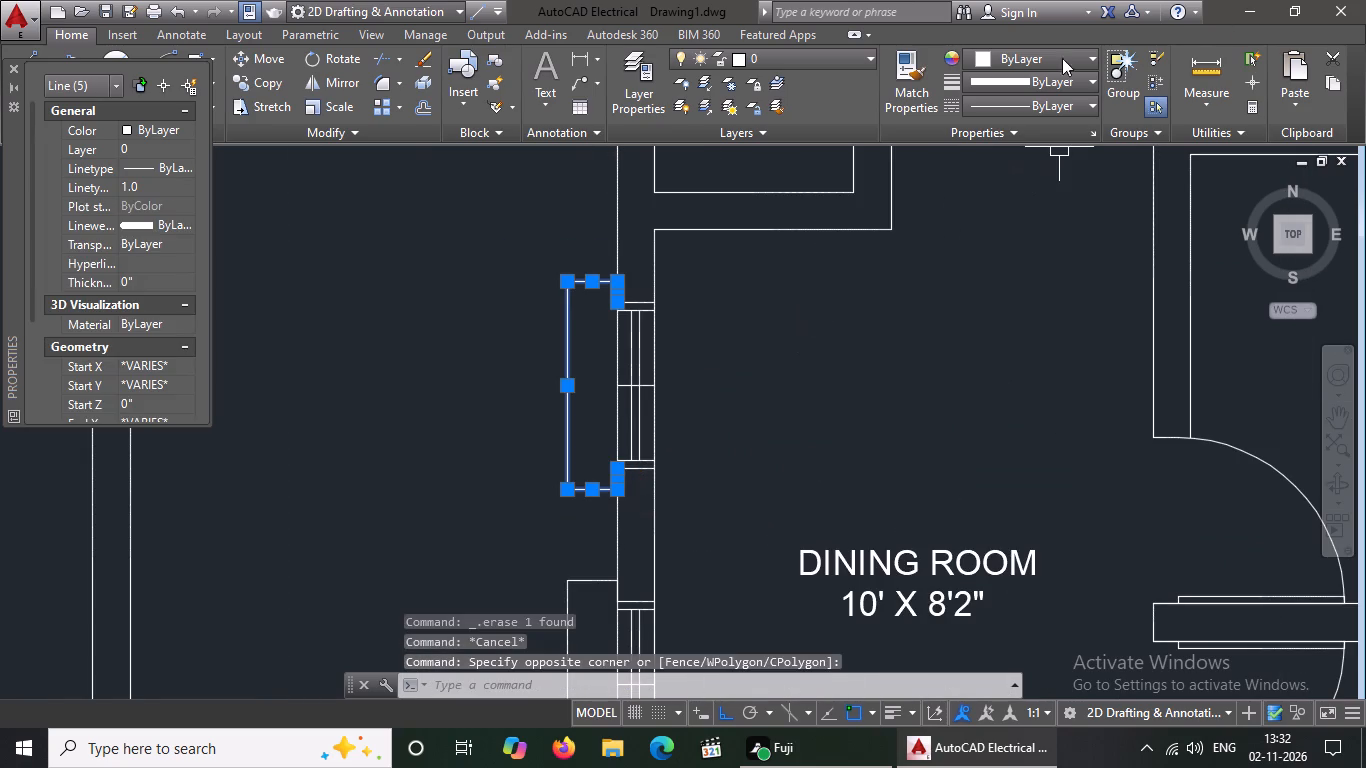
click(1020, 103)
click(997, 178)
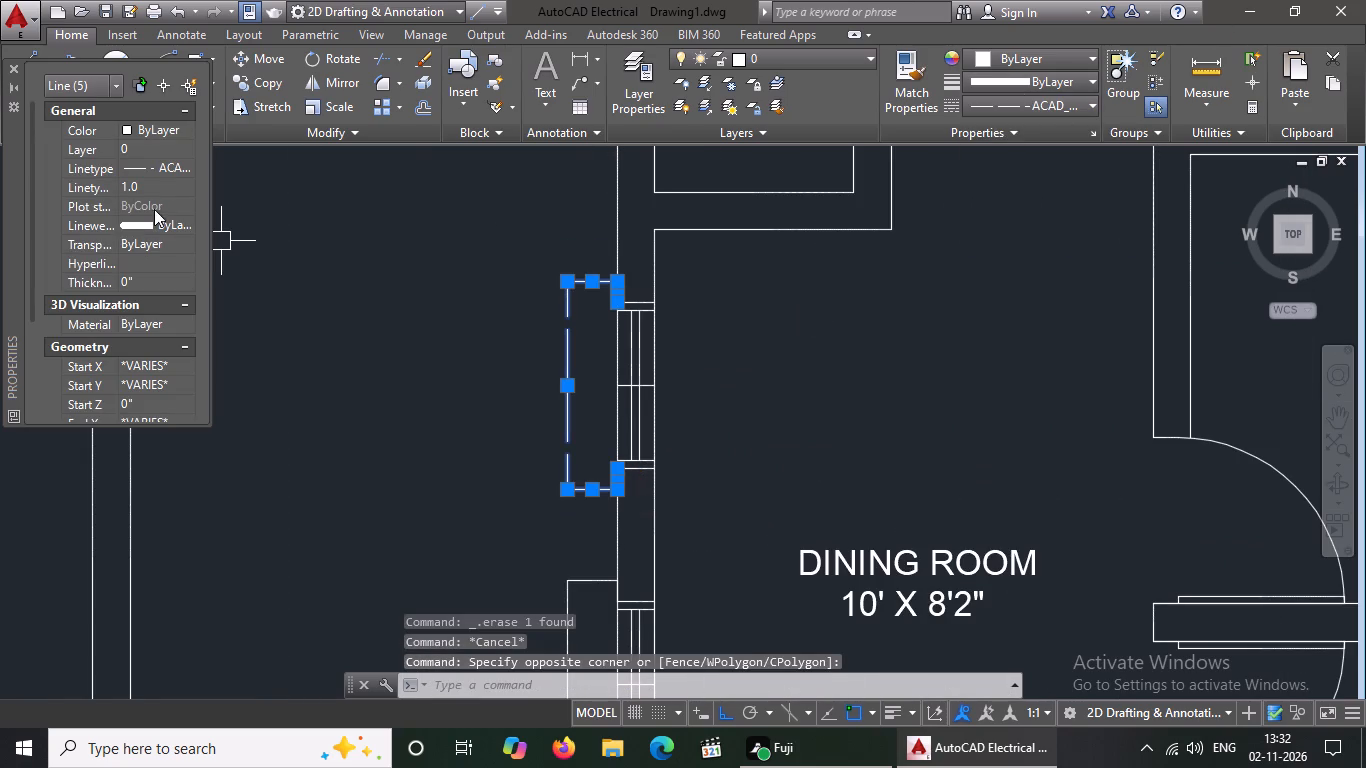
click(156, 187)
key(BackSpace)
key(BackSpace)
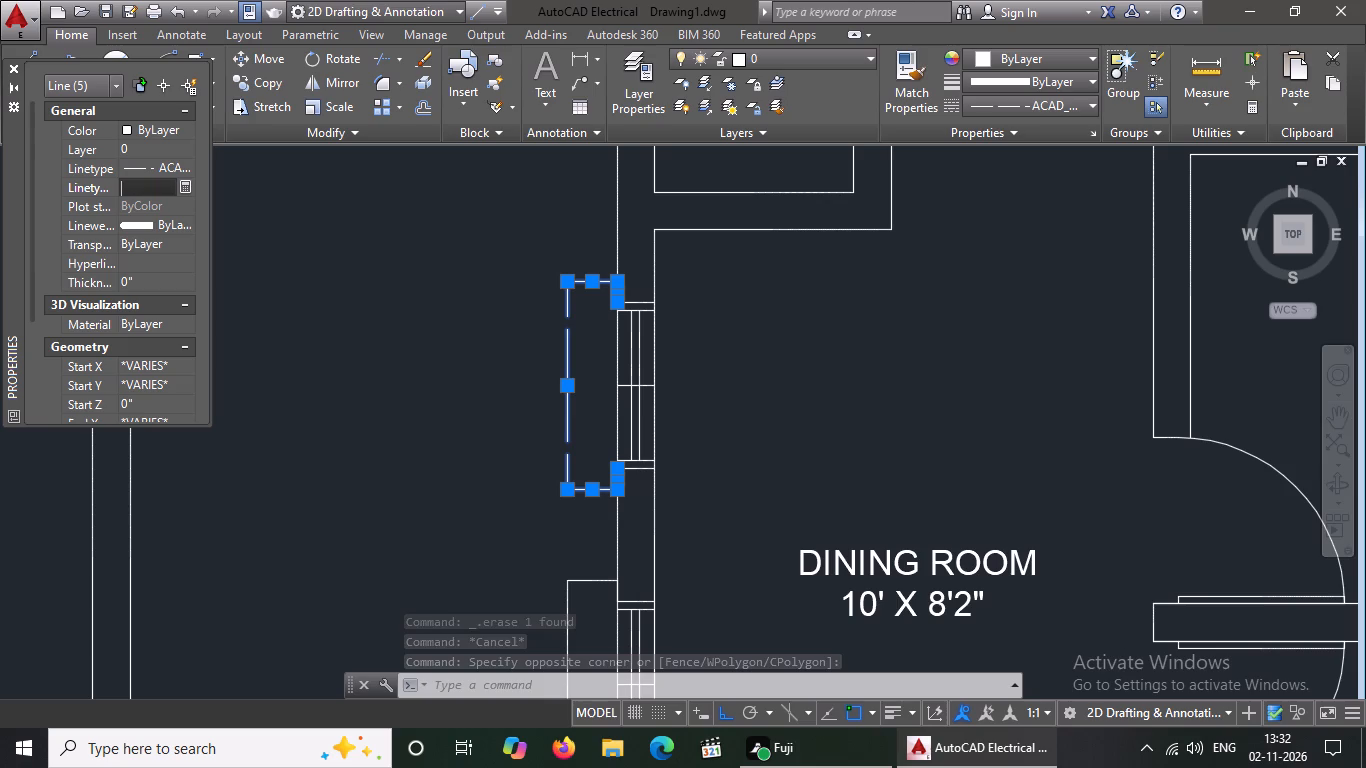
key(1)
text(.5)
key(Return)
key(Escape)
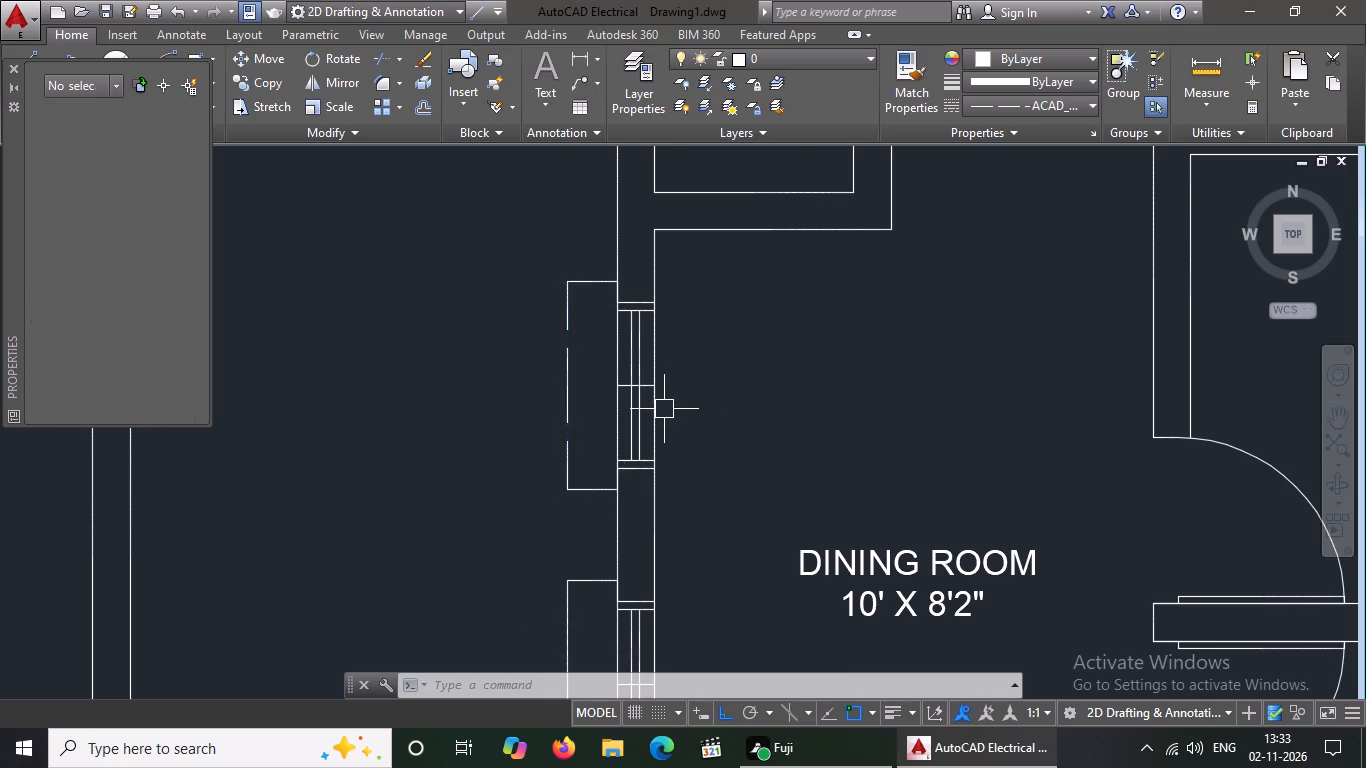
Give the projecting outline of the dining room's southern window the dashed ACAD linetype with a linetype scale of 1.5.
scroll(668, 374, down, 2)
scroll(650, 506, up, 2)
click(509, 336)
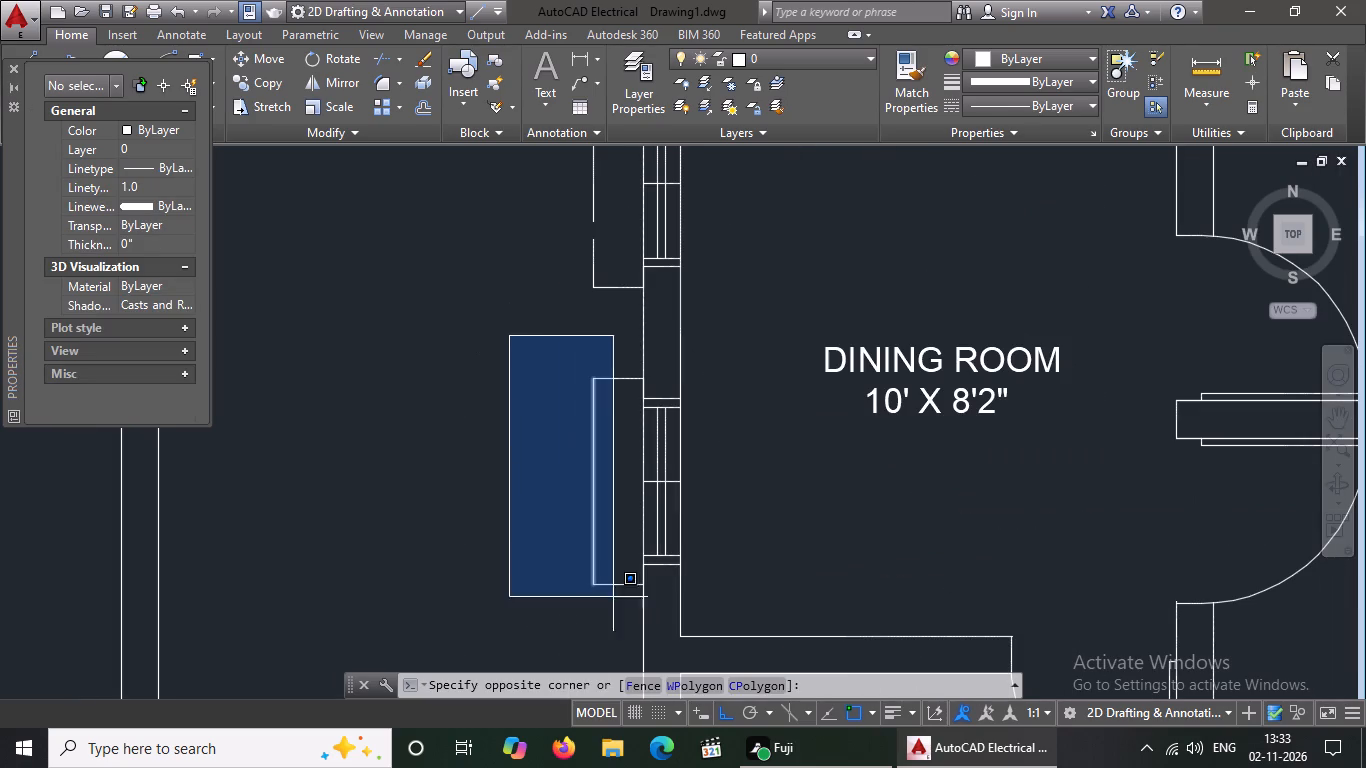
click(651, 604)
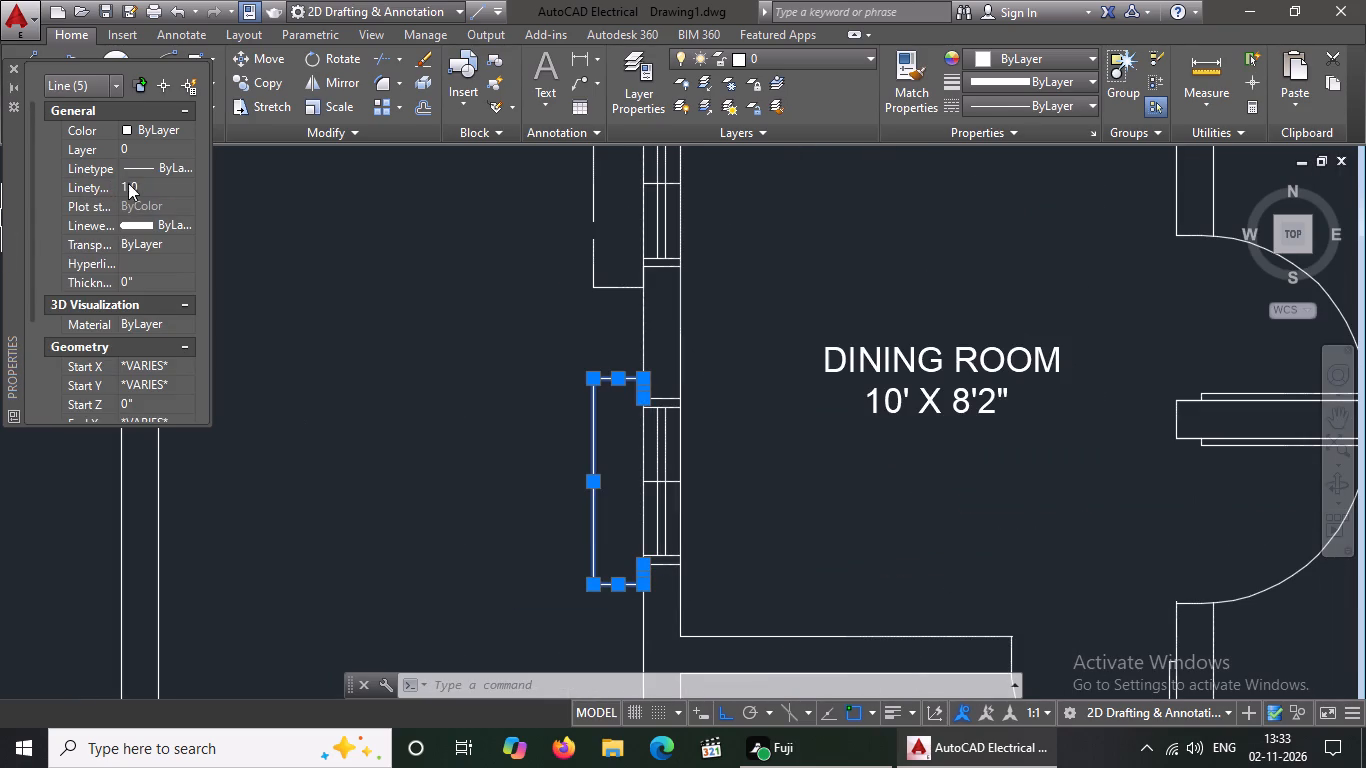
click(148, 183)
key(BackSpace)
key(BackSpace)
text(1.5)
key(Return)
scroll(149, 183, up, 1)
click(991, 105)
click(1016, 186)
key(Escape)
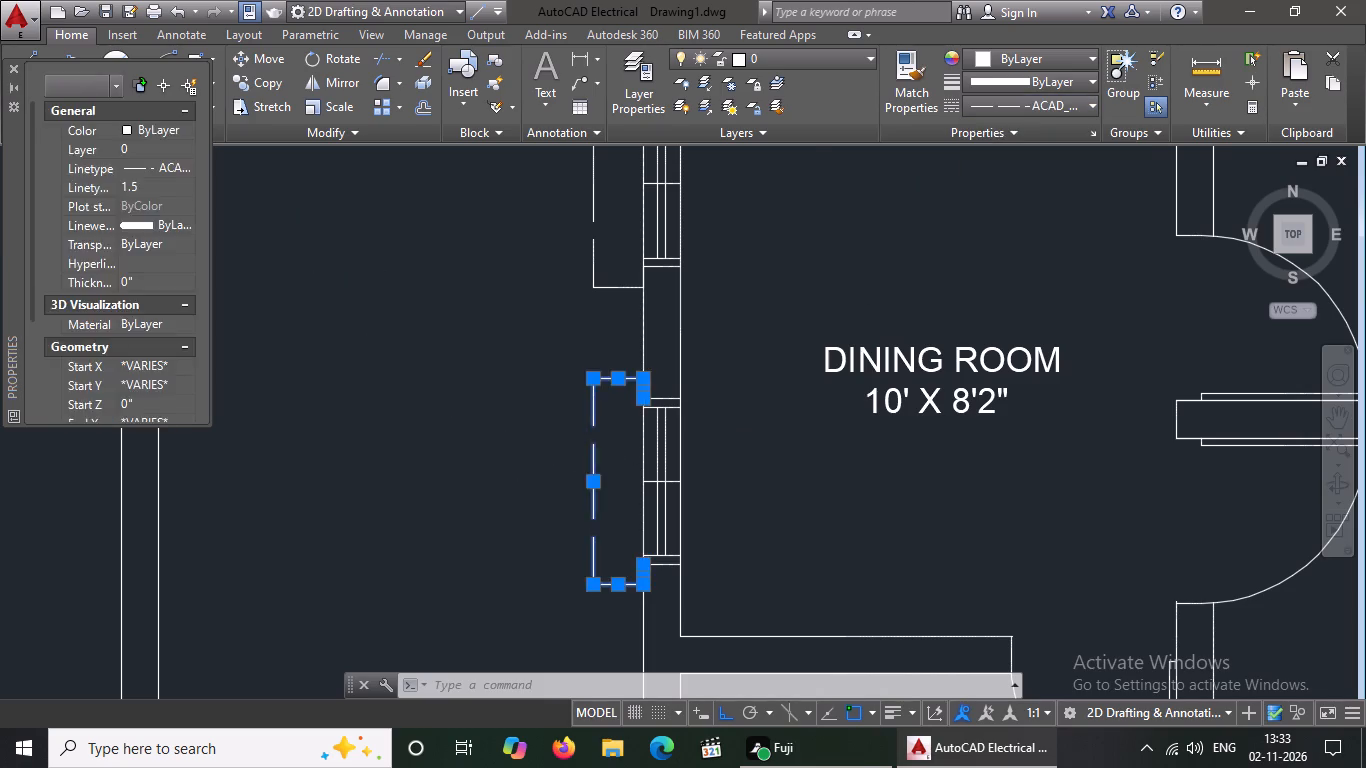
Draw a 9" line west across the kitchen's west wall from the midpoint of its inner face.
scroll(645, 418, down, 4)
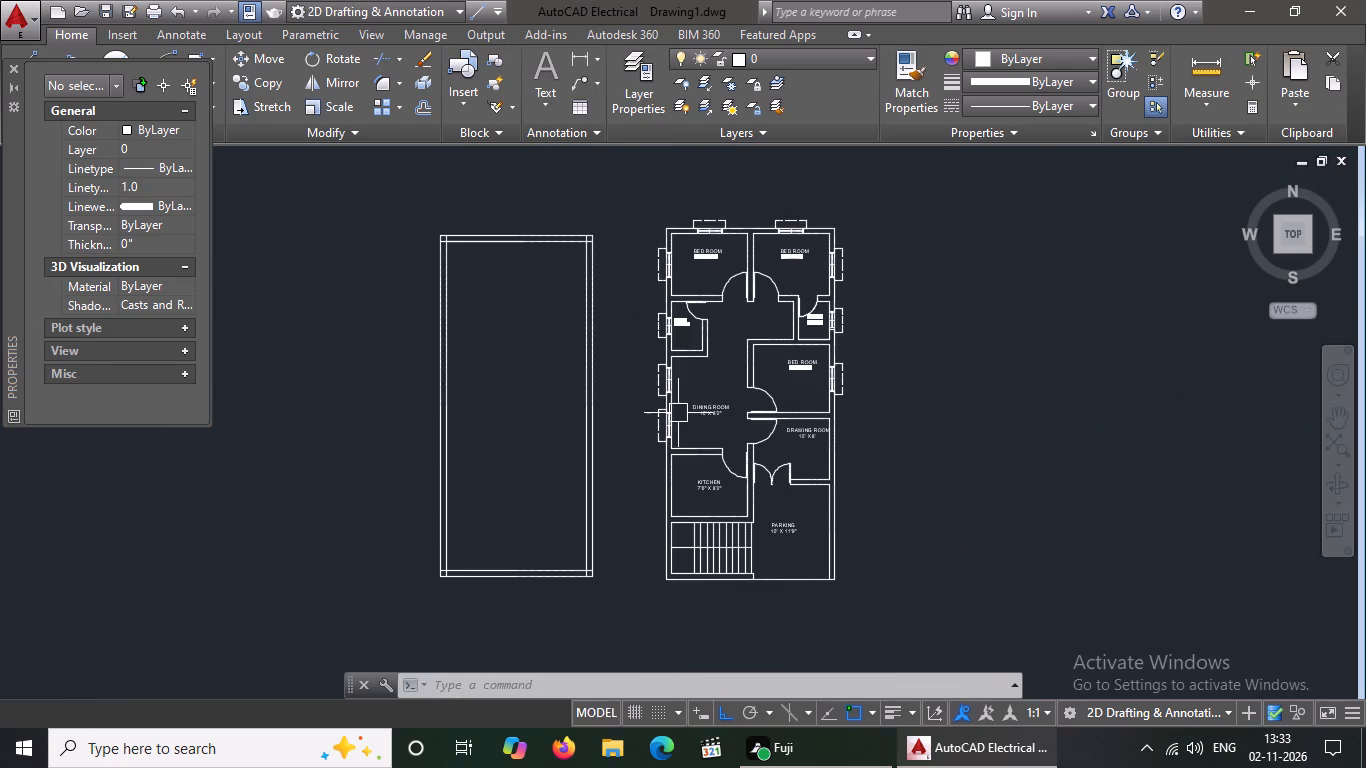
scroll(680, 487, up, 2)
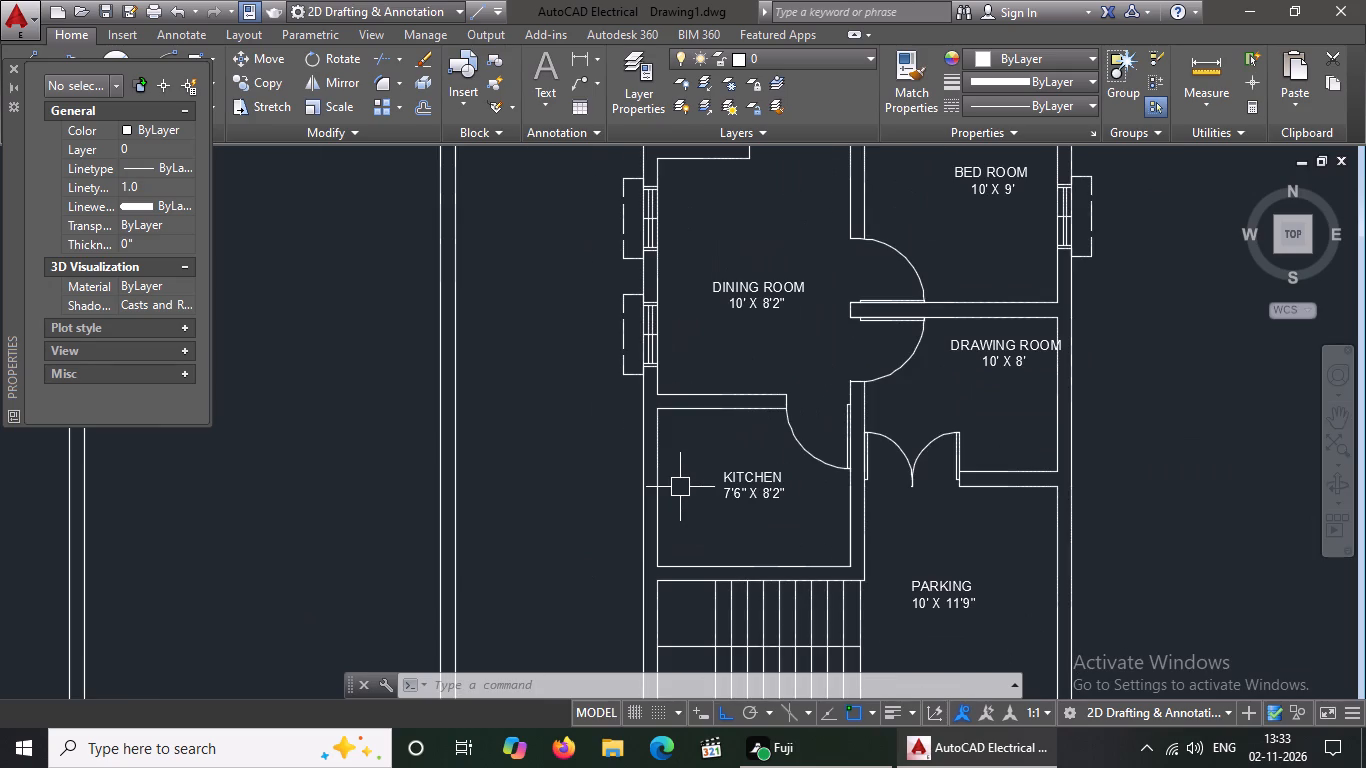
scroll(680, 487, down, 2)
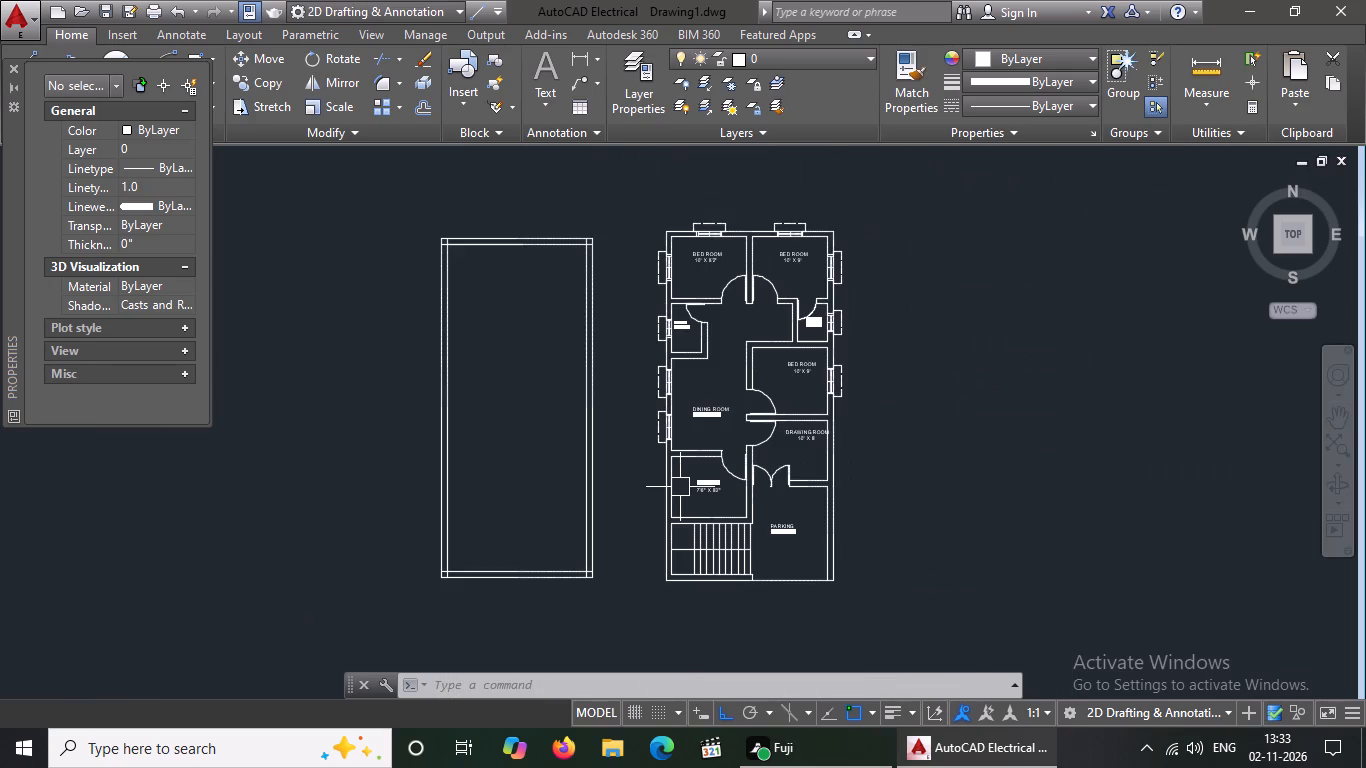
scroll(690, 484, up, 3)
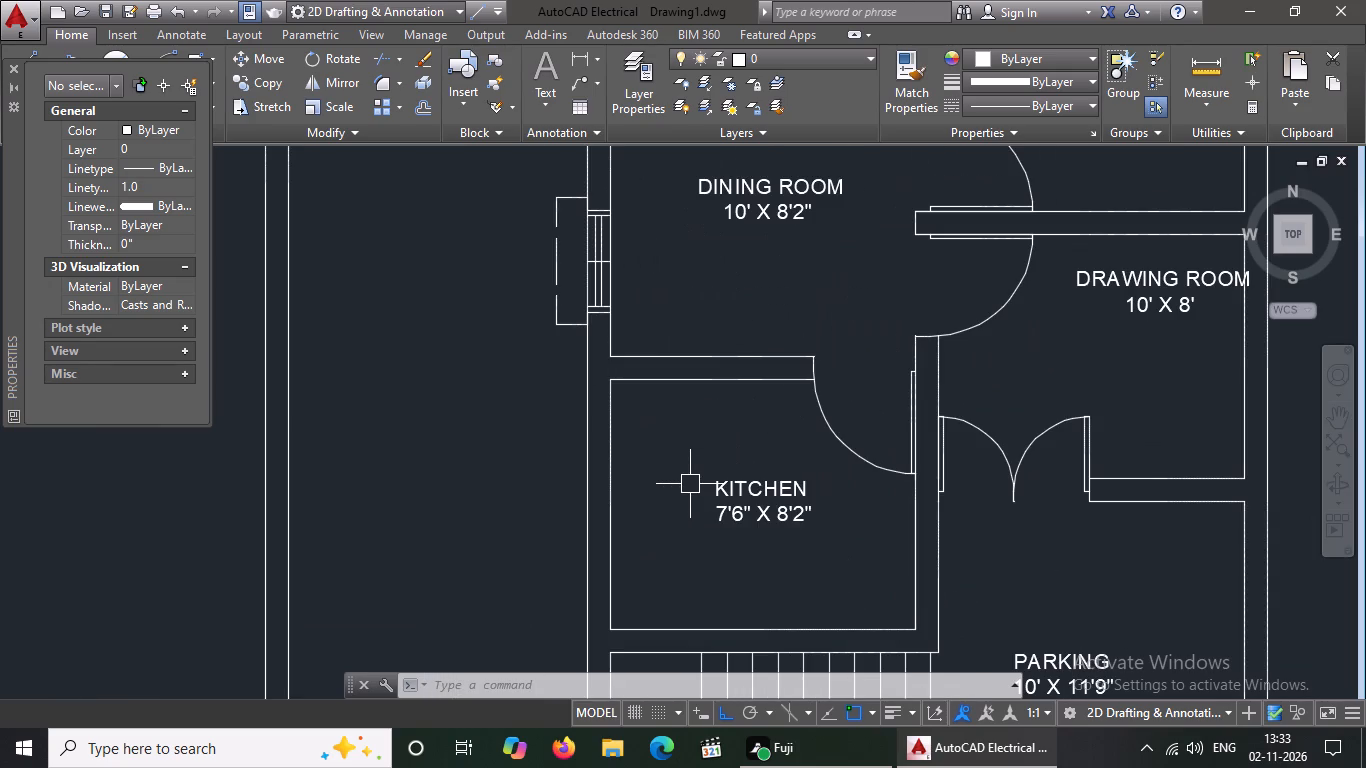
key(l)
key(Return)
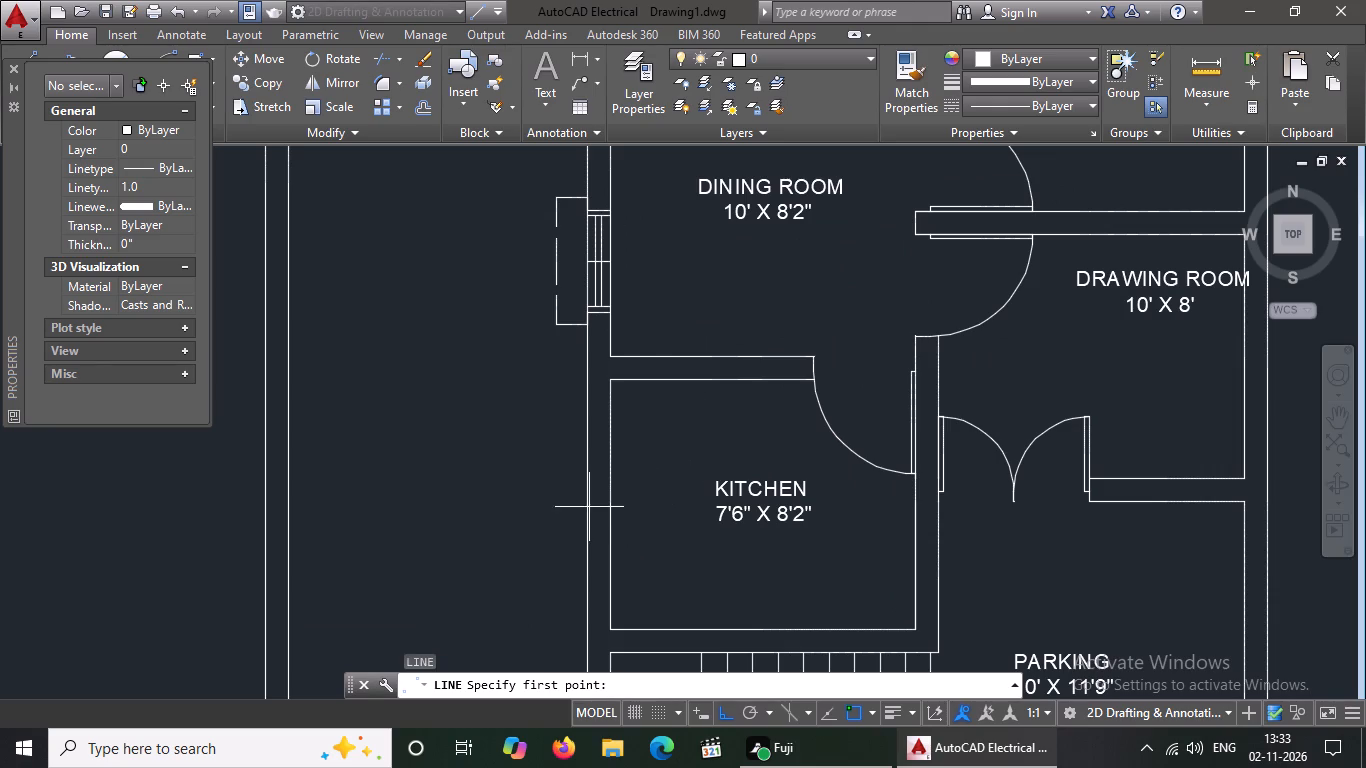
click(616, 502)
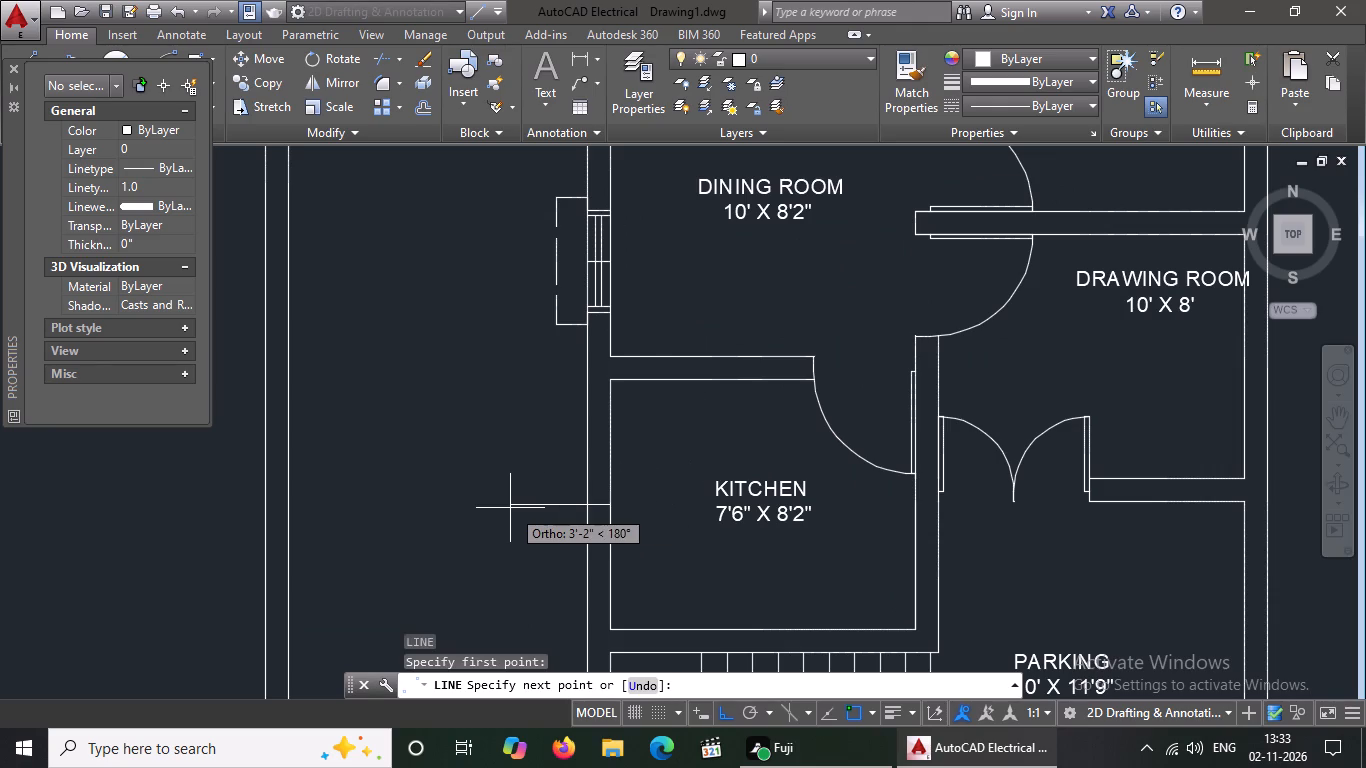
key(9)
key(shift+quotedbl)
key(Return)
key(Return)
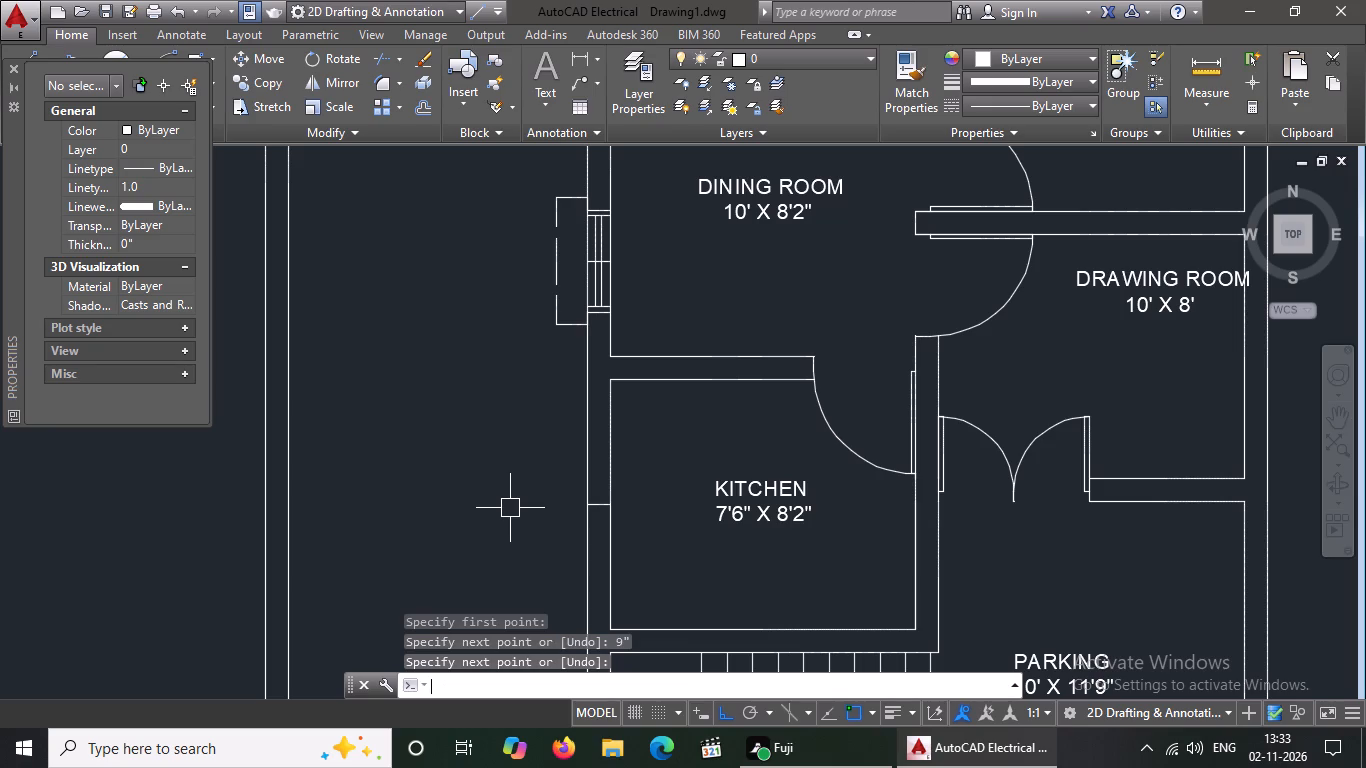
key(Escape)
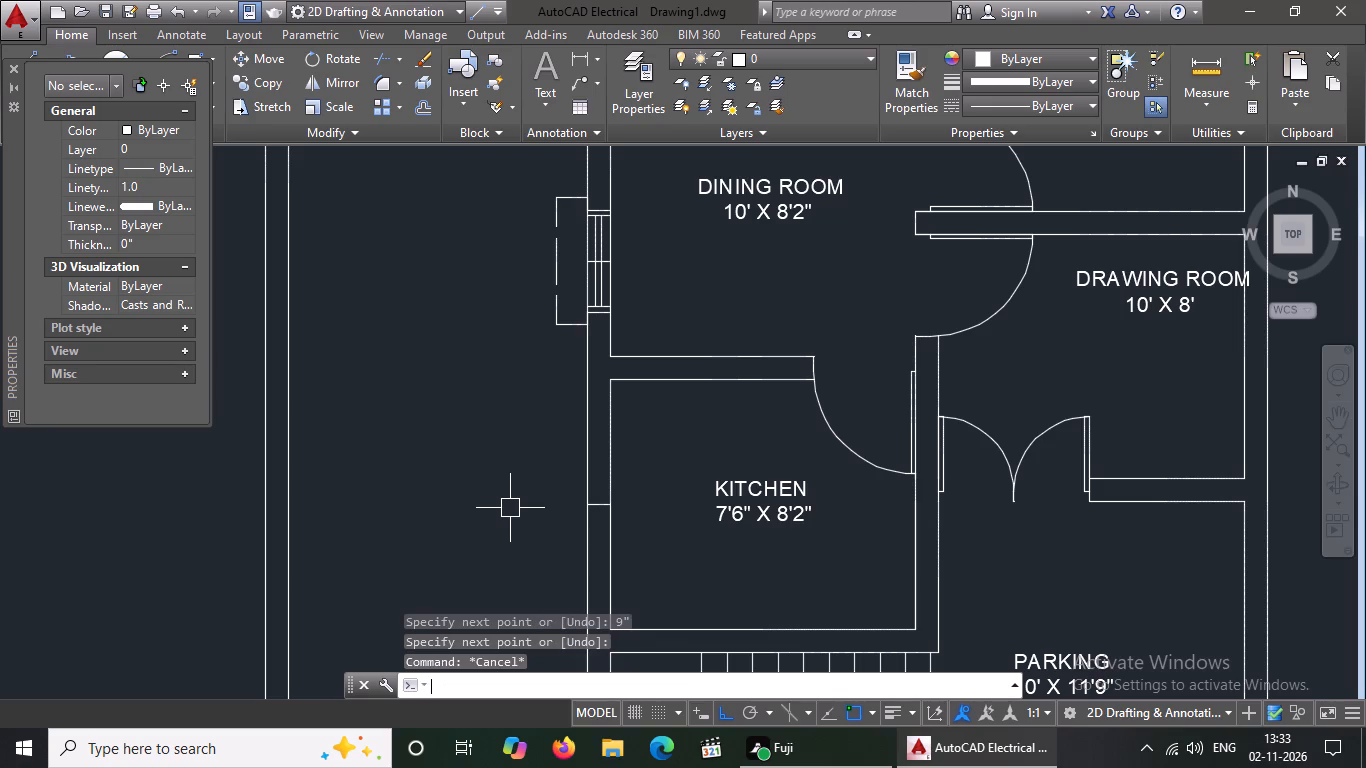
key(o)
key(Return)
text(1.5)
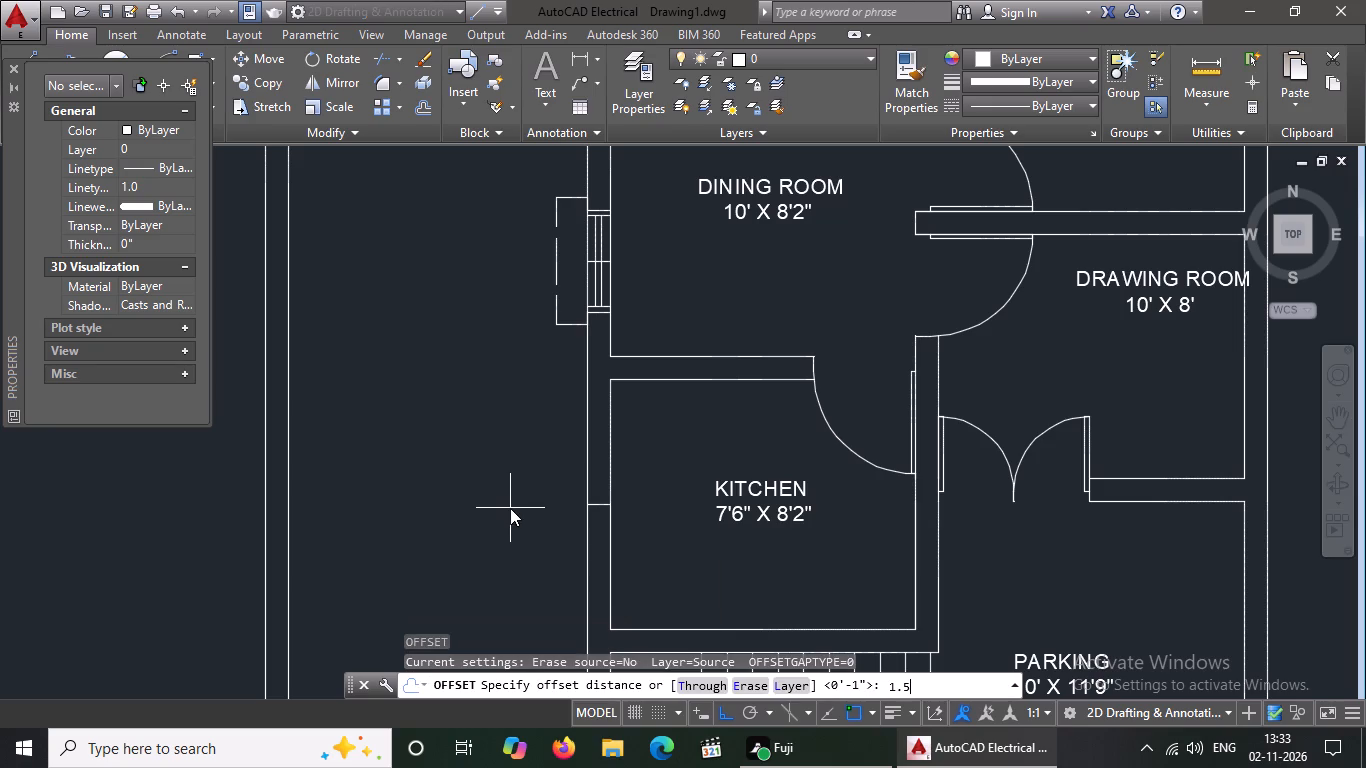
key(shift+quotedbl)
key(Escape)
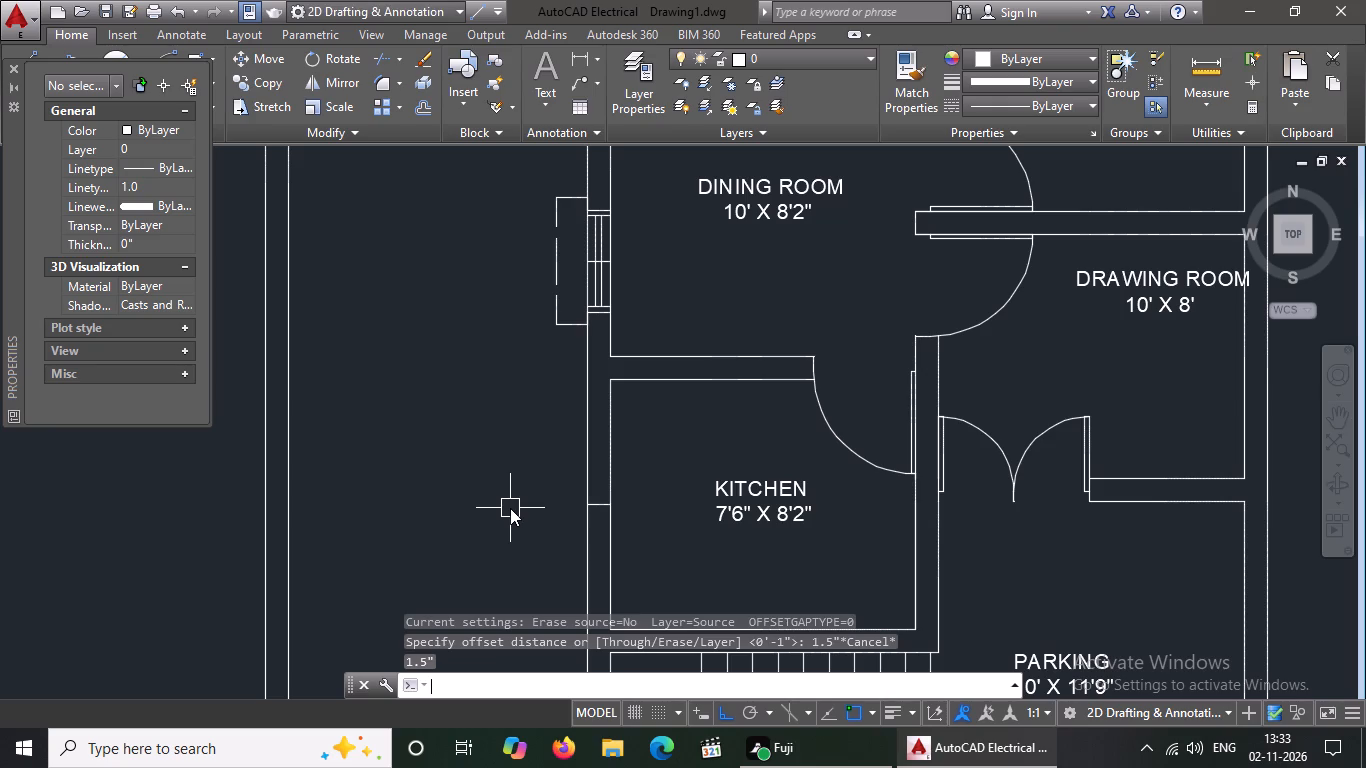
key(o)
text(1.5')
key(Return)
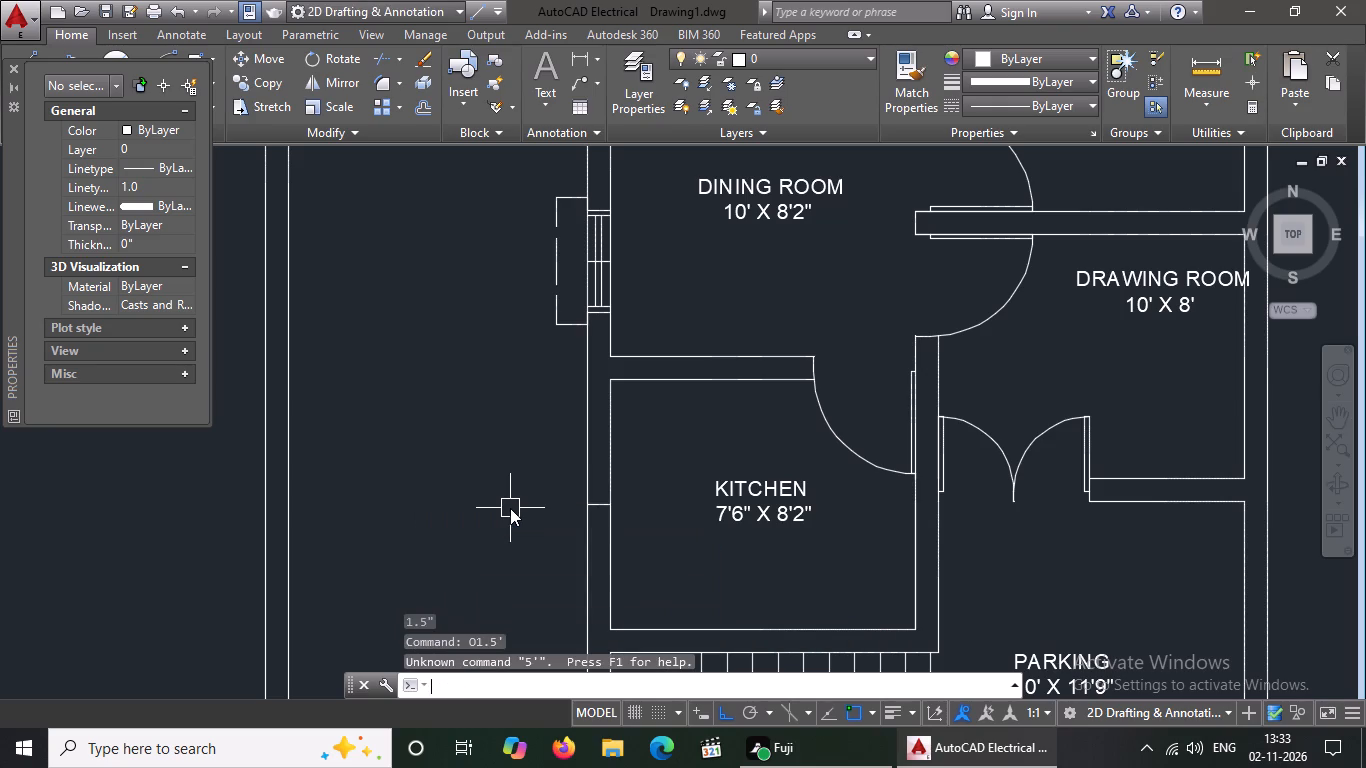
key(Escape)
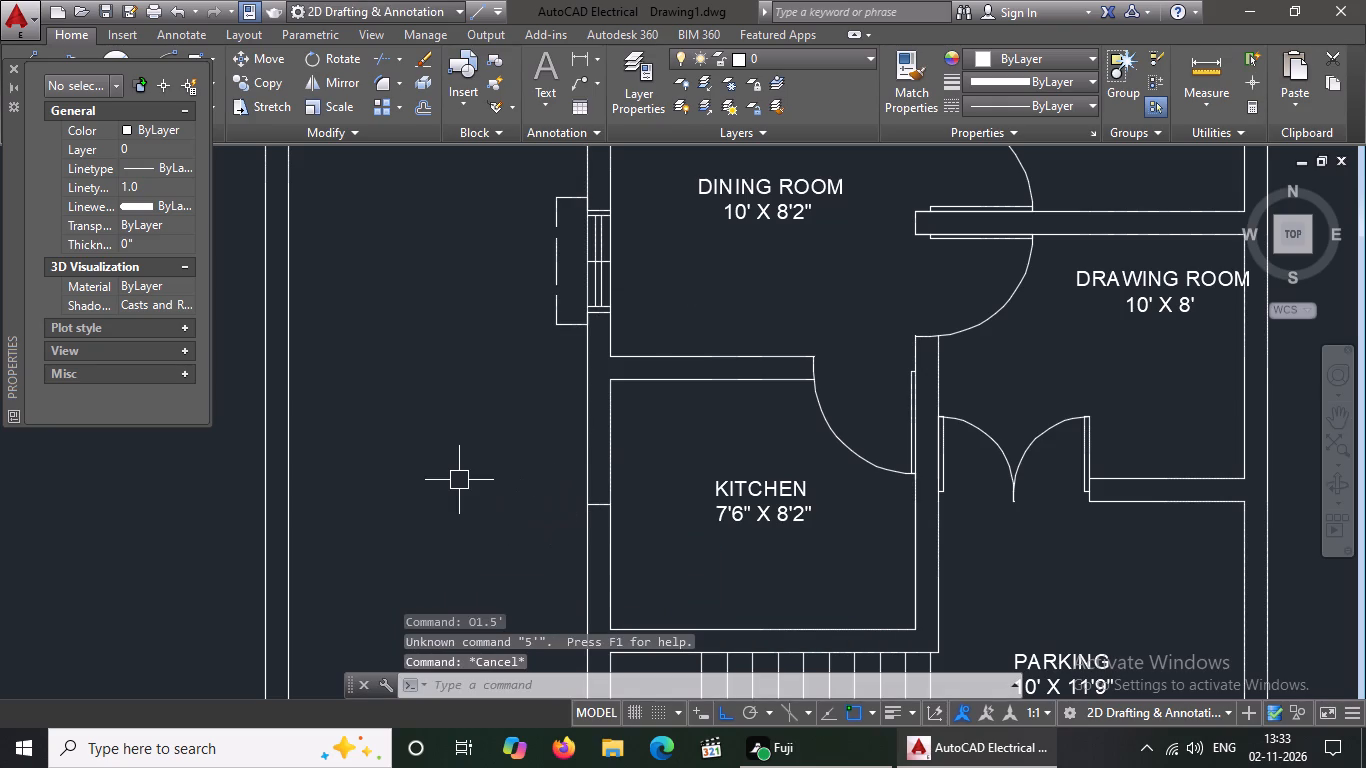
Offset the line across the kitchen's west wall by 1.5' to the north and to the south.
key(o)
key(Return)
text(1.5')
key(Return)
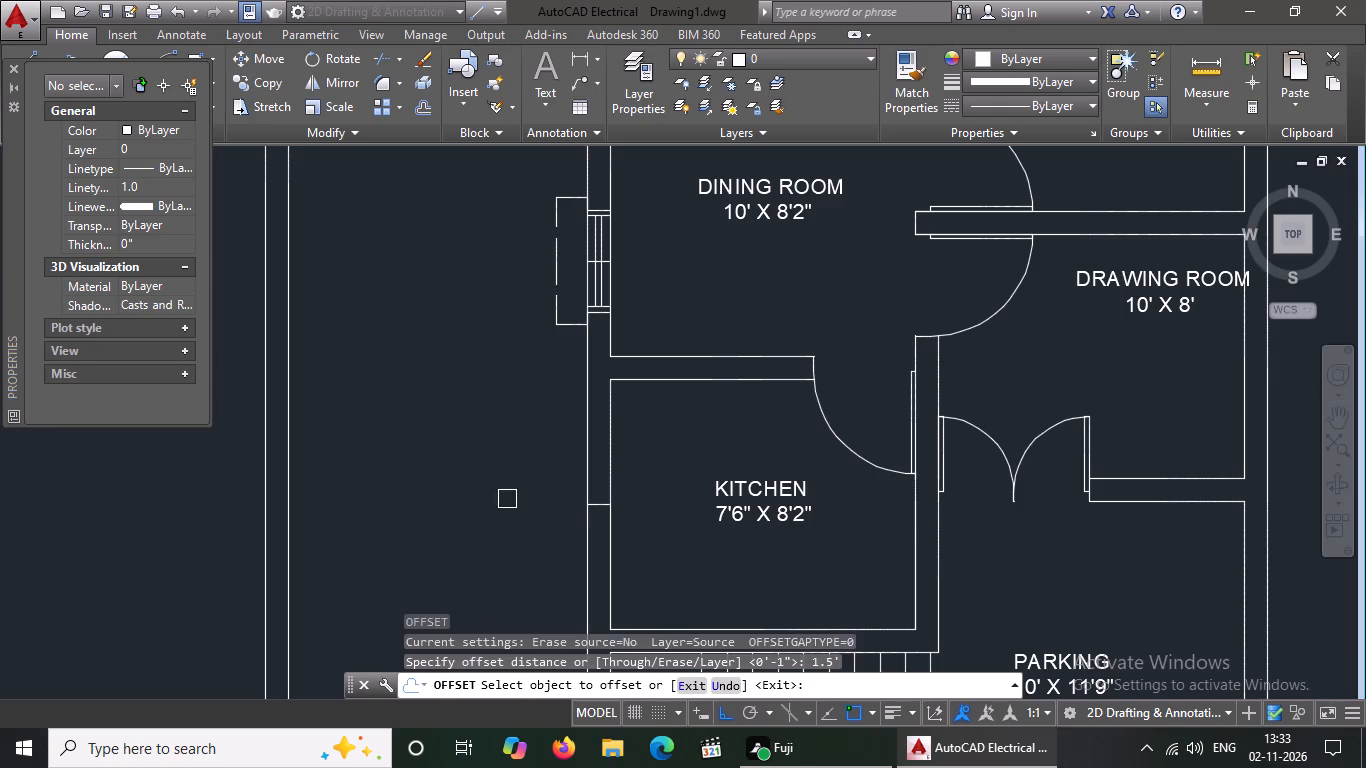
scroll(595, 521, up, 2)
click(595, 477)
drag(558, 259, 561, 274)
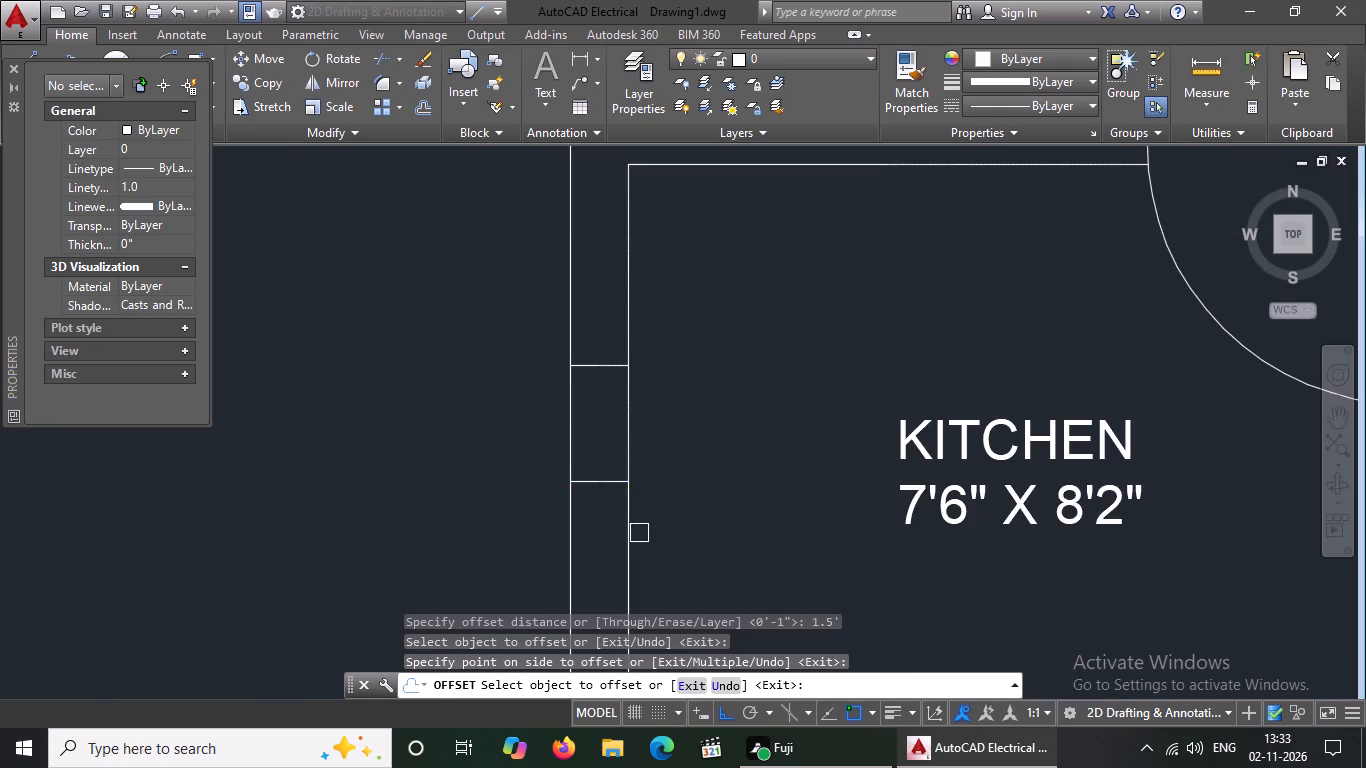
click(596, 483)
click(590, 579)
scroll(643, 450, down, 2)
key(Escape)
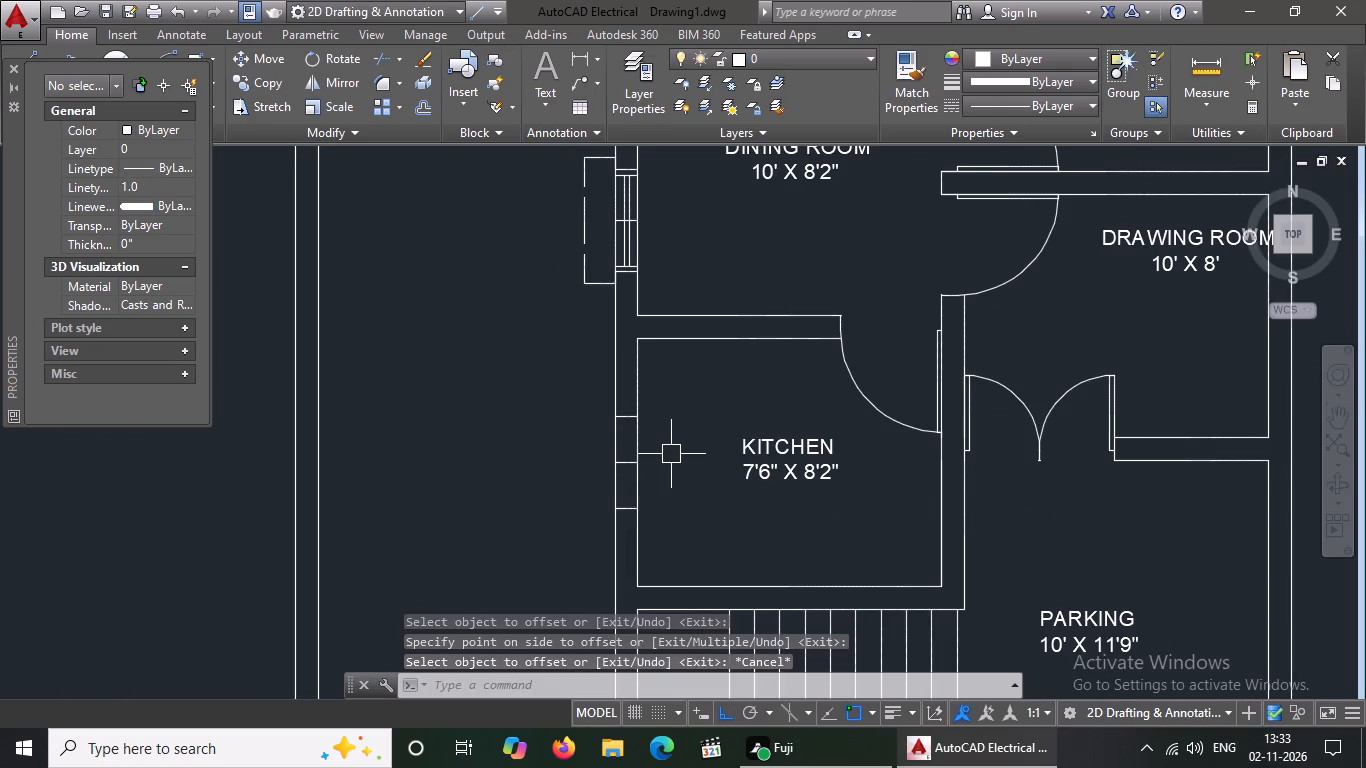
Draw a centre line along the kitchen's west wall between the midpoints of the window's northern and southern end lines.
key(l)
key(Return)
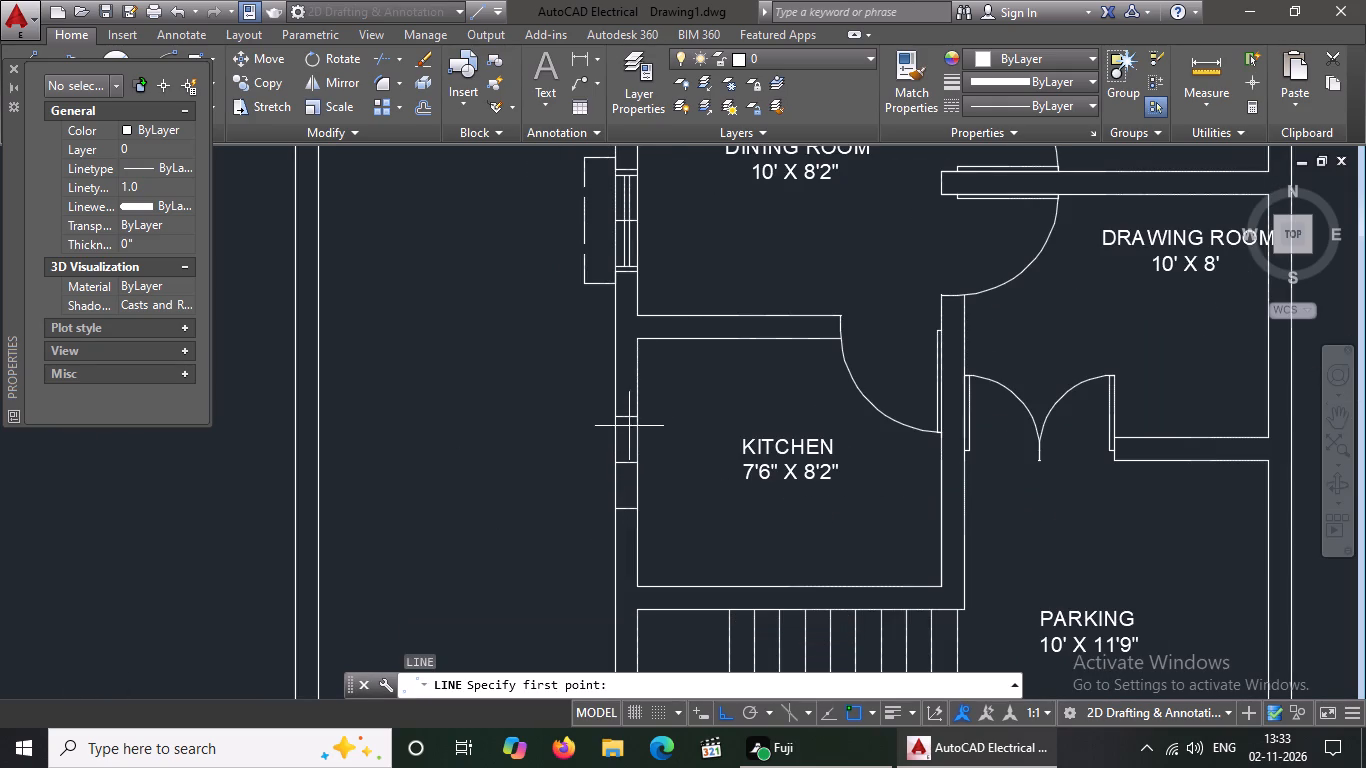
click(629, 413)
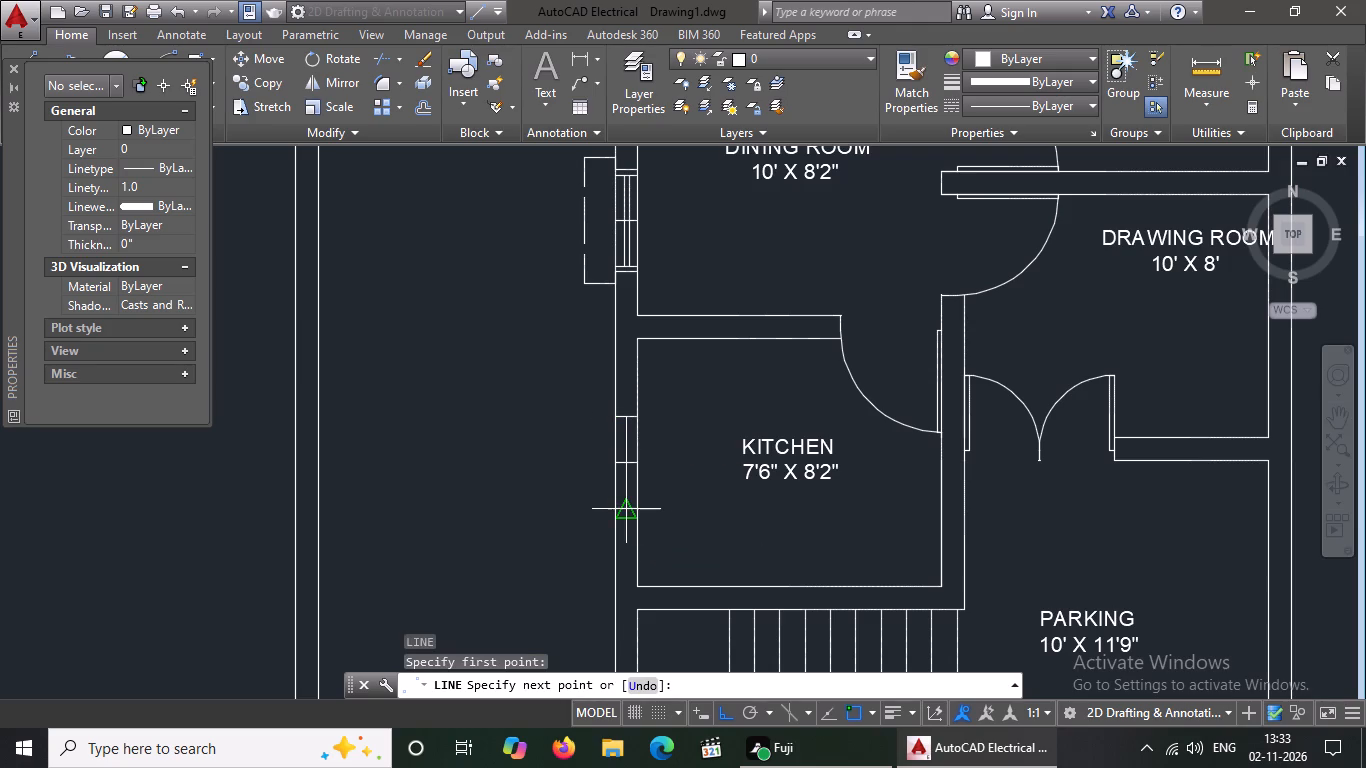
drag(626, 509, 616, 522)
key(Escape)
Offset the kitchen window's centre line by 1" to the east and to the west.
key(o)
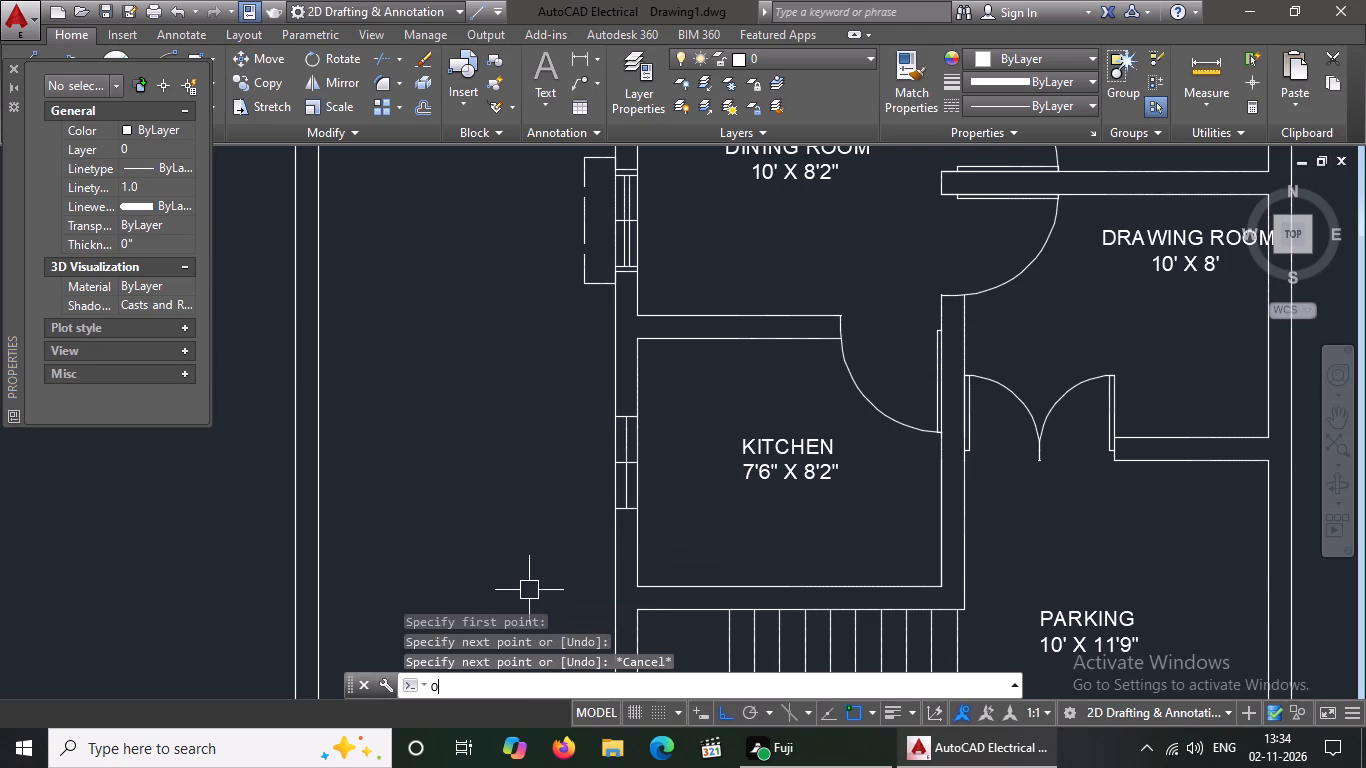
key(Return)
text(1")
key(Return)
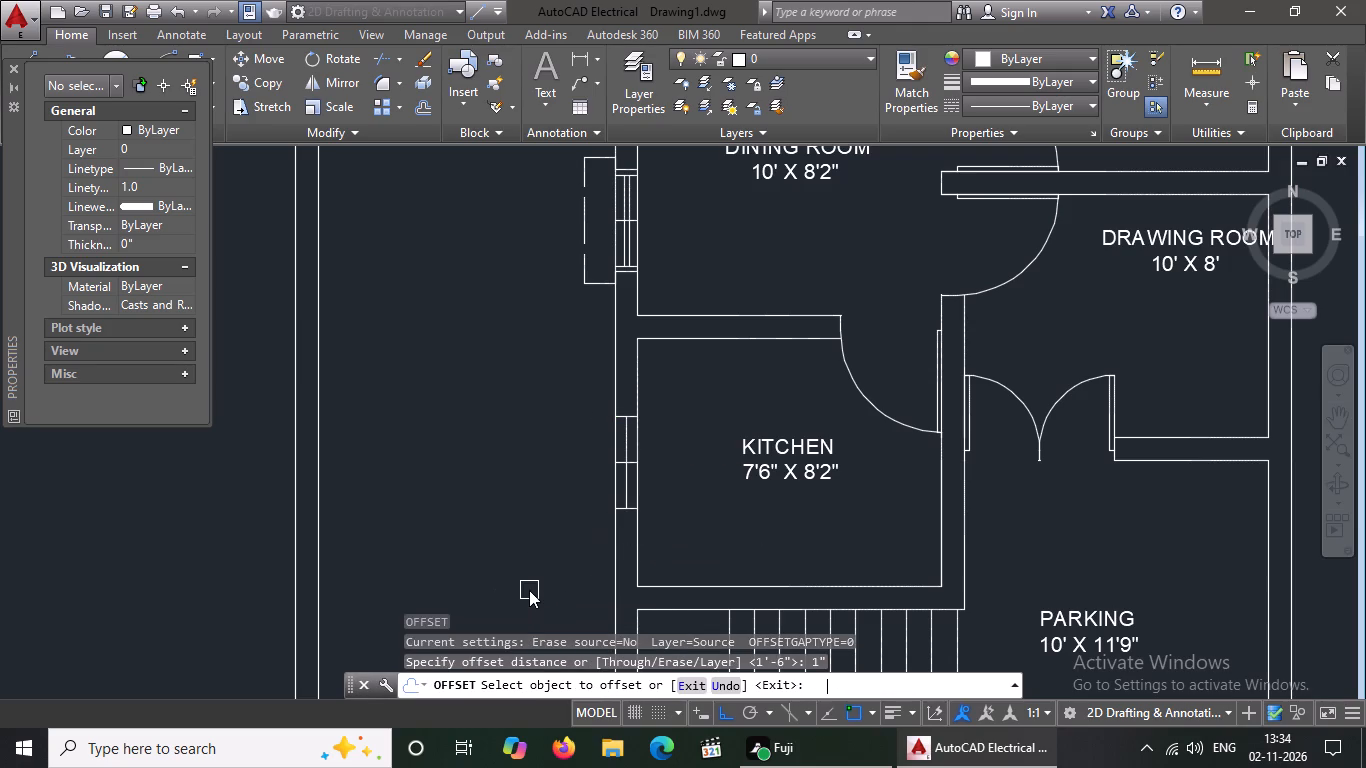
scroll(619, 447, up, 1)
click(627, 439)
click(652, 442)
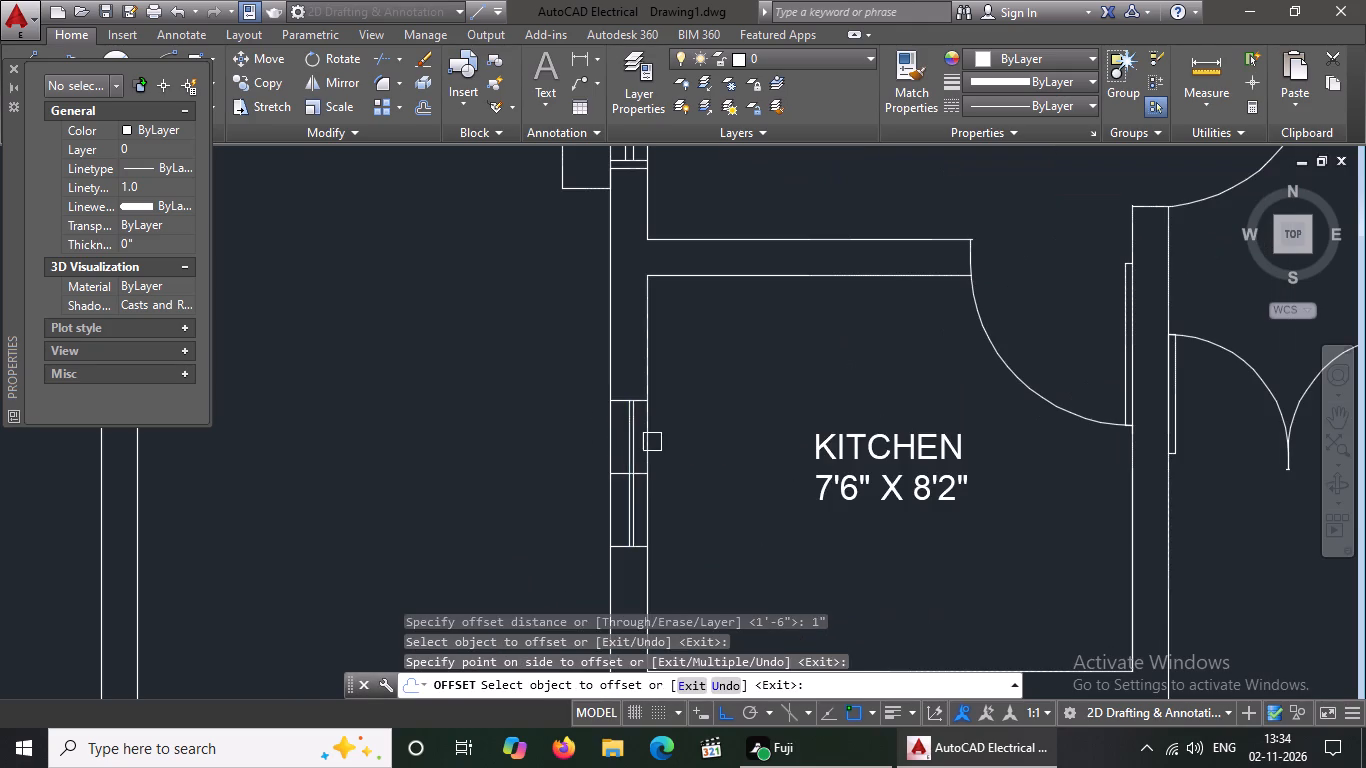
scroll(652, 442, up, 3)
click(545, 448)
drag(438, 475, 448, 469)
key(Escape)
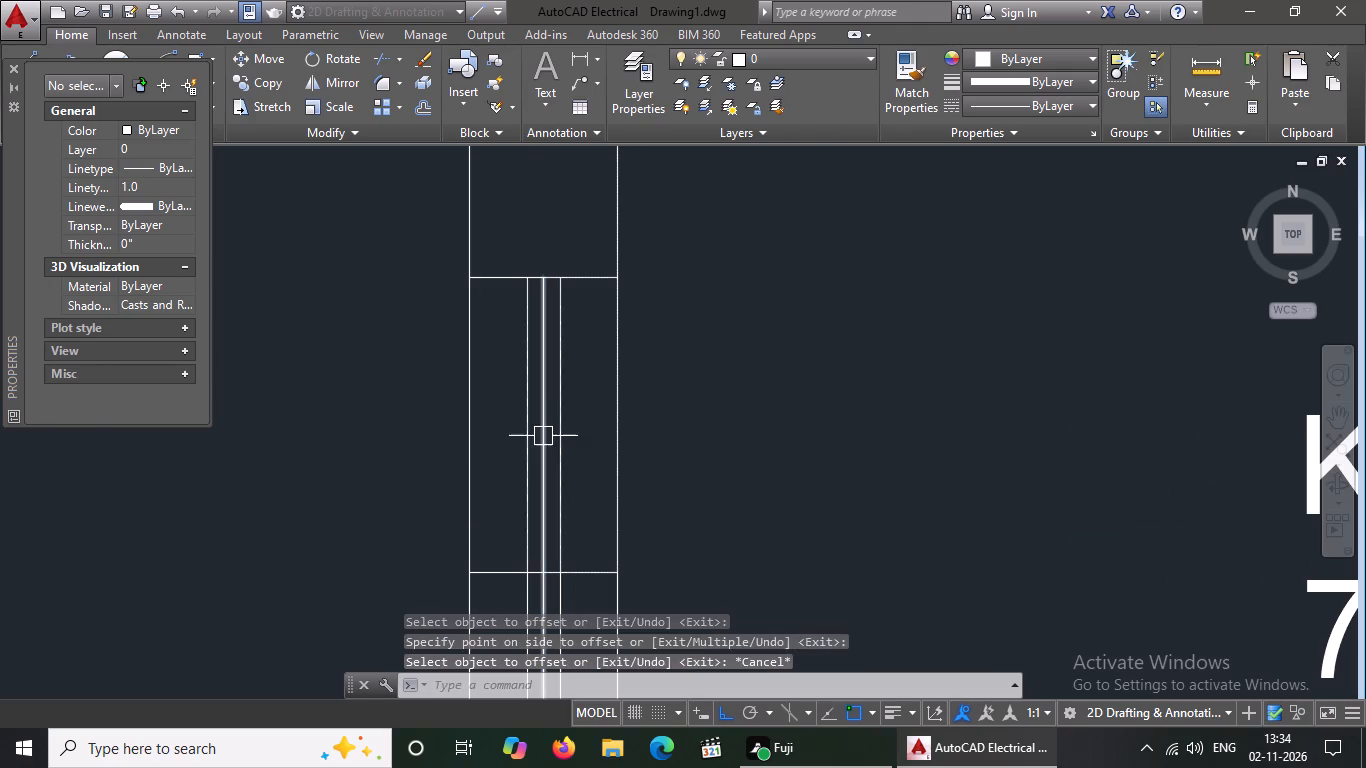
Delete the original centre line between the two offset lines in the kitchen window.
click(544, 436)
key(Delete)
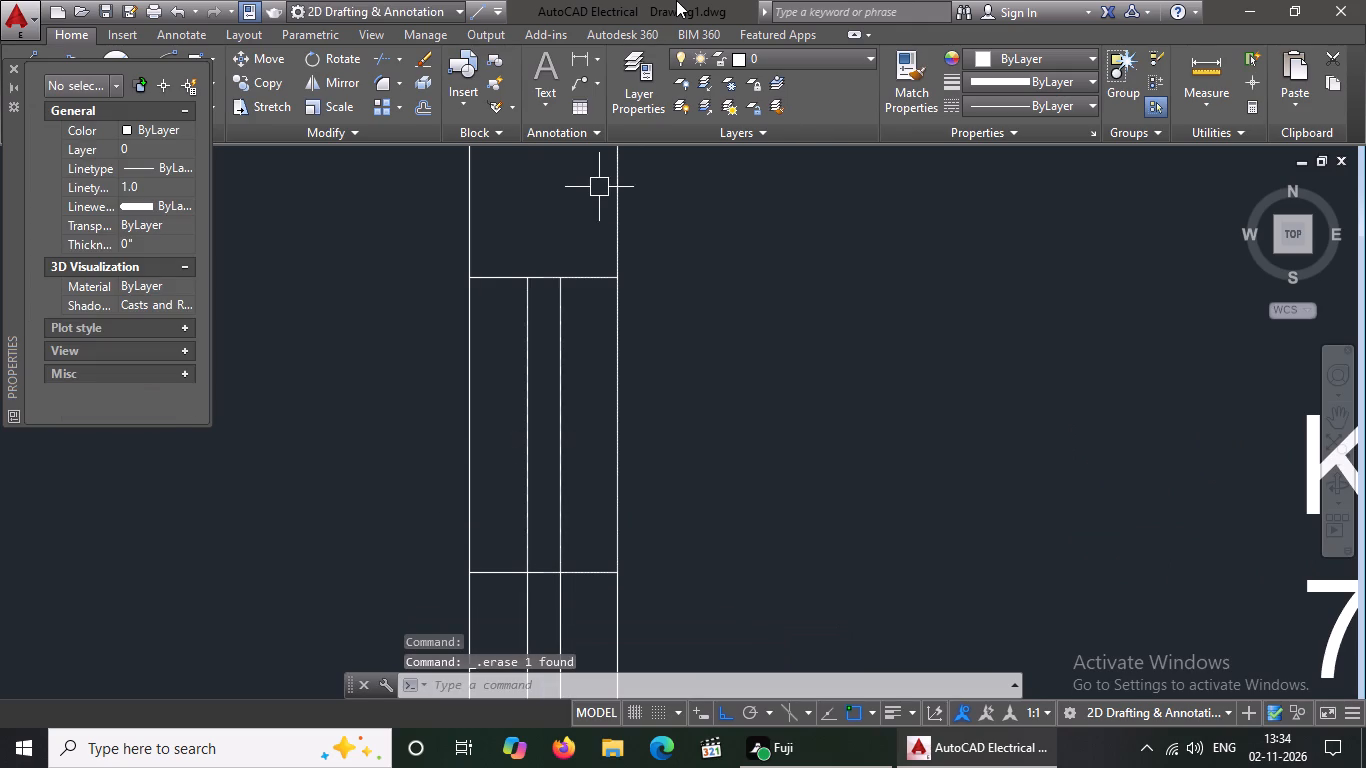
Offset the kitchen window's northern and southern end lines outward by 2".
key(o)
key(Return)
key(2)
key(shift+quotedbl)
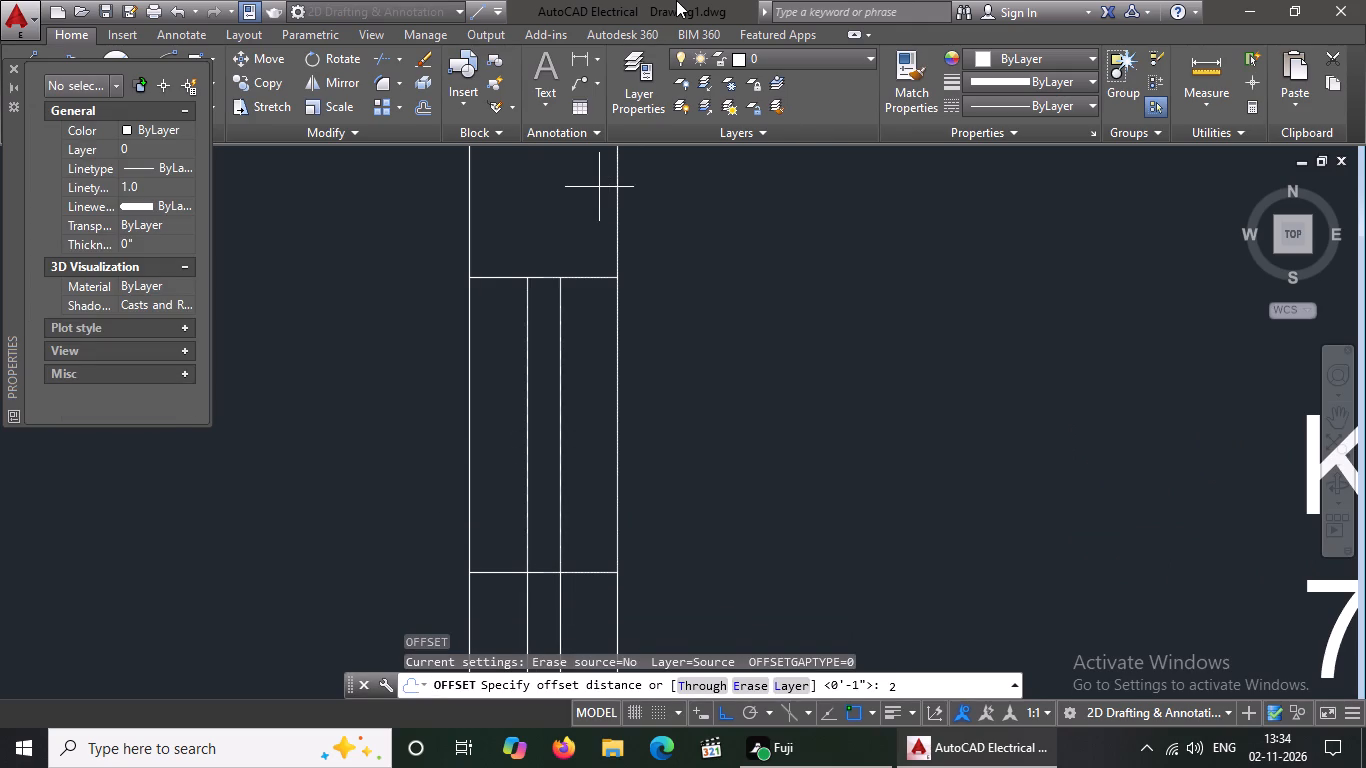
key(Return)
click(488, 278)
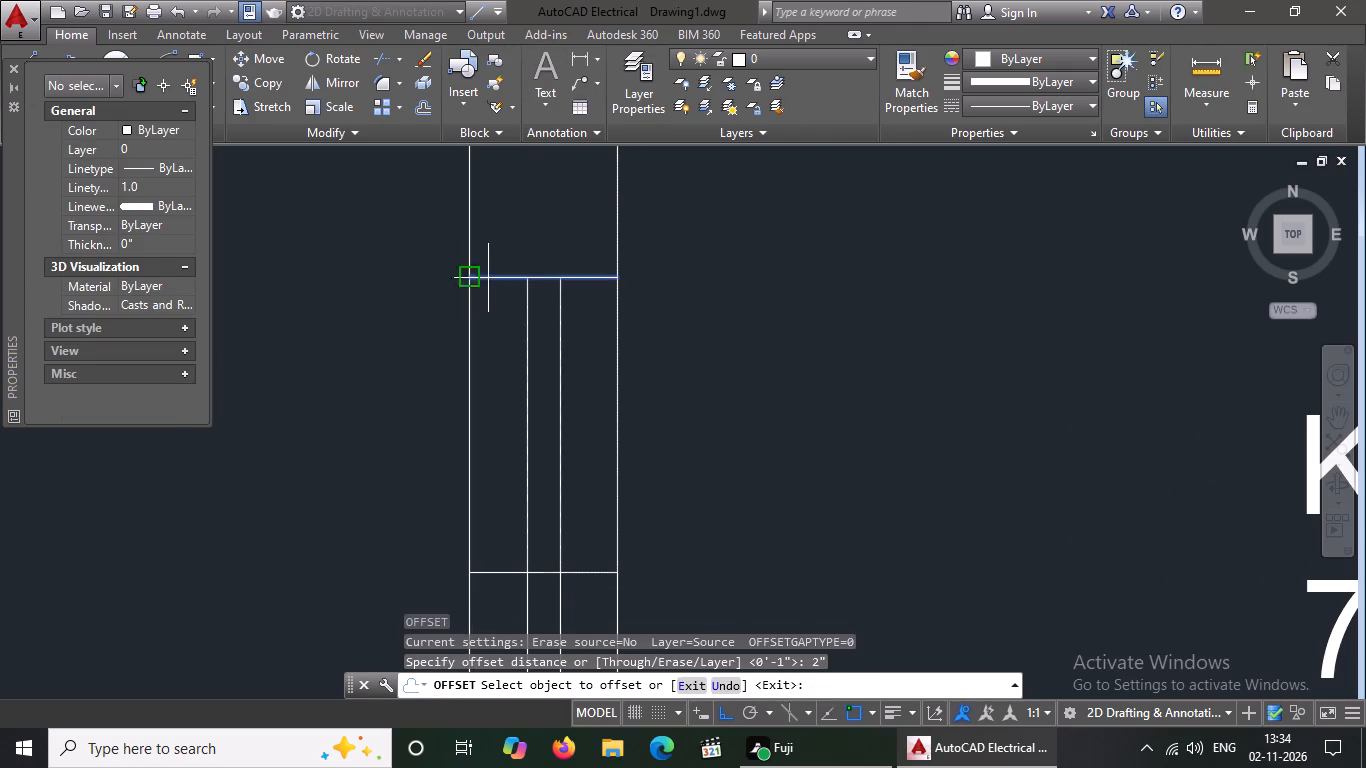
click(501, 238)
scroll(525, 234, down, 4)
scroll(528, 342, up, 5)
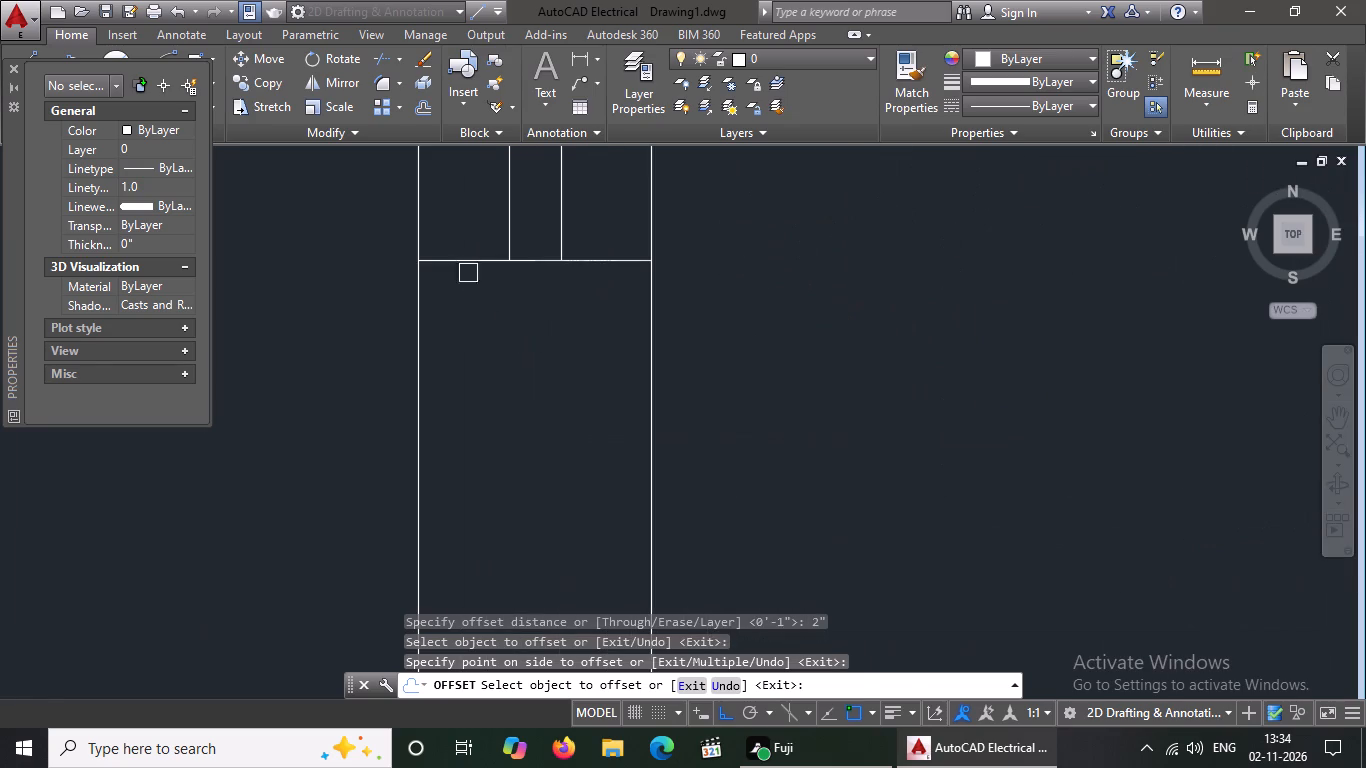
drag(461, 264, 465, 274)
click(544, 444)
scroll(544, 449, down, 5)
key(Escape)
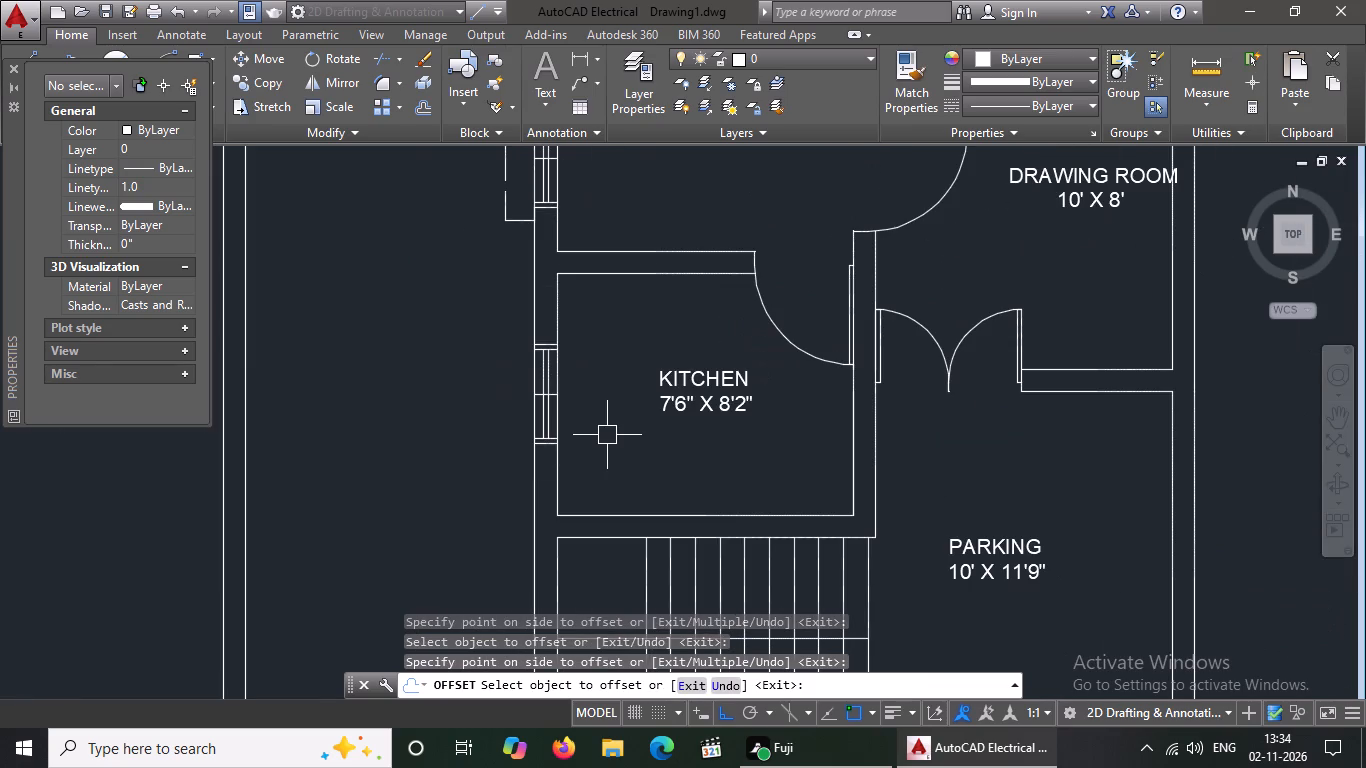
Start a line at the kitchen window's outer northwest corner, heading north along the wall.
key(l)
key(Return)
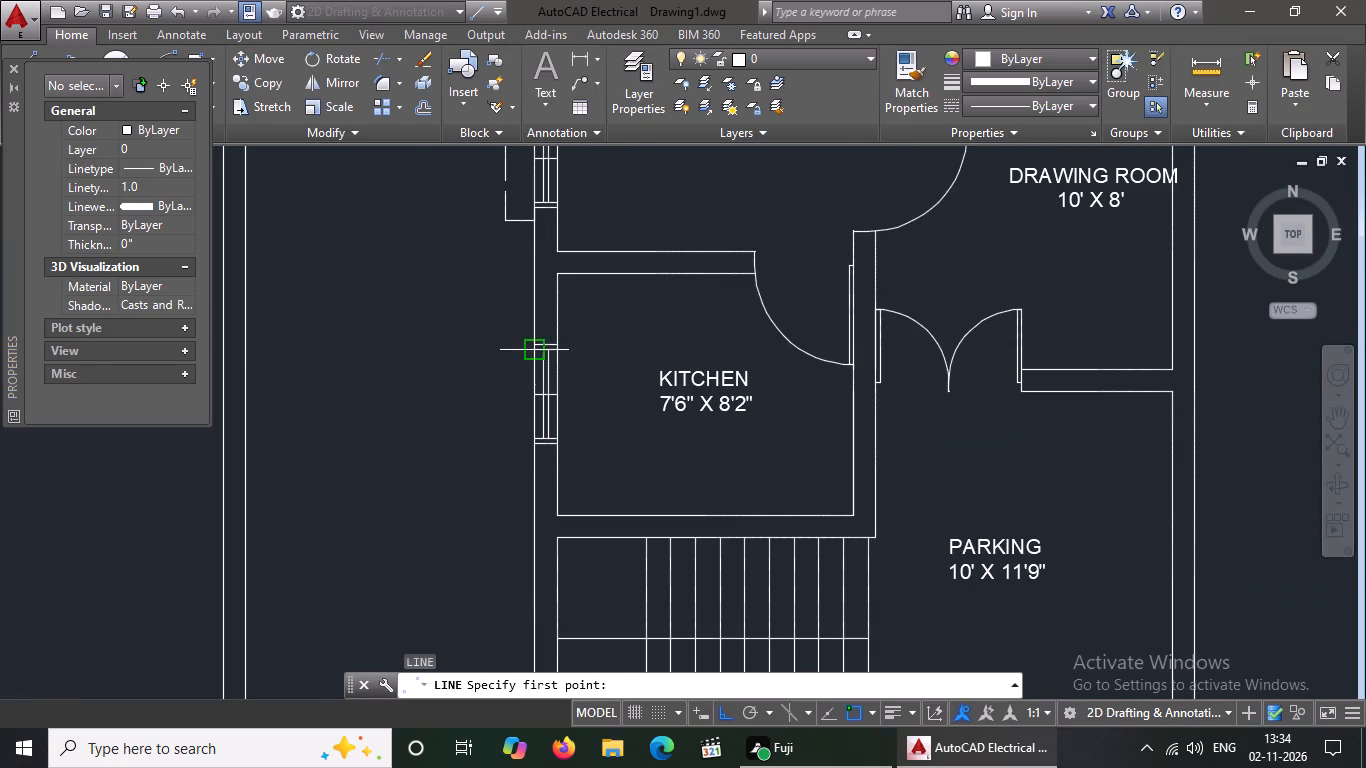
scroll(541, 337, up, 2)
click(521, 359)
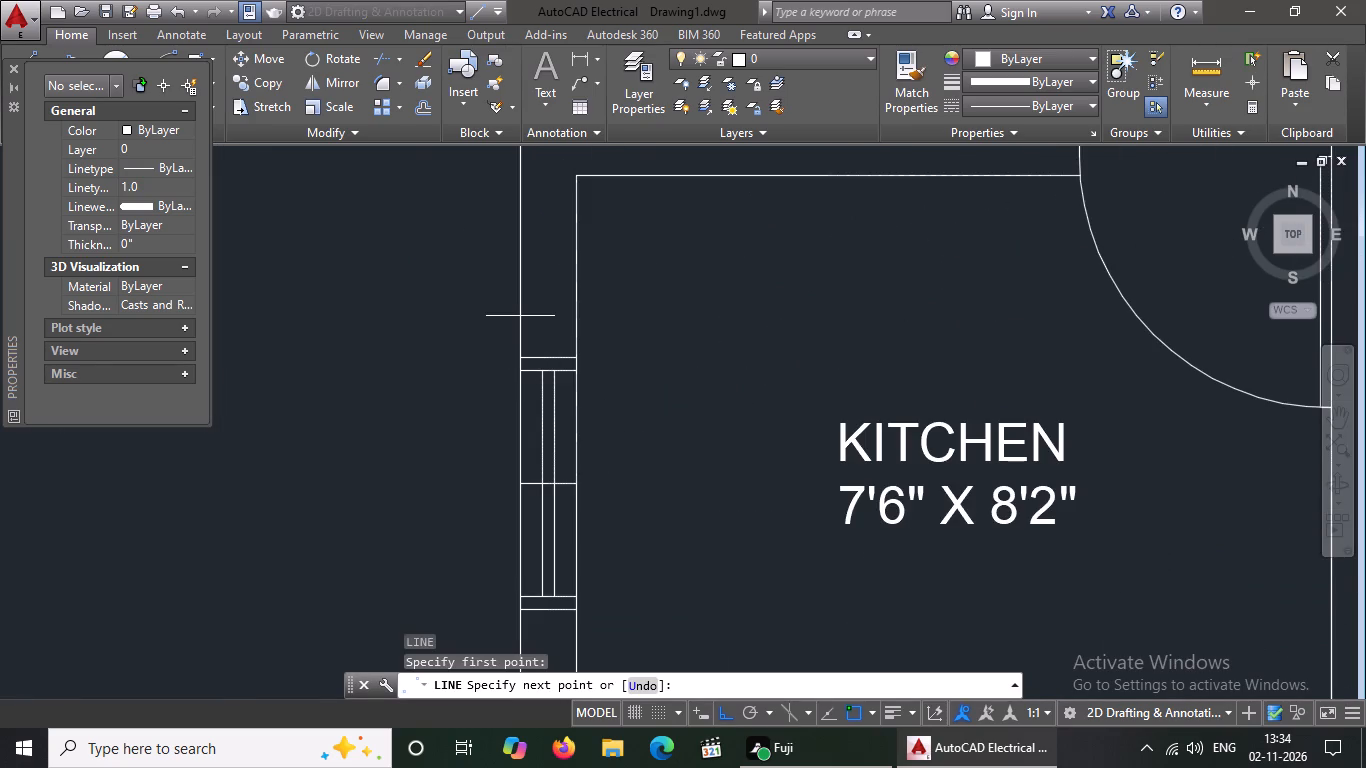
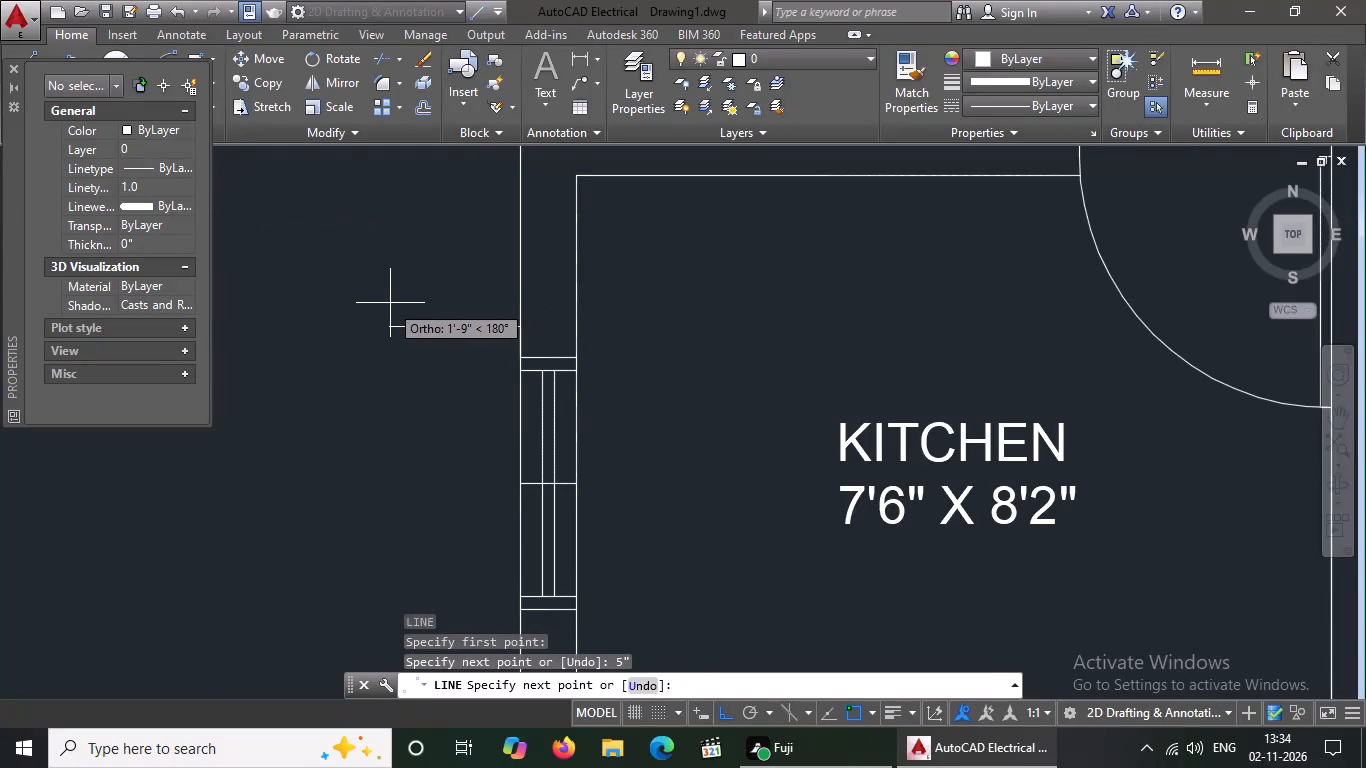
Draw the 1' horizontal projection line outward from the outer wall above the kitchen window.
text(1')
key(Return)
key(Return)
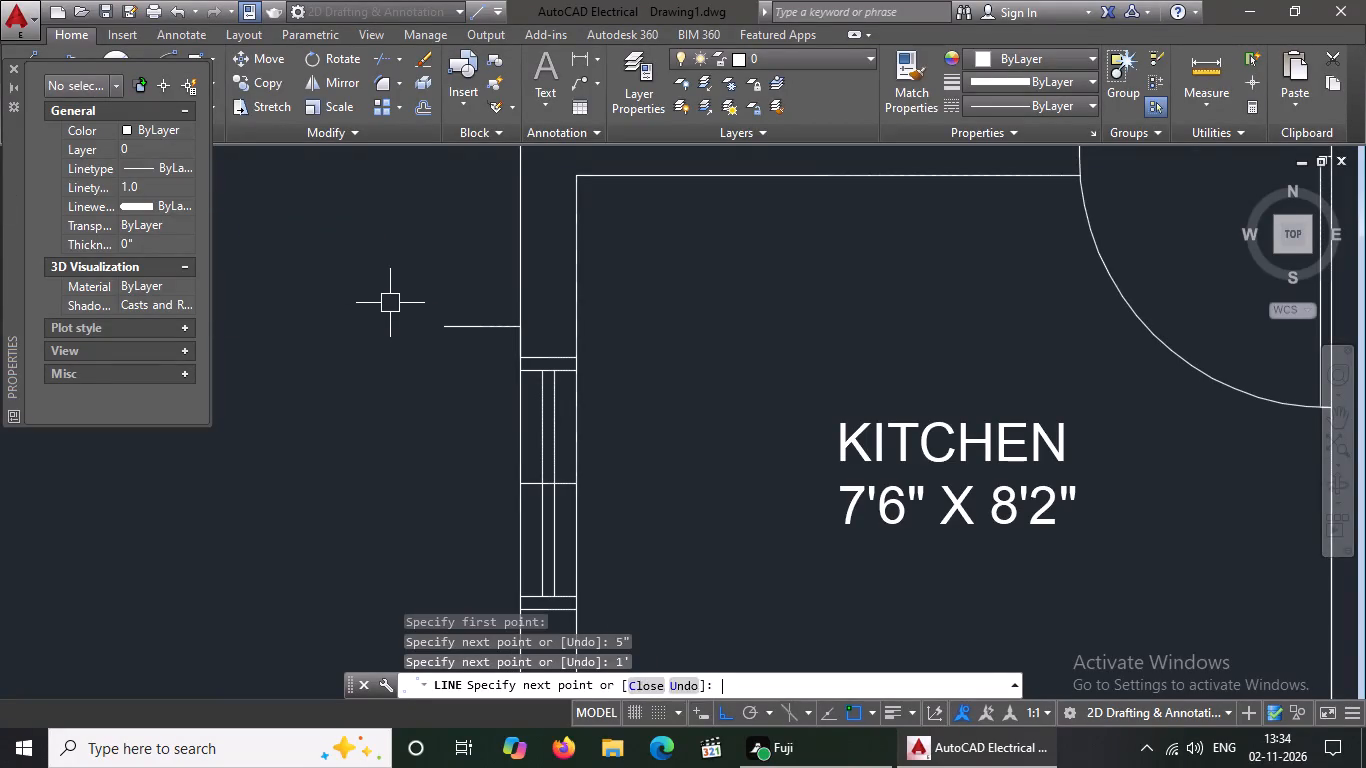
Draw lines from the kitchen window's lower outer corner 5" down the wall, 1' outward, and up to the upper projection line's end.
scroll(587, 299, down, 3)
scroll(565, 376, up, 4)
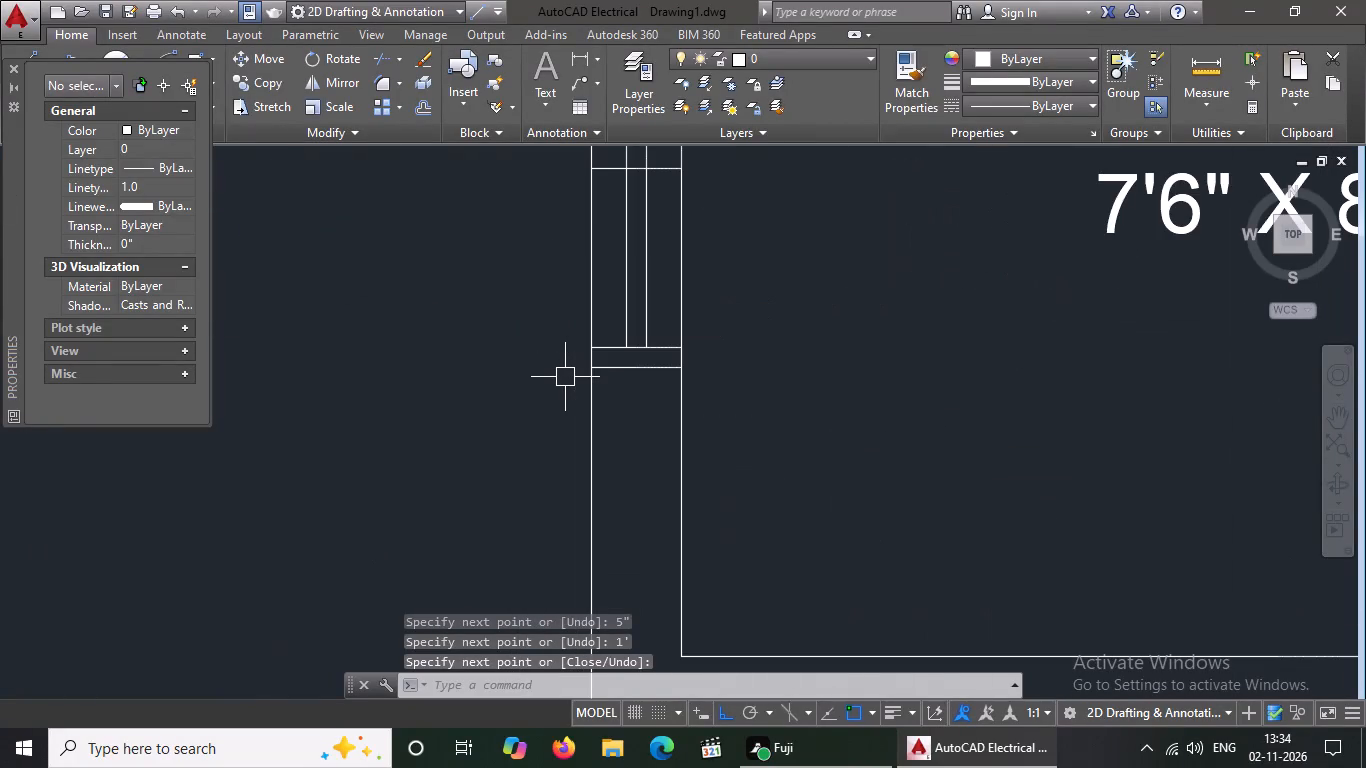
key(l)
key(Return)
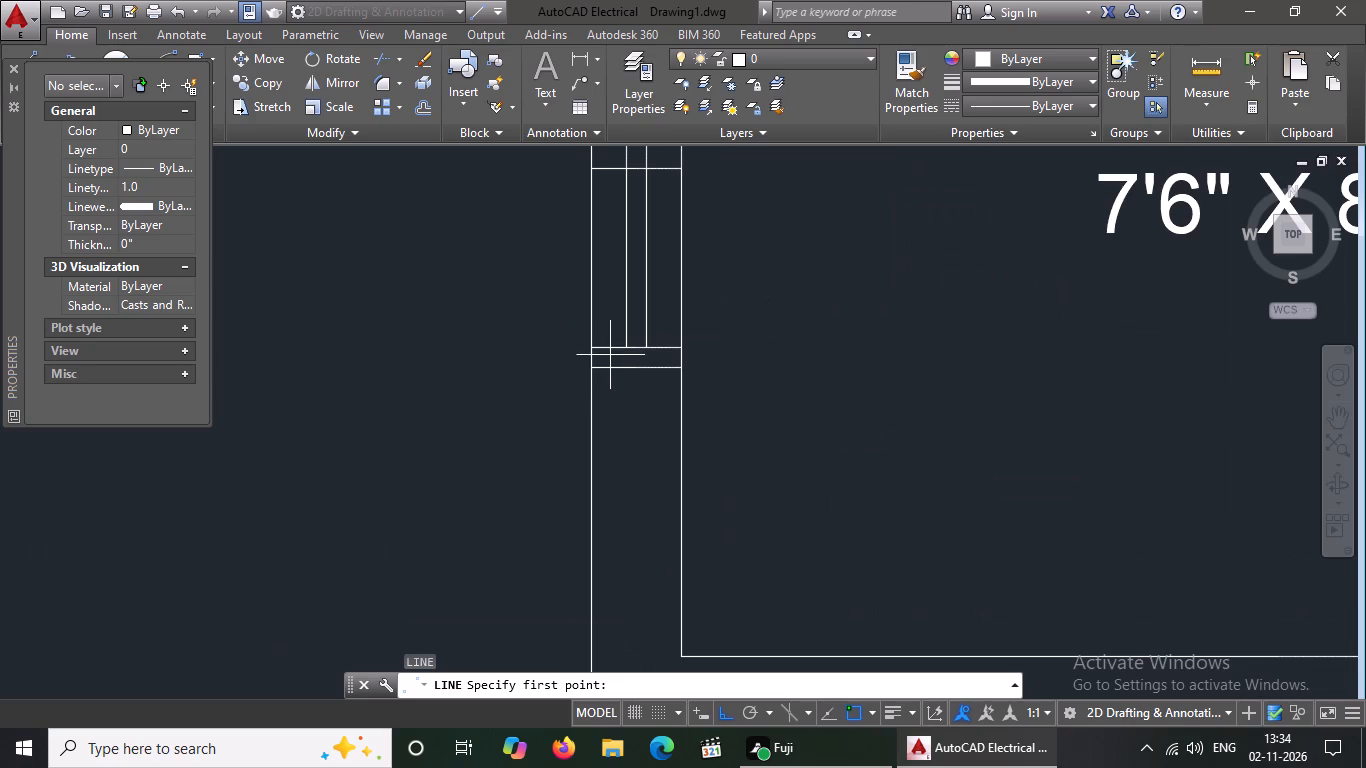
click(592, 368)
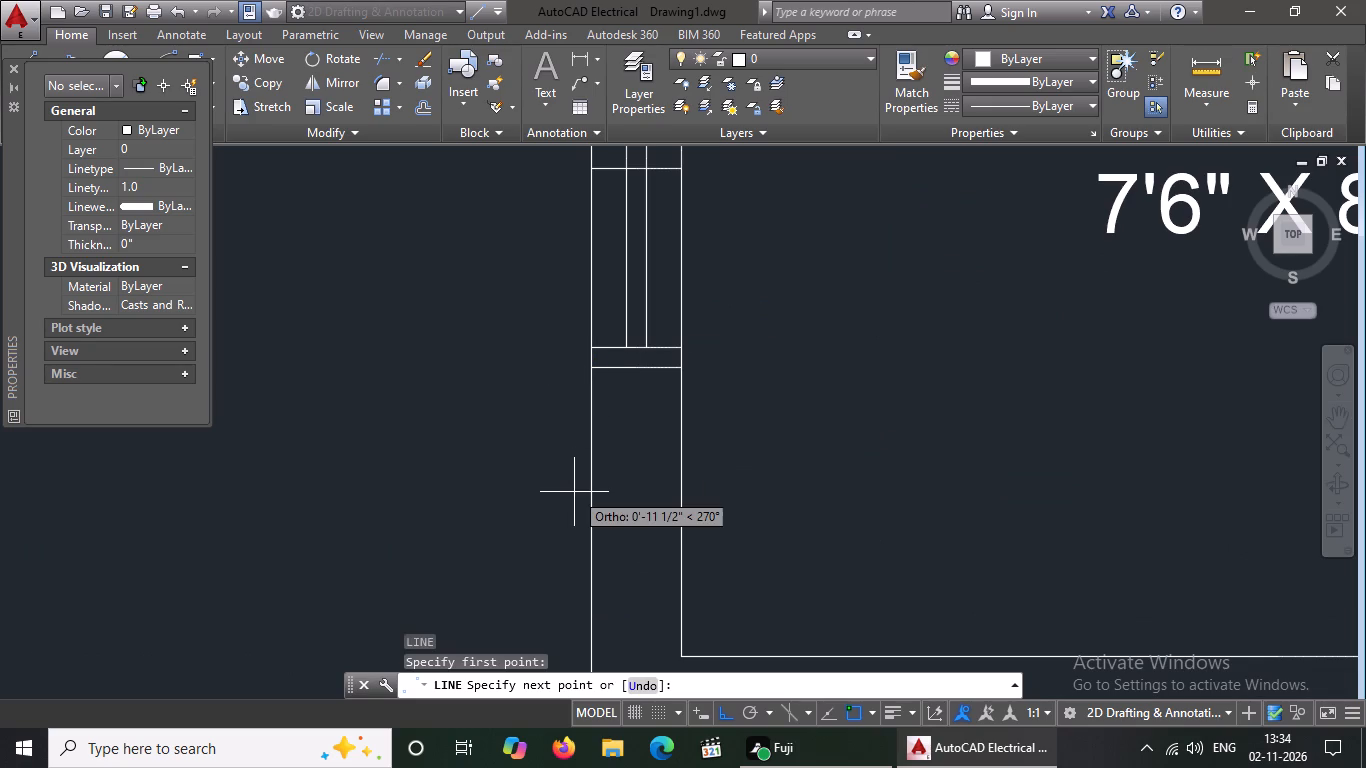
key(5)
key(shift+quotedbl)
key(Return)
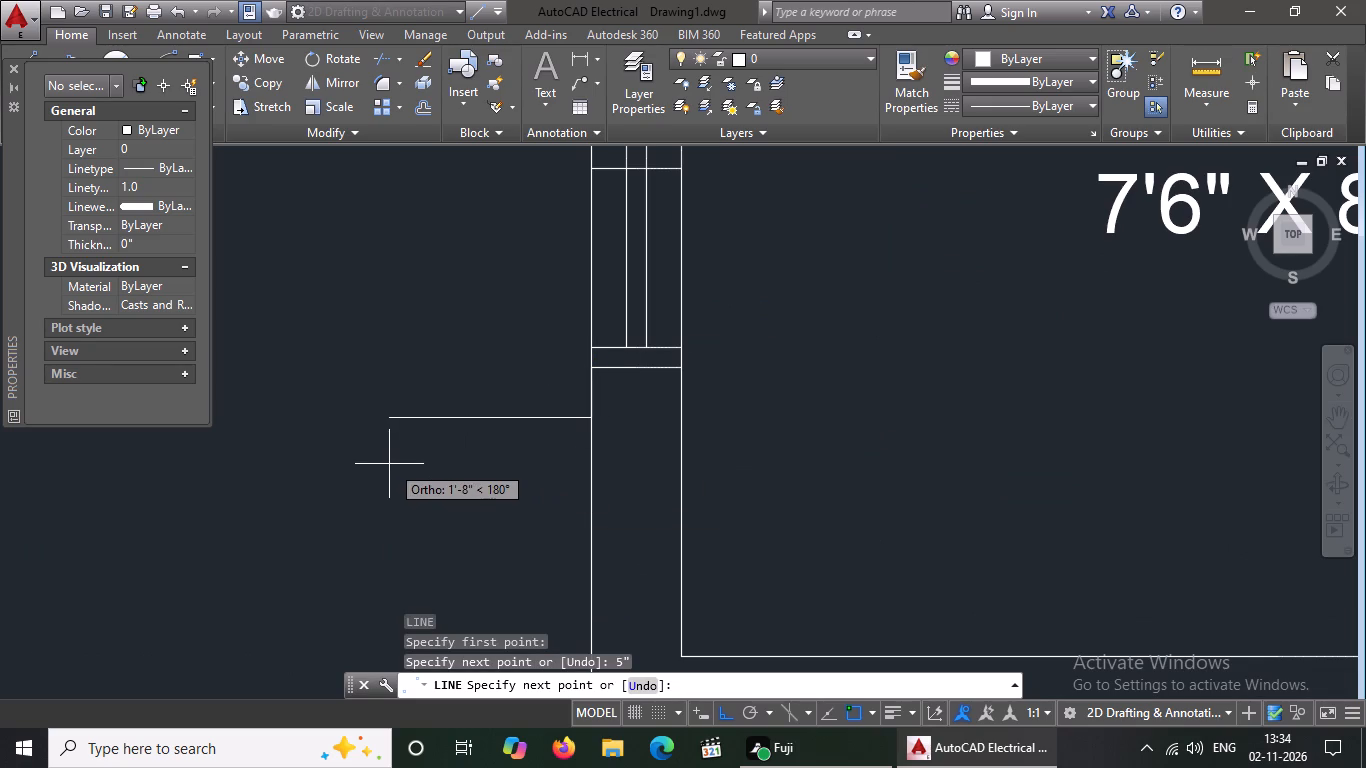
text(1')
key(Return)
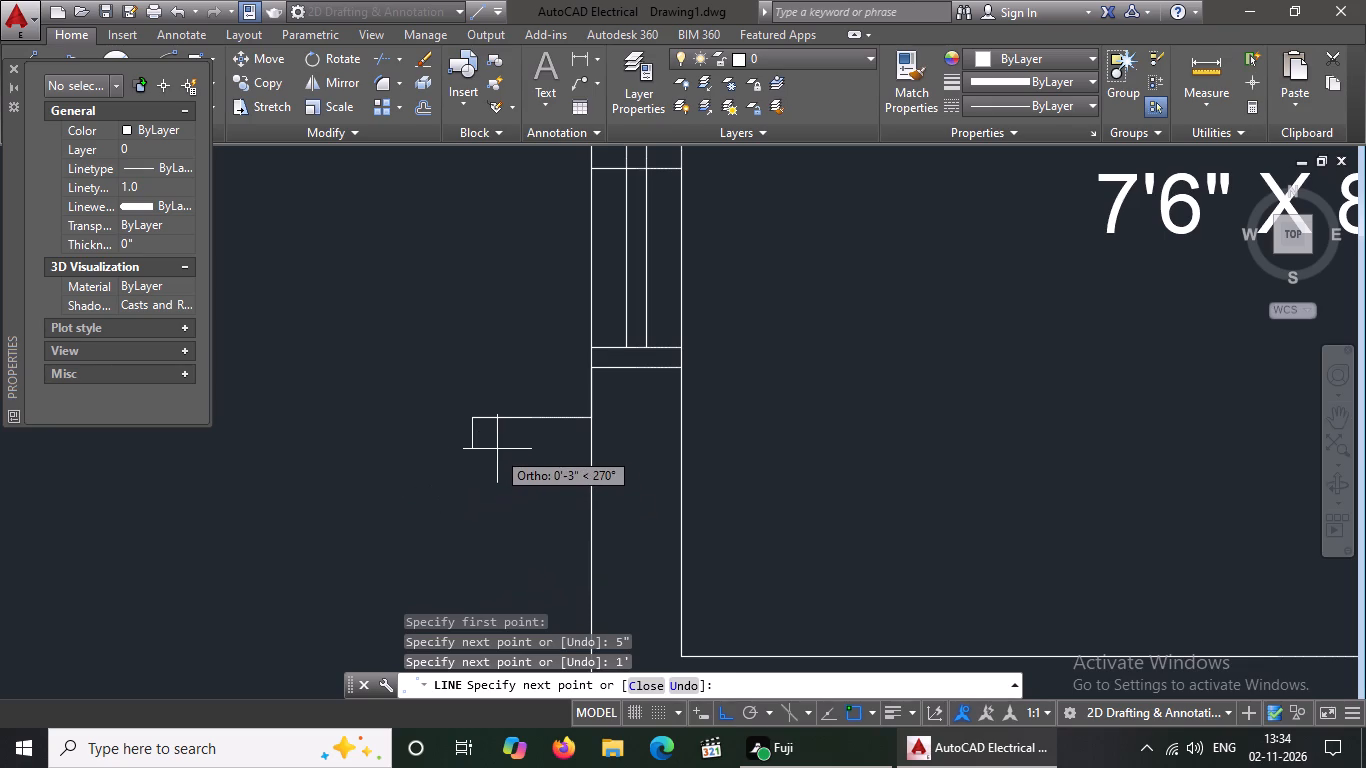
scroll(497, 449, down, 2)
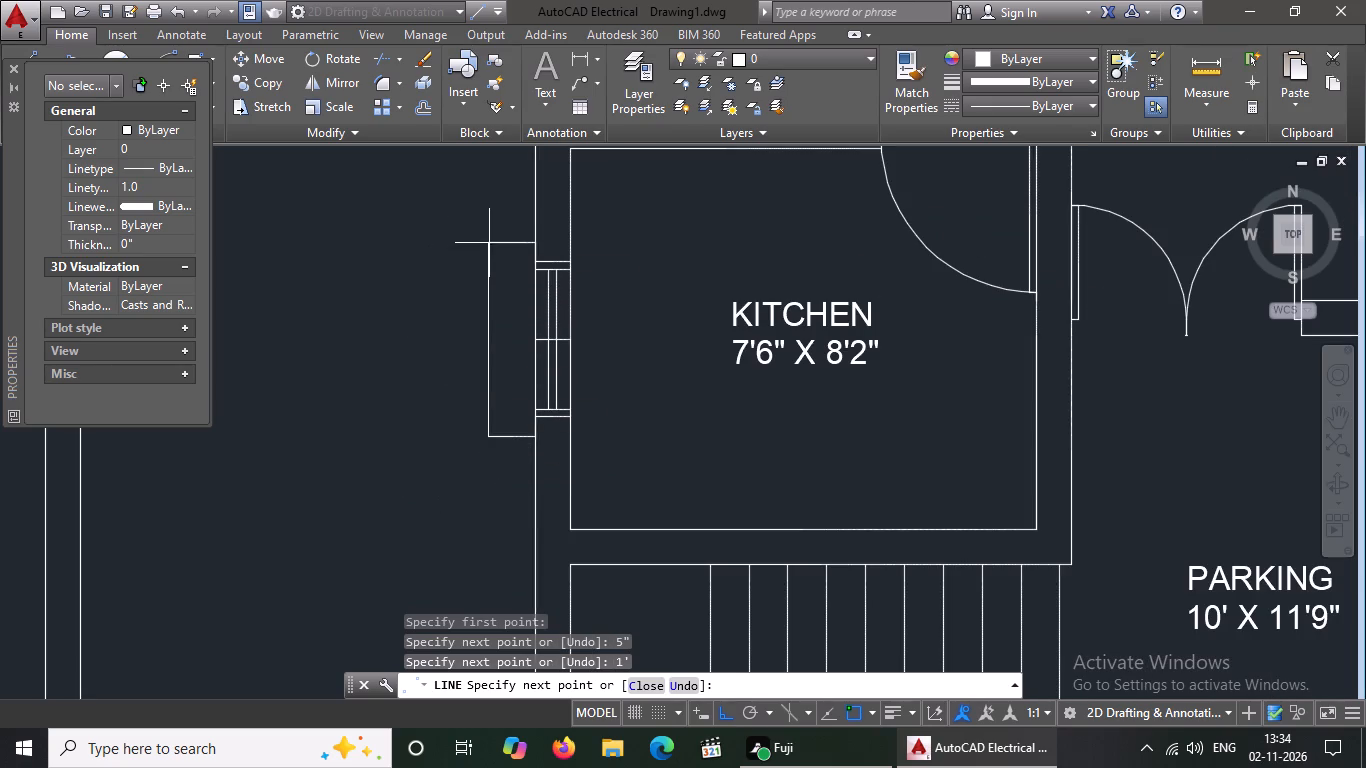
click(489, 243)
key(Escape)
Give the five lines of the kitchen window's projection outline the dashed ACAD linetype with a linetype scale of 1.5.
click(399, 222)
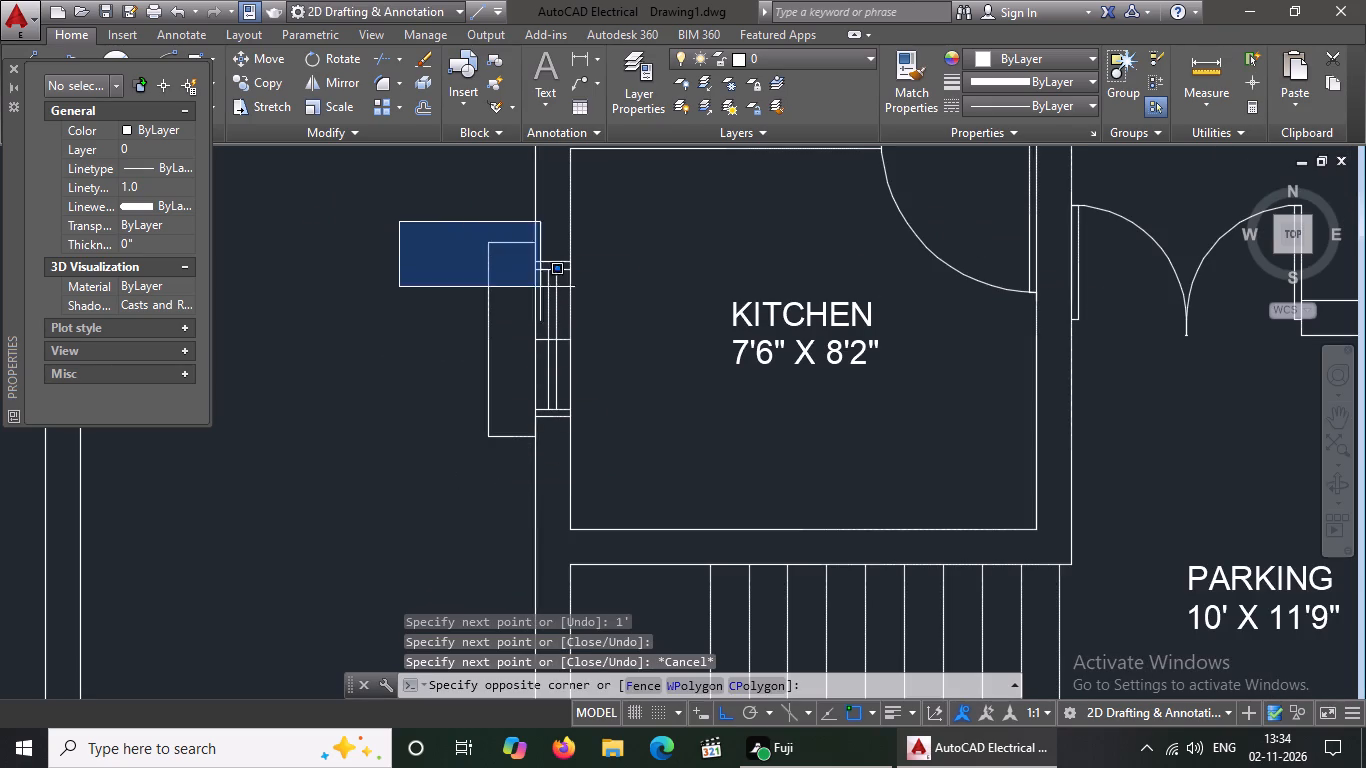
click(540, 456)
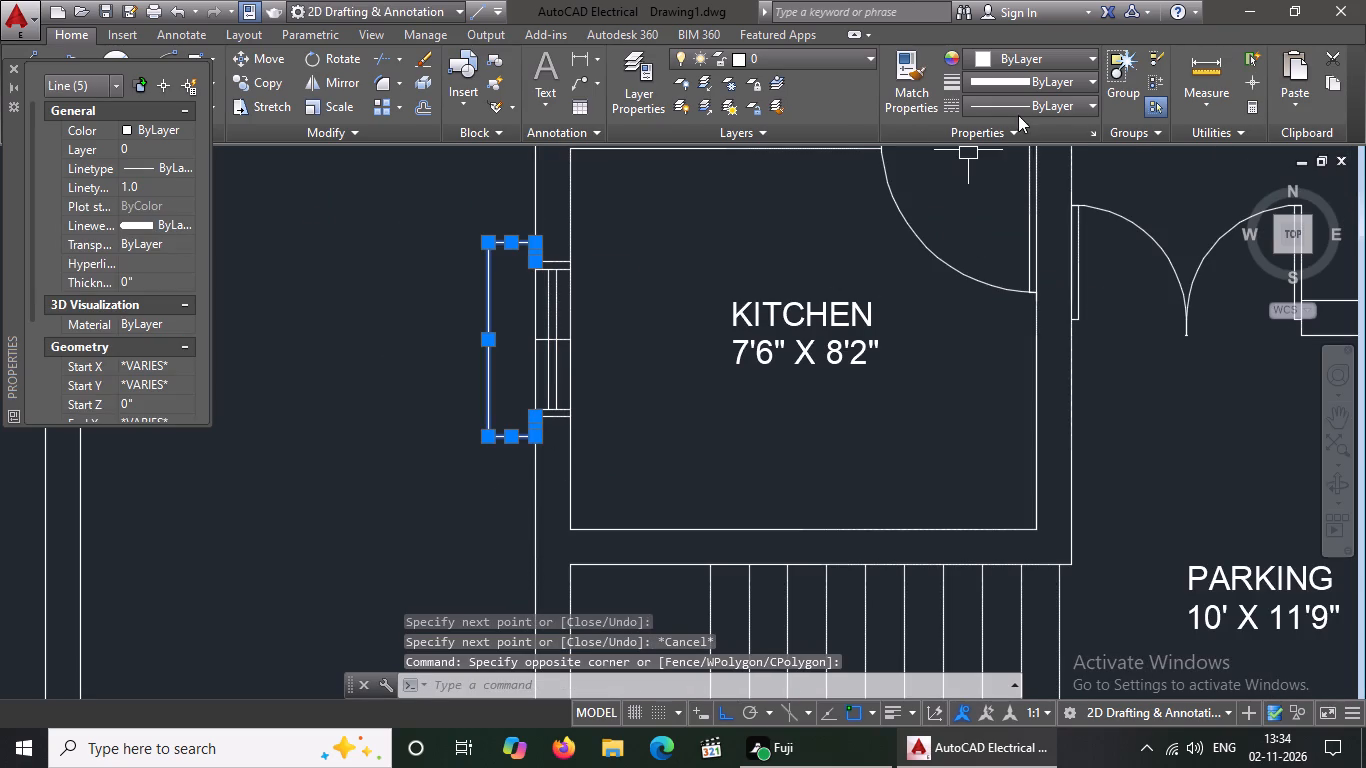
click(1009, 108)
click(996, 179)
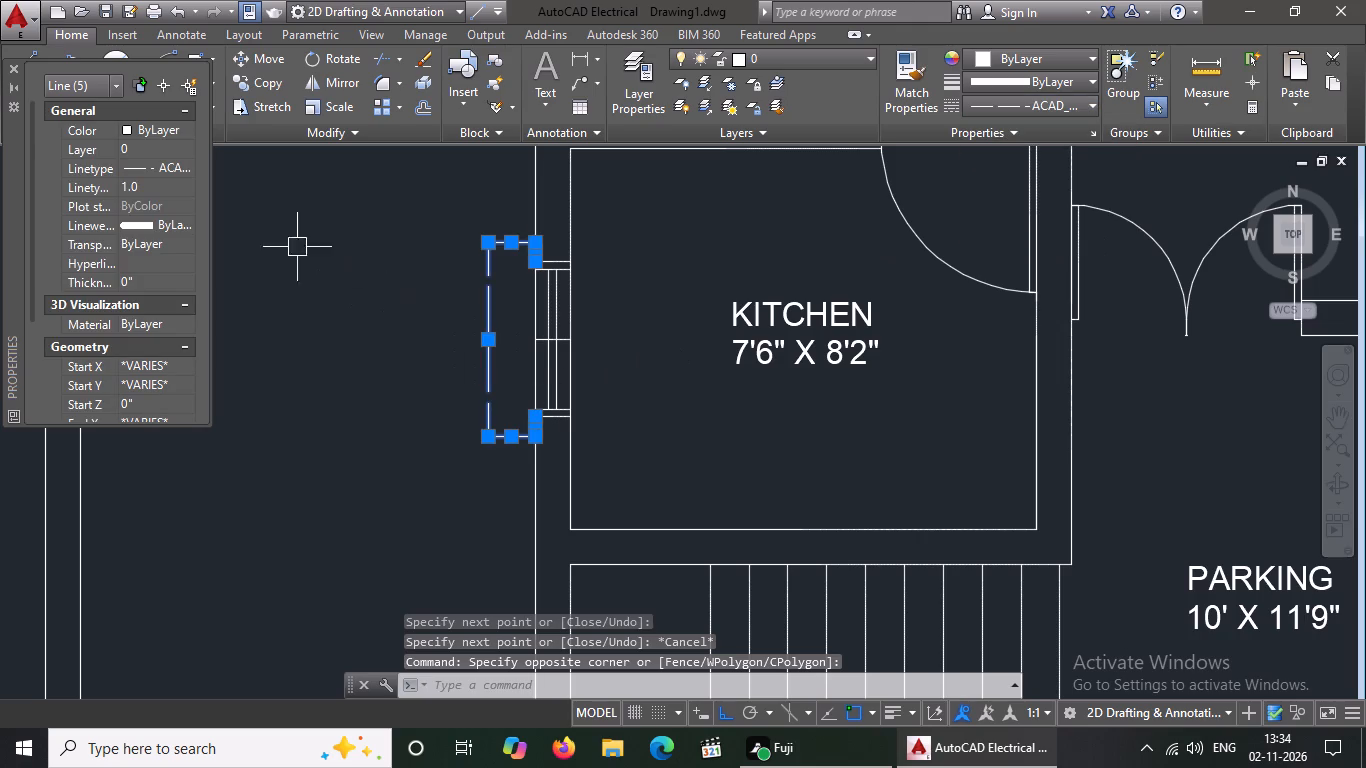
click(146, 185)
key(BackSpace)
key(BackSpace)
text(1.5)
key(Return)
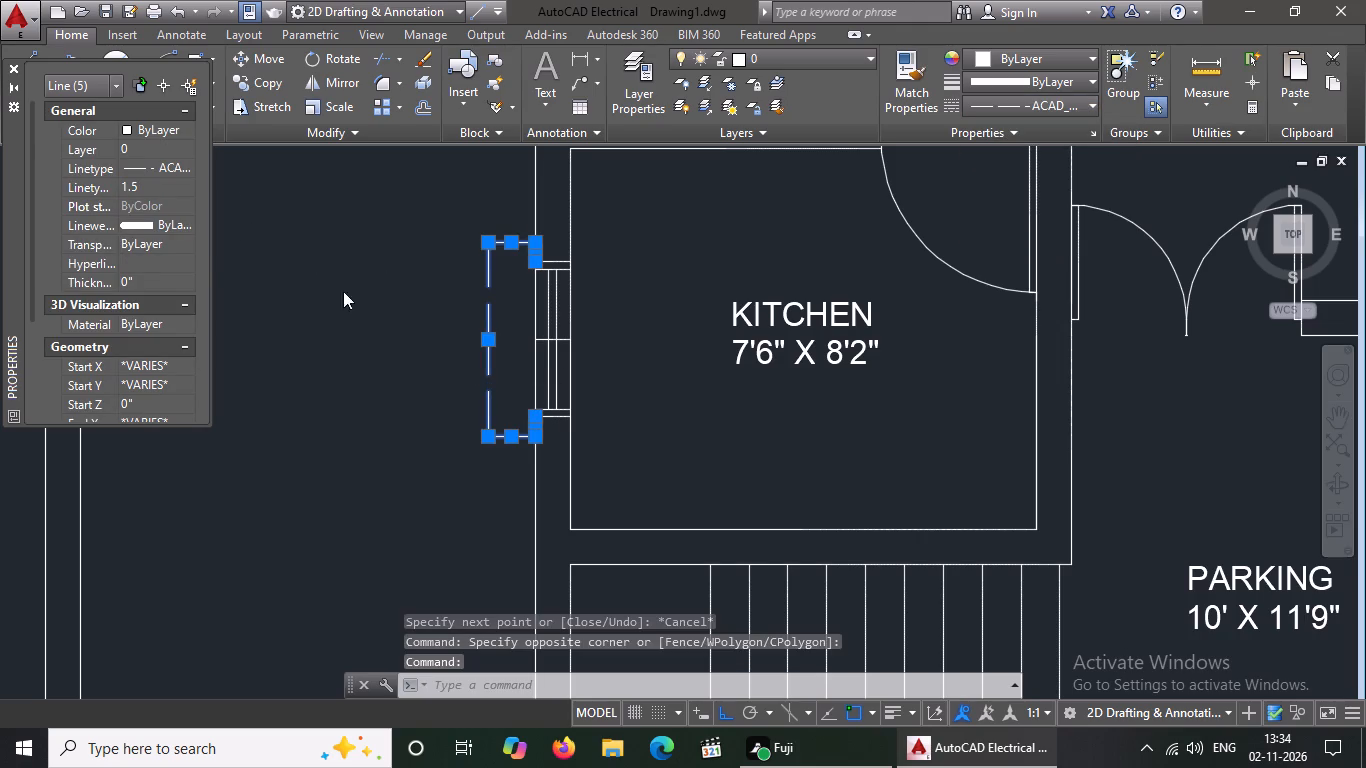
scroll(550, 382, down, 3)
key(Escape)
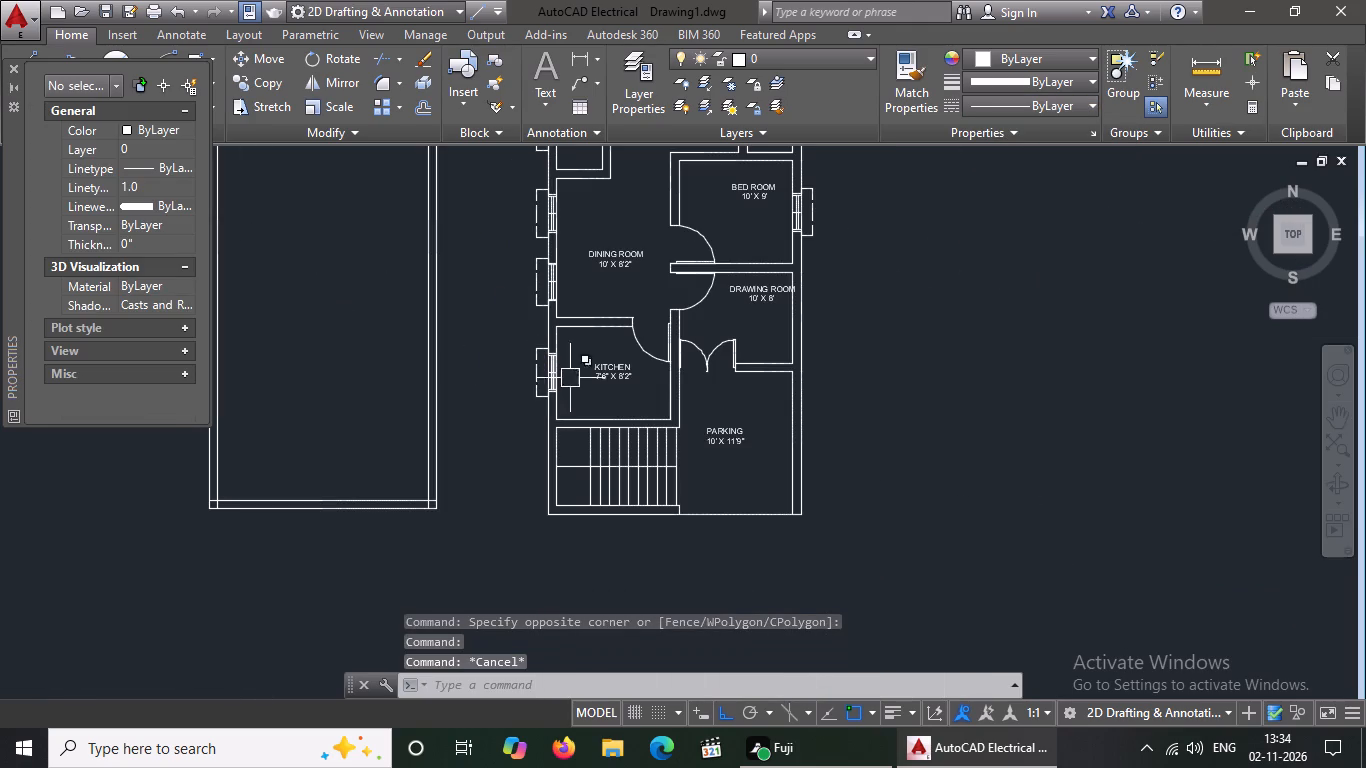
Move the DRAWING ROOM label slightly away from the outer wall towards the room's centre.
scroll(647, 416, up, 2)
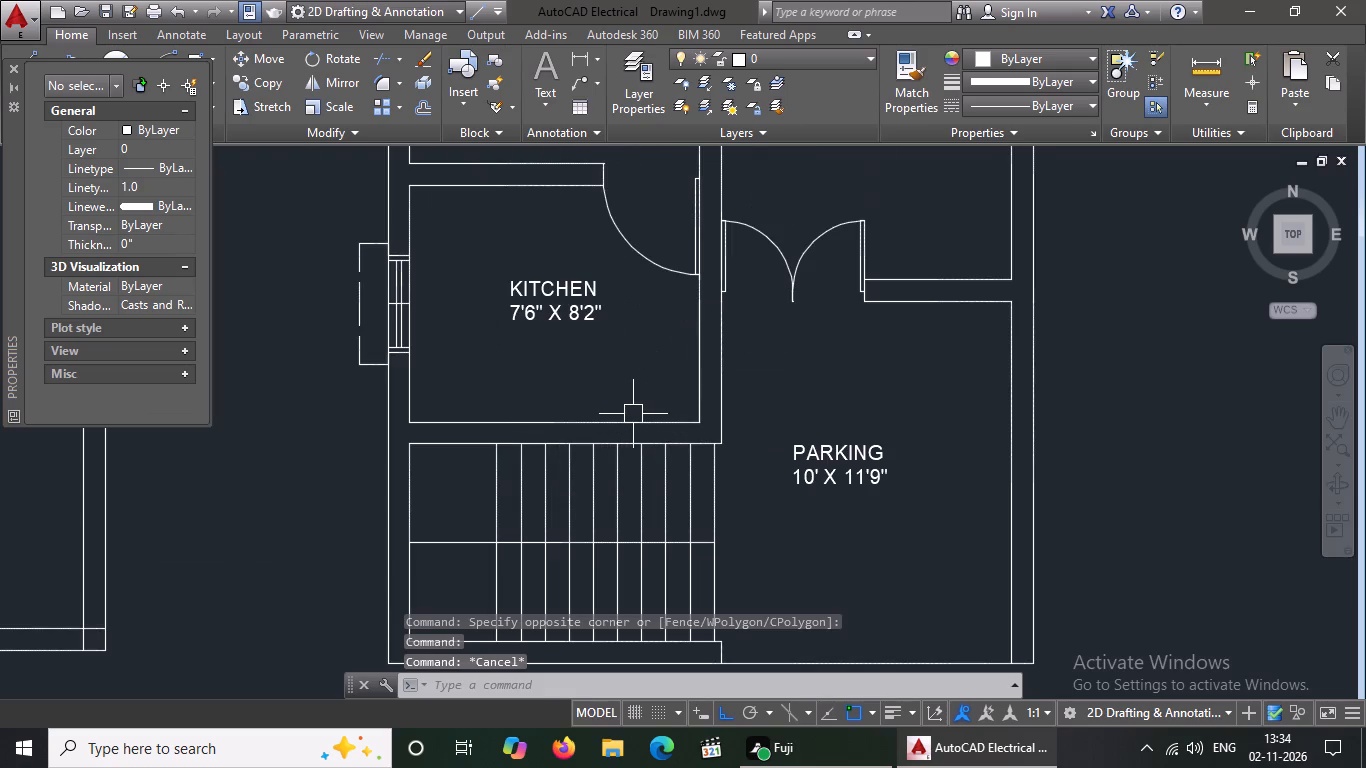
scroll(633, 413, down, 2)
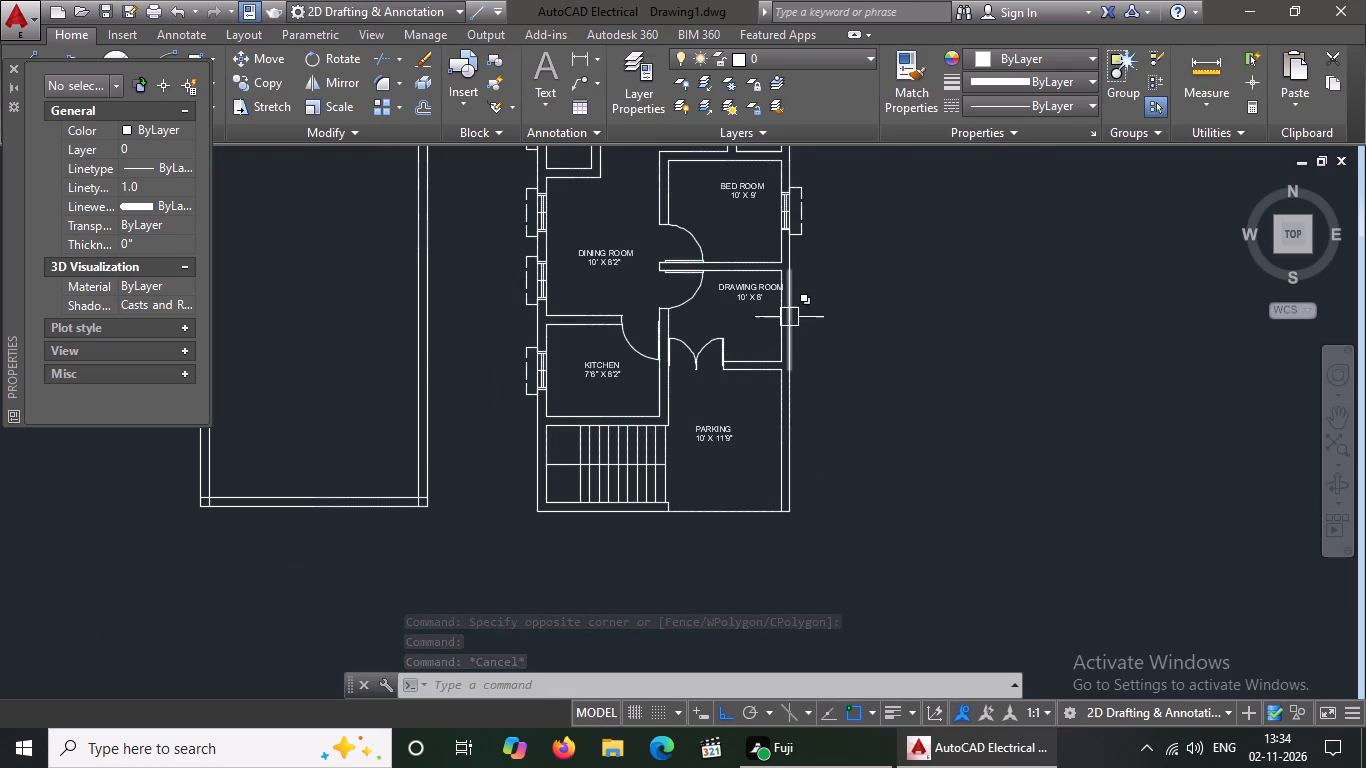
scroll(785, 264, up, 3)
click(664, 364)
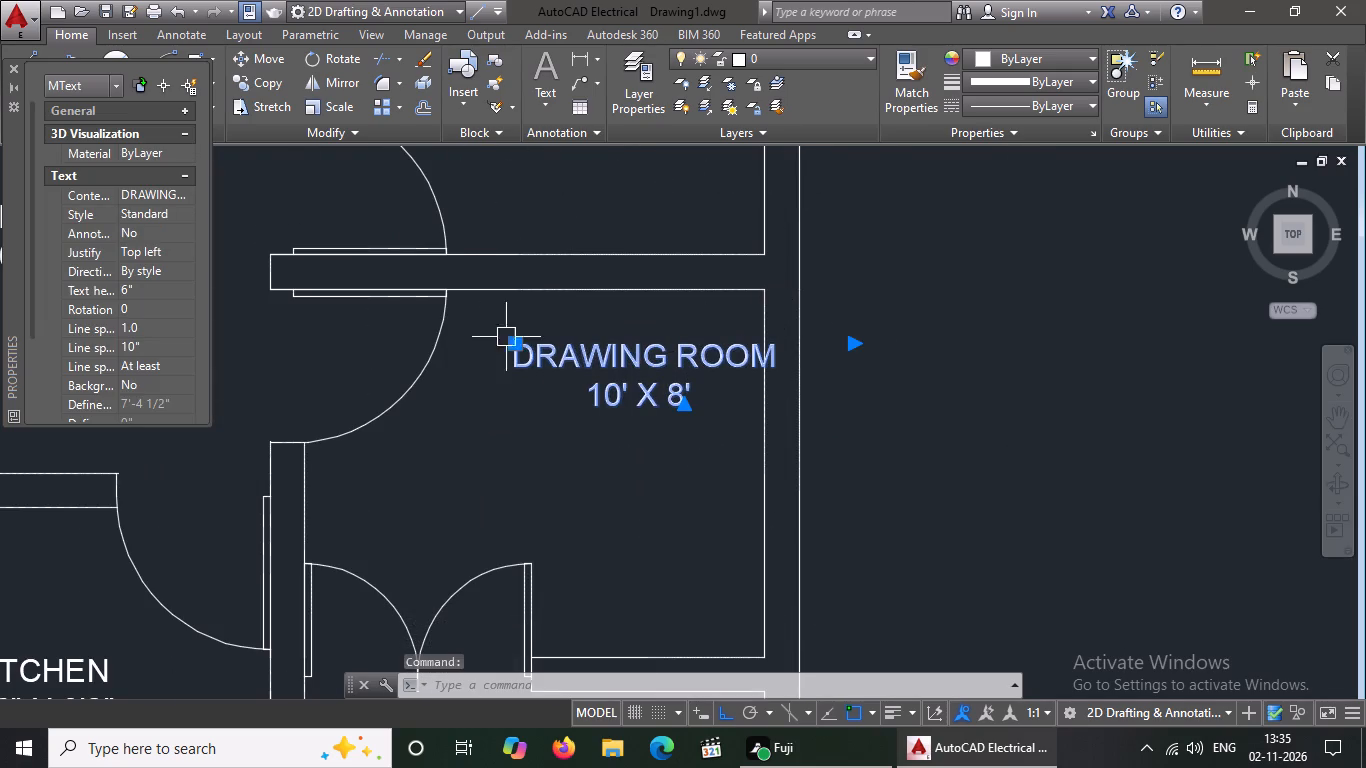
click(518, 338)
click(469, 349)
key(Escape)
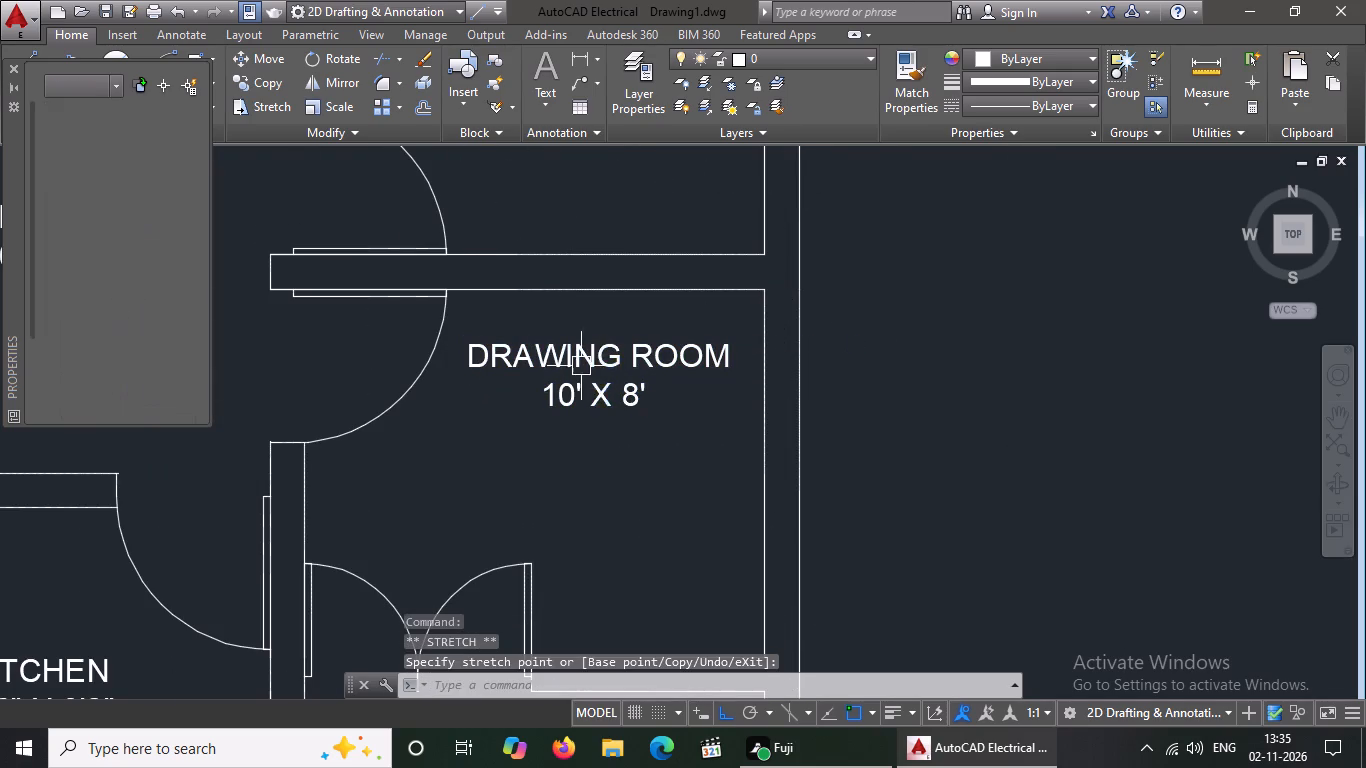
scroll(796, 432, down, 2)
key(Escape)
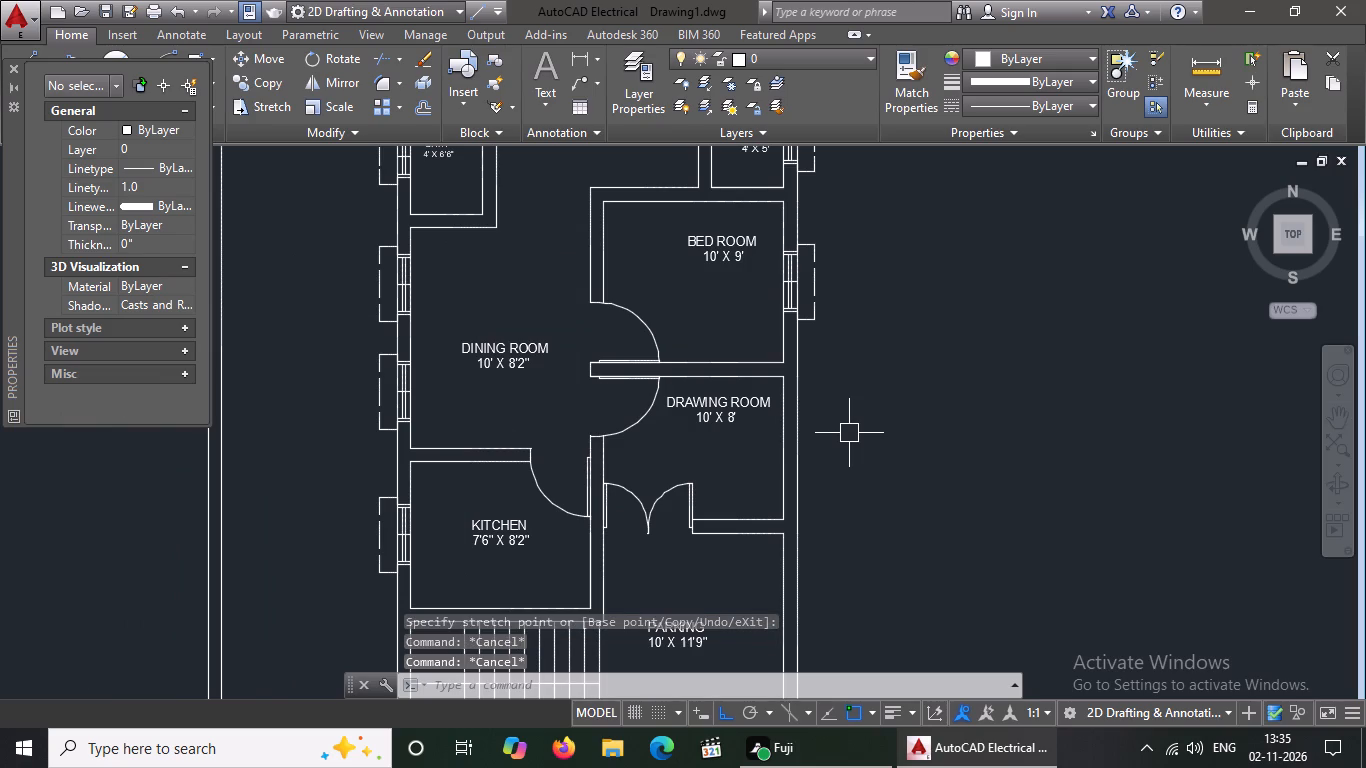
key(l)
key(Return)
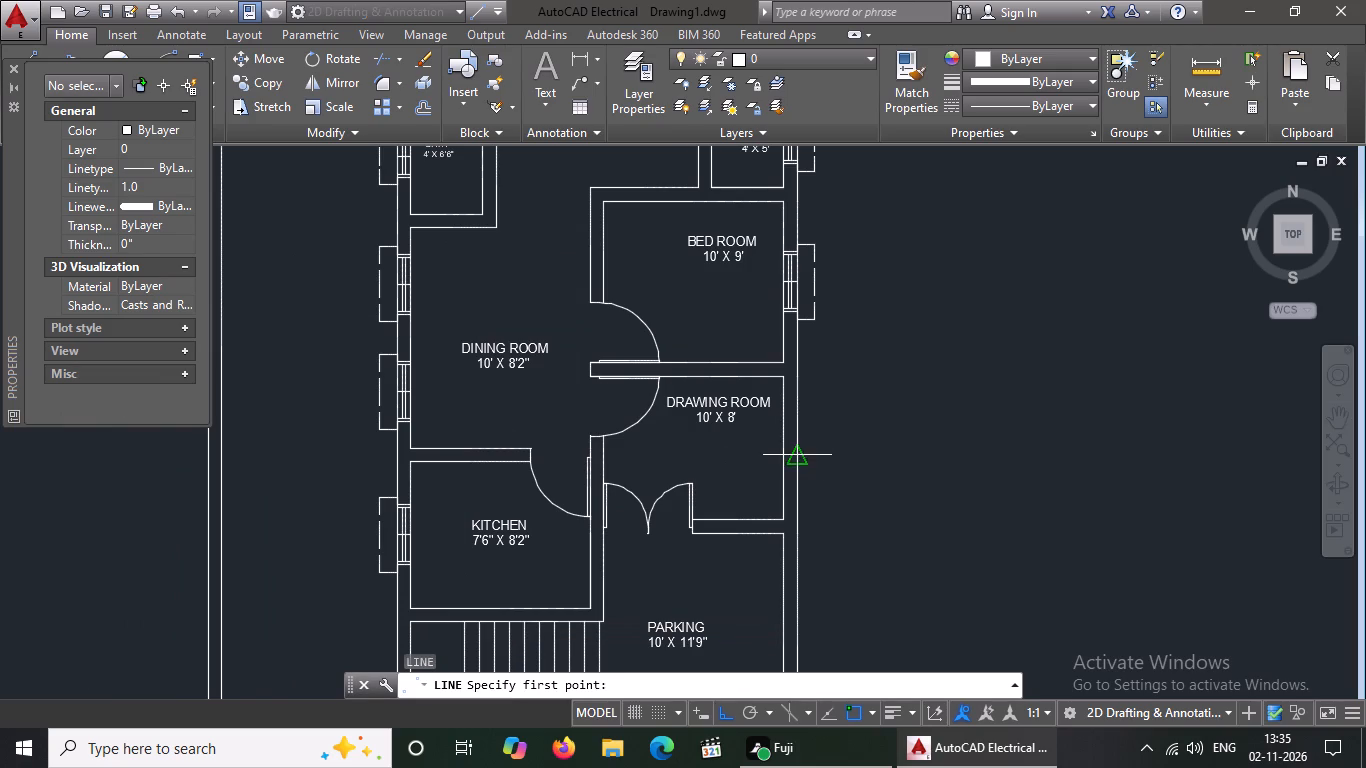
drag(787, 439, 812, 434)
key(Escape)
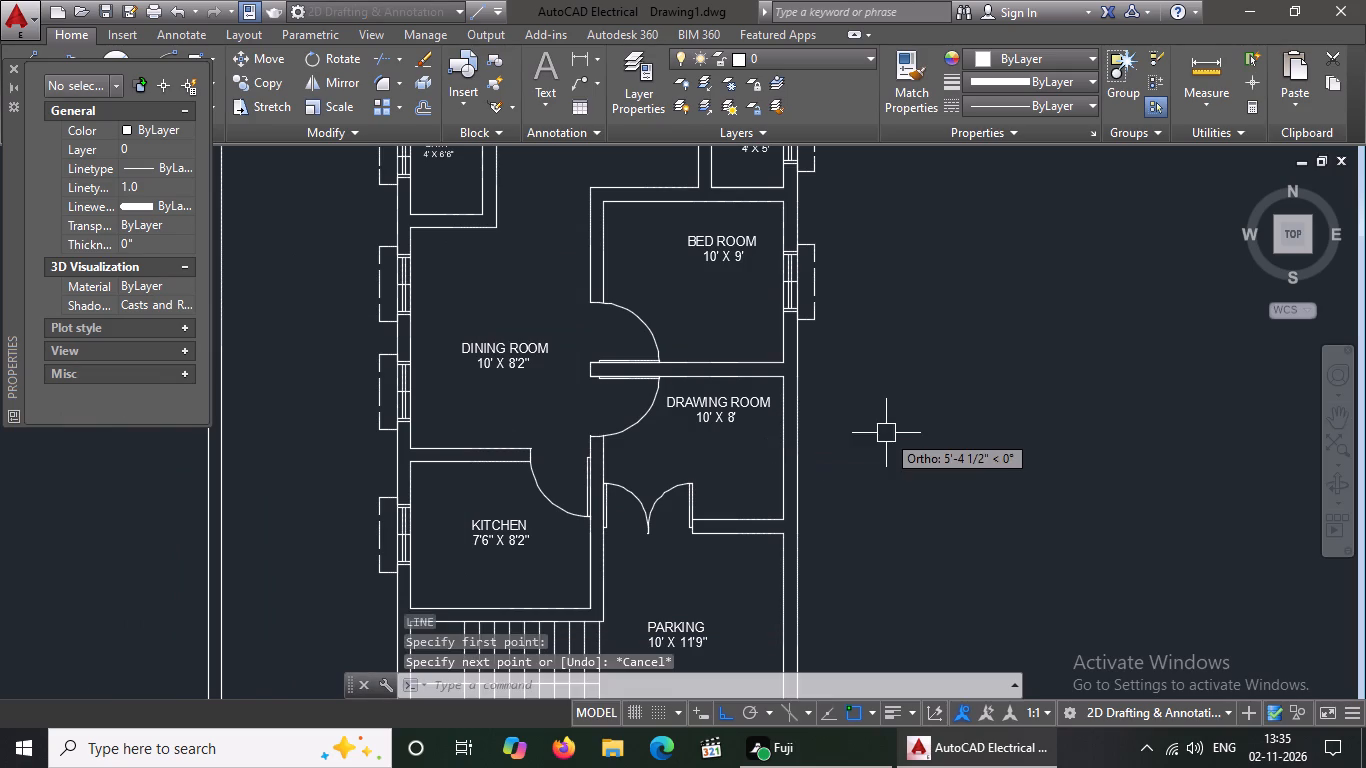
Draw a 9" line across the drawing room's outer wall from the midpoint of its inner face.
key(l)
key(Return)
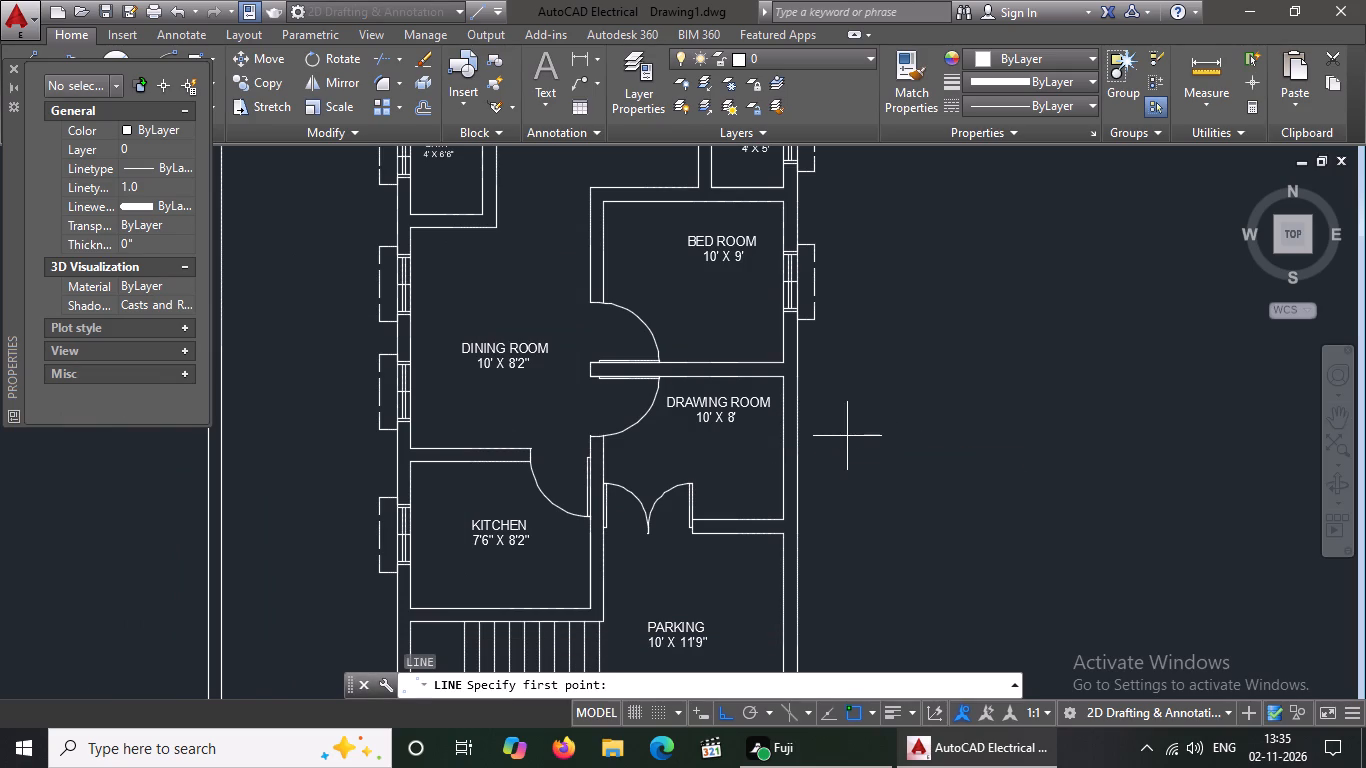
click(780, 451)
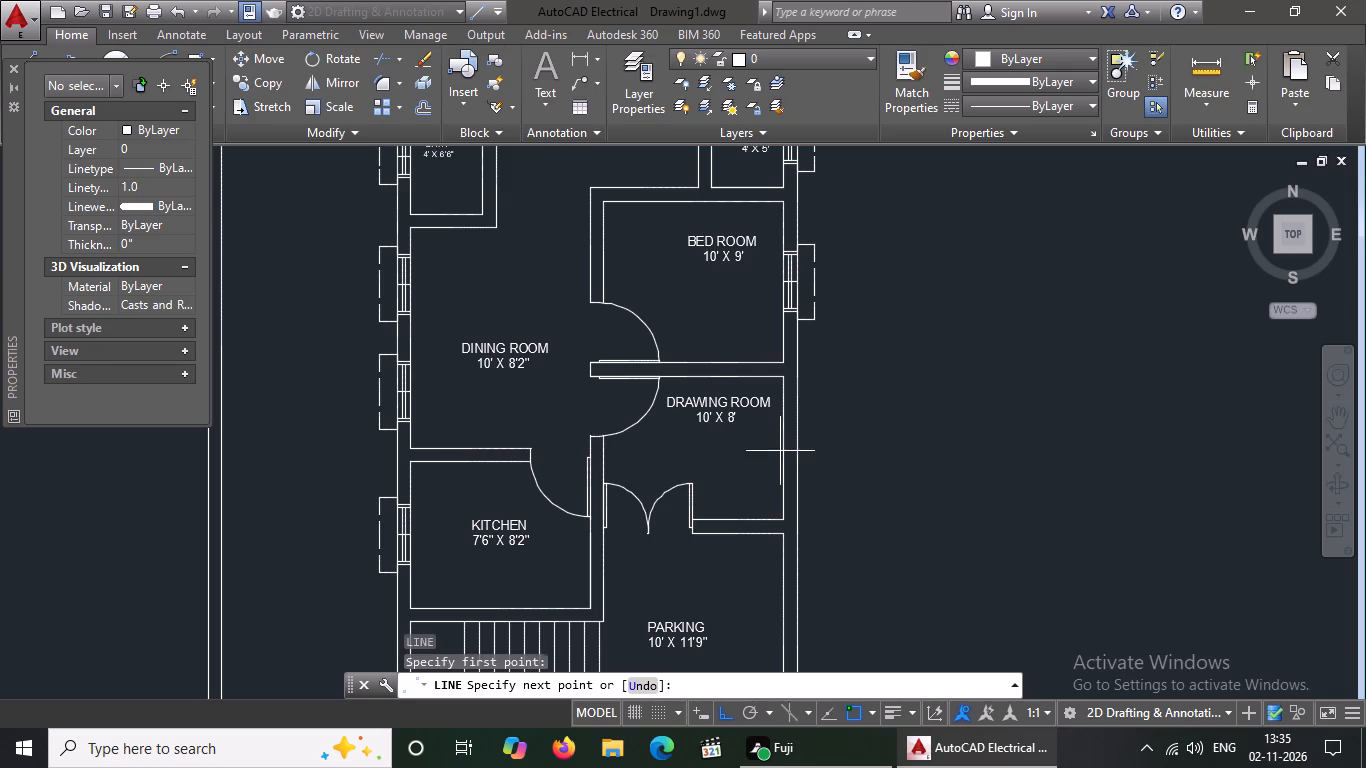
key(9)
key(shift+quotedbl)
key(Return)
key(Return)
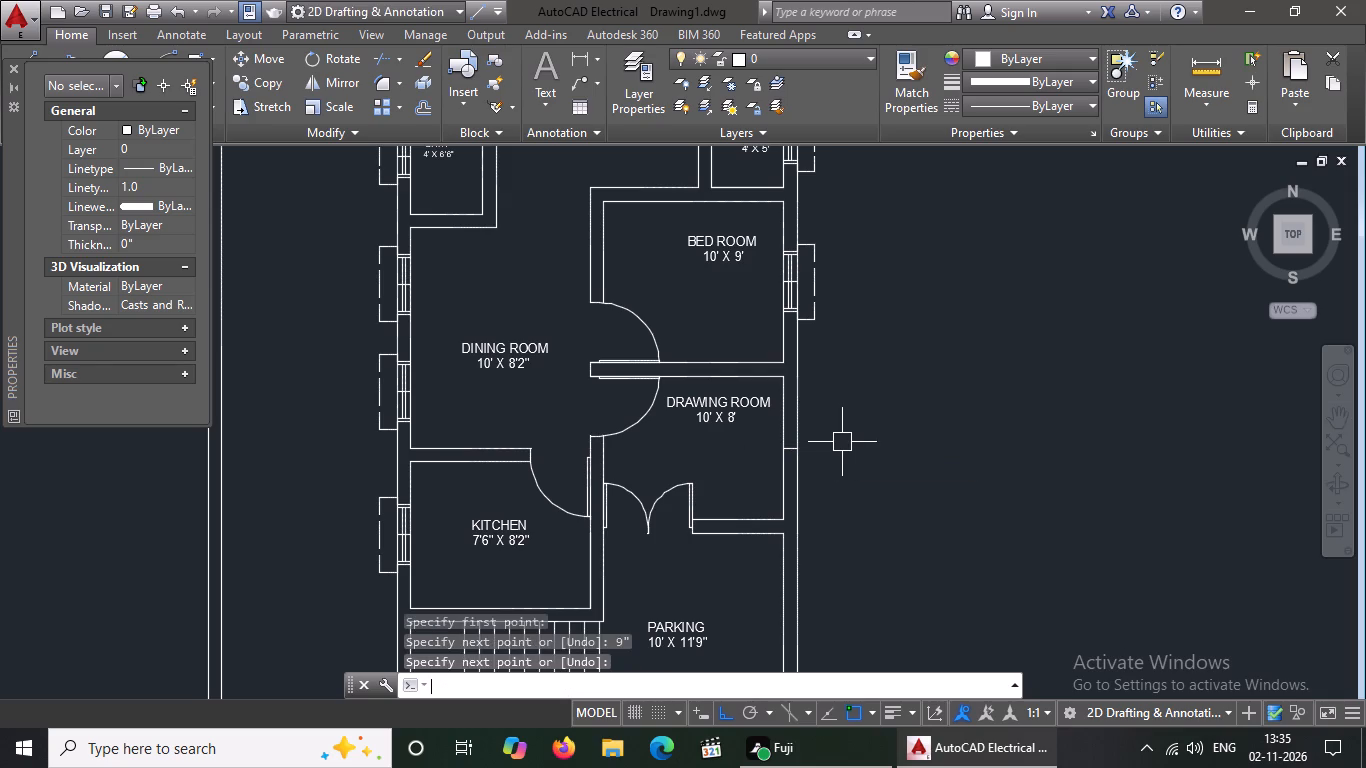
Offset the drawing room wall's 9" cross line by 1.5' to both sides to mark the window ends.
key(o)
key(Return)
text(1.)
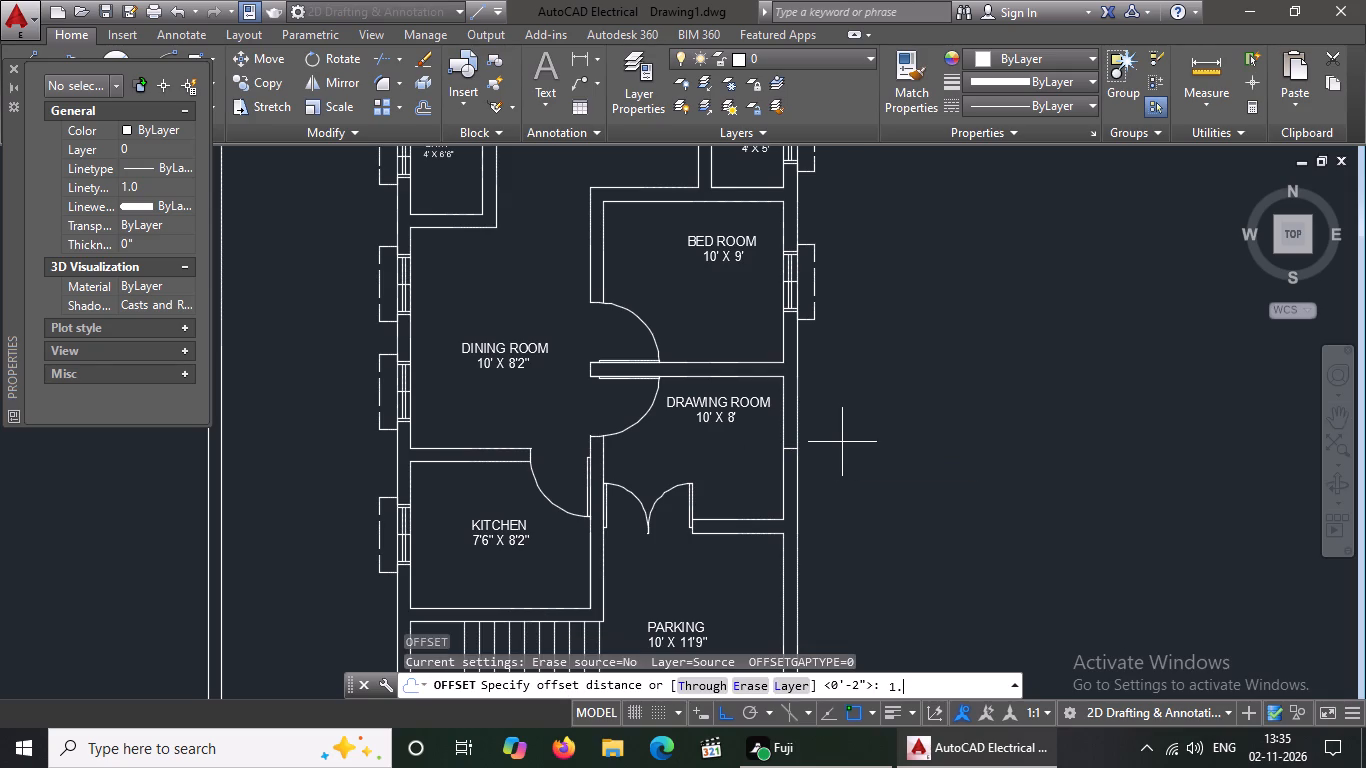
text(5')
key(Return)
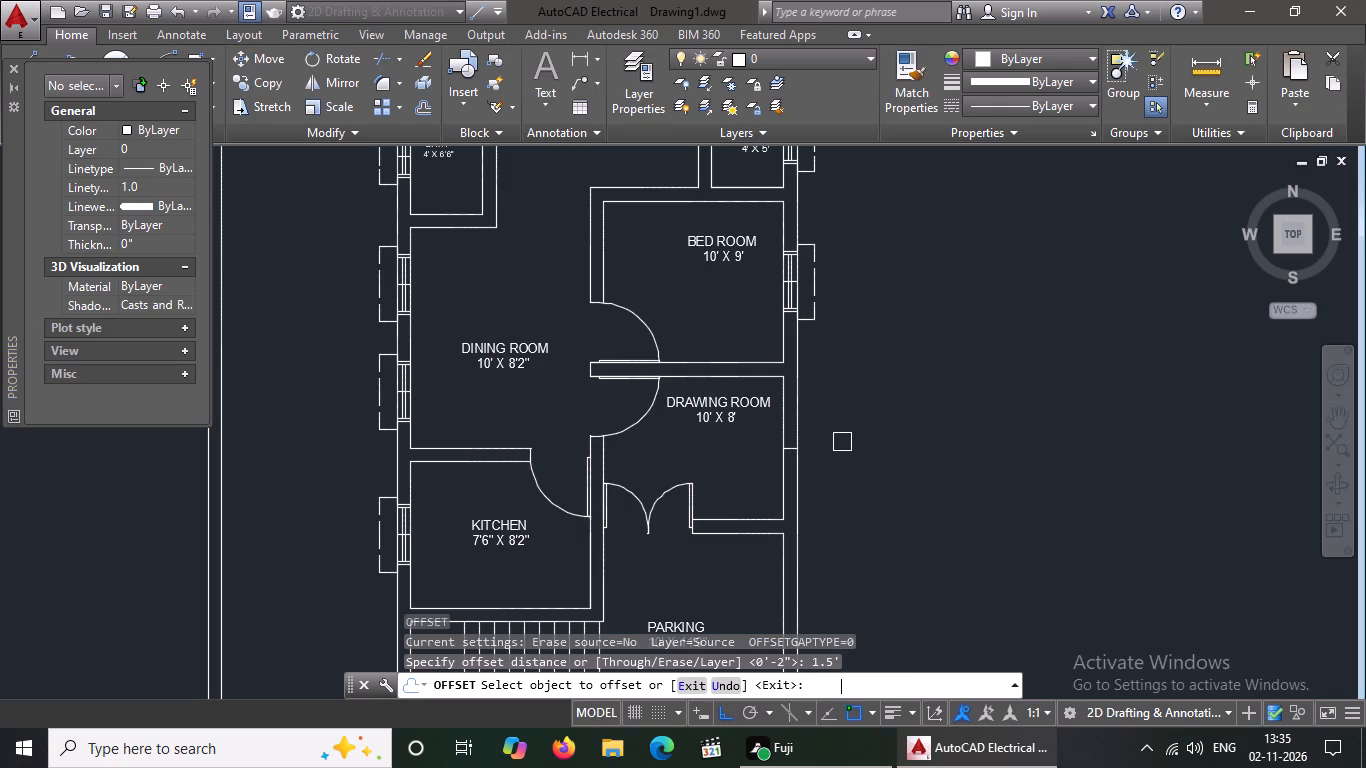
scroll(809, 440, up, 2)
drag(757, 462, 759, 446)
click(766, 360)
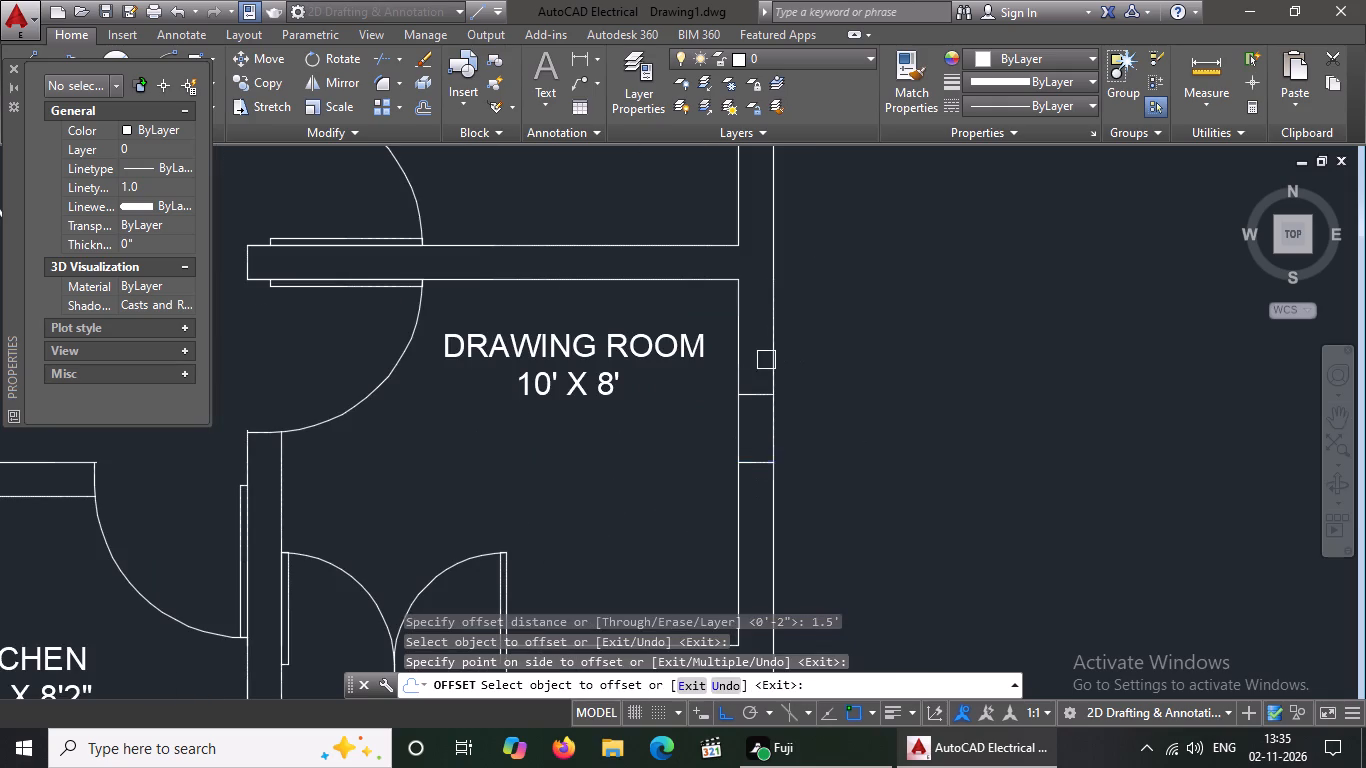
click(755, 467)
click(773, 565)
key(Escape)
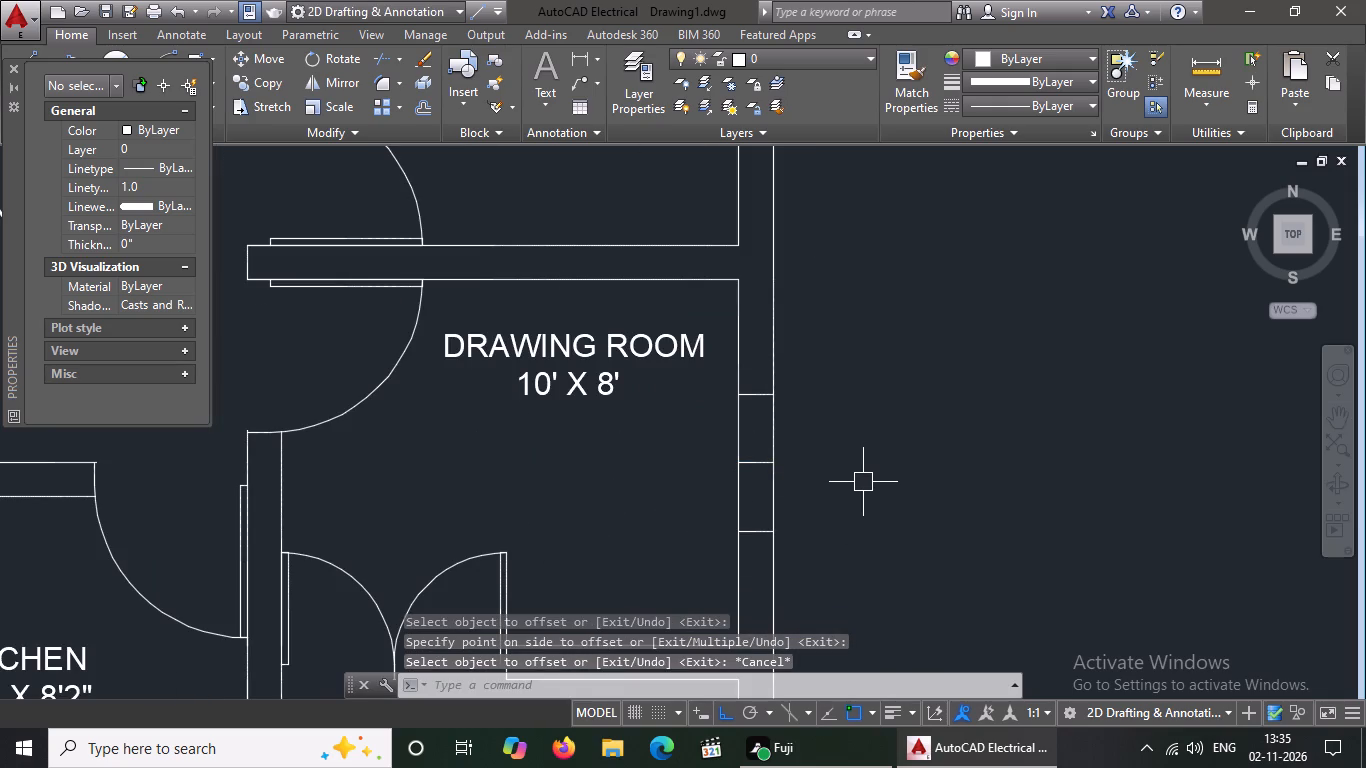
Draw a centre line along the drawing room window between the midpoints of its two end lines.
key(l)
key(Return)
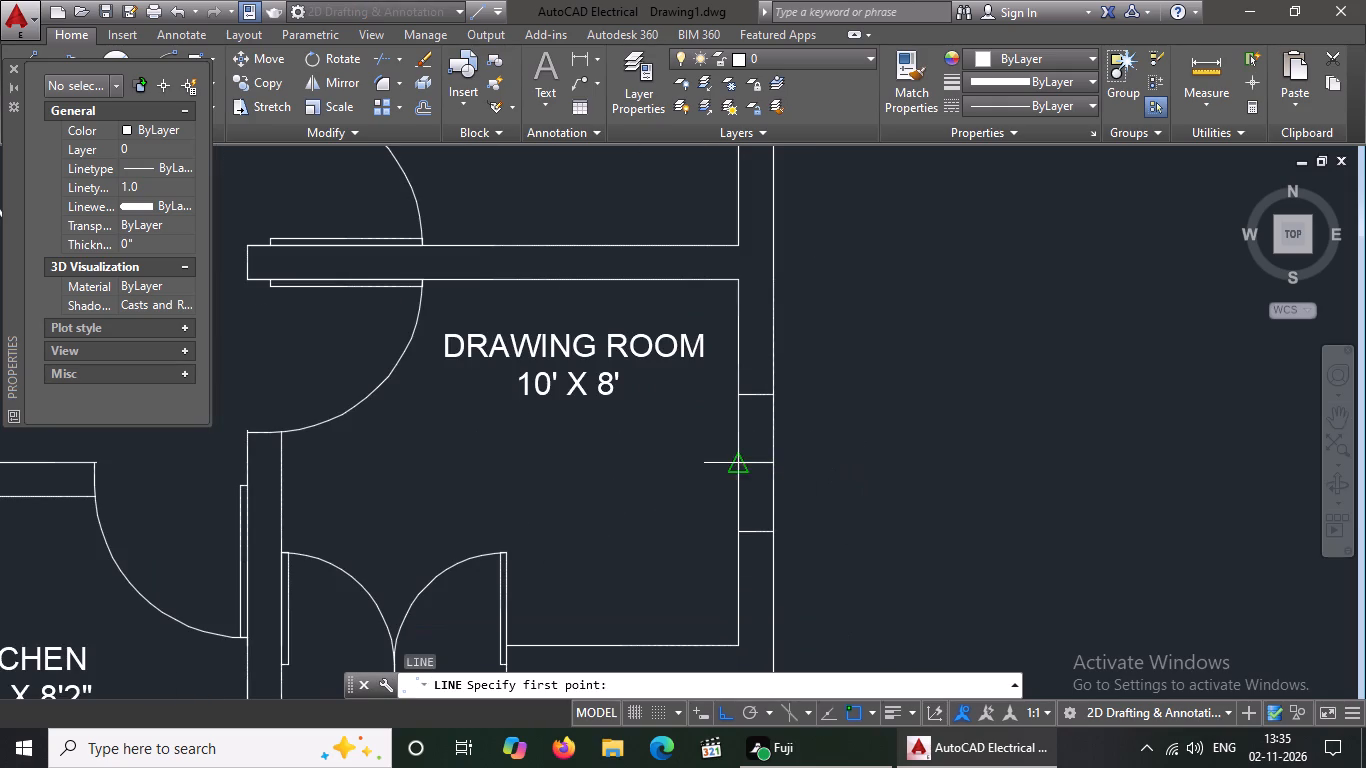
click(754, 532)
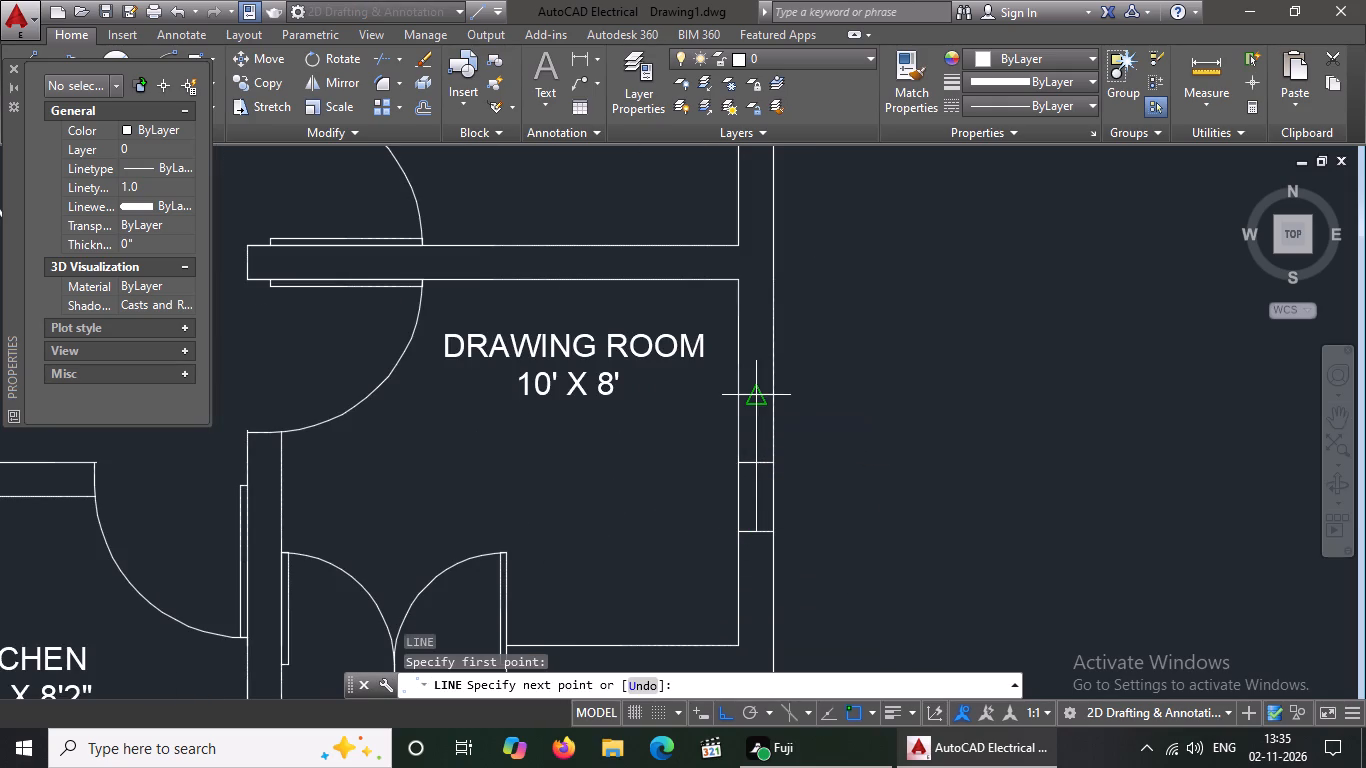
click(752, 393)
key(Escape)
Offset the drawing room window's centre line by 1" to both sides.
key(o)
key(Return)
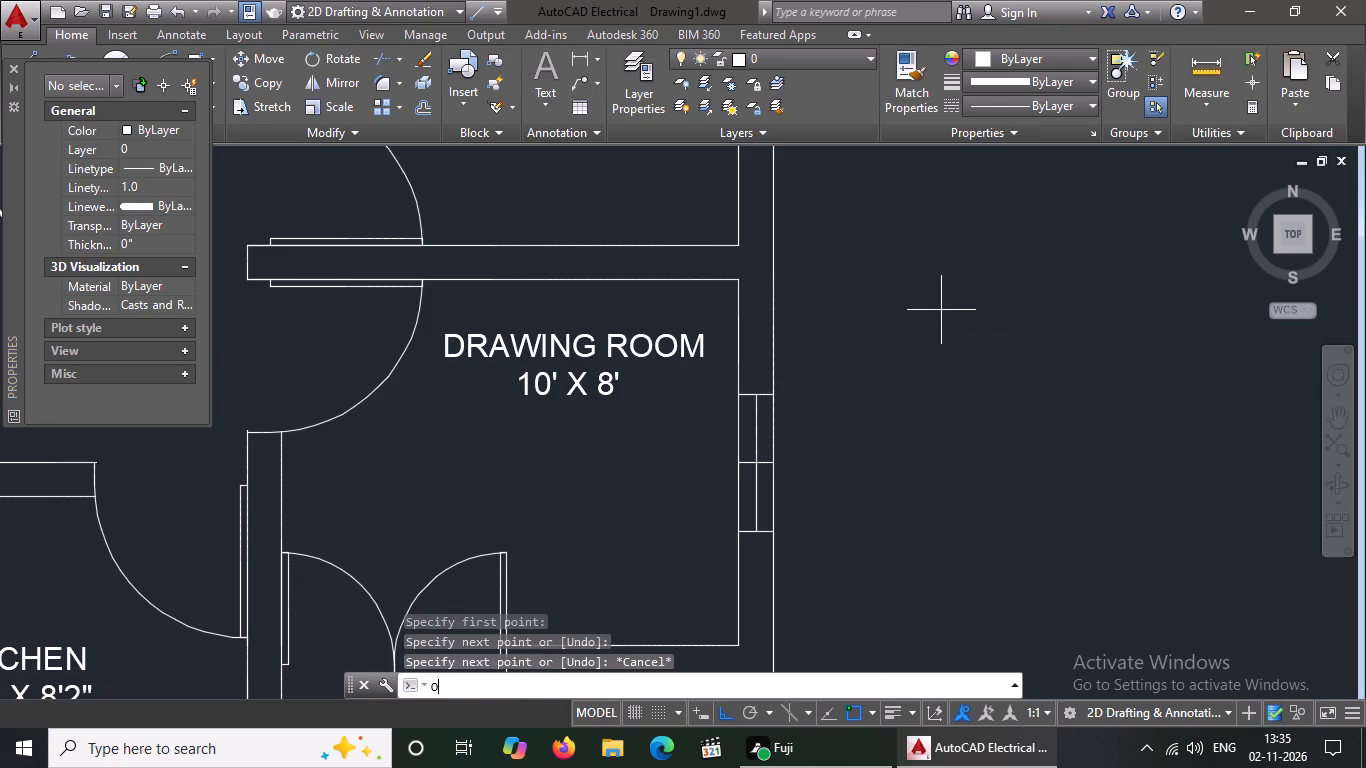
text(1")
key(Return)
scroll(941, 310, up, 1)
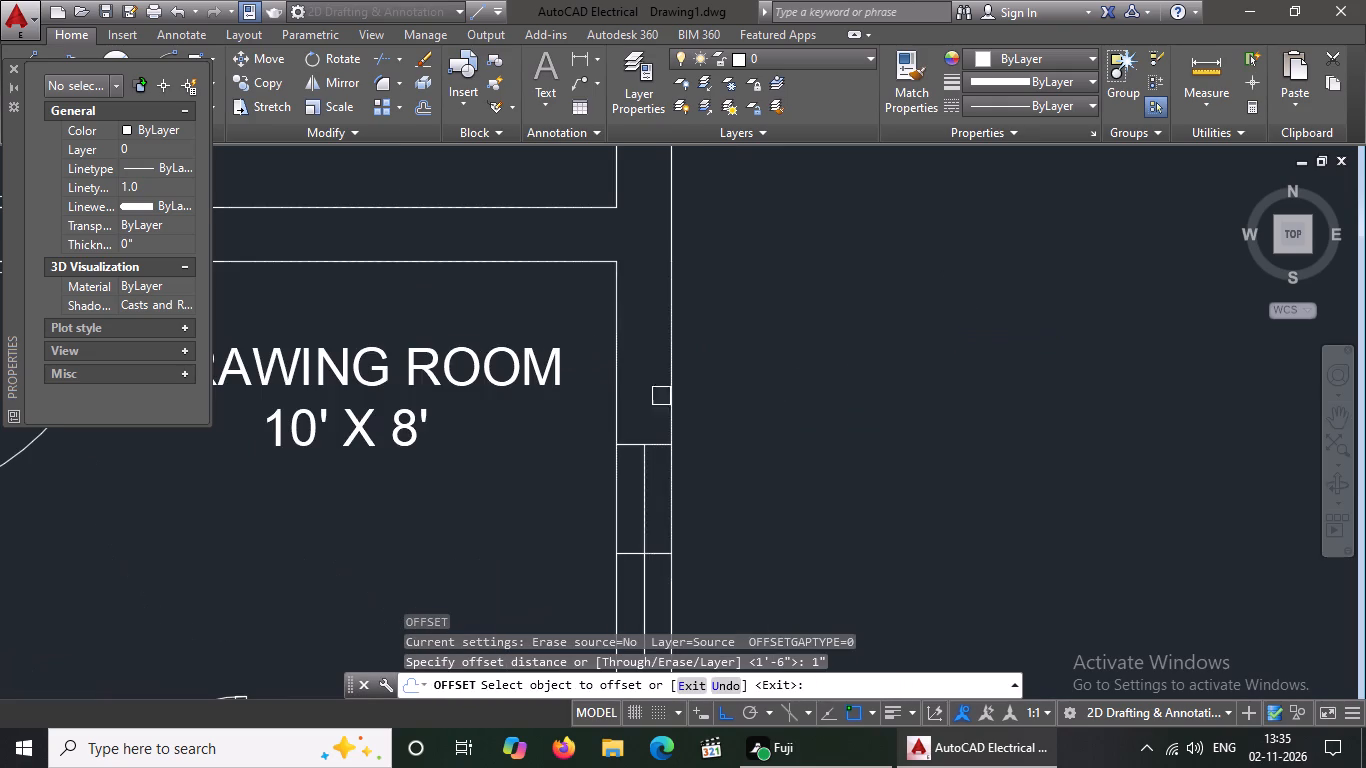
scroll(649, 498, up, 2)
drag(633, 494, 645, 491)
click(696, 479)
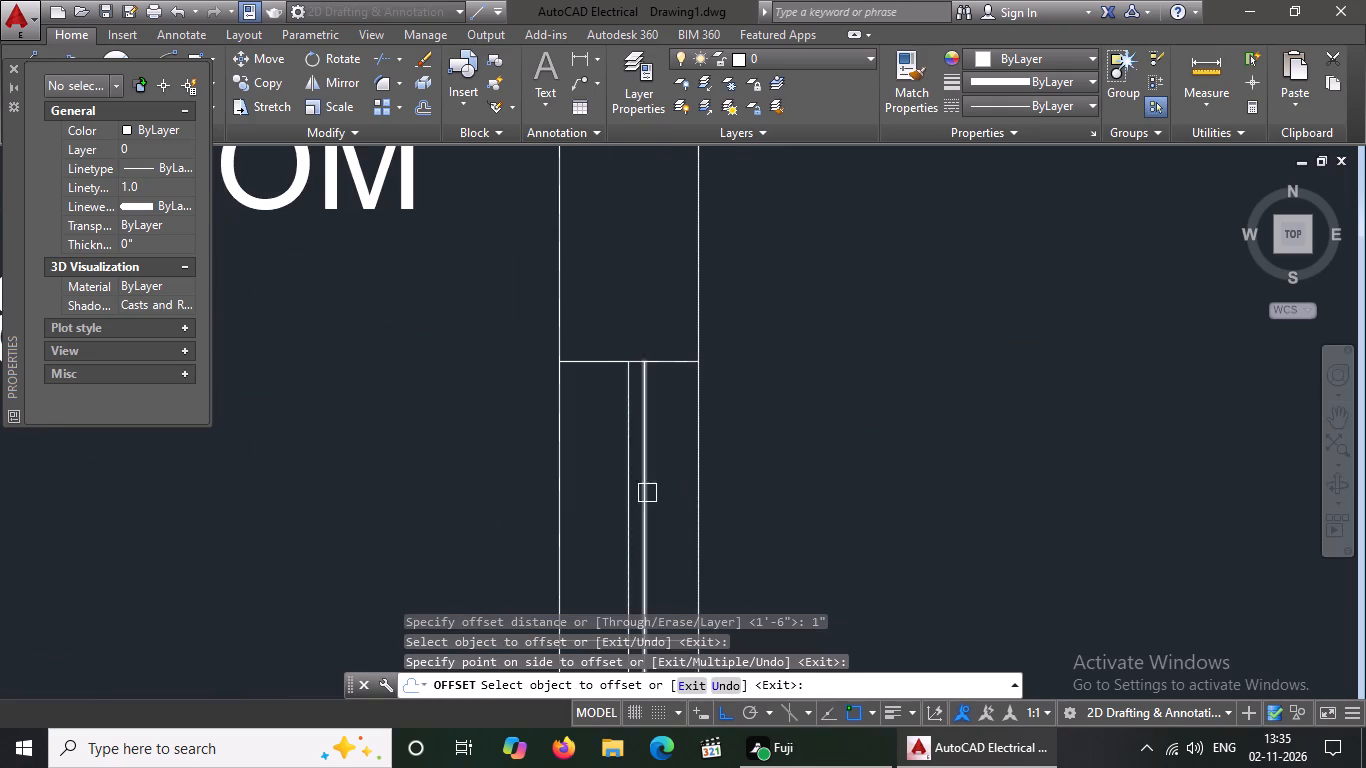
click(623, 491)
click(568, 501)
key(Escape)
Delete the original centre line between the two offset lines of the drawing room window.
click(630, 482)
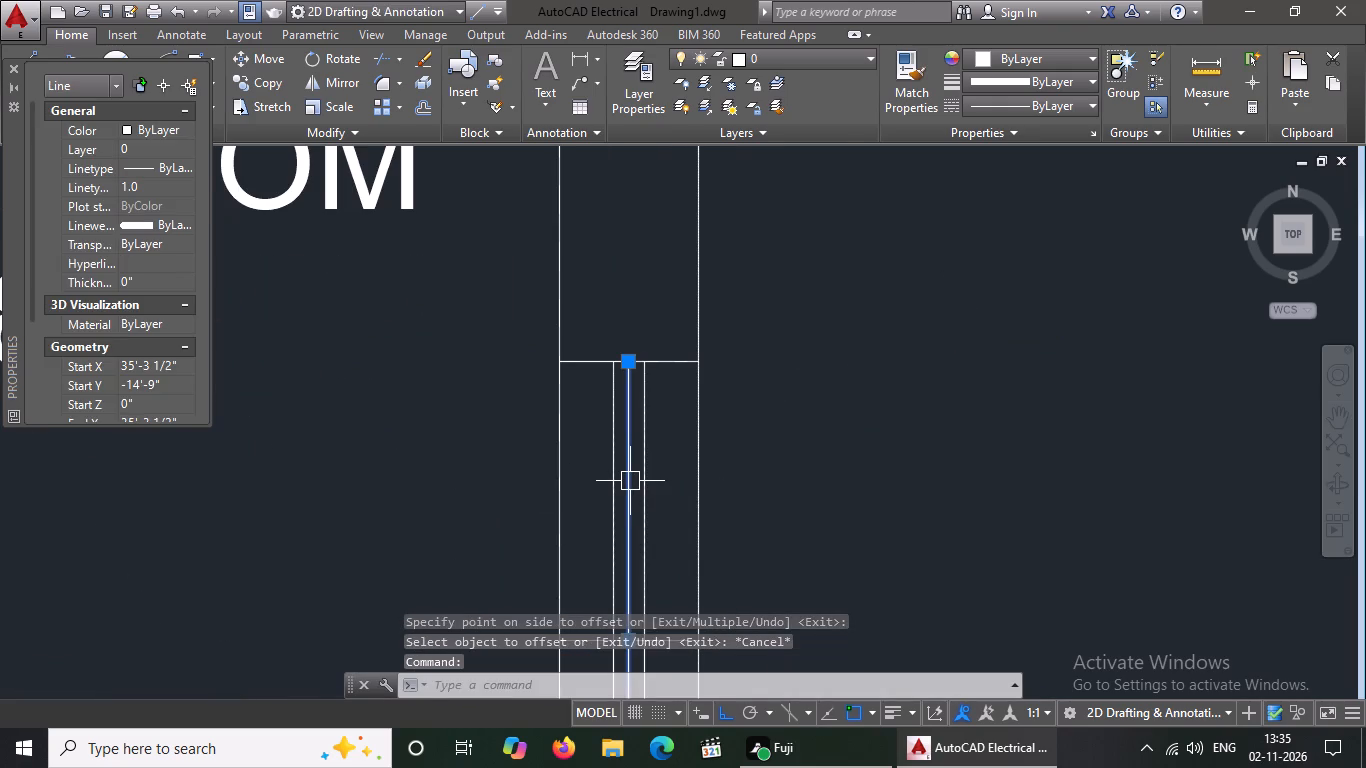
key(Delete)
scroll(630, 480, down, 4)
key(Escape)
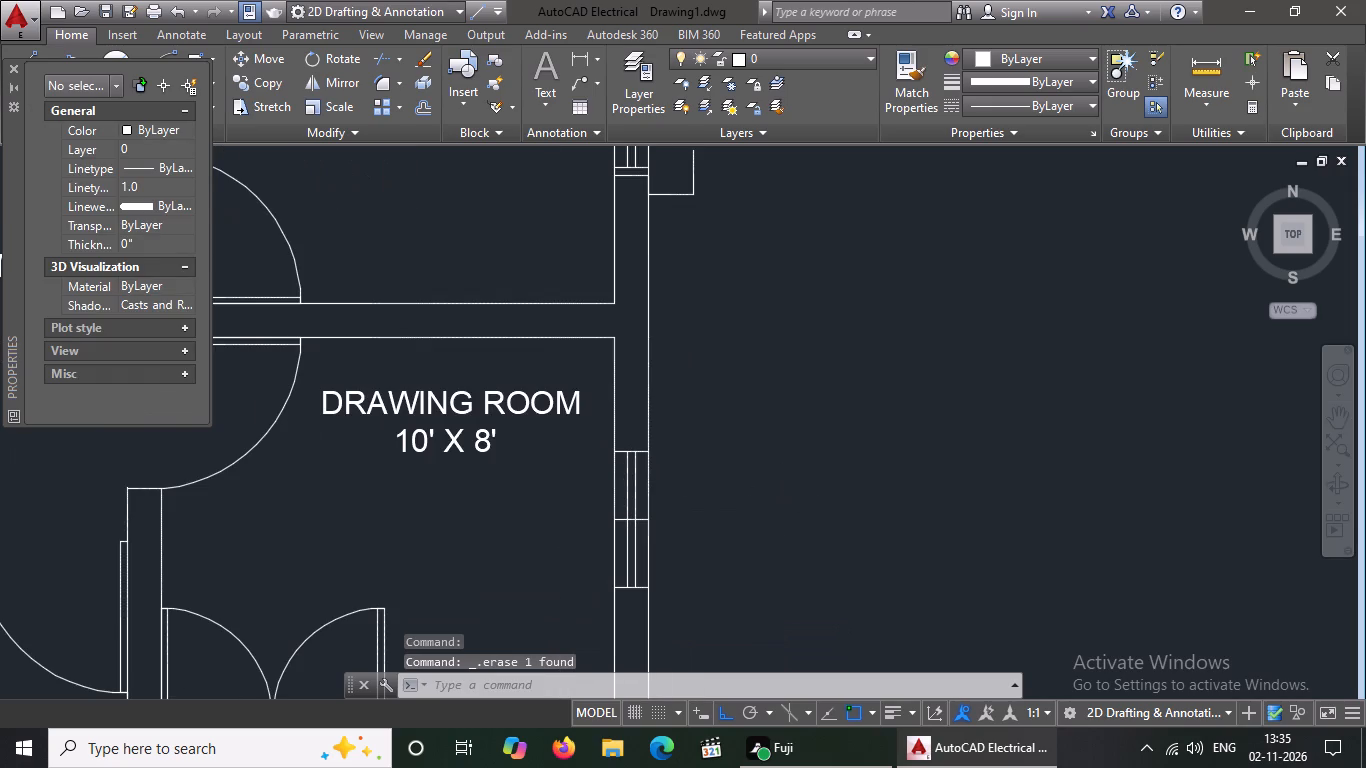
Offset both end lines of the drawing room window outward by 2", away from the window opening.
key(o)
key(Return)
key(2)
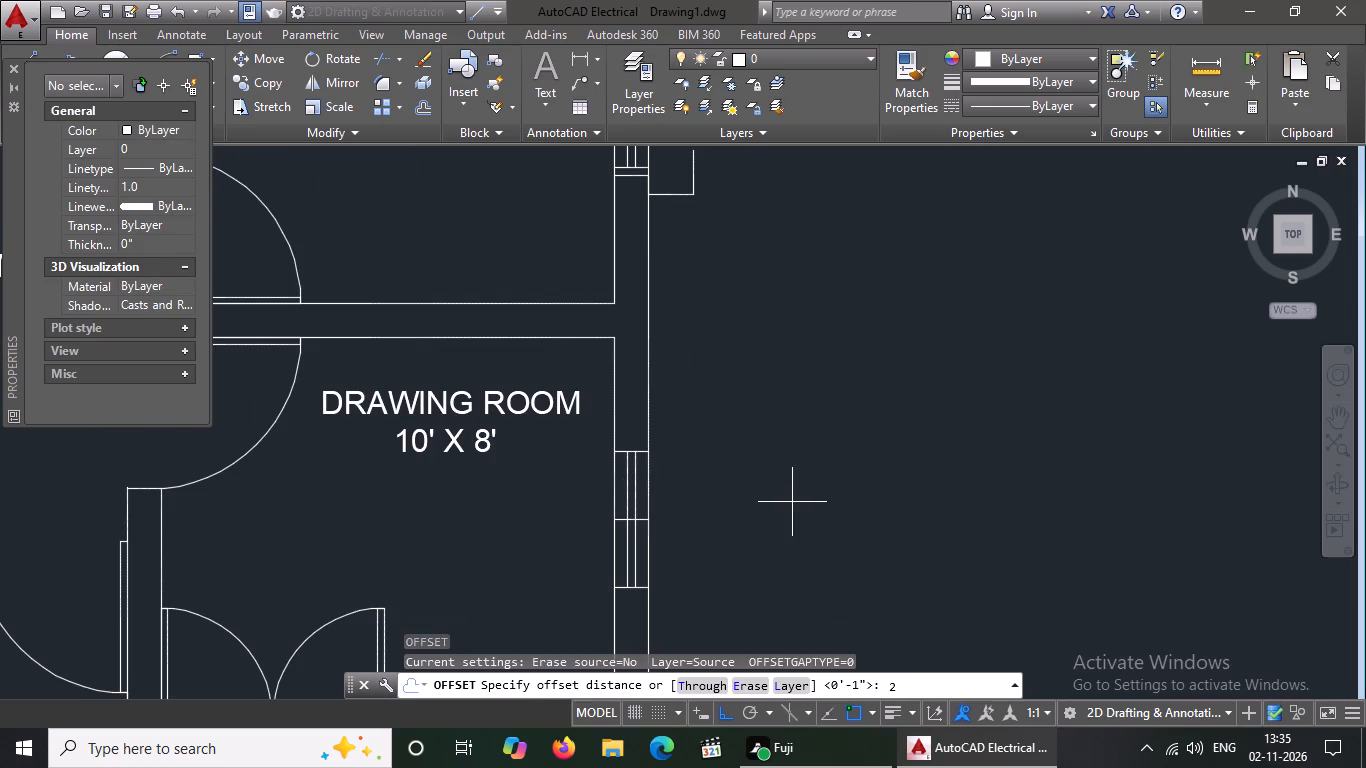
key(shift+quotedbl)
key(Return)
scroll(602, 457, up, 3)
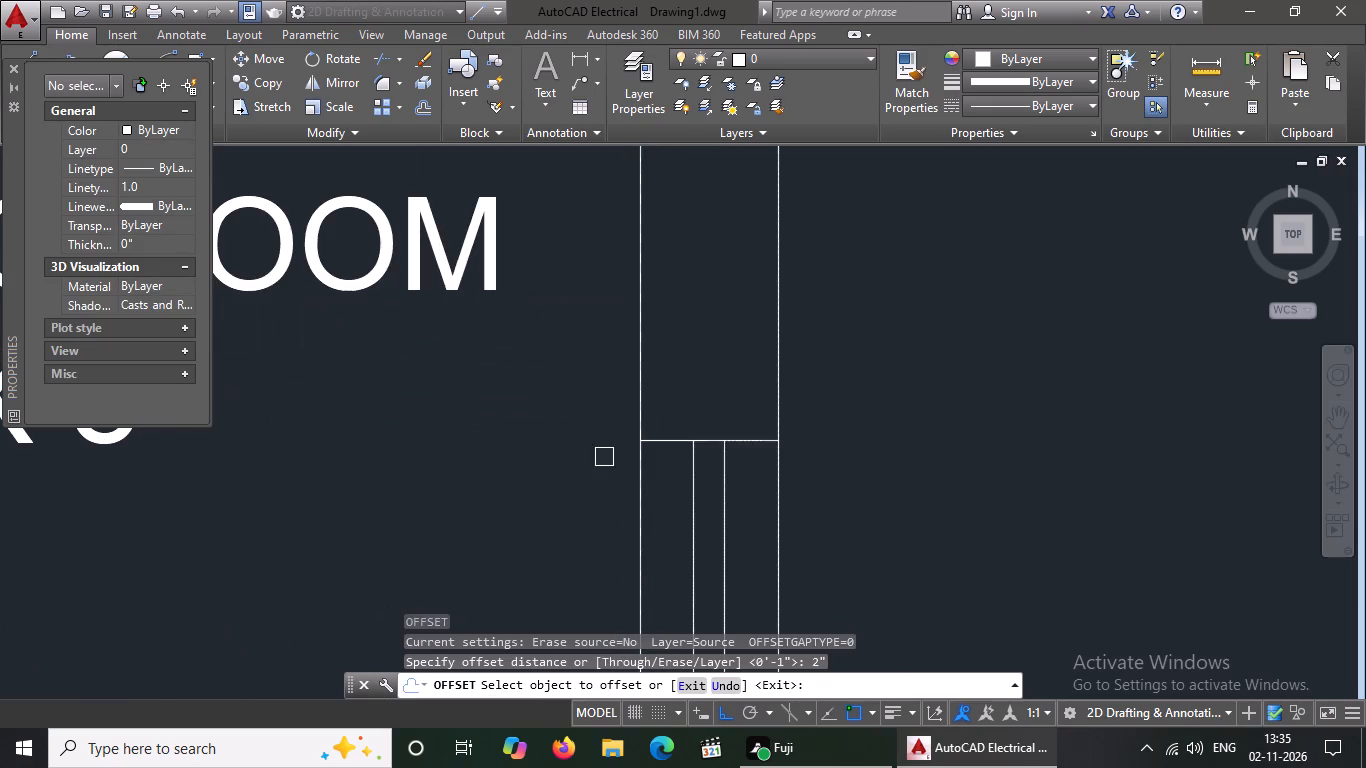
drag(667, 444, 670, 430)
click(675, 358)
scroll(749, 329, down, 3)
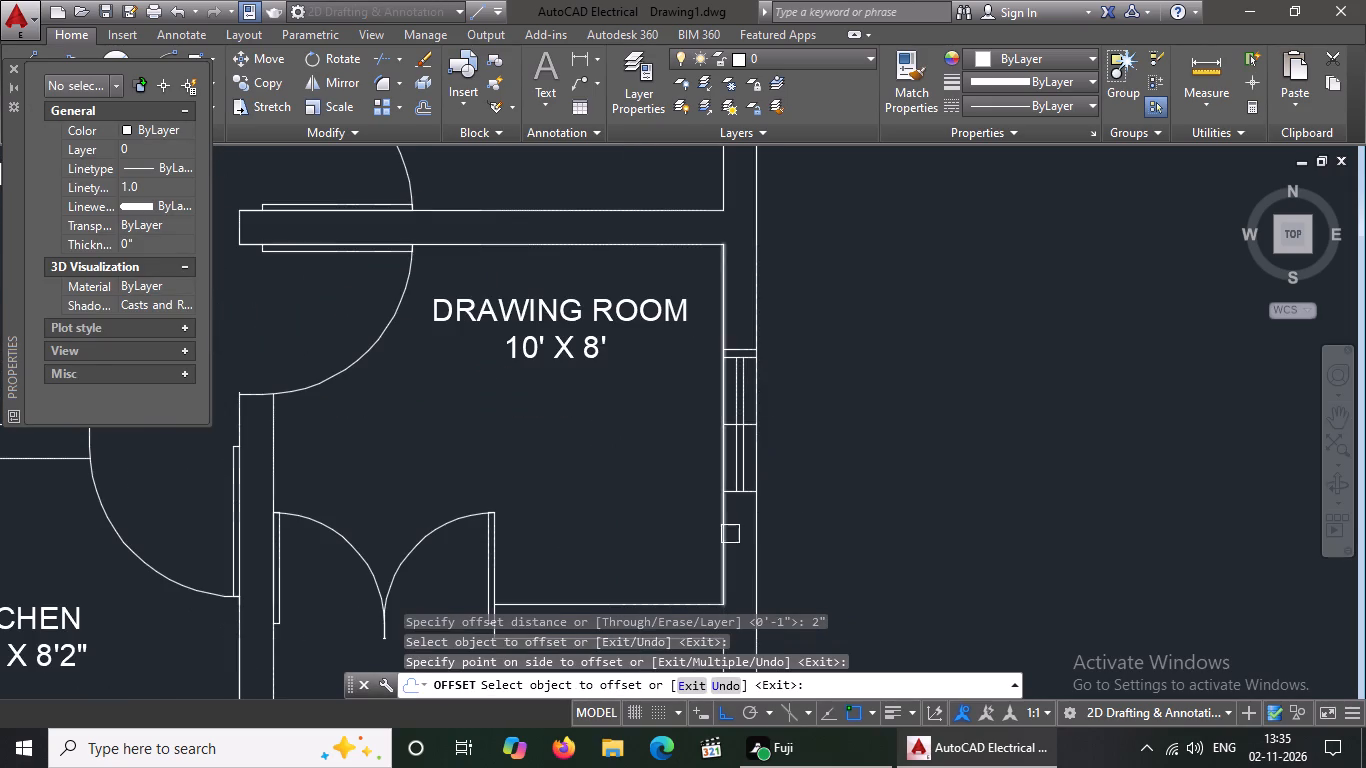
scroll(744, 519, up, 3)
click(756, 419)
click(743, 549)
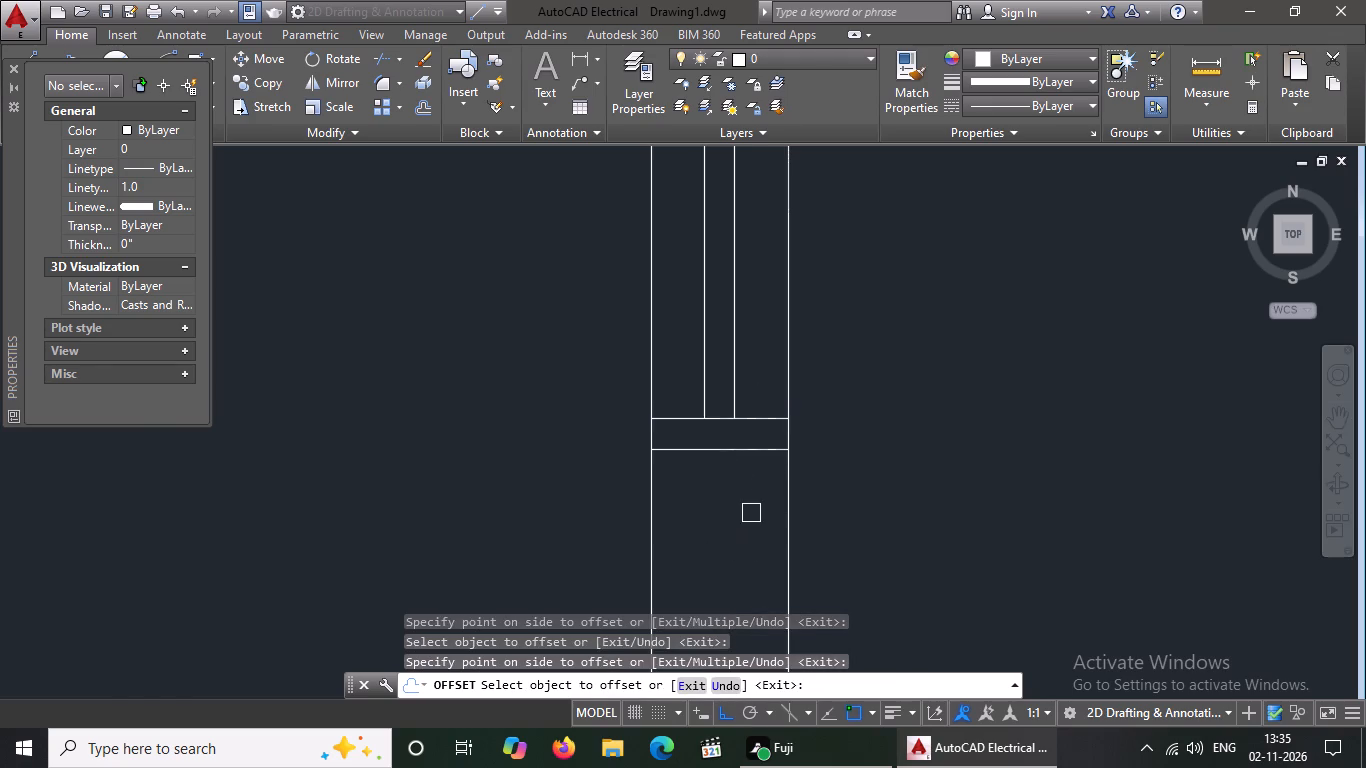
scroll(751, 510, down, 4)
key(Escape)
From the drawing room window's upper outer corner, draw a line 5" up the outer wall face and 1' outward.
key(l)
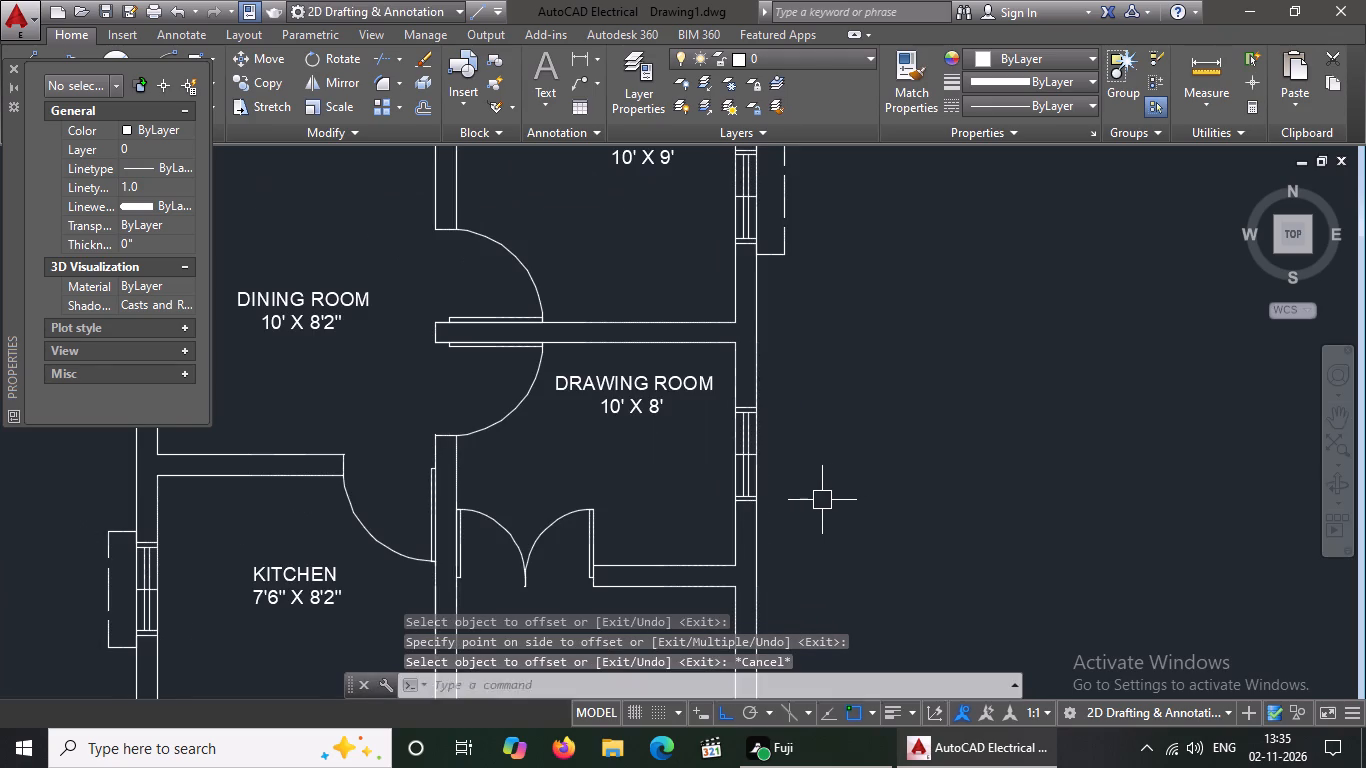
key(Return)
scroll(730, 406, up, 2)
click(792, 413)
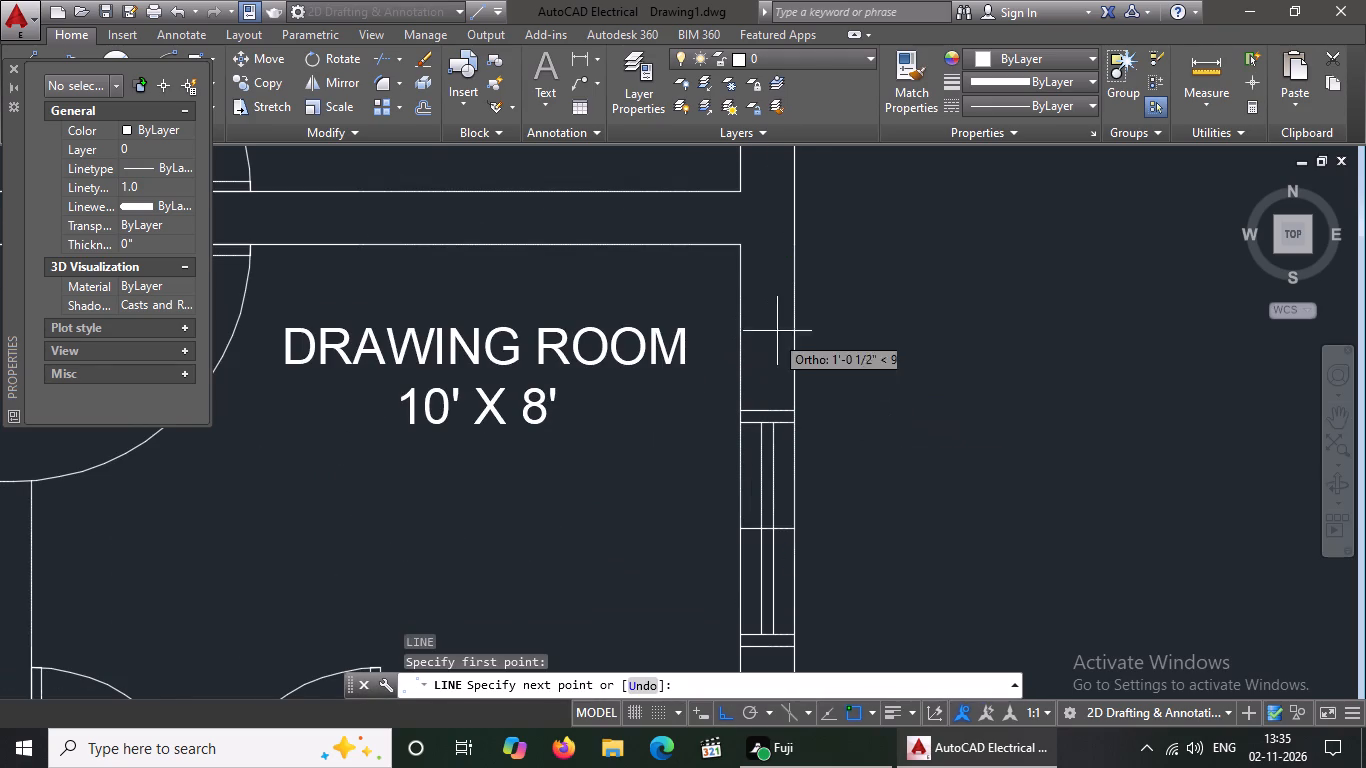
key(5)
key(shift+quotedbl)
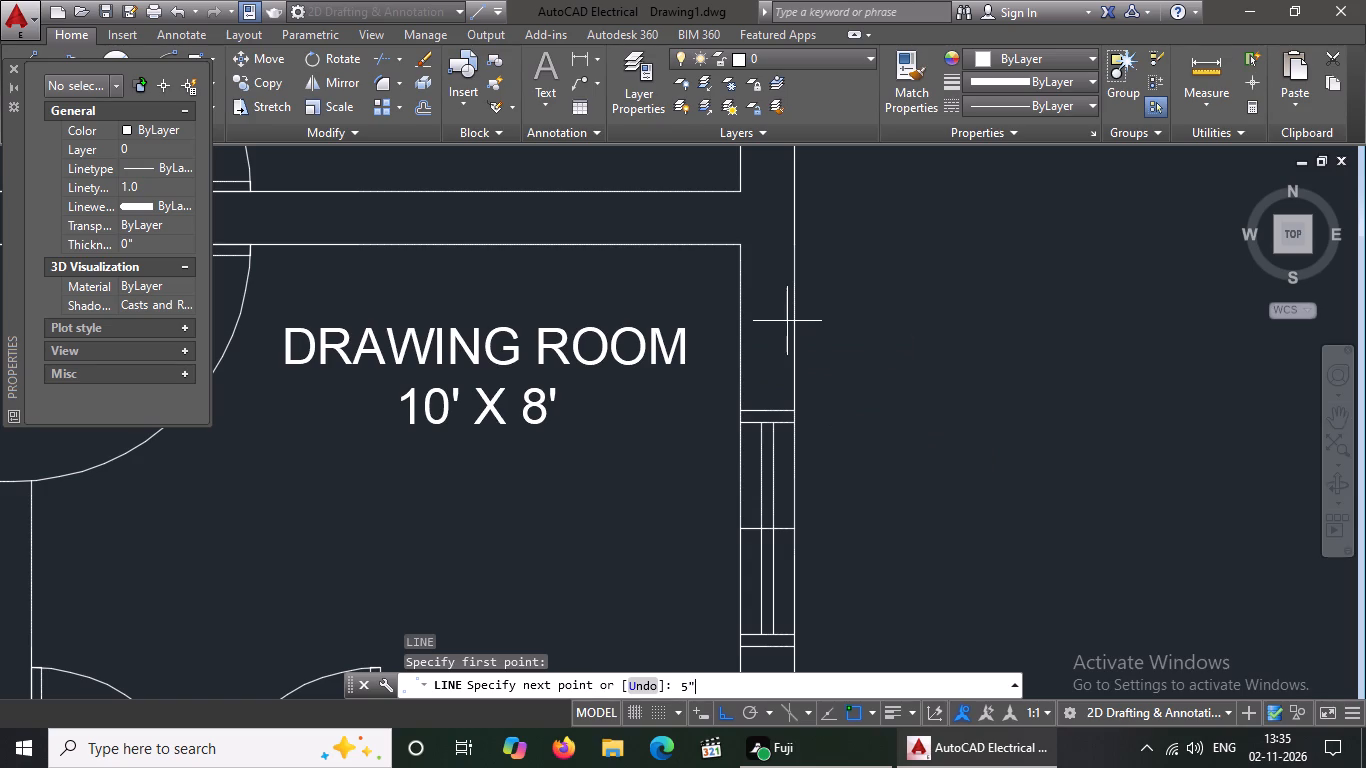
key(Return)
key(1)
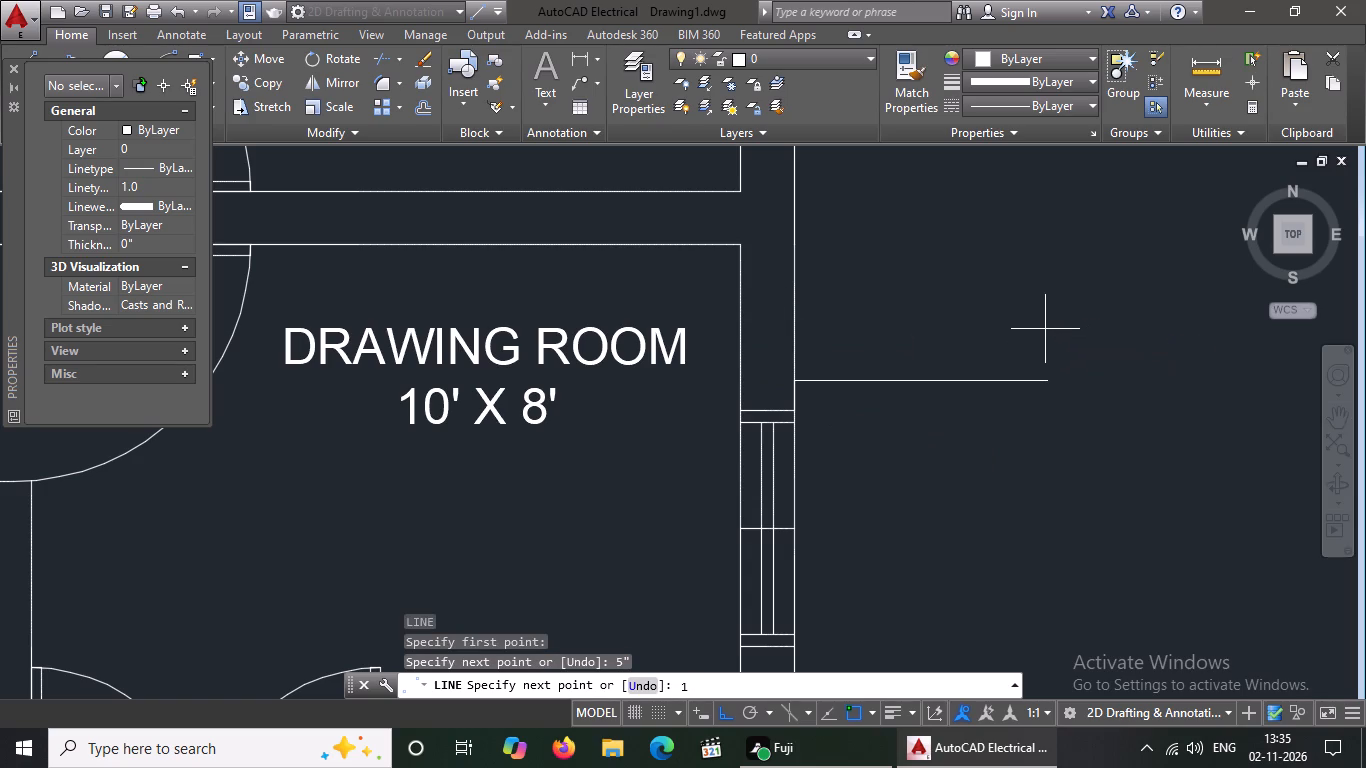
key(apostrophe)
key(Return)
key(Return)
scroll(933, 392, down, 1)
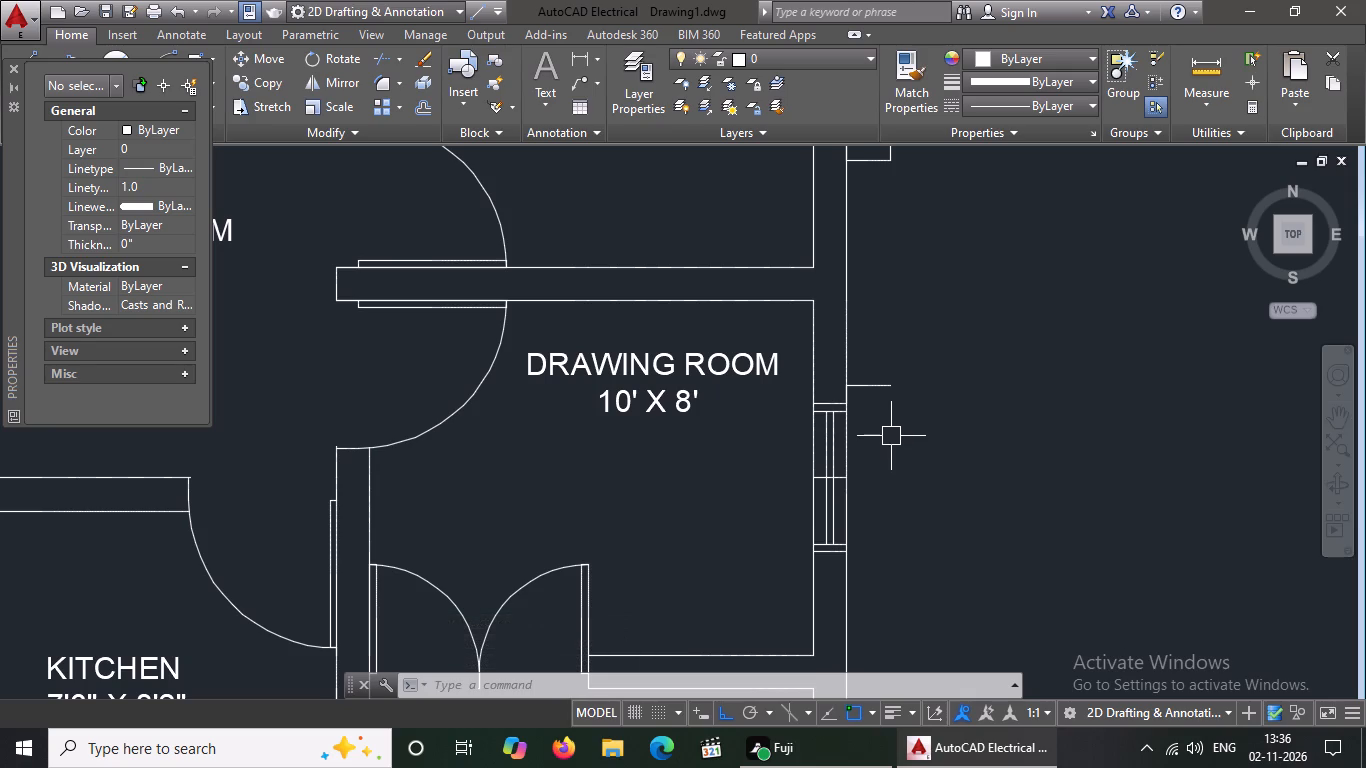
From the window's lower outer corner, draw lines 5" down the wall and 1' outward, closing up to the upper projection line's end.
key(l)
key(Return)
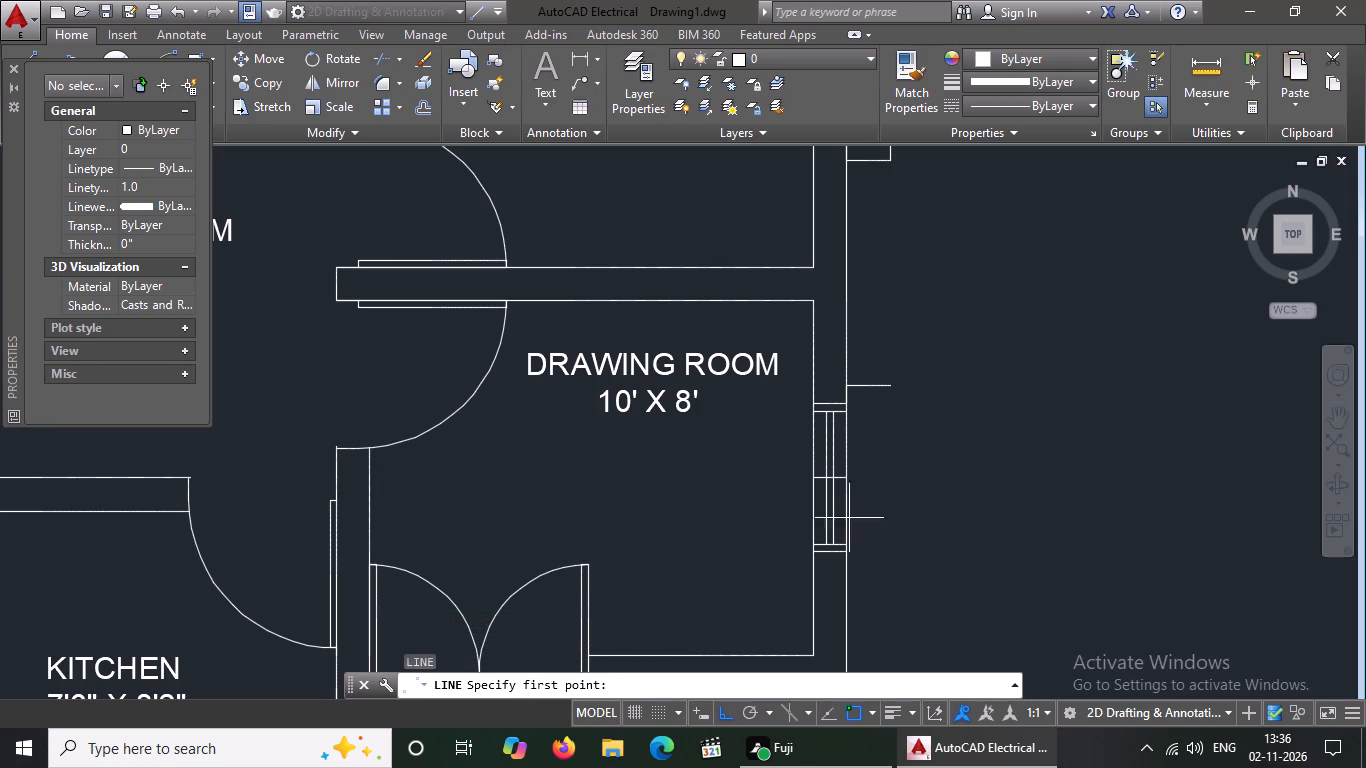
drag(846, 551, 846, 561)
click(847, 625)
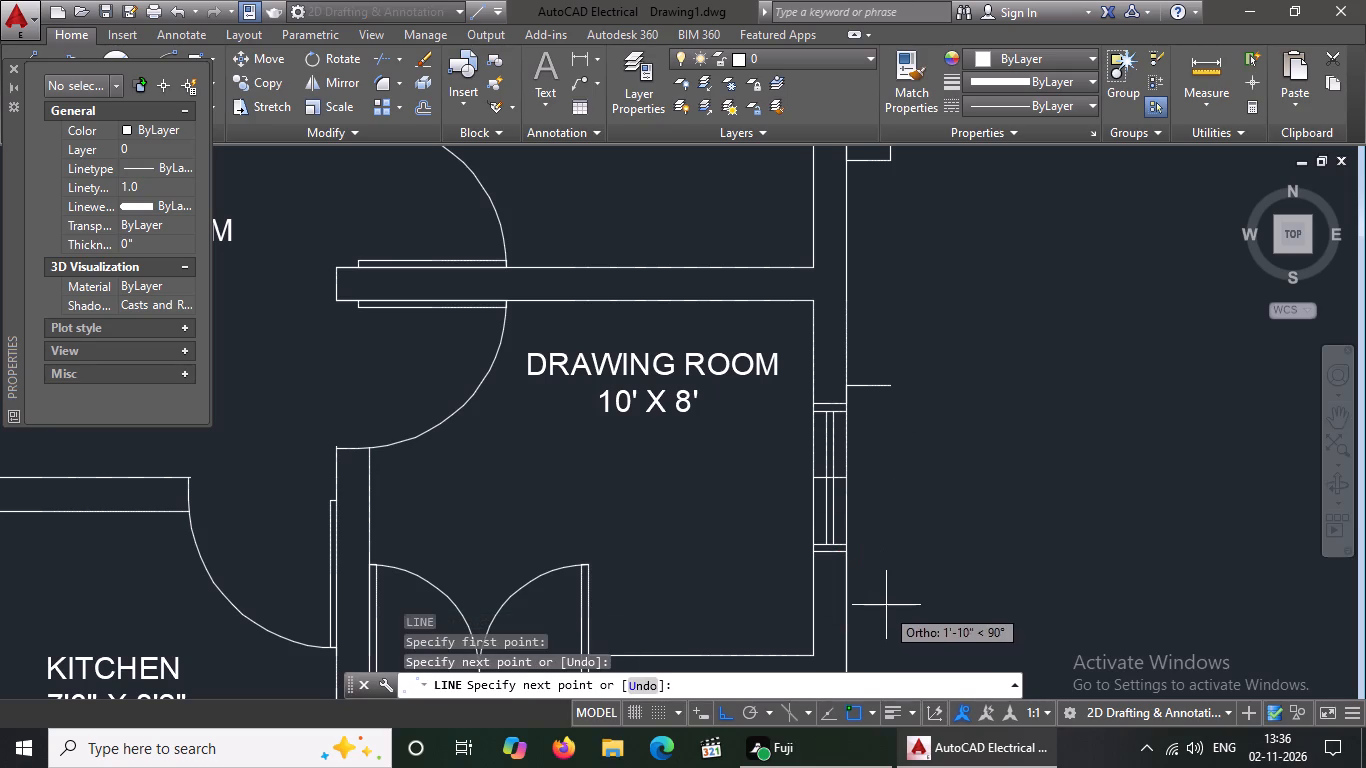
key(5)
key(shift+quotedbl)
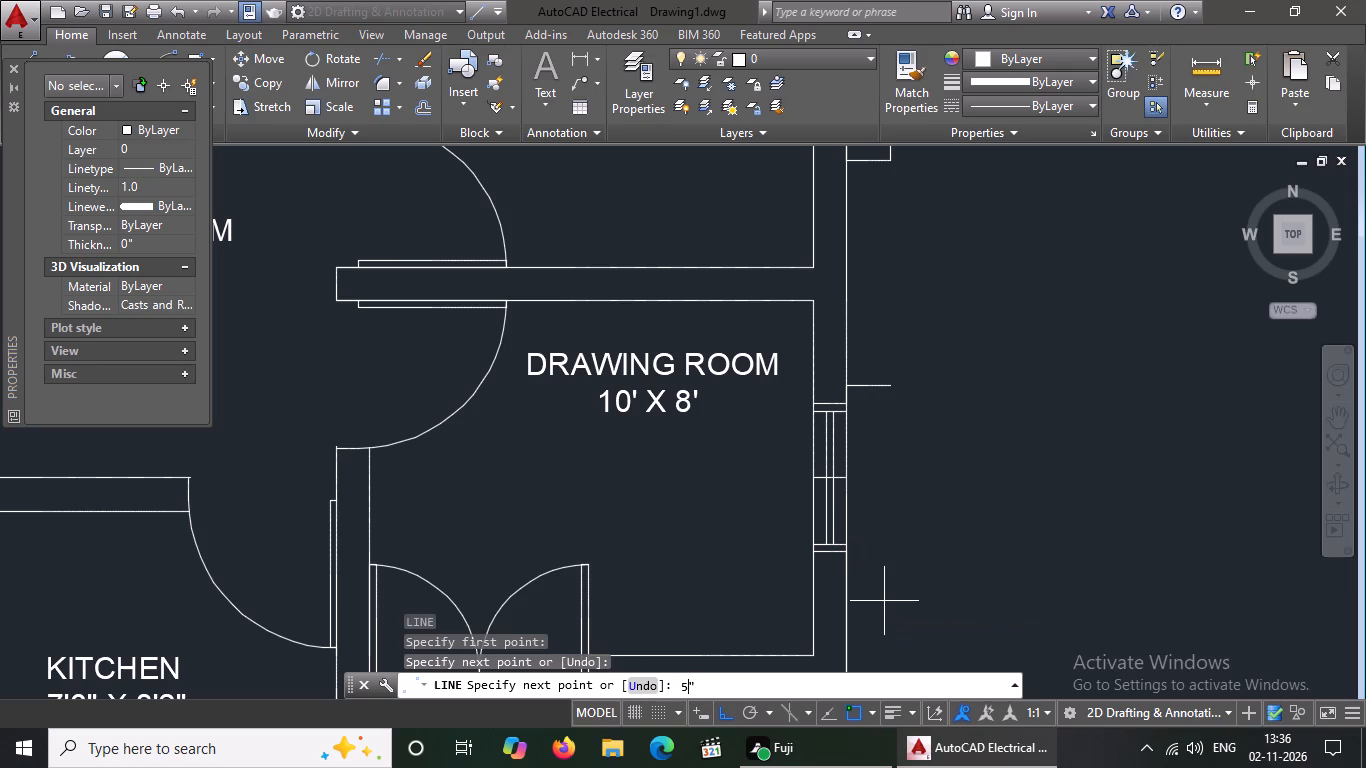
key(Return)
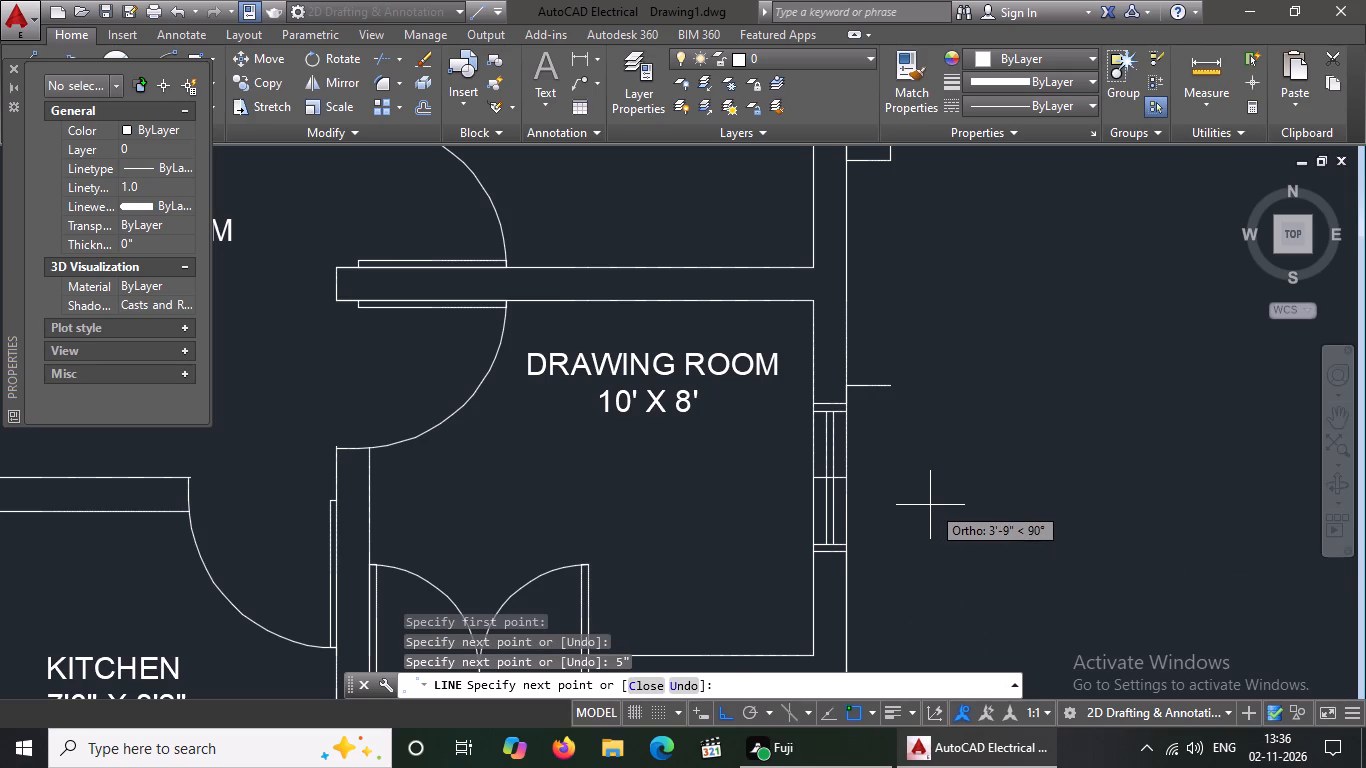
key(ctrl+z)
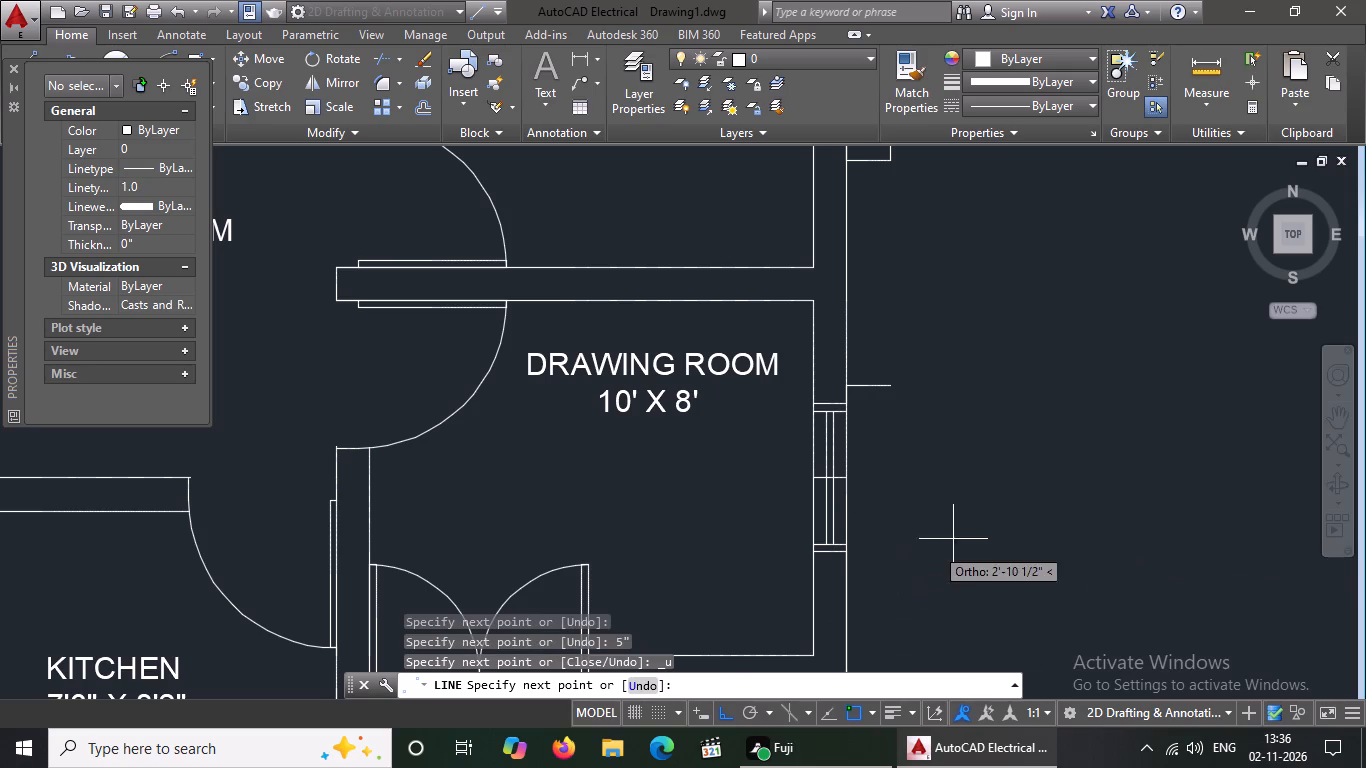
key(ctrl+z)
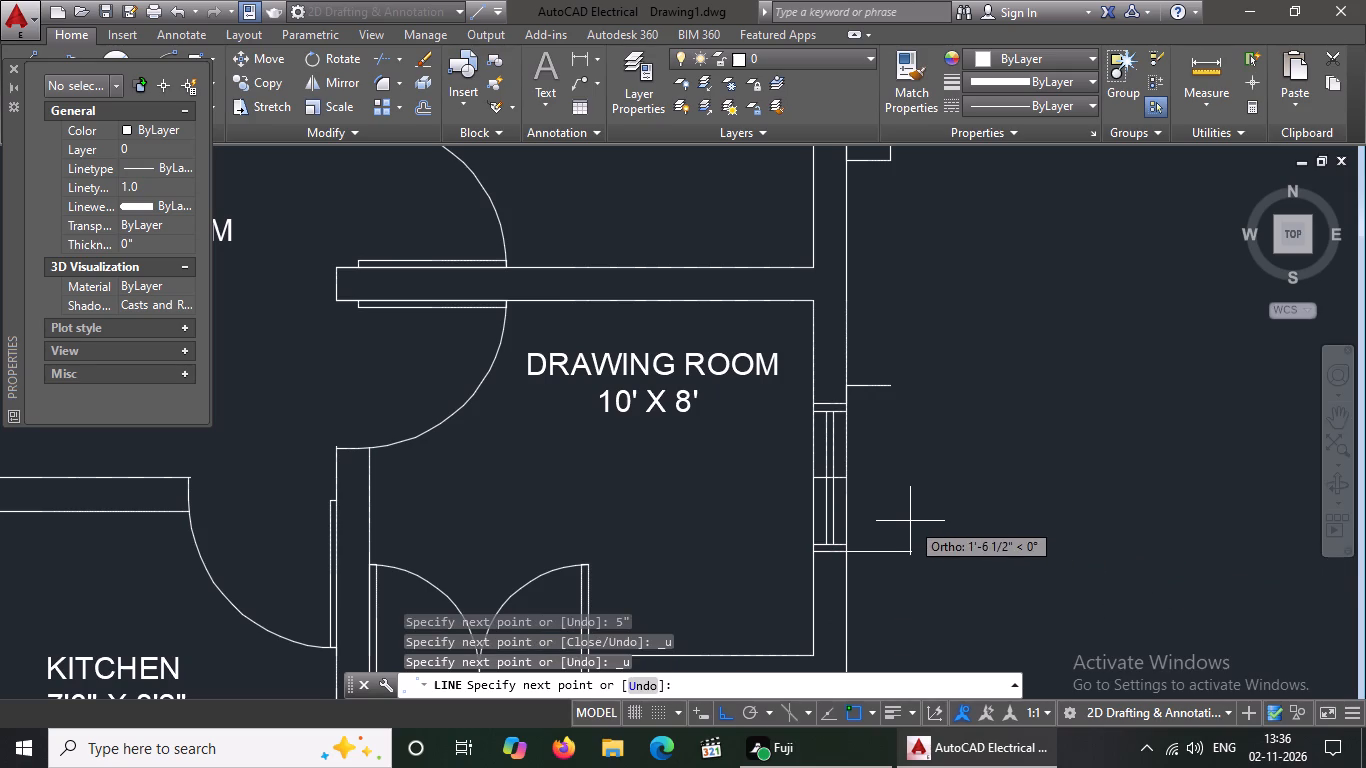
key(5)
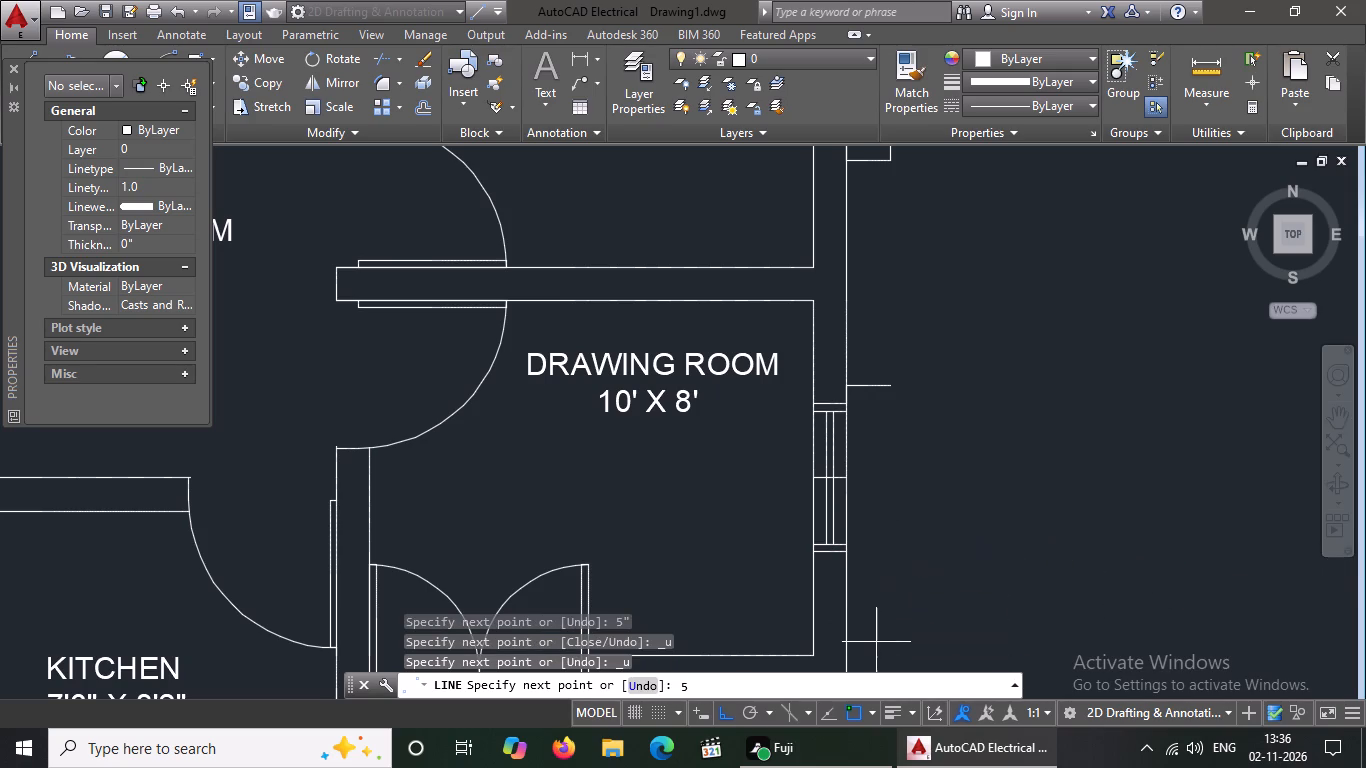
key(shift+quotedbl)
key(Return)
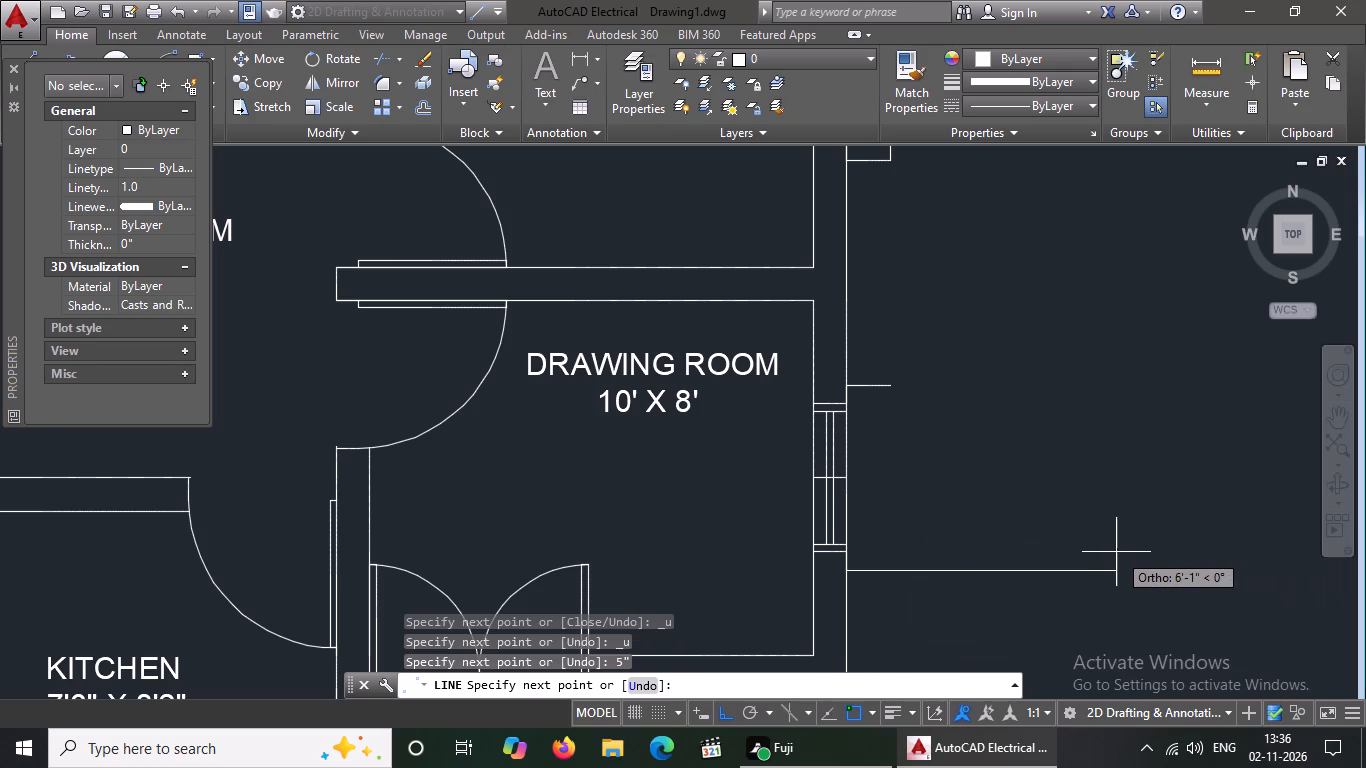
key(1)
key(apostrophe)
key(Return)
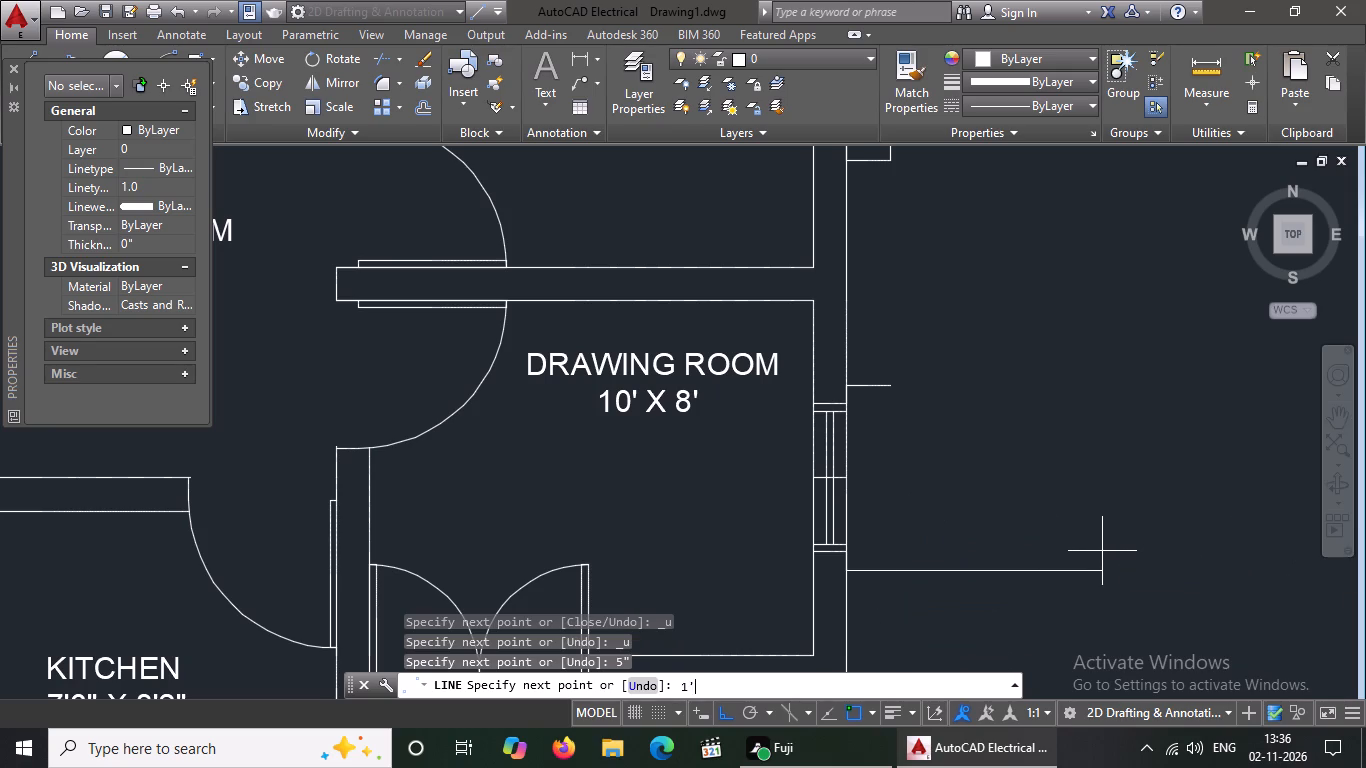
click(889, 385)
scroll(998, 338, down, 3)
key(Escape)
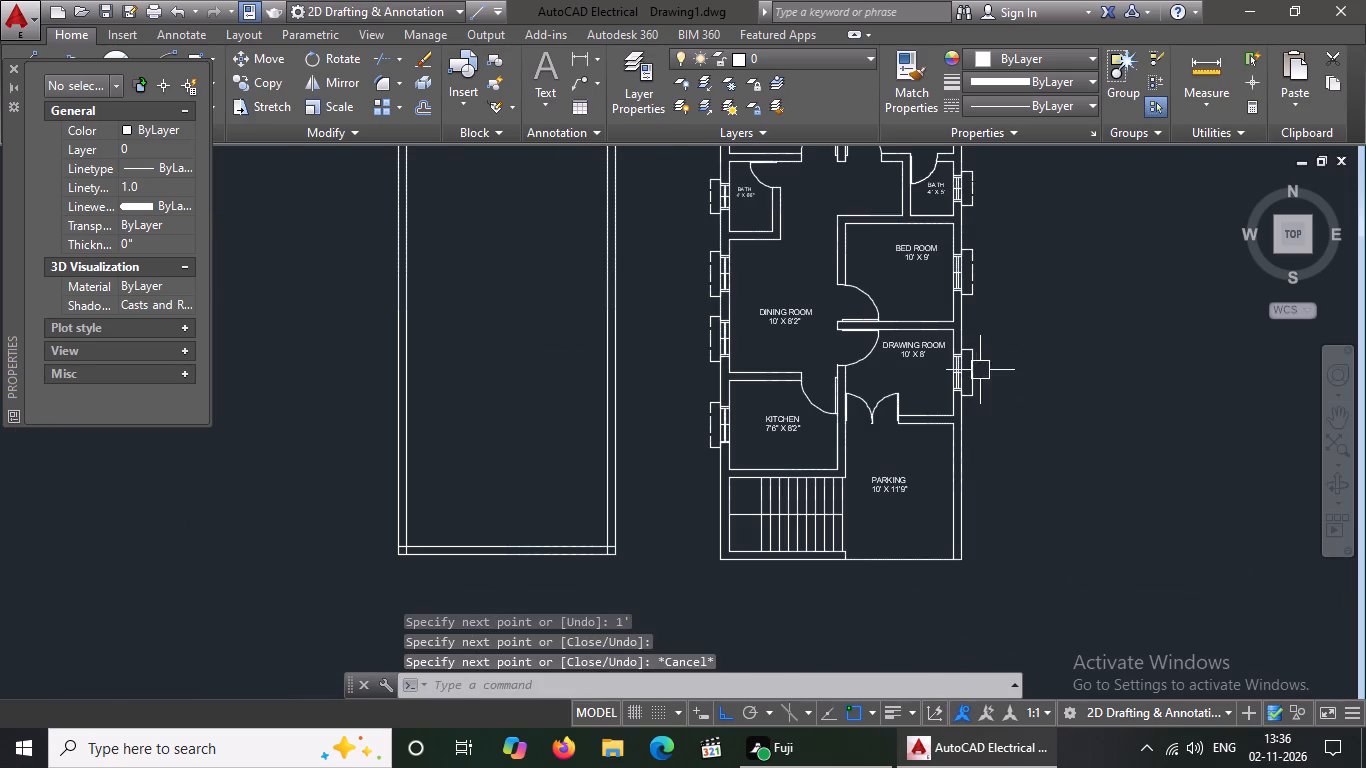
Give the drawing room window's projection outline the dashed ACAD linetype with a linetype scale of 1.5.
scroll(980, 370, up, 4)
click(842, 208)
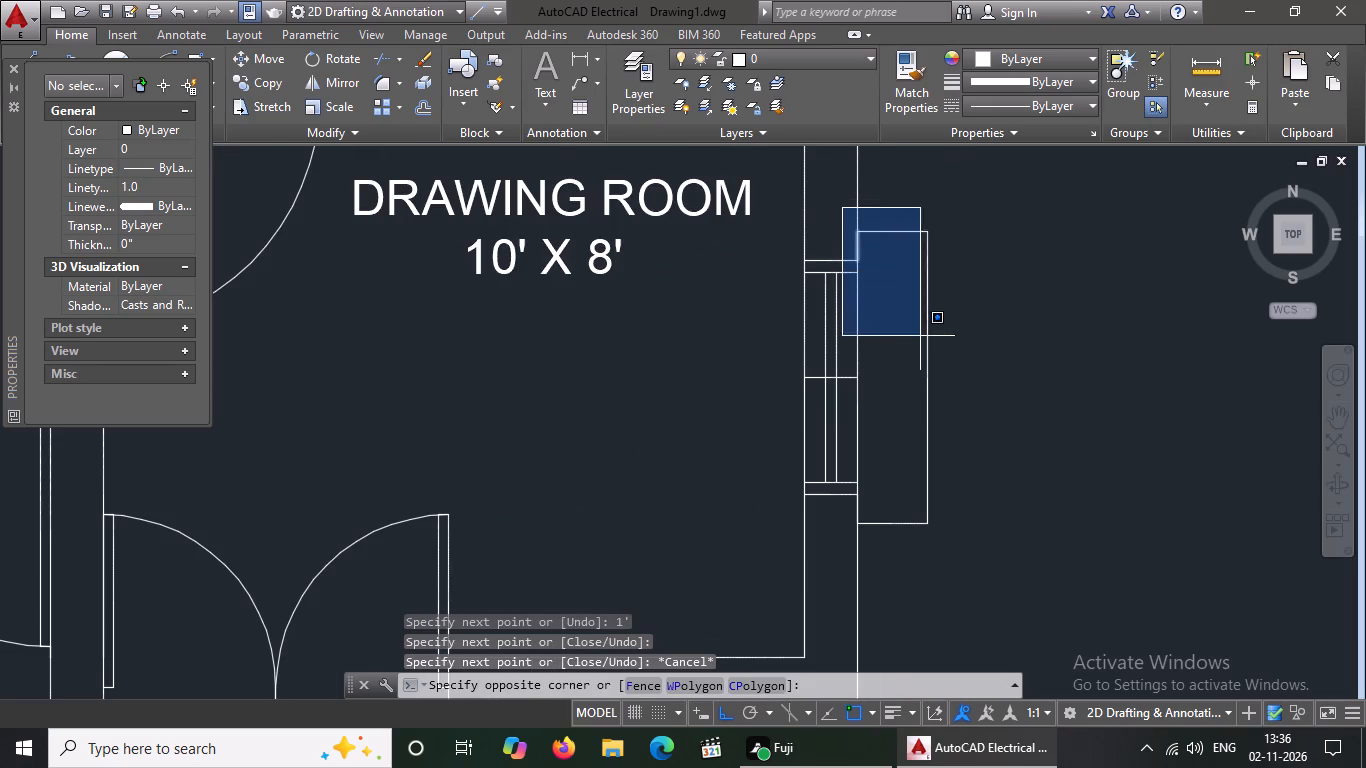
click(1020, 552)
click(1036, 110)
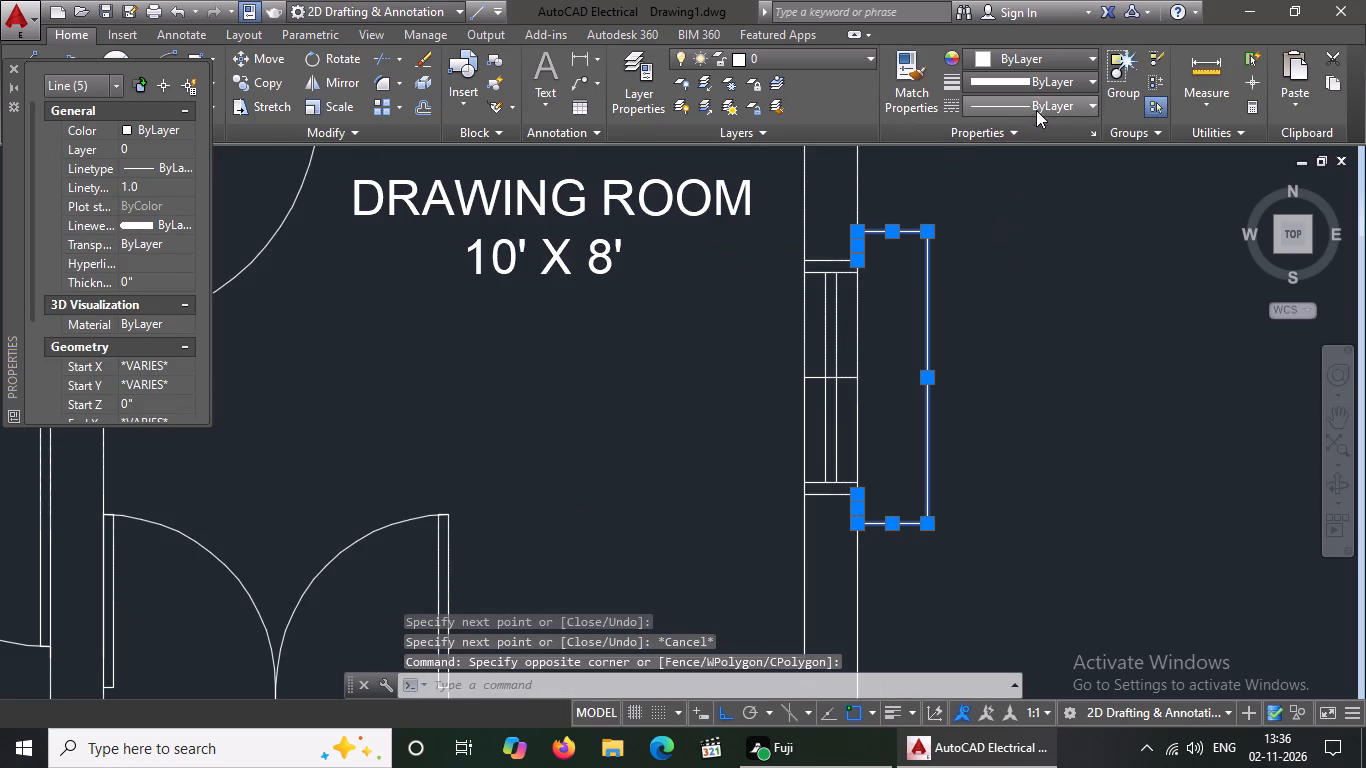
click(1042, 178)
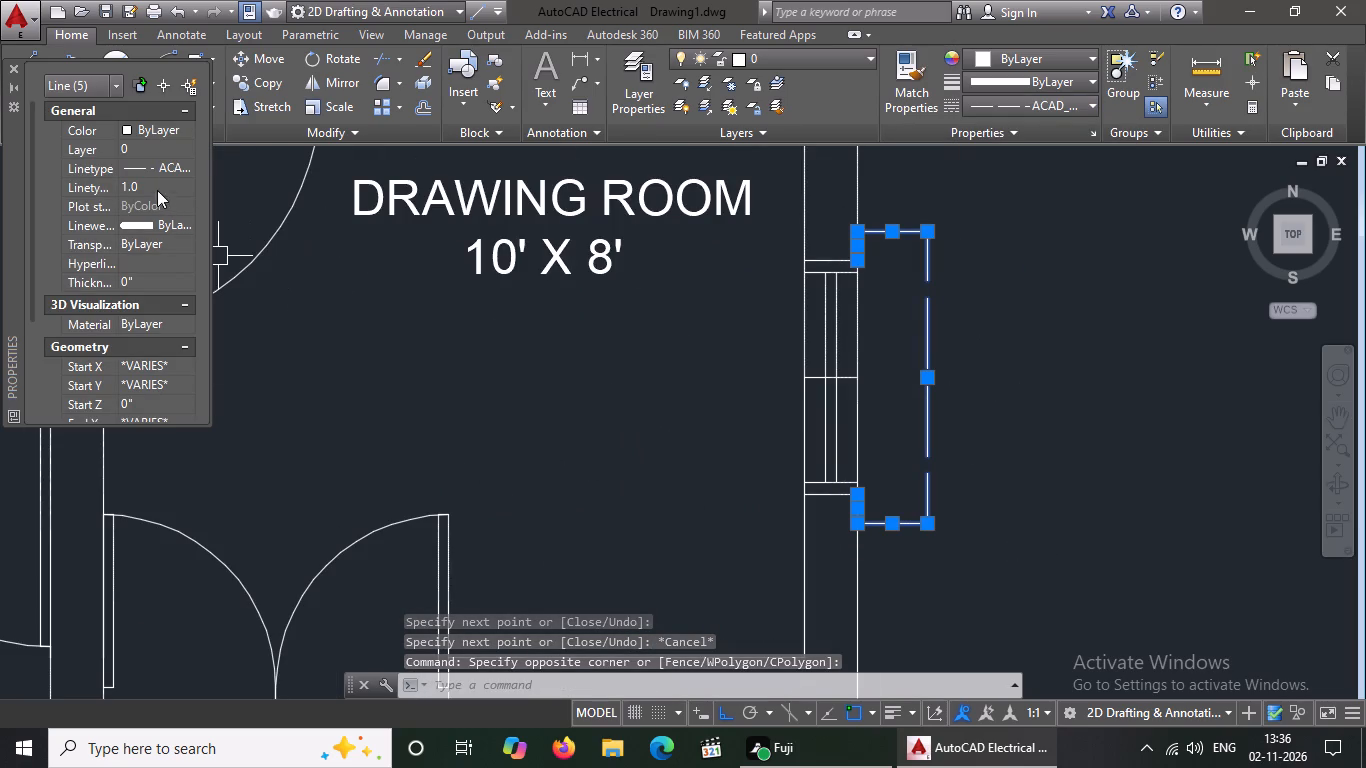
click(152, 182)
key(BackSpace)
key(BackSpace)
text(1.5)
key(Return)
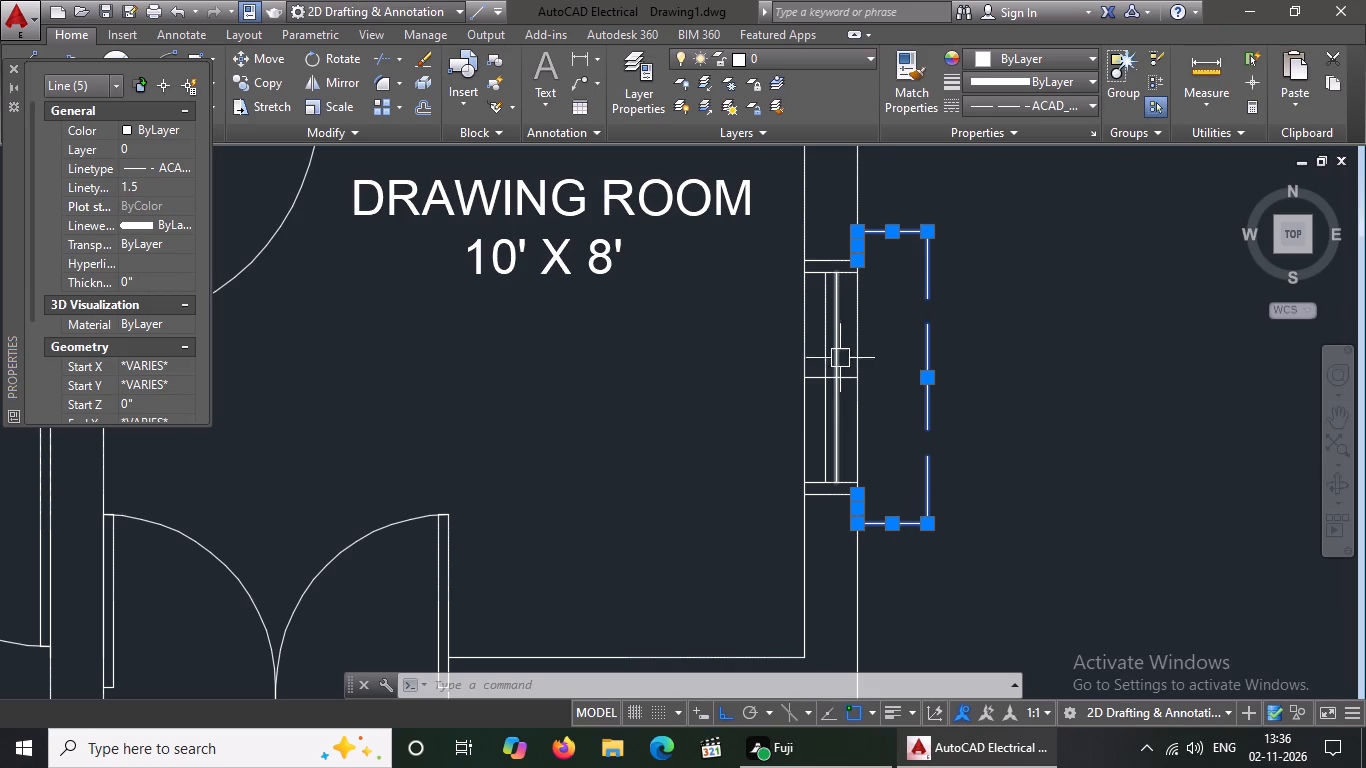
key(Escape)
Draw a 9" line across the wall between kitchen and staircase, from the midpoint of the kitchen's inner wall line.
scroll(912, 385, down, 3)
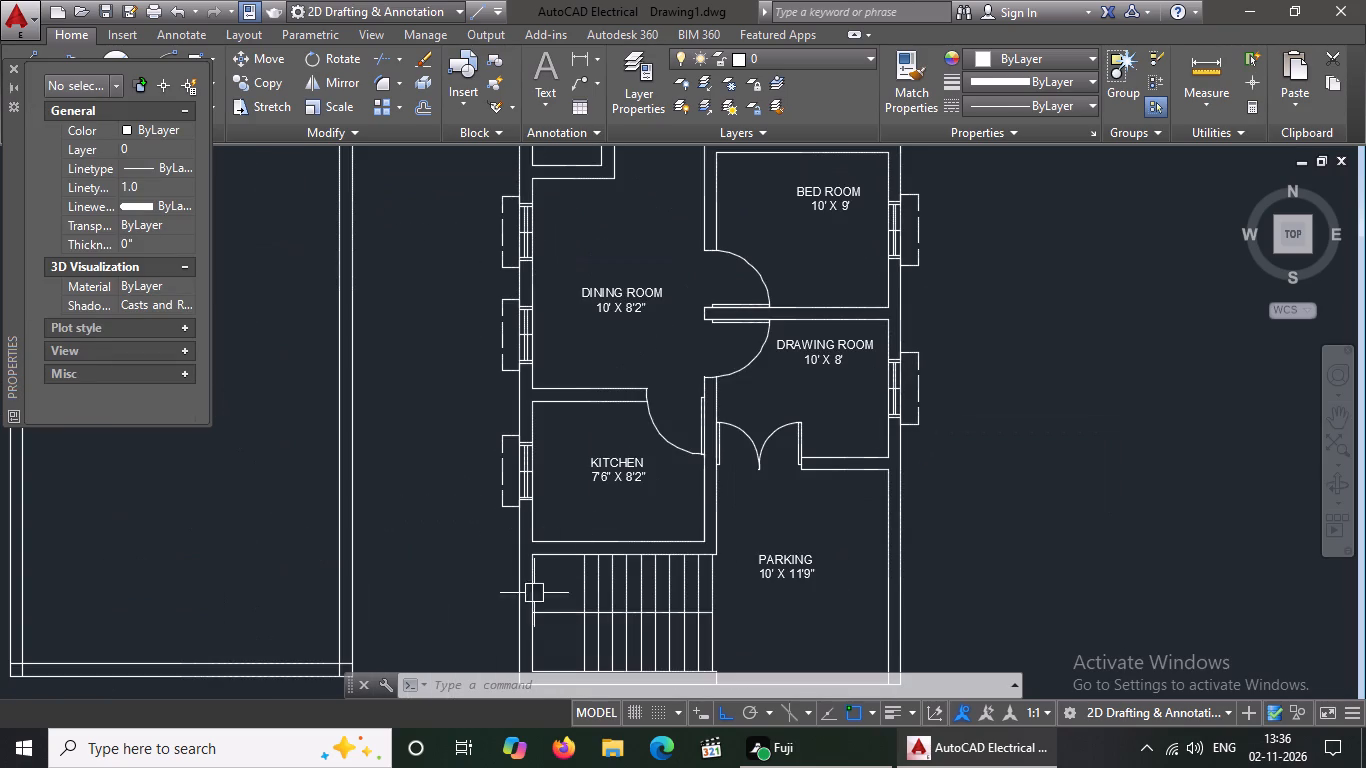
scroll(687, 476, down, 2)
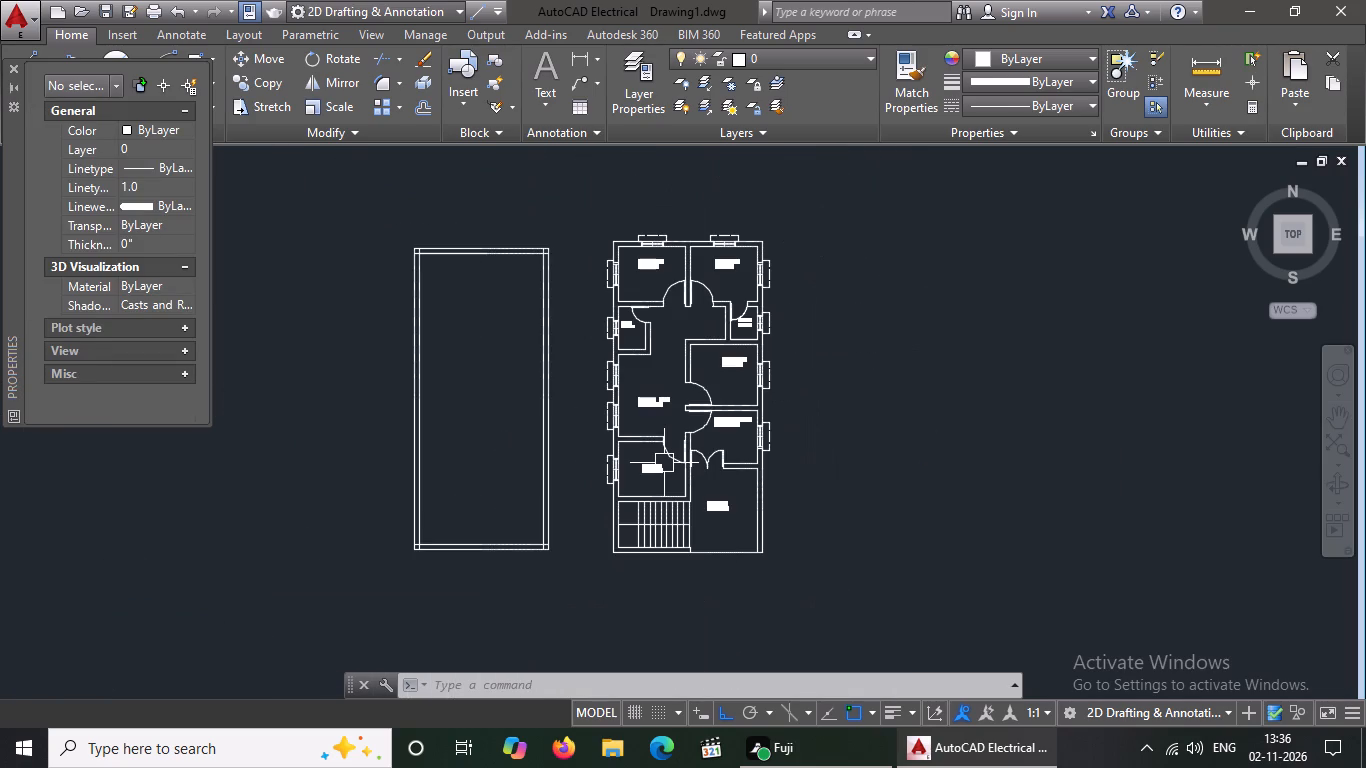
scroll(648, 492, up, 4)
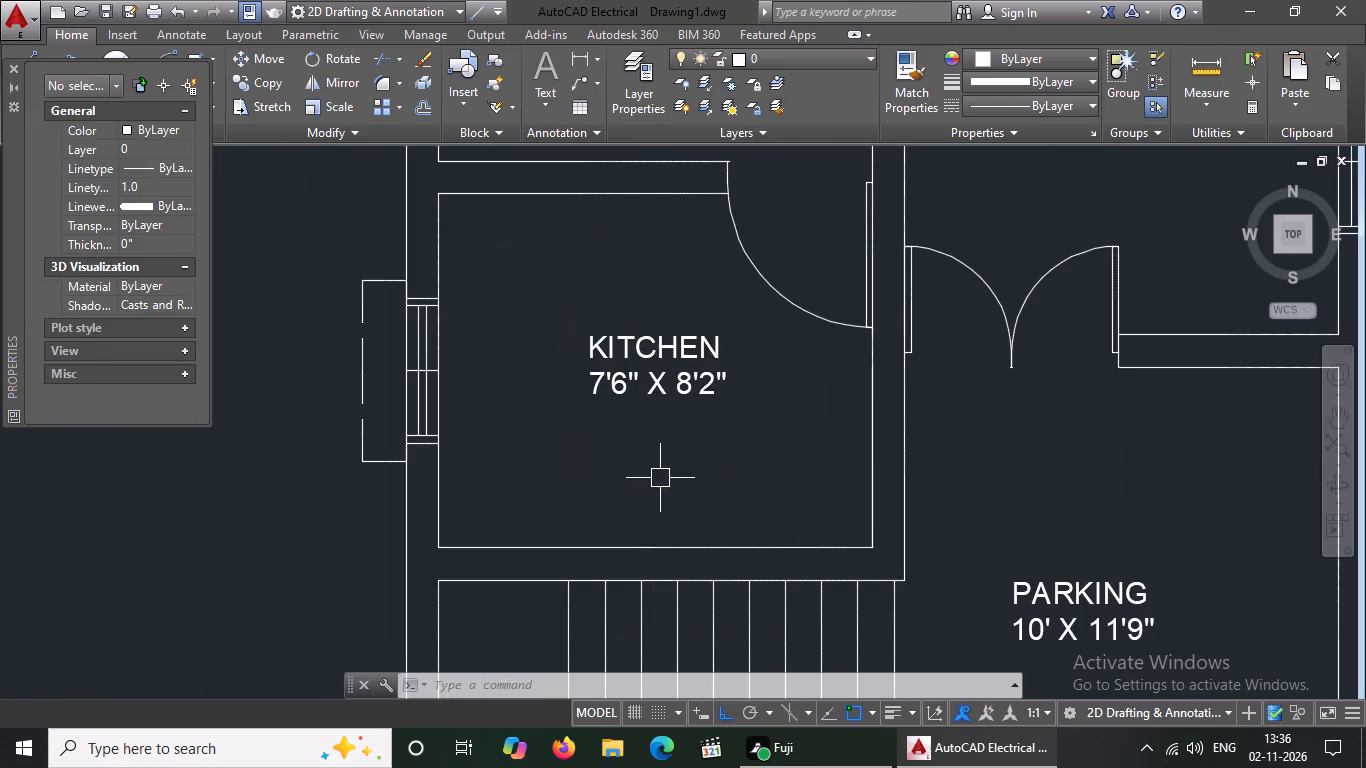
key(Escape)
key(l)
key(Return)
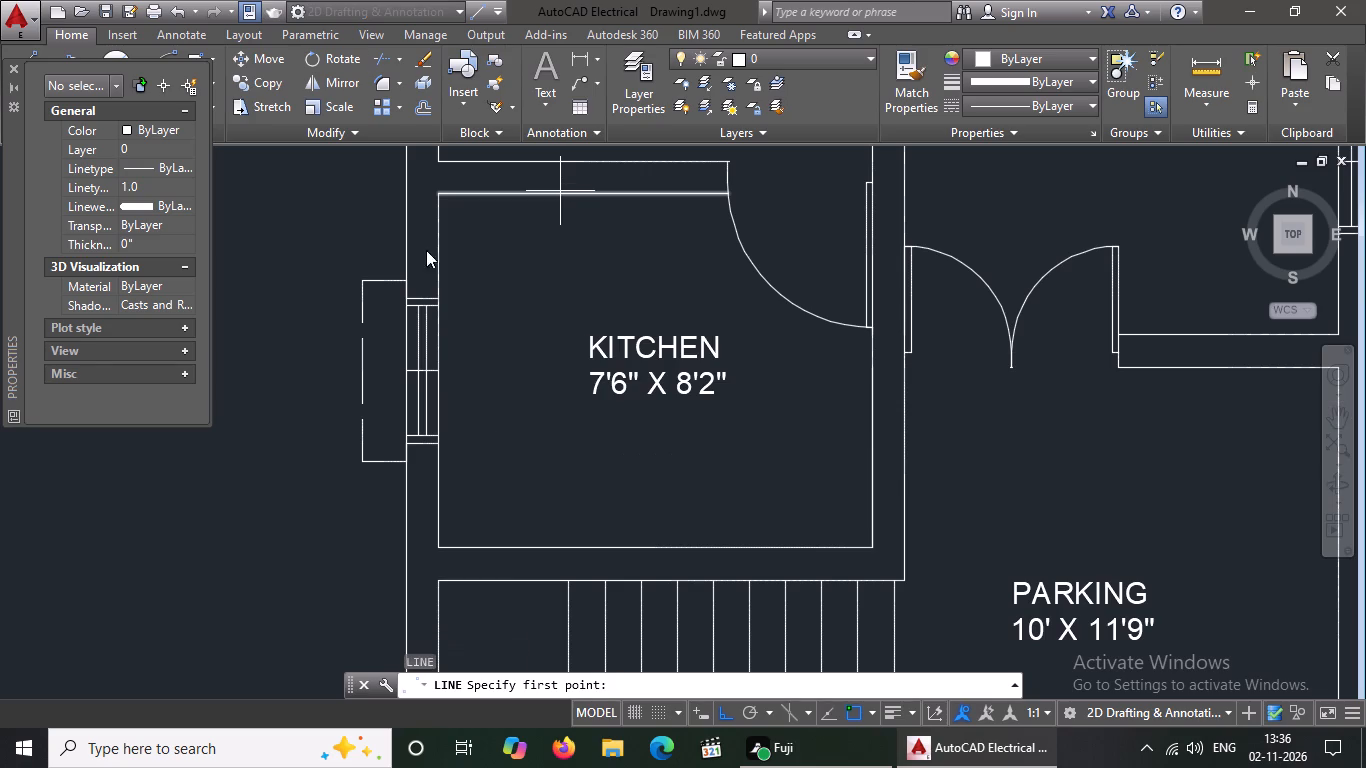
click(656, 545)
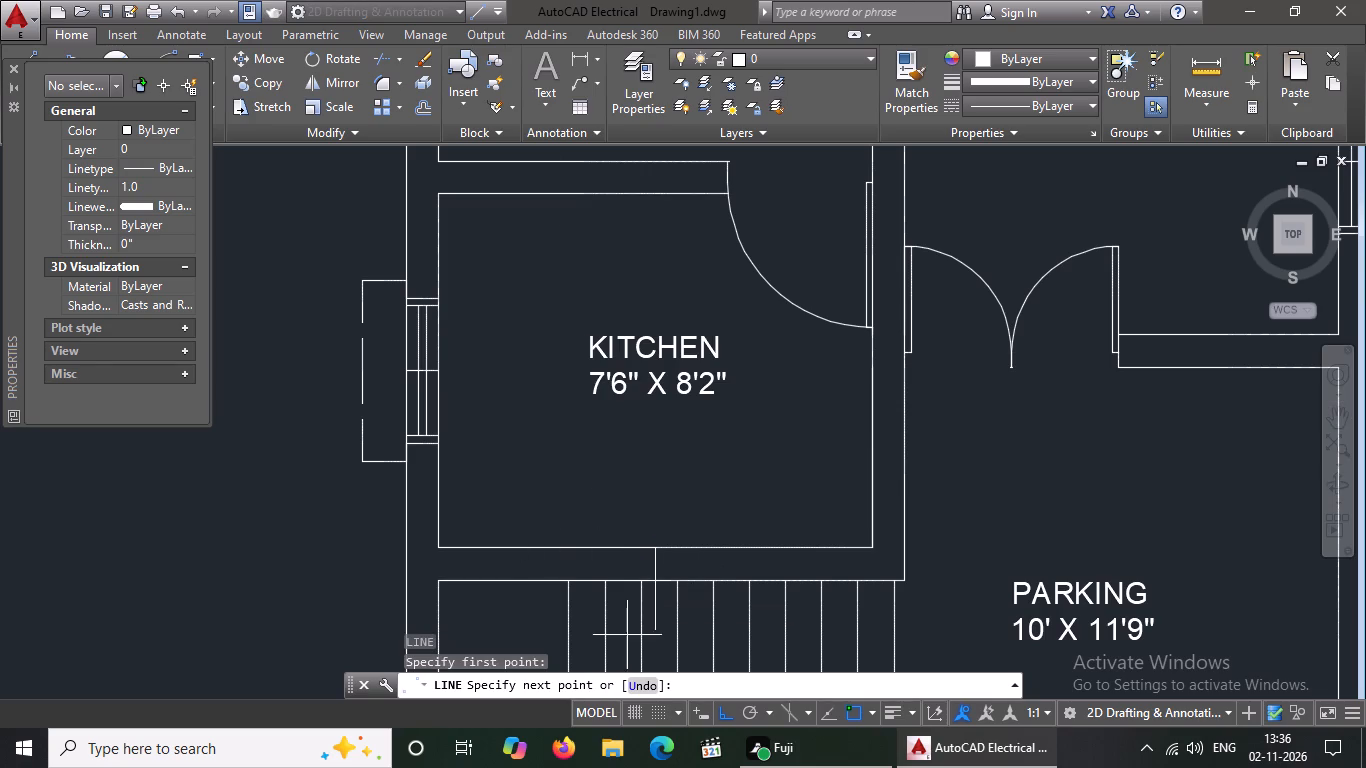
key(9)
key(shift+quotedbl)
key(Return)
key(Return)
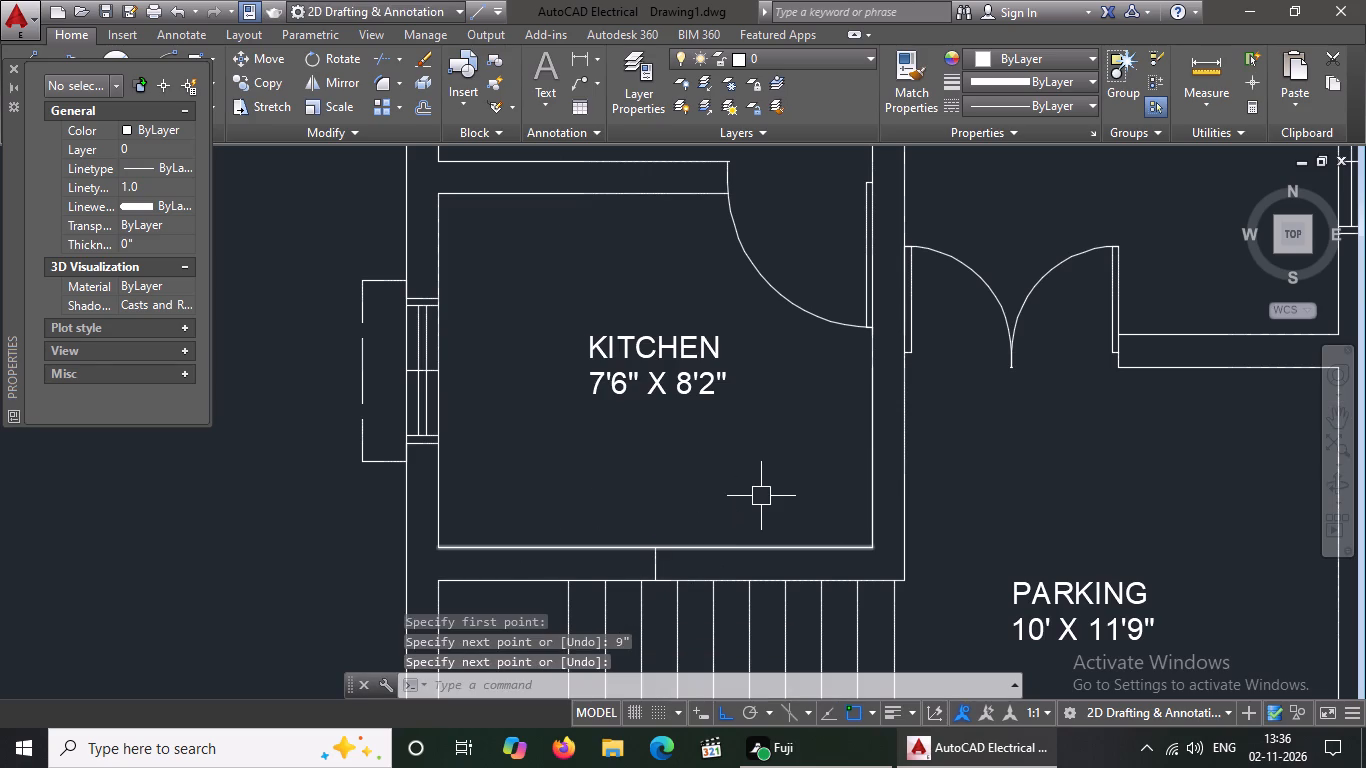
key(Escape)
Offset the 9" cross line in the kitchen's staircase-side wall by 1.5' to both sides to mark the window ends.
key(o)
key(Return)
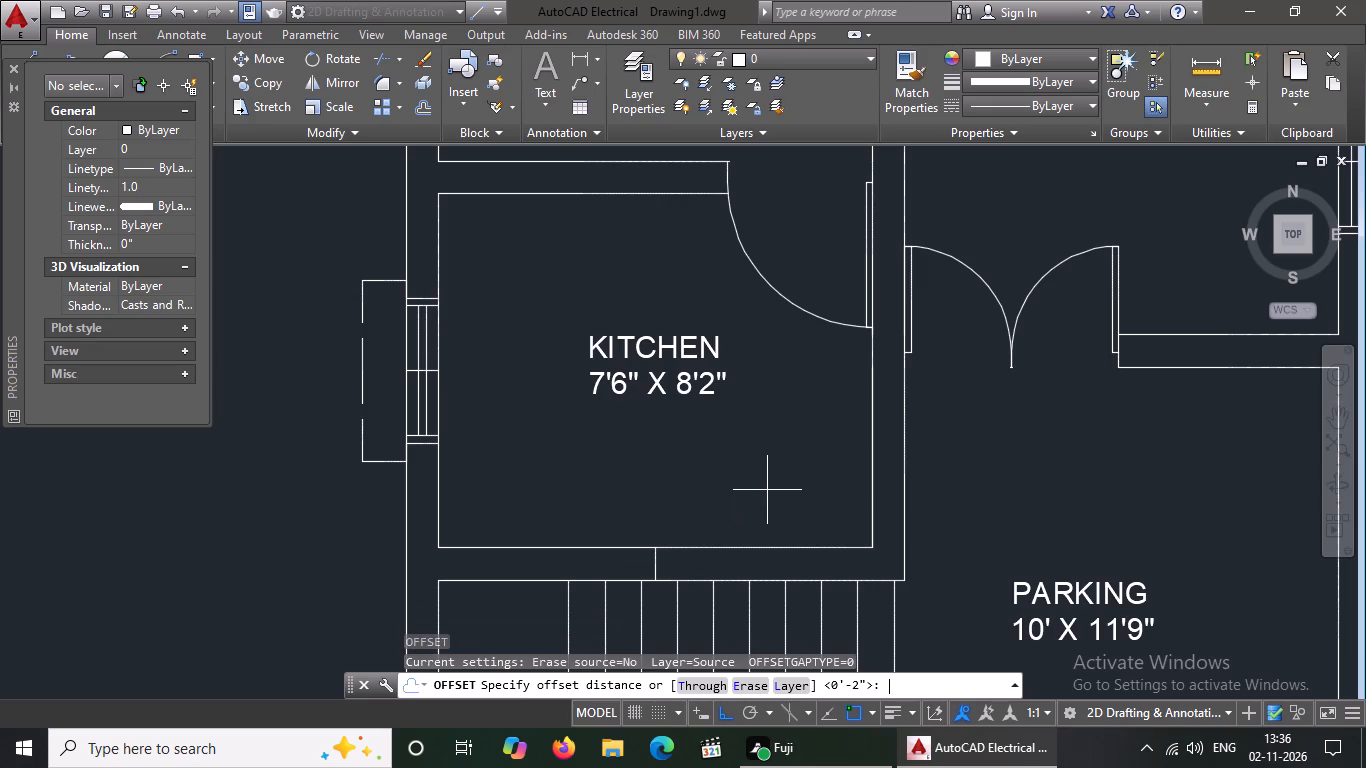
text(1.5')
key(Return)
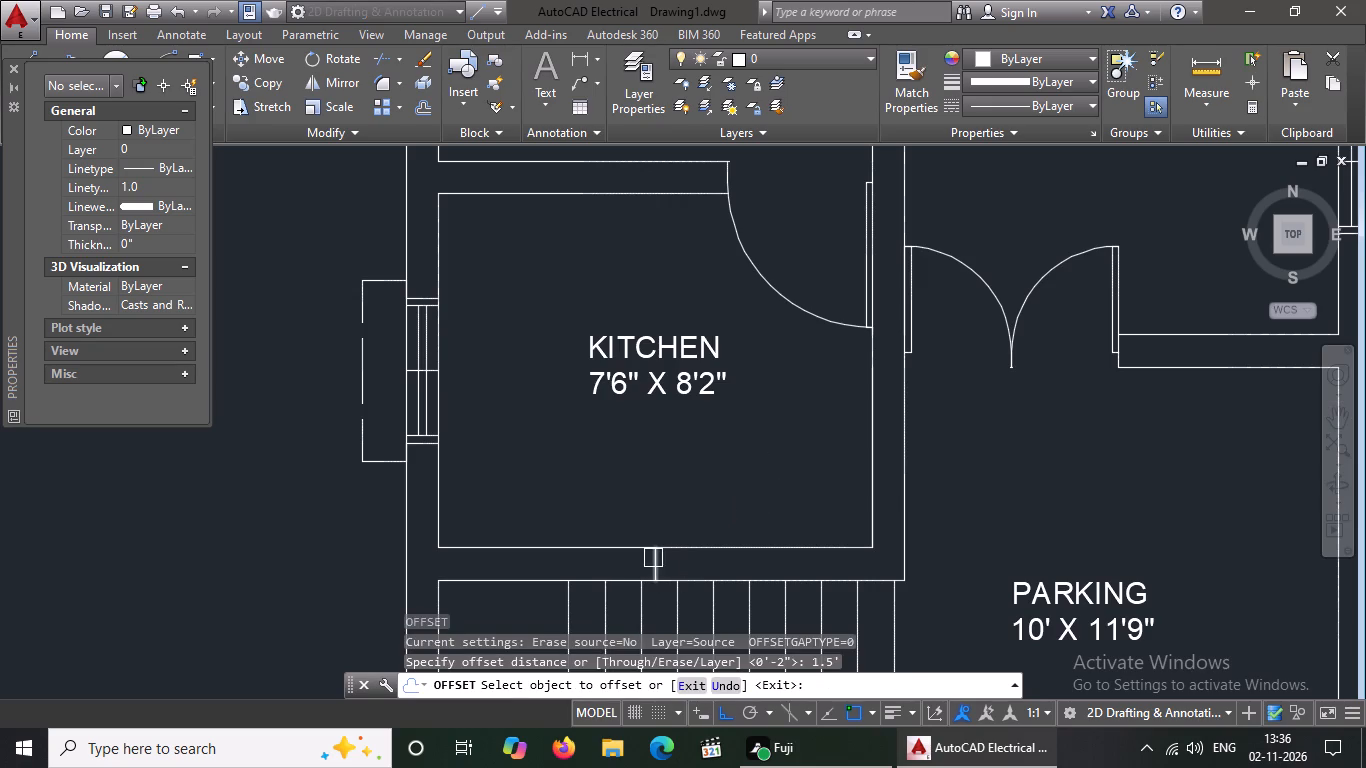
drag(652, 559, 678, 562)
click(781, 565)
click(661, 563)
click(563, 565)
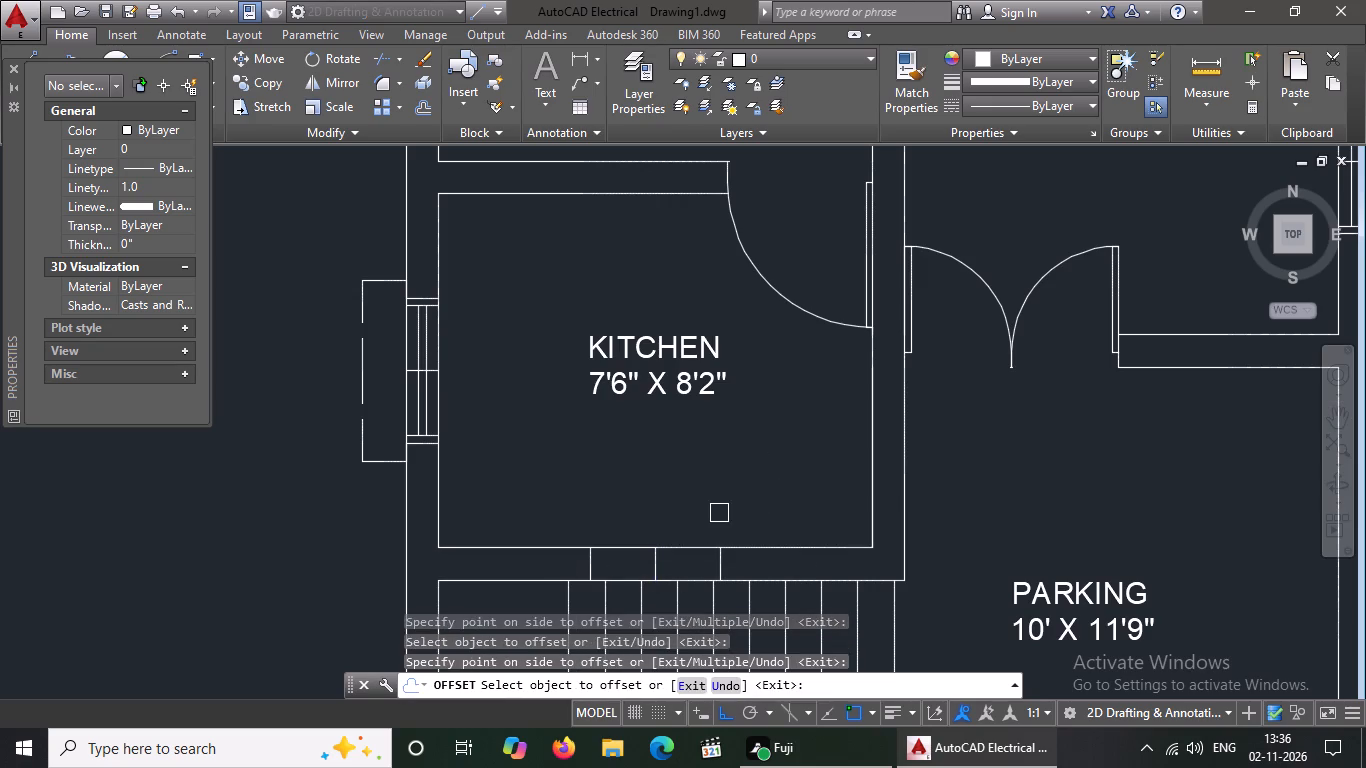
key(Escape)
Draw a line along the middle of the kitchen's staircase-side wall, connecting the midpoints of the two window end lines.
key(l)
key(Return)
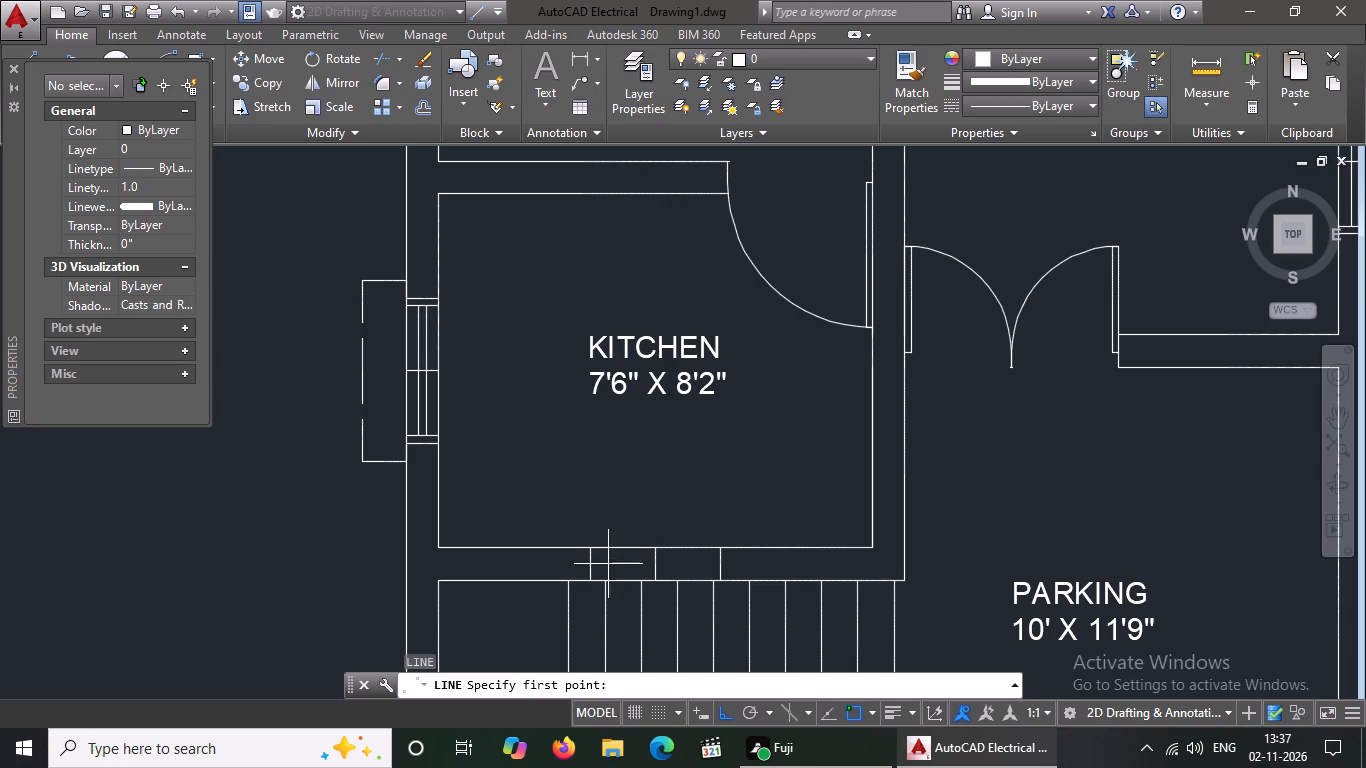
drag(595, 565, 607, 565)
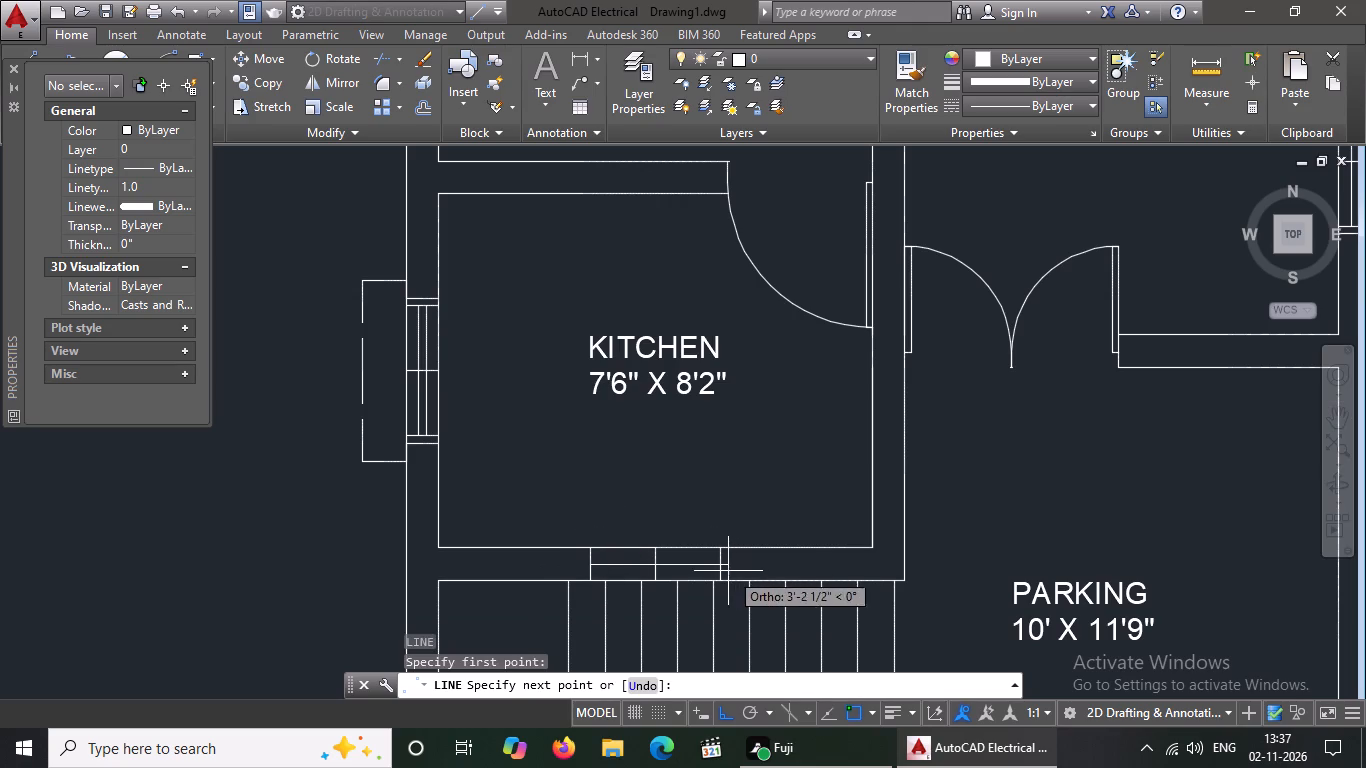
click(720, 565)
key(Escape)
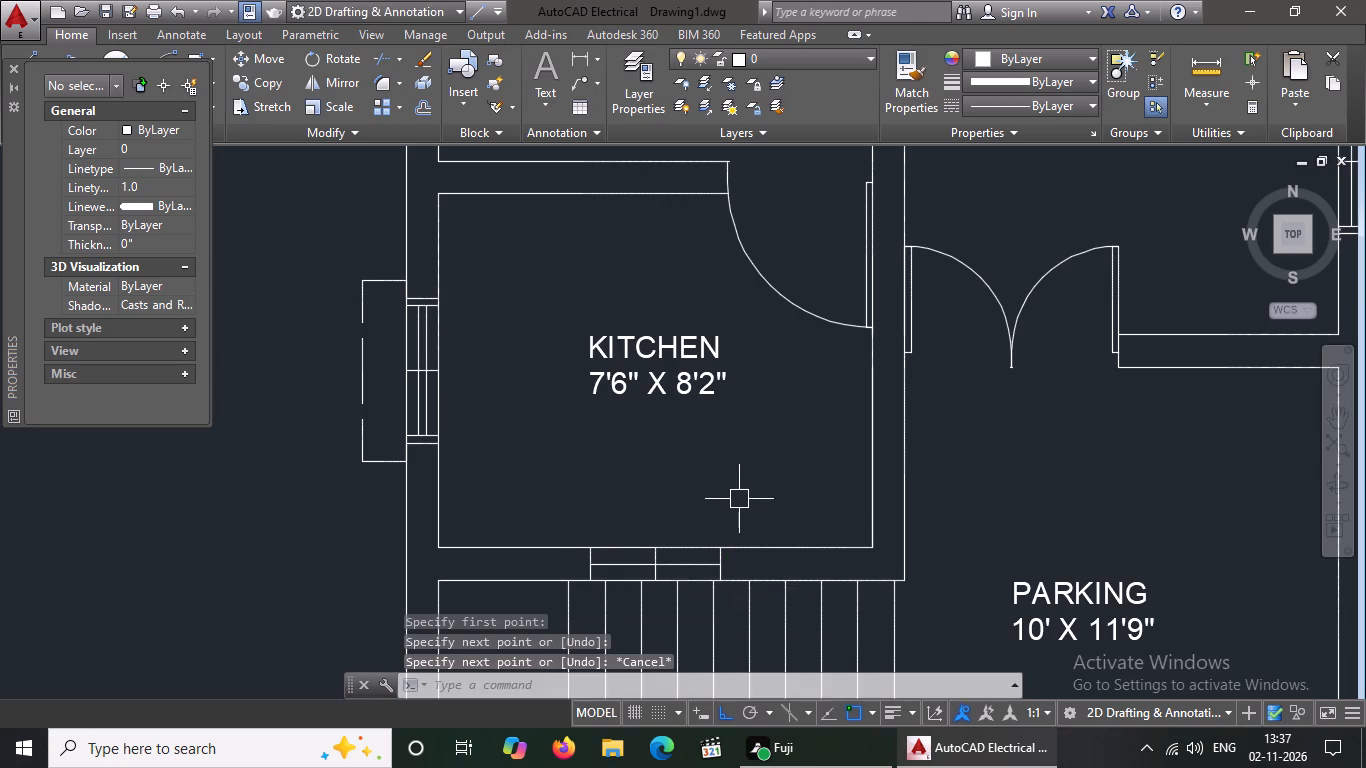
Offset the middle line of the kitchen's staircase-side window by 1" to both sides to form the glazing lines.
key(o)
key(Return)
key(1)
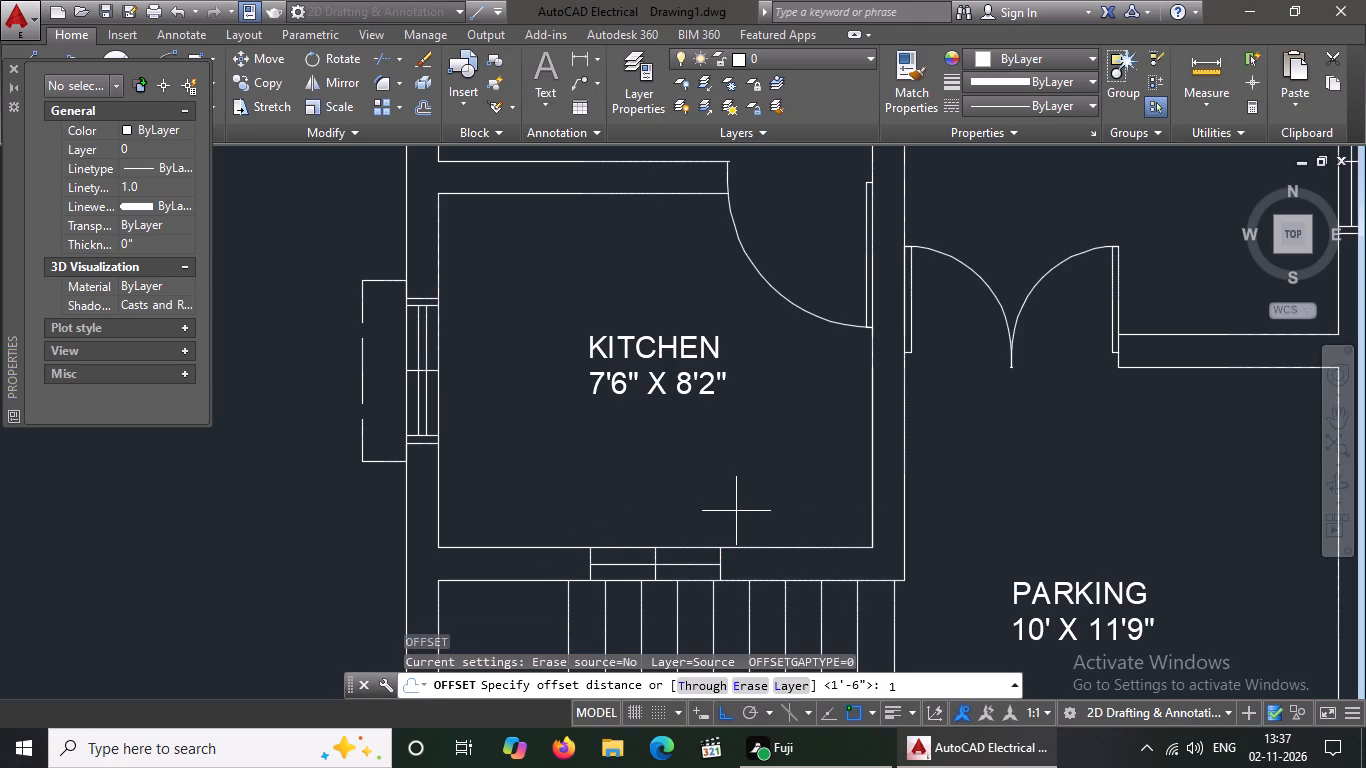
key(shift+quotedbl)
key(Return)
scroll(682, 571, up, 2)
click(681, 556)
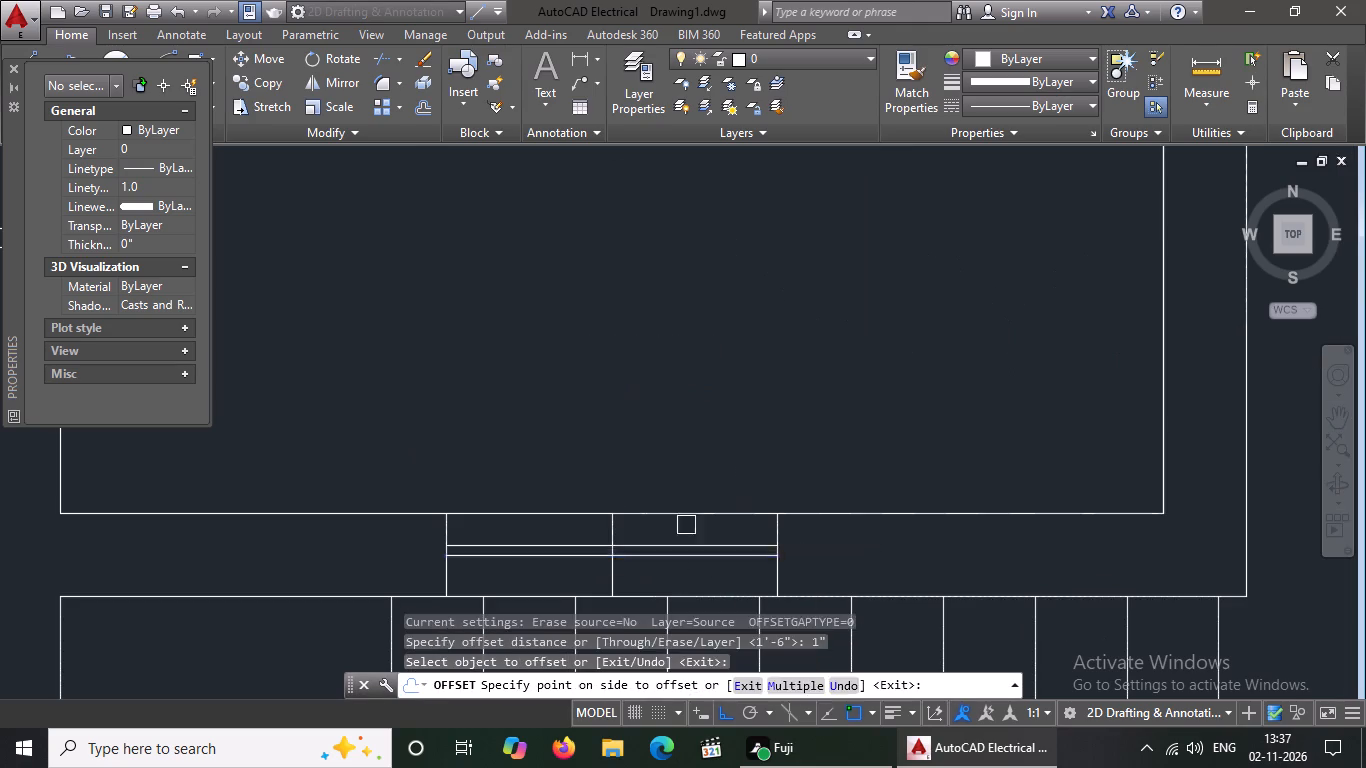
click(686, 525)
click(684, 561)
drag(684, 611, 693, 601)
key(Escape)
Erase the original middle line between the two glazing lines of the staircase-side window.
scroll(719, 552, up, 2)
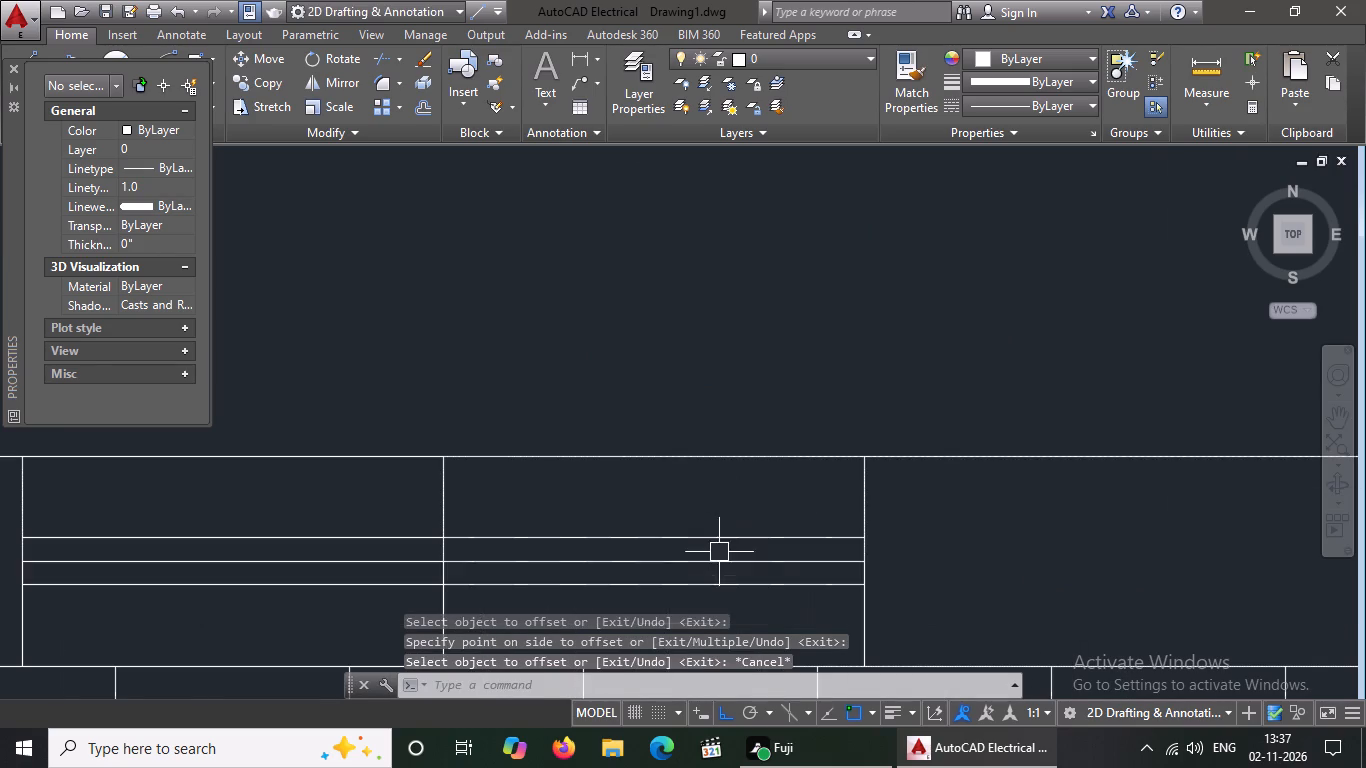
click(706, 566)
key(Delete)
scroll(673, 520, down, 4)
key(Escape)
Offset both end lines of the kitchen's staircase-side window 2" outward to form the window frame.
key(o)
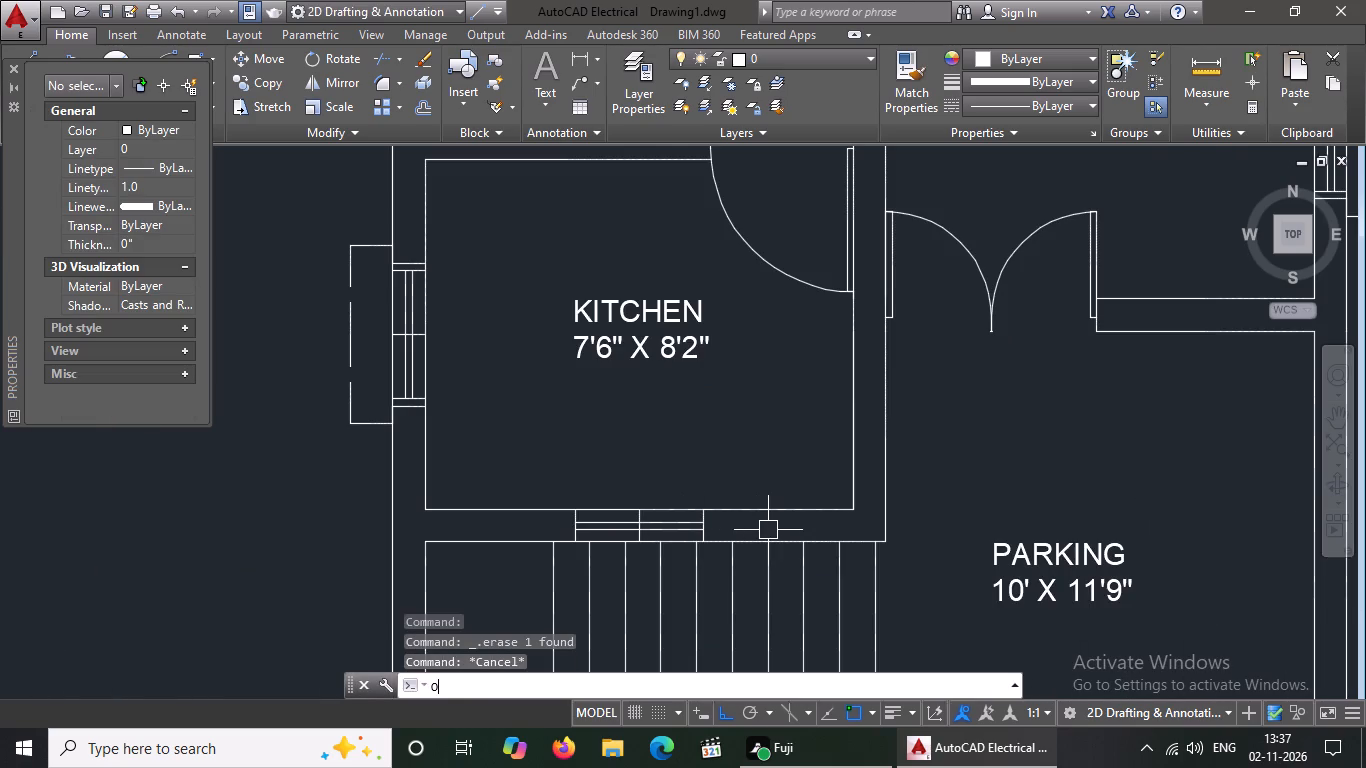
key(Return)
key(2)
key(shift+quotedbl)
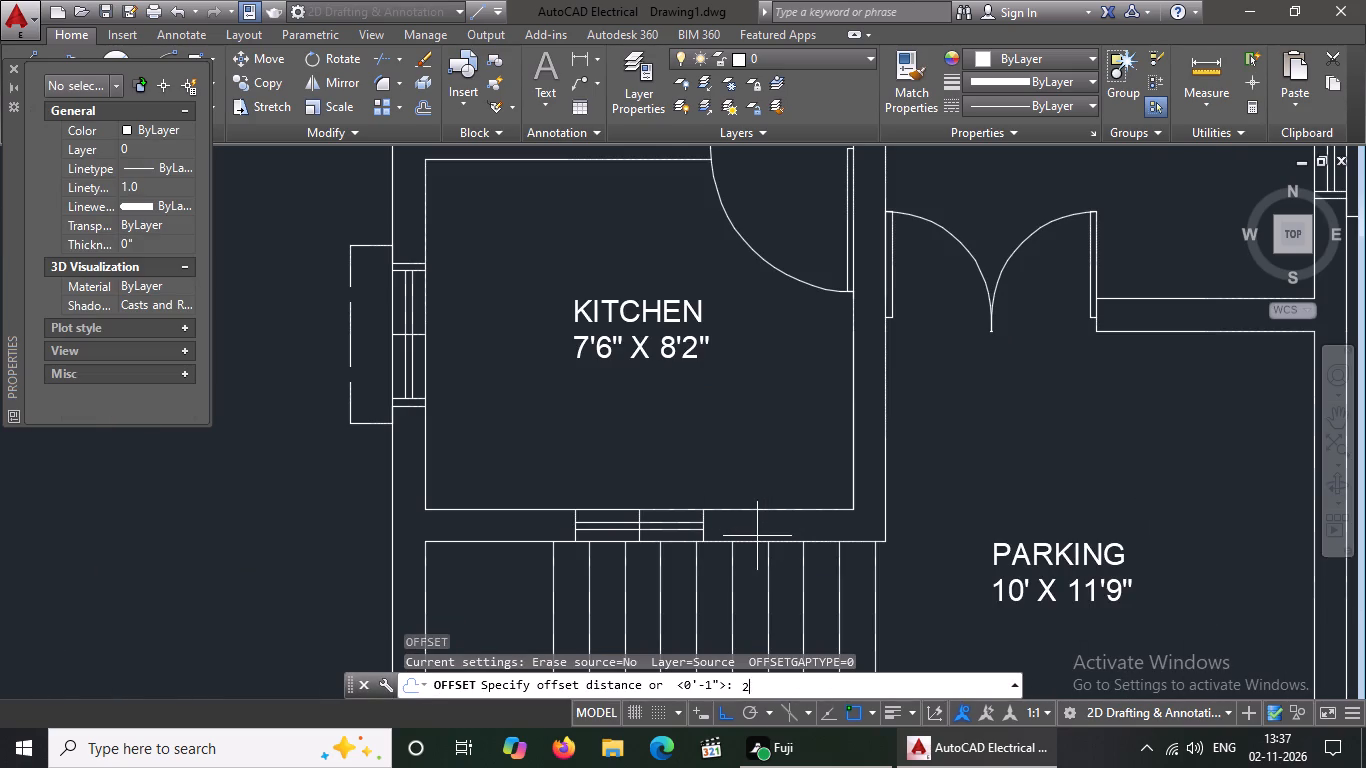
key(Return)
scroll(713, 528, up, 4)
drag(676, 541, 743, 533)
click(858, 528)
scroll(860, 525, down, 3)
scroll(646, 532, up, 2)
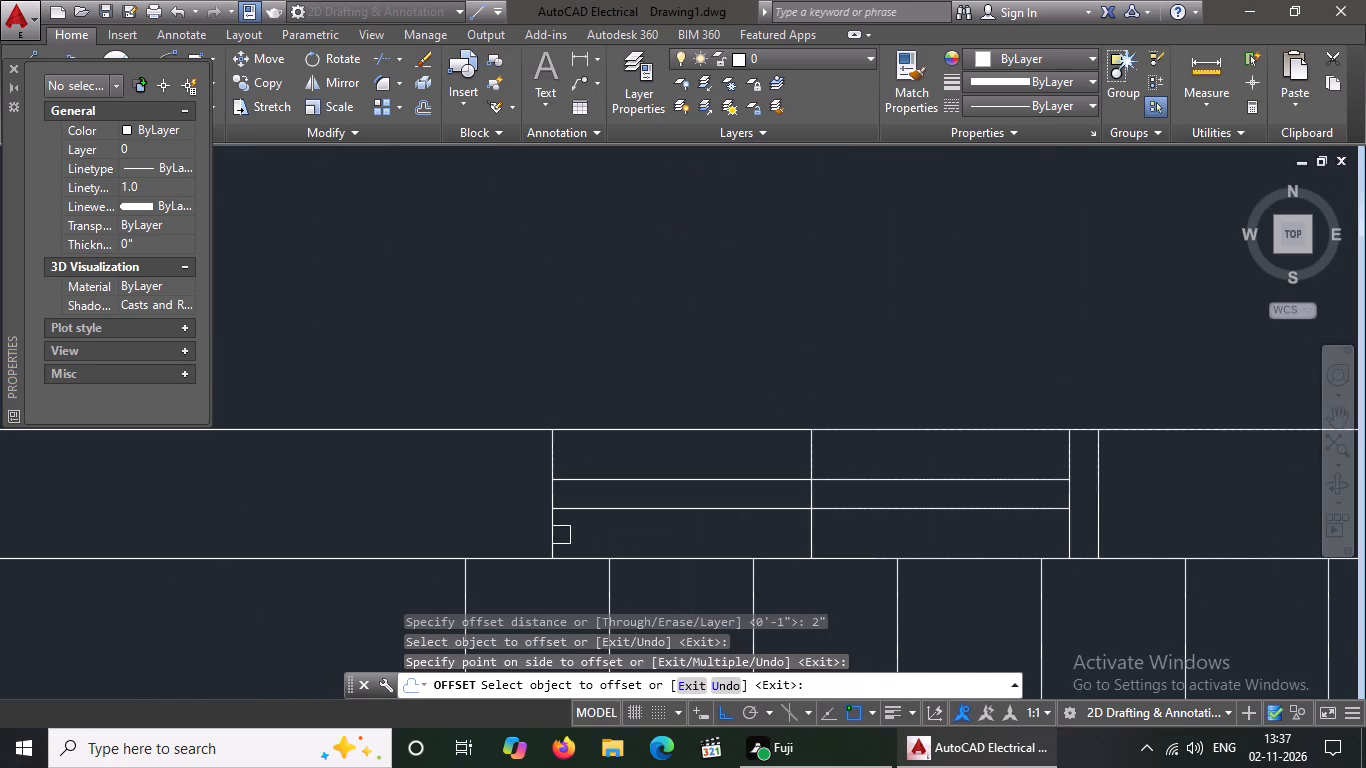
click(555, 535)
click(412, 526)
scroll(560, 372, down, 3)
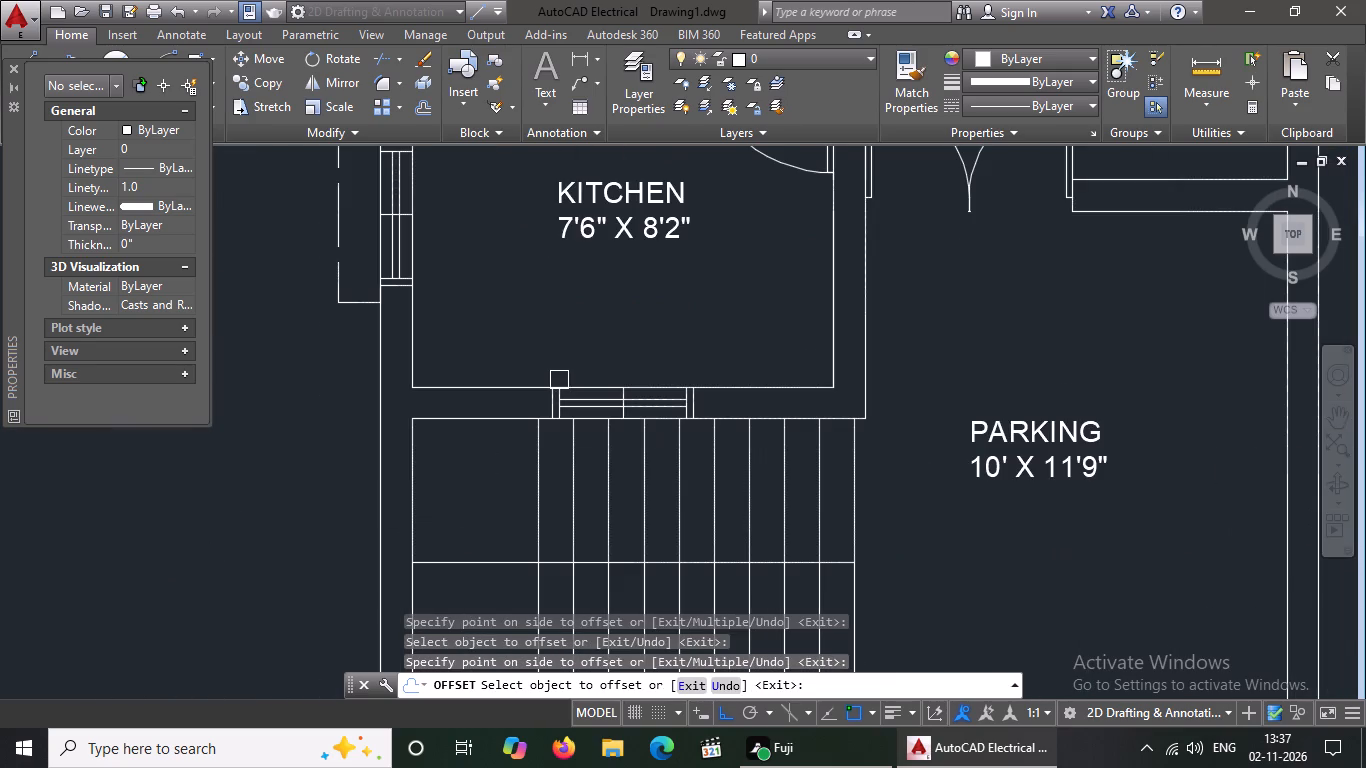
key(Escape)
From the window's left outer frame corner on the staircase side, draw lines 5" left along the wall and 1' down over the stairs.
key(l)
key(Return)
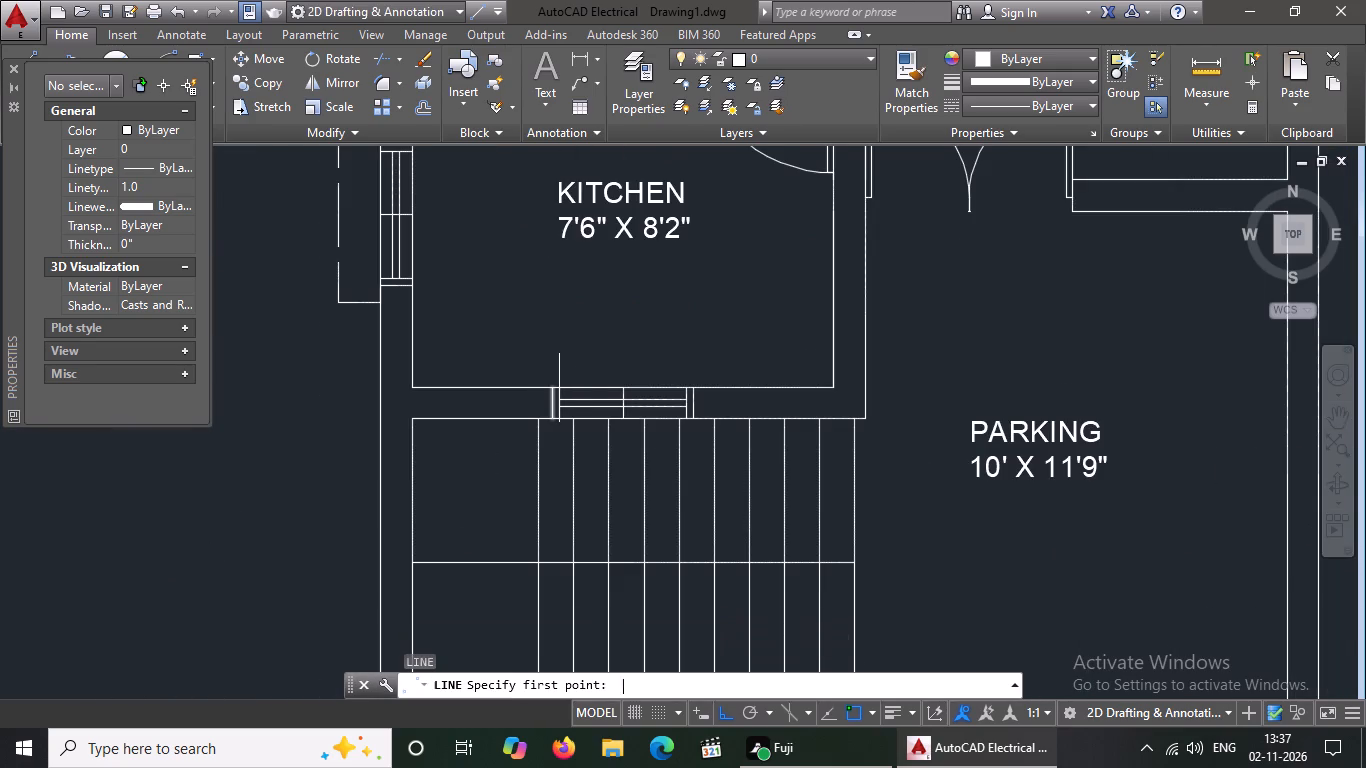
scroll(527, 407, up, 2)
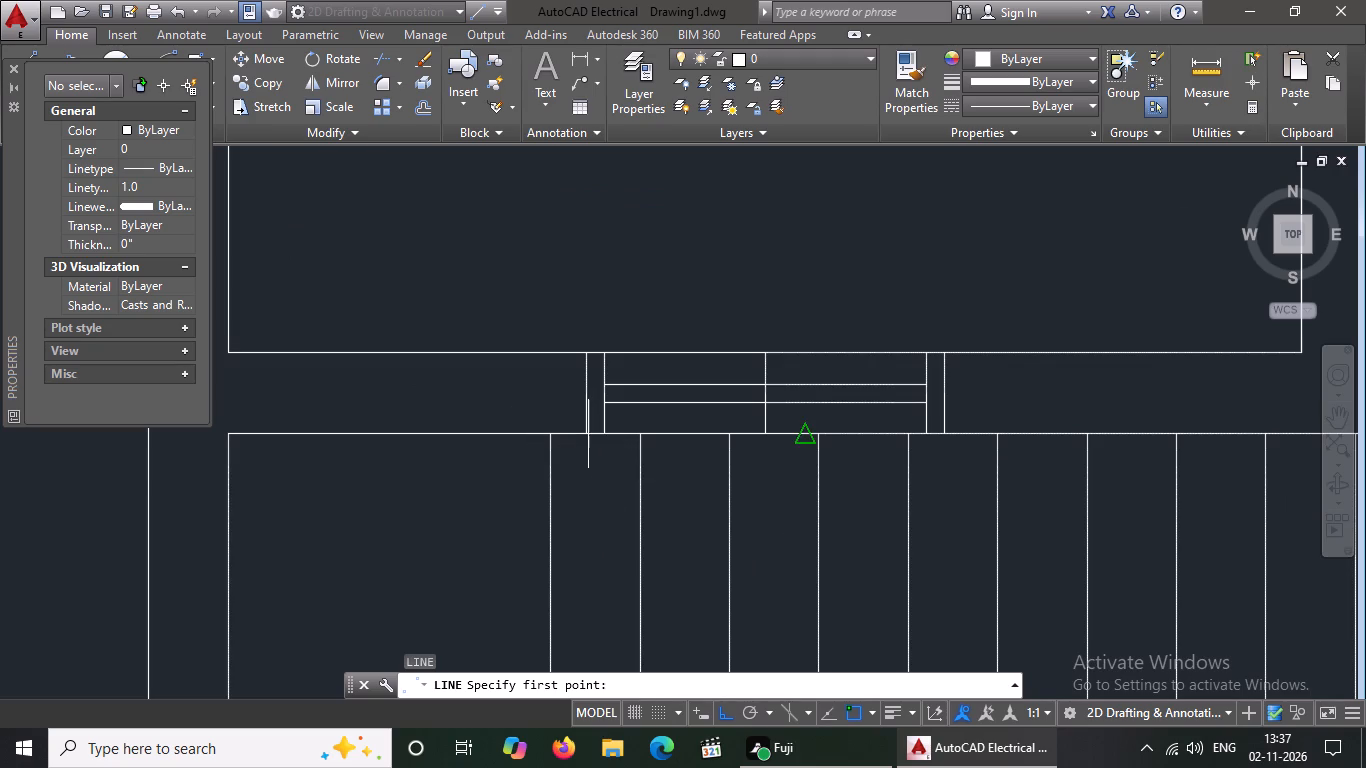
click(587, 434)
text(5")
key(Return)
text(1')
key(Return)
key(Return)
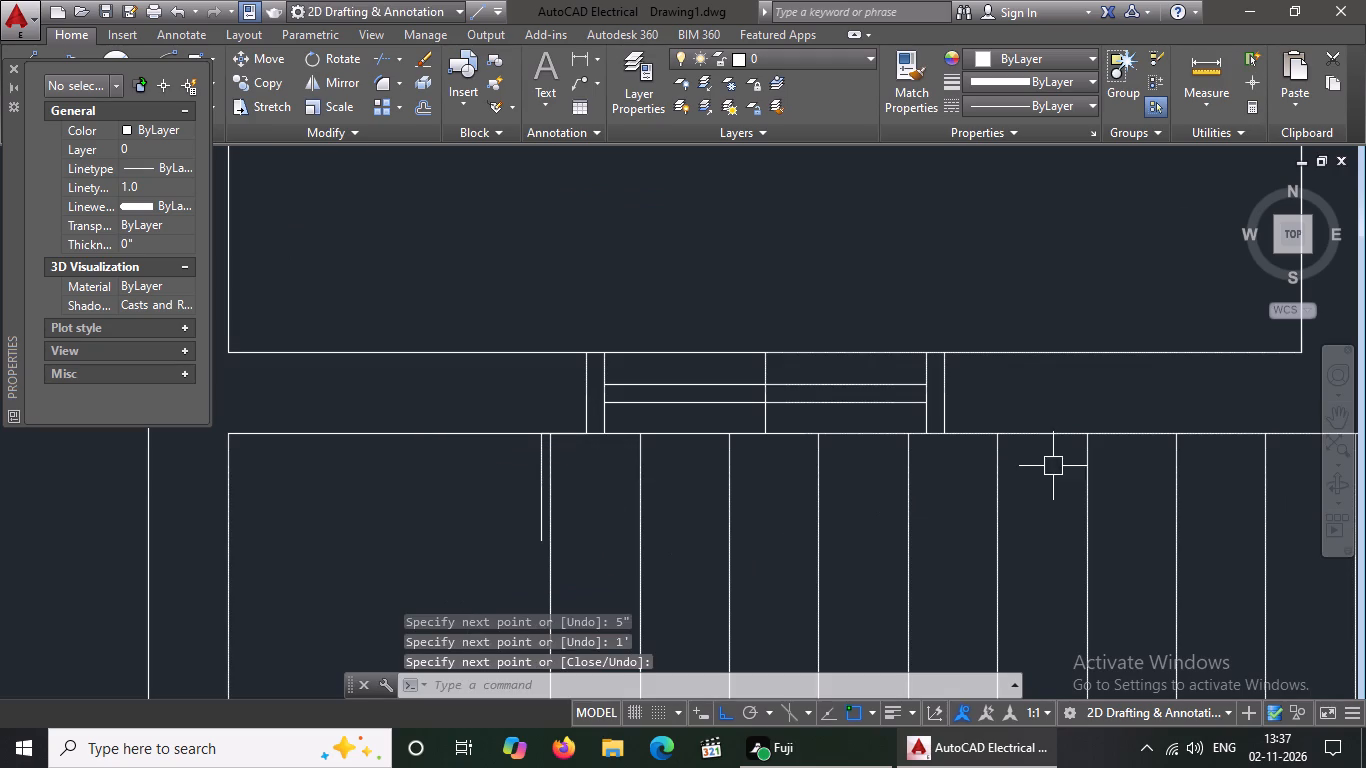
From the window's right outer corner, draw lines 5" right along the wall and 1' down, closing across to the left projection line's end.
key(l)
key(Return)
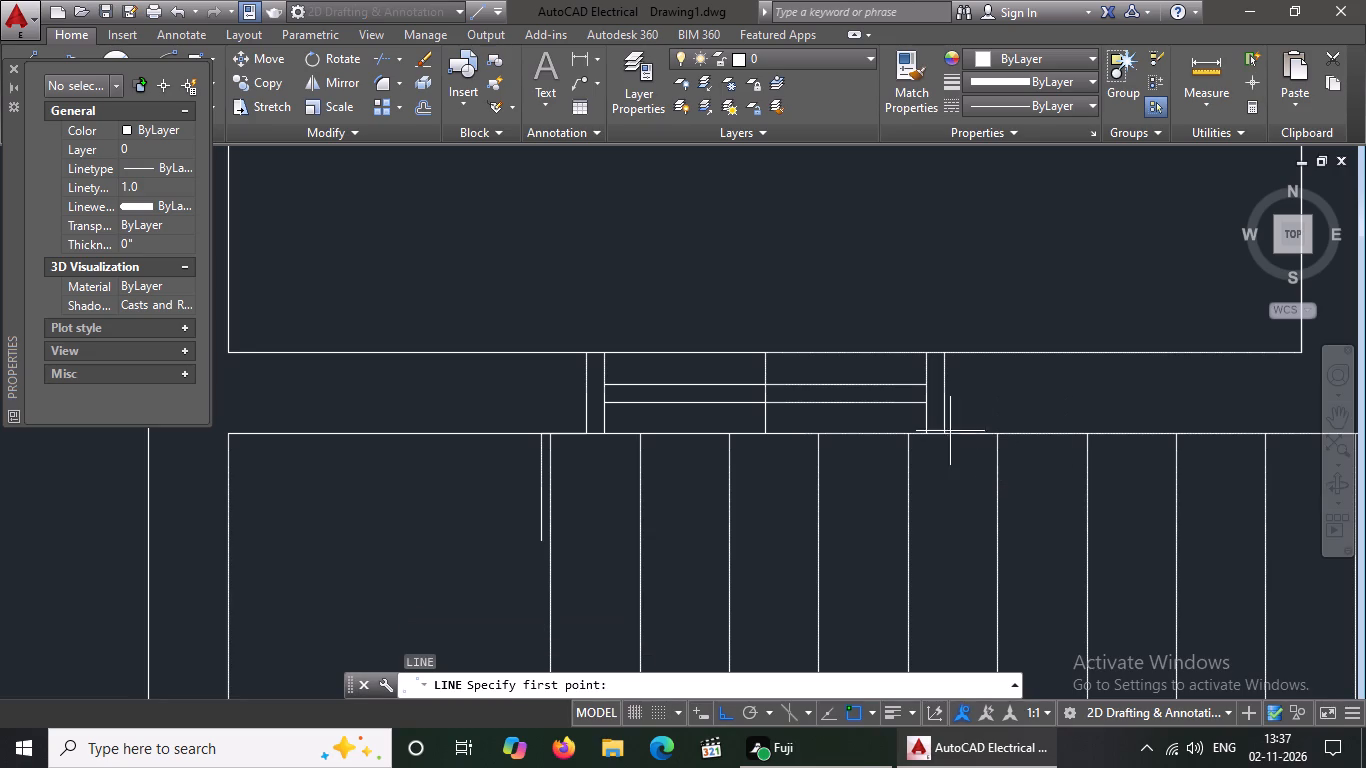
click(944, 431)
key(5)
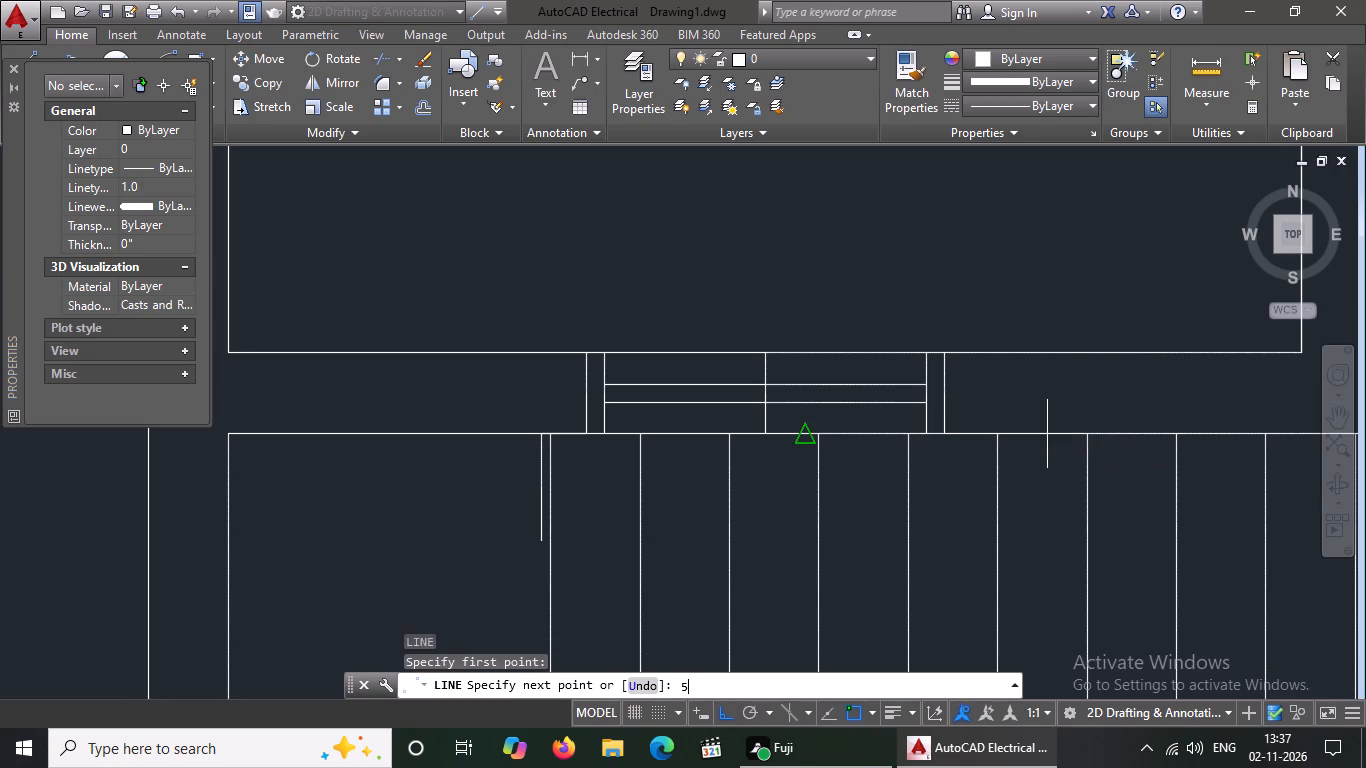
key(shift+quotedbl)
key(Return)
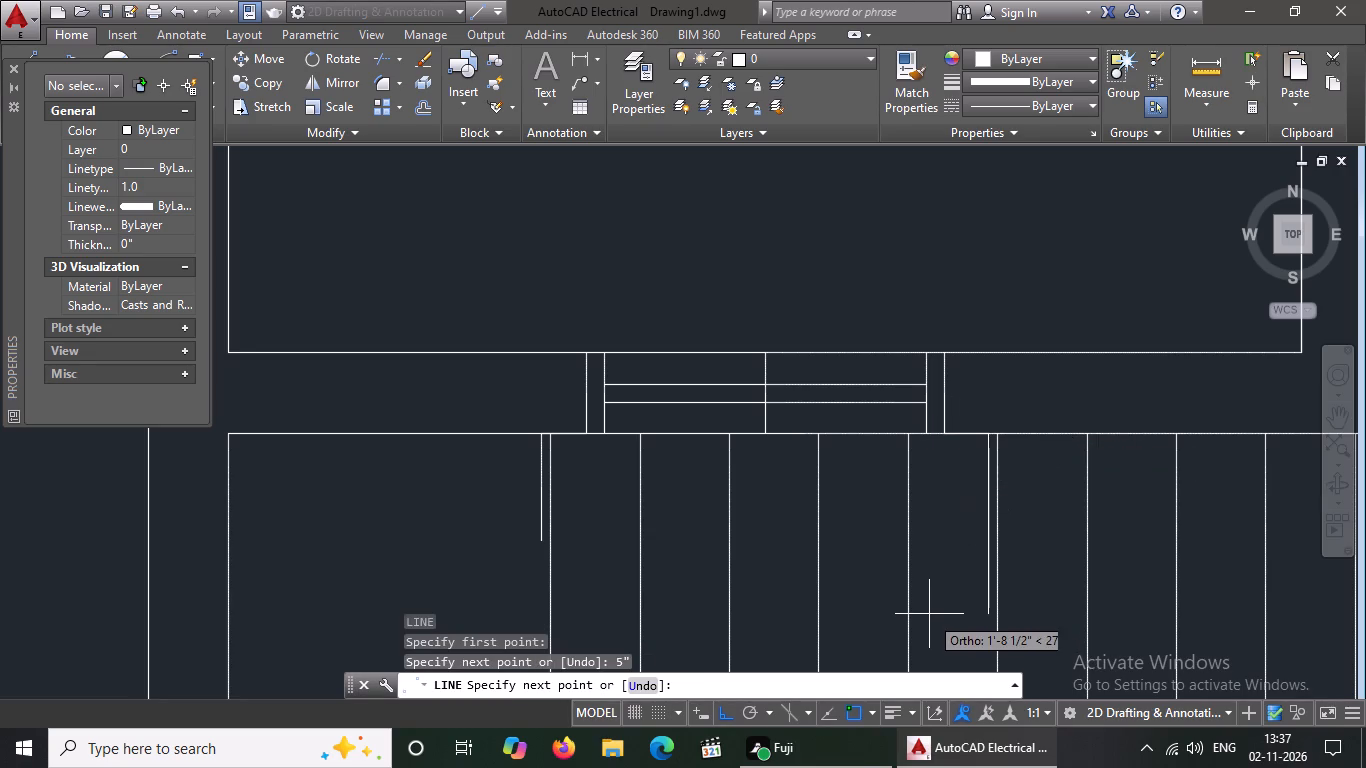
text(1')
key(Return)
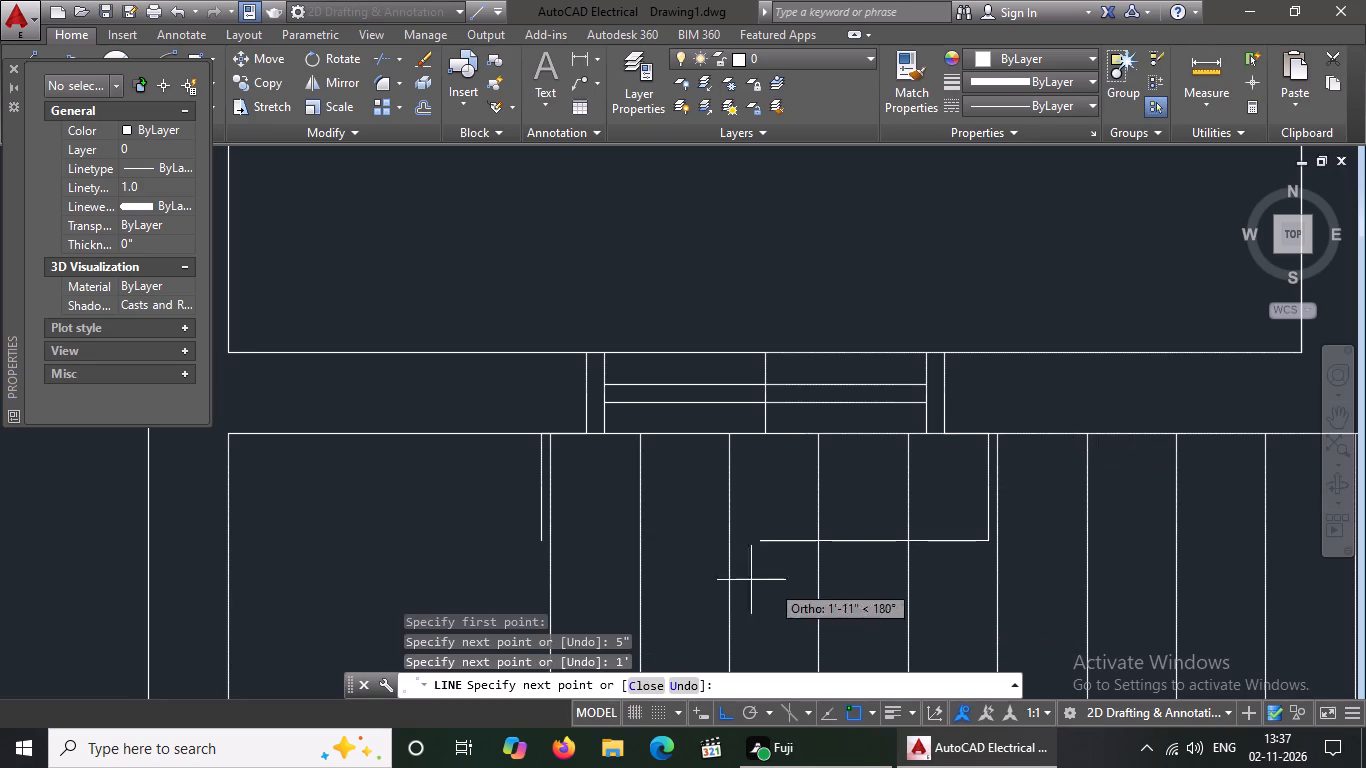
click(538, 539)
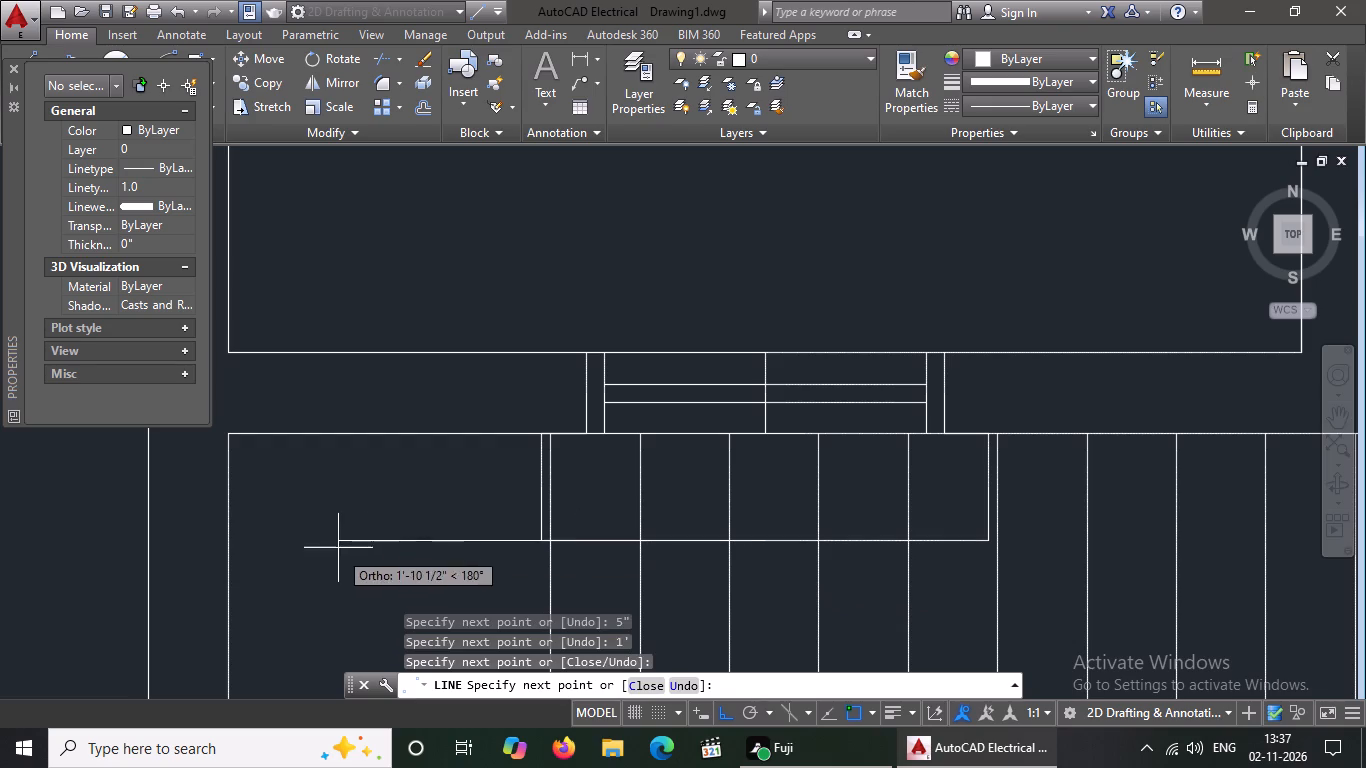
key(Escape)
Give the staircase-side window's projection outline a linetype scale of 1.5 and the dashed ACAD_ISO02W100 linetype.
scroll(366, 527, down, 3)
scroll(392, 539, up, 3)
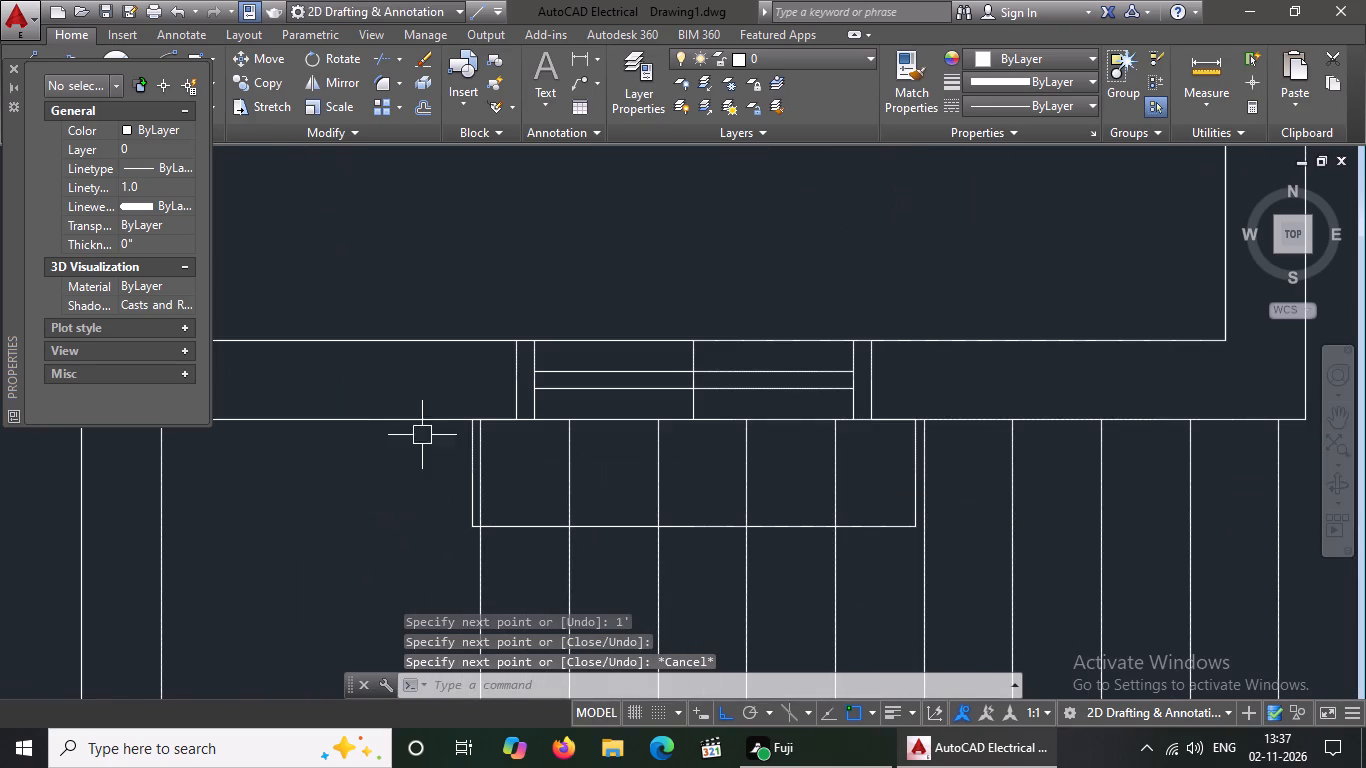
click(432, 403)
click(974, 562)
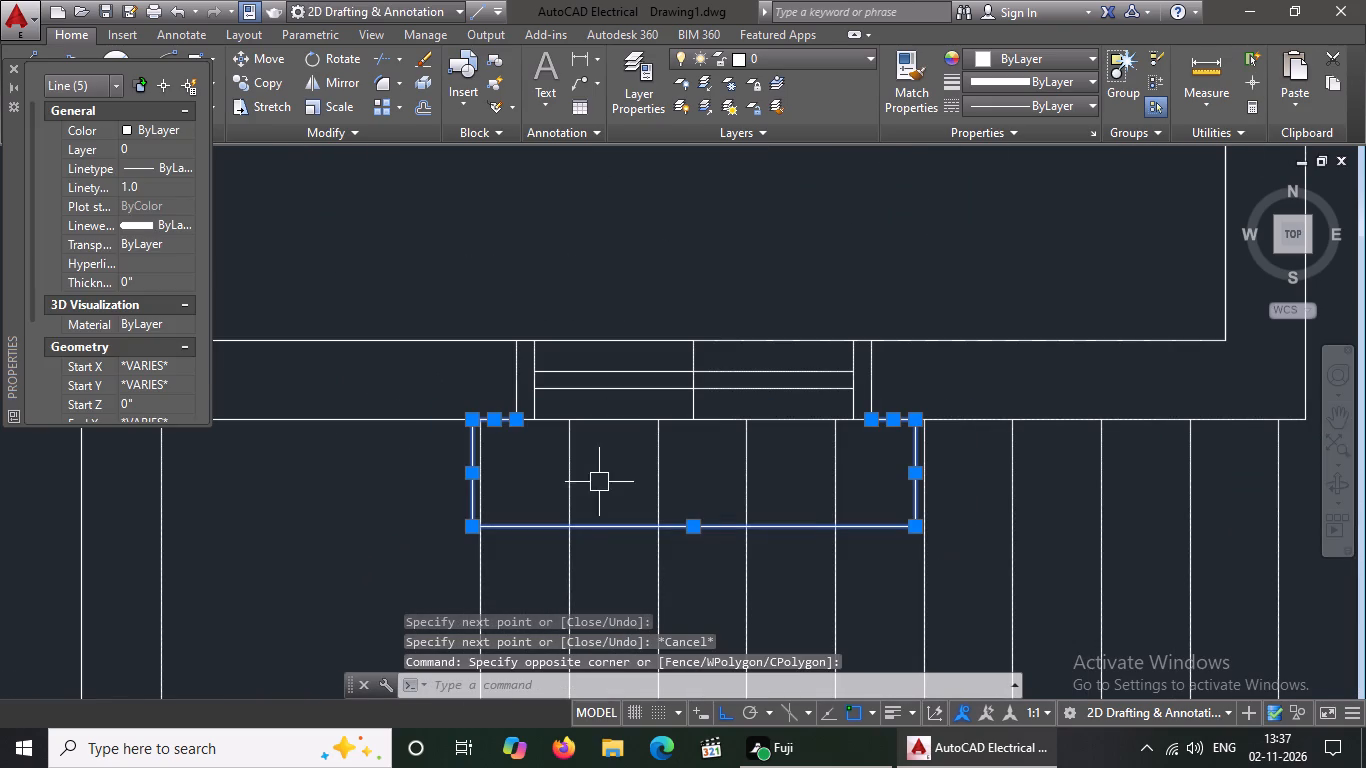
click(148, 185)
key(BackSpace)
key(BackSpace)
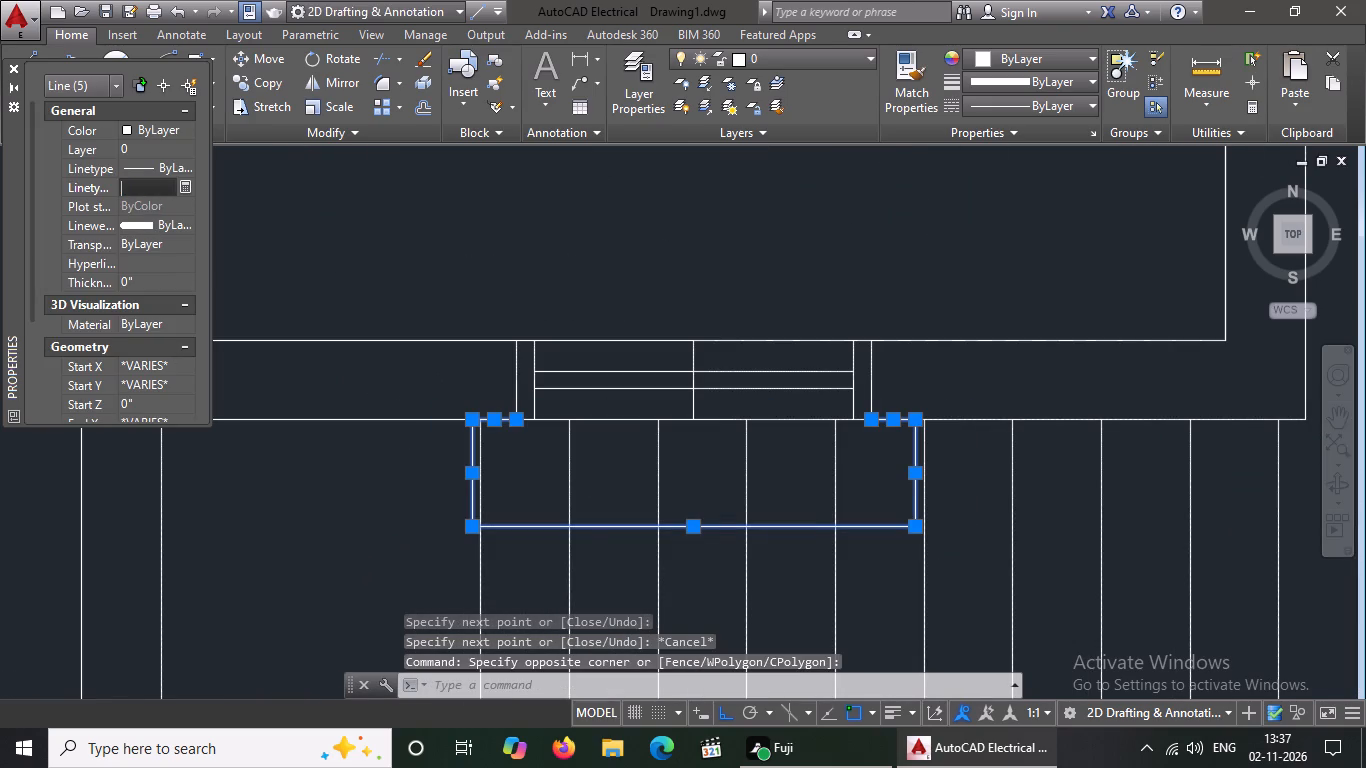
text(1.5)
key(Return)
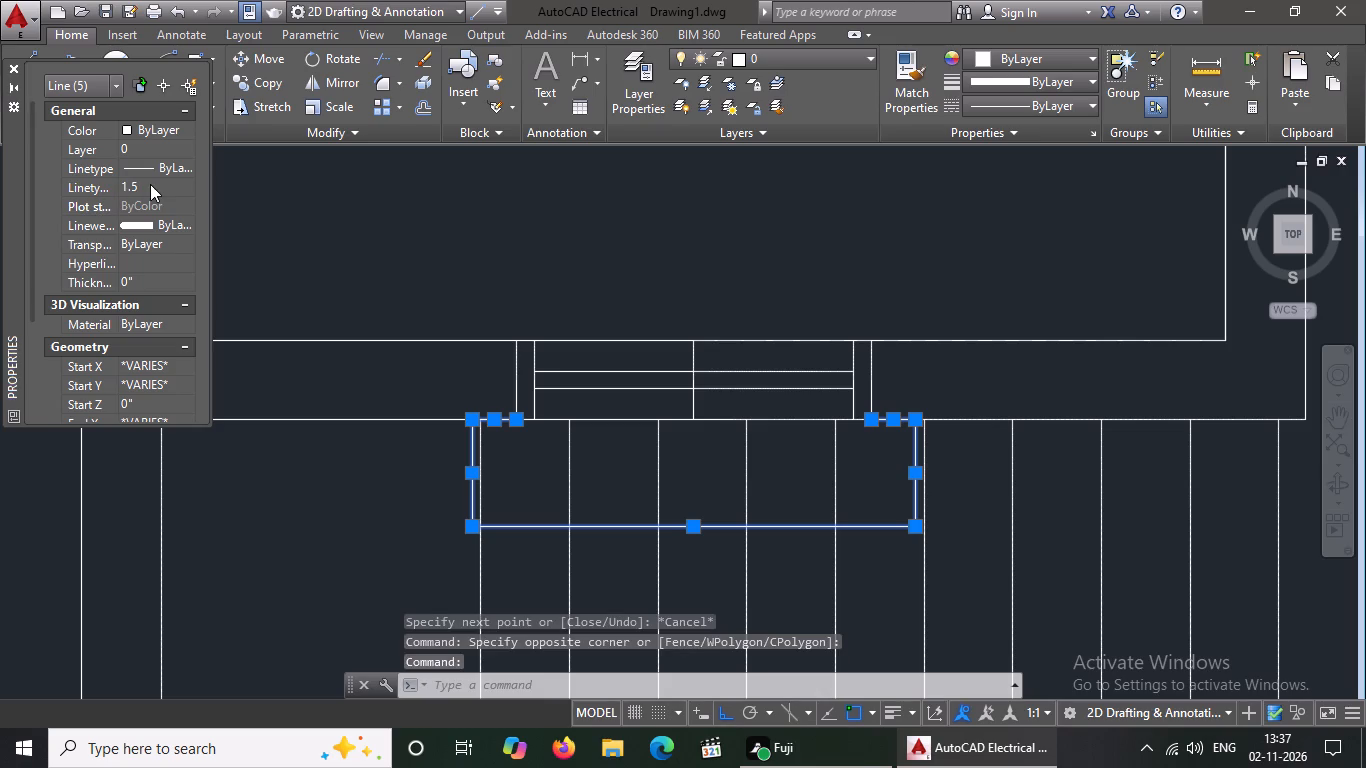
click(1001, 103)
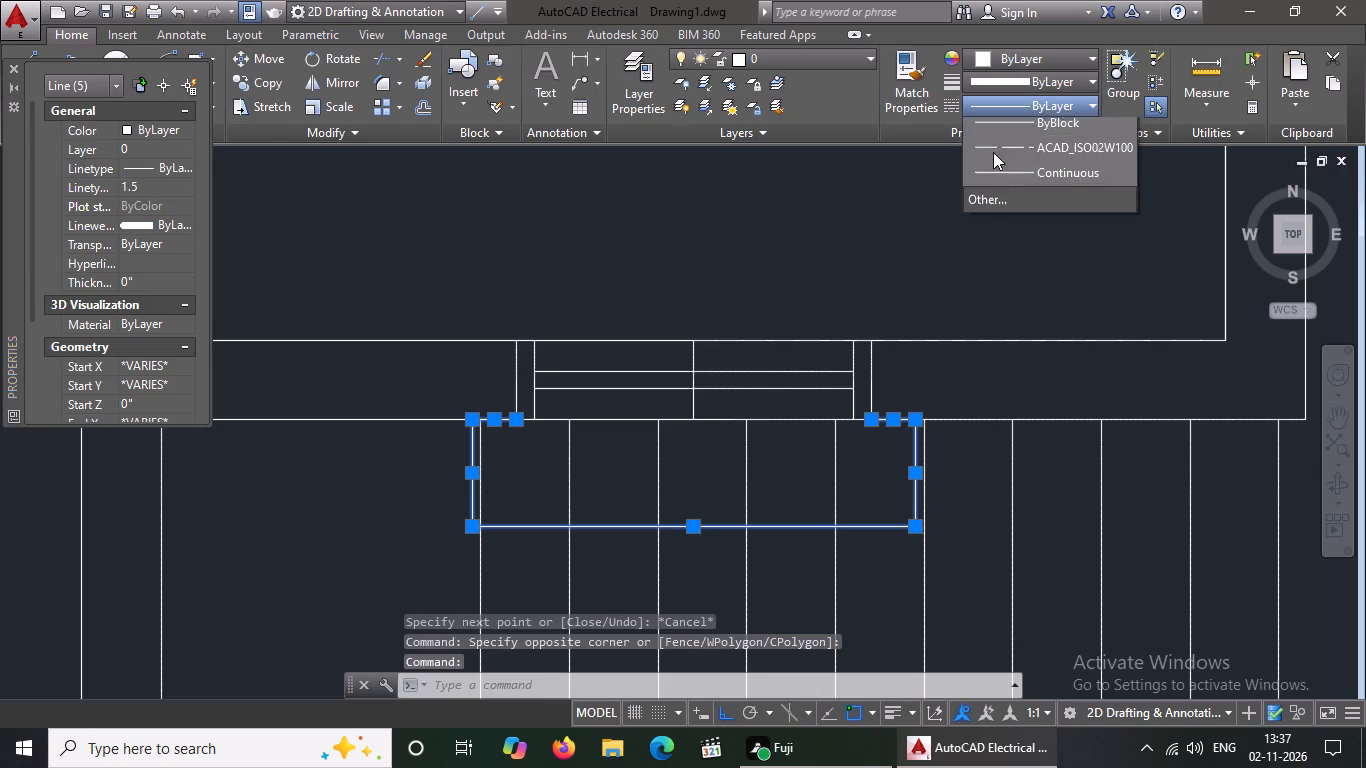
click(1003, 181)
key(Escape)
scroll(901, 293, down, 3)
key(Escape)
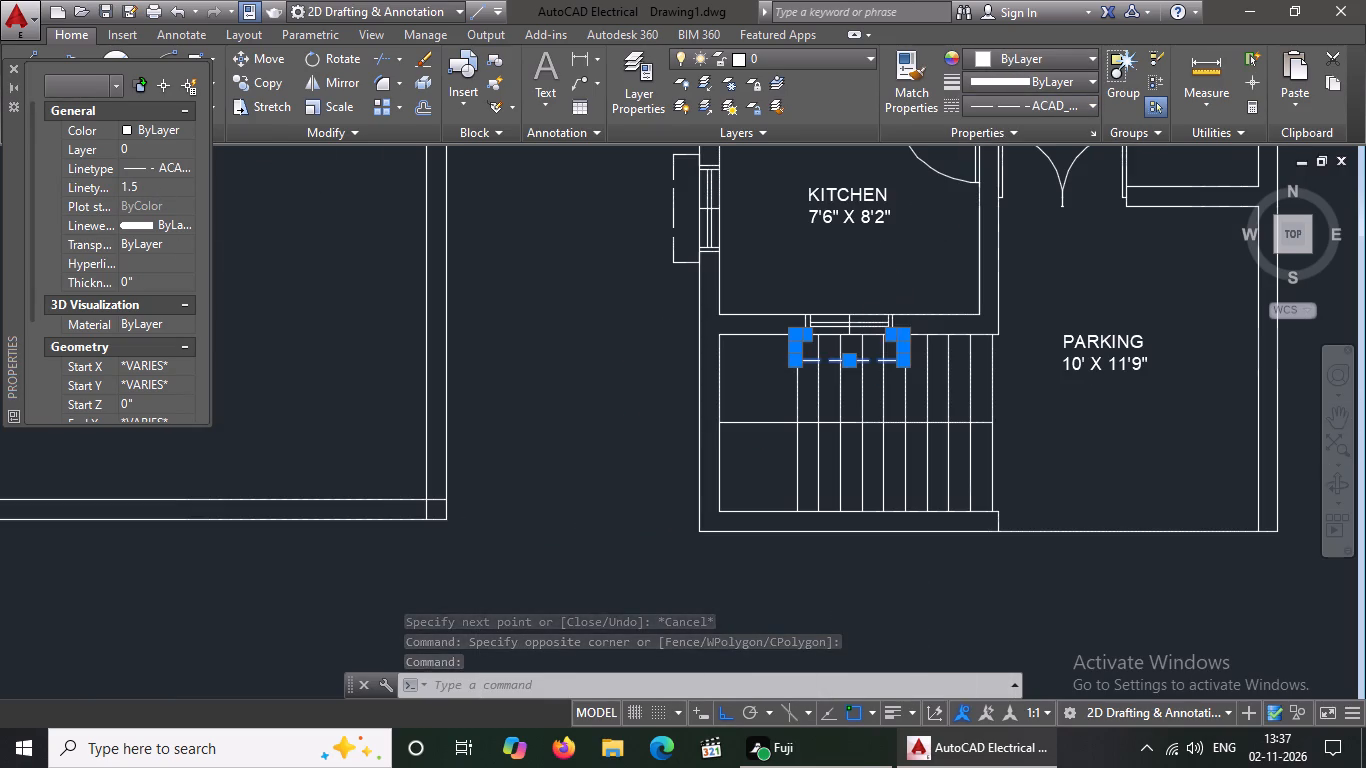
Add the single-line text W inside the drawing room window's projection outline, with its text direction at 270°.
scroll(892, 315, down, 1)
middle_drag(884, 317, 693, 430)
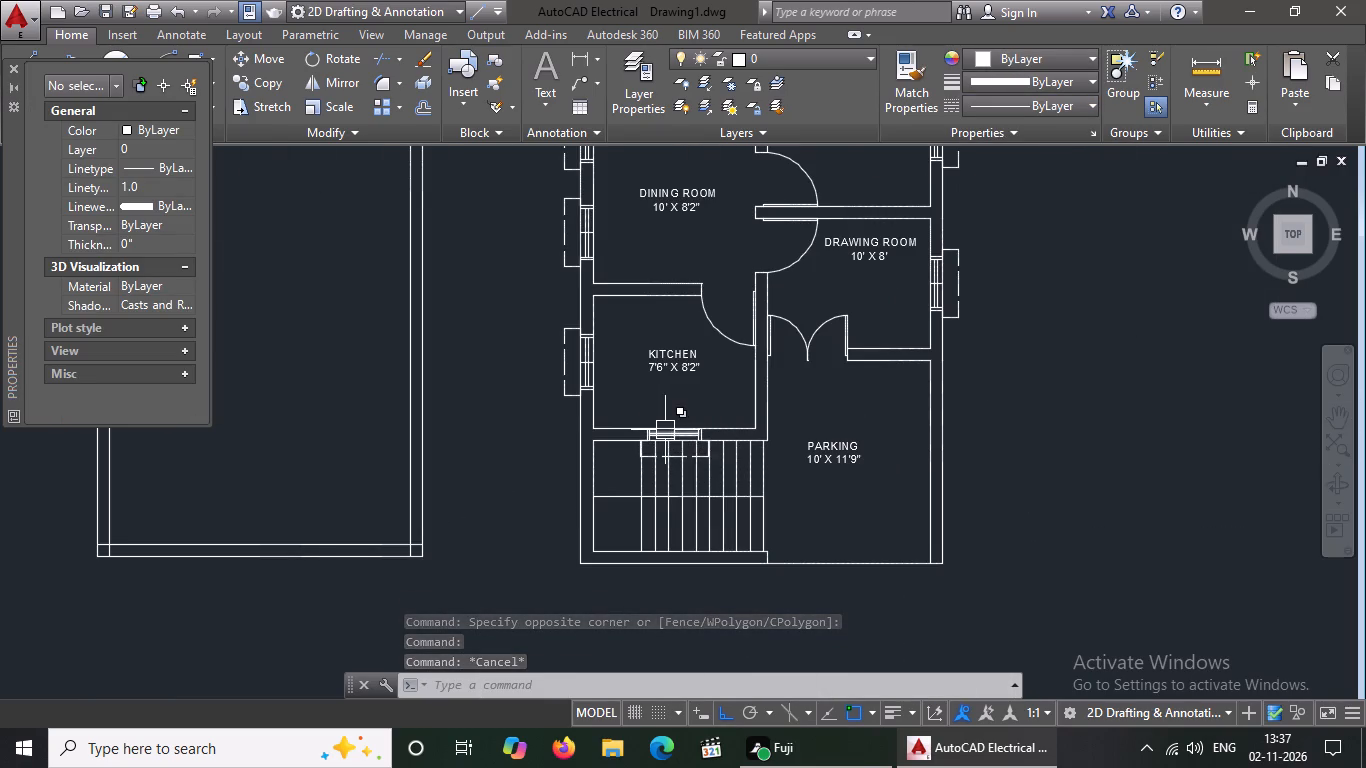
scroll(665, 430, down, 1)
scroll(677, 423, up, 1)
scroll(669, 421, down, 1)
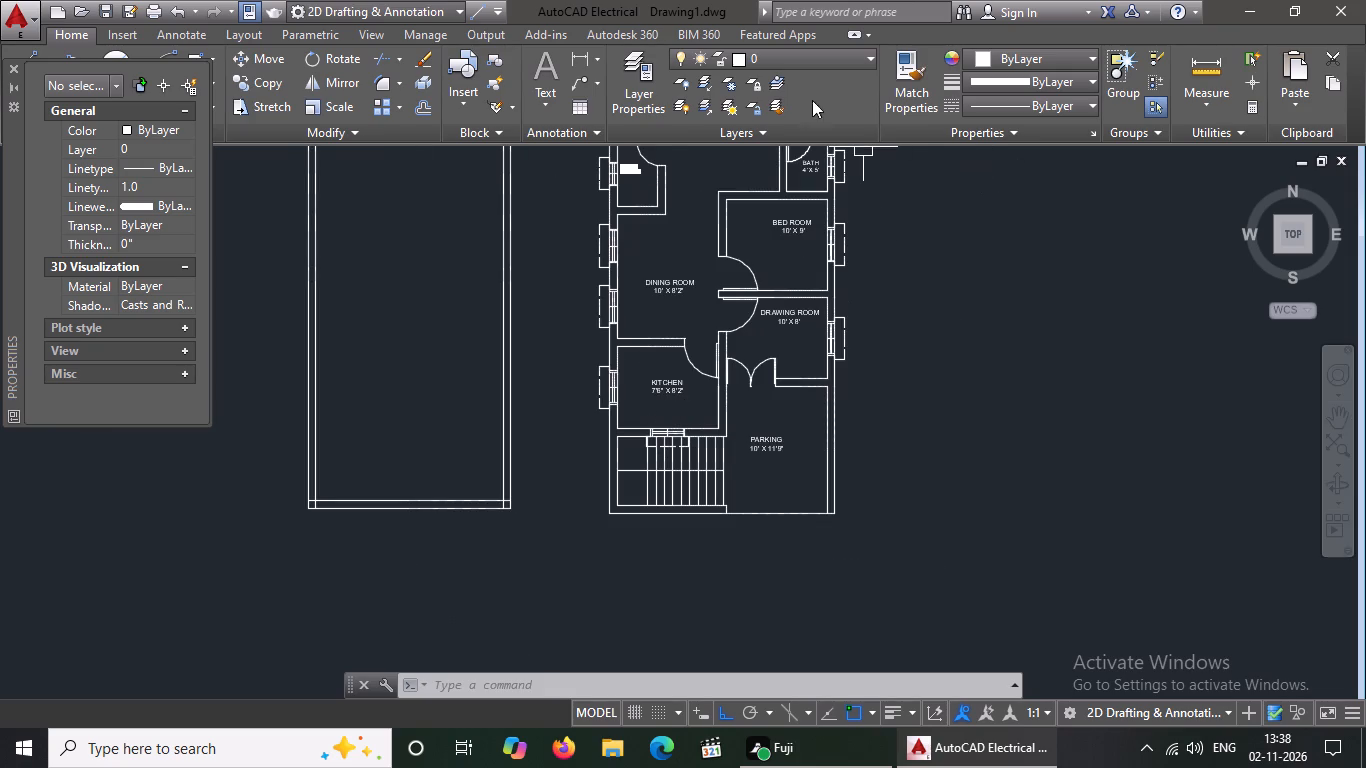
click(545, 109)
click(547, 101)
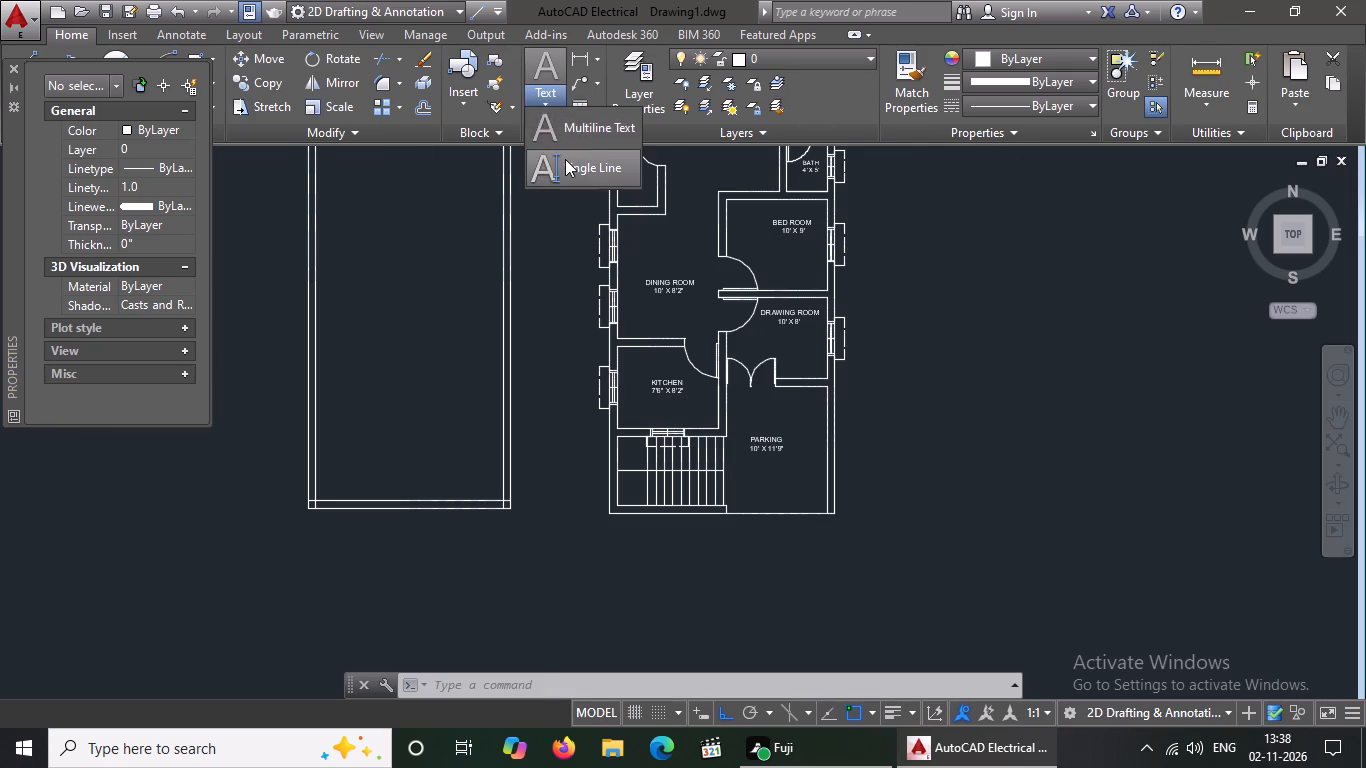
click(565, 159)
scroll(751, 386, up, 2)
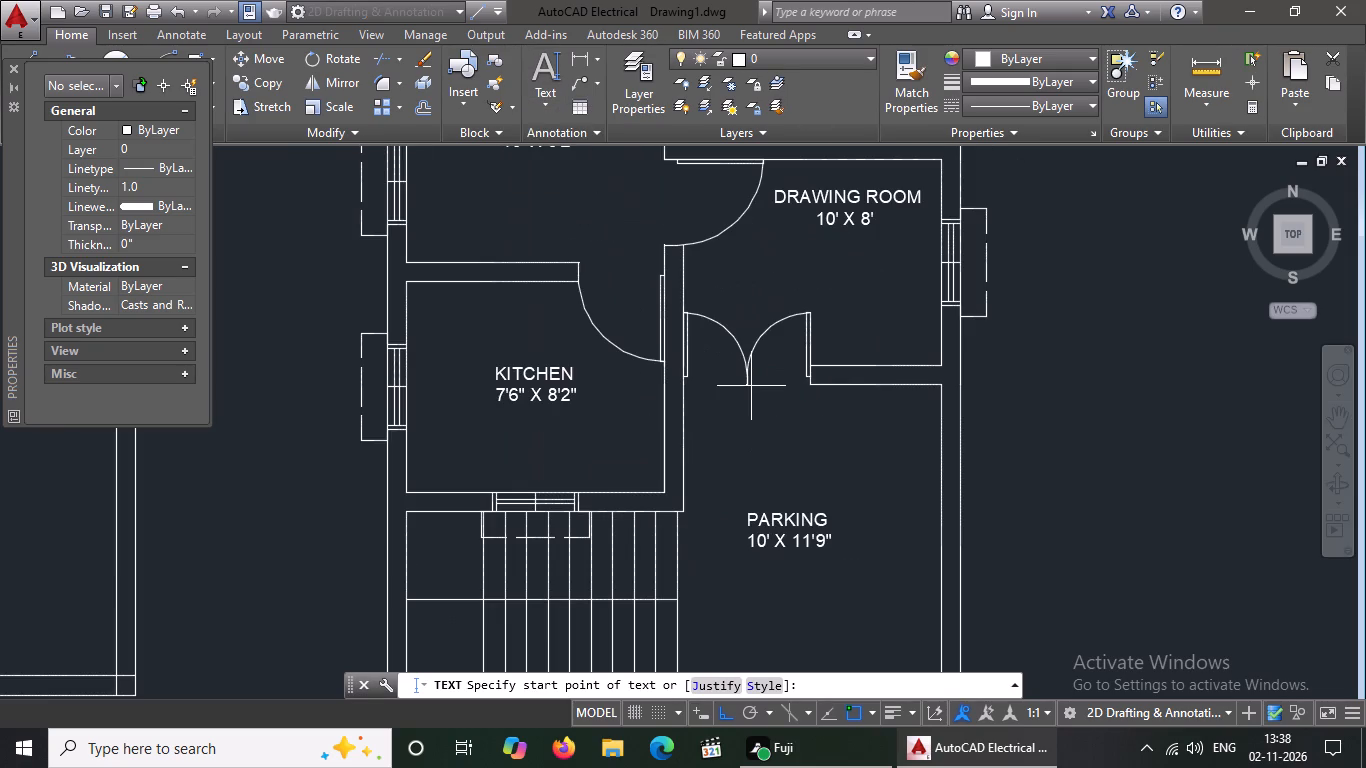
scroll(981, 265, up, 2)
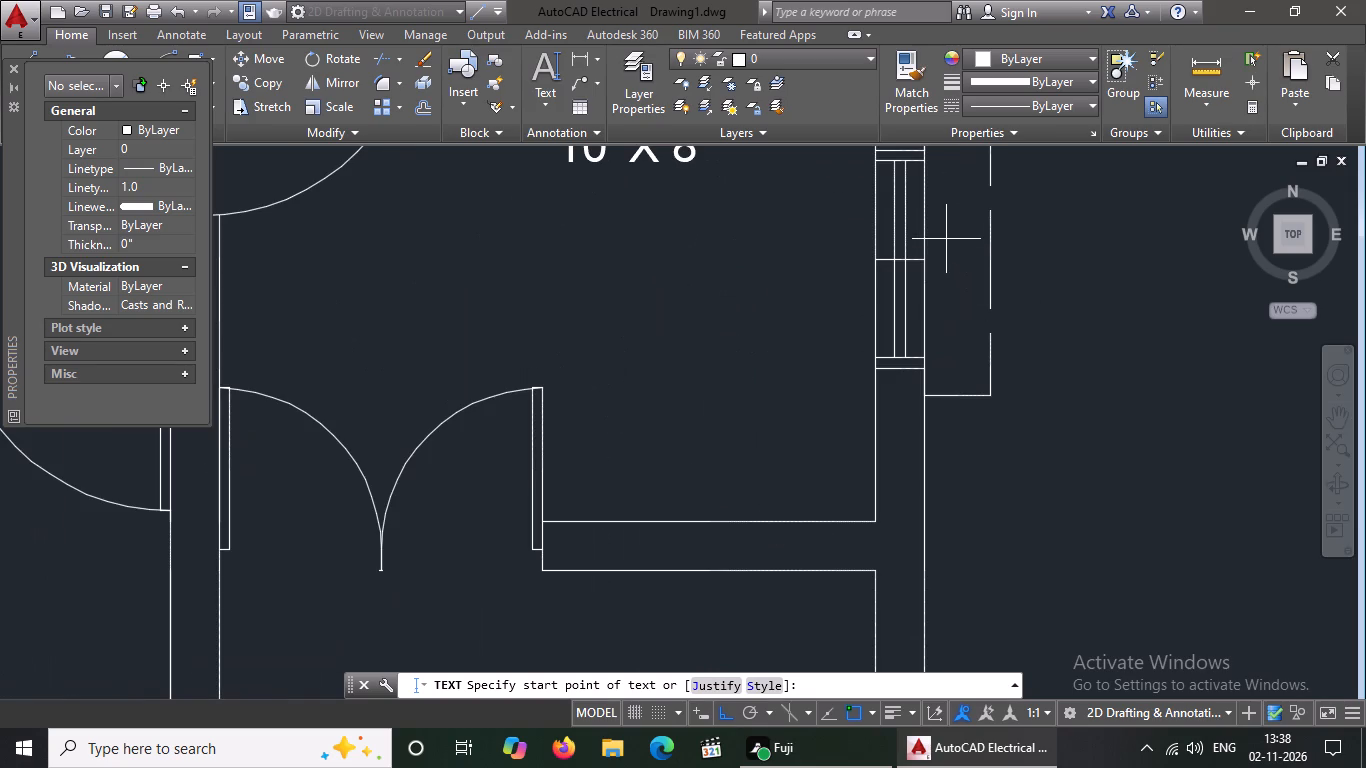
click(944, 235)
click(944, 277)
click(944, 277)
double_click(944, 273)
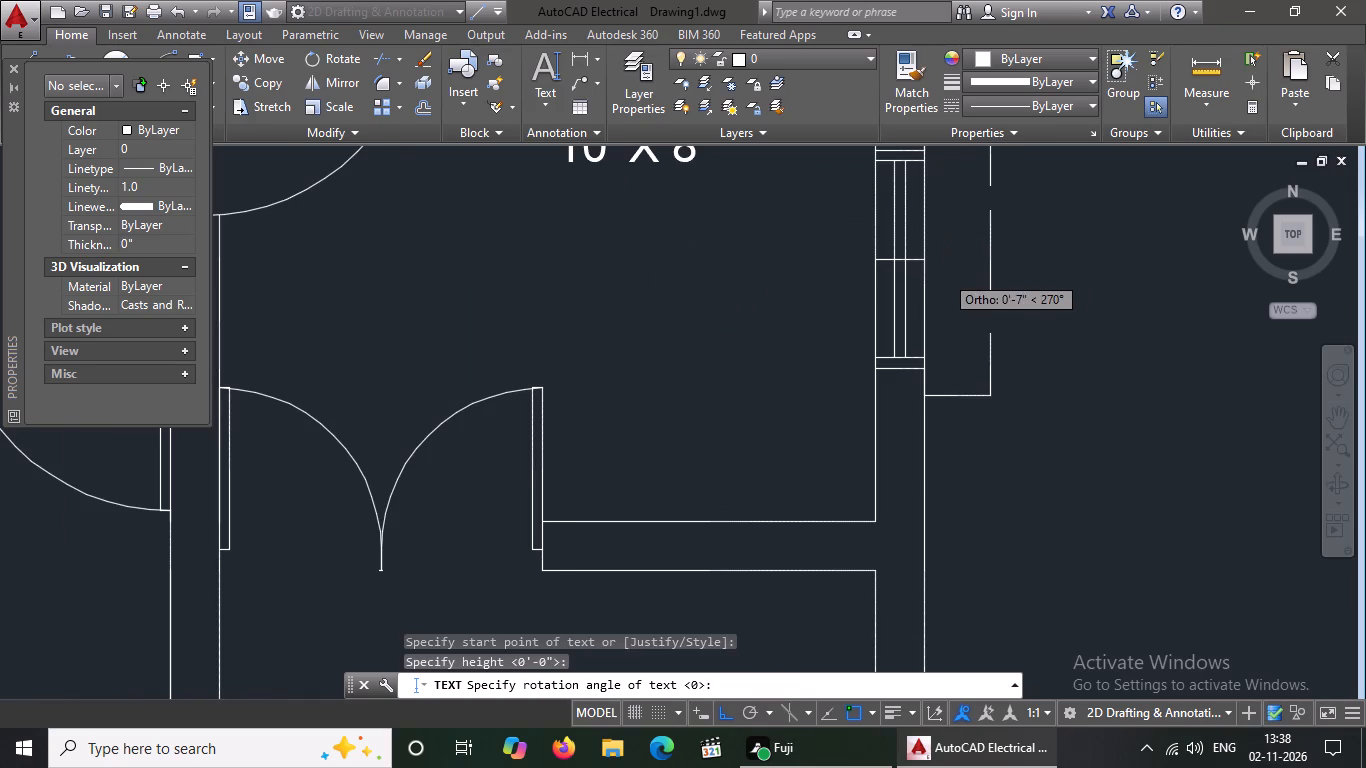
key(w)
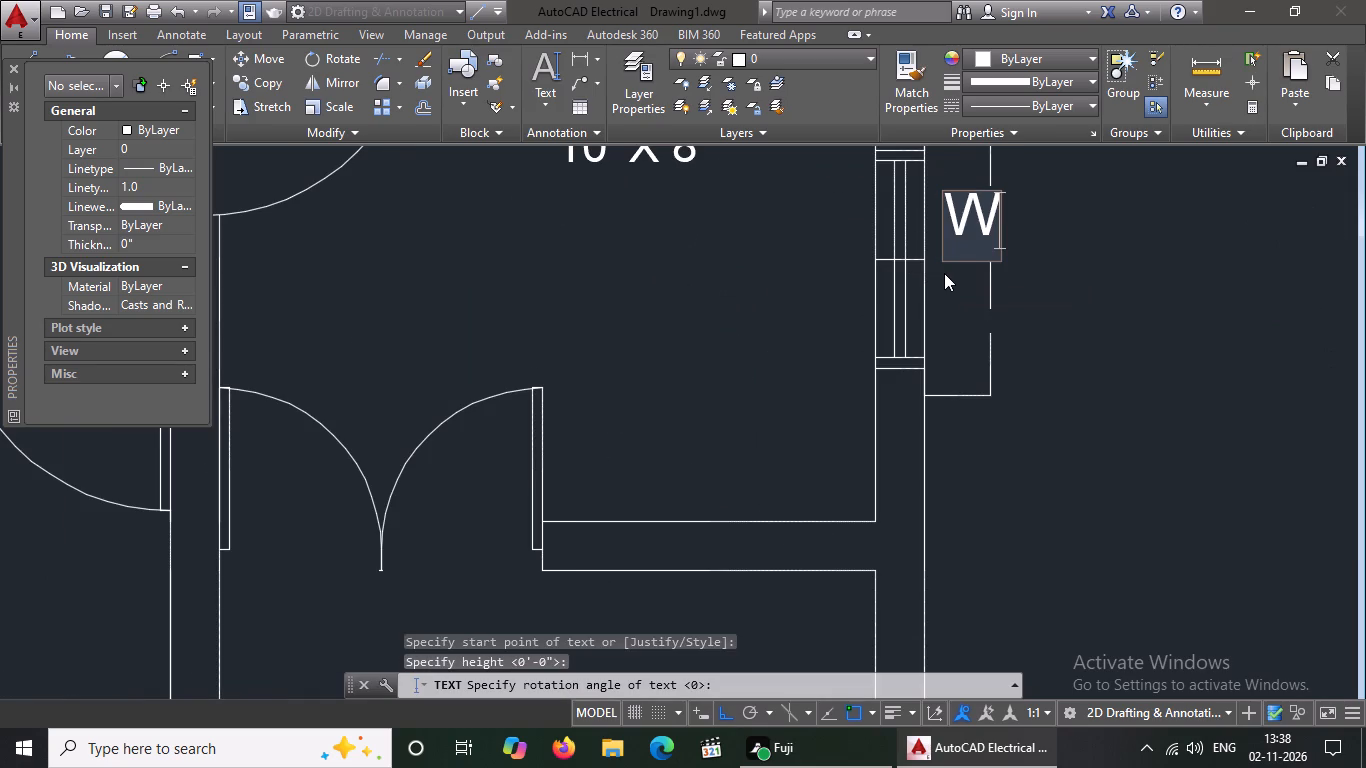
scroll(1032, 279, down, 2)
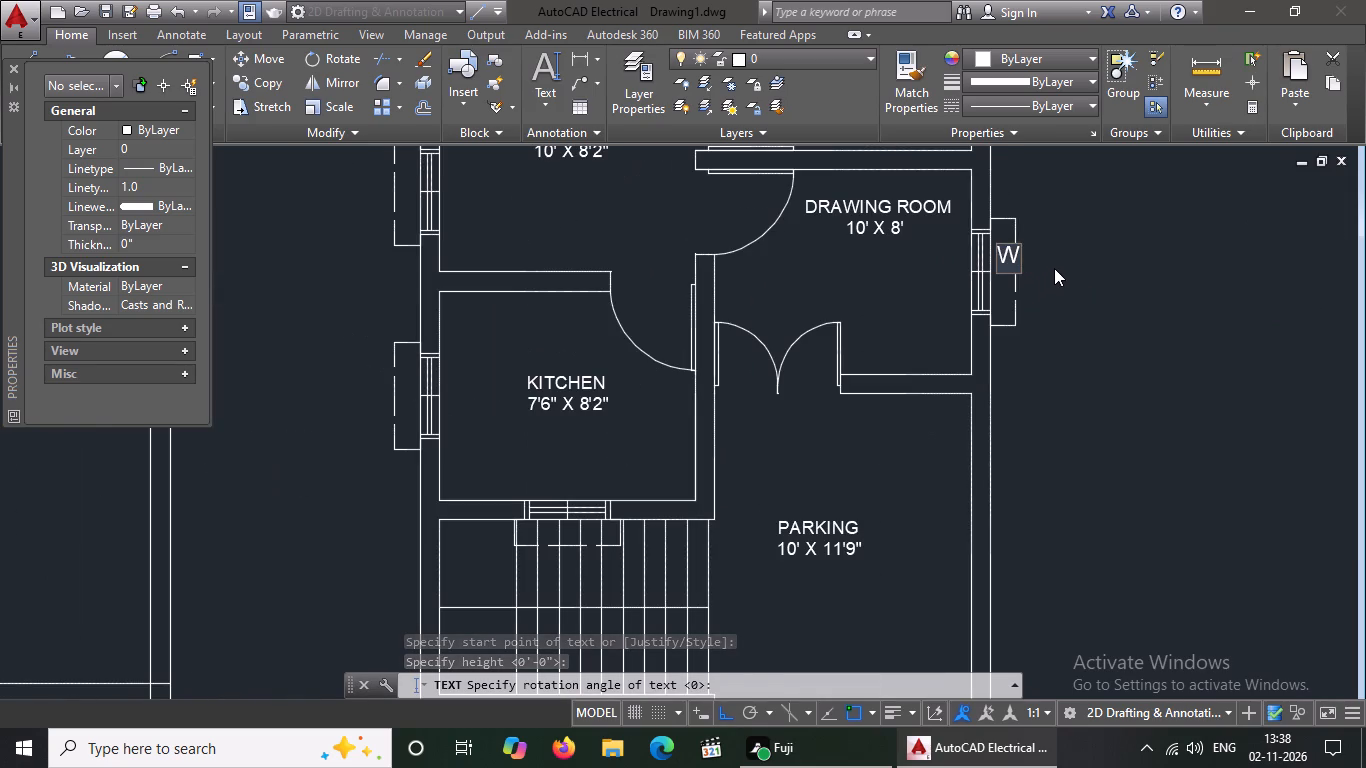
key(Return)
key(Return)
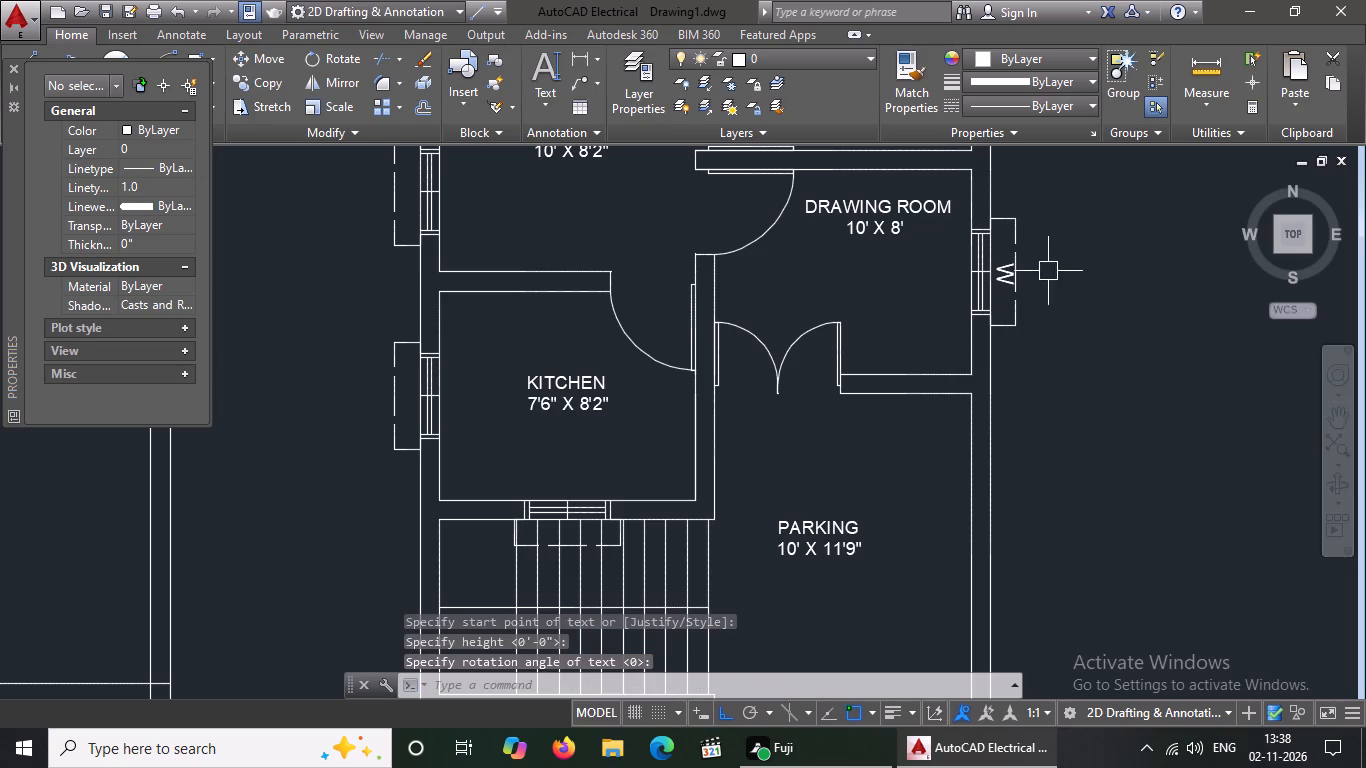
Rotate the W text beside the drawing room window 90° so that it reads horizontally.
scroll(1002, 278, up, 2)
click(1003, 266)
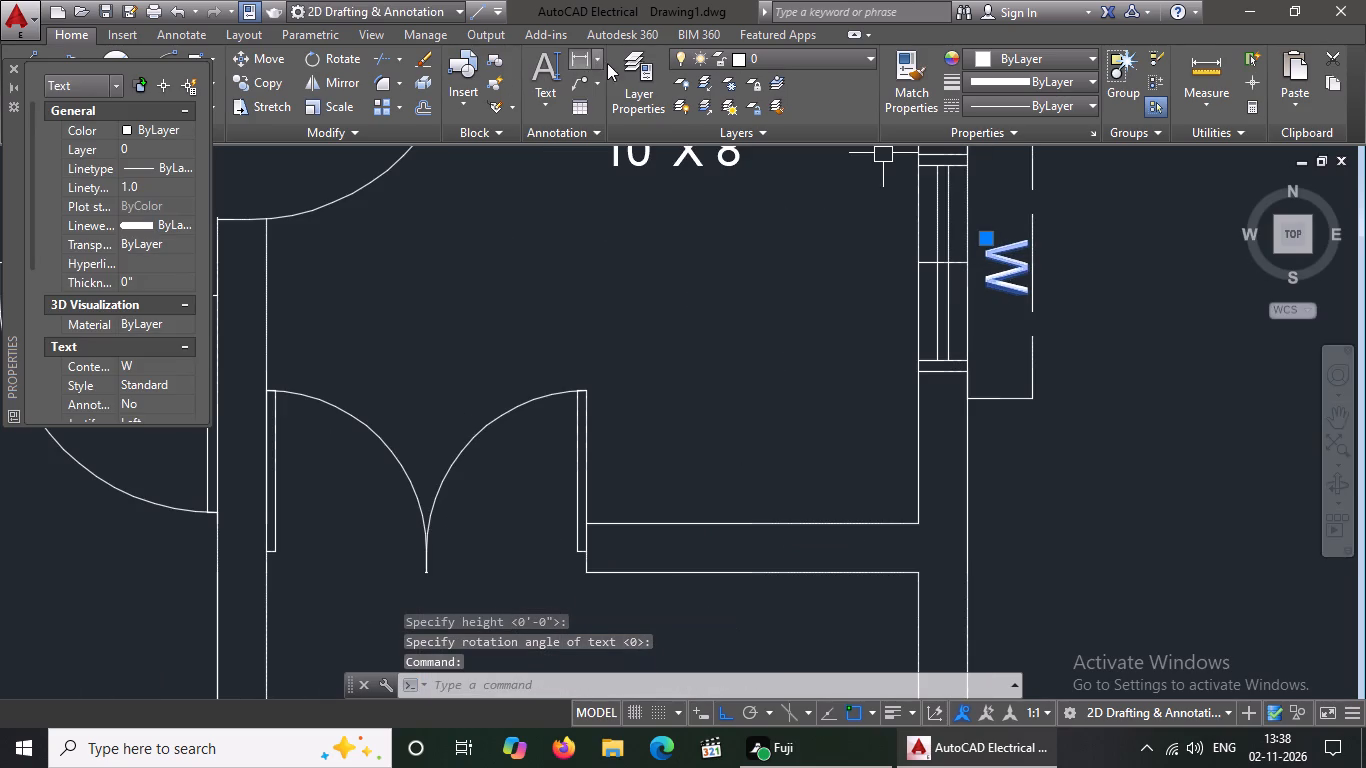
click(313, 56)
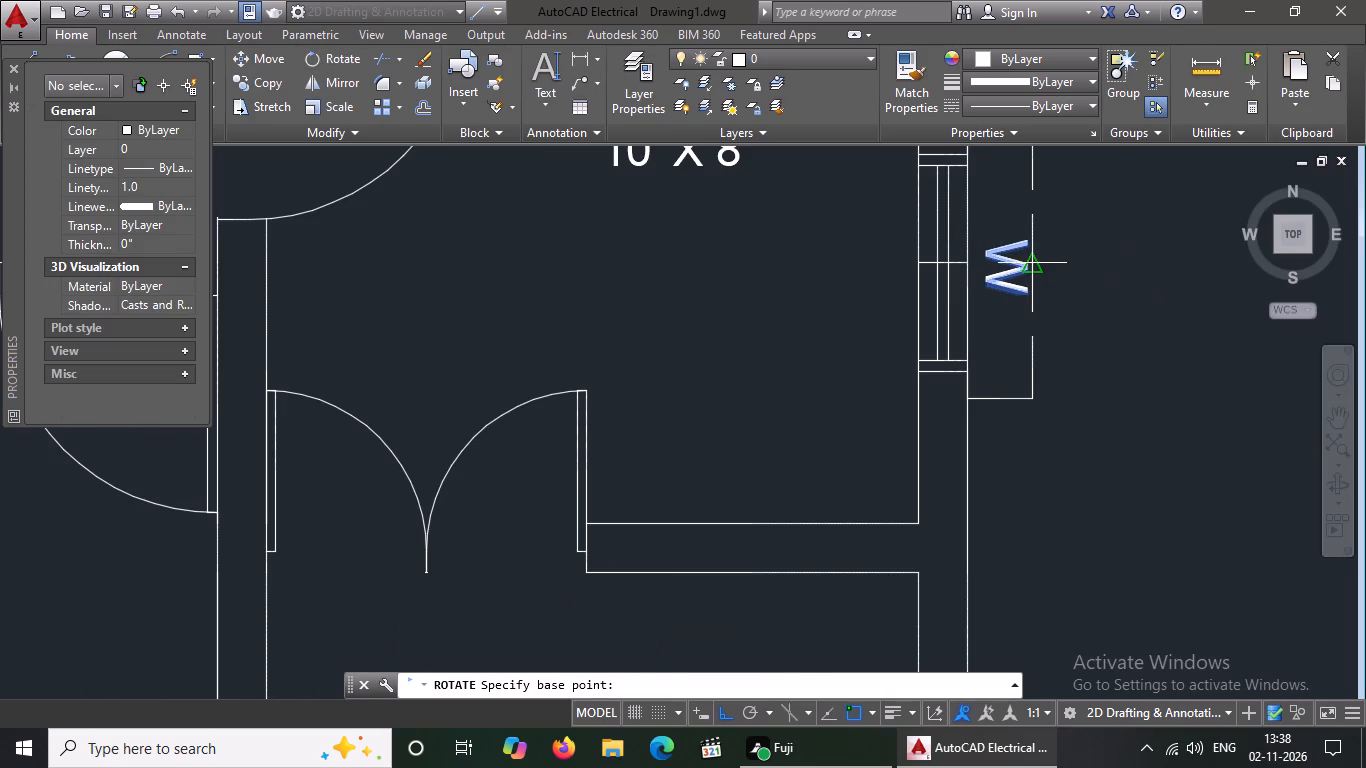
click(993, 273)
click(989, 188)
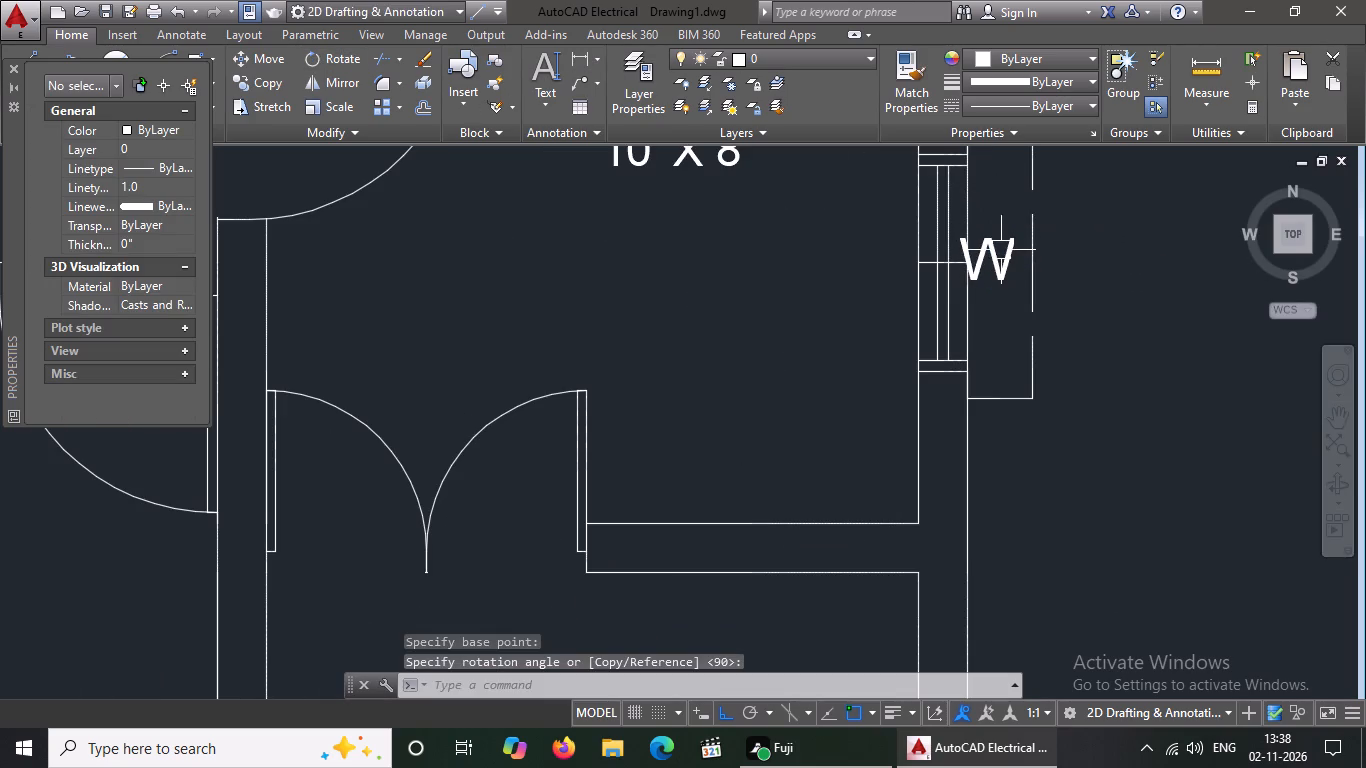
Set the height of the drawing room window's W text to 7".
click(1001, 253)
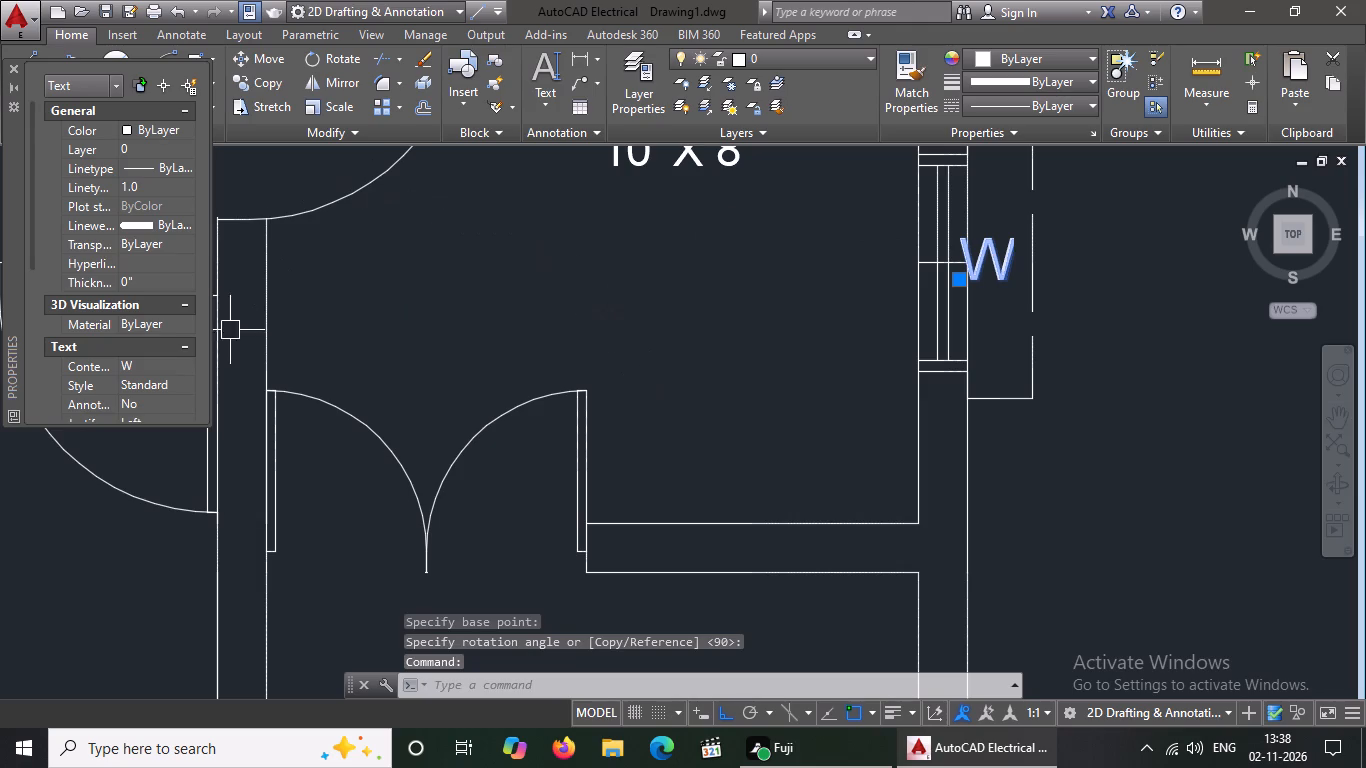
scroll(159, 357, down, 2)
click(178, 205)
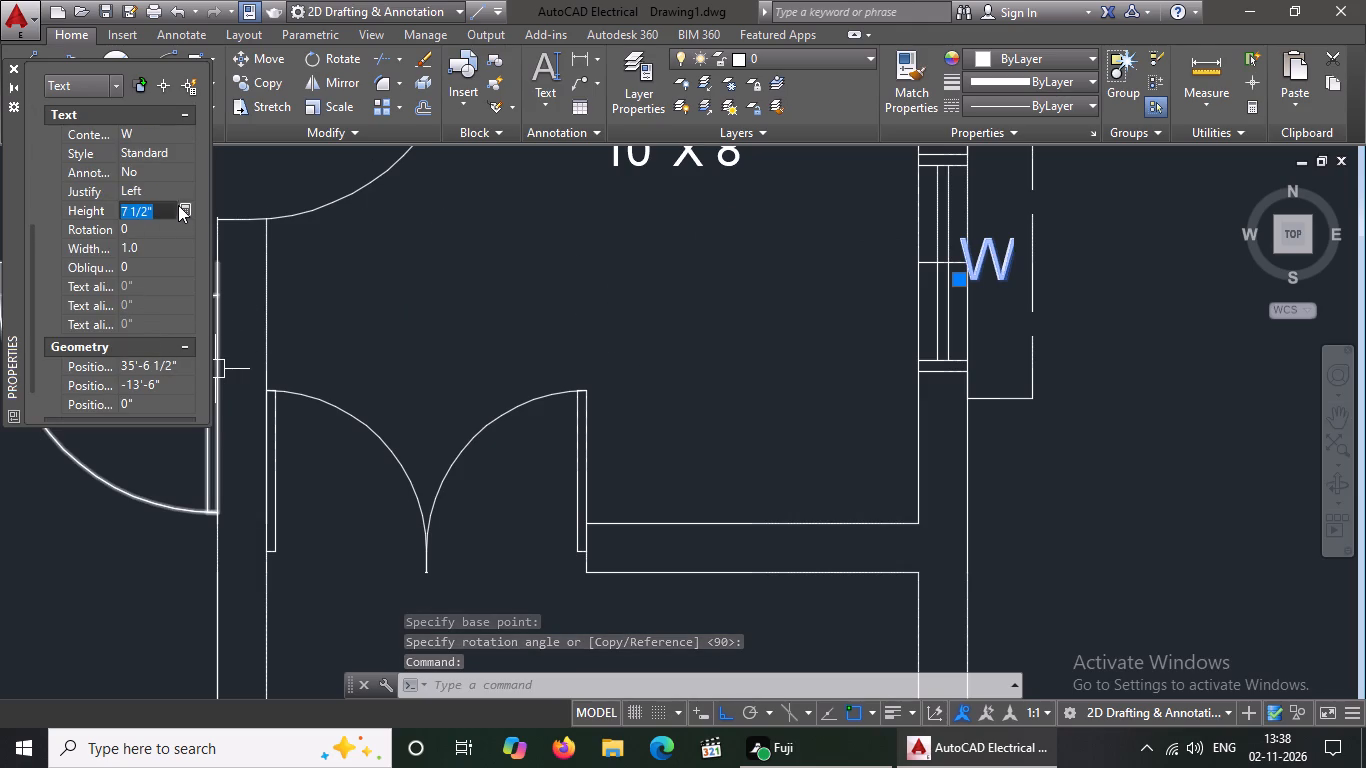
key(BackSpace)
key(BackSpace)
key(BackSpace)
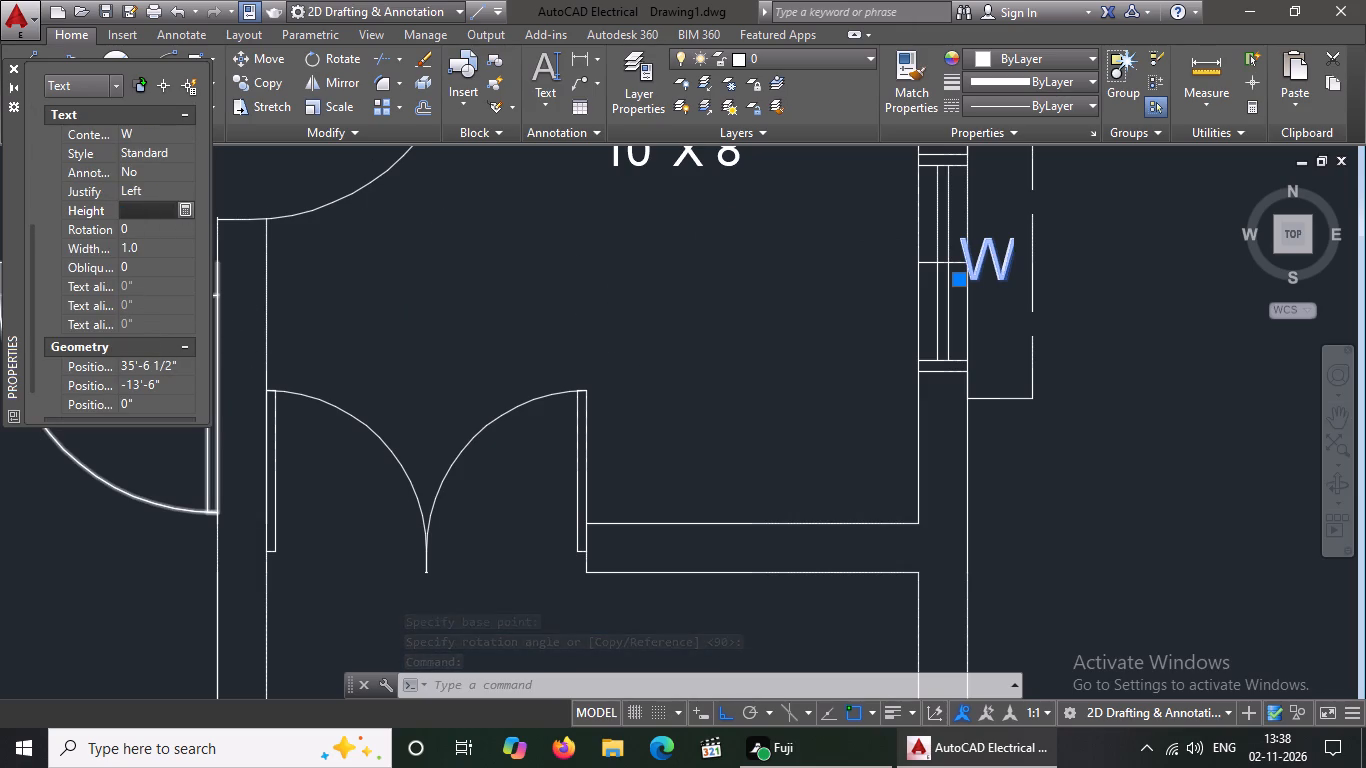
key(7)
key(shift+quotedbl)
key(Return)
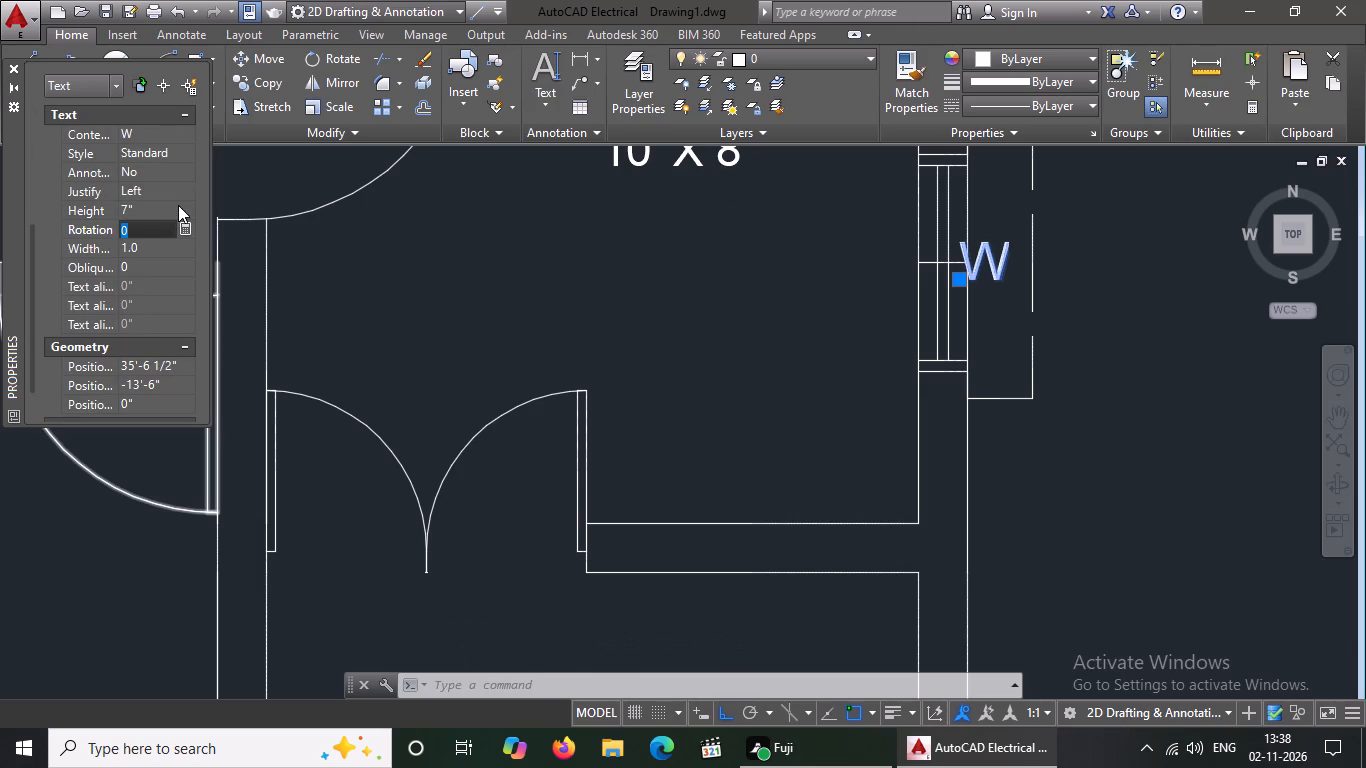
Move the W text 3" to the right into the drawing room window's projection outline, and close its properties.
scroll(972, 295, up, 1)
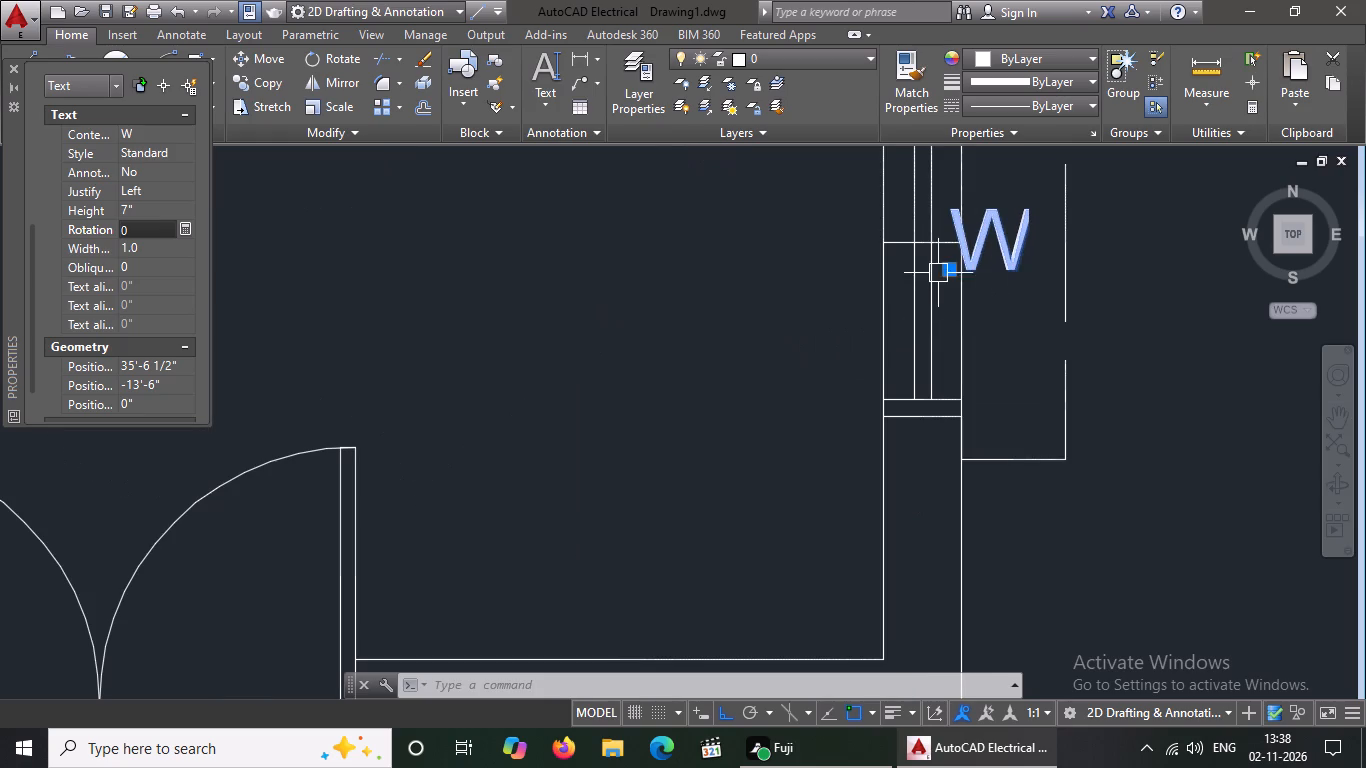
click(951, 266)
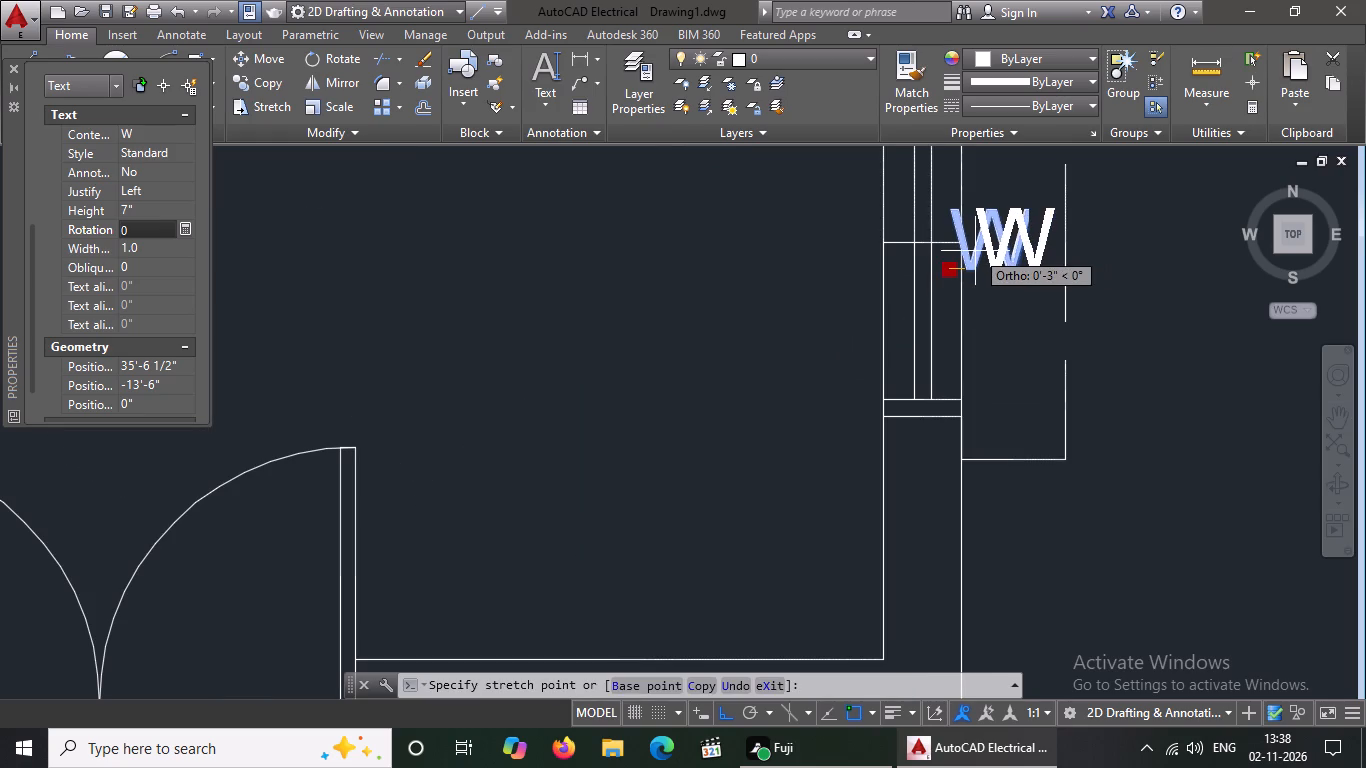
click(975, 251)
scroll(1069, 295, down, 3)
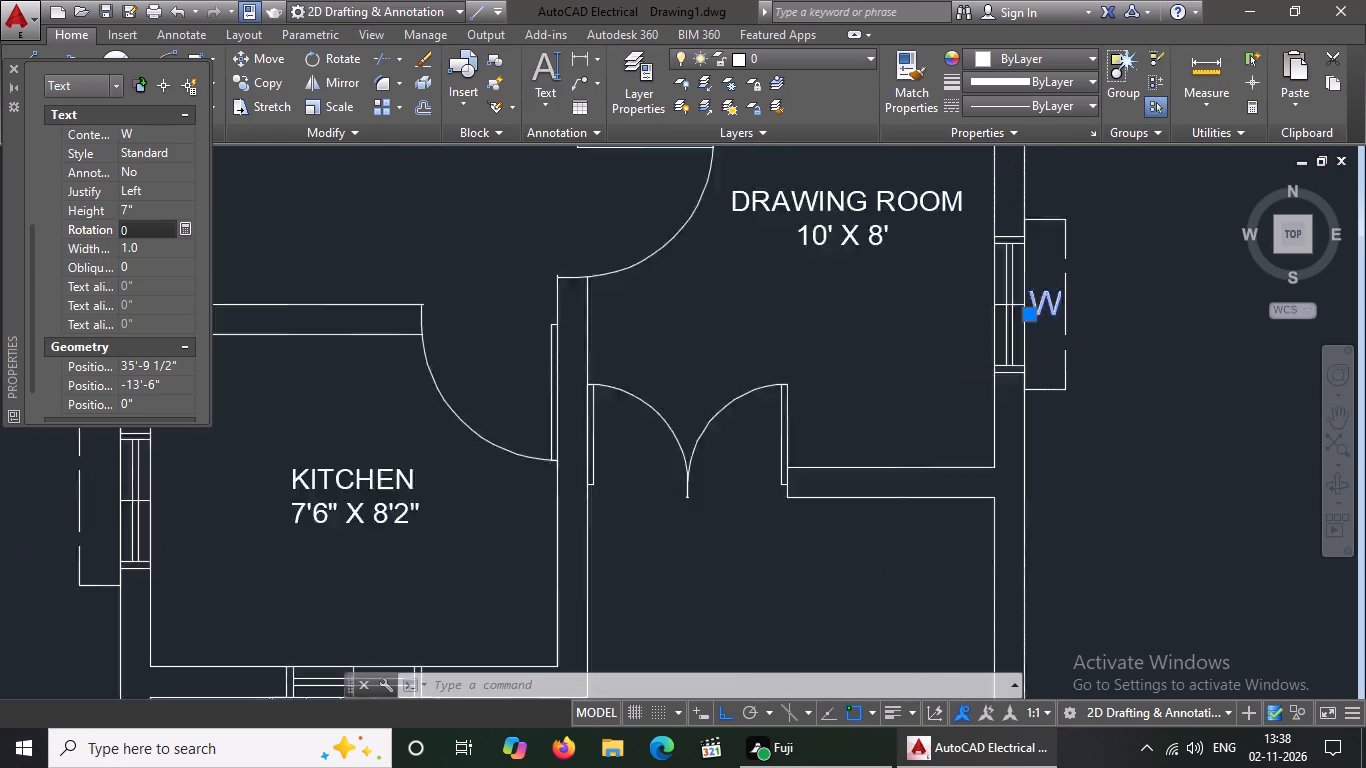
scroll(1062, 373, down, 1)
key(Escape)
key(Escape)
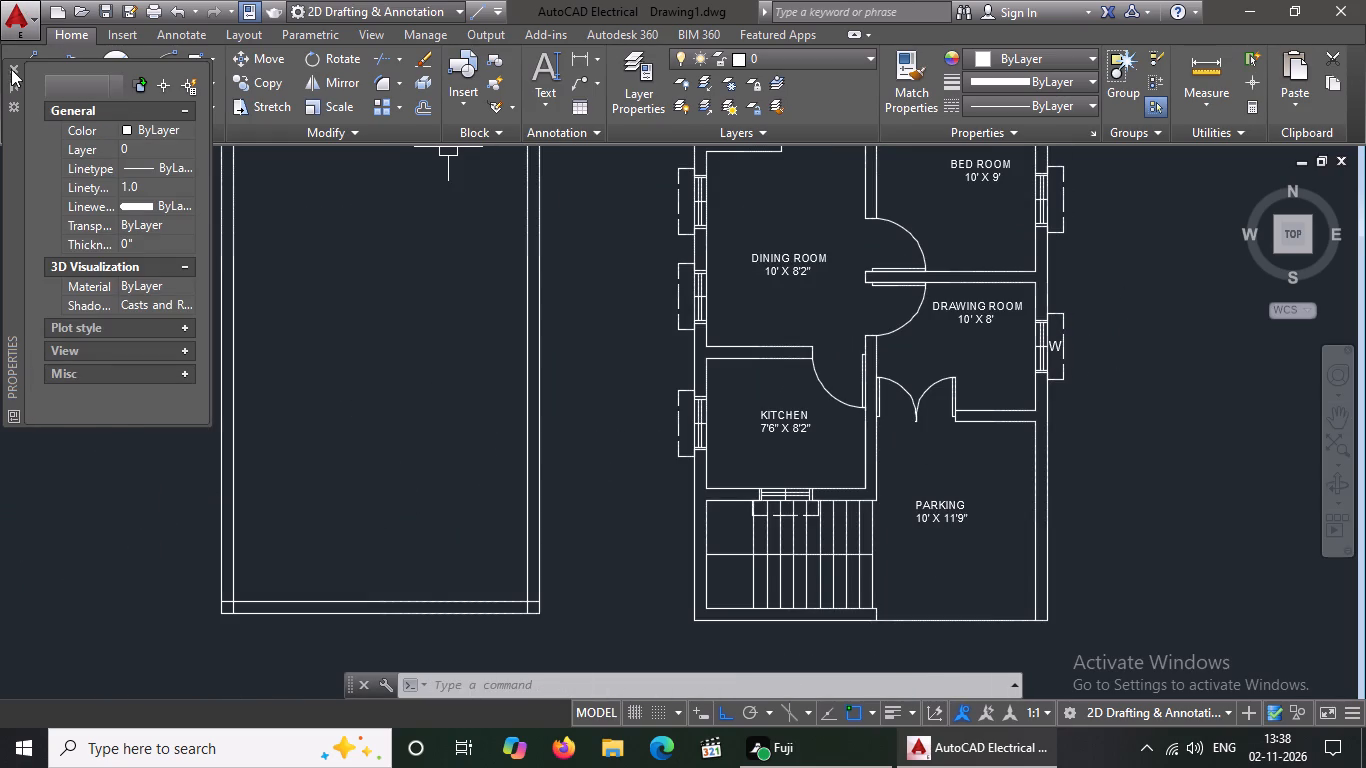
click(12, 69)
Copy the drawing room window's W straight up about 9'-3 1/2" into the projection outline of the adjacent bedroom's window.
scroll(1083, 371, down, 1)
scroll(1147, 297, up, 3)
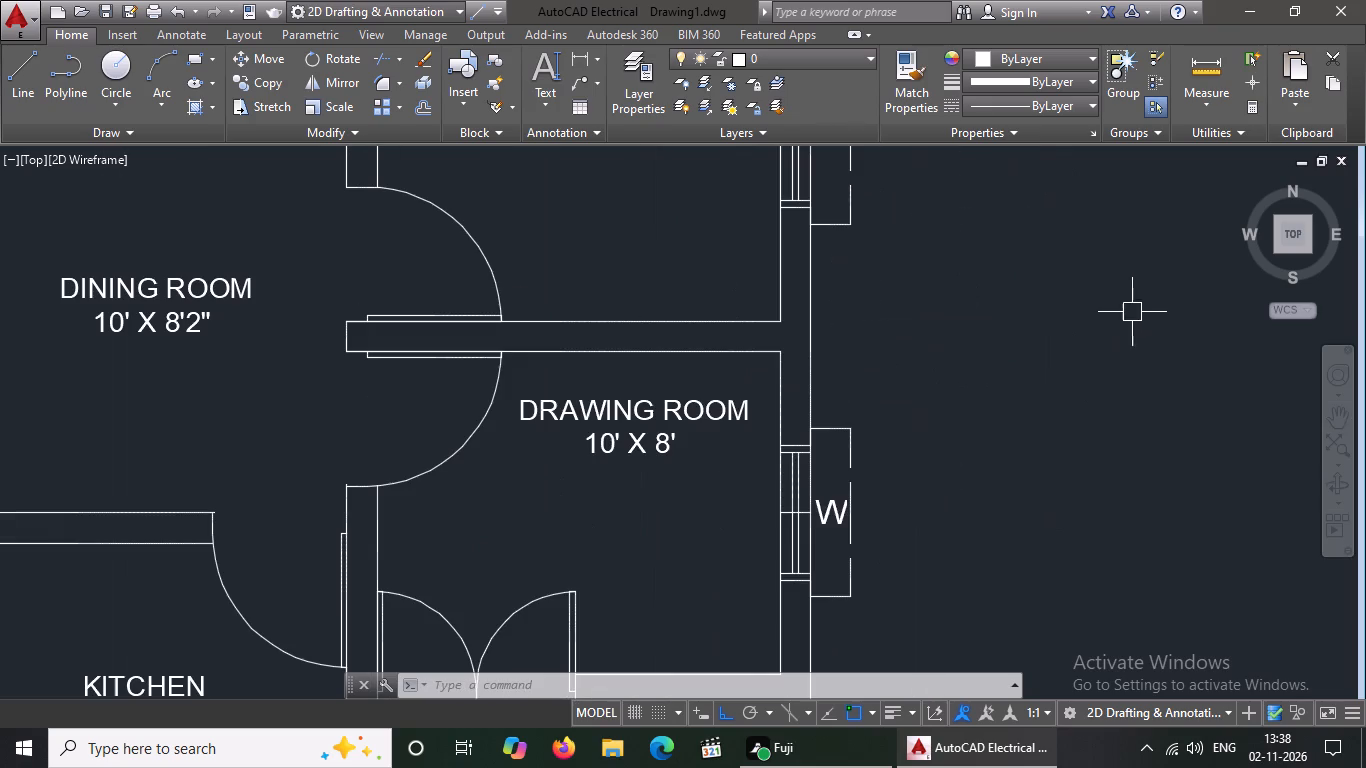
click(836, 510)
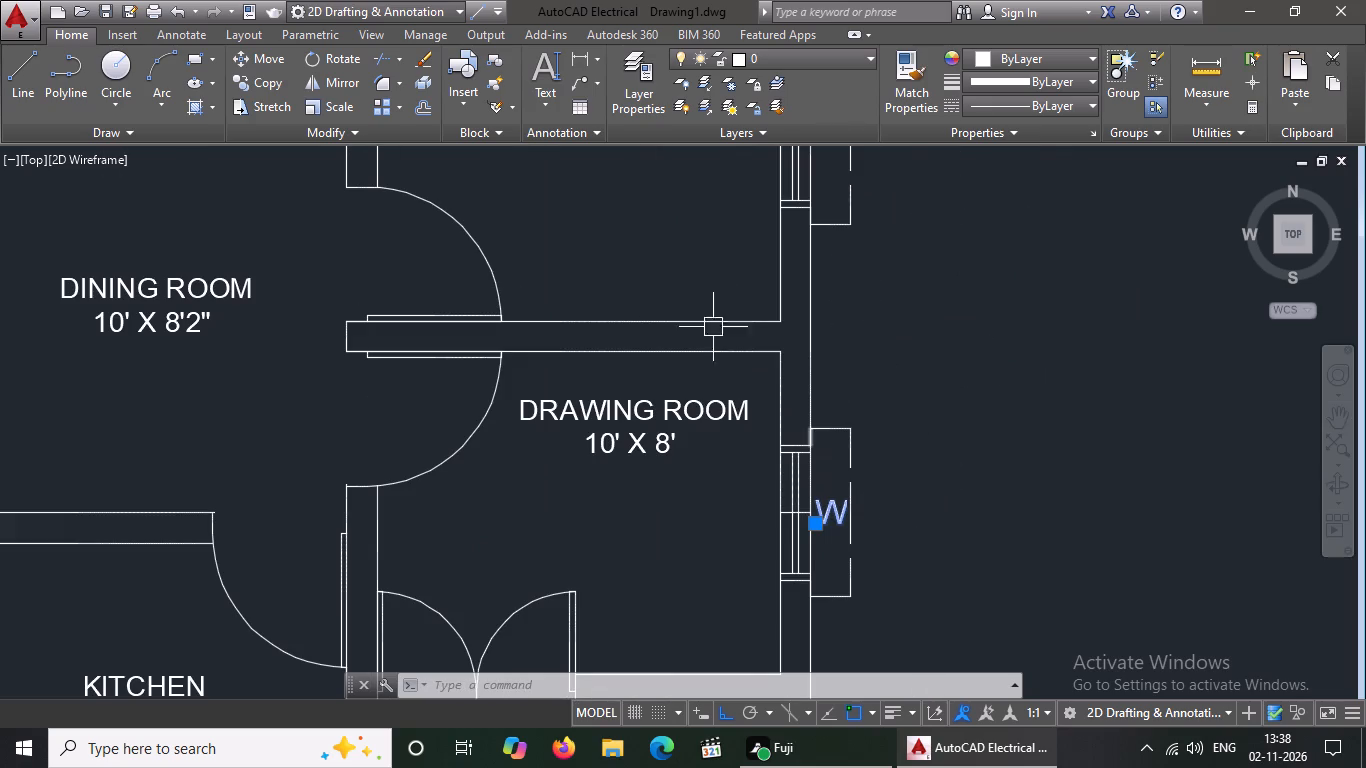
click(252, 80)
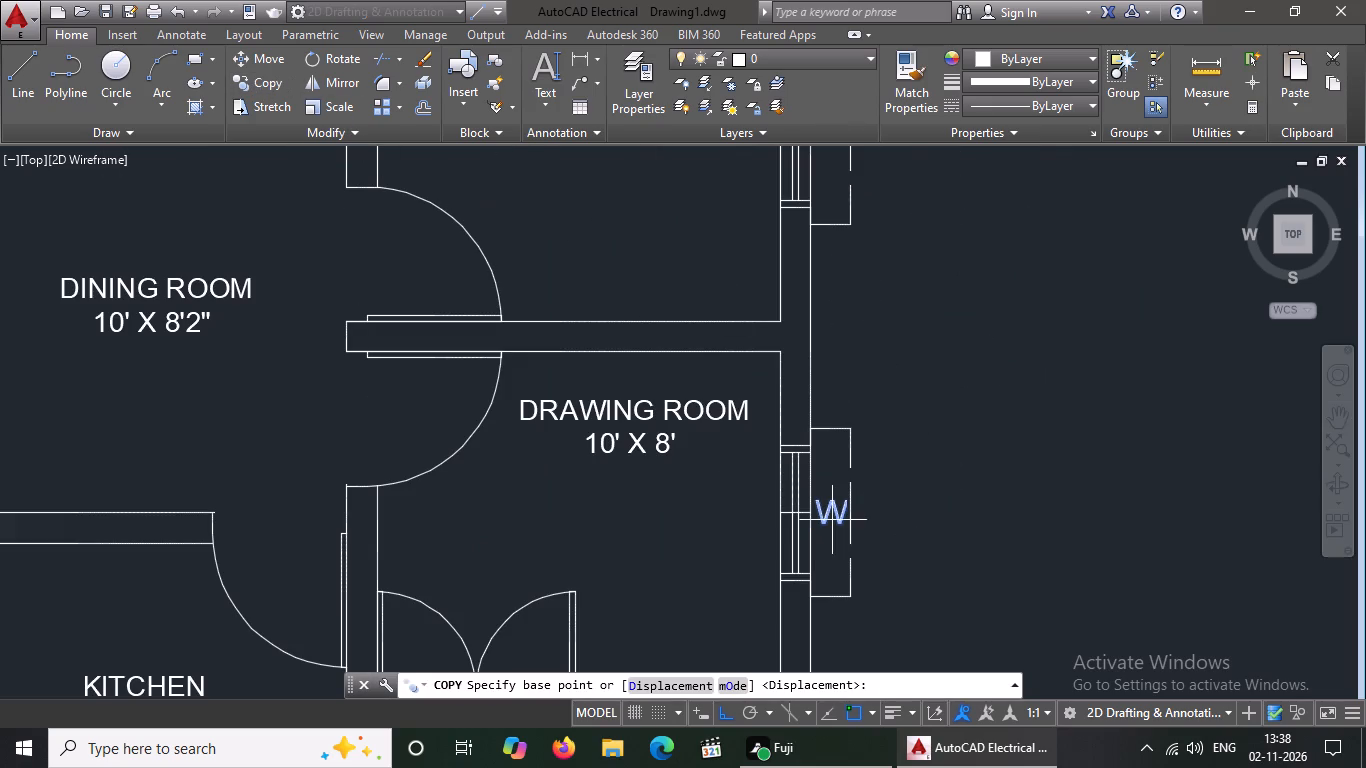
click(833, 515)
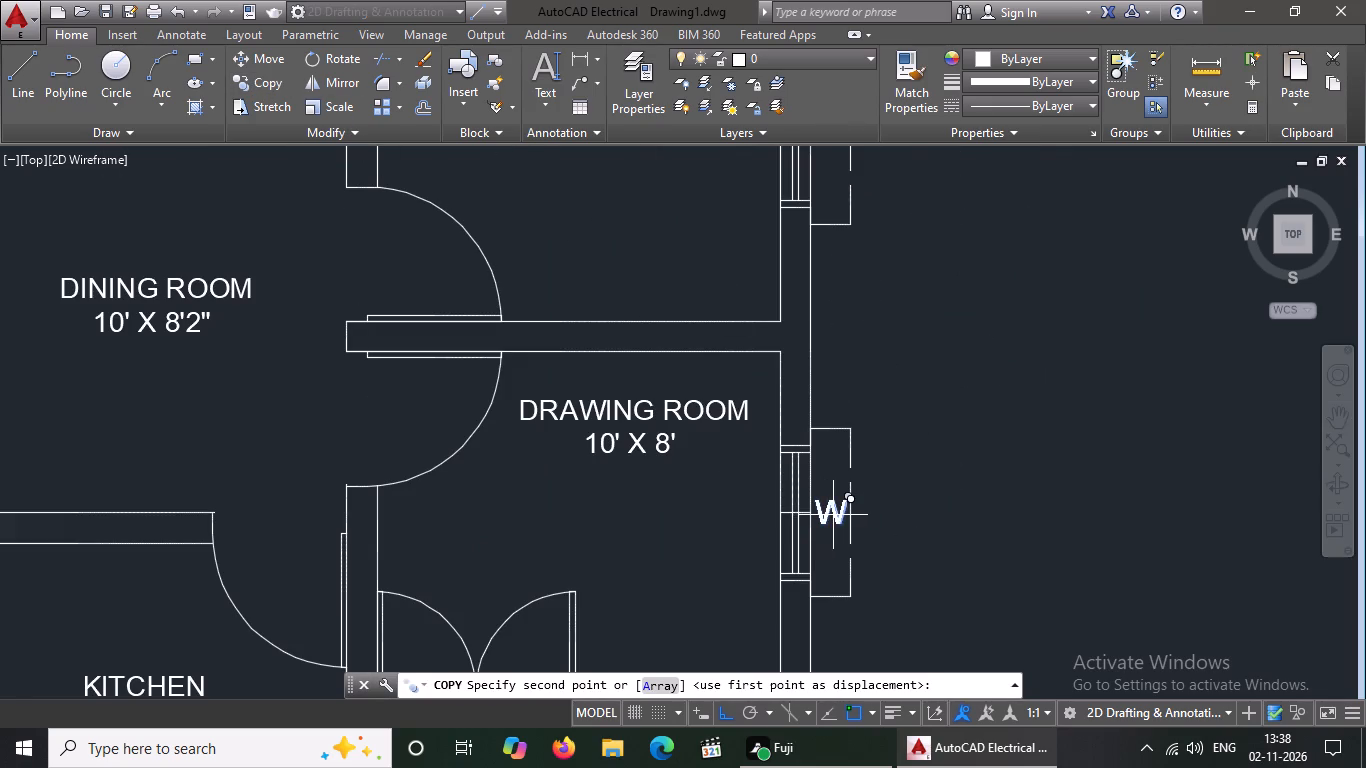
scroll(833, 515, down, 2)
scroll(823, 366, up, 4)
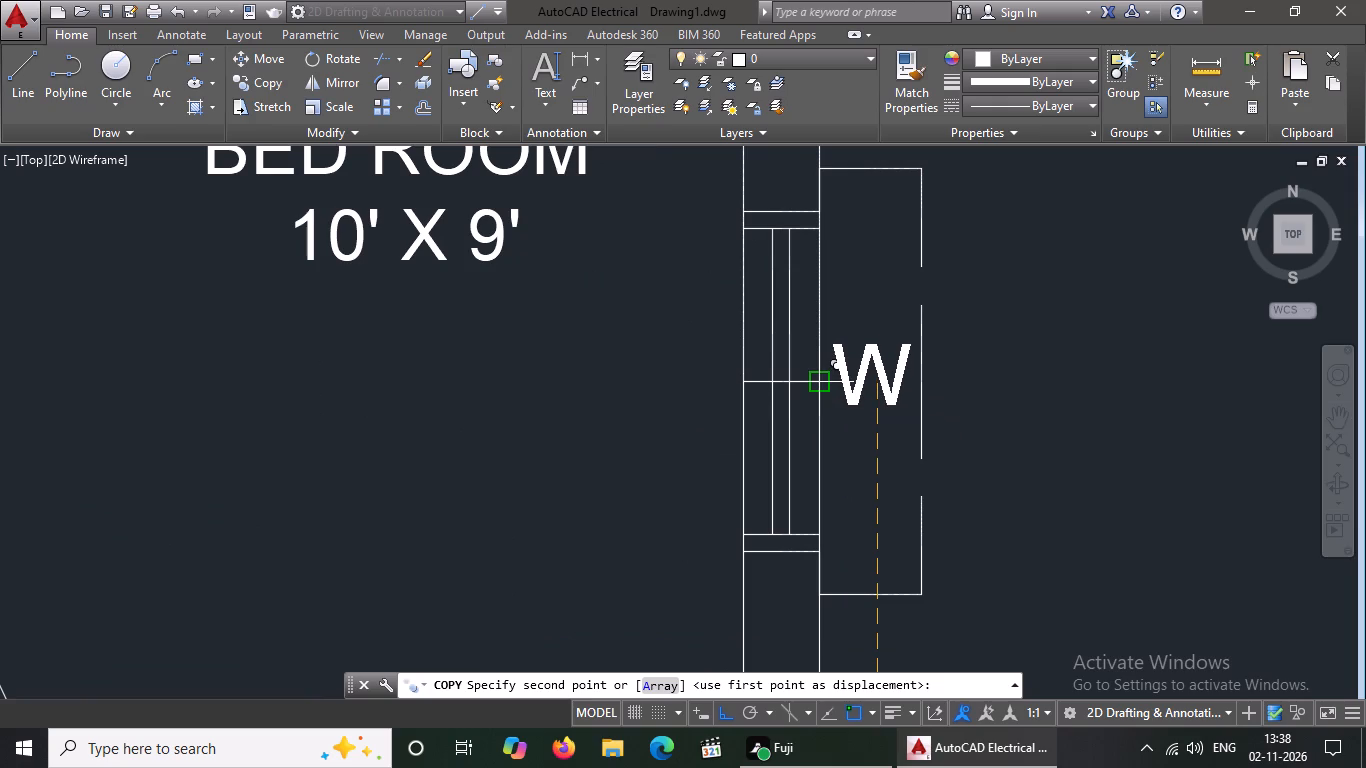
click(874, 382)
With Ortho turned off, place a W copy in the projection outline of the upper 10' X 9' bedroom's east window.
scroll(859, 474, down, 3)
scroll(845, 300, down, 3)
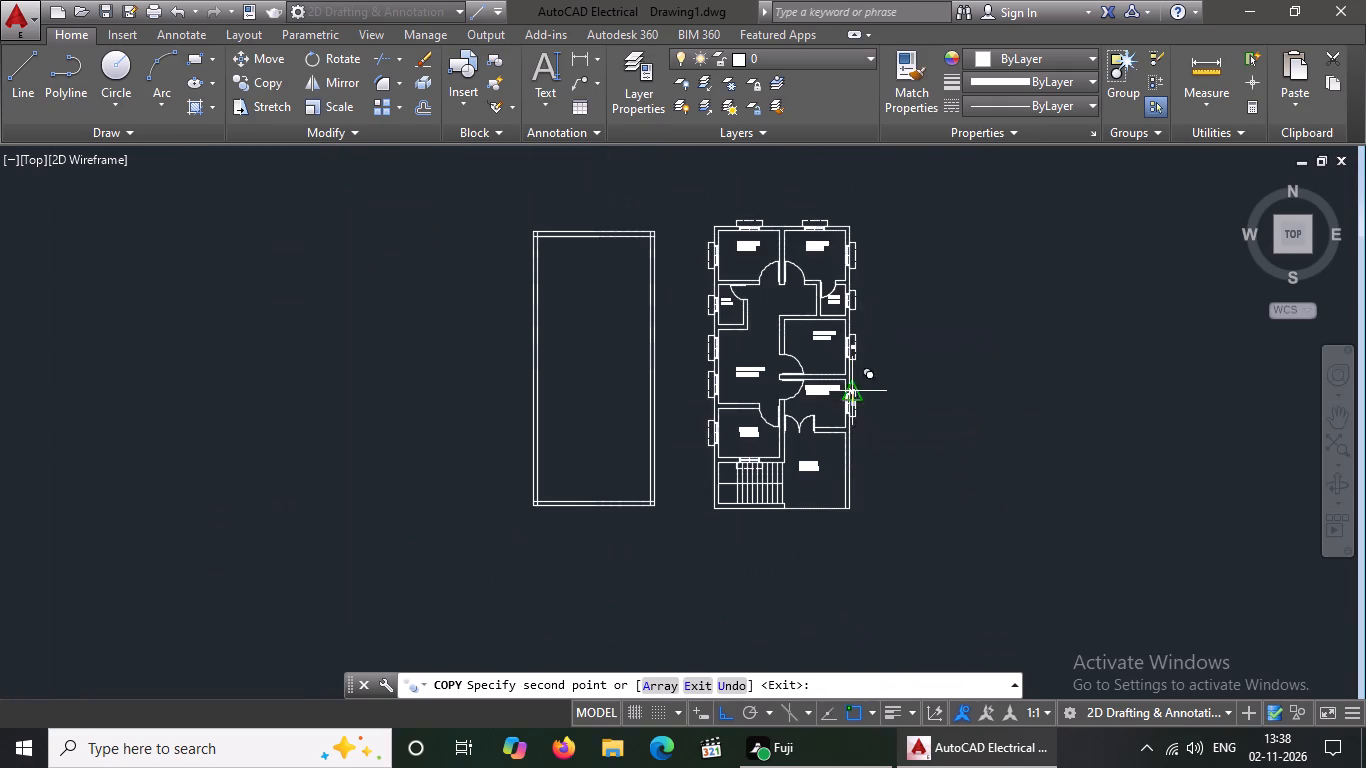
scroll(841, 351, up, 2)
scroll(847, 360, down, 3)
scroll(834, 291, up, 5)
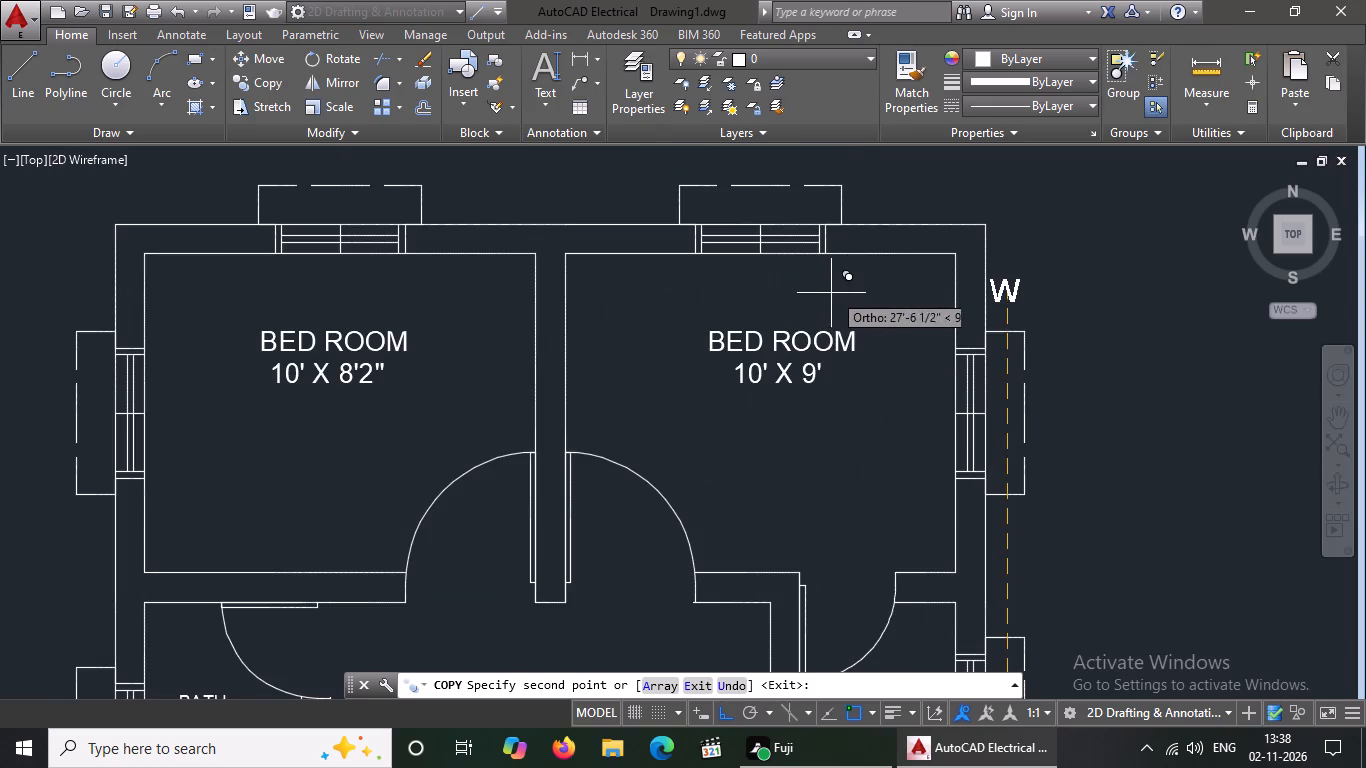
click(727, 703)
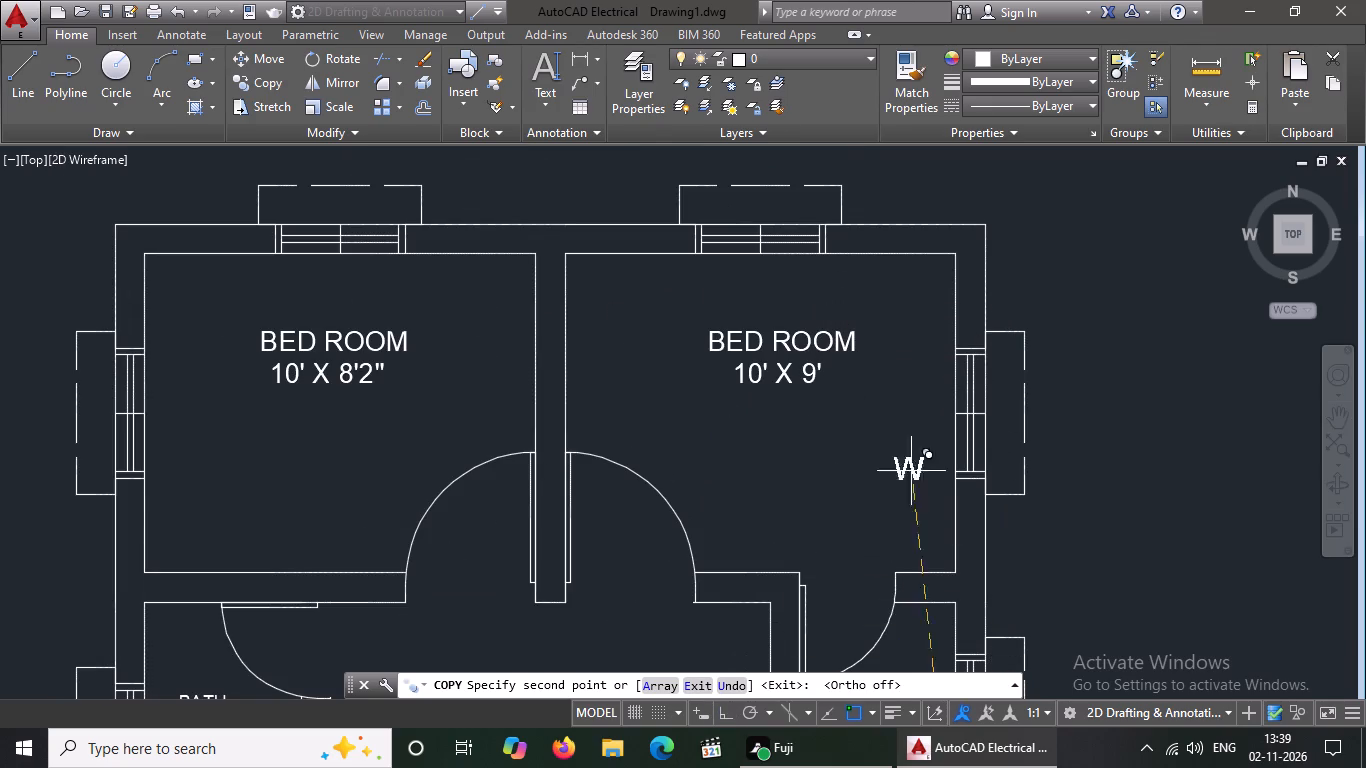
scroll(932, 443, down, 2)
scroll(955, 447, up, 2)
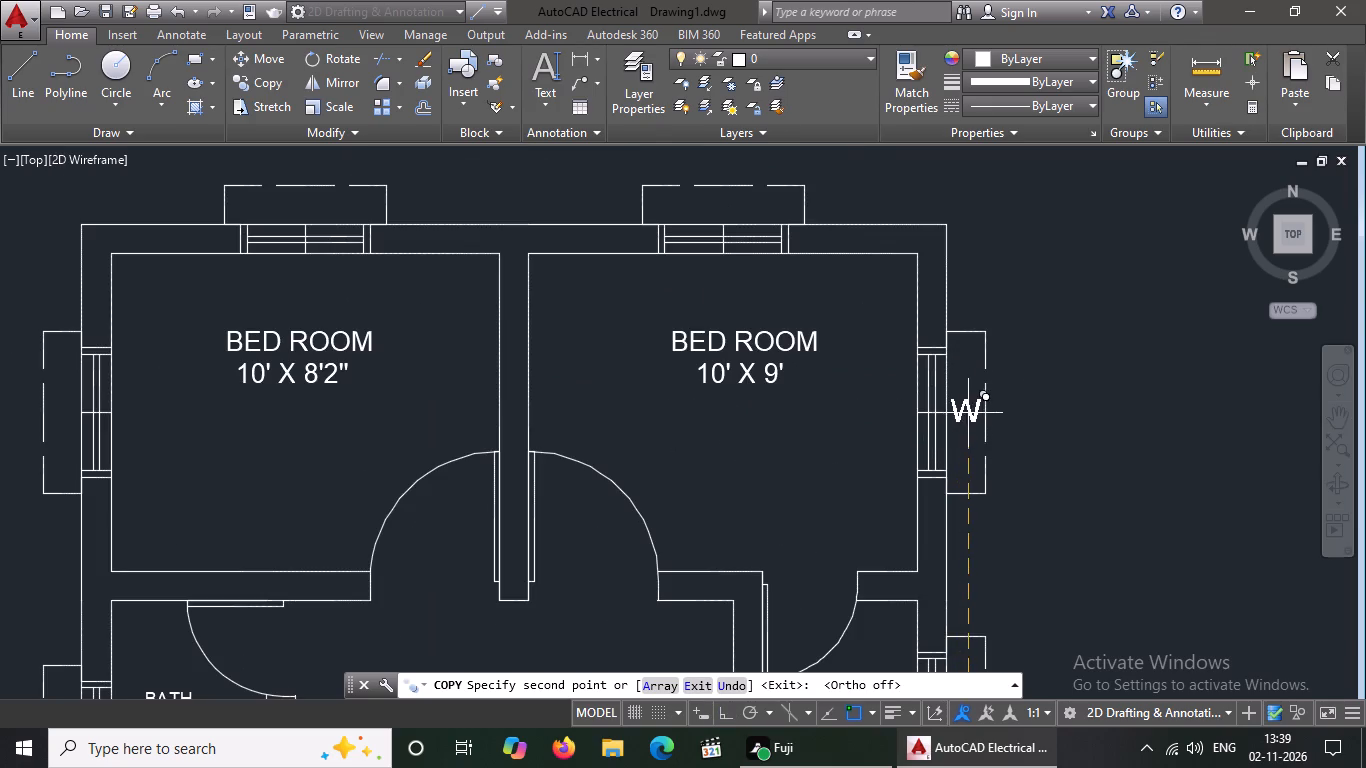
scroll(966, 420, up, 2)
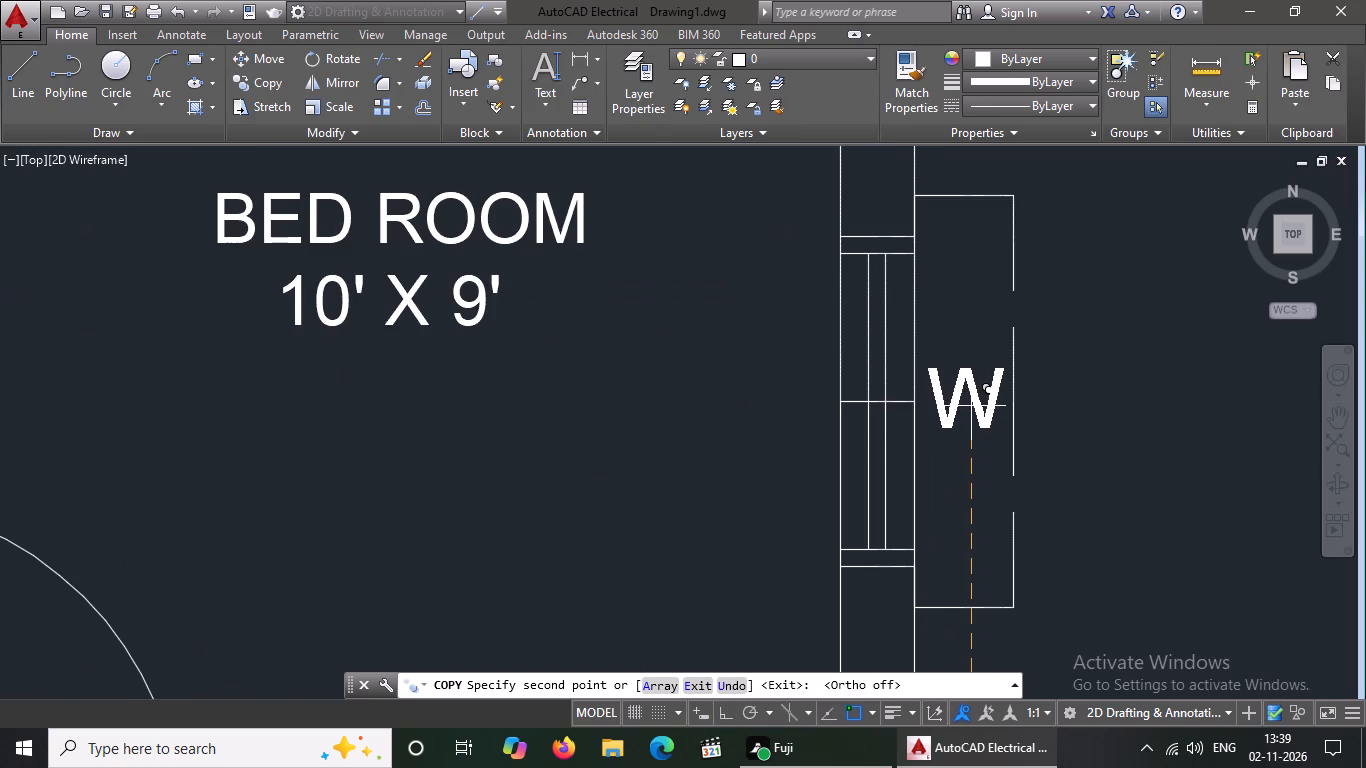
drag(972, 405, 966, 417)
Place W copies in the projection outlines of the two north windows of the upper bedrooms.
scroll(933, 441, down, 4)
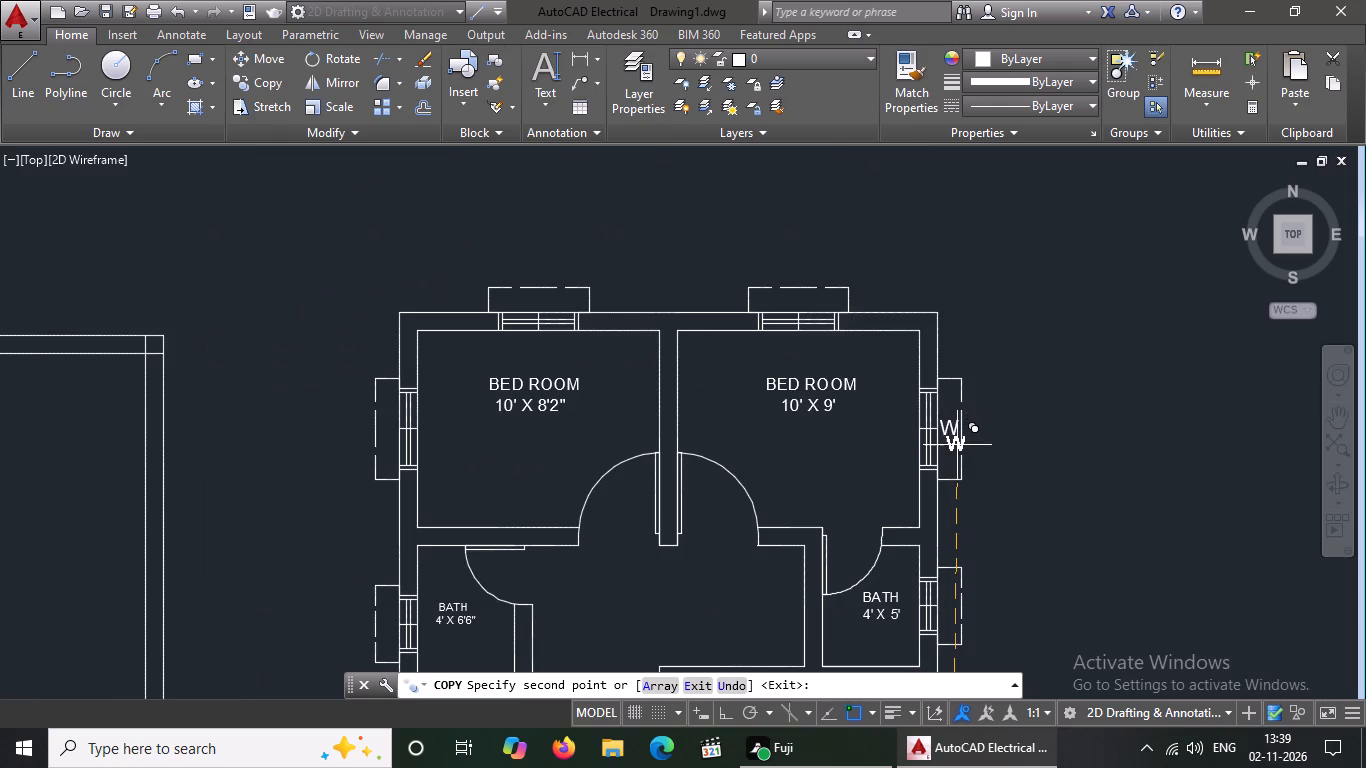
scroll(822, 317, up, 3)
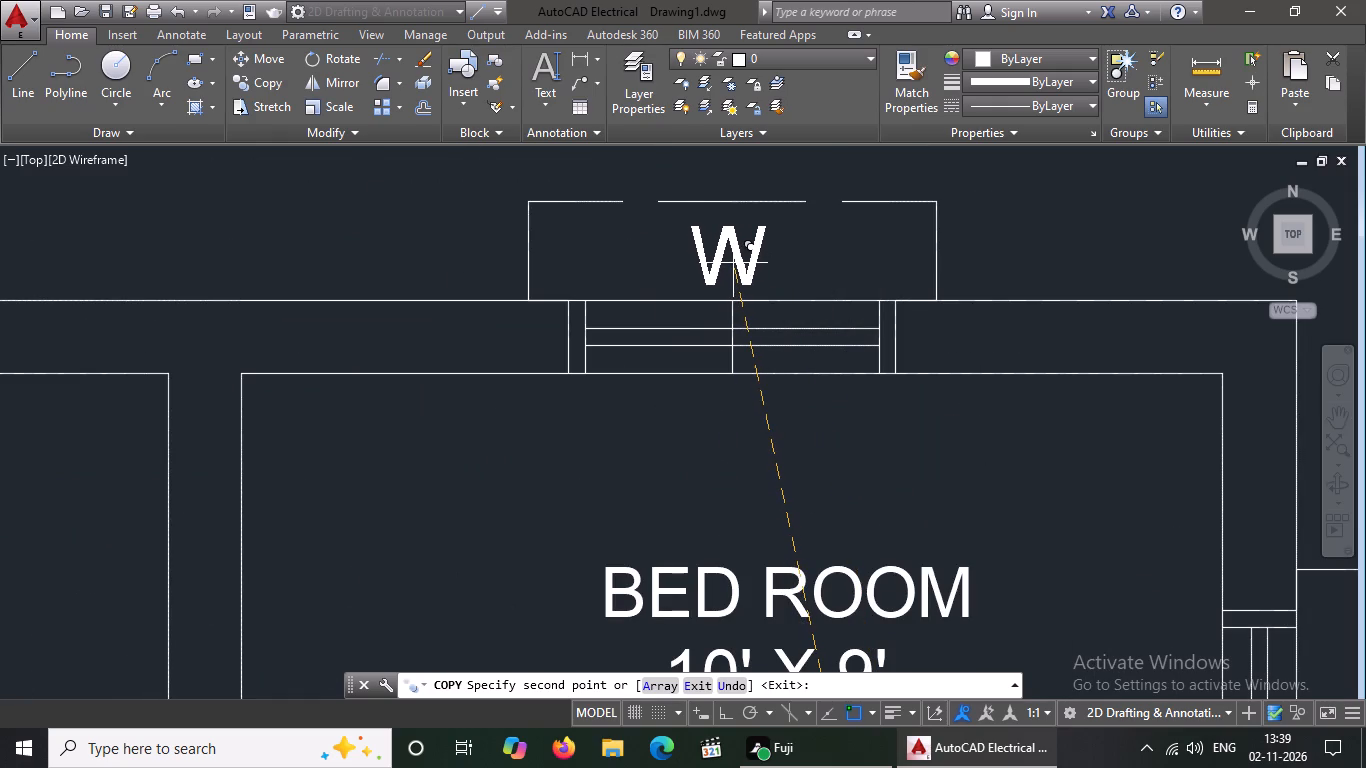
click(733, 262)
scroll(805, 286, down, 4)
scroll(543, 293, up, 4)
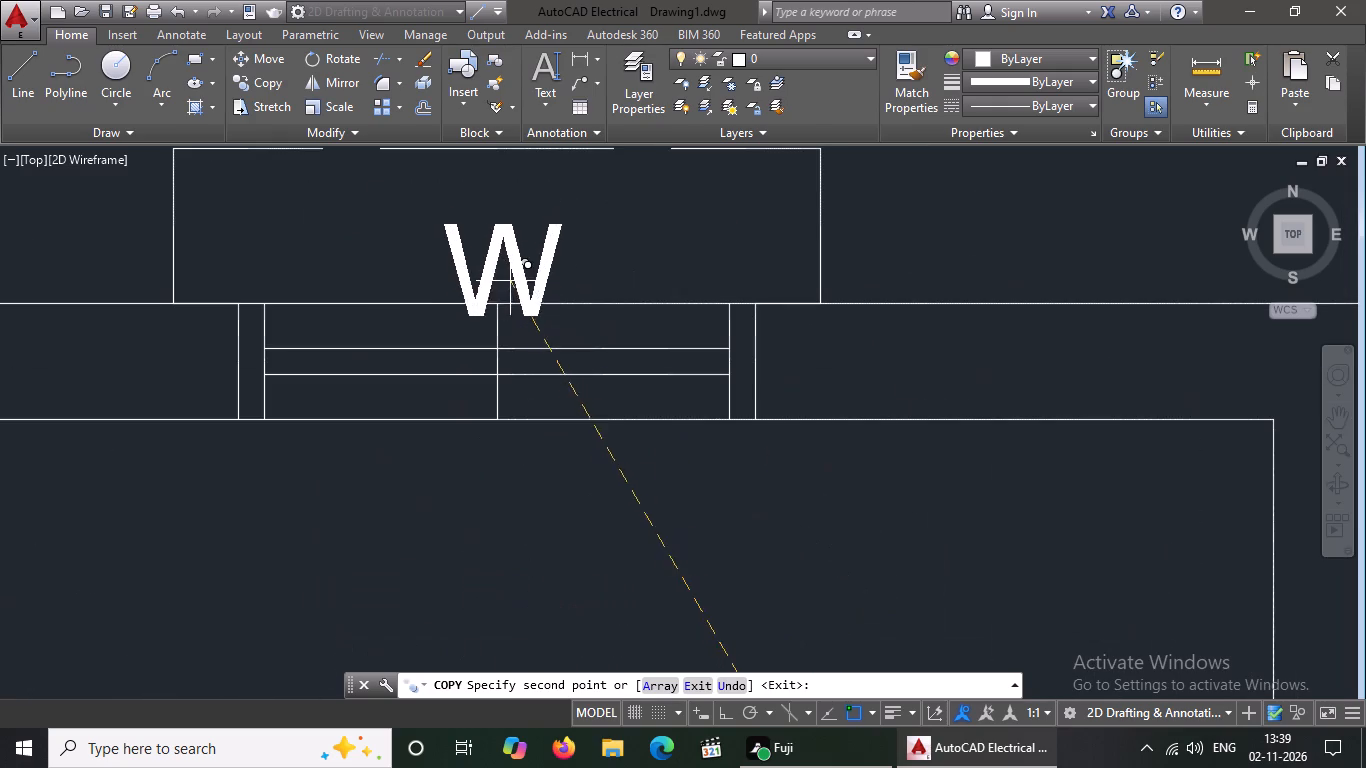
click(503, 238)
Place a W copy in the projection outline of the 10' X 8'2" bedroom's west window.
scroll(512, 244, down, 4)
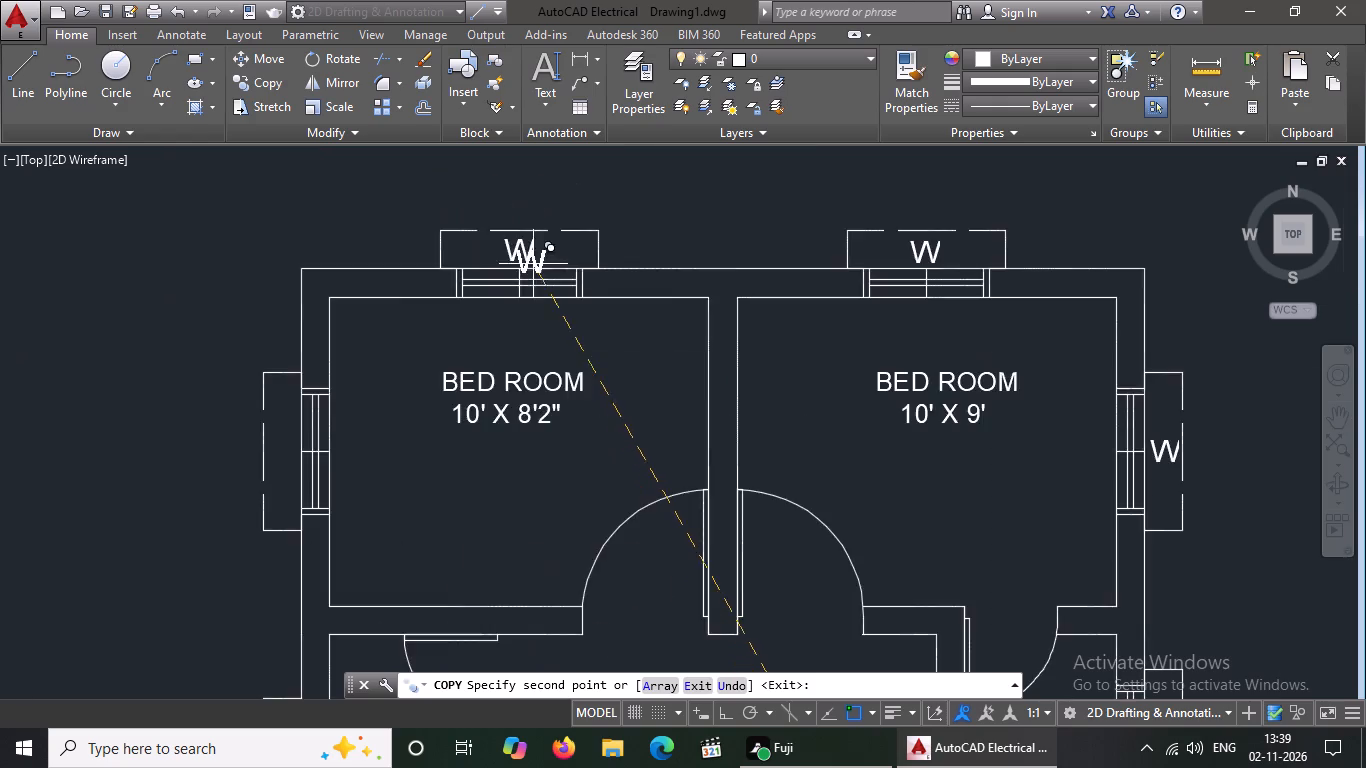
scroll(542, 269, down, 3)
scroll(452, 321, up, 5)
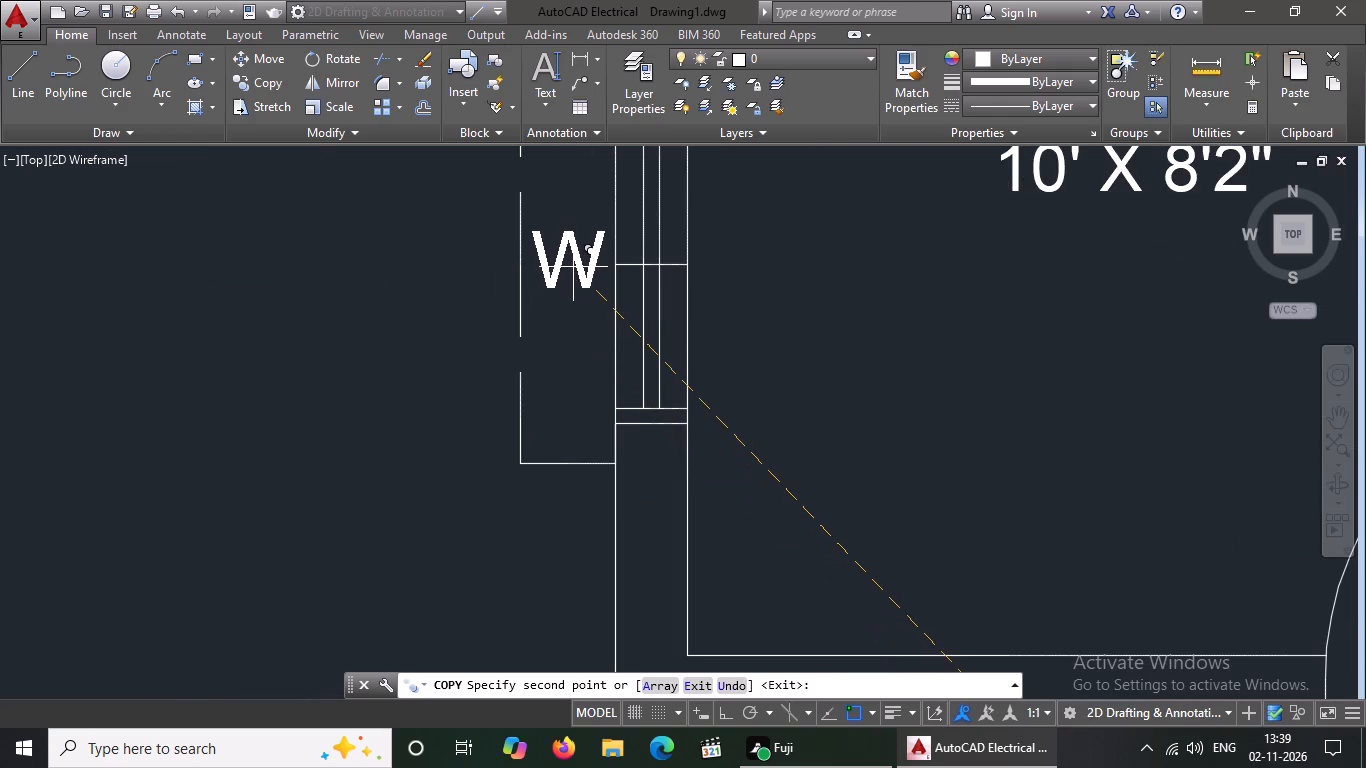
click(575, 264)
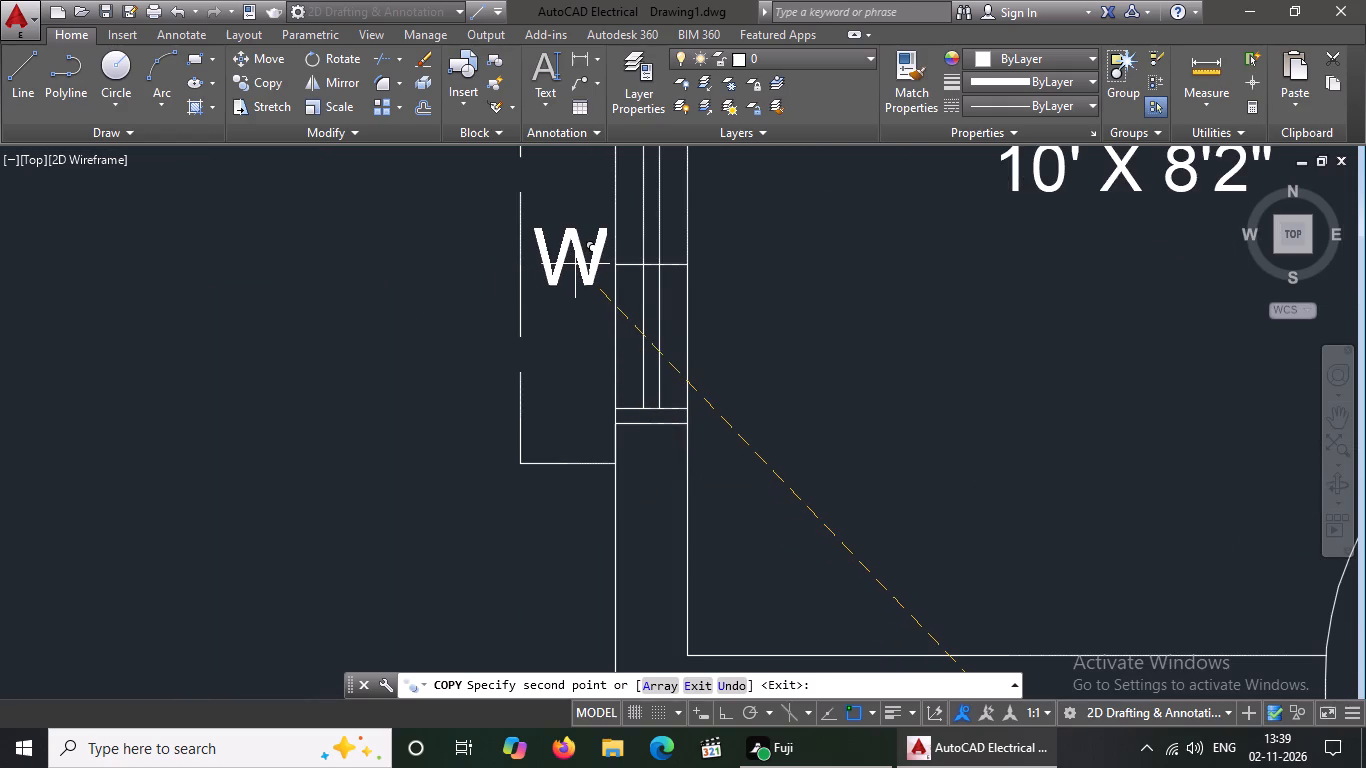
Place W copies in the projection outlines of the dining room's two west windows.
scroll(575, 264, down, 4)
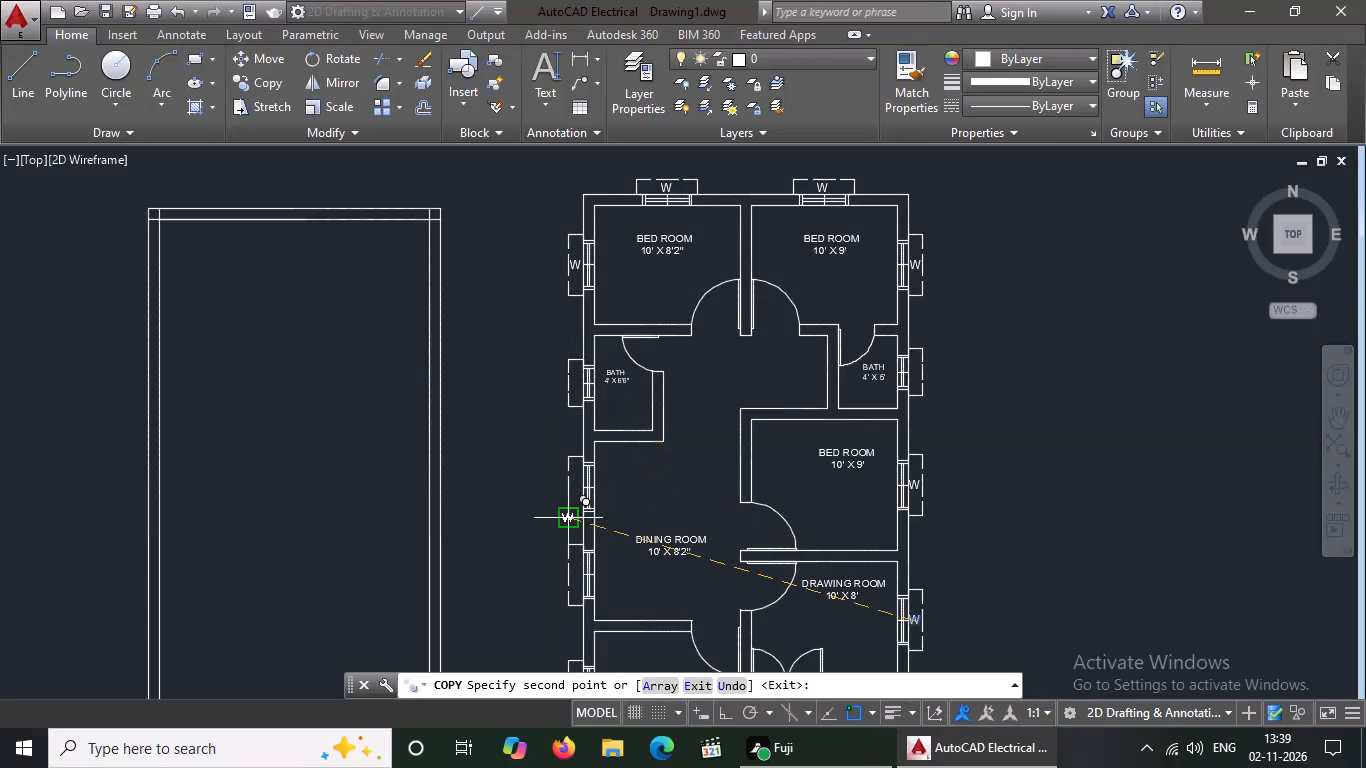
scroll(582, 469, down, 2)
scroll(588, 543, up, 2)
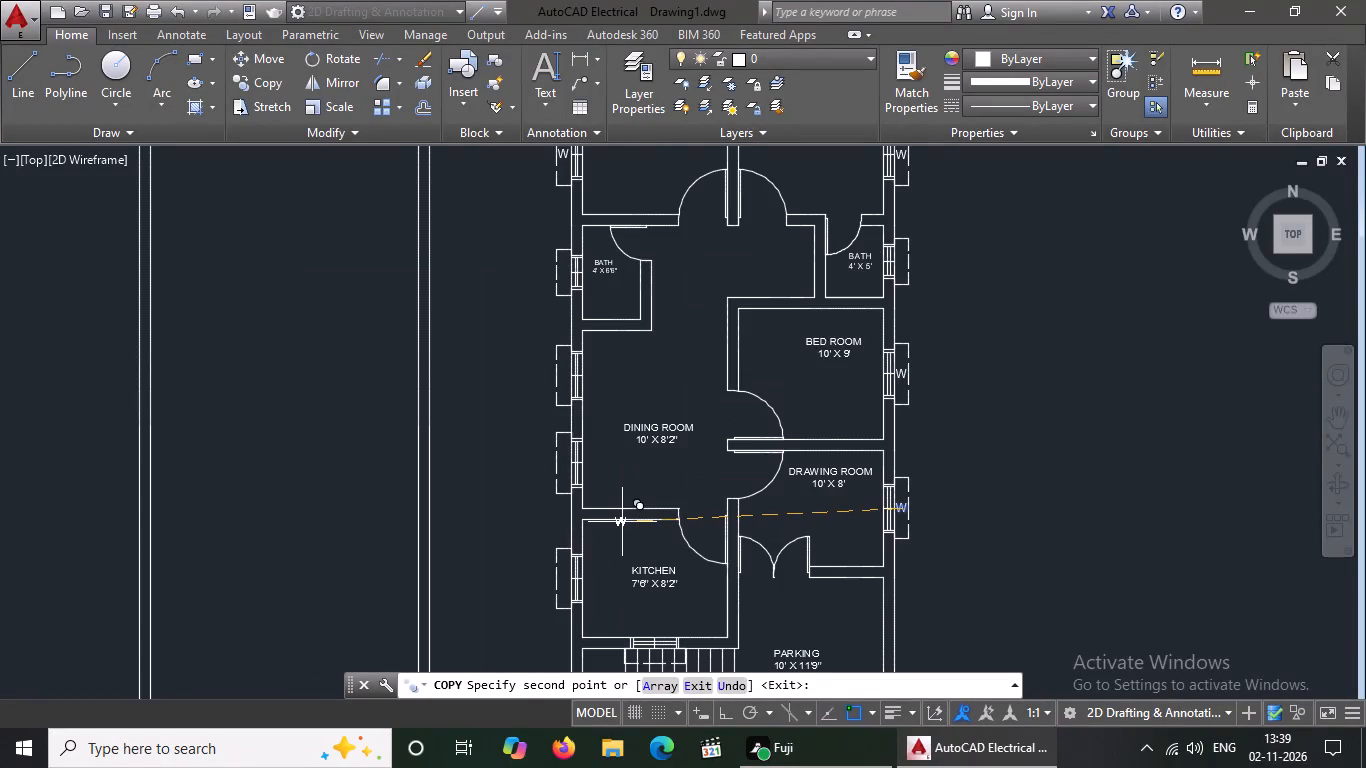
scroll(573, 364, up, 4)
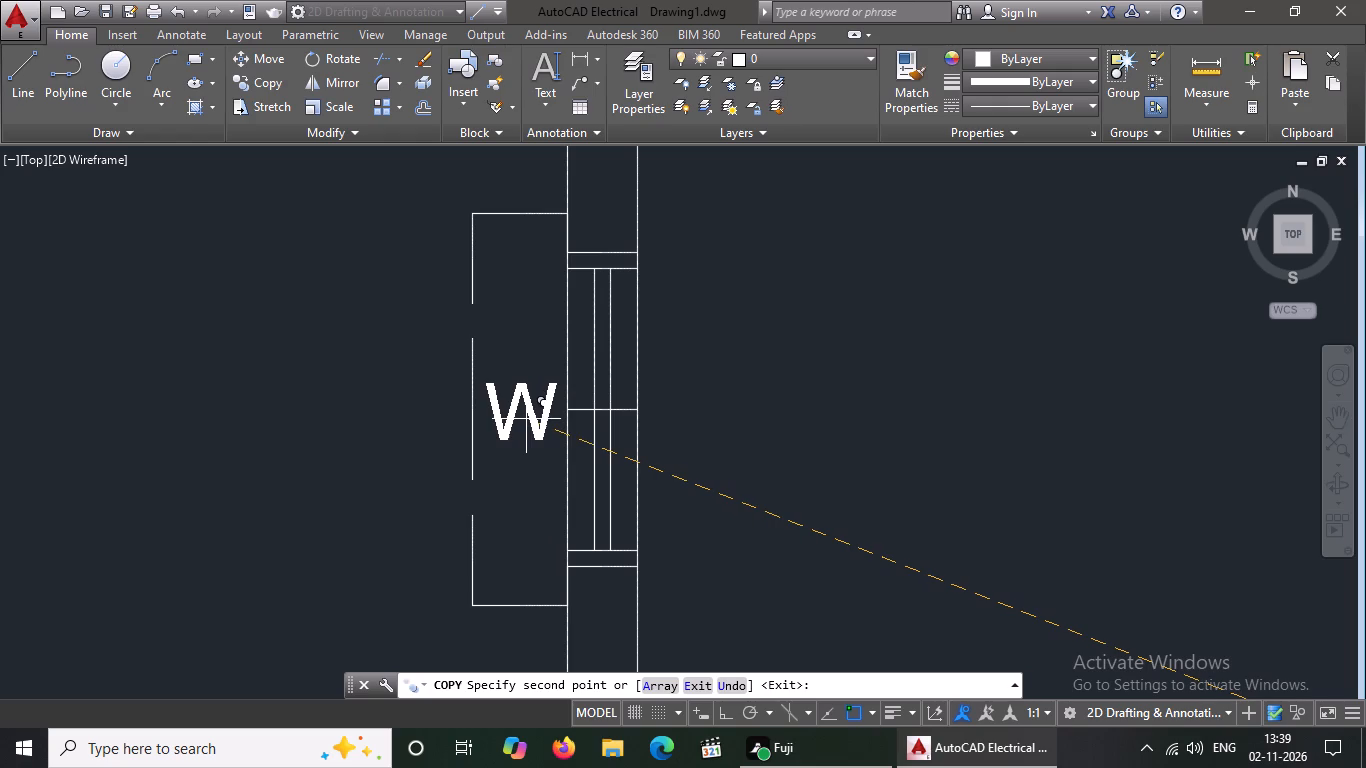
click(526, 419)
scroll(527, 369, down, 4)
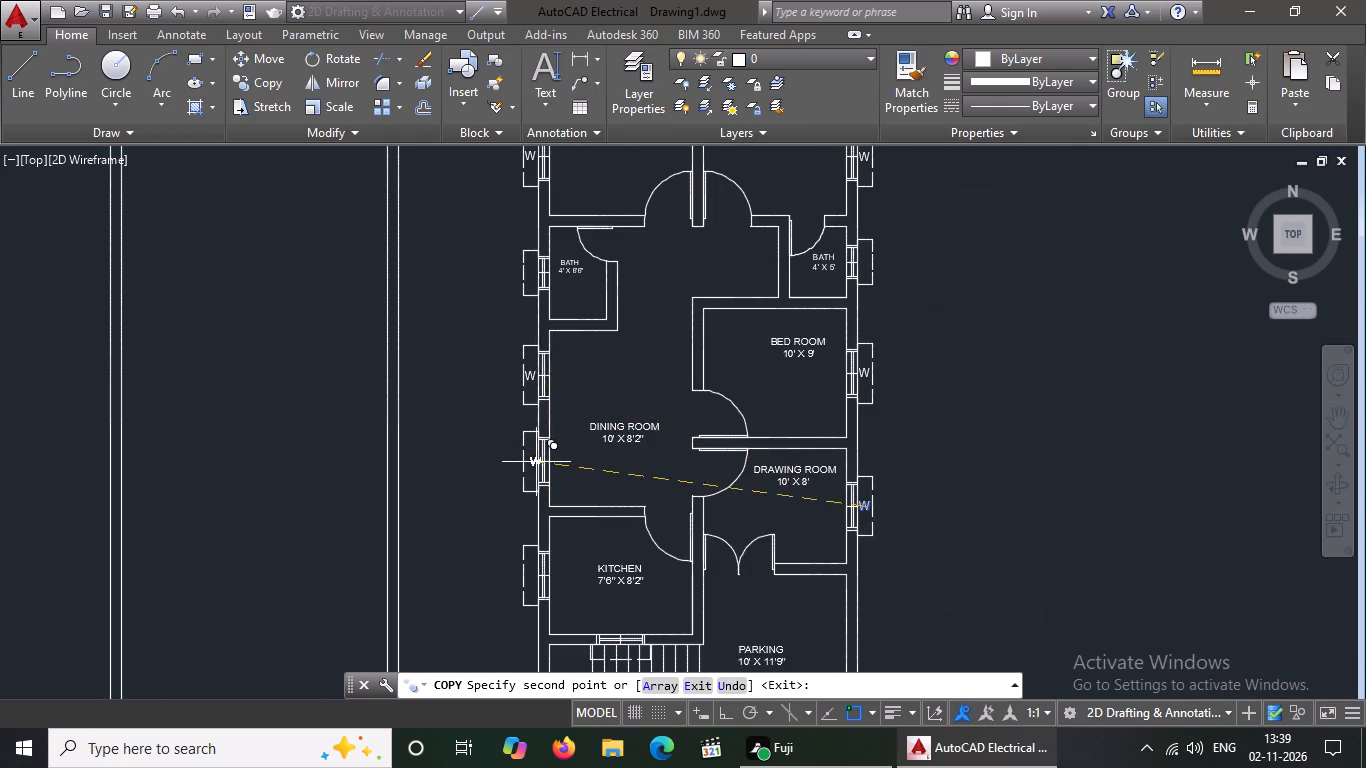
scroll(536, 462, up, 6)
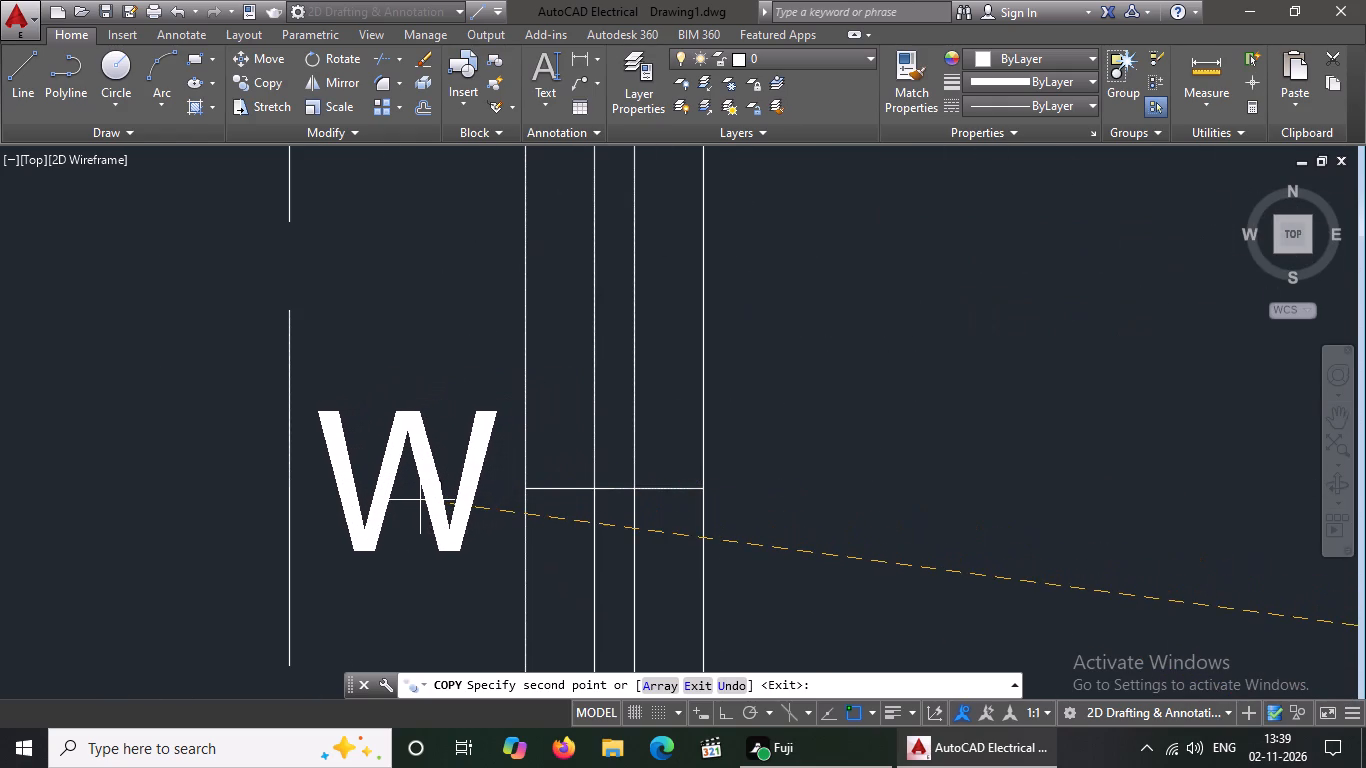
click(420, 496)
Place a W copy in the projection outline of the kitchen's west window.
scroll(451, 373, down, 4)
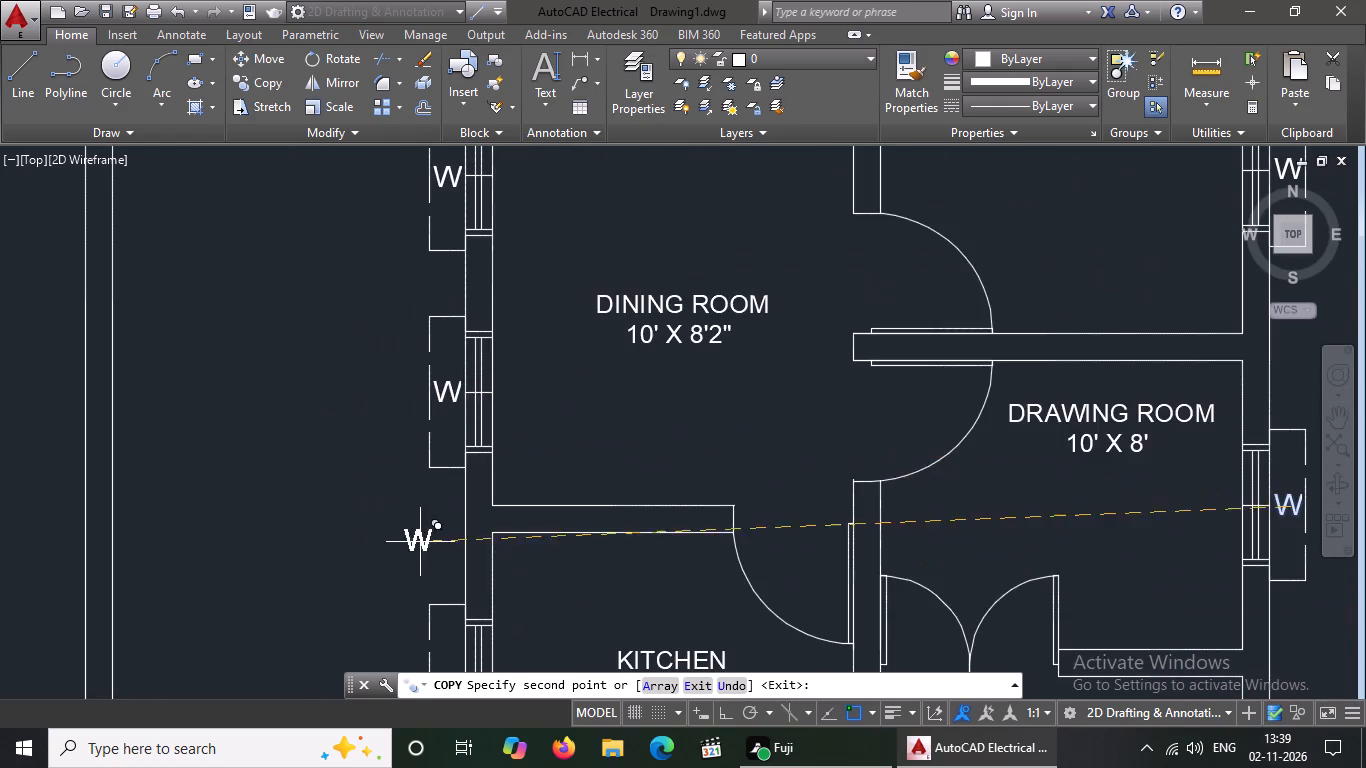
scroll(459, 423, down, 3)
scroll(451, 502, up, 6)
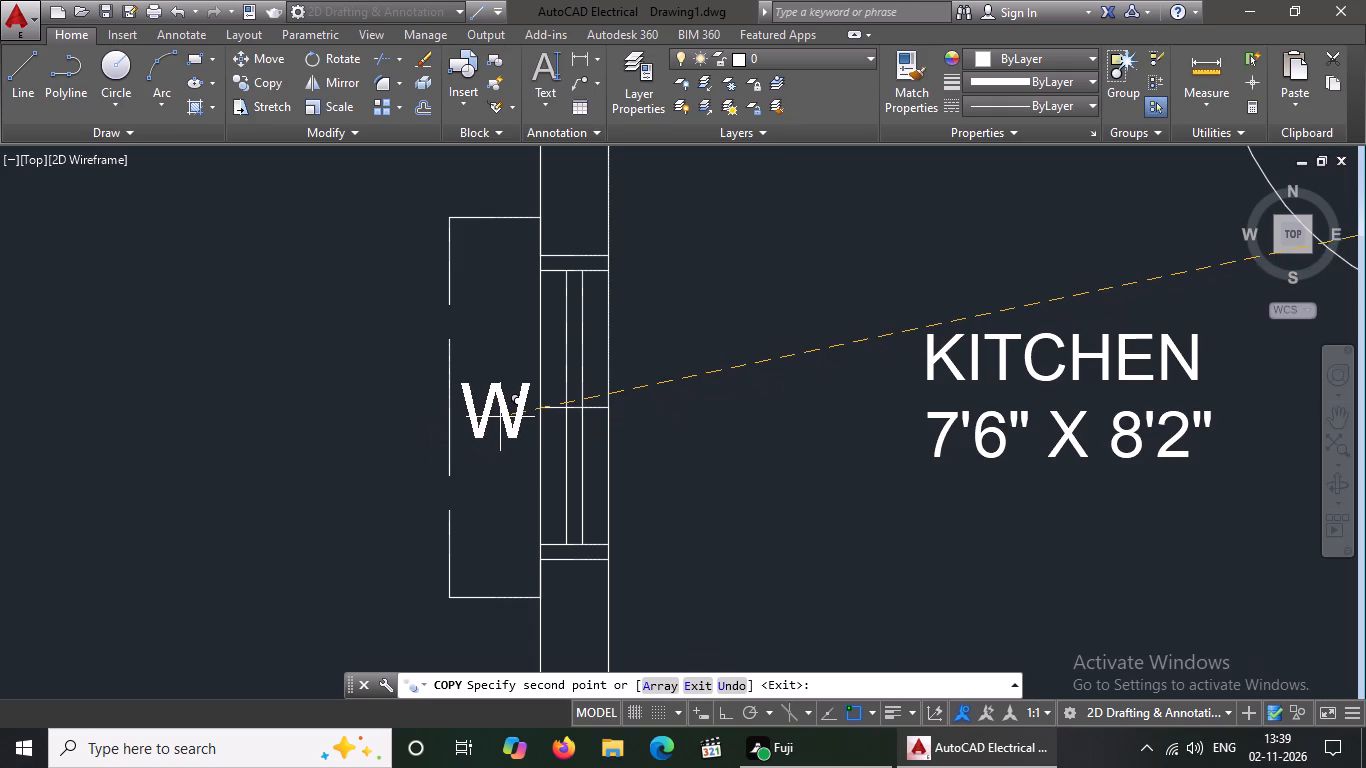
click(501, 416)
scroll(522, 385, down, 4)
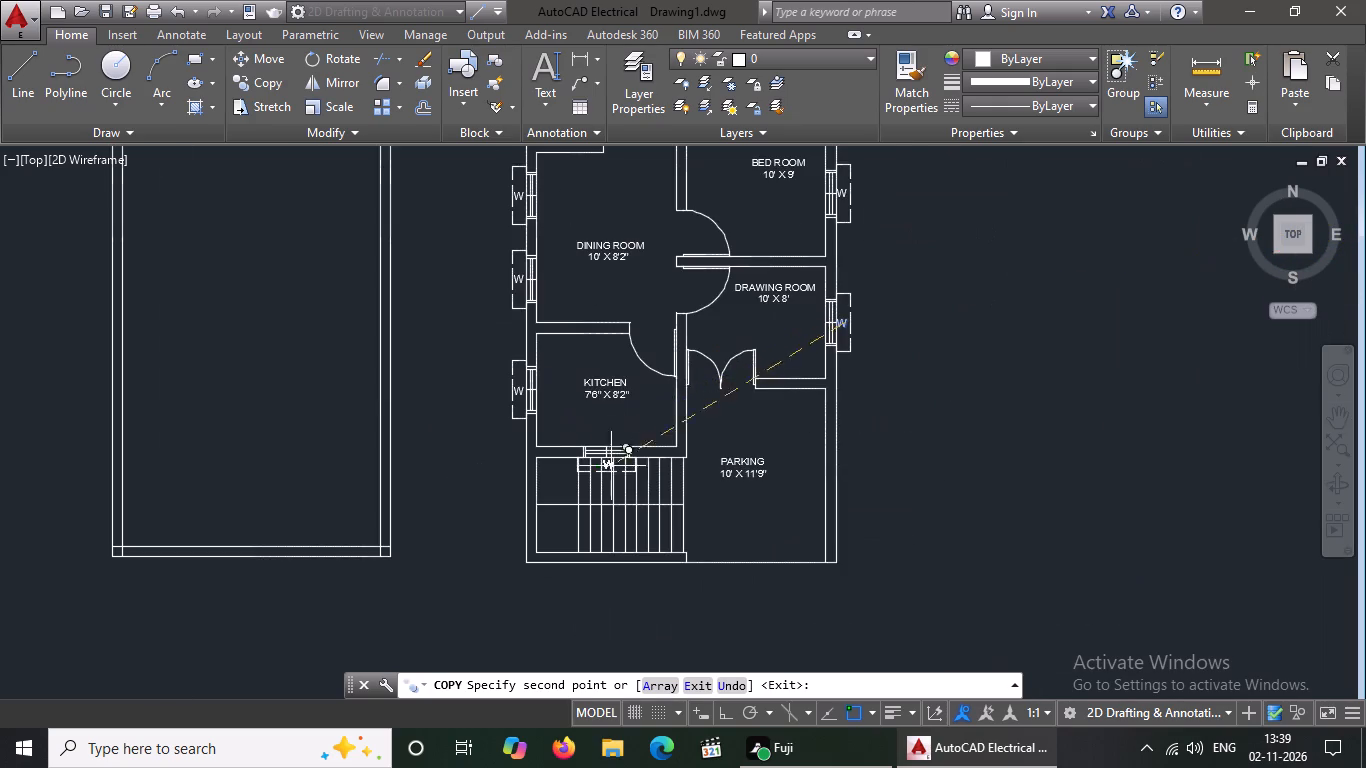
Place the last W copy in the projection outline of the kitchen's south window above the stairs.
scroll(637, 496, up, 3)
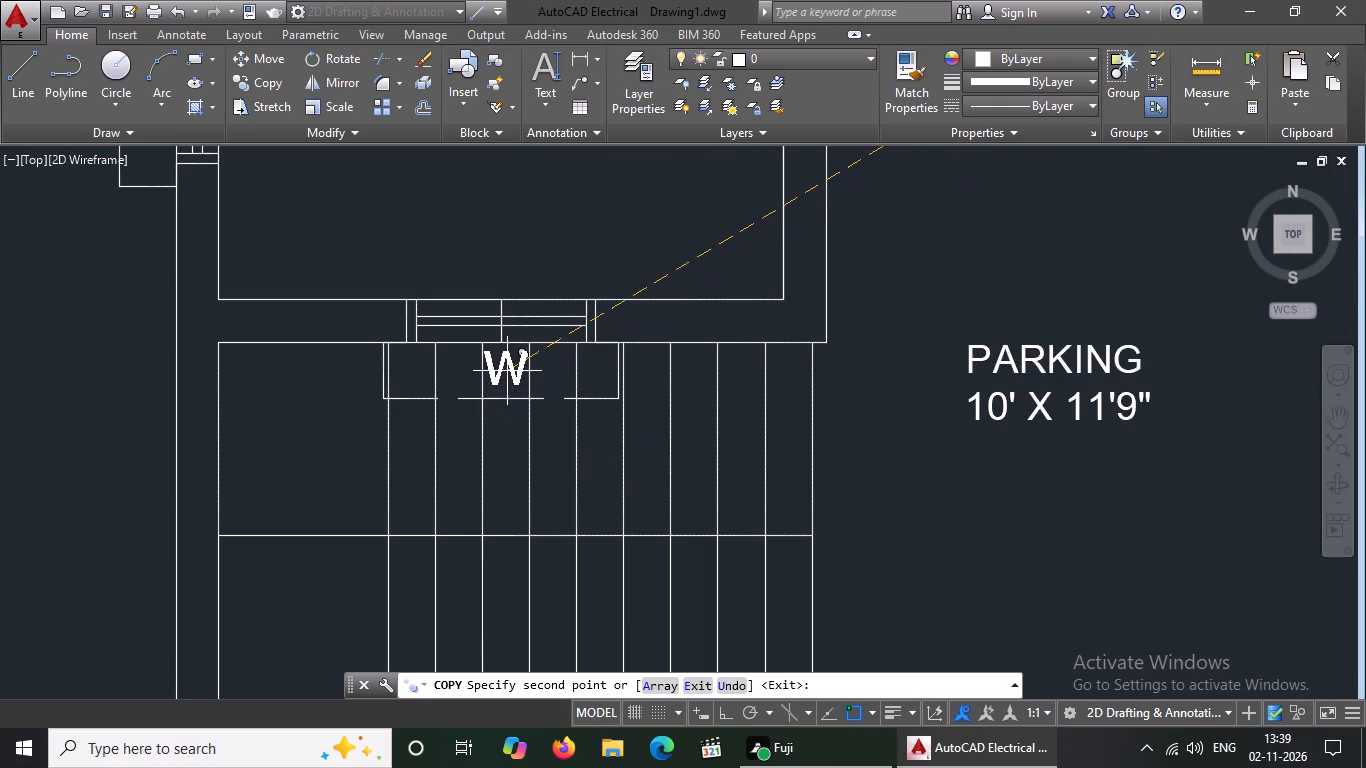
click(503, 372)
scroll(520, 386, down, 3)
key(Escape)
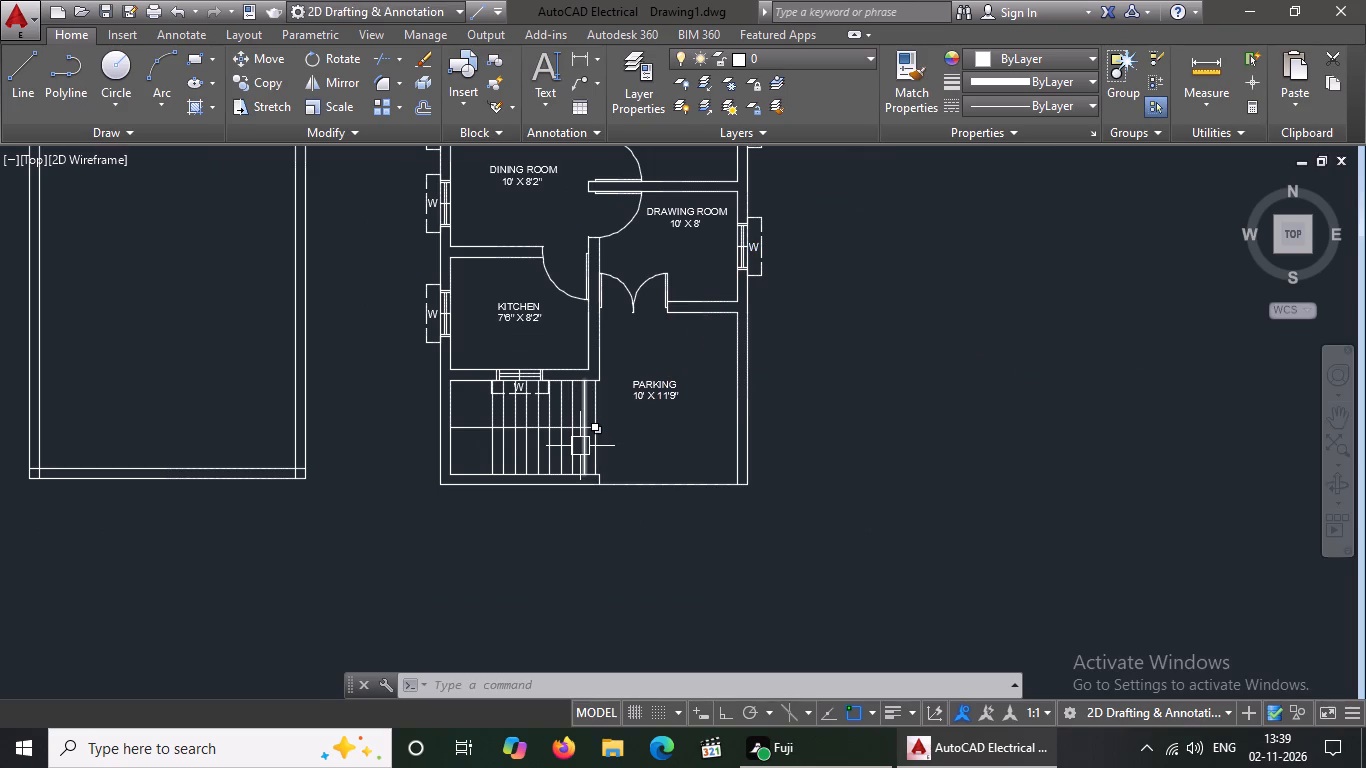
Copy the W of the drawing room's east window into the kitchen door opening.
scroll(561, 443, down, 3)
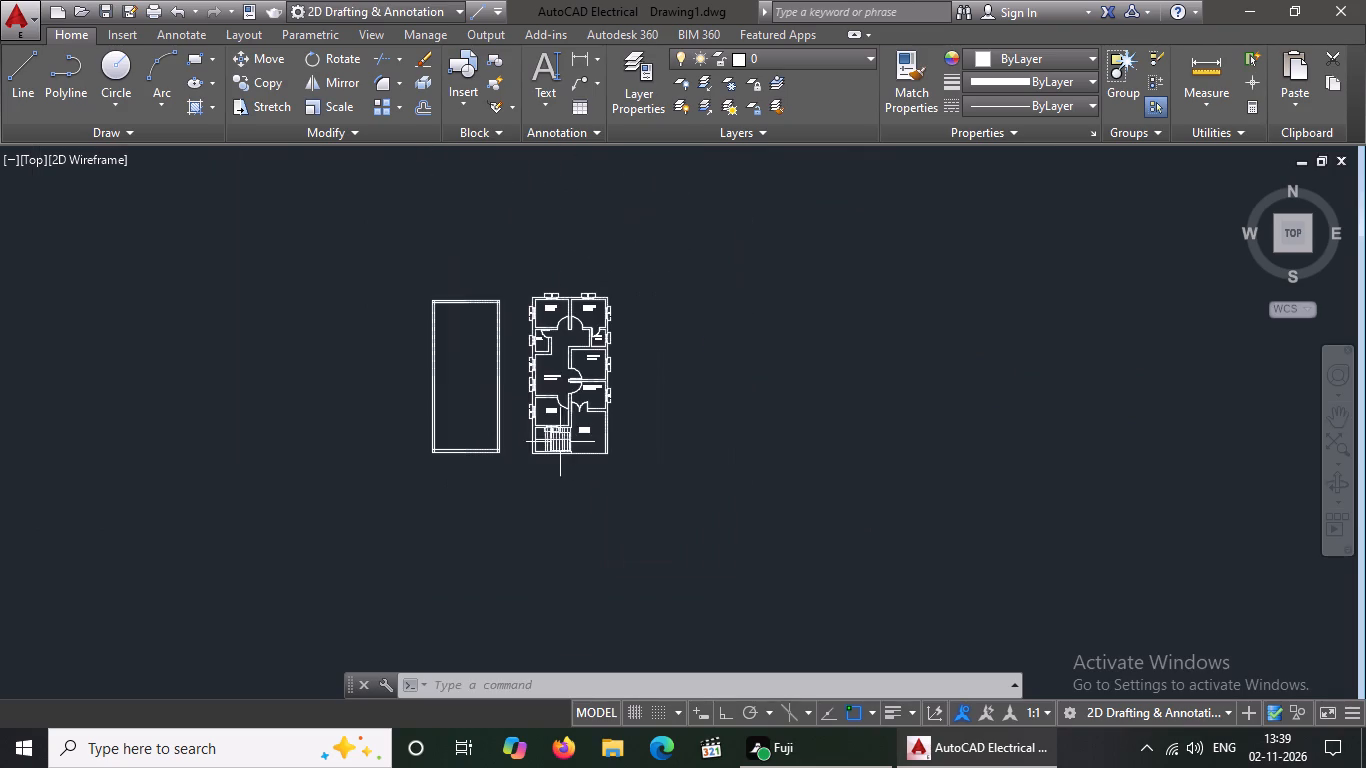
scroll(576, 321, up, 2)
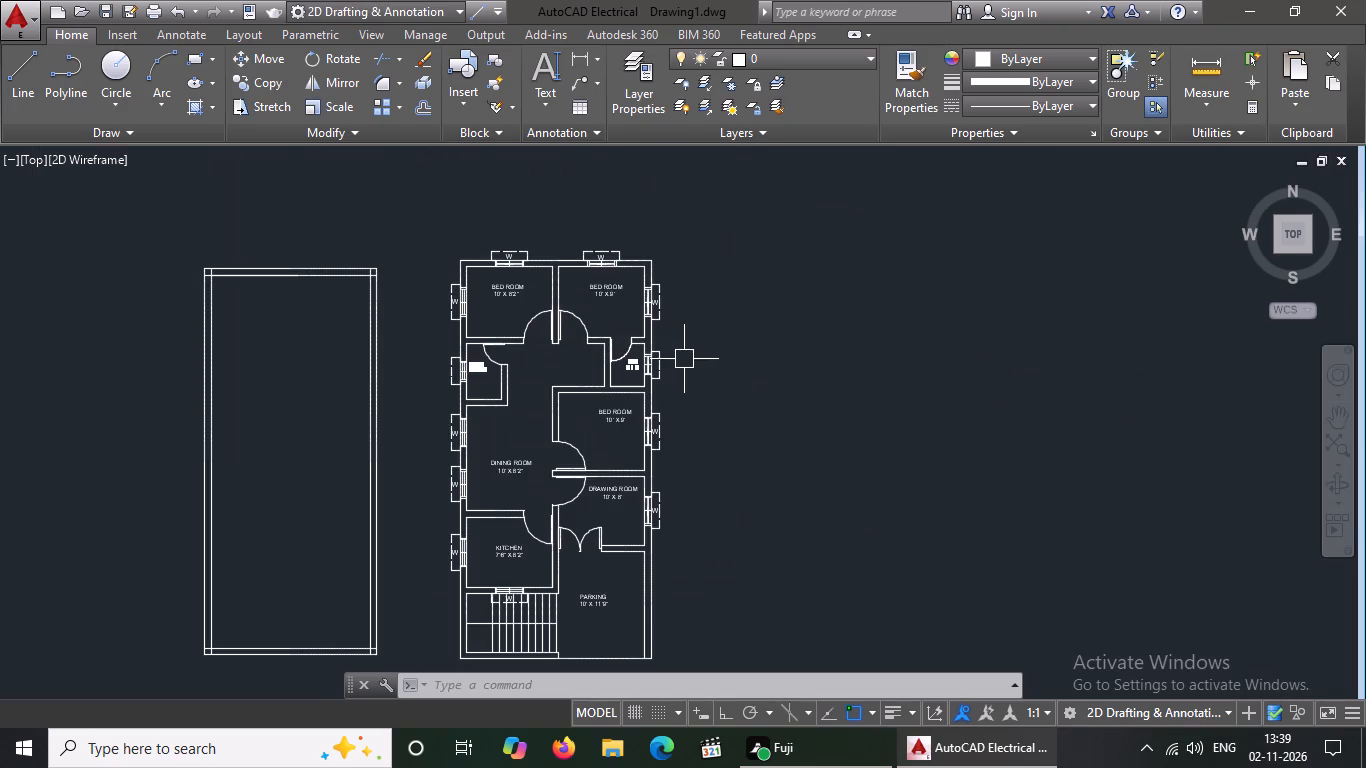
scroll(649, 522, up, 3)
click(663, 484)
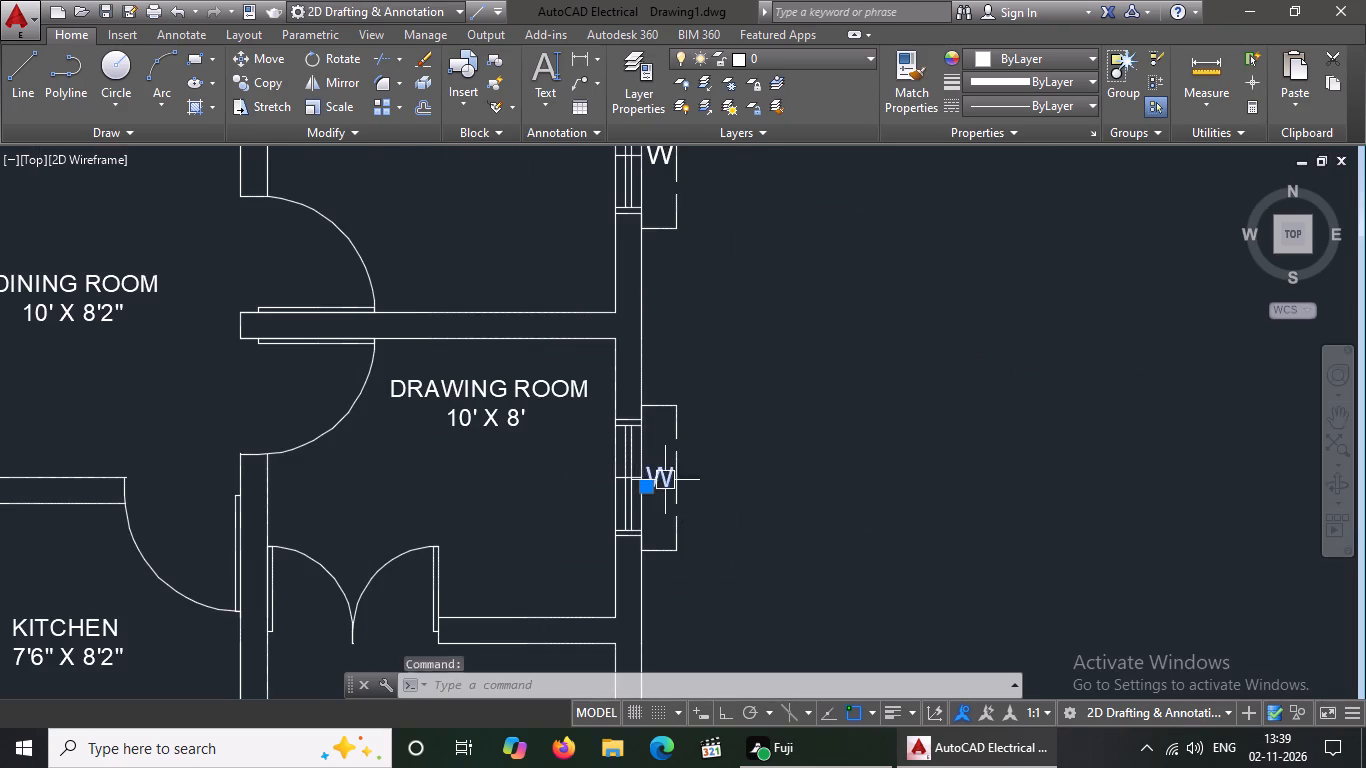
click(254, 85)
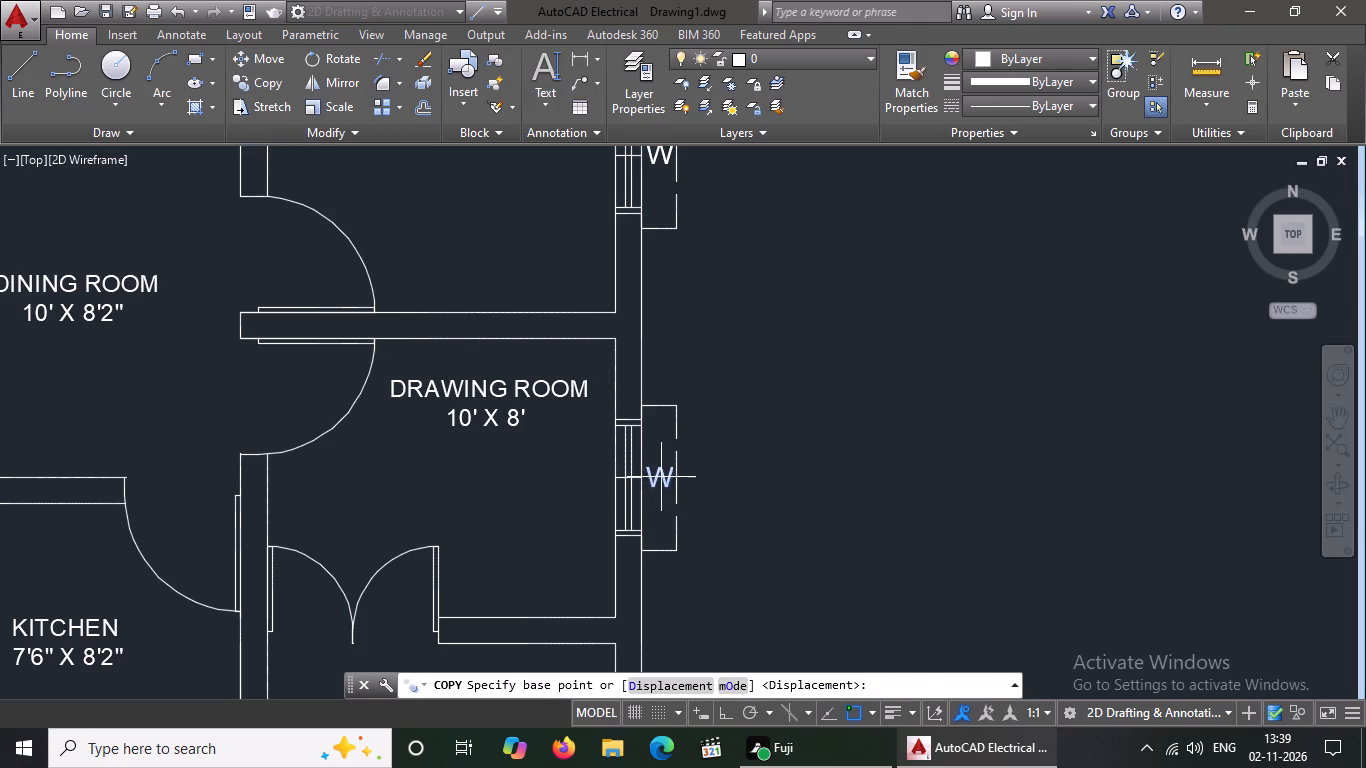
click(664, 478)
scroll(520, 468, down, 3)
scroll(429, 481, up, 3)
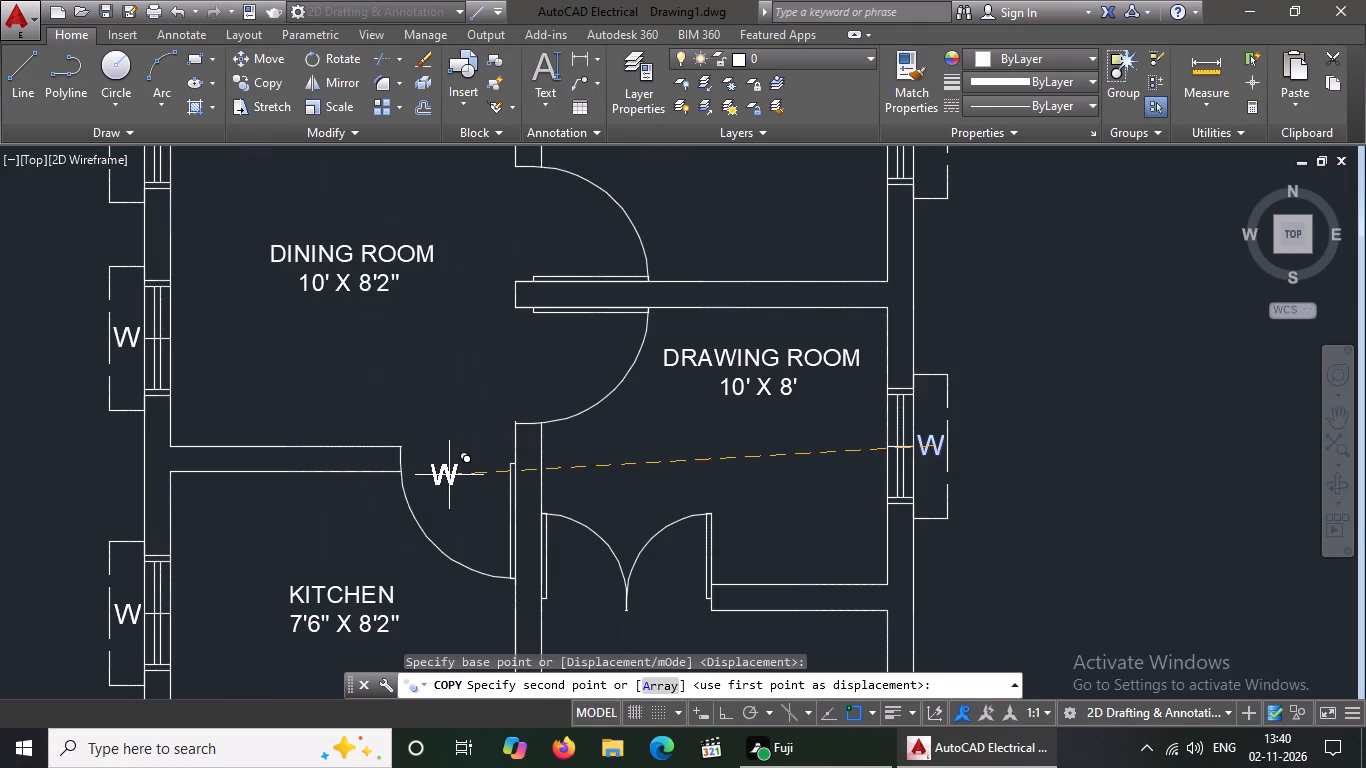
click(459, 469)
key(Escape)
Change the copied label in the kitchen door opening to D.
double_click(458, 469)
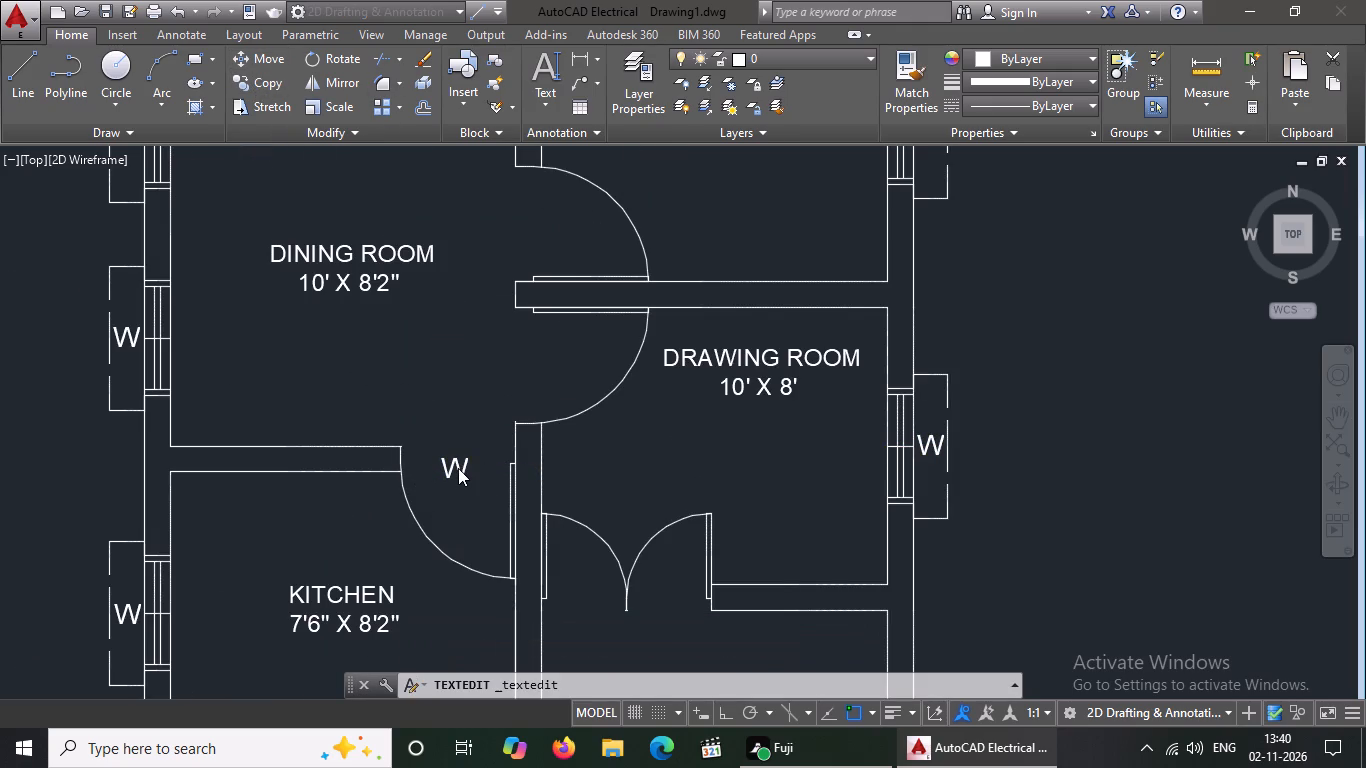
key(BackSpace)
key(d)
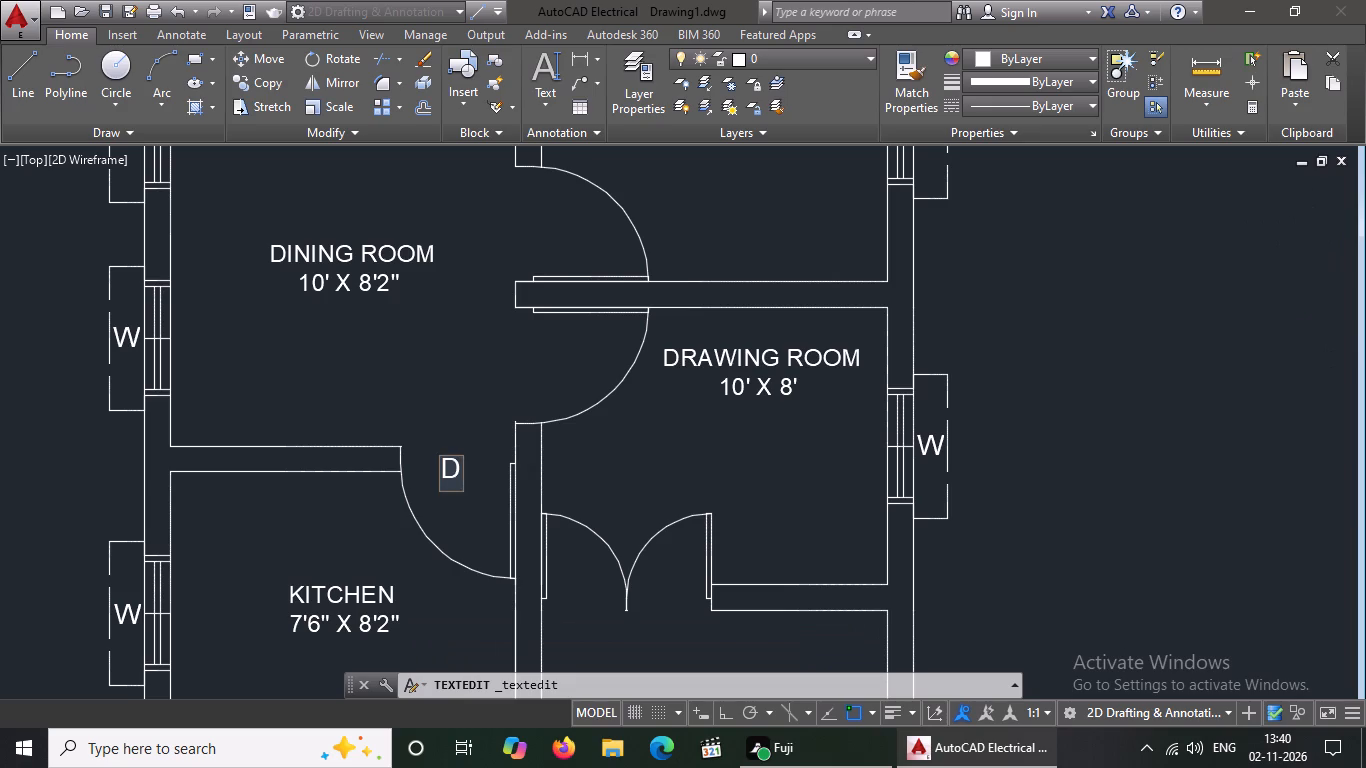
click(464, 511)
Set the text height of the kitchen door's D label to 8".
click(444, 465)
right_click(453, 476)
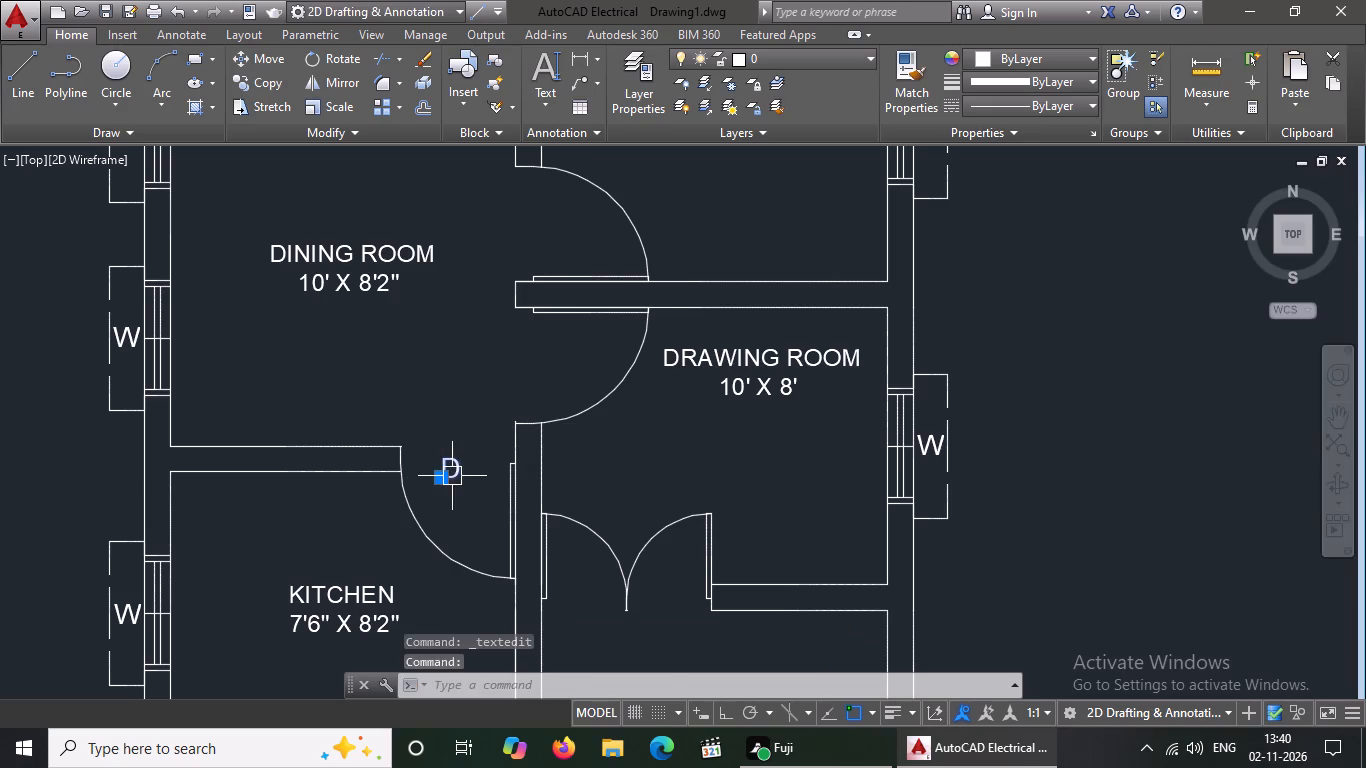
click(530, 689)
scroll(134, 338, down, 2)
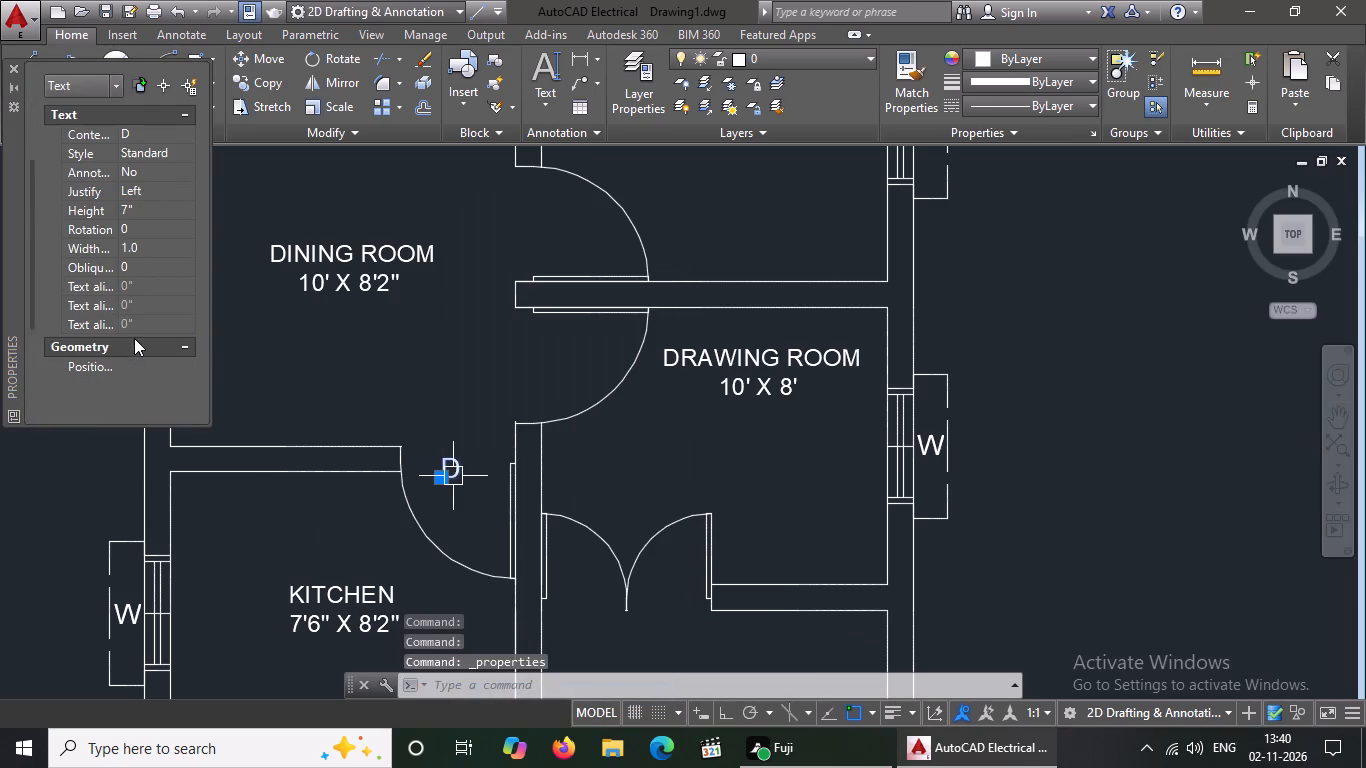
click(147, 207)
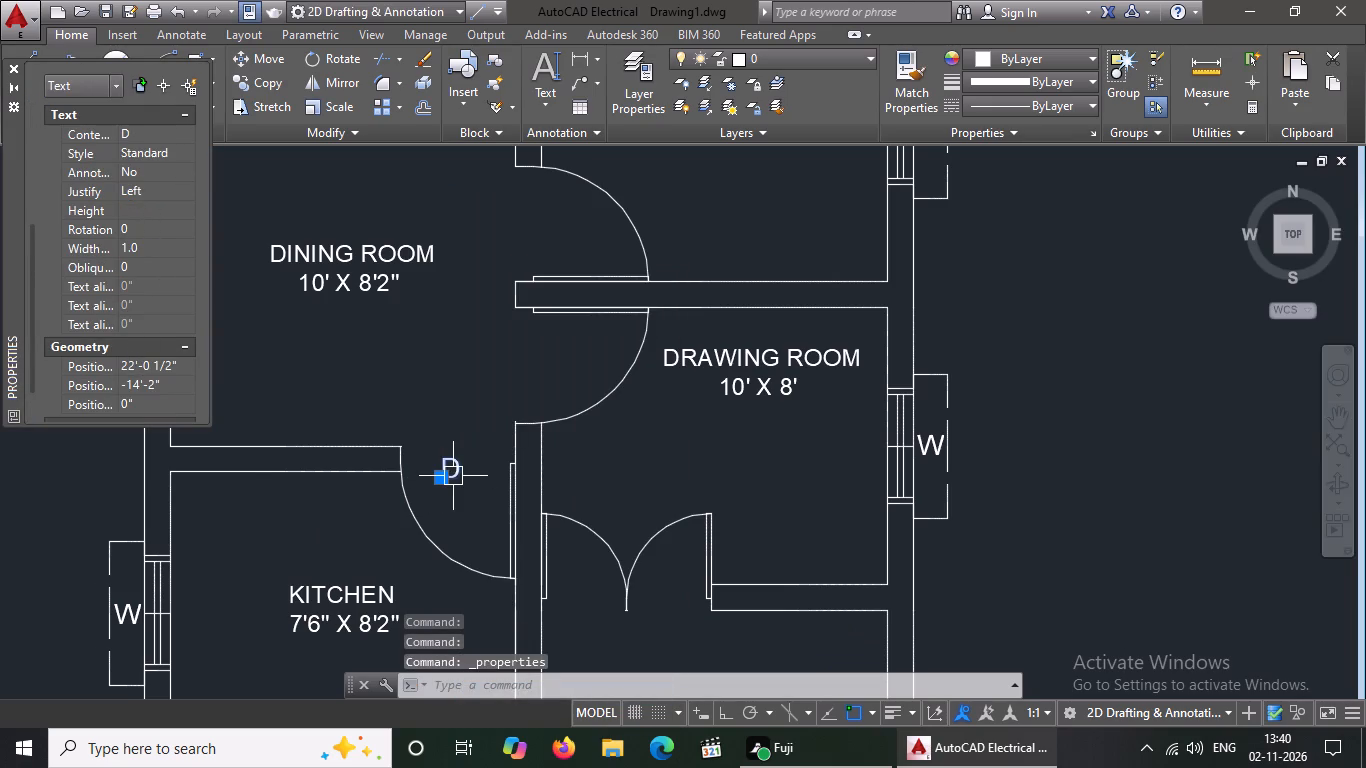
key(BackSpace)
key(BackSpace)
key(8)
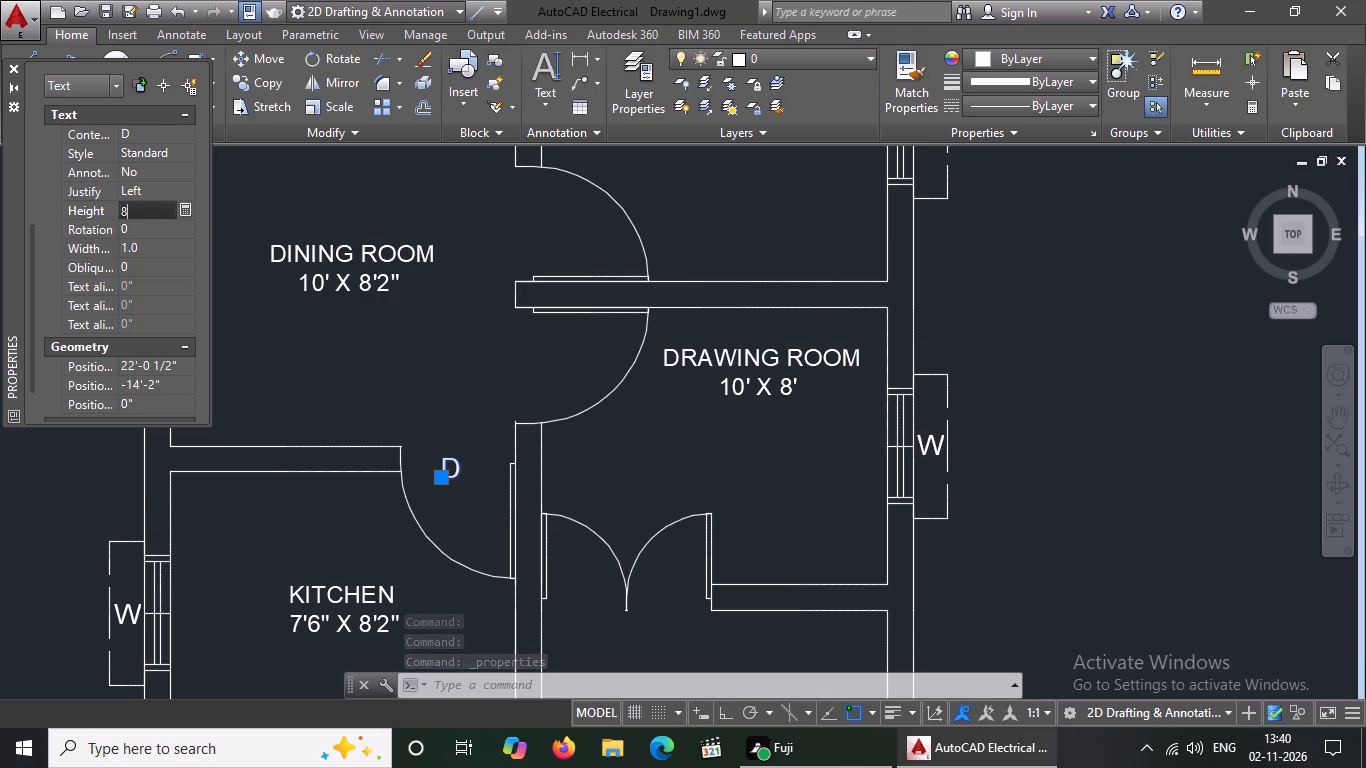
key(shift+quotedbl)
key(Return)
key(Escape)
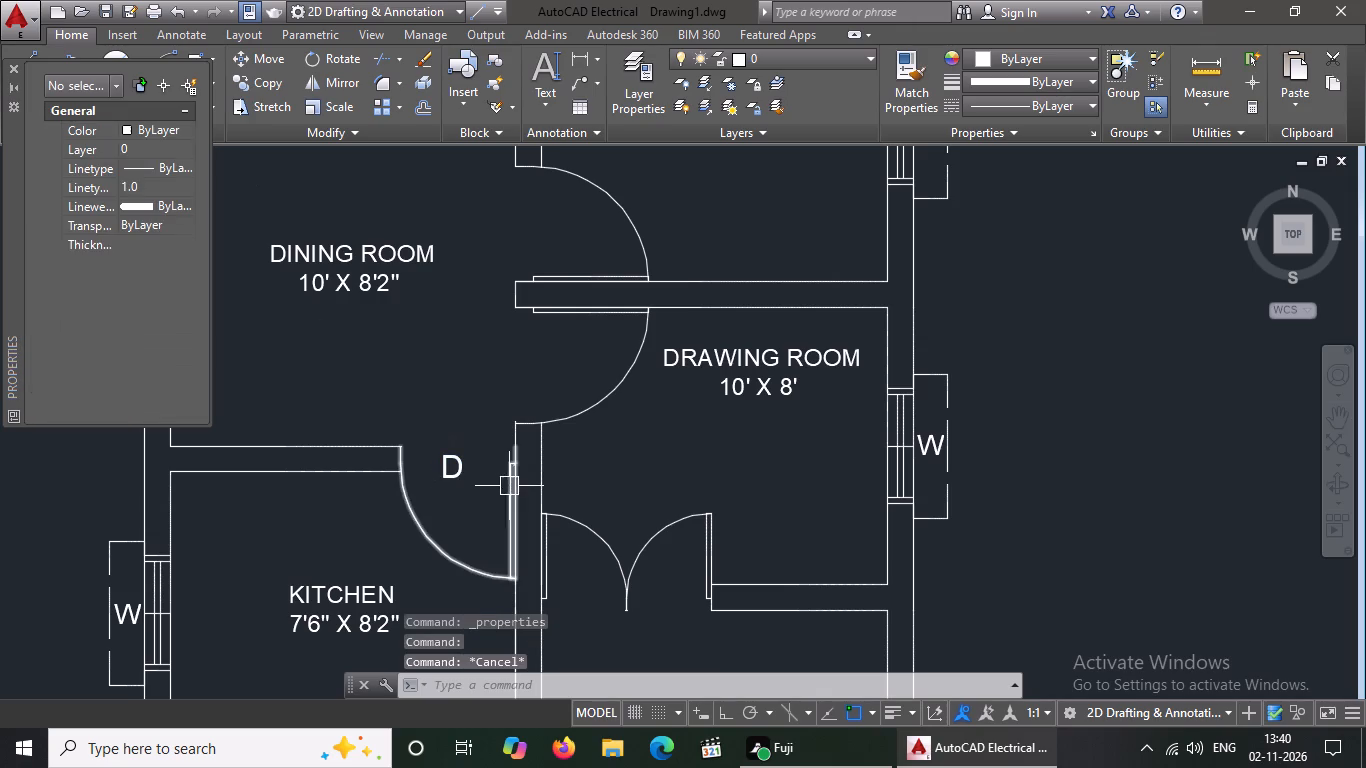
Shift the D label slightly east to centre it in the kitchen door opening, and close its properties.
click(449, 475)
click(434, 480)
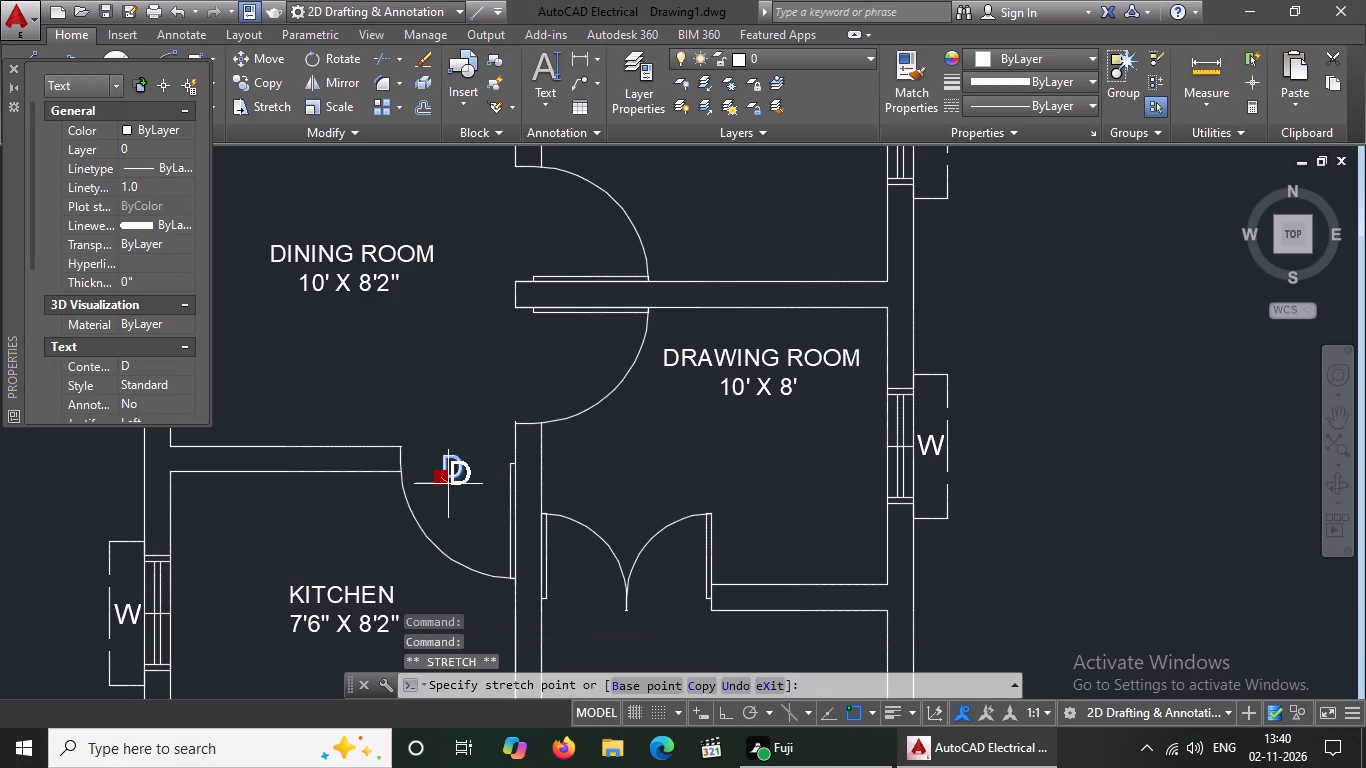
click(451, 480)
key(Escape)
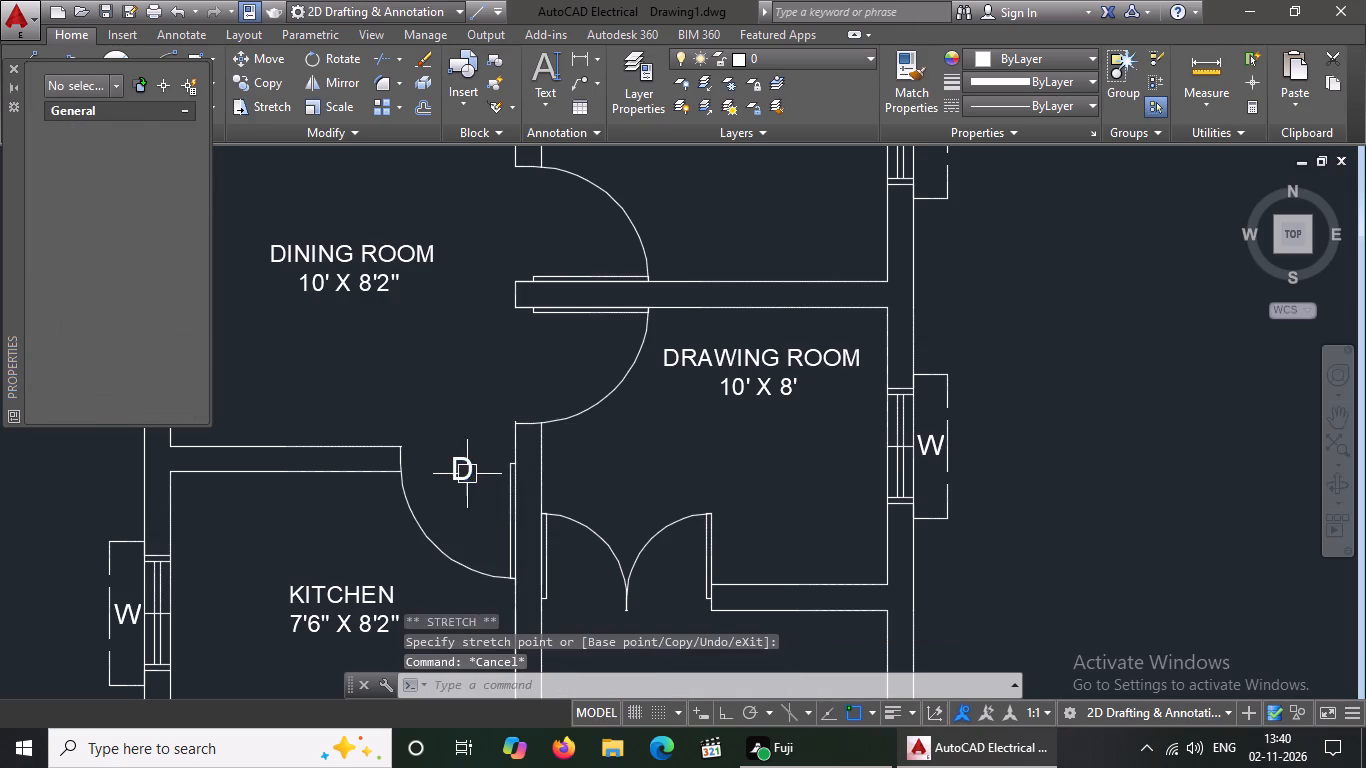
click(13, 64)
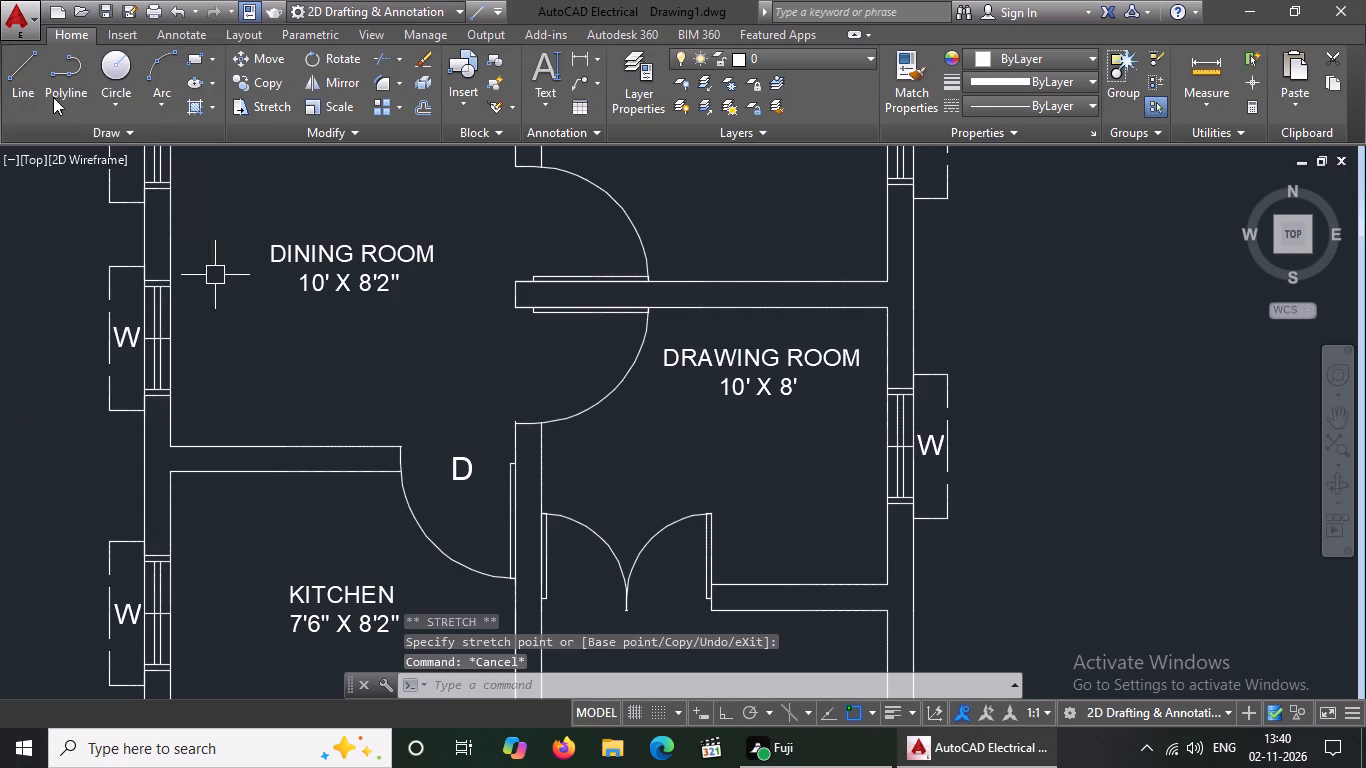
Copy the kitchen door's D into the door swings between the dining room and the drawing room and lower 10' X 9' bedroom.
click(461, 459)
click(252, 79)
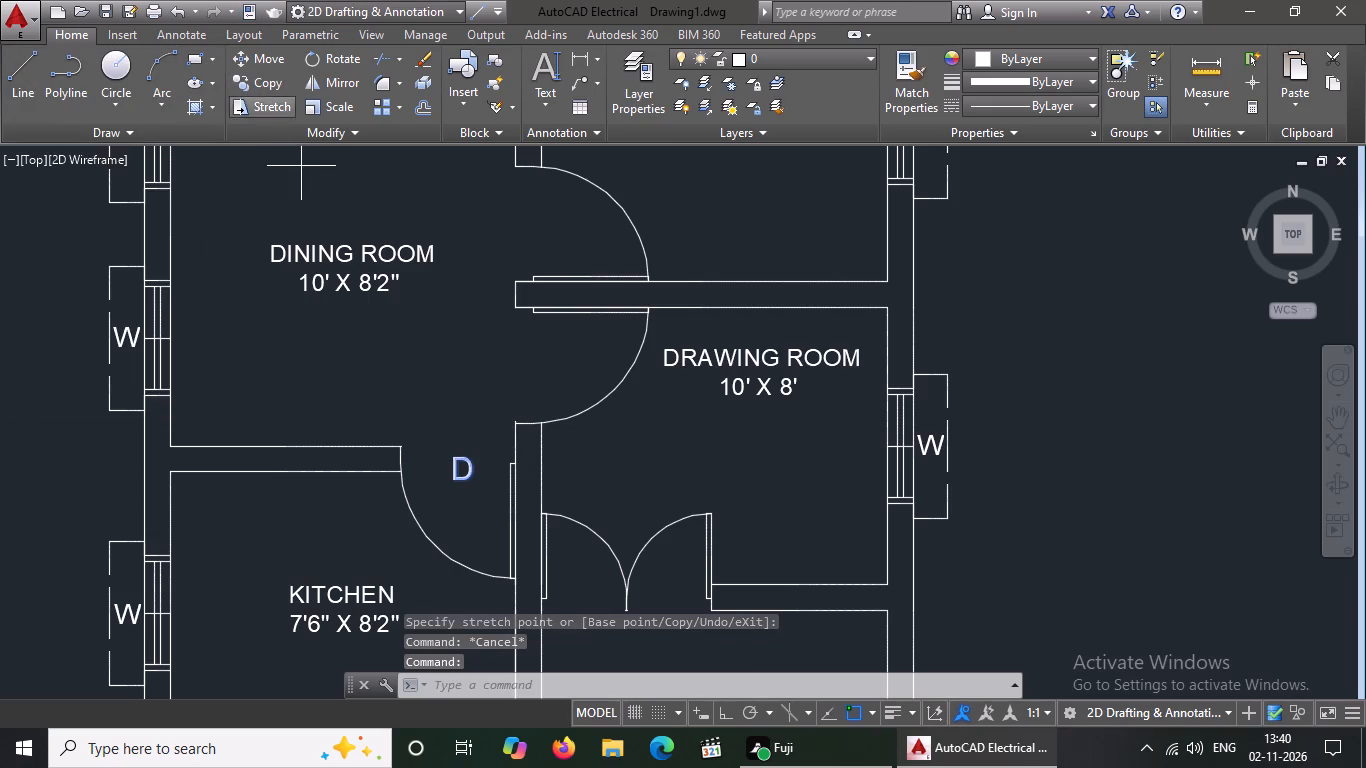
click(458, 470)
scroll(504, 425, down, 2)
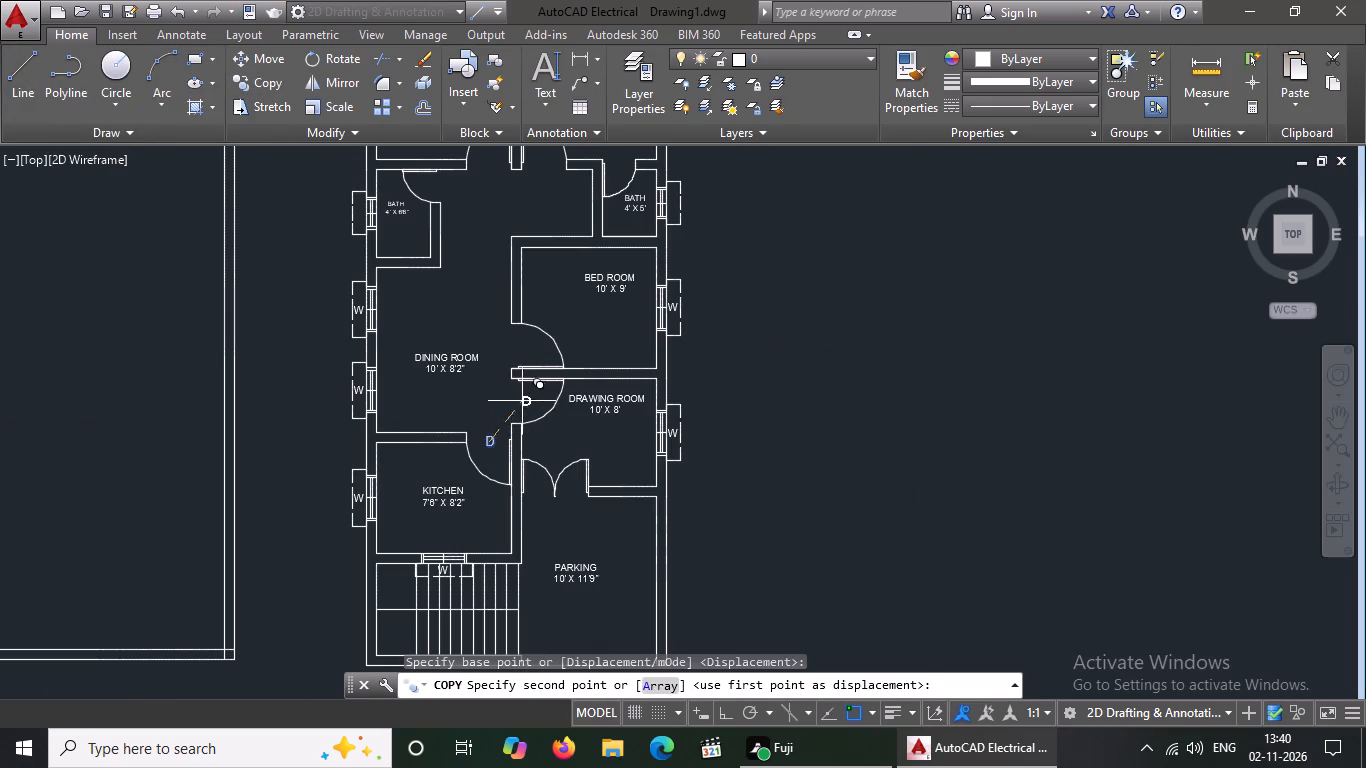
scroll(523, 413, up, 2)
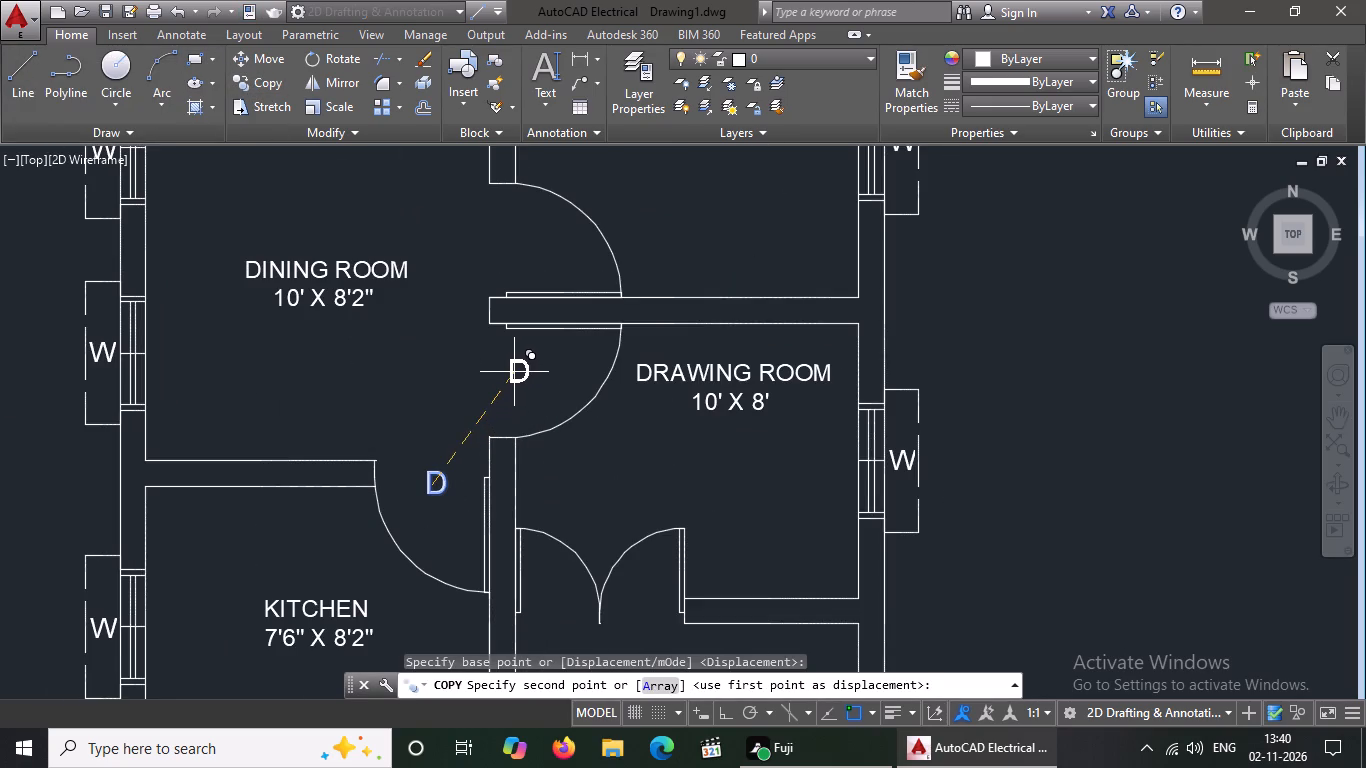
click(510, 376)
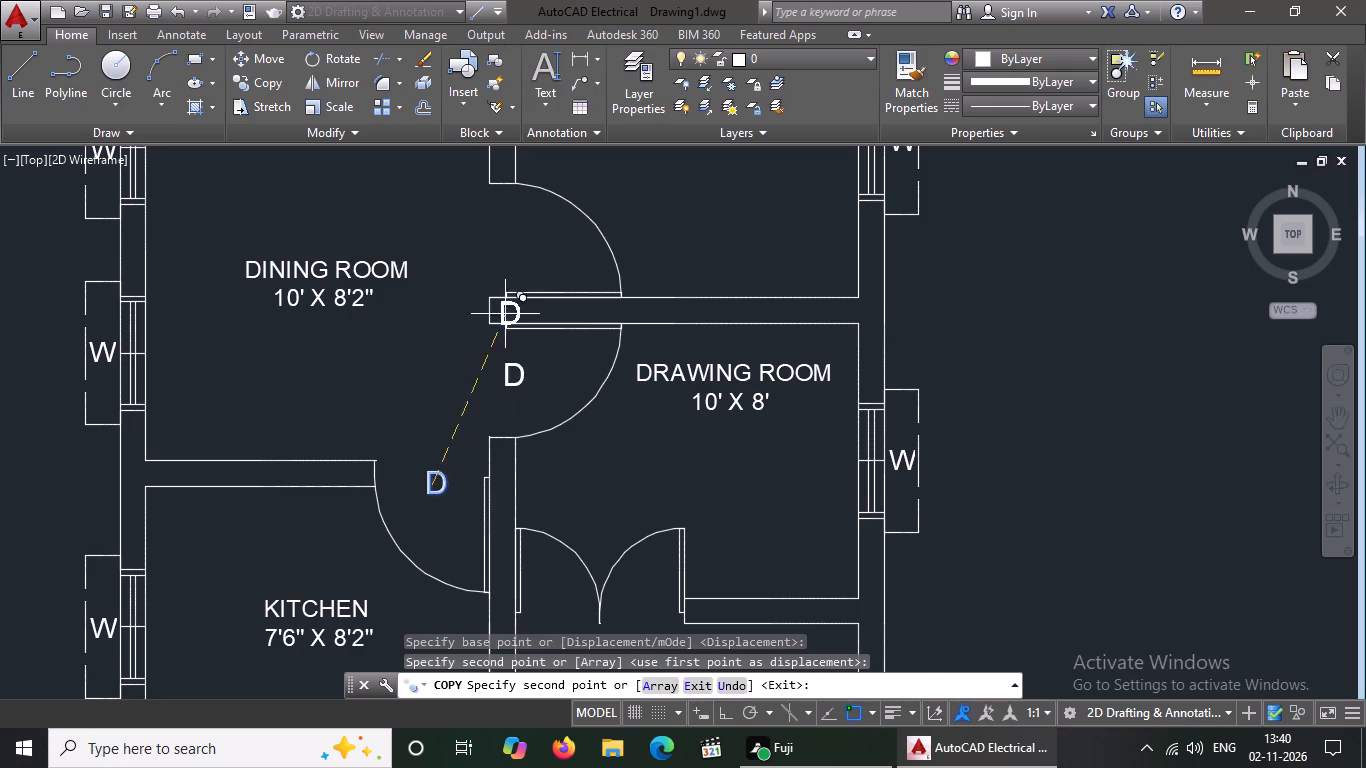
click(510, 245)
Place a D copy just below the double door between the drawing room and the parking.
scroll(536, 265, down, 3)
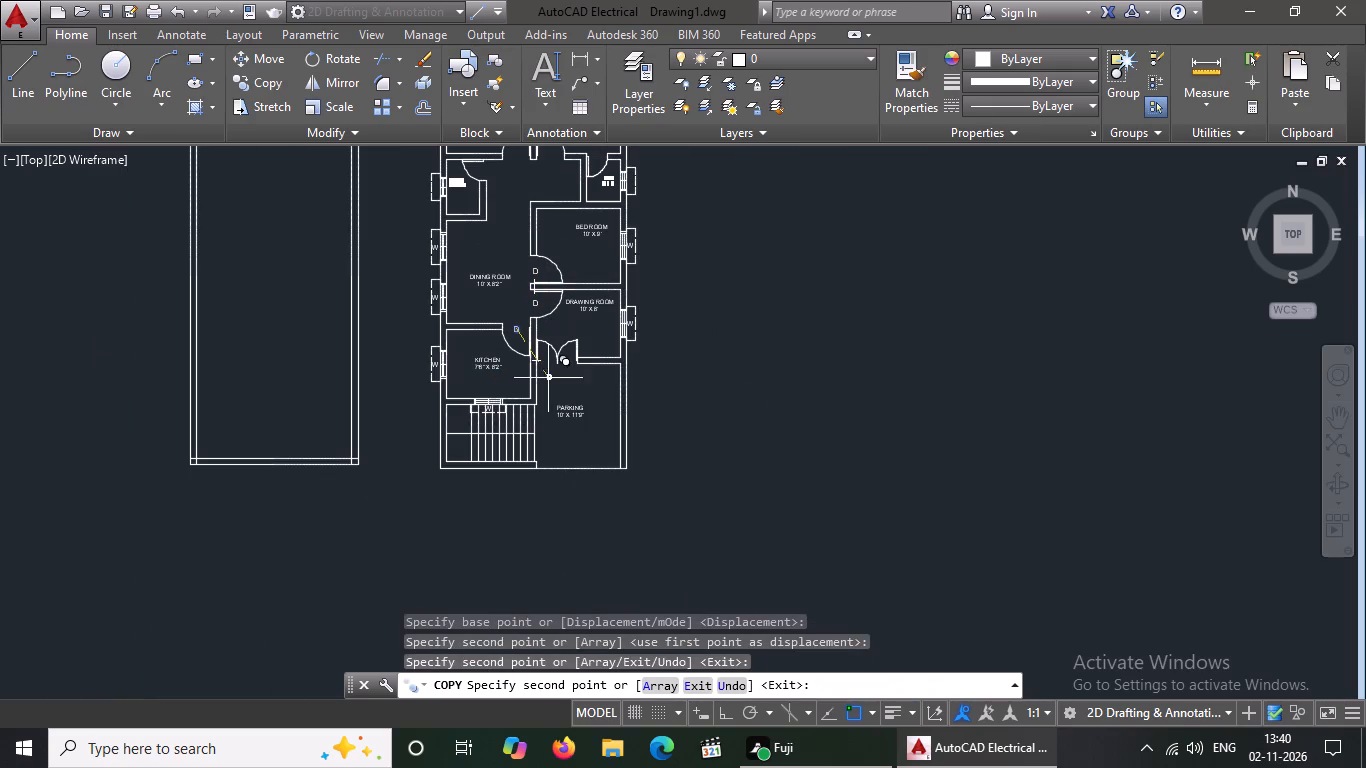
scroll(553, 370, up, 2)
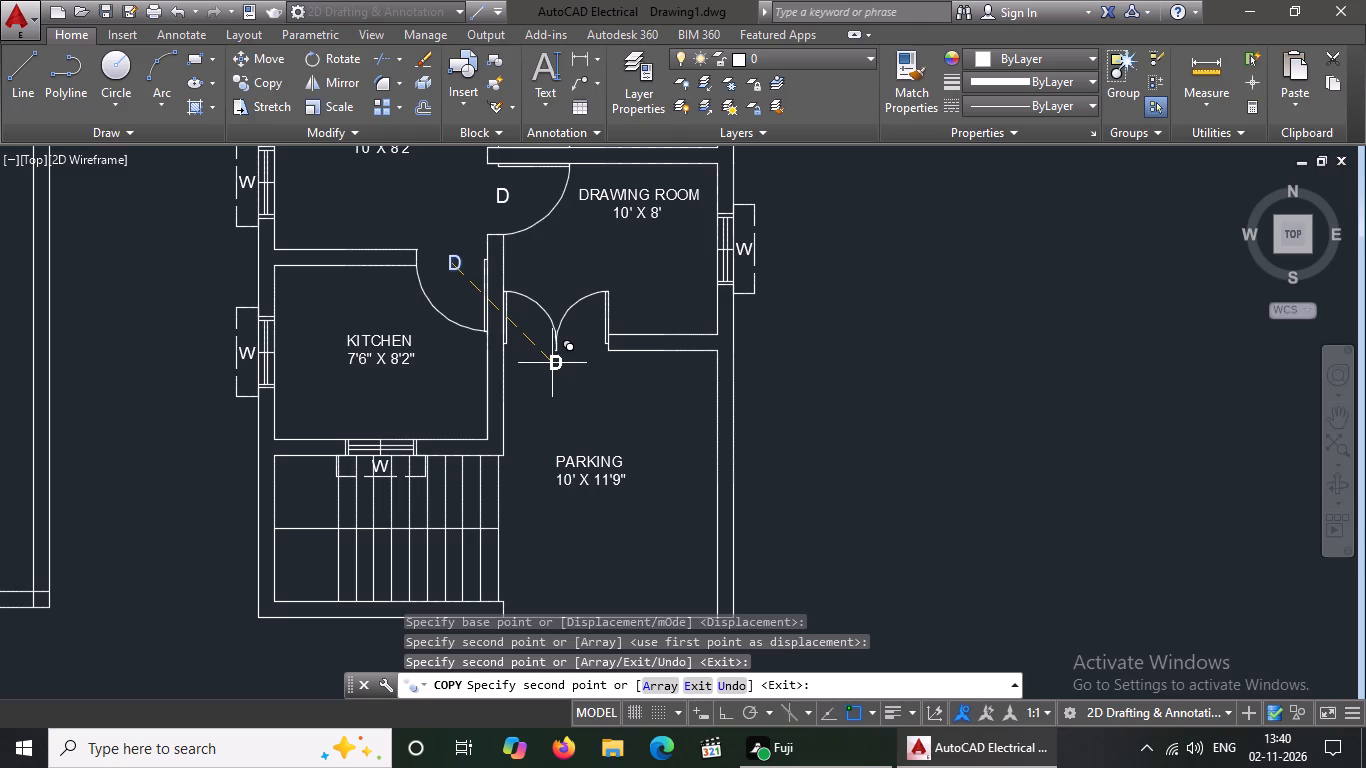
click(553, 365)
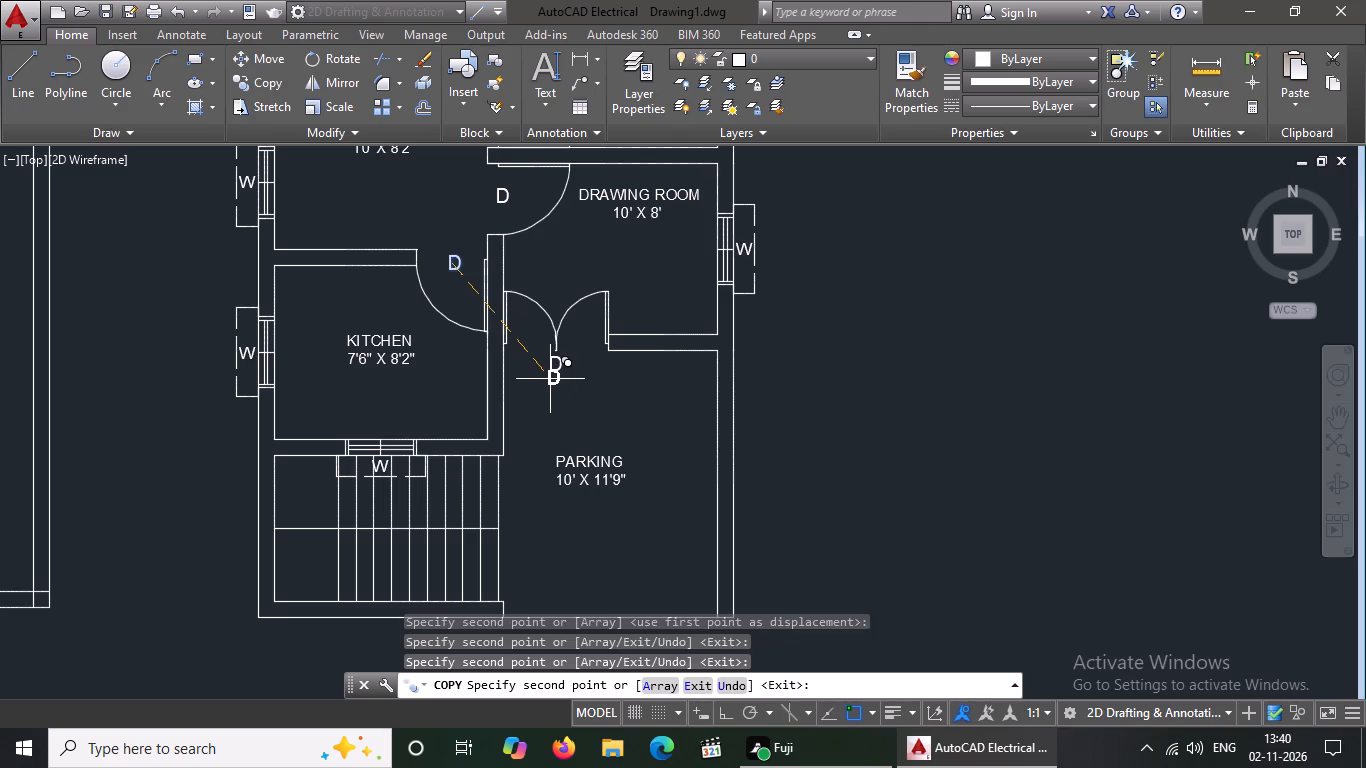
Place D copies at the doors of the 4' X 6'6" bath, both upper bedrooms and the 4' X 5' bath.
scroll(587, 406, down, 3)
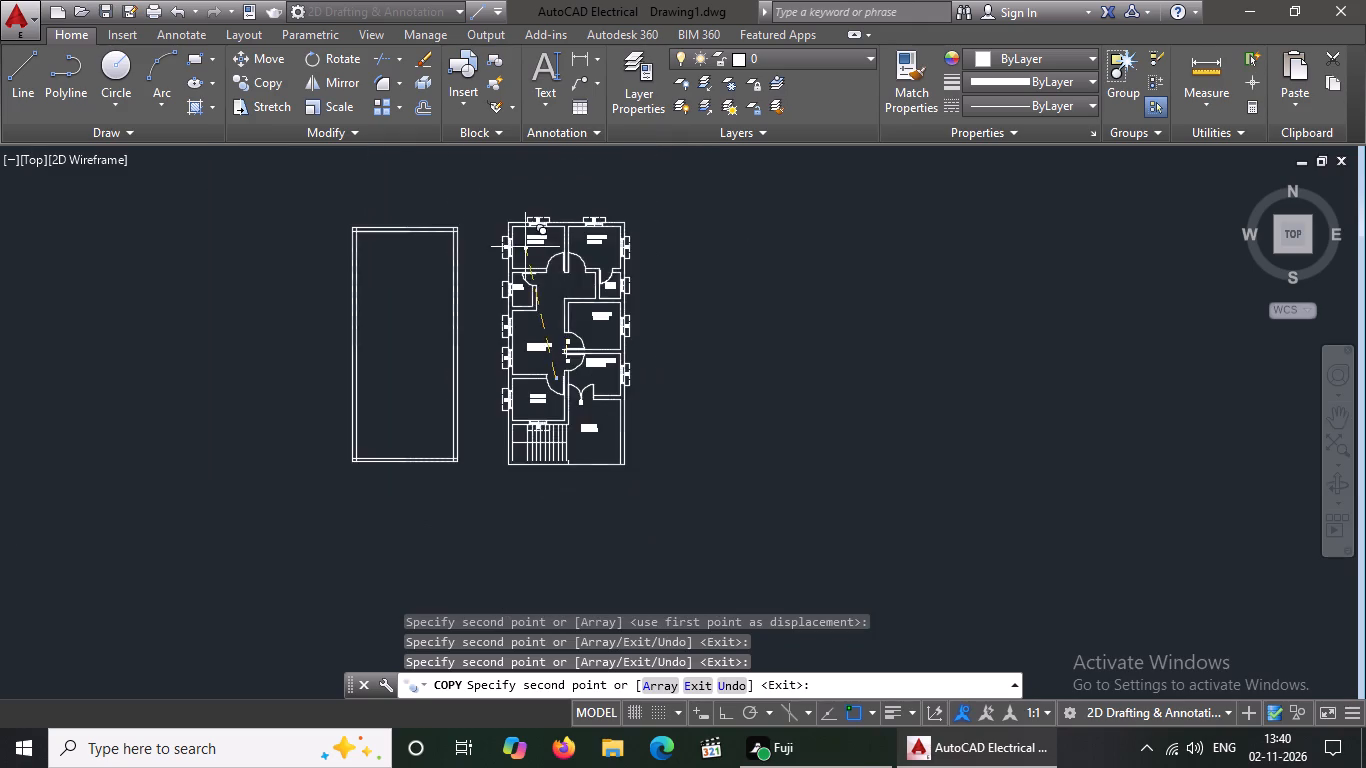
scroll(525, 247, up, 4)
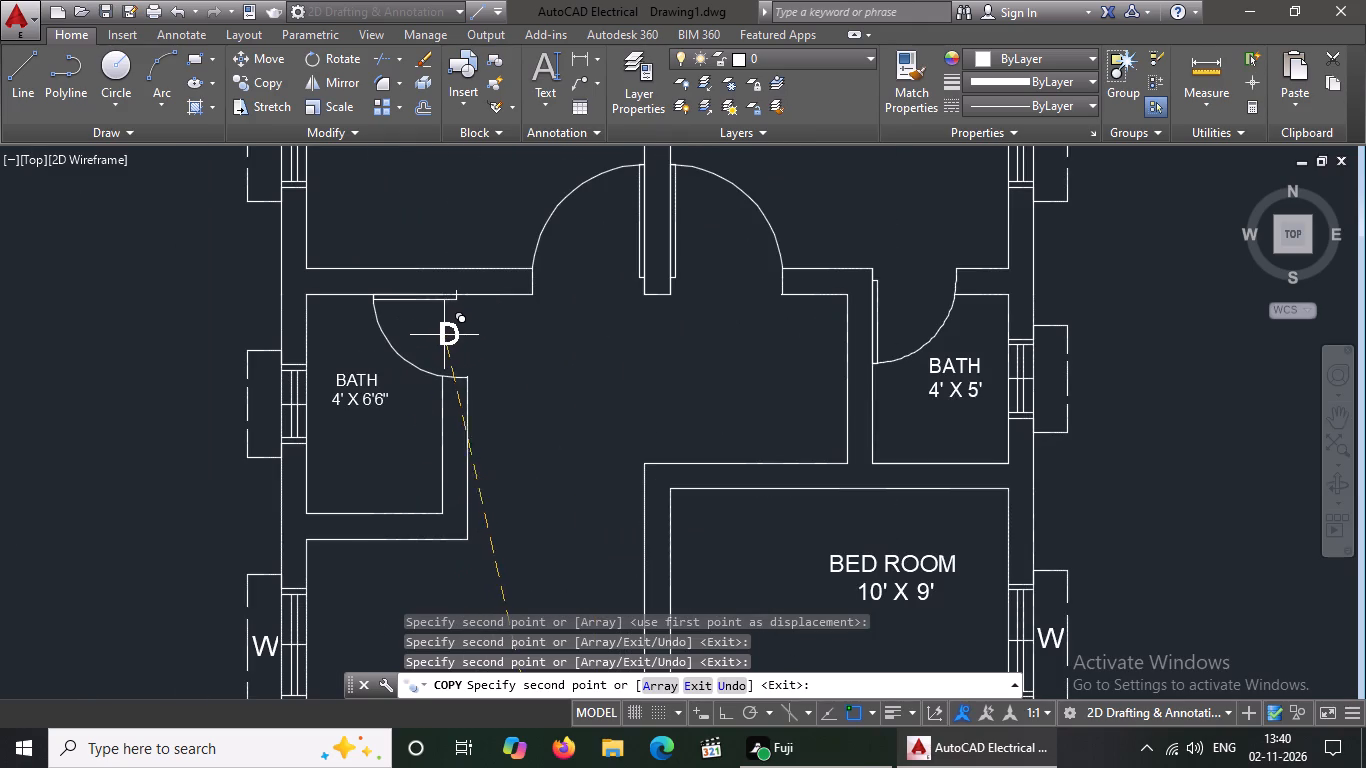
click(444, 336)
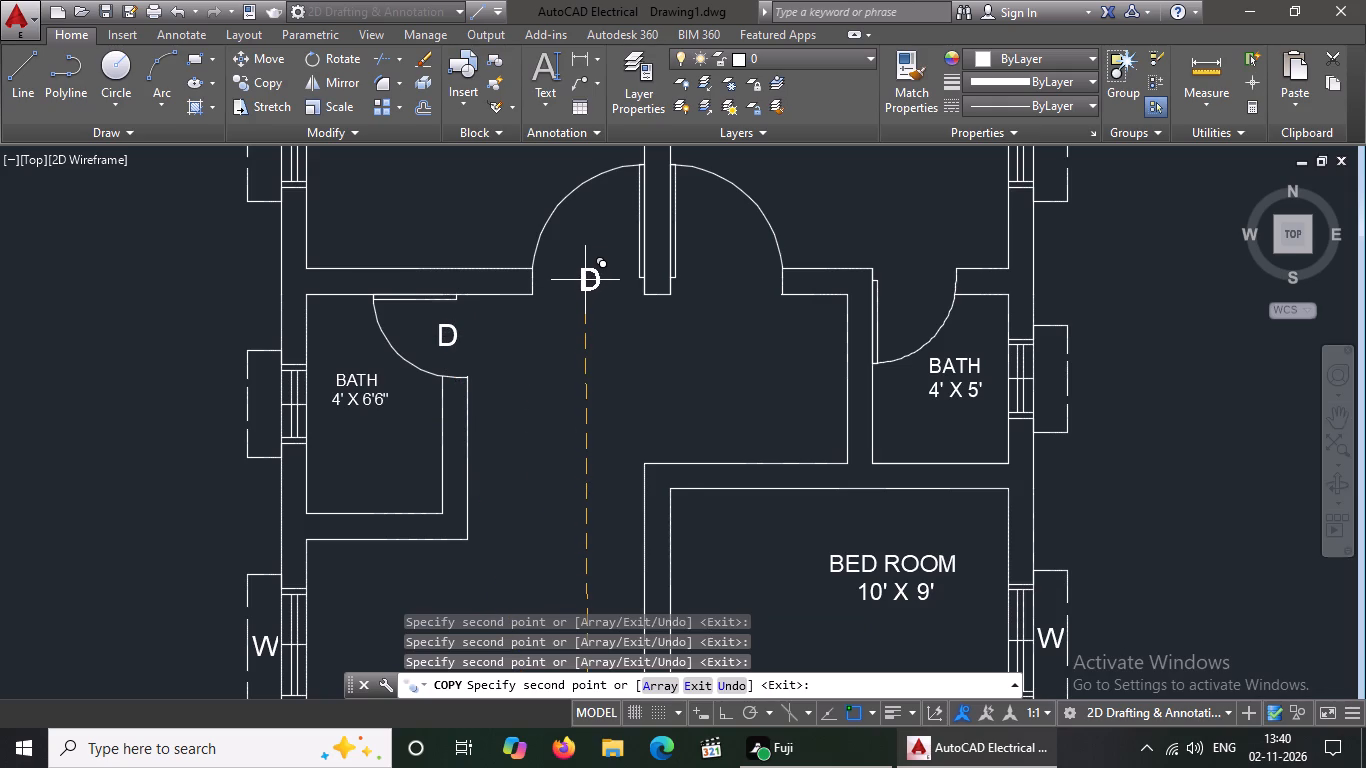
drag(585, 280, 606, 286)
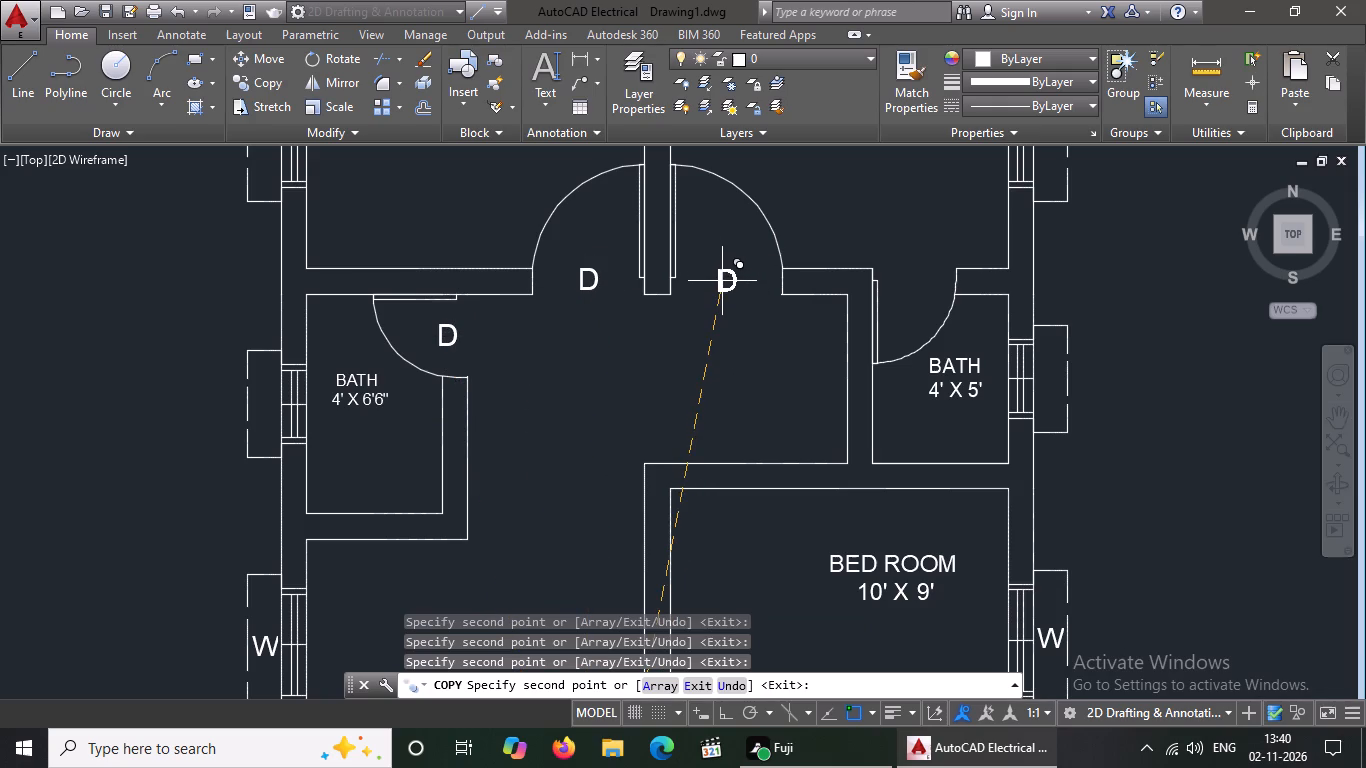
click(721, 279)
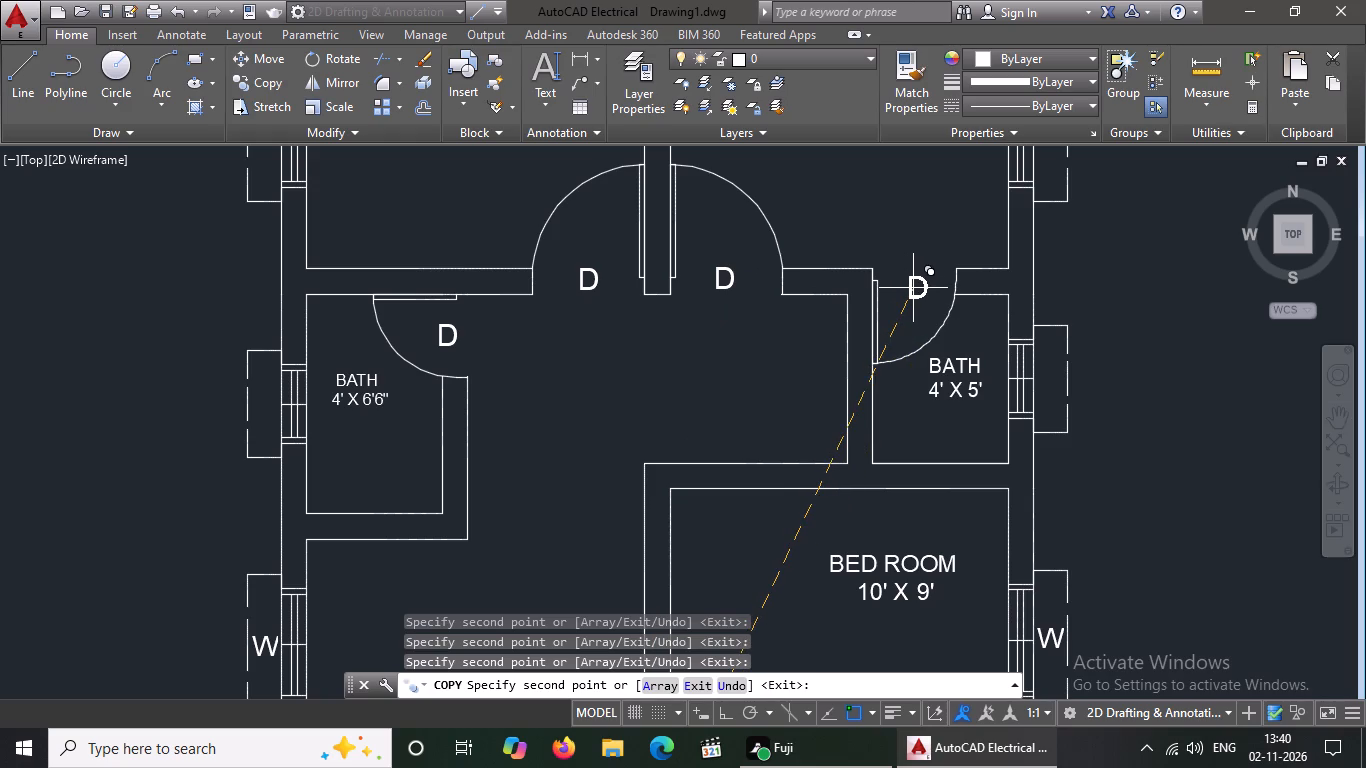
click(911, 288)
scroll(903, 317, down, 4)
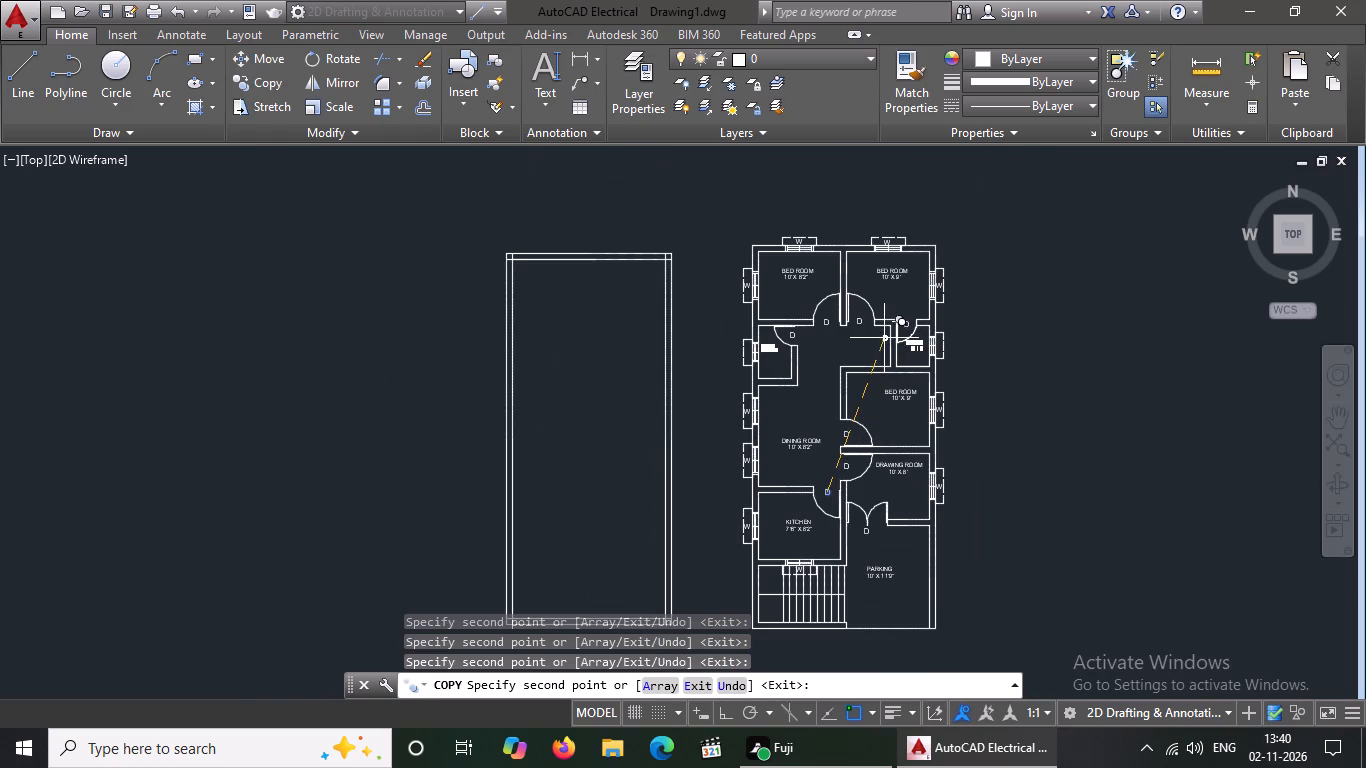
scroll(852, 333, up, 4)
key(Escape)
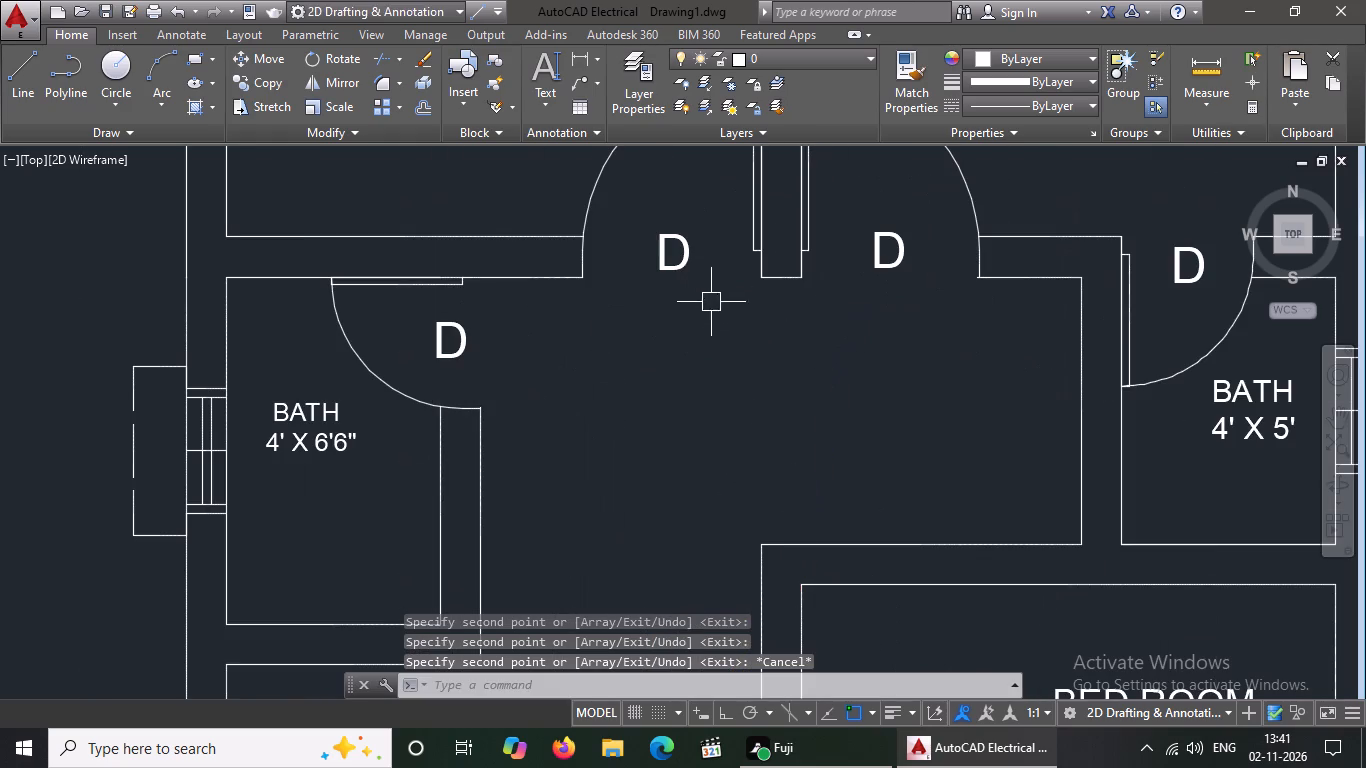
Nudge the D labels of the two upper bedroom doors slightly to adjust their positions in the openings.
click(673, 272)
click(657, 273)
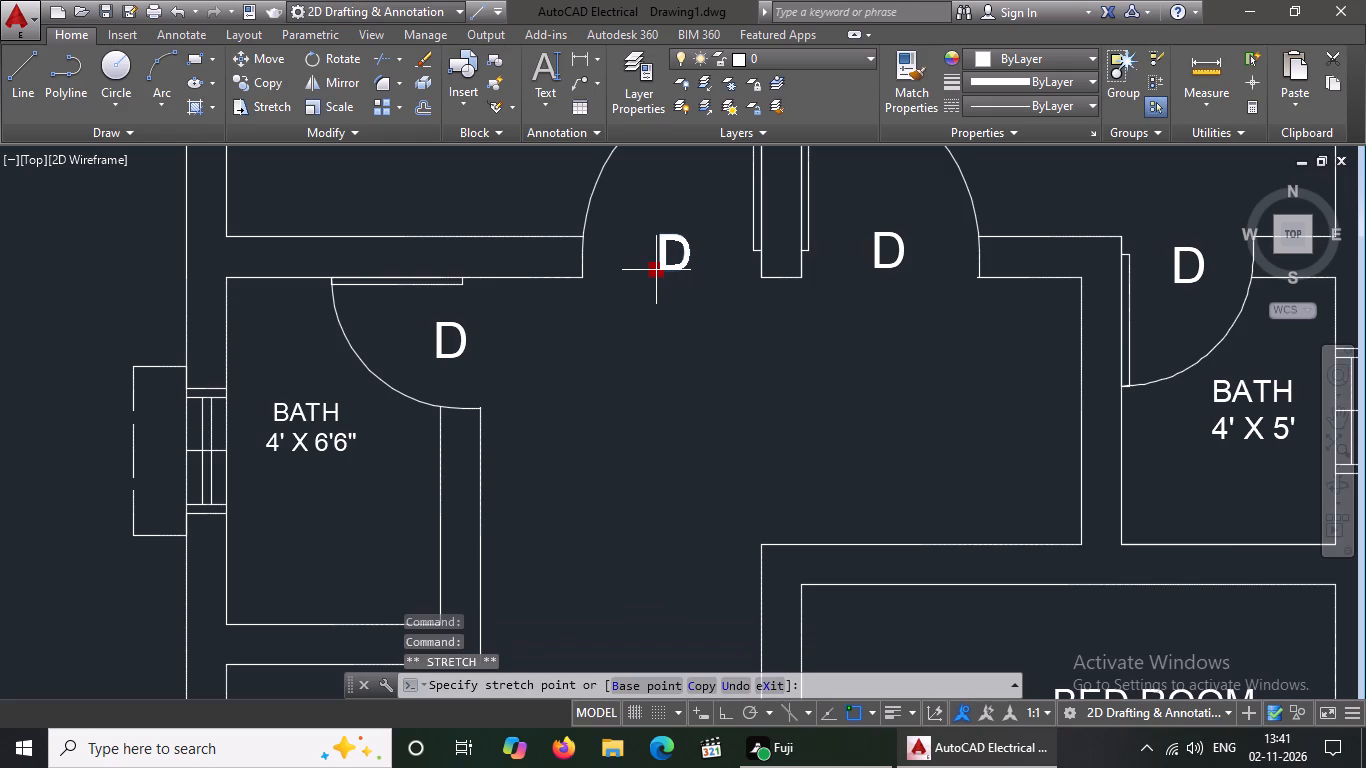
click(659, 268)
click(870, 265)
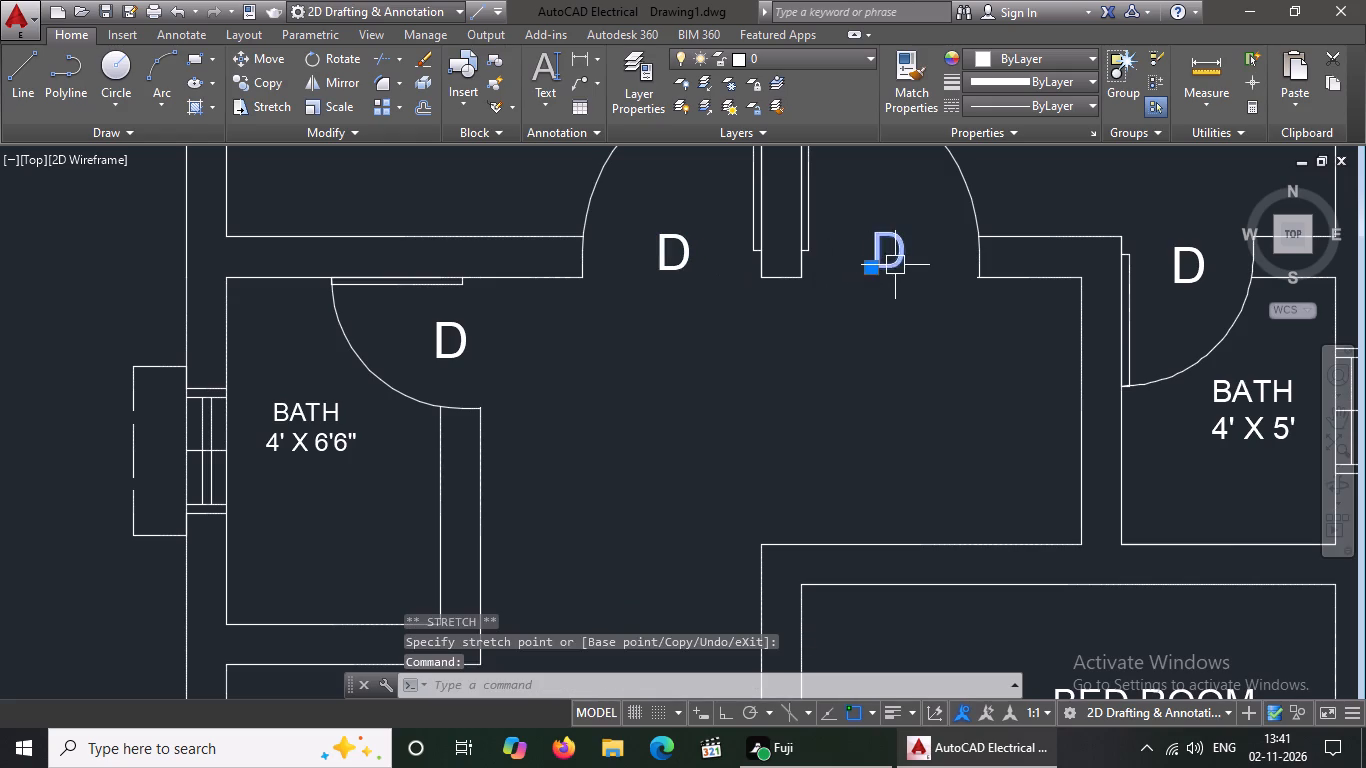
click(869, 268)
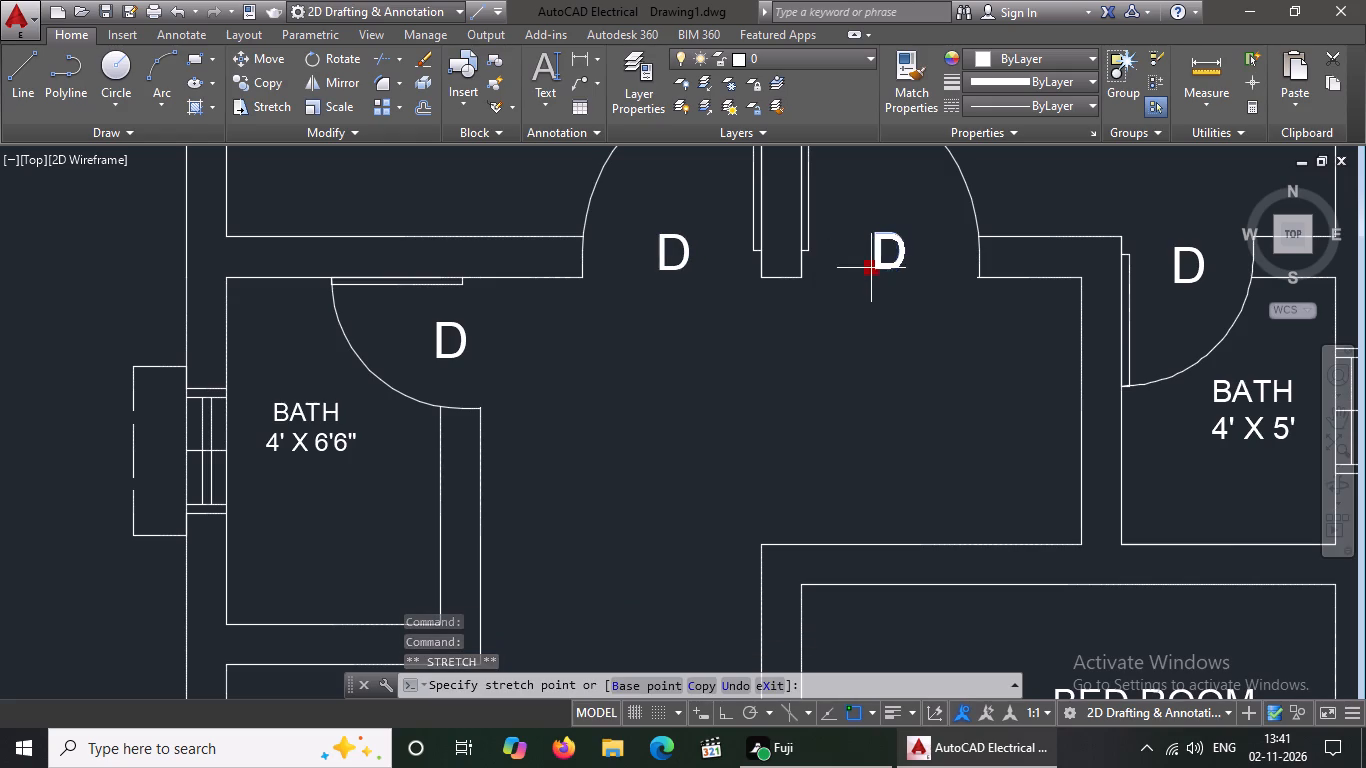
click(873, 263)
scroll(885, 258, down, 3)
key(Escape)
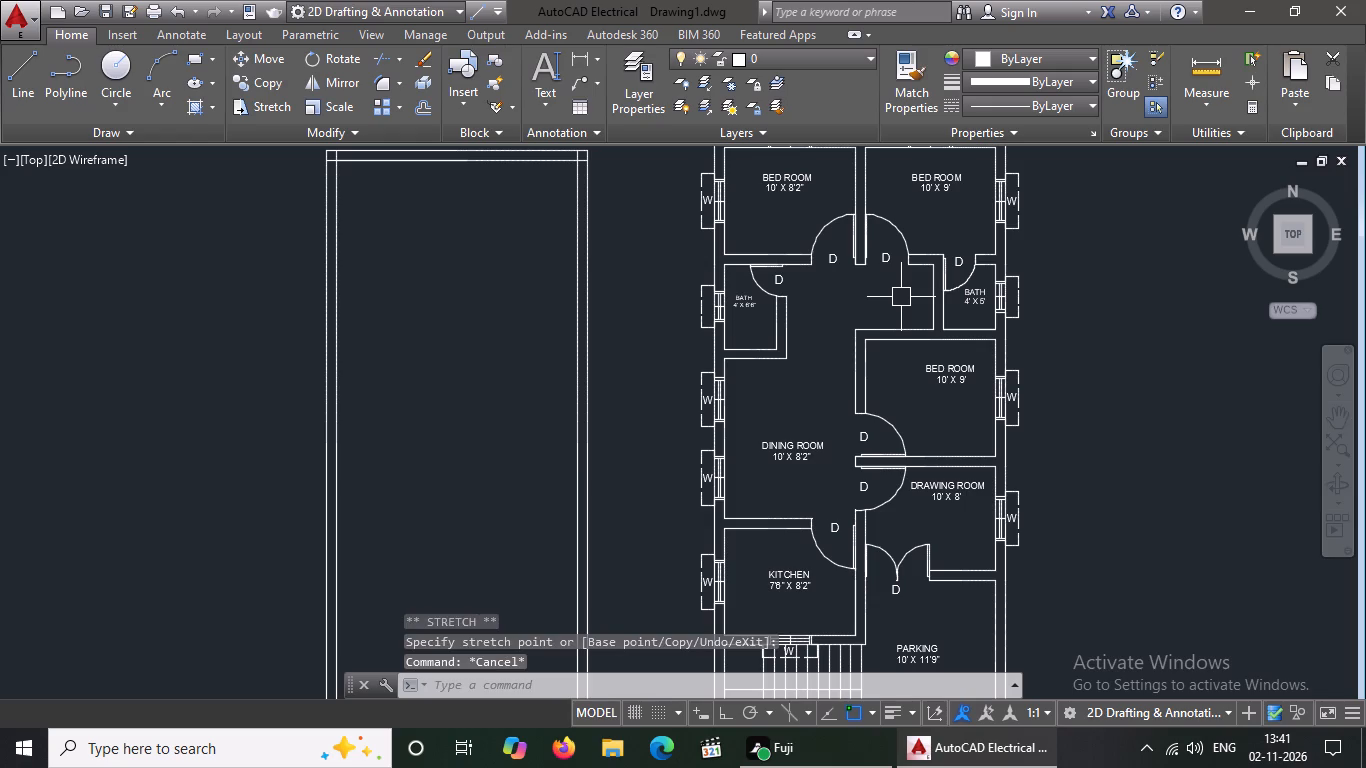
Change the 4' X 5' bath door's label to D1 and shift it slightly toward the door leaf to centre it in the opening.
scroll(960, 271, up, 2)
double_click(955, 237)
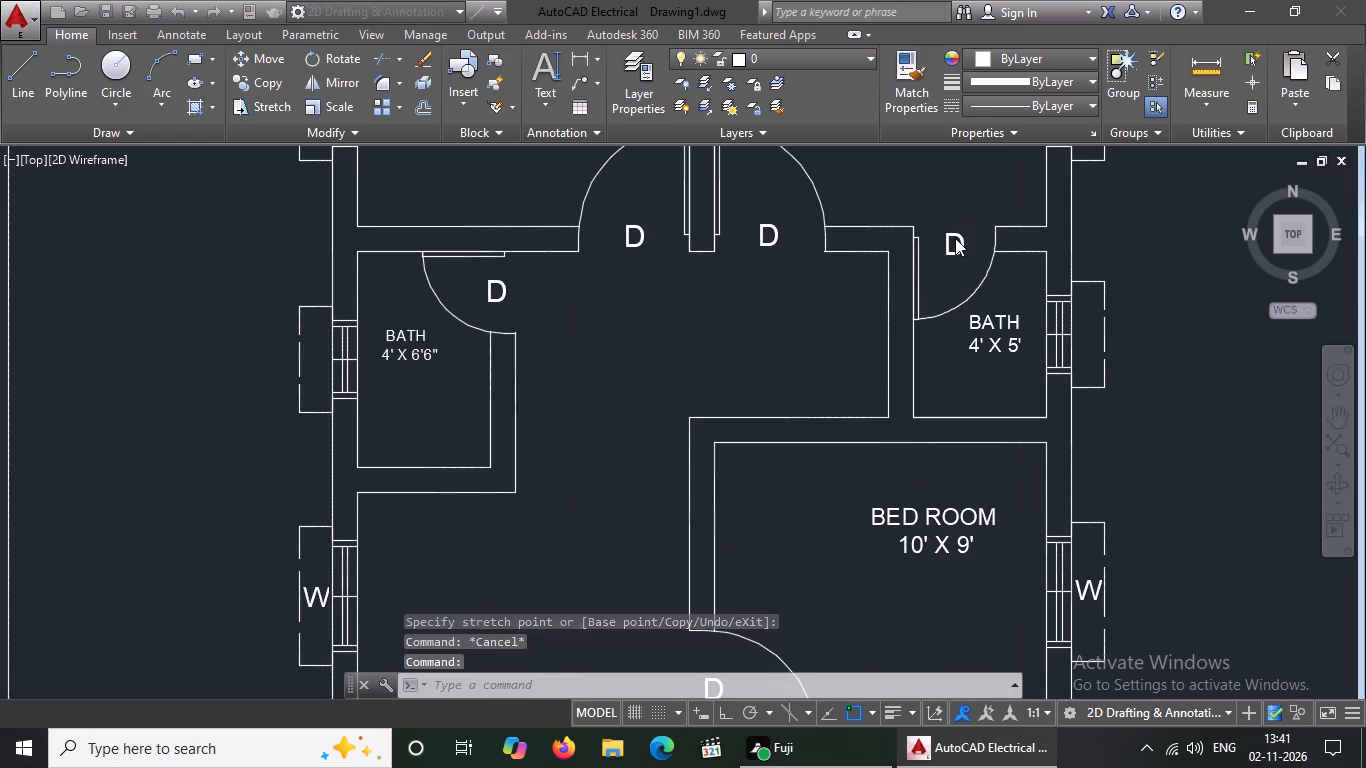
key(BackSpace)
text(D1)
key(Return)
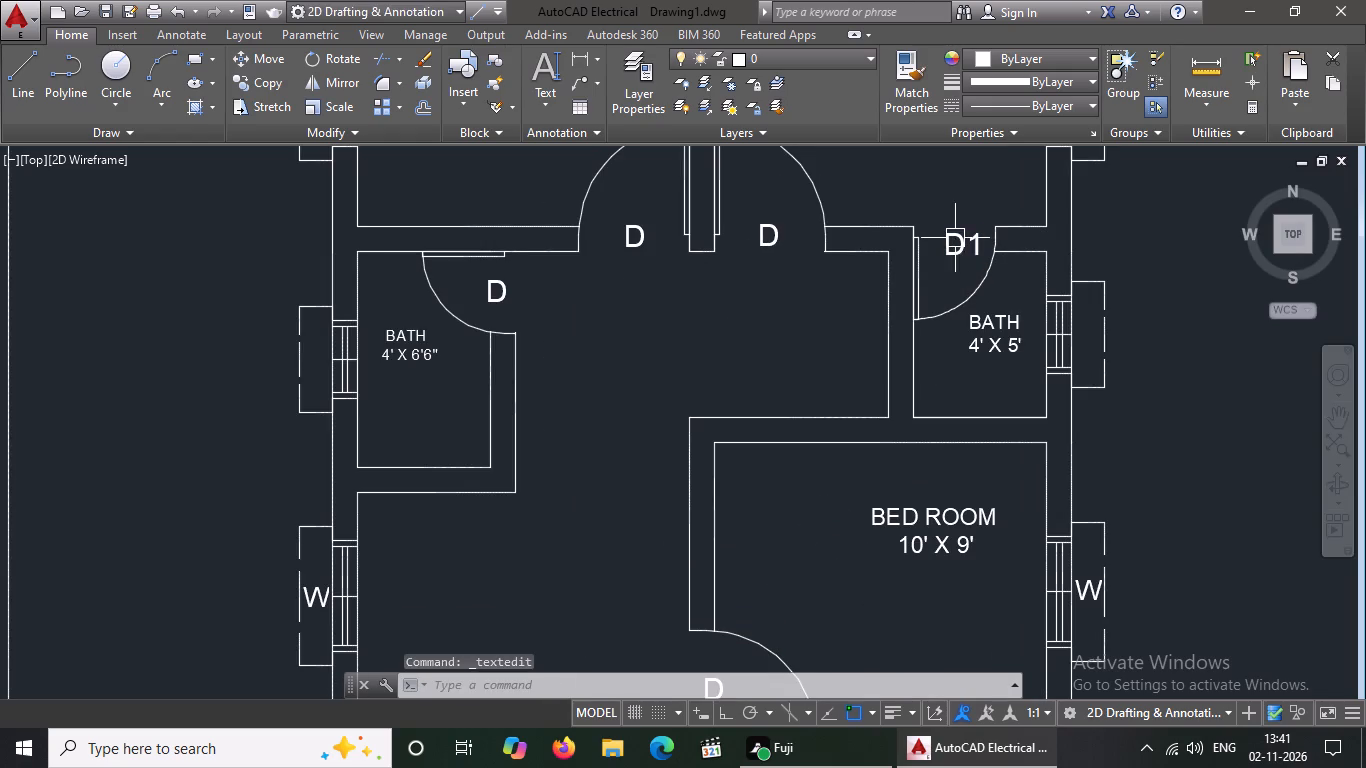
click(940, 241)
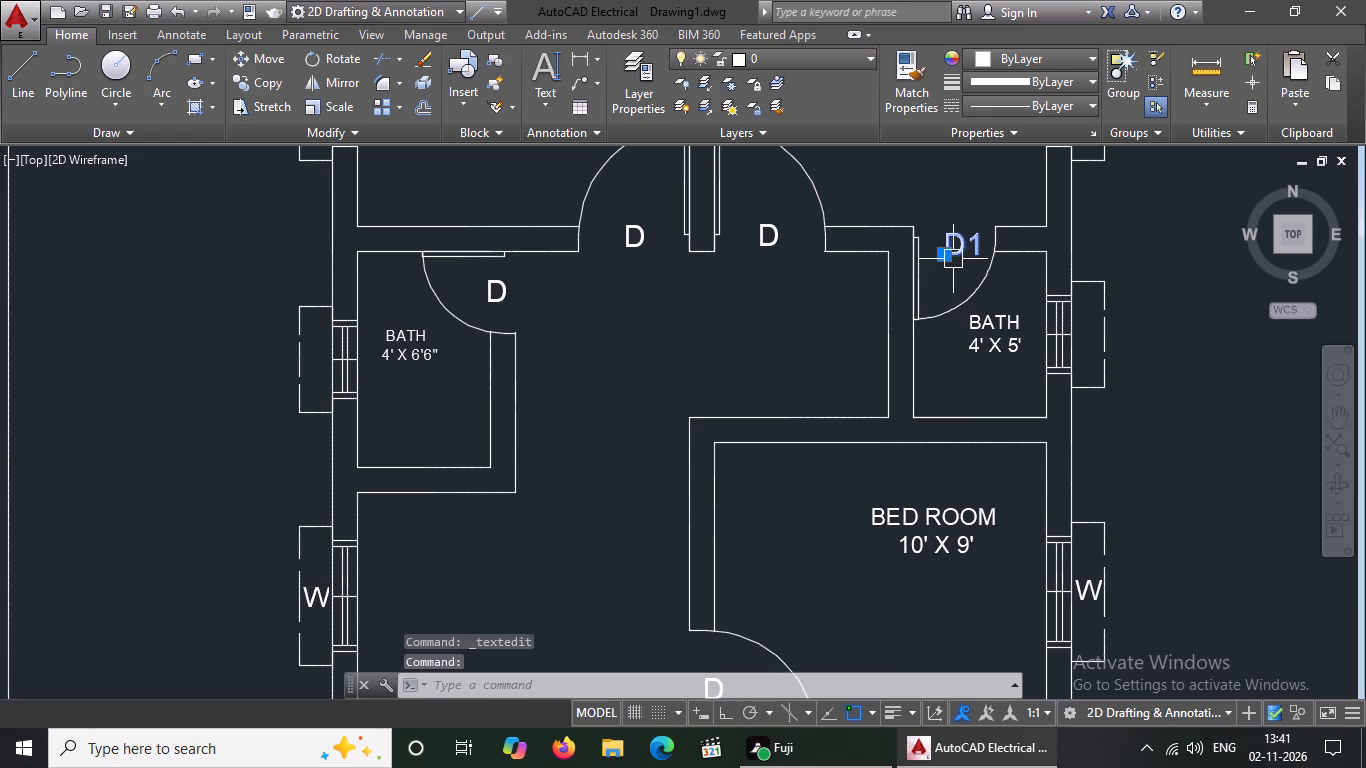
click(949, 258)
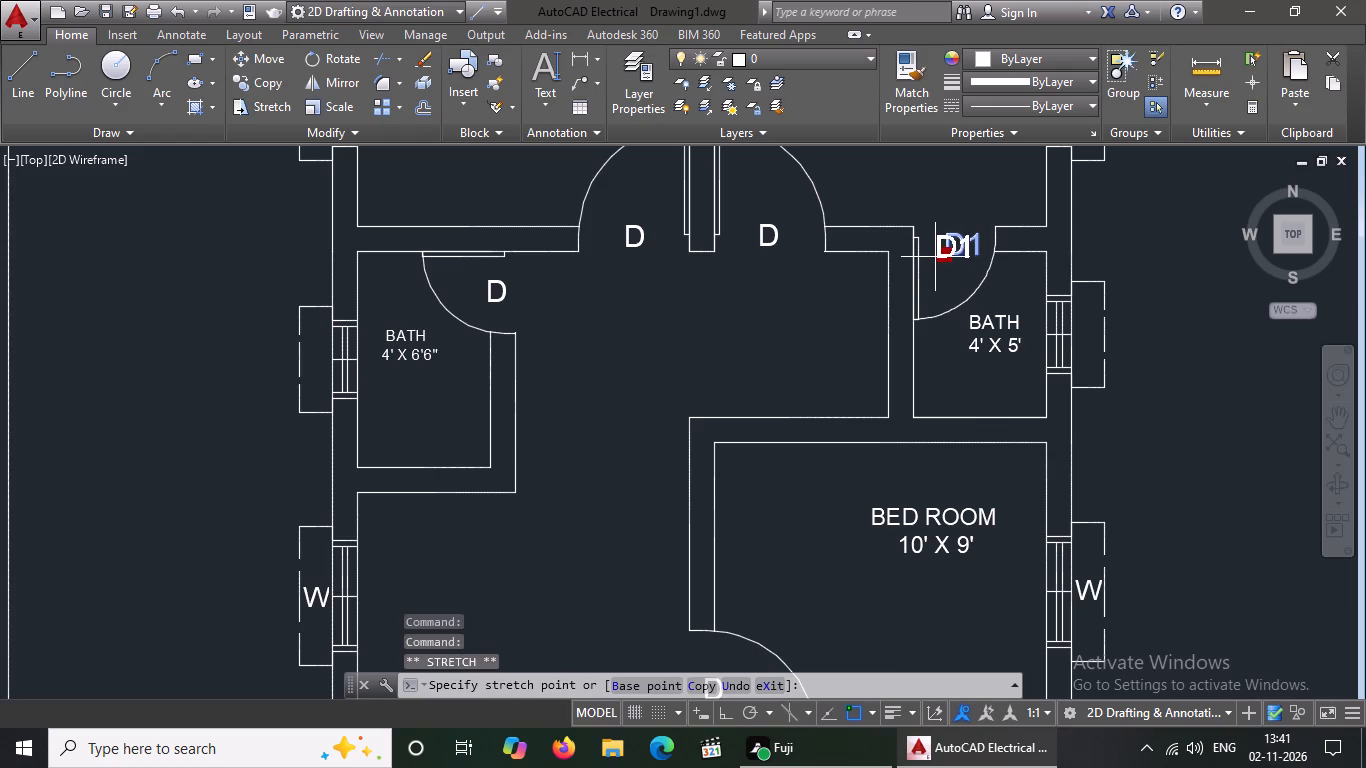
click(937, 257)
key(Escape)
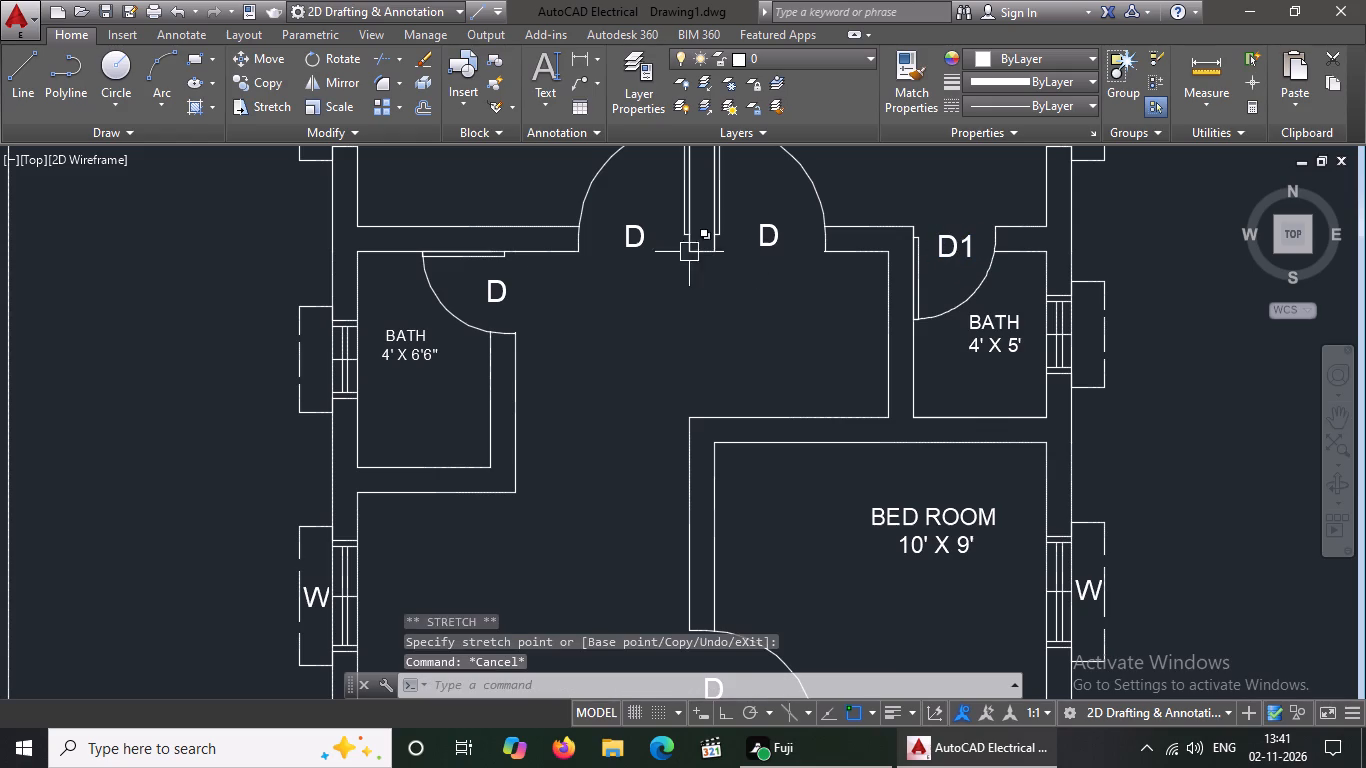
Change the 4' X 6'6" bath door's label to D1 and shift it slightly into the door swing.
double_click(499, 292)
key(BackSpace)
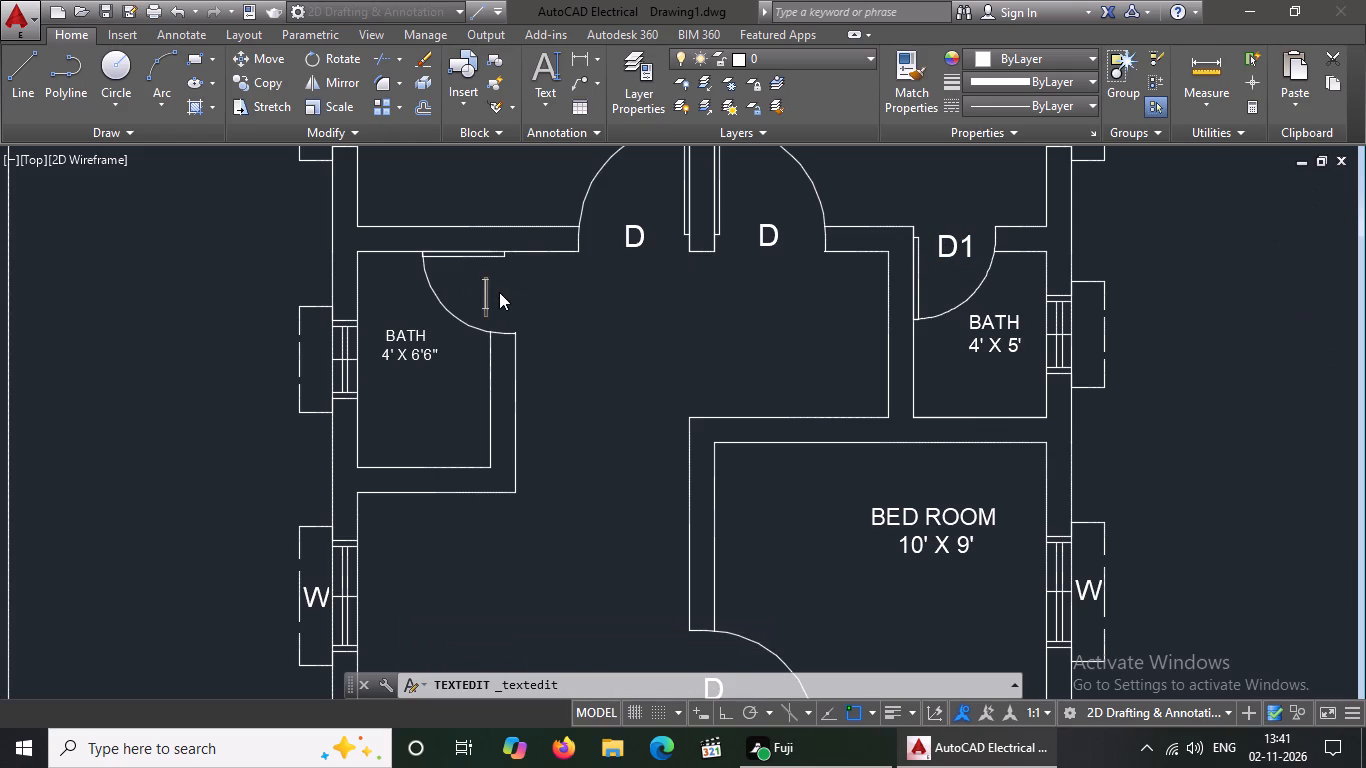
text(D1)
key(Return)
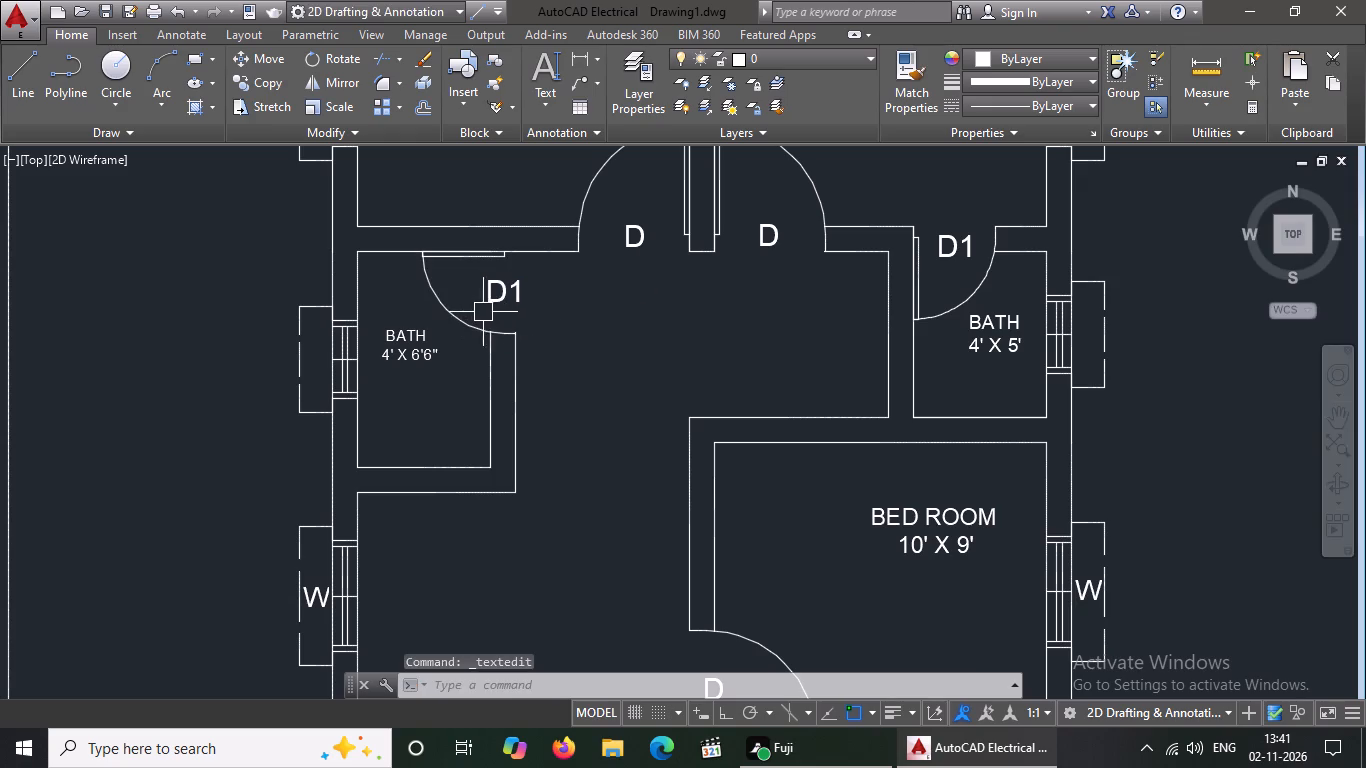
click(489, 309)
click(491, 299)
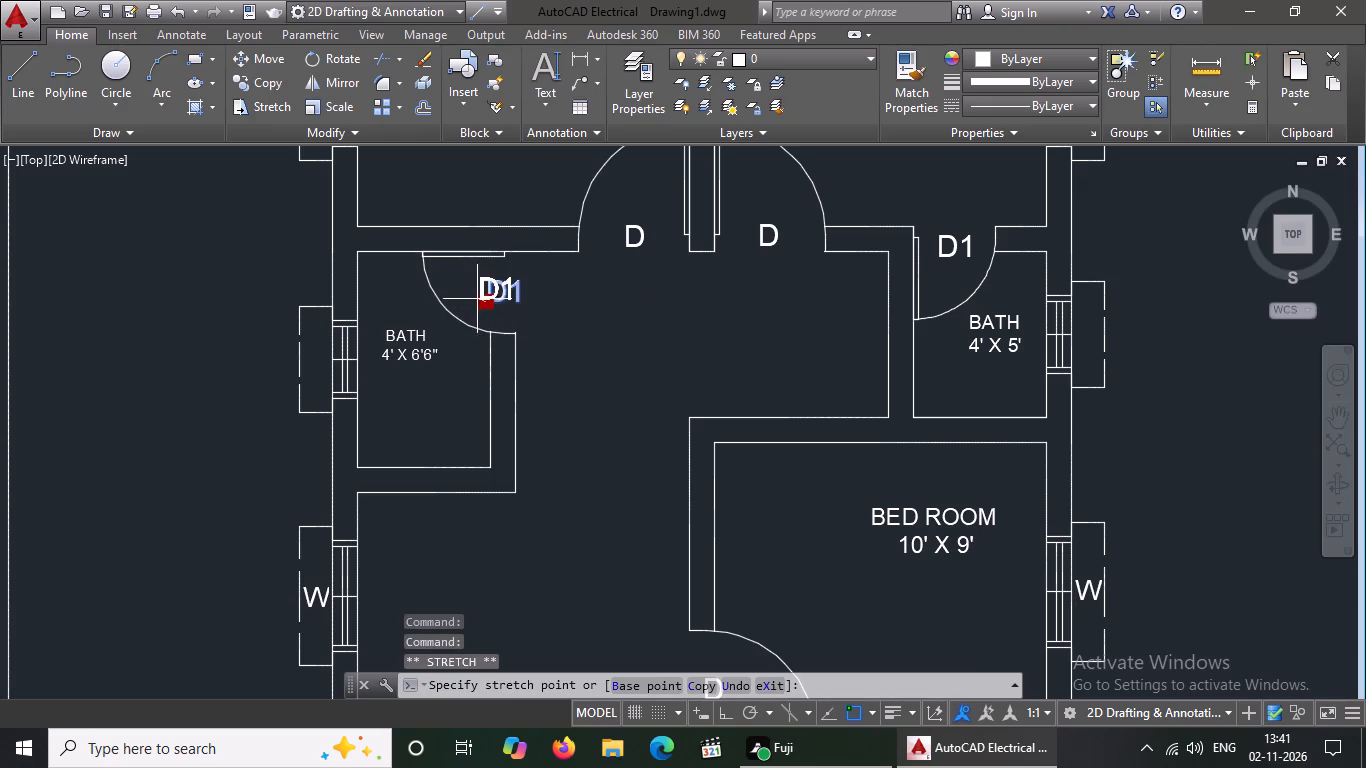
click(485, 301)
scroll(501, 291, down, 1)
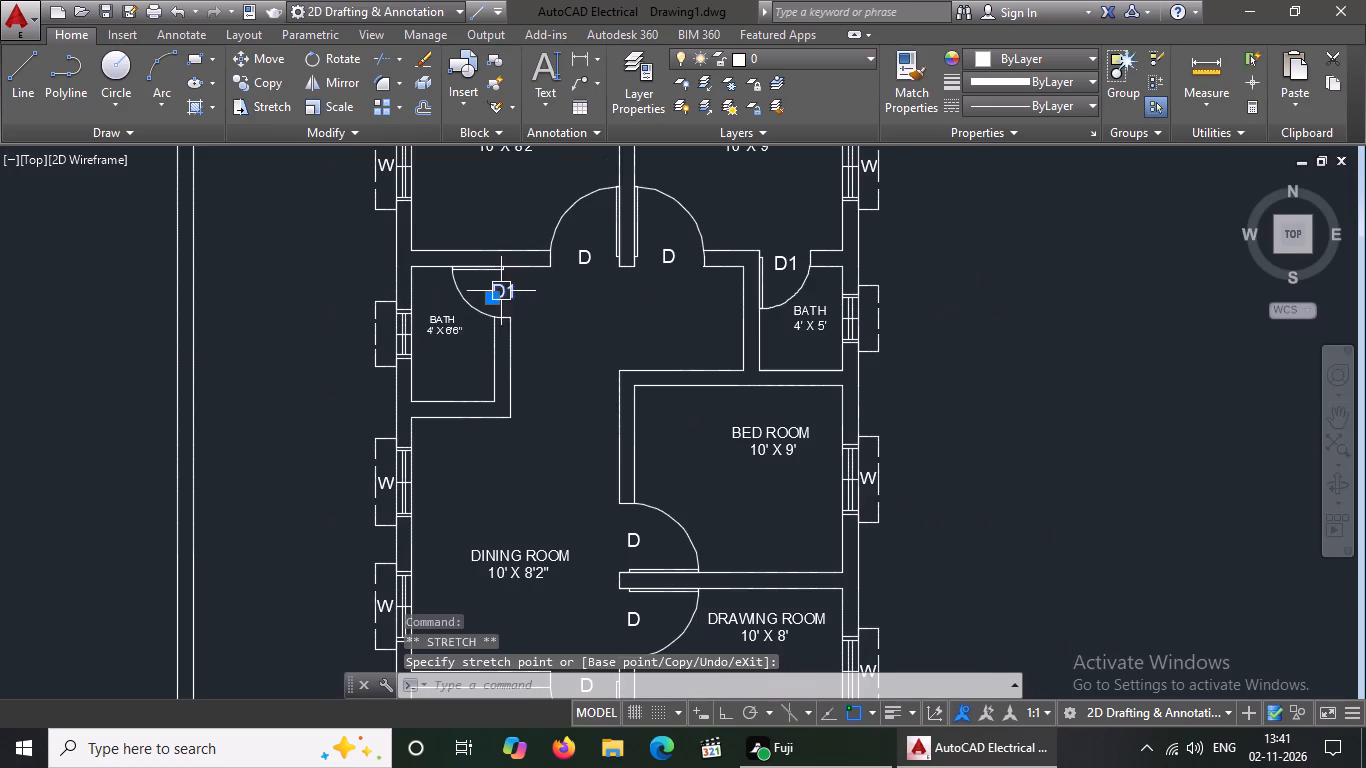
key(Escape)
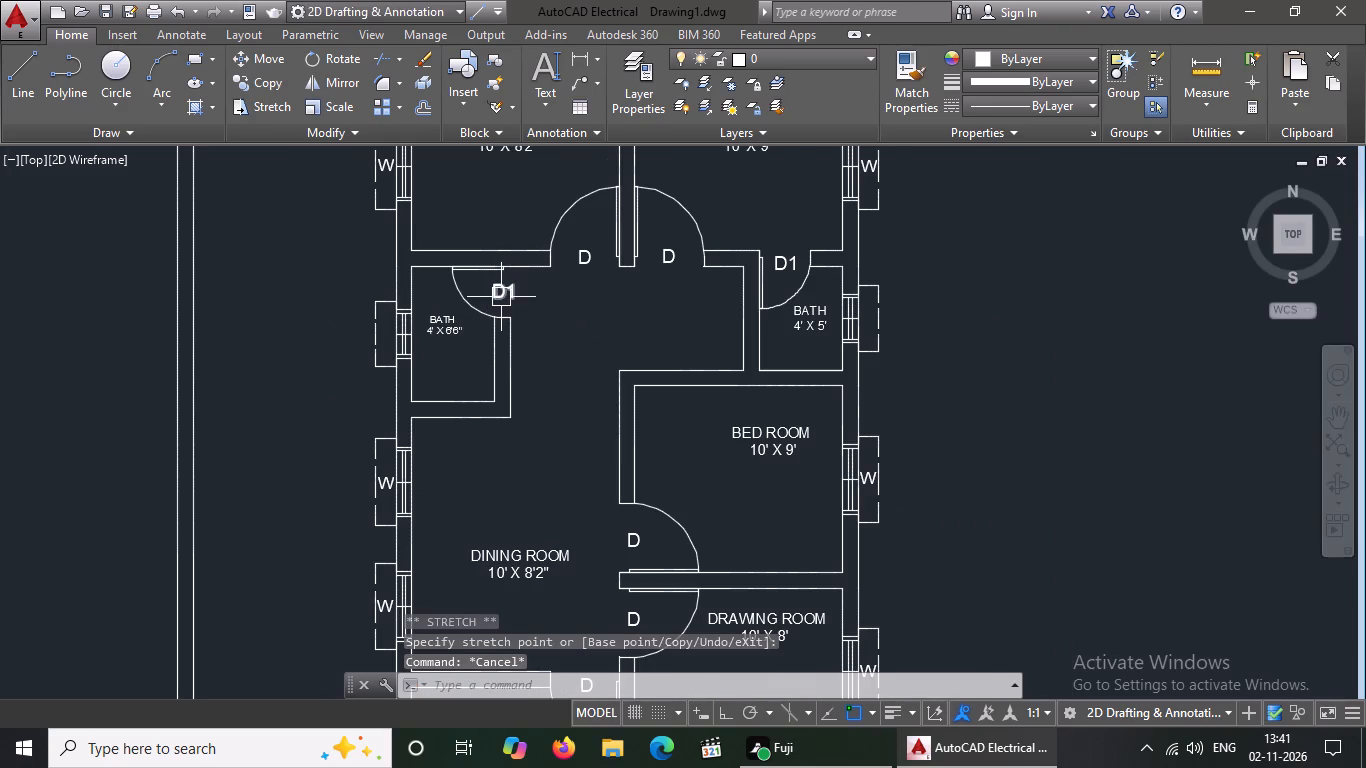
scroll(500, 296, up, 2)
click(498, 286)
click(473, 297)
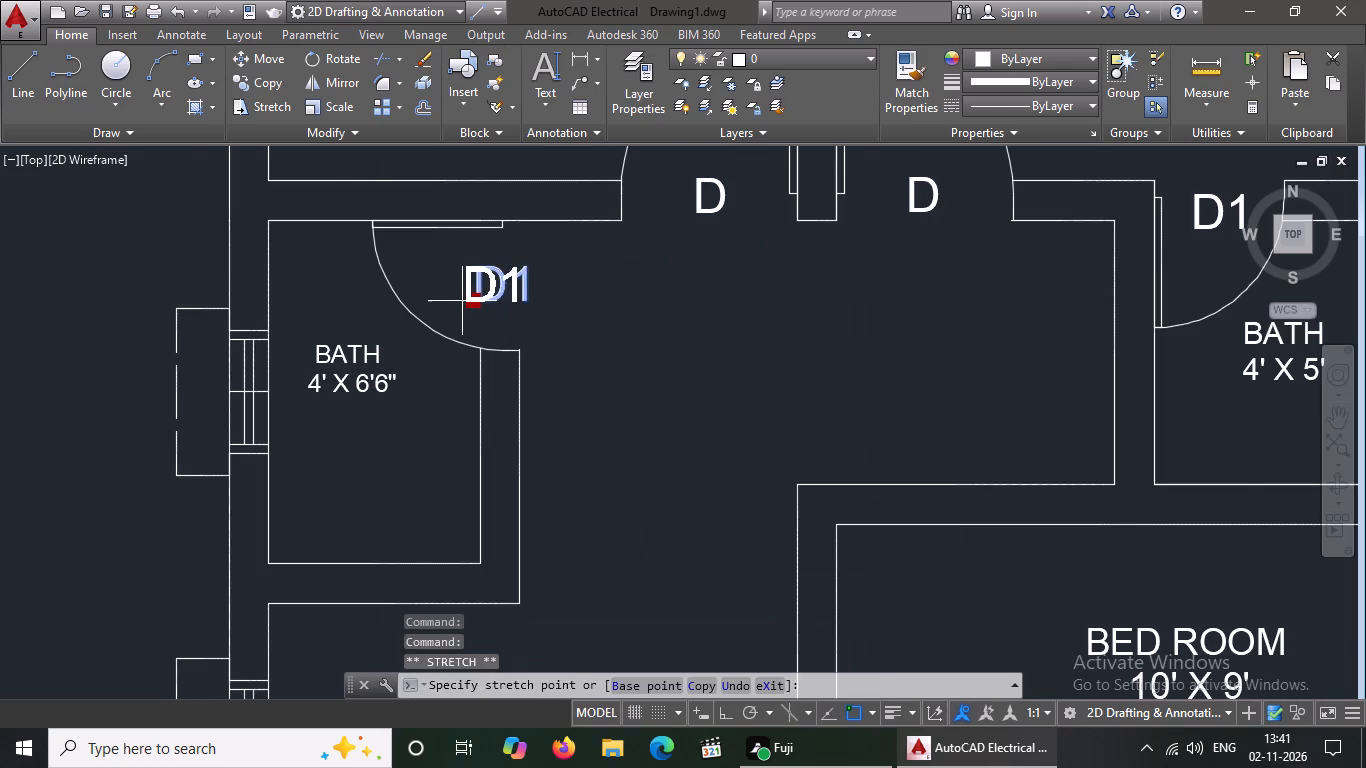
click(464, 300)
scroll(467, 290, down, 3)
key(Escape)
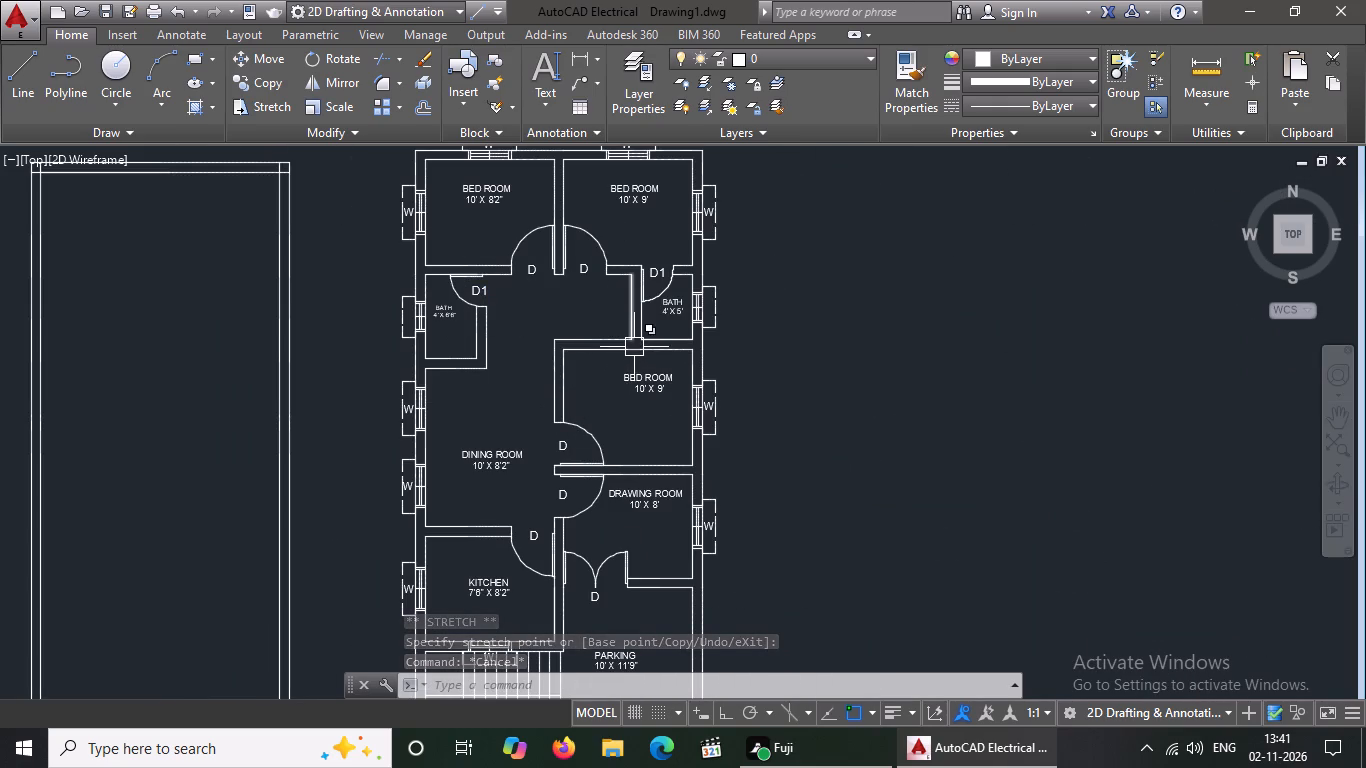
Copy the D of the 10' X 8'2" bedroom door beside the dining-side bath's lower corner and into the hall below the two upper bedroom doors.
scroll(610, 359, down, 1)
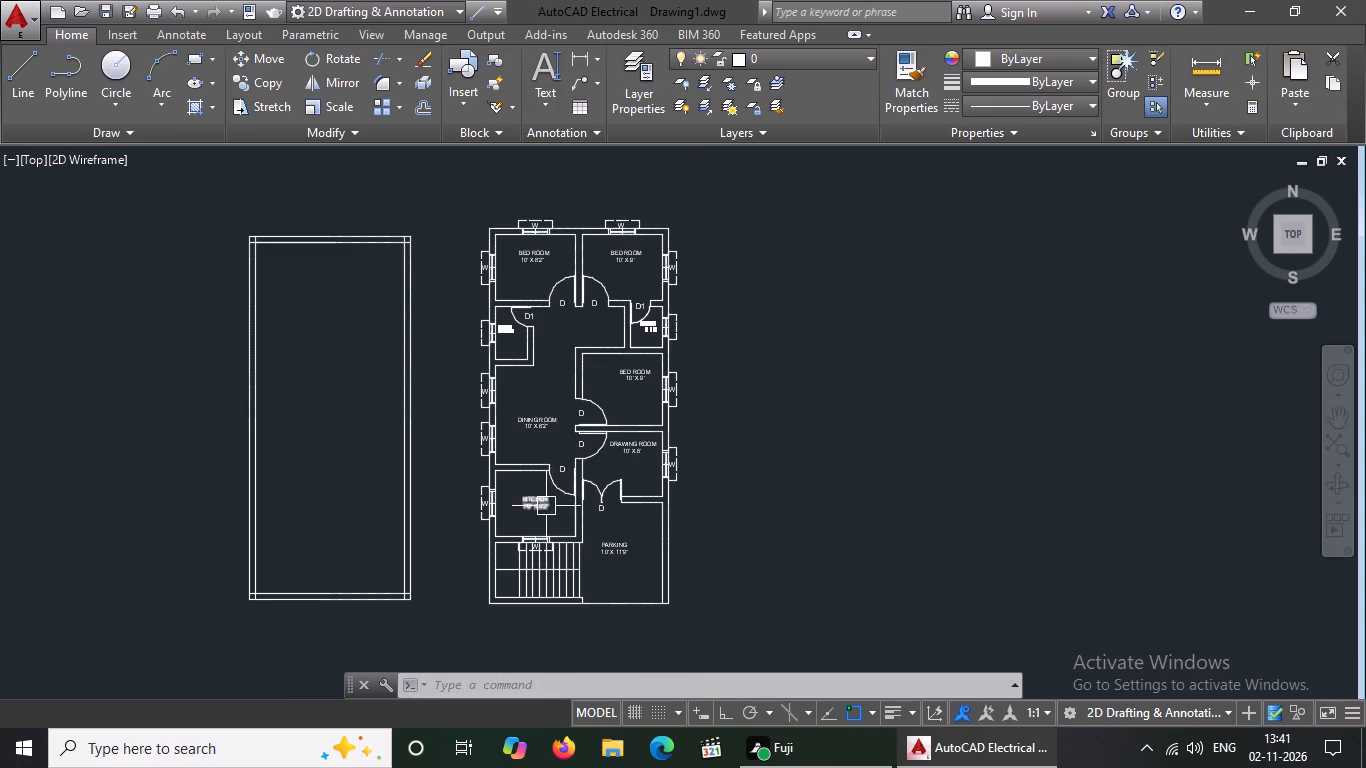
scroll(568, 384, up, 2)
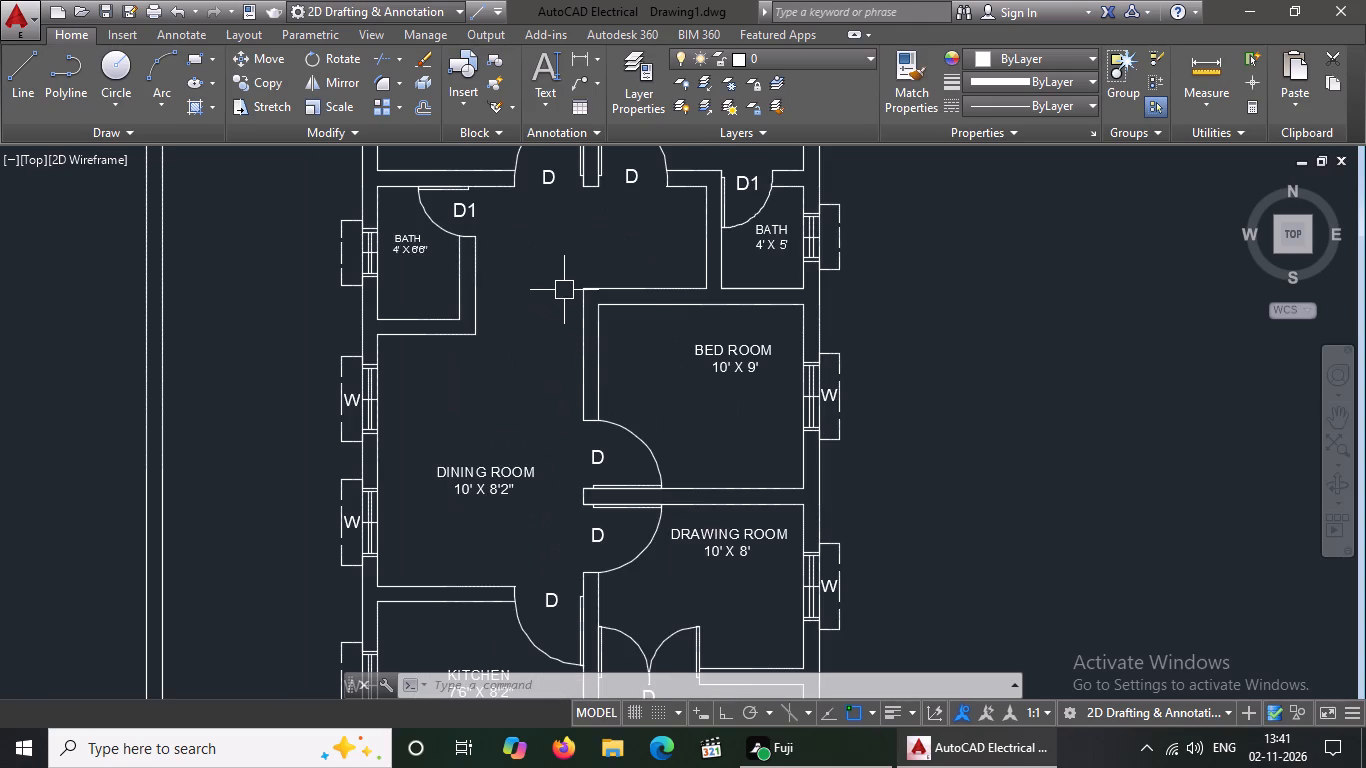
scroll(568, 297, down, 1)
middle_drag(568, 300, 570, 331)
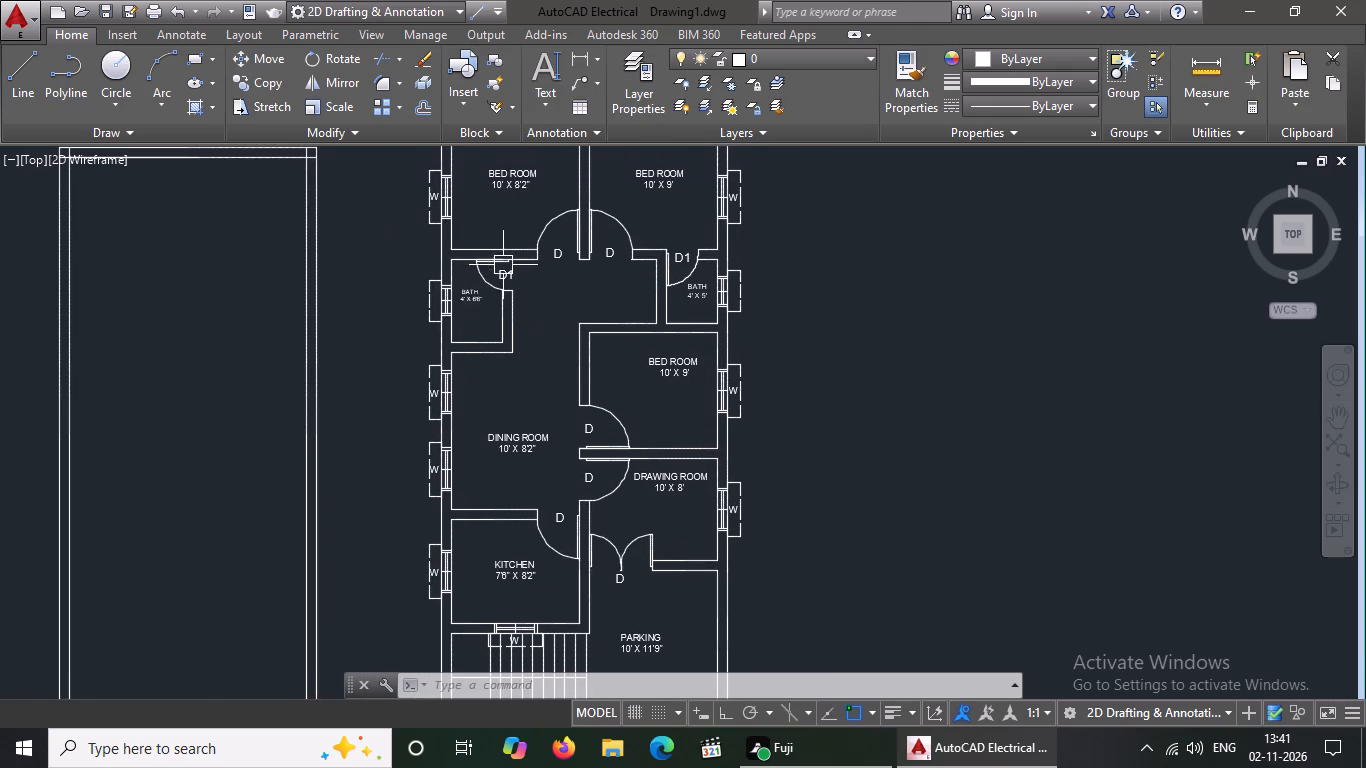
scroll(517, 270, up, 2)
click(614, 238)
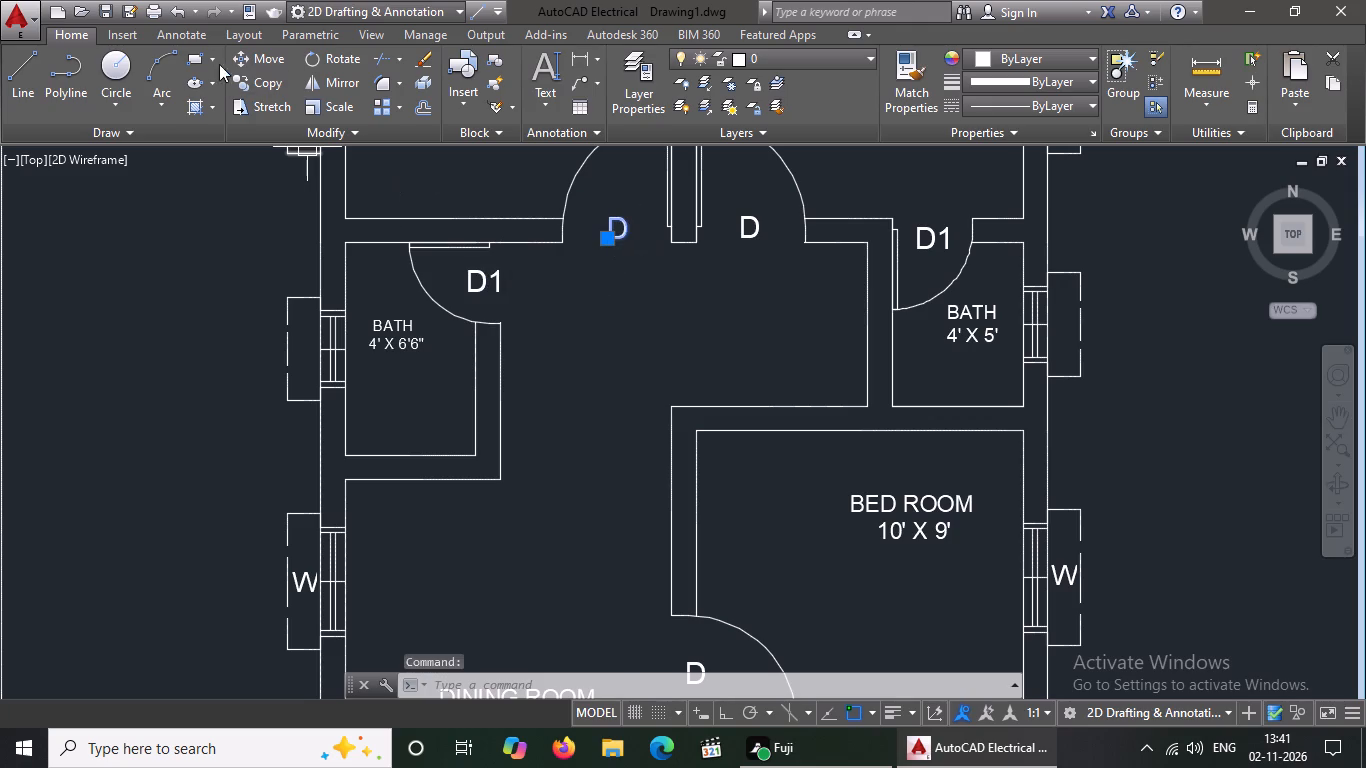
click(248, 75)
click(609, 232)
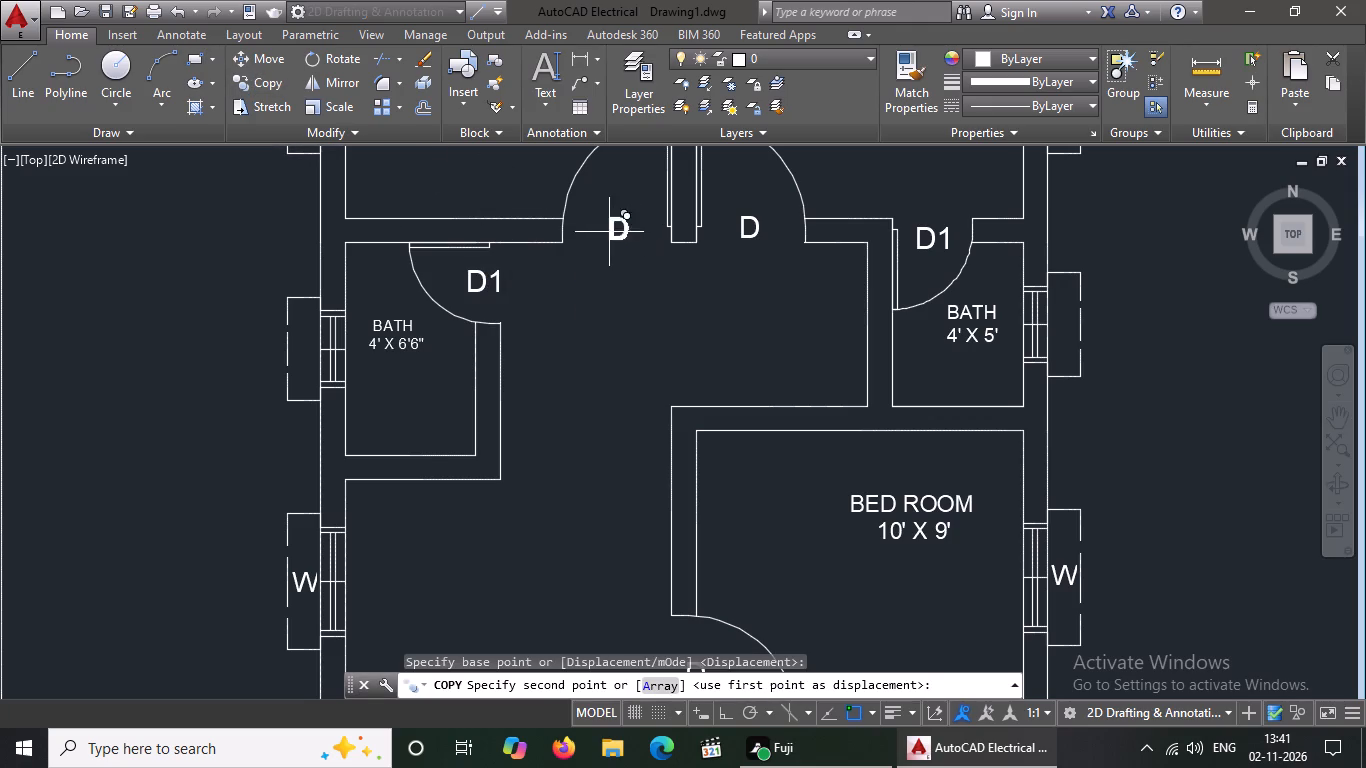
scroll(574, 446, down, 2)
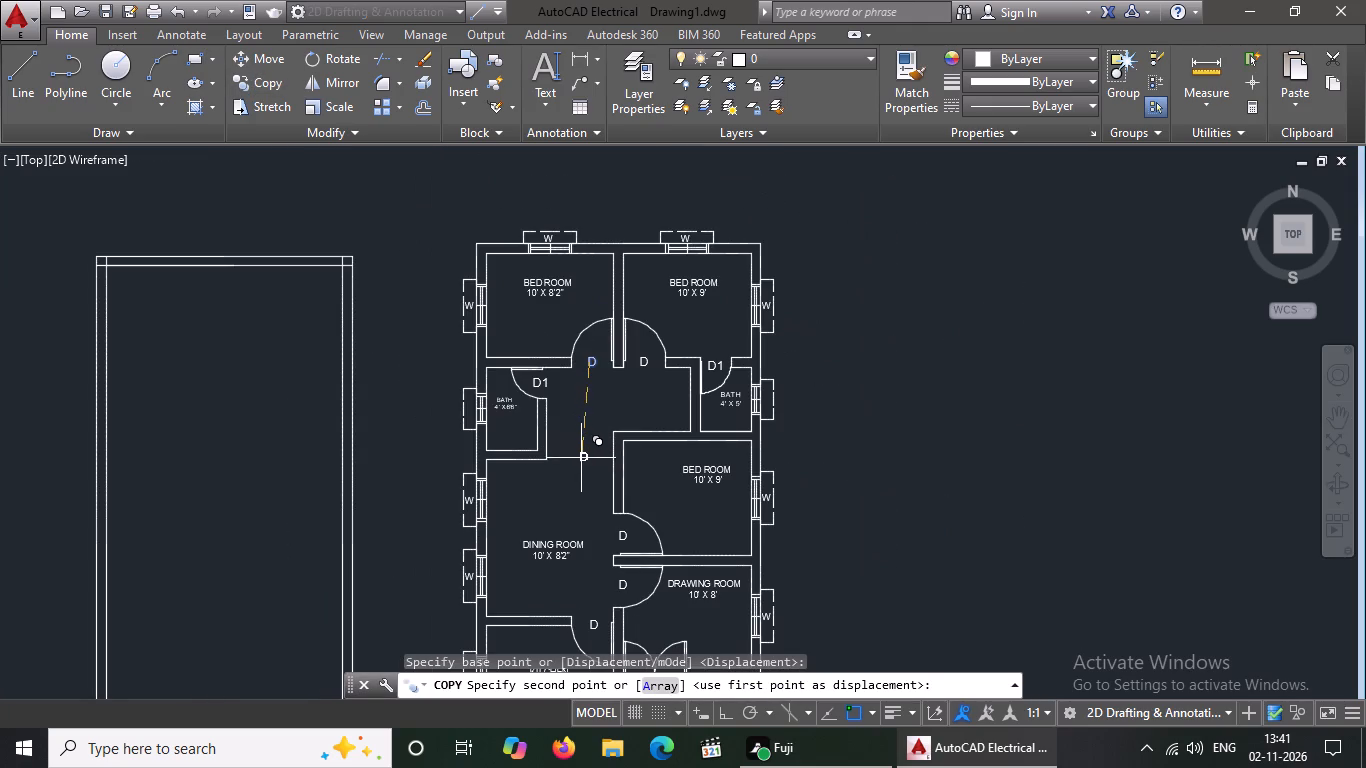
scroll(598, 440, down, 1)
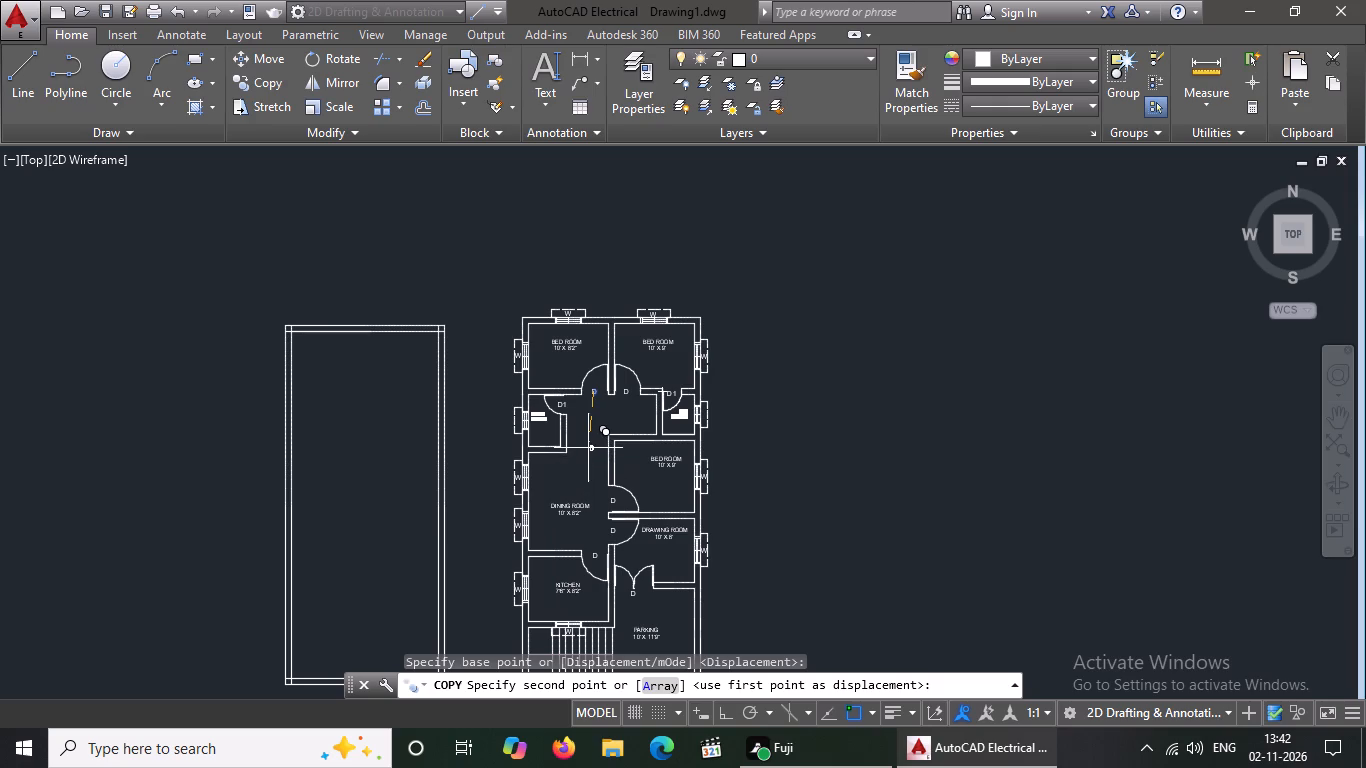
scroll(588, 448, up, 3)
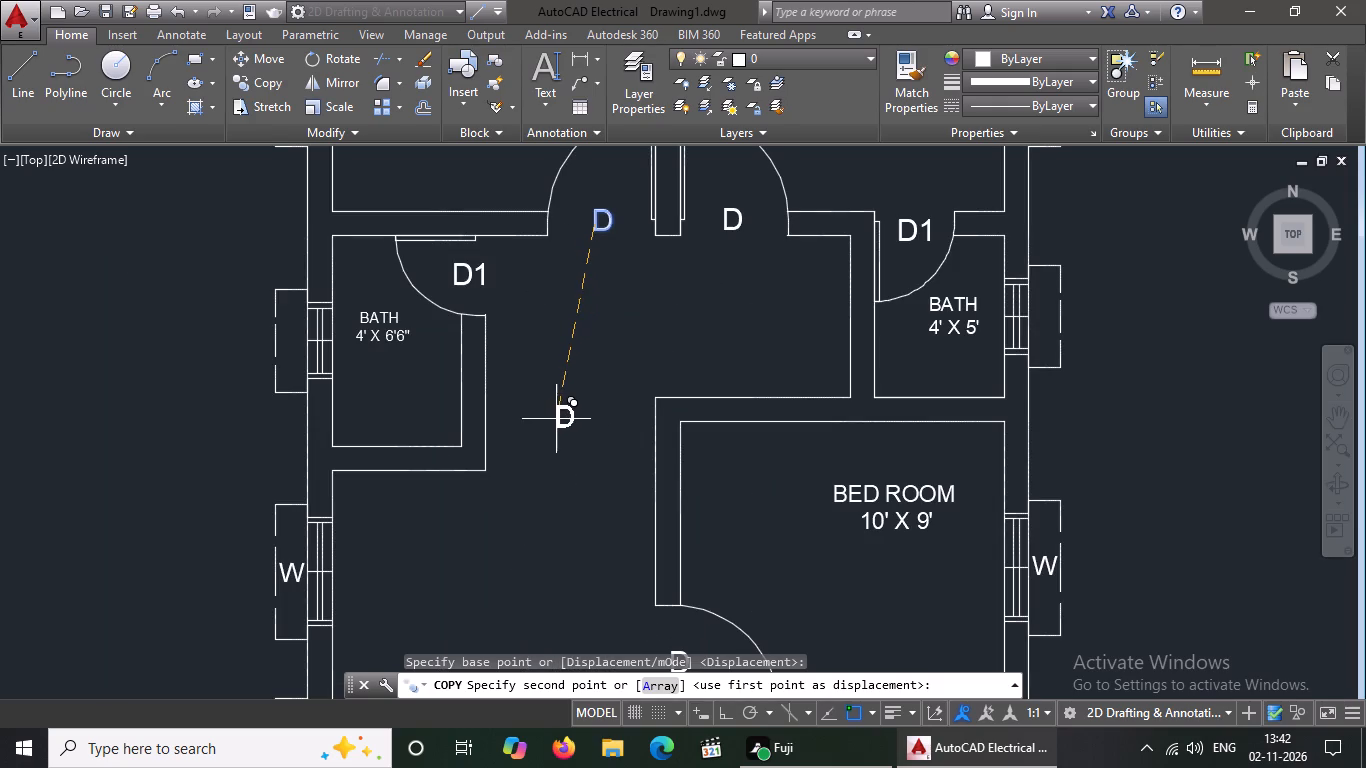
click(558, 415)
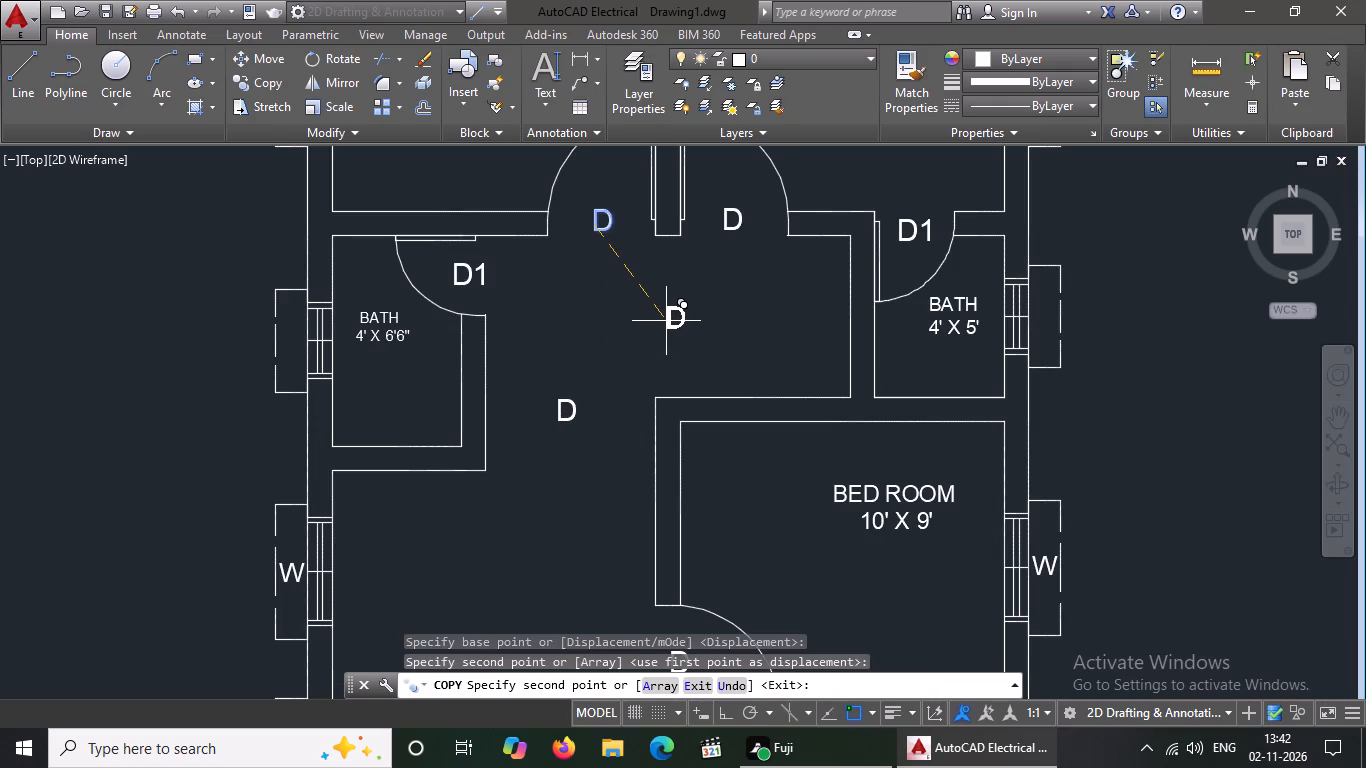
click(666, 321)
key(Escape)
Change the two D copies in the open hall and passage to O.
double_click(668, 321)
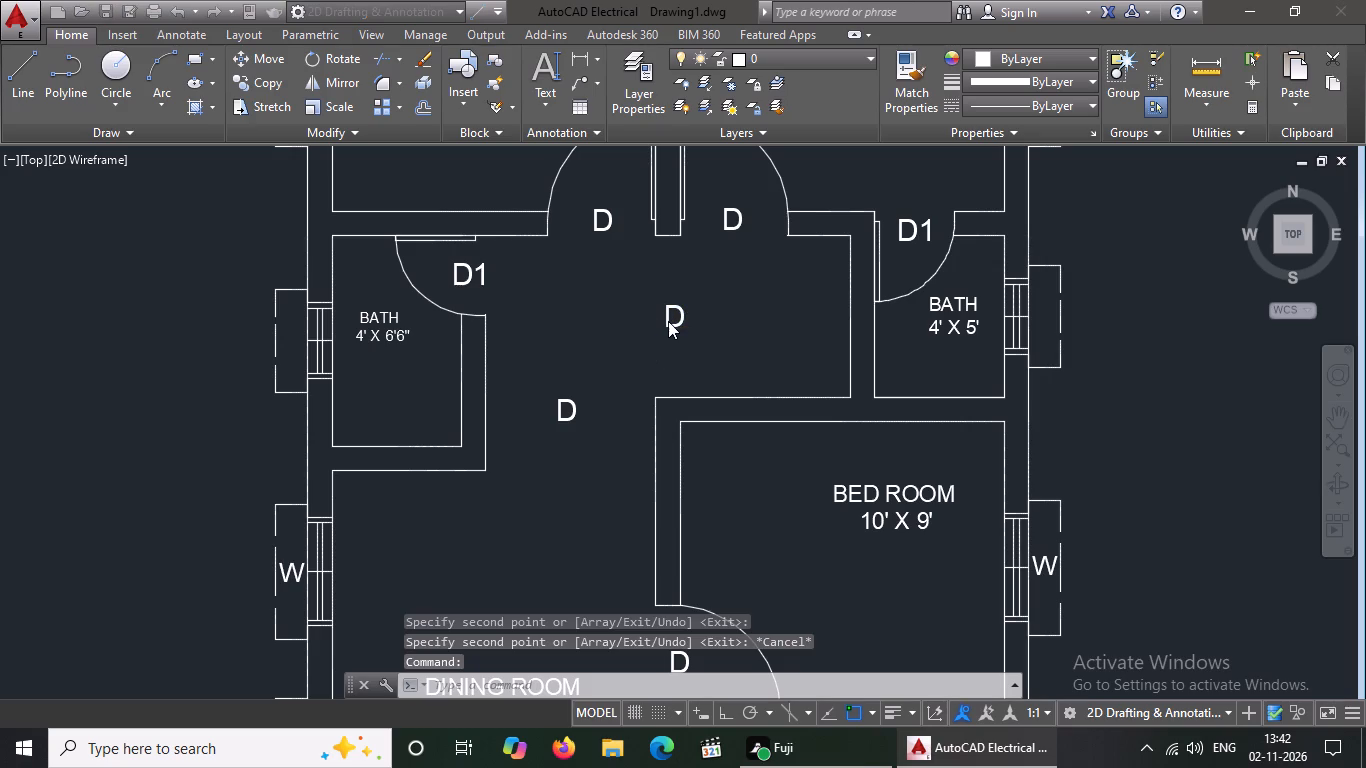
key(BackSpace)
key(o)
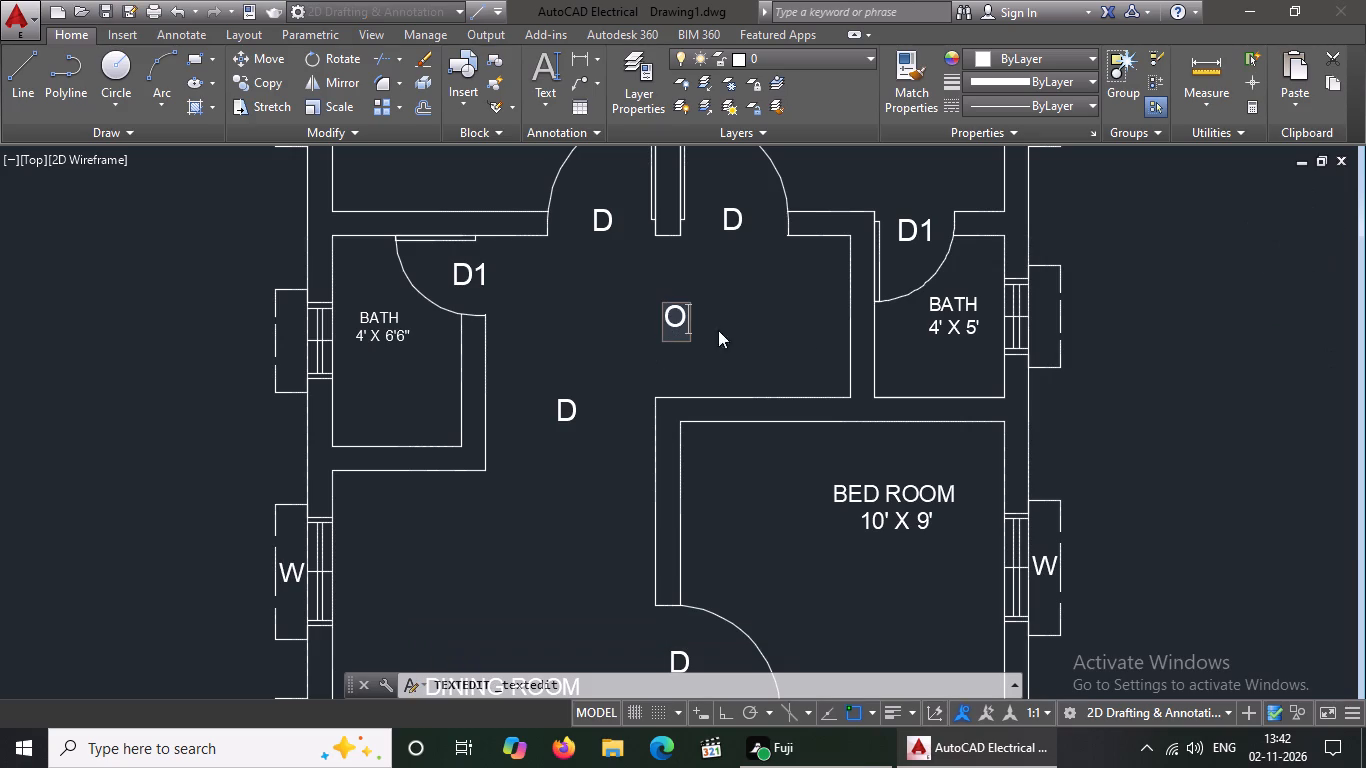
click(733, 364)
double_click(565, 421)
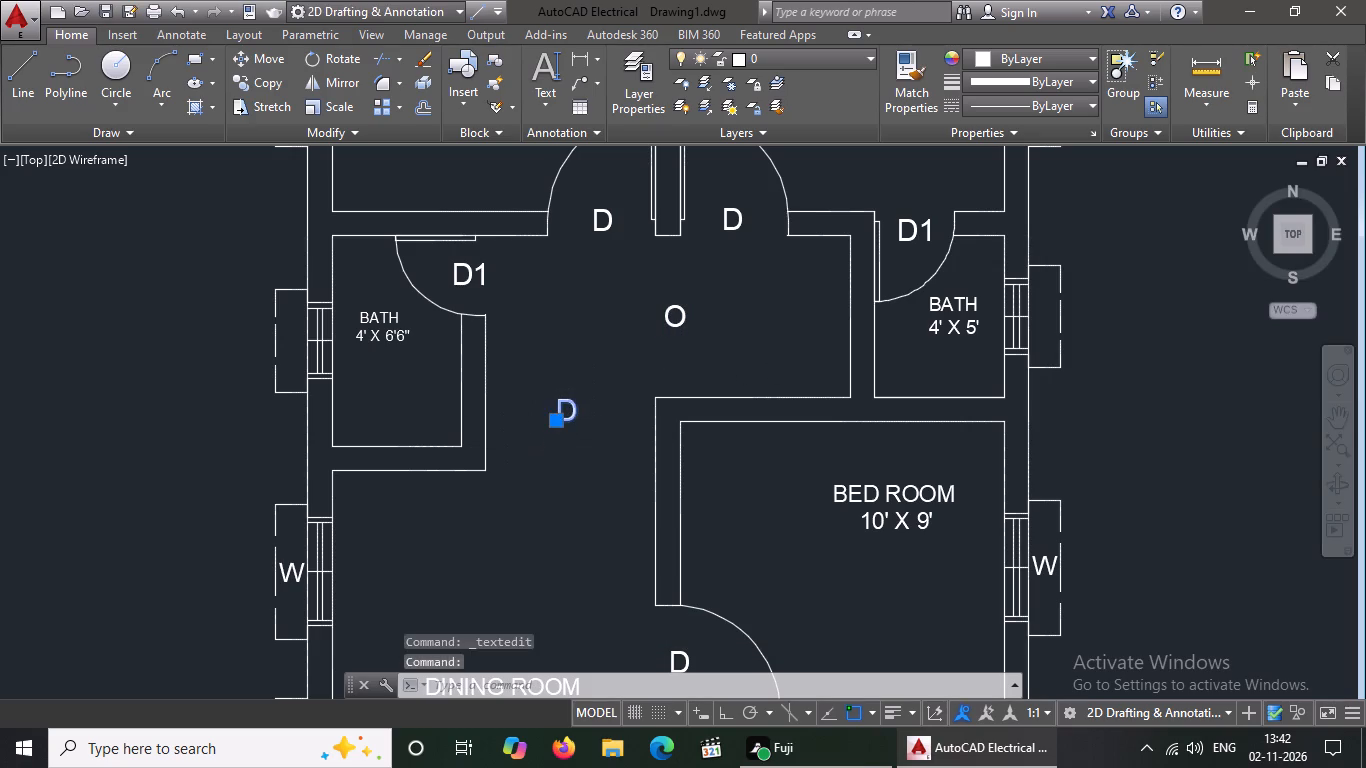
key(BackSpace)
key(o)
key(Return)
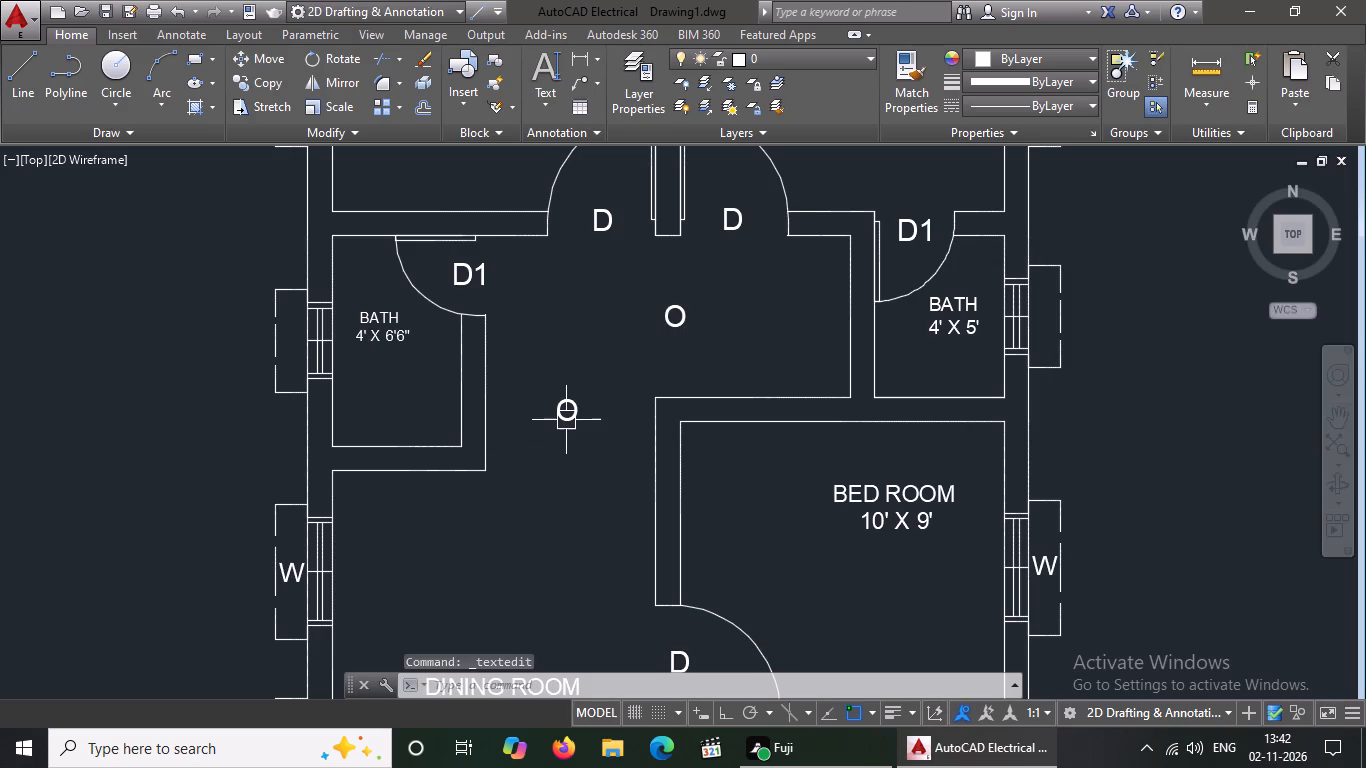
Change the label of the double door between the drawing room and parking to MD and shift it slightly to centre it under the door.
scroll(651, 449, down, 4)
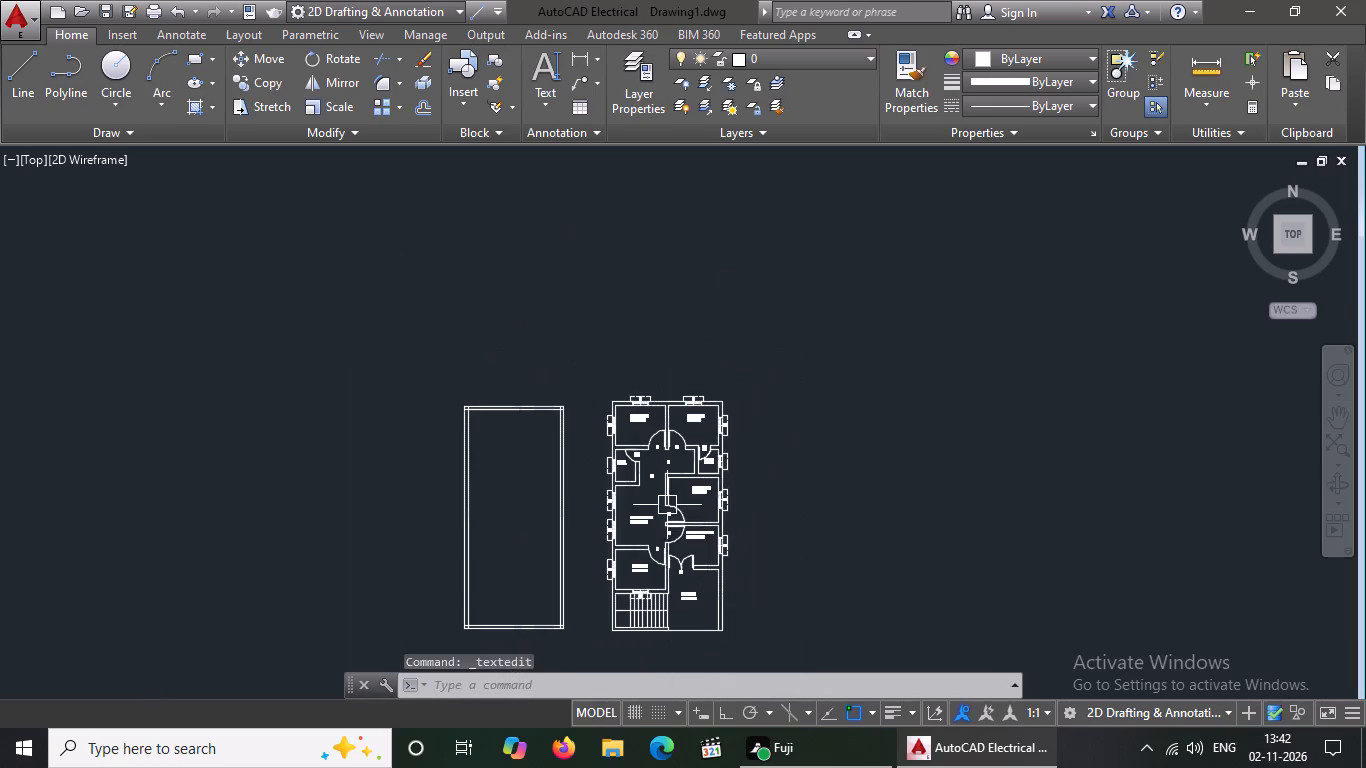
scroll(679, 530, up, 2)
scroll(700, 512, down, 2)
scroll(687, 569, up, 1)
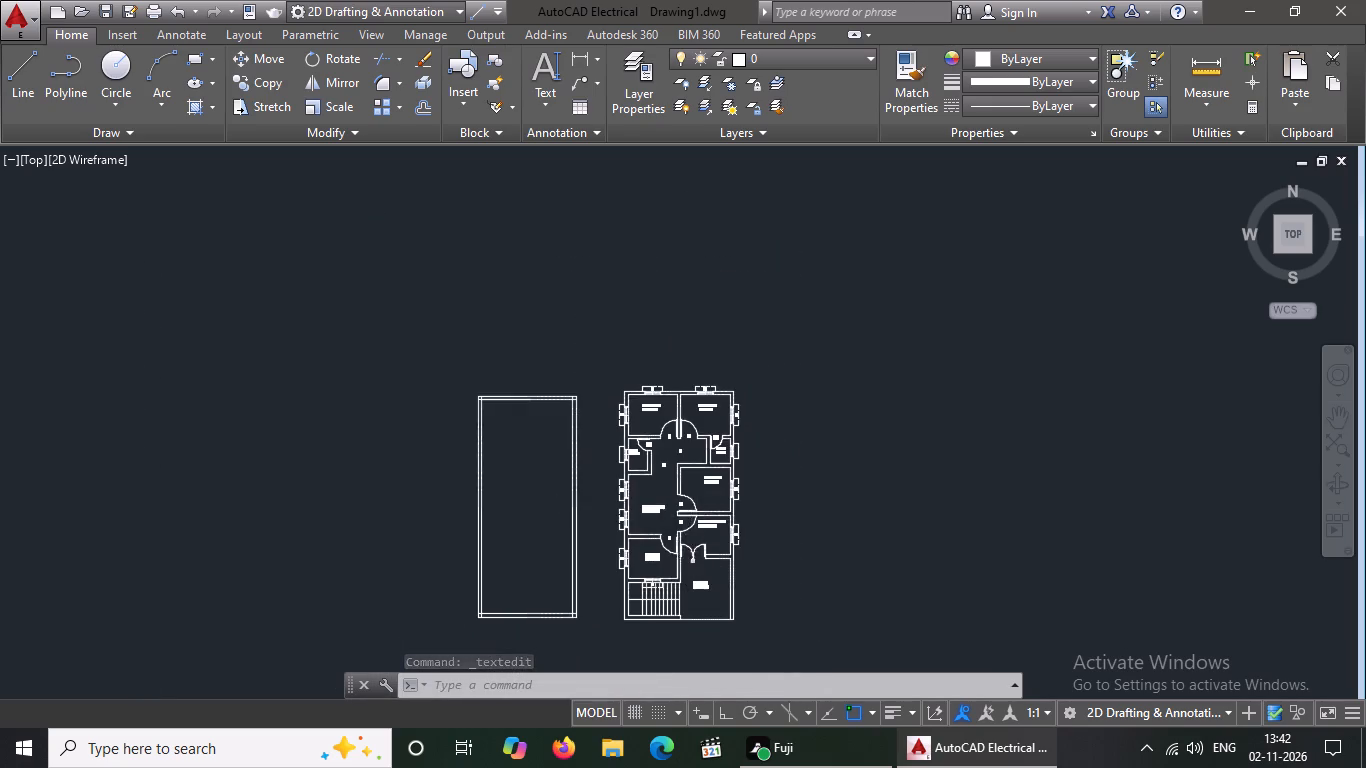
scroll(687, 569, up, 3)
double_click(725, 532)
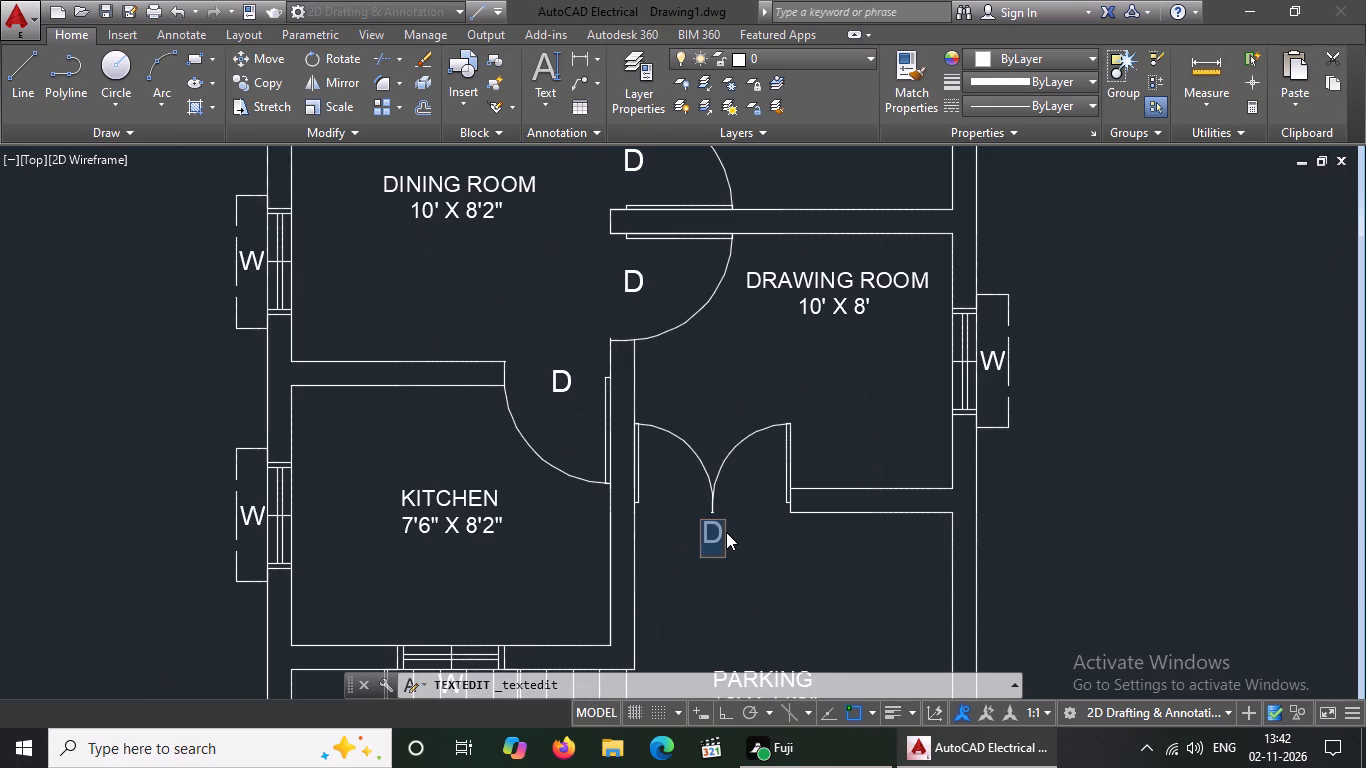
key(BackSpace)
key(n)
key(BackSpace)
text(MD)
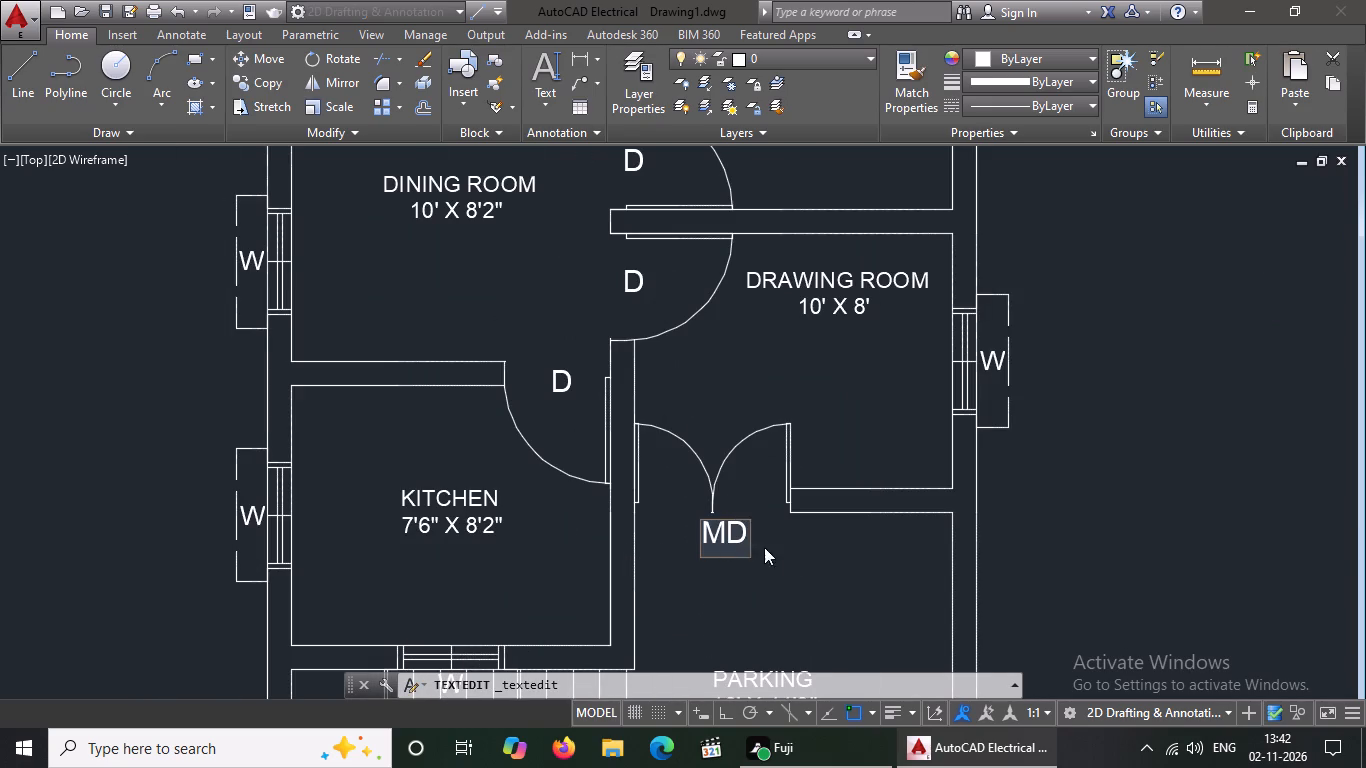
click(779, 567)
click(724, 544)
click(699, 545)
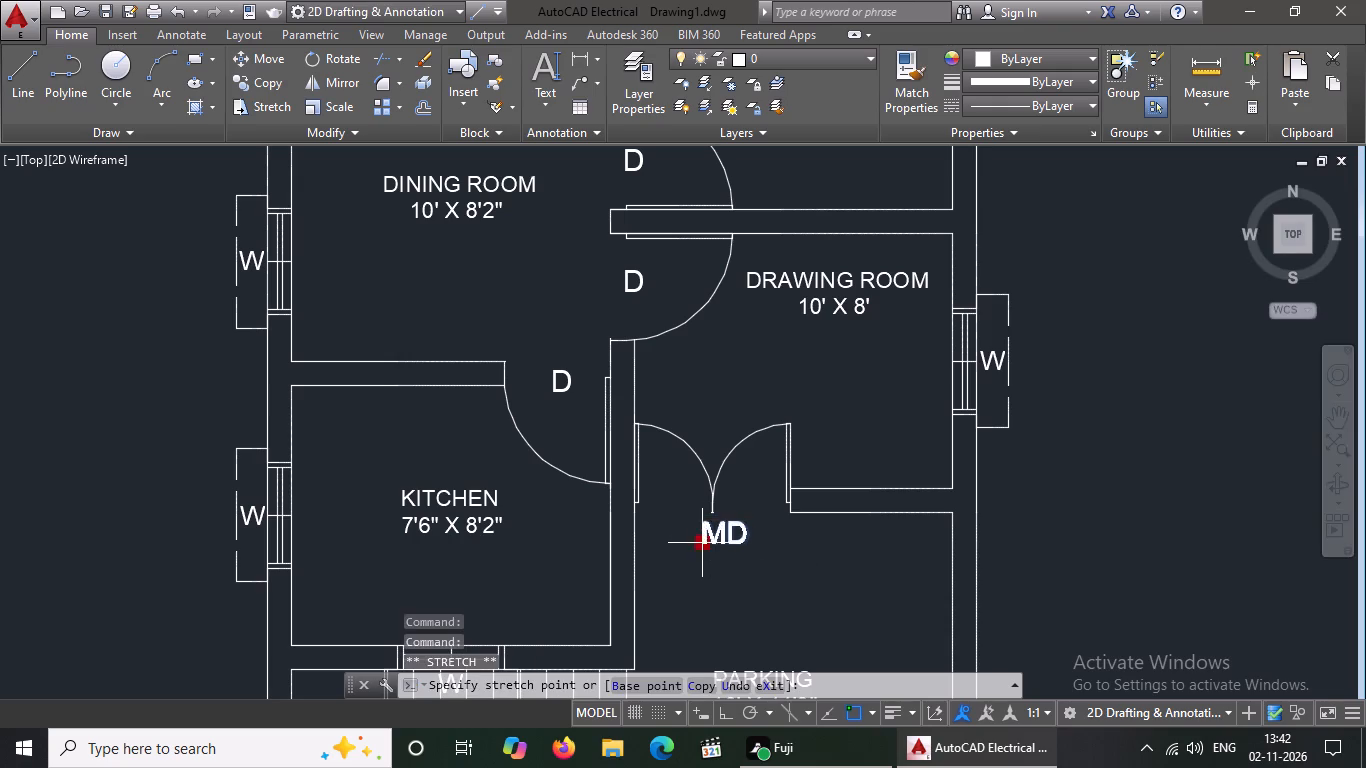
click(690, 539)
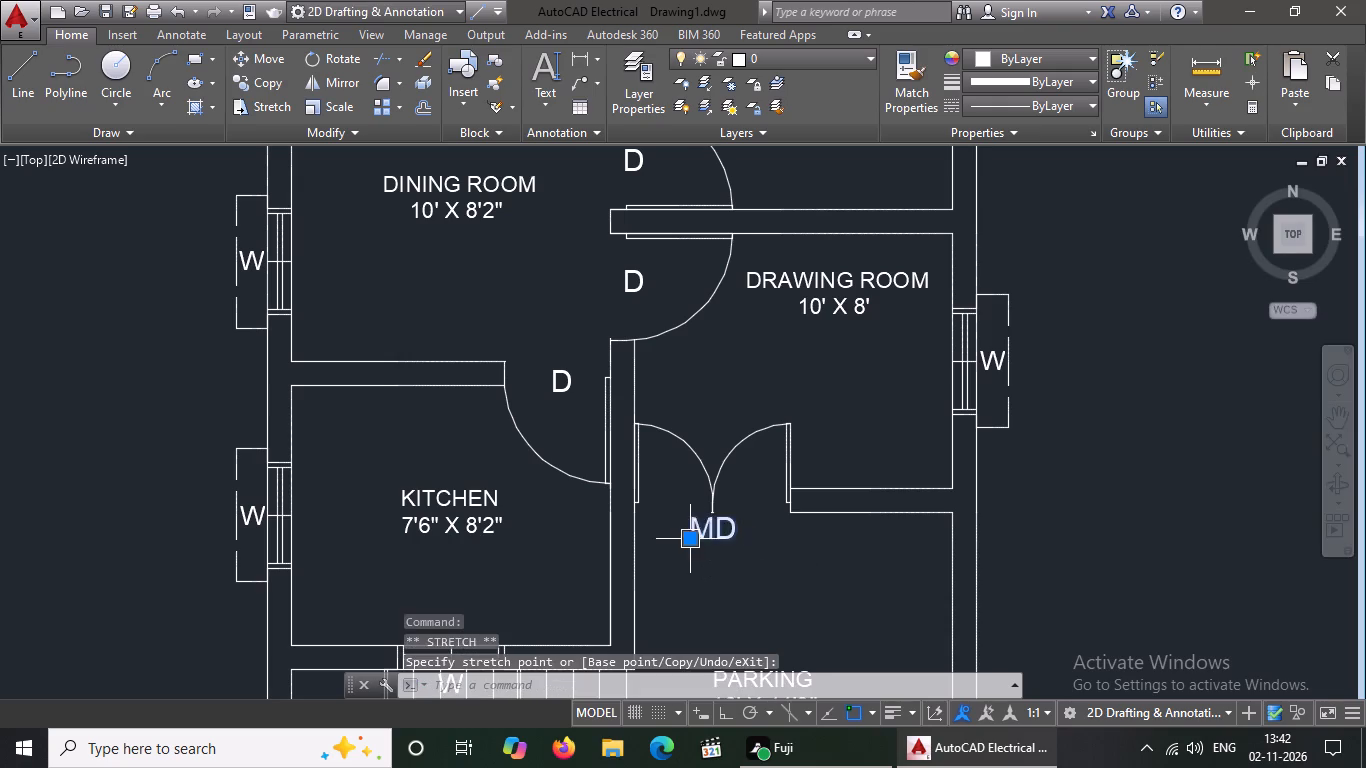
scroll(721, 541, down, 2)
key(Escape)
right_click(830, 553)
scroll(715, 495, down, 2)
key(Escape)
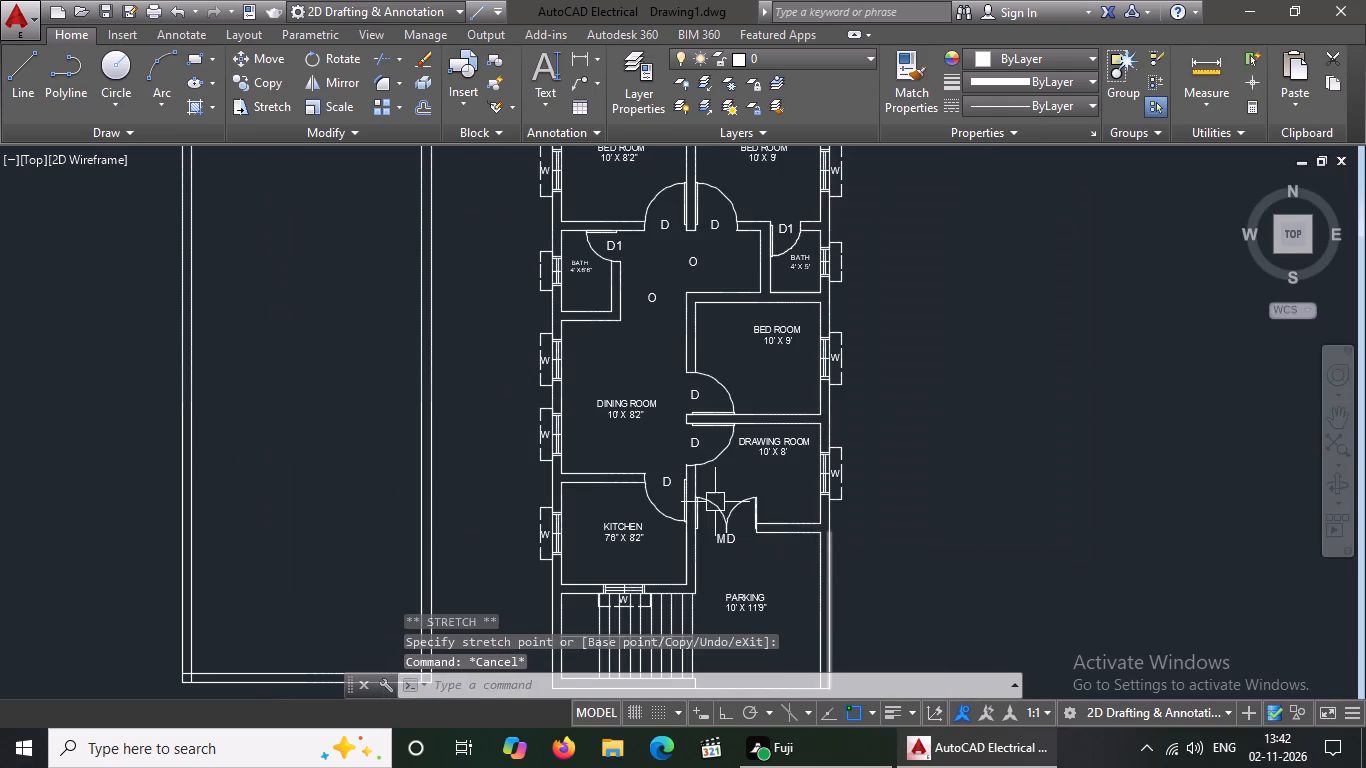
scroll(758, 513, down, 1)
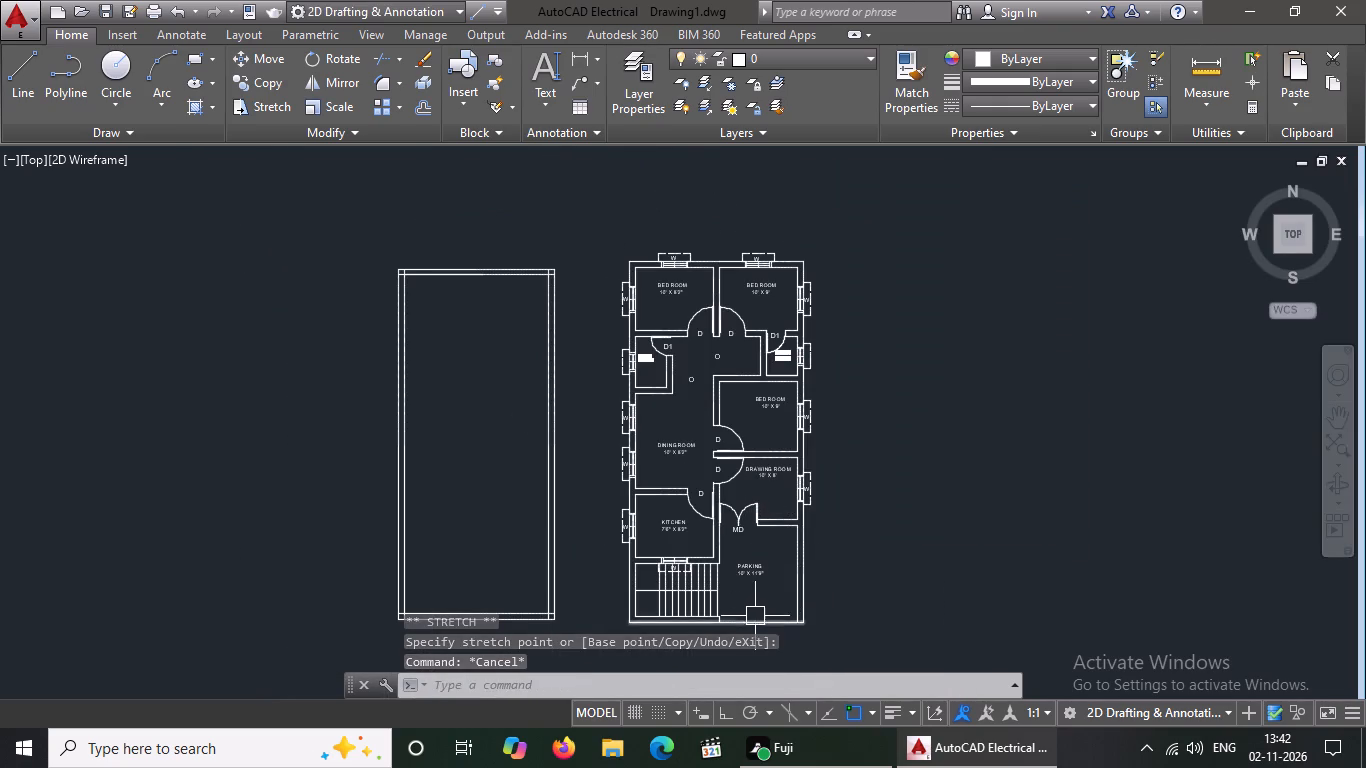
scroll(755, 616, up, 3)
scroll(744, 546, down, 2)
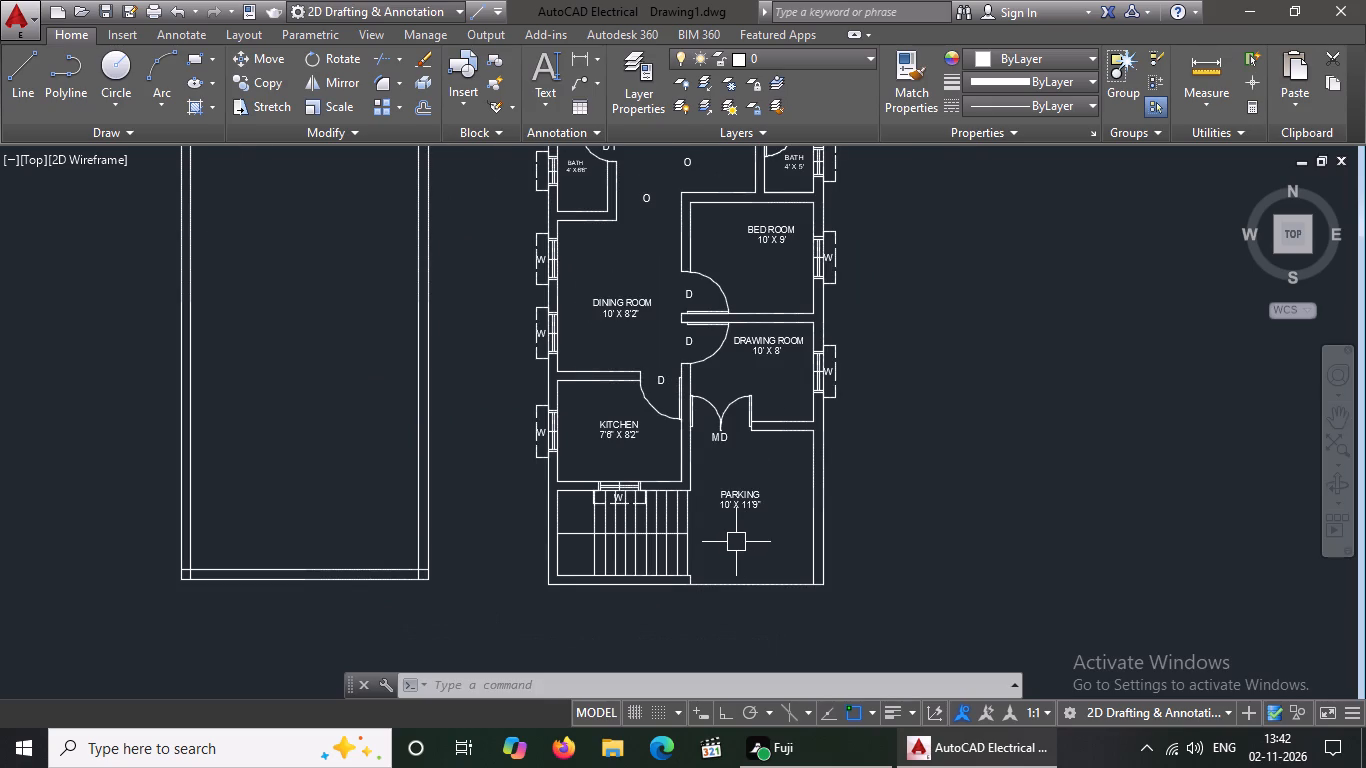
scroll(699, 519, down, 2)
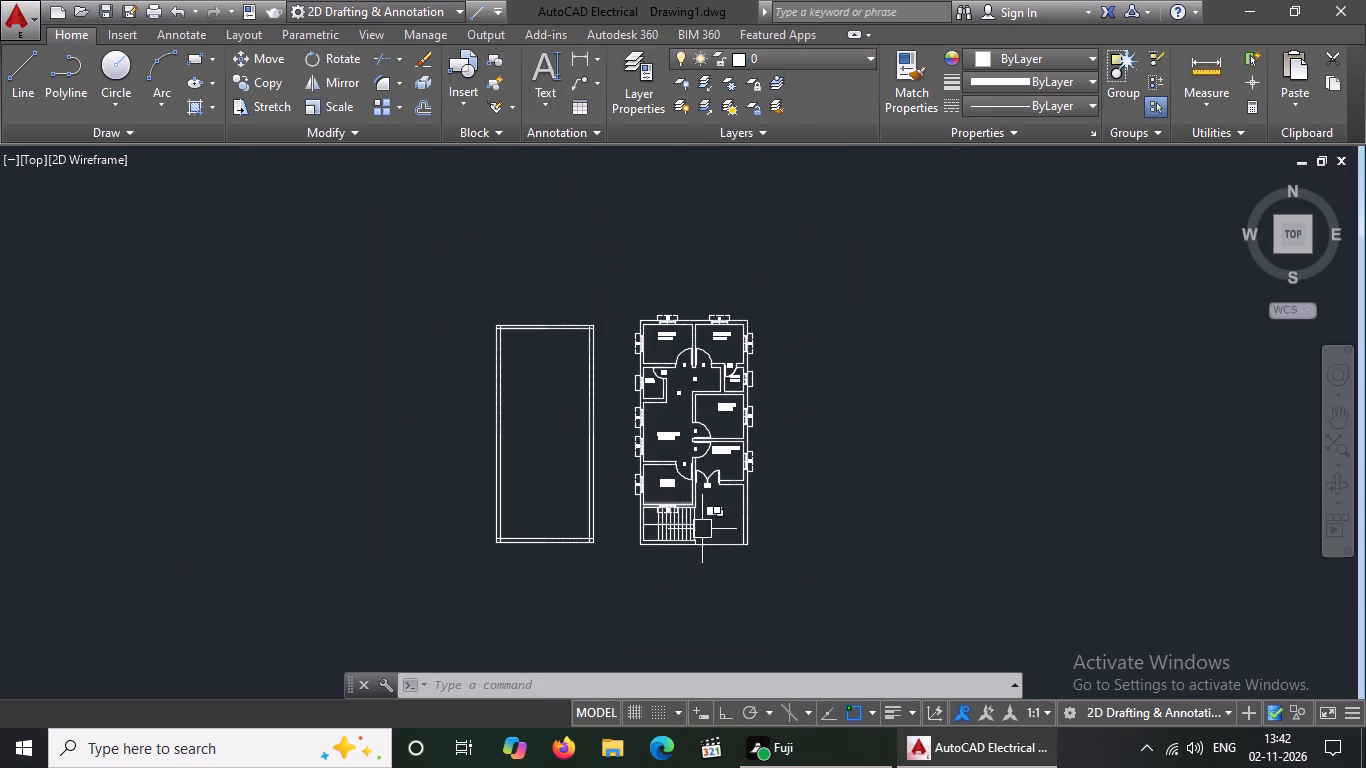
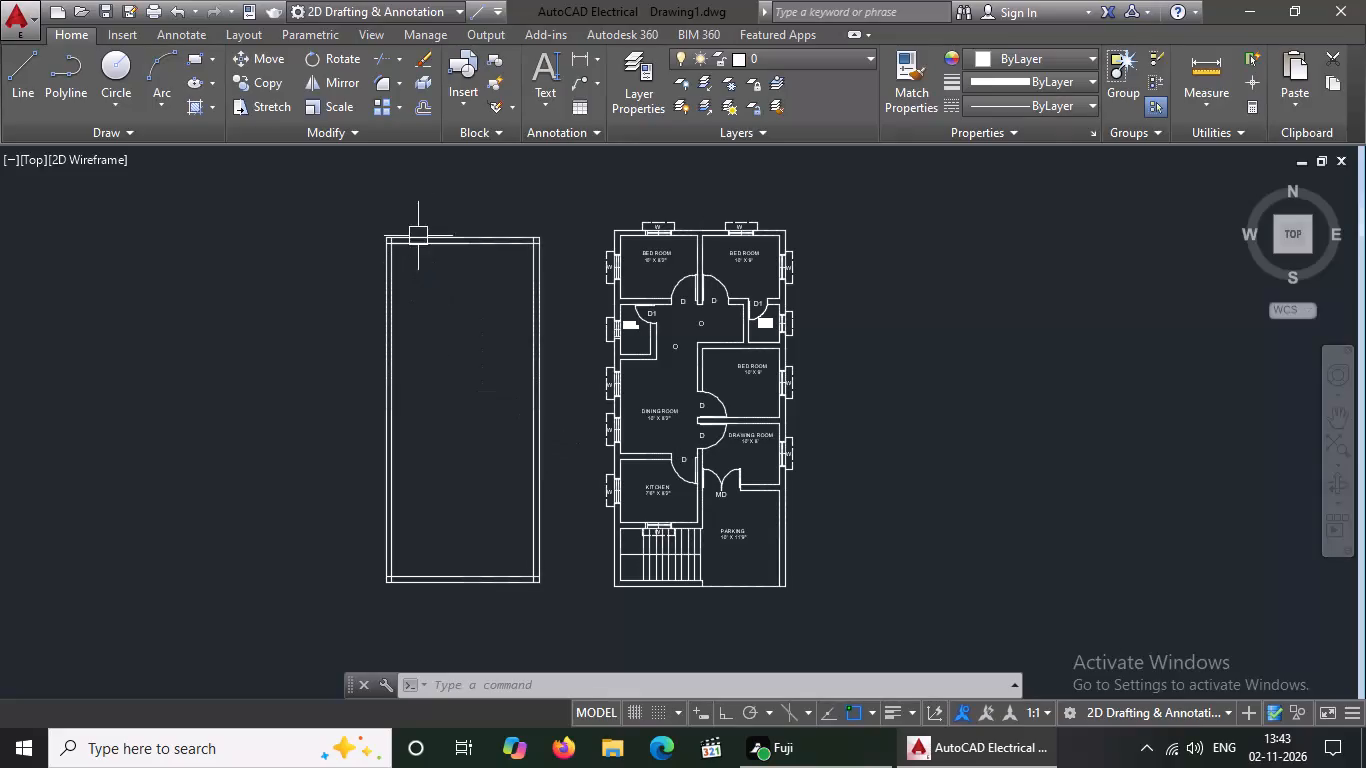
Erase the top lines and the left-hand pair of wall lines of the empty rectangular outline beside the floor plan.
scroll(450, 228, up, 1)
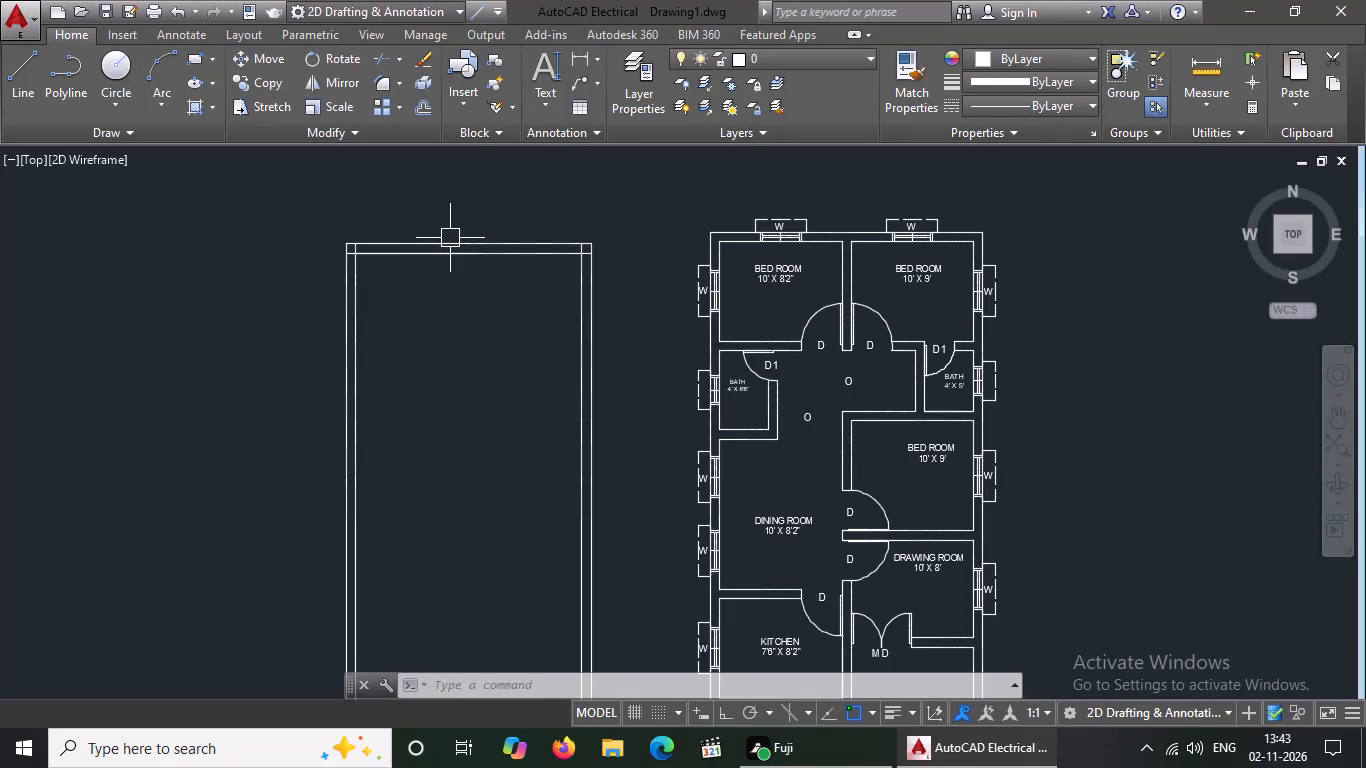
click(450, 238)
key(Delete)
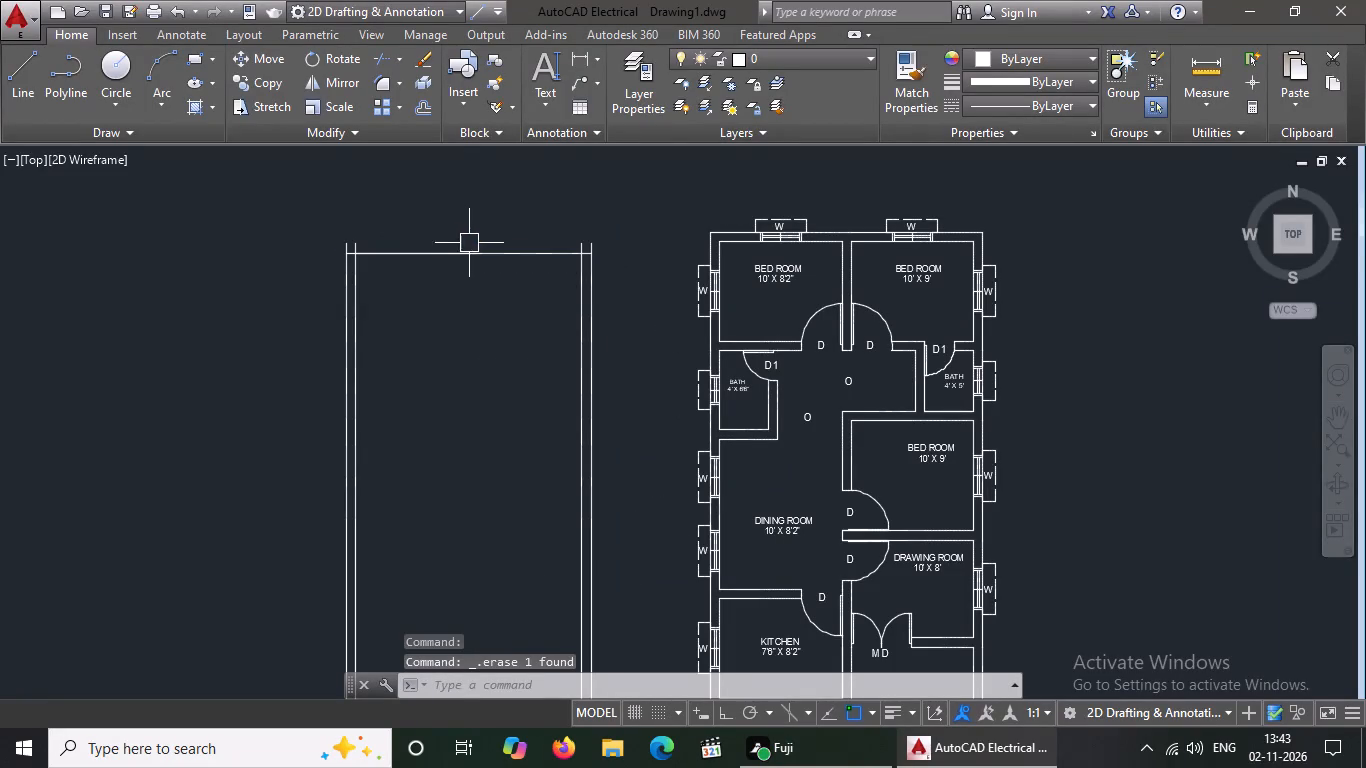
click(467, 258)
key(Delete)
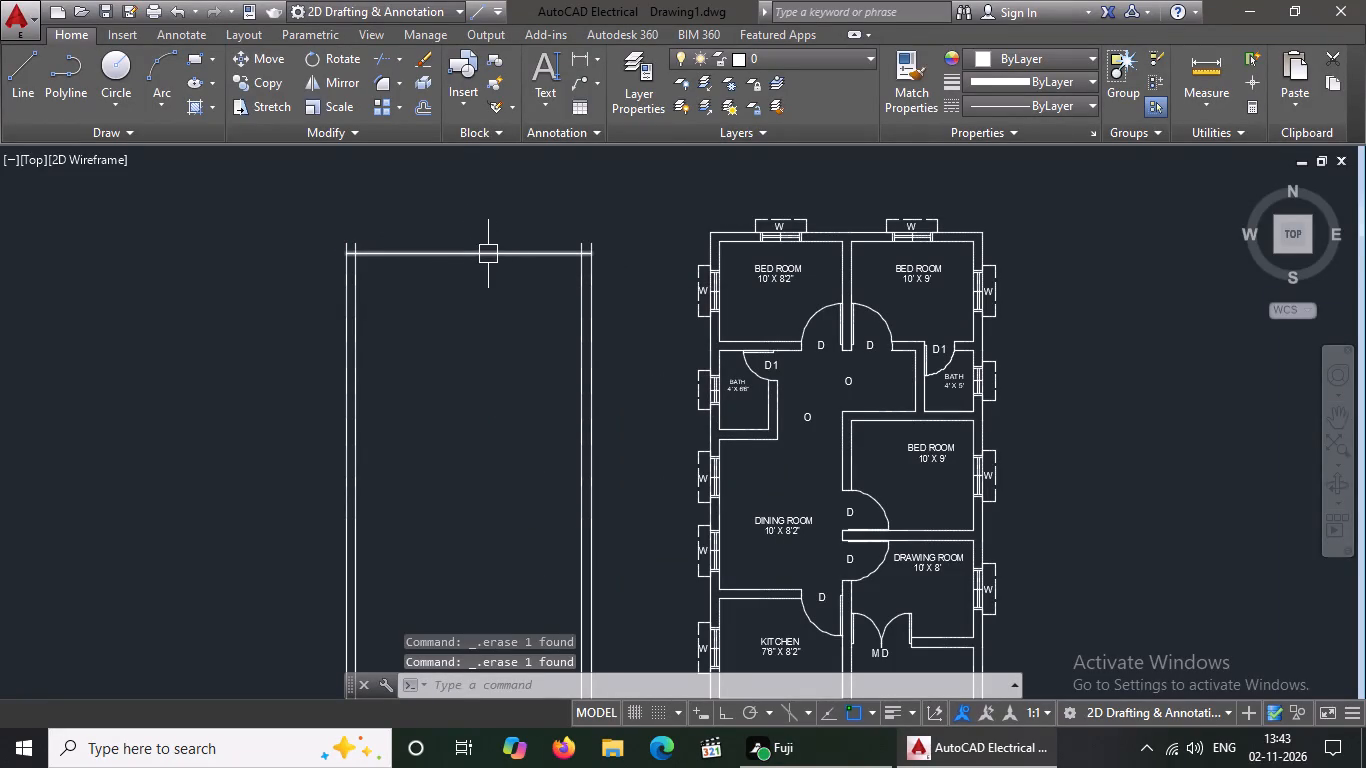
click(488, 254)
key(Delete)
click(344, 283)
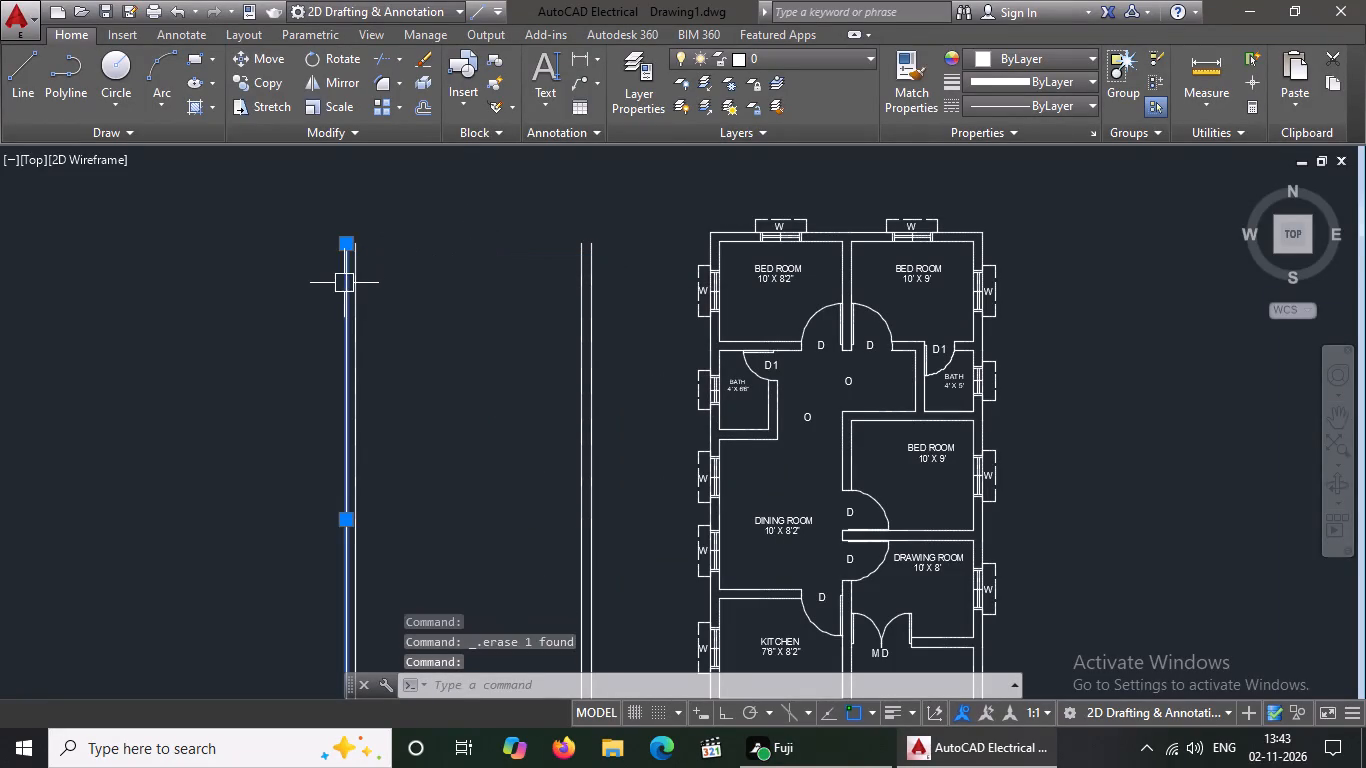
key(Delete)
click(349, 294)
key(Delete)
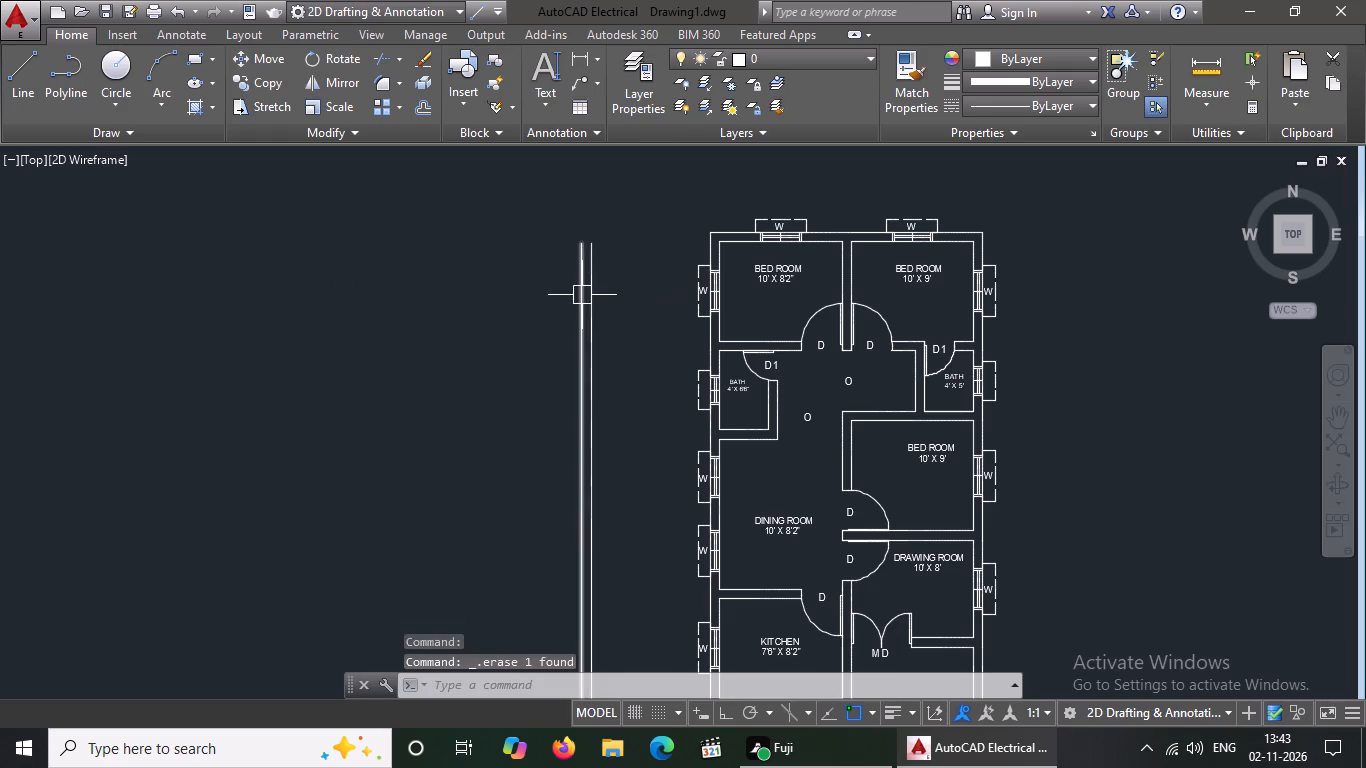
Erase the remaining right-hand and bottom pairs of lines of the empty outline beside the floor plan.
click(582, 295)
key(Delete)
click(589, 291)
scroll(564, 257, down, 3)
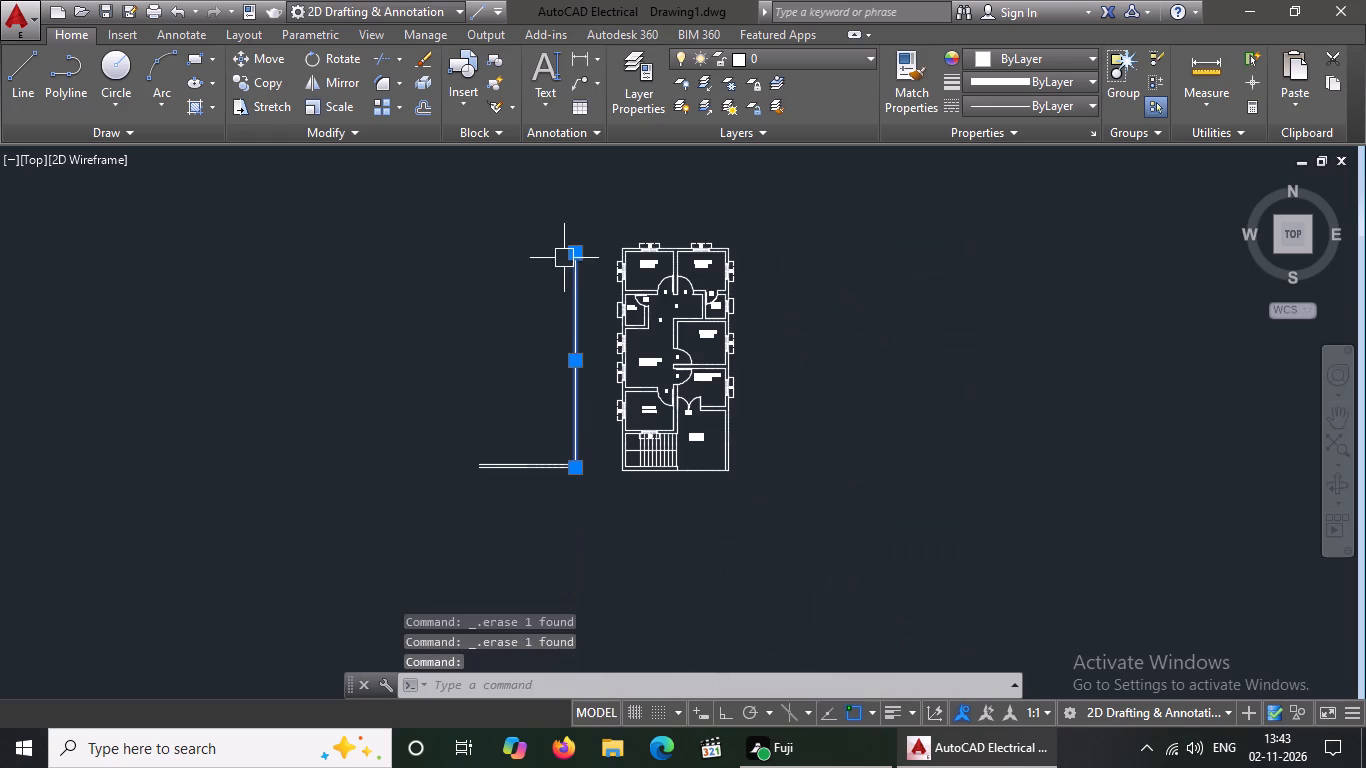
key(Delete)
scroll(526, 469, up, 3)
click(536, 452)
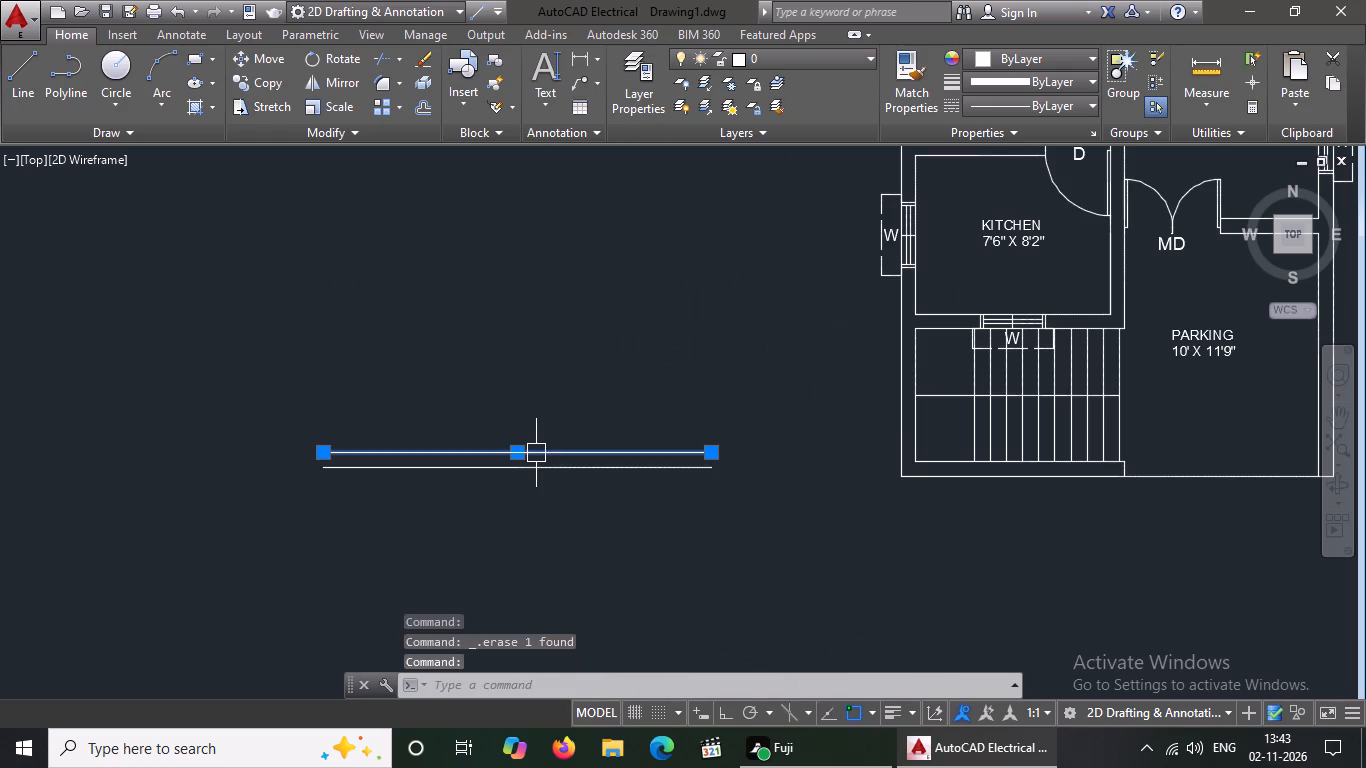
key(Delete)
click(533, 467)
key(Delete)
Copy the entire floor plan horizontally to the right by about 34' with Ortho on.
scroll(501, 474, down, 2)
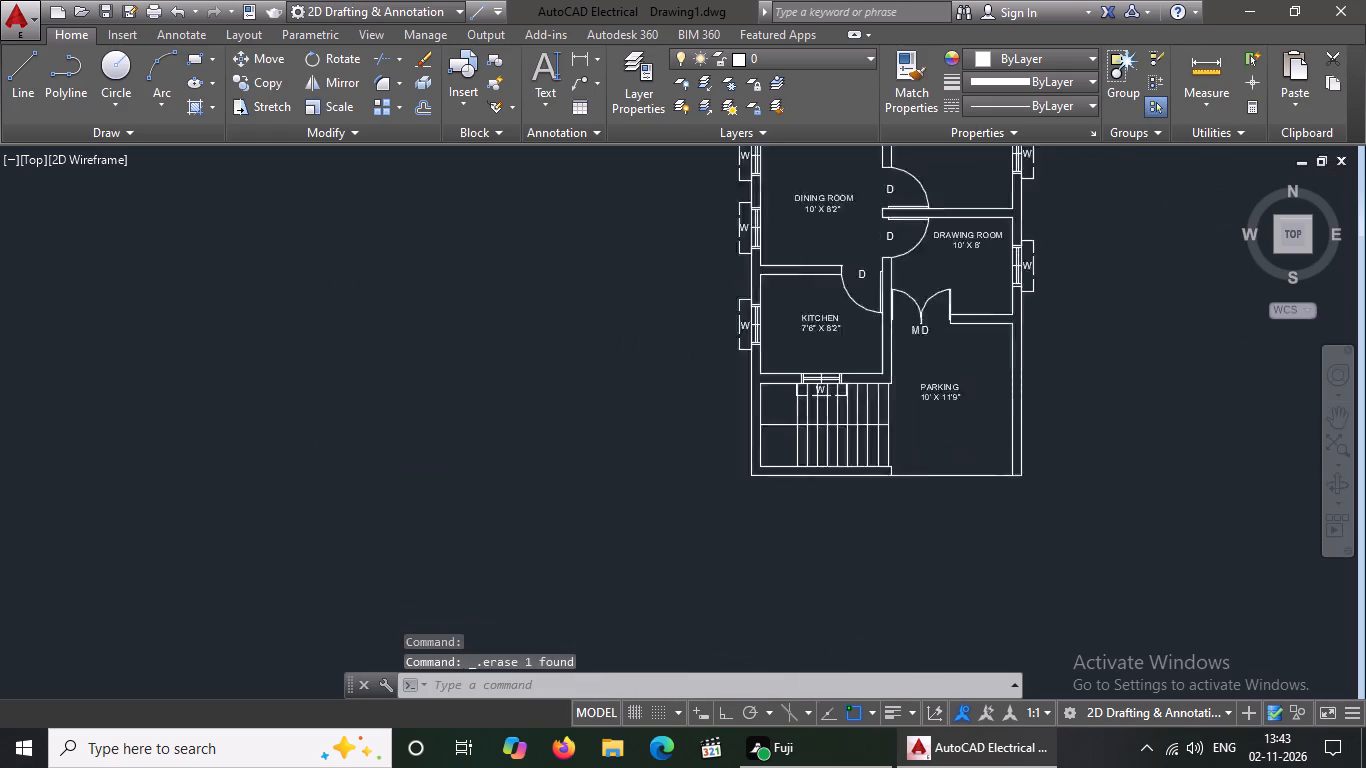
scroll(501, 476, down, 2)
click(529, 300)
click(670, 551)
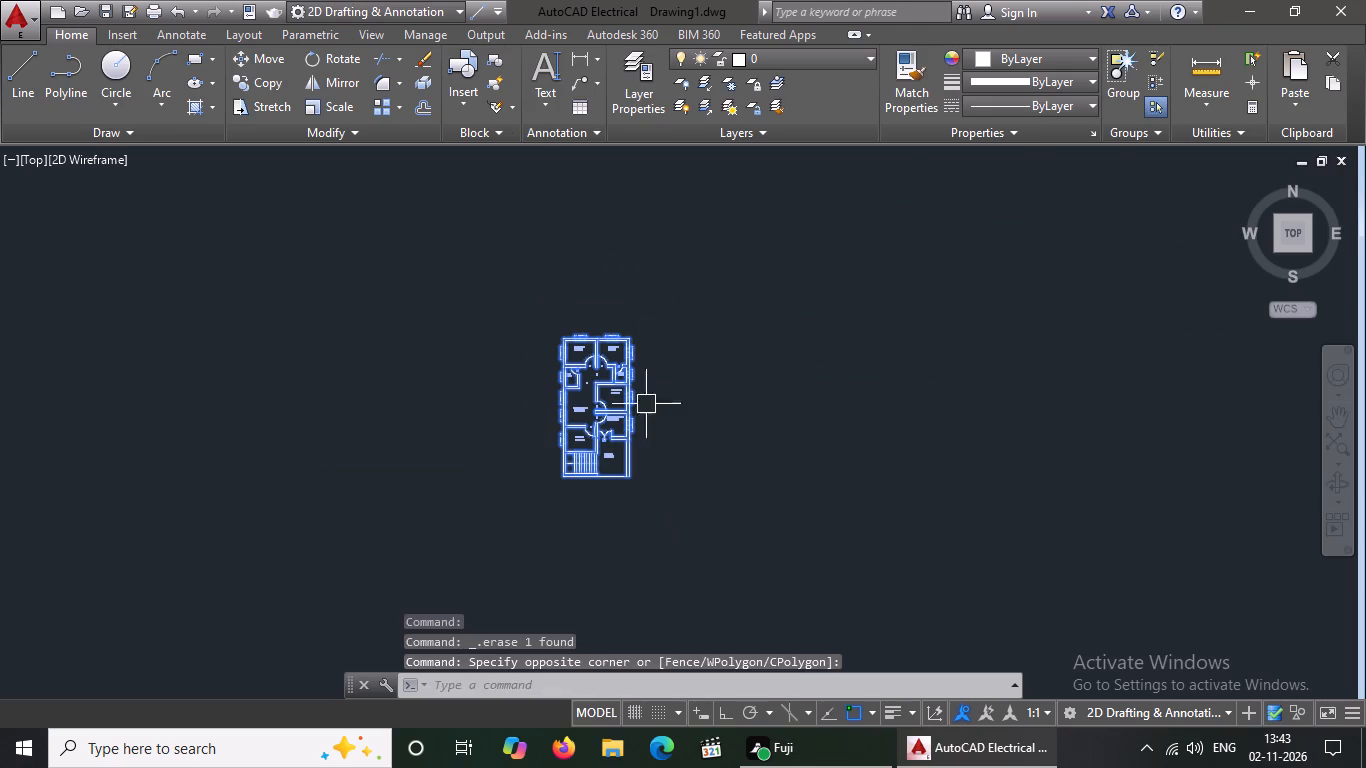
click(261, 90)
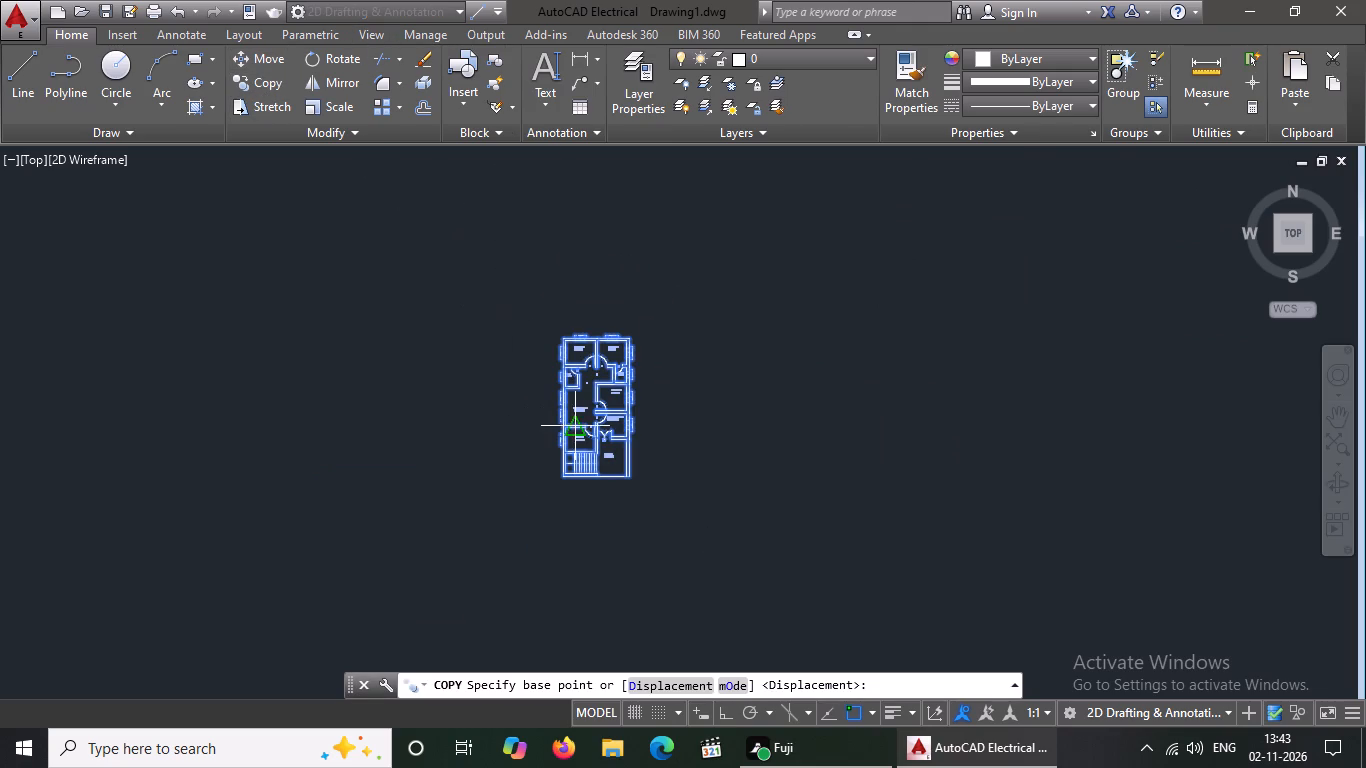
click(599, 405)
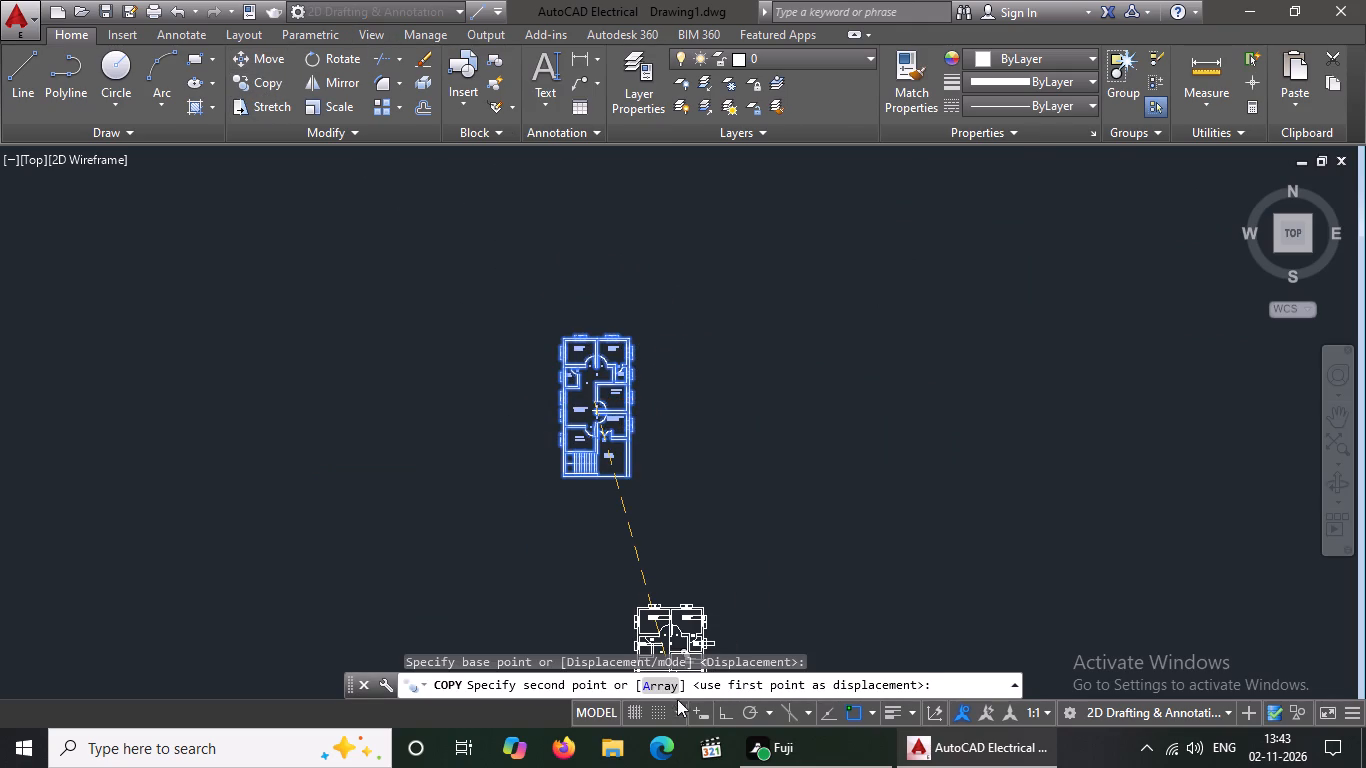
click(720, 713)
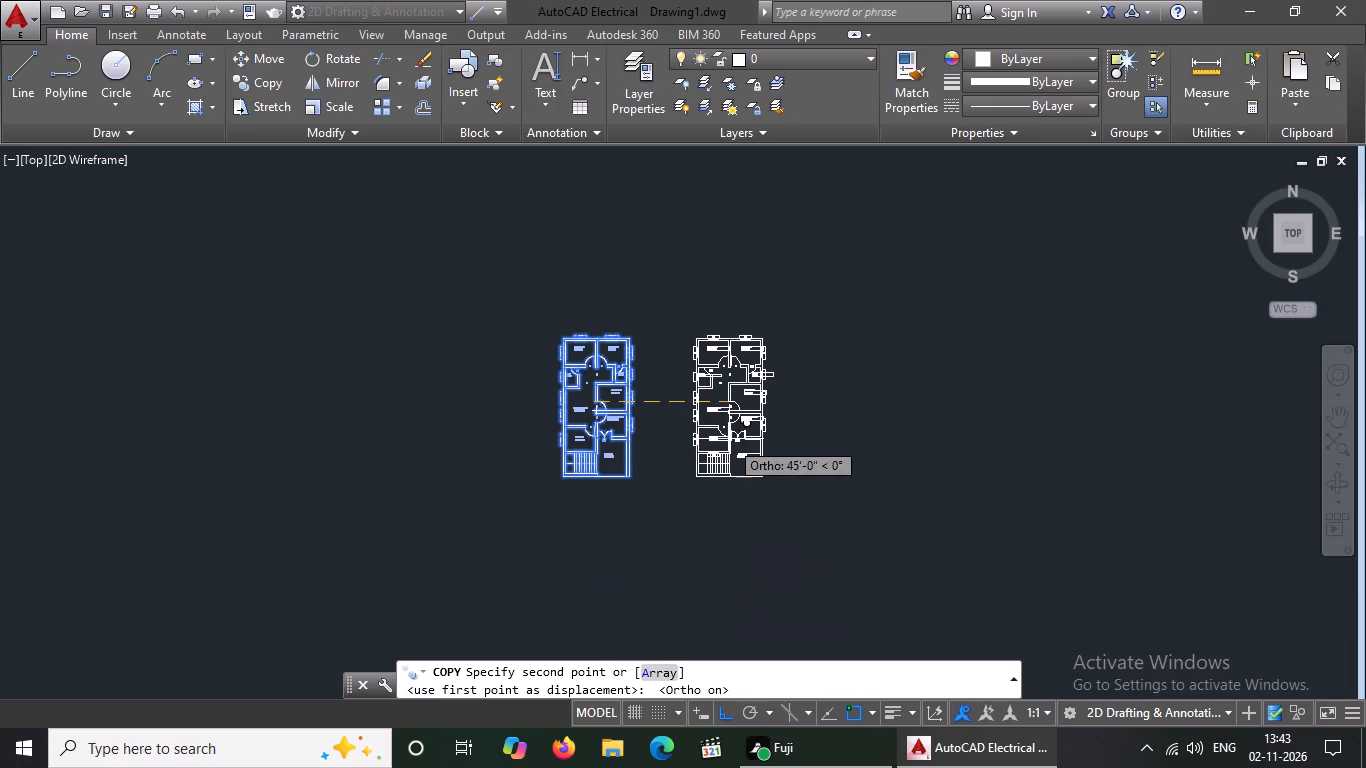
scroll(695, 439, up, 3)
scroll(696, 438, down, 1)
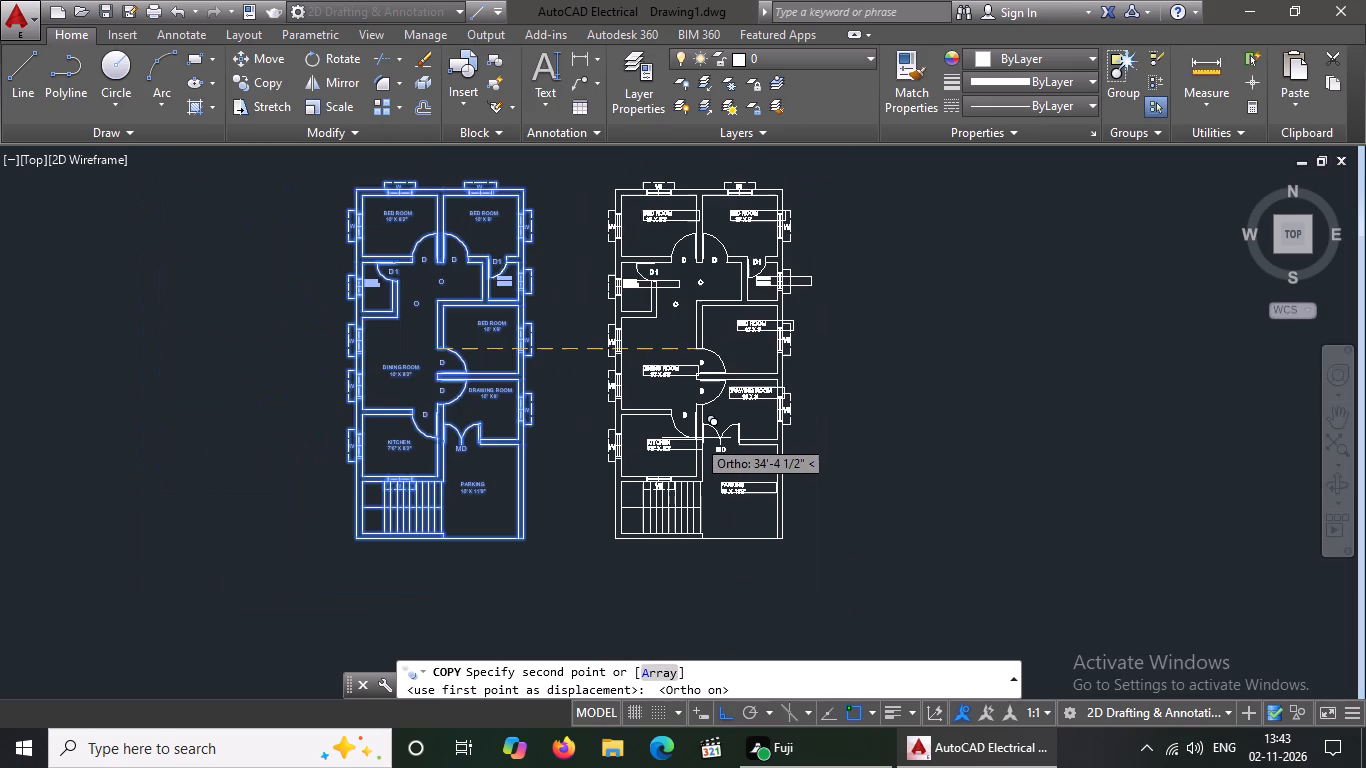
click(696, 438)
scroll(696, 438, down, 2)
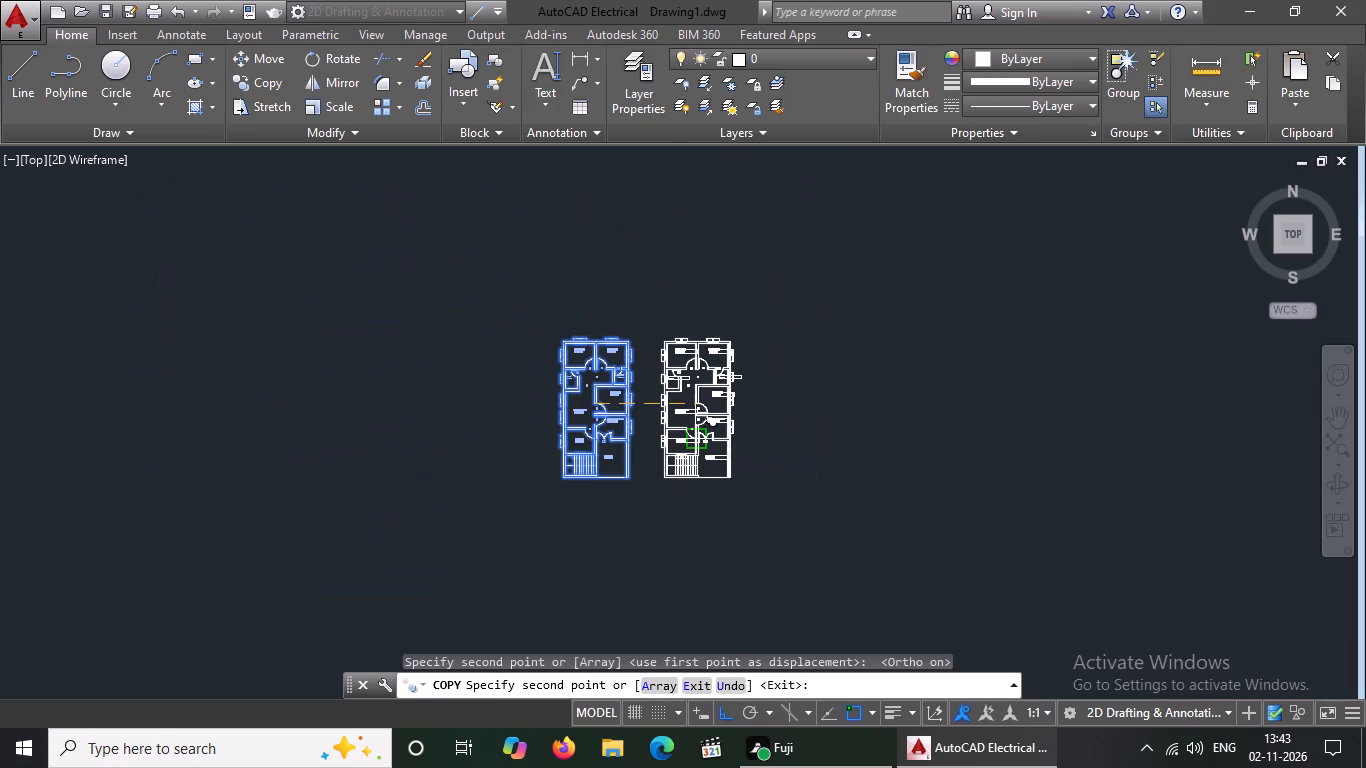
key(Escape)
Erase the horizontal centre line of the staircase in the copied plan.
scroll(692, 470, up, 3)
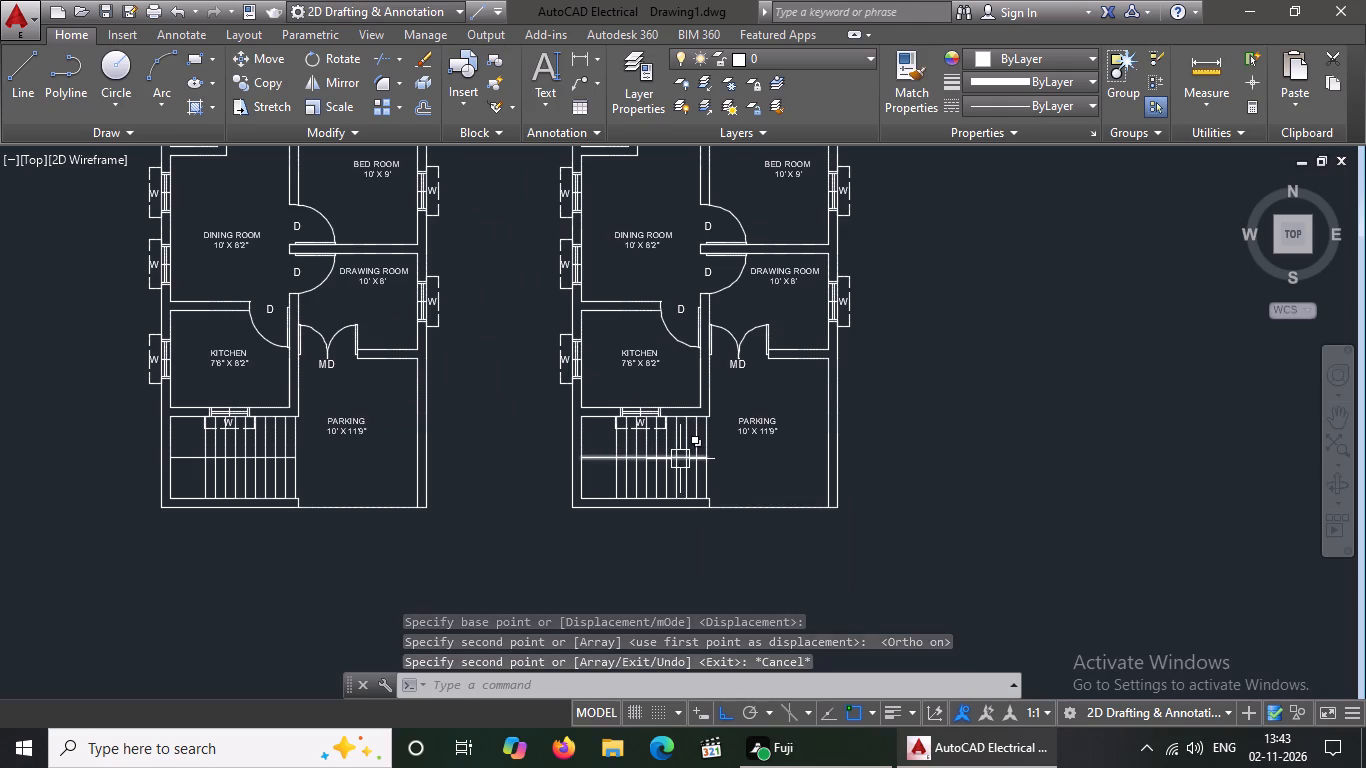
scroll(686, 459, up, 2)
scroll(710, 445, down, 1)
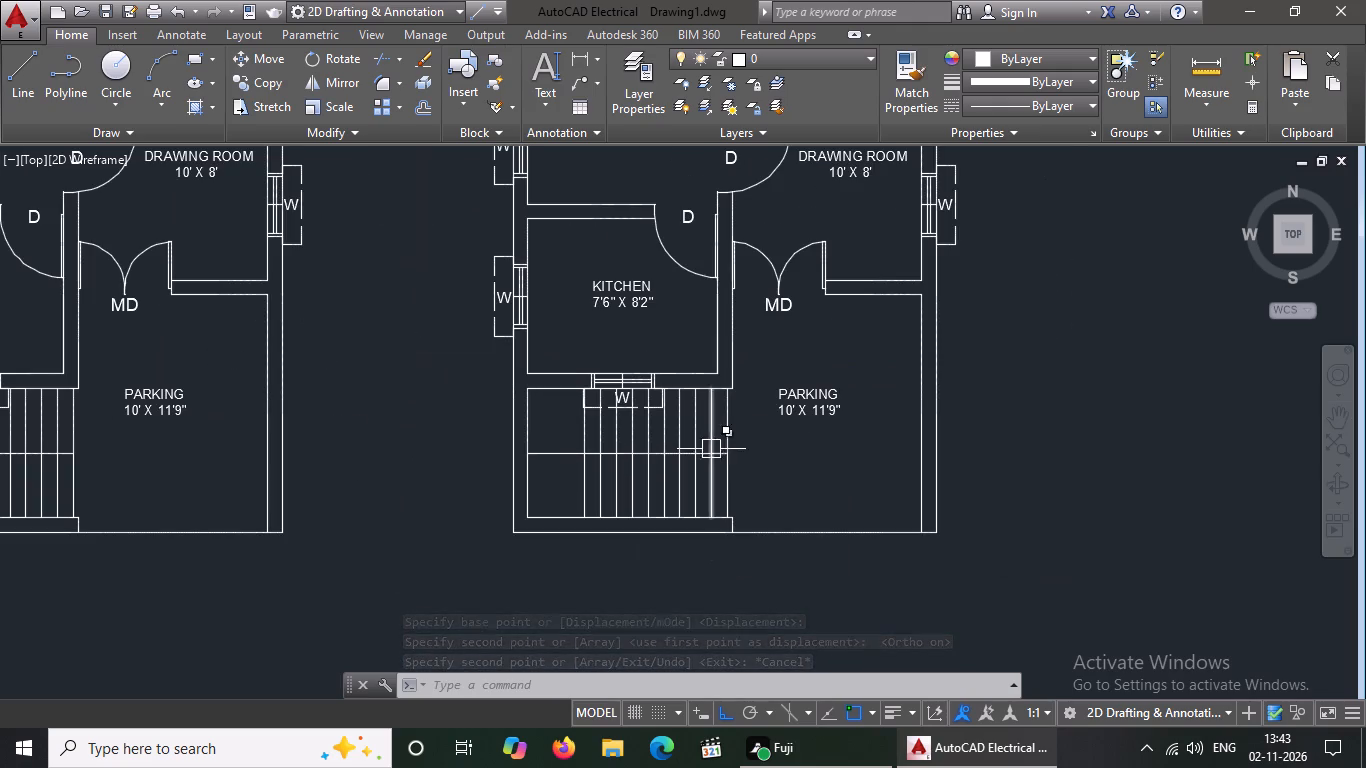
scroll(676, 514, up, 1)
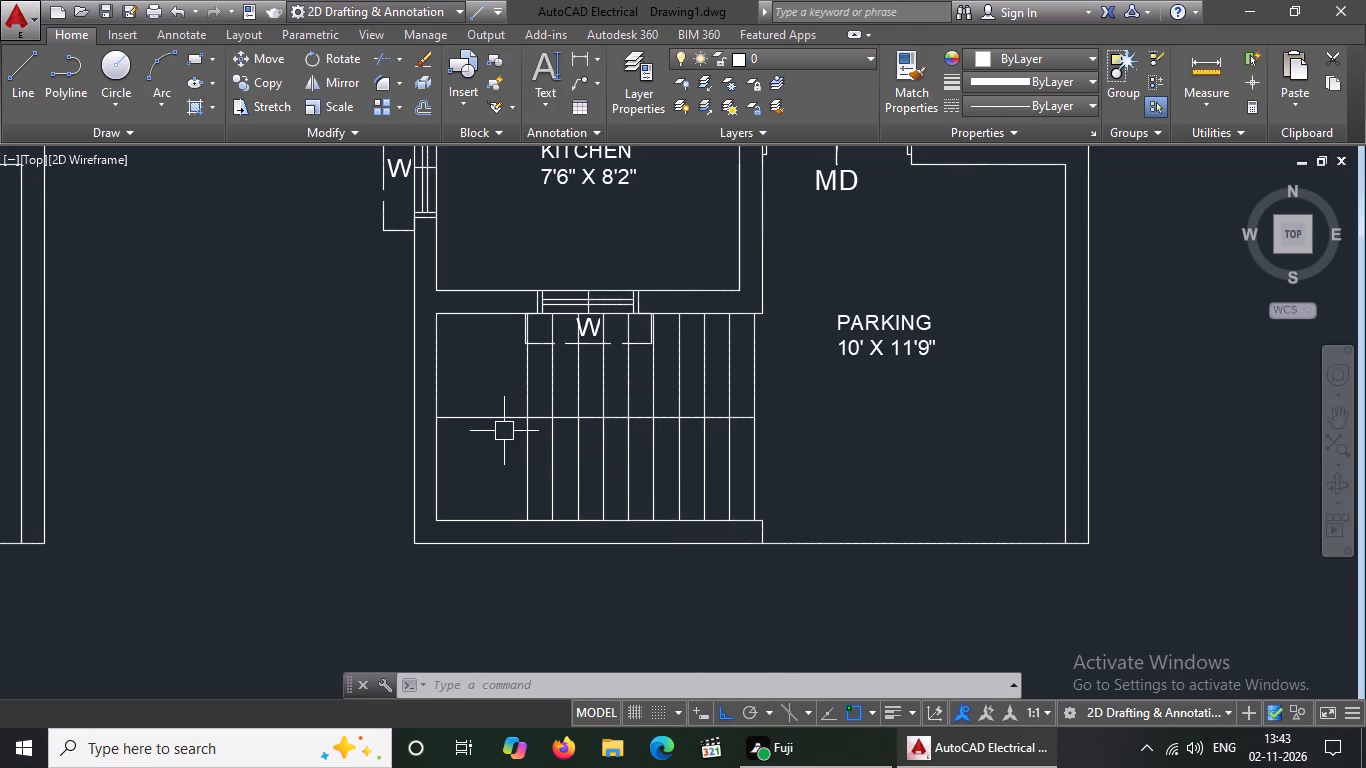
click(503, 427)
click(501, 416)
key(Delete)
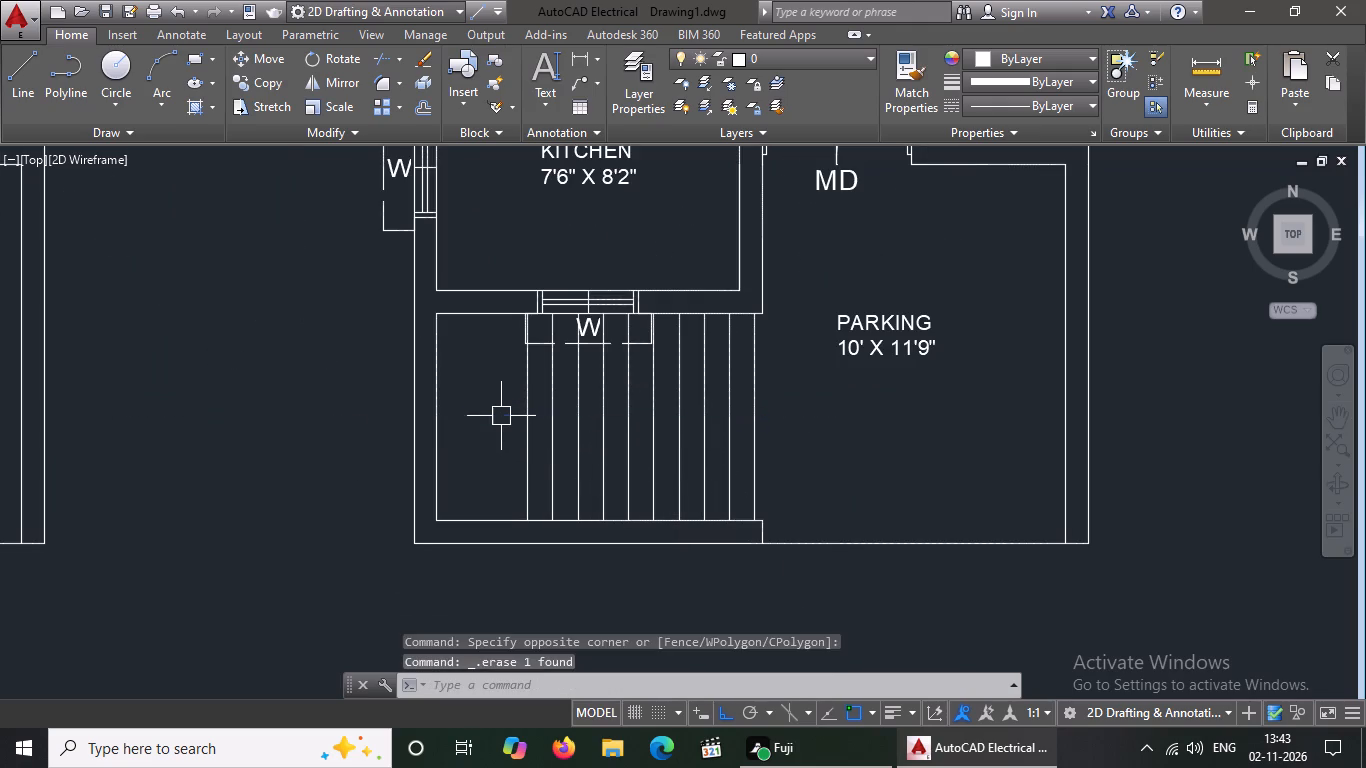
Erase the five stair tread lines nearest the landing in the copied plan.
click(534, 434)
key(Delete)
click(558, 428)
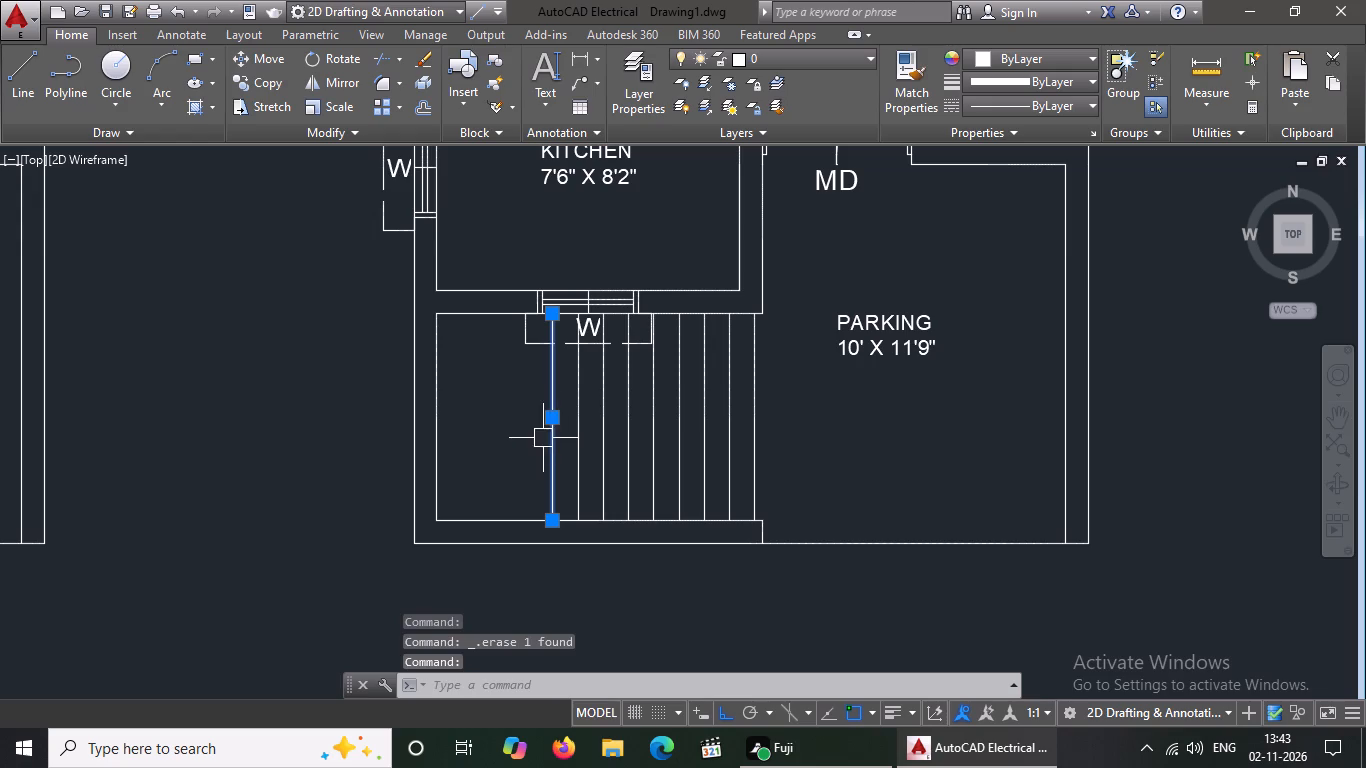
key(Delete)
drag(576, 442, 576, 500)
key(Delete)
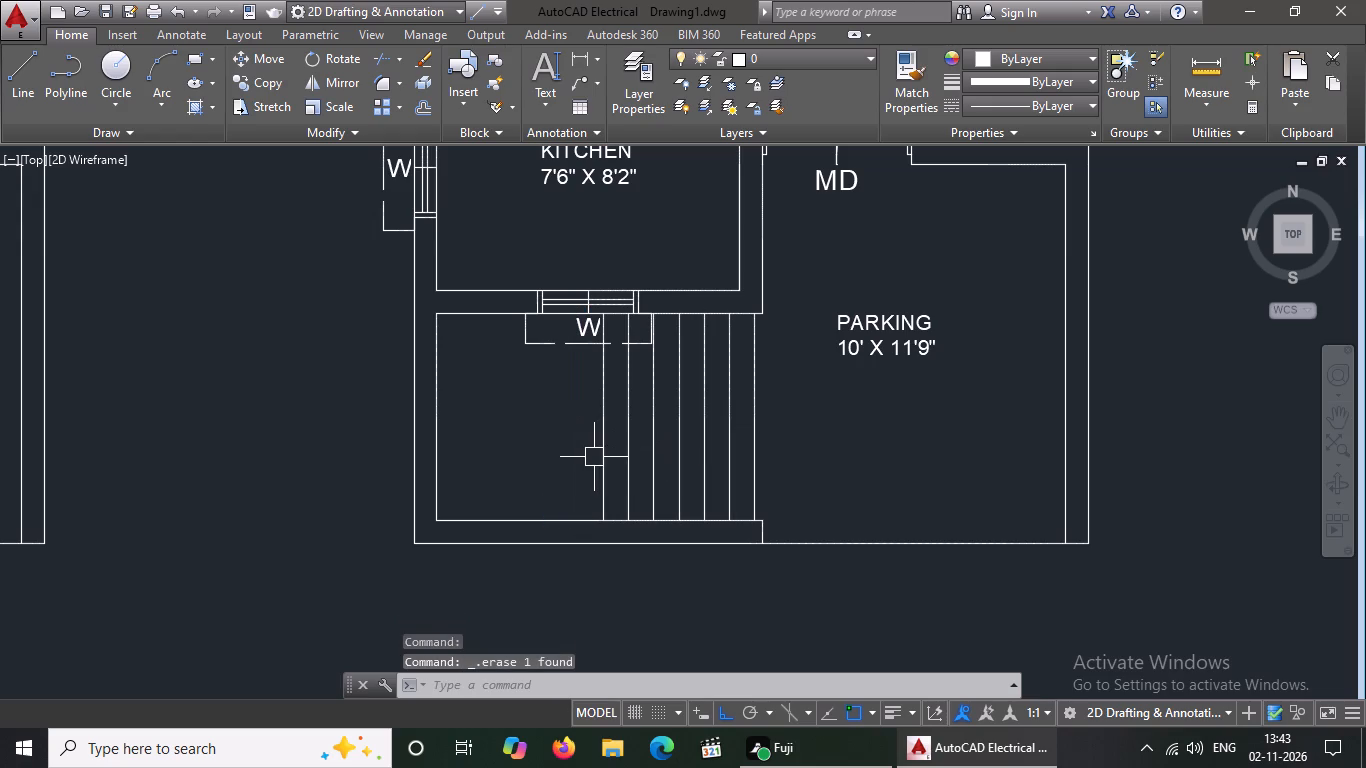
click(596, 451)
key(Delete)
click(623, 438)
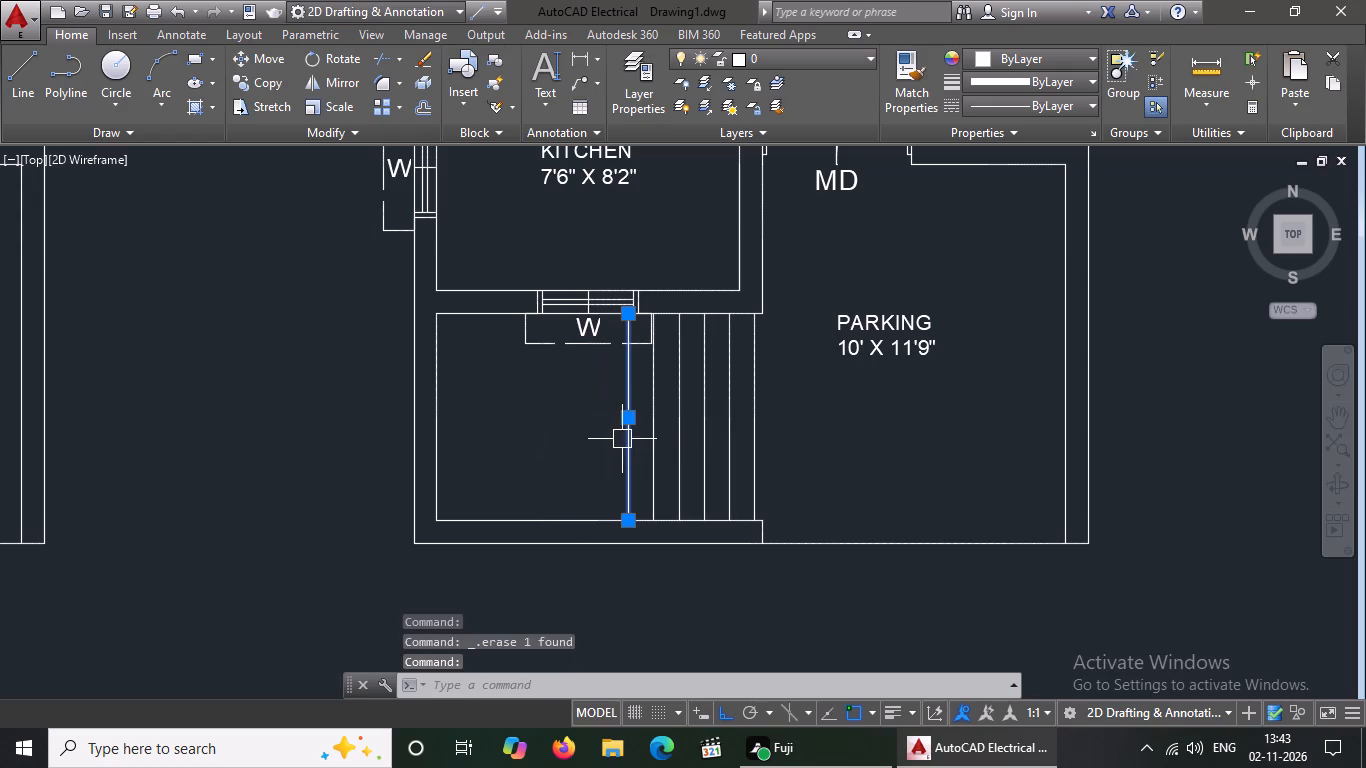
key(Delete)
Erase the PARKING 10' X 11'9" label from the copied plan.
click(874, 352)
key(Delete)
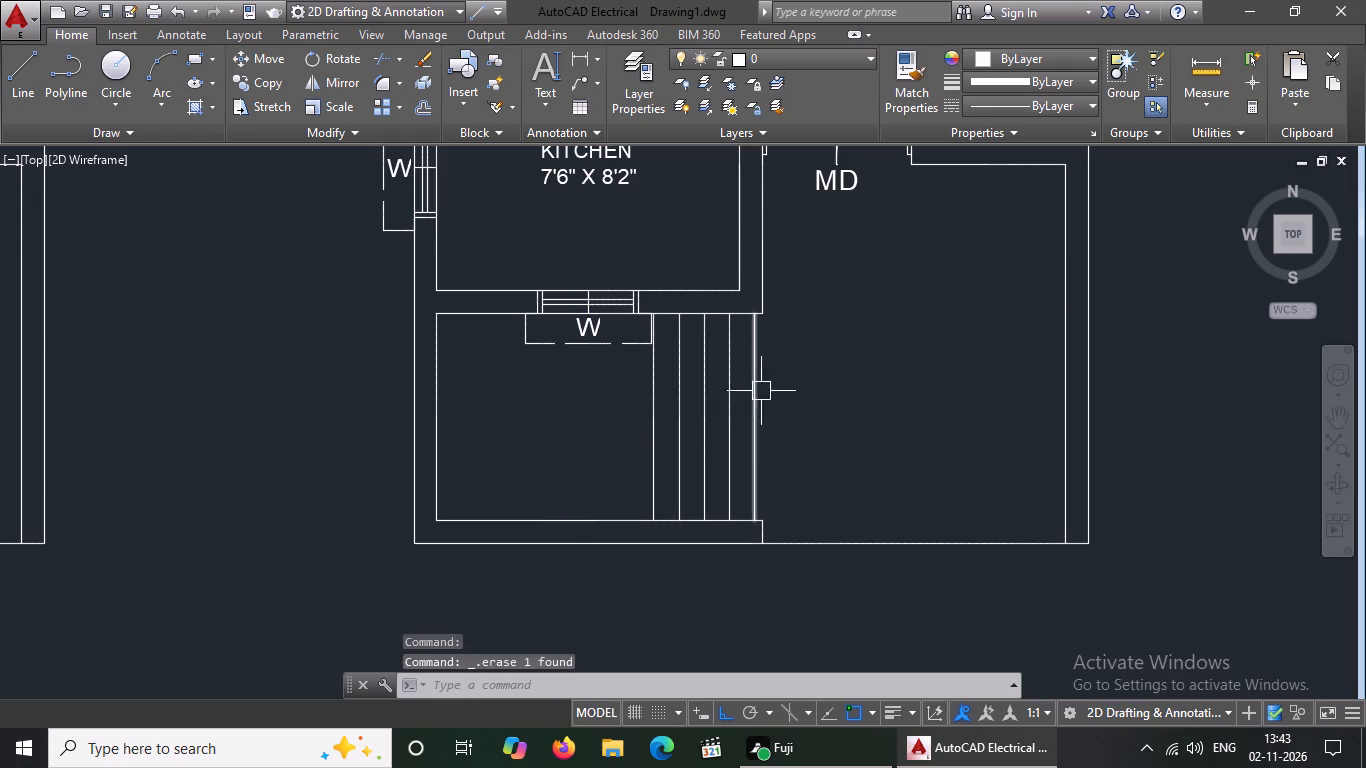
Erase the other five stair tread lines, on the parking side of the copied plan's staircase.
click(754, 398)
key(Delete)
click(729, 417)
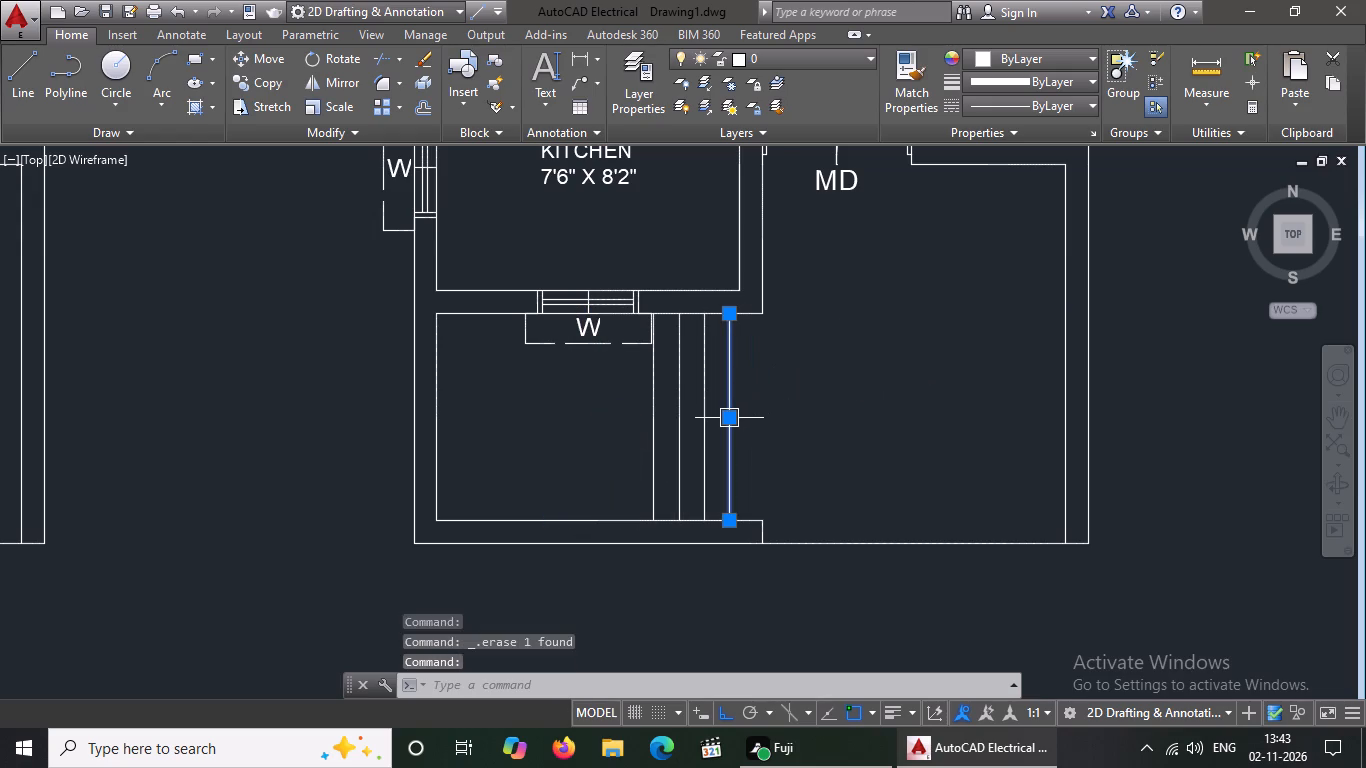
key(Delete)
click(697, 429)
key(Delete)
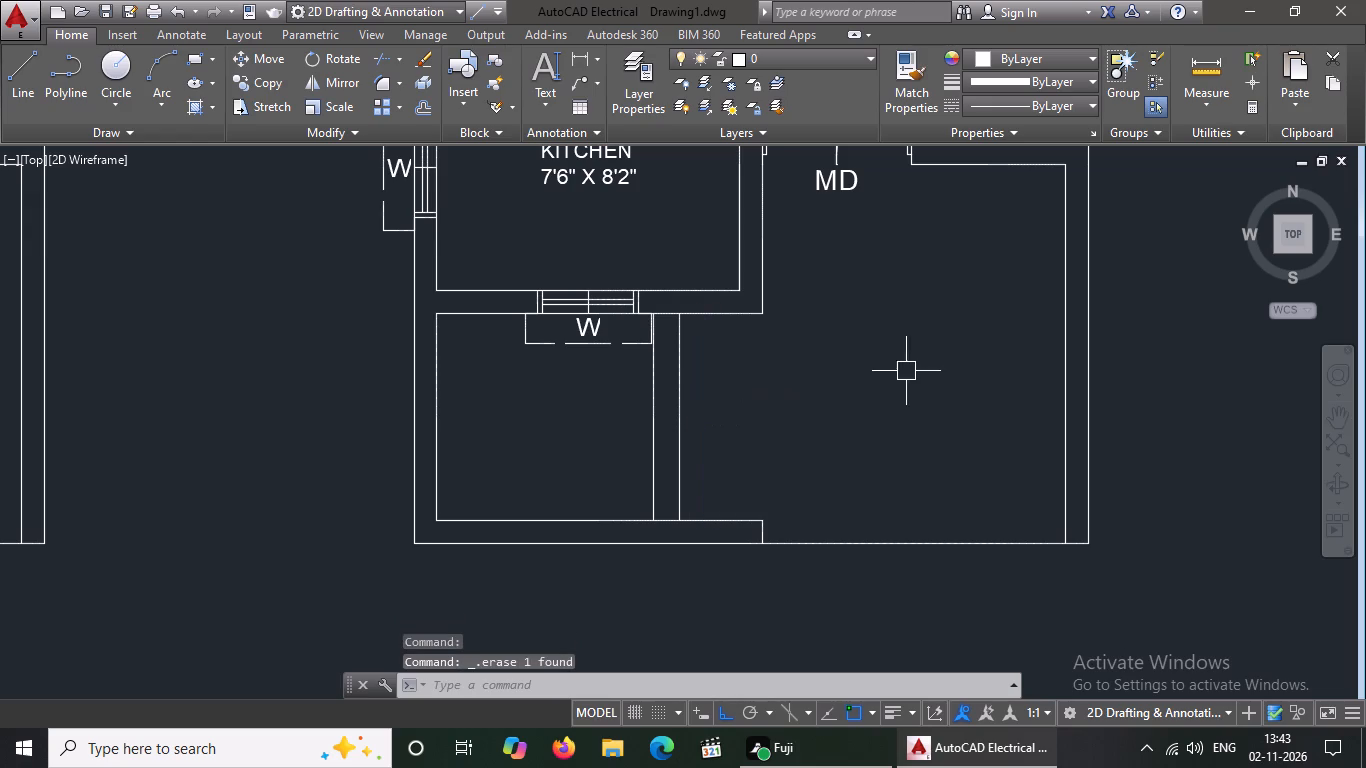
click(677, 430)
key(Delete)
click(651, 432)
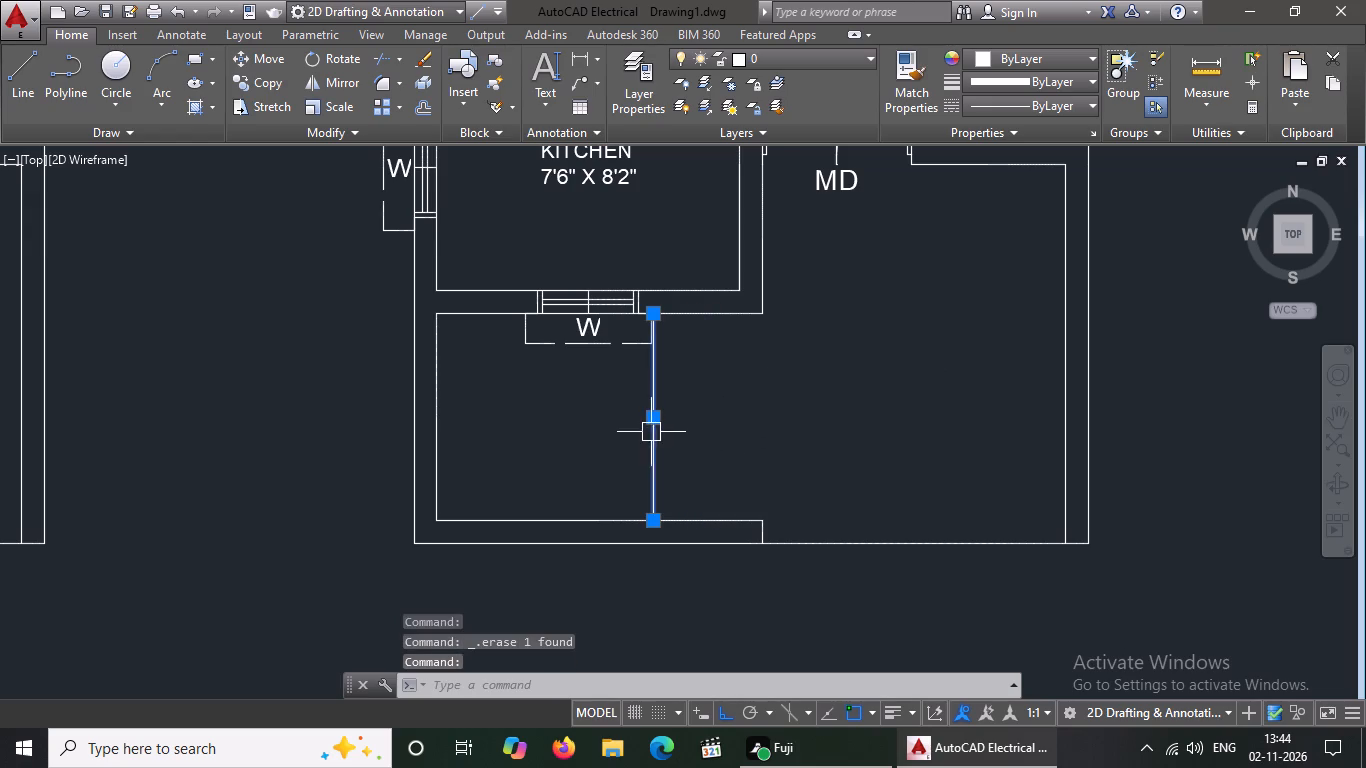
key(Delete)
Erase the dashed projection outline below the window in the wall between the copied kitchen and stair area.
click(522, 340)
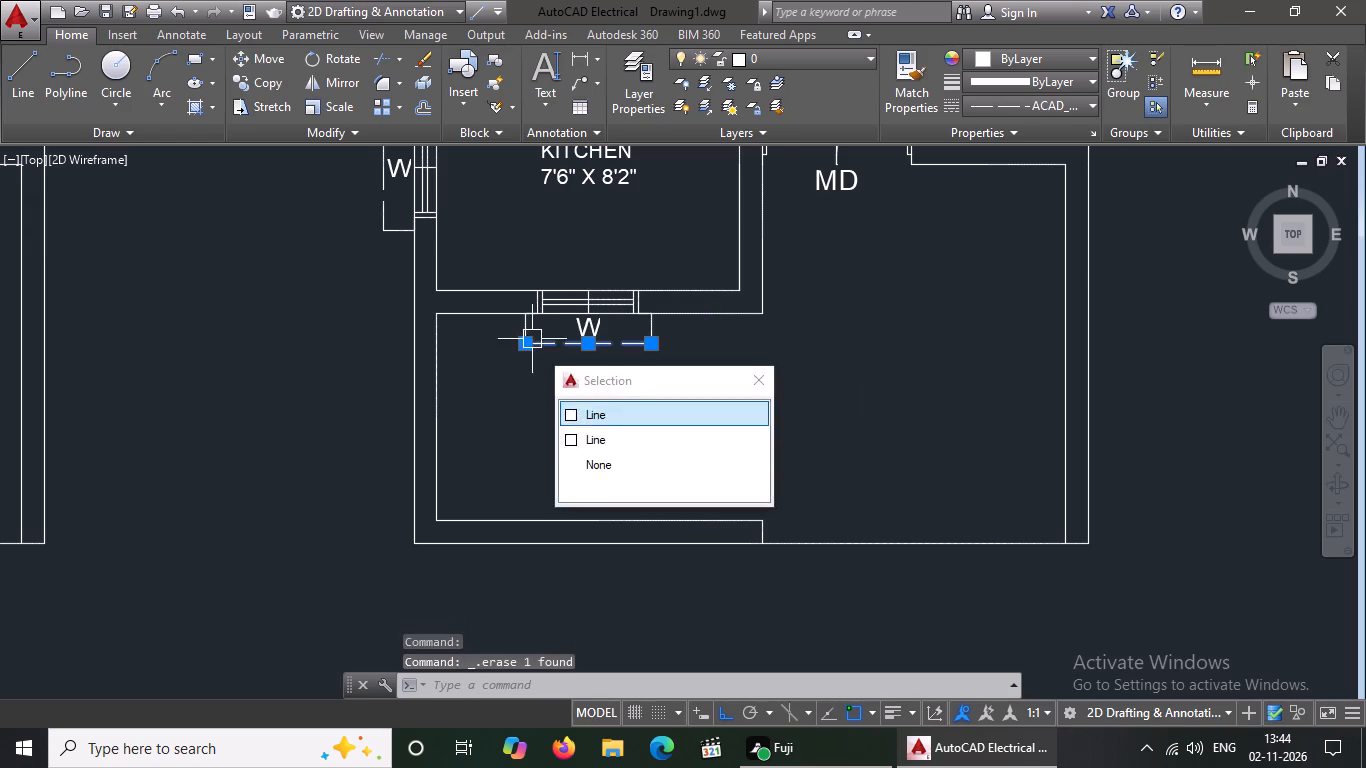
key(Delete)
click(517, 335)
key(Delete)
click(652, 337)
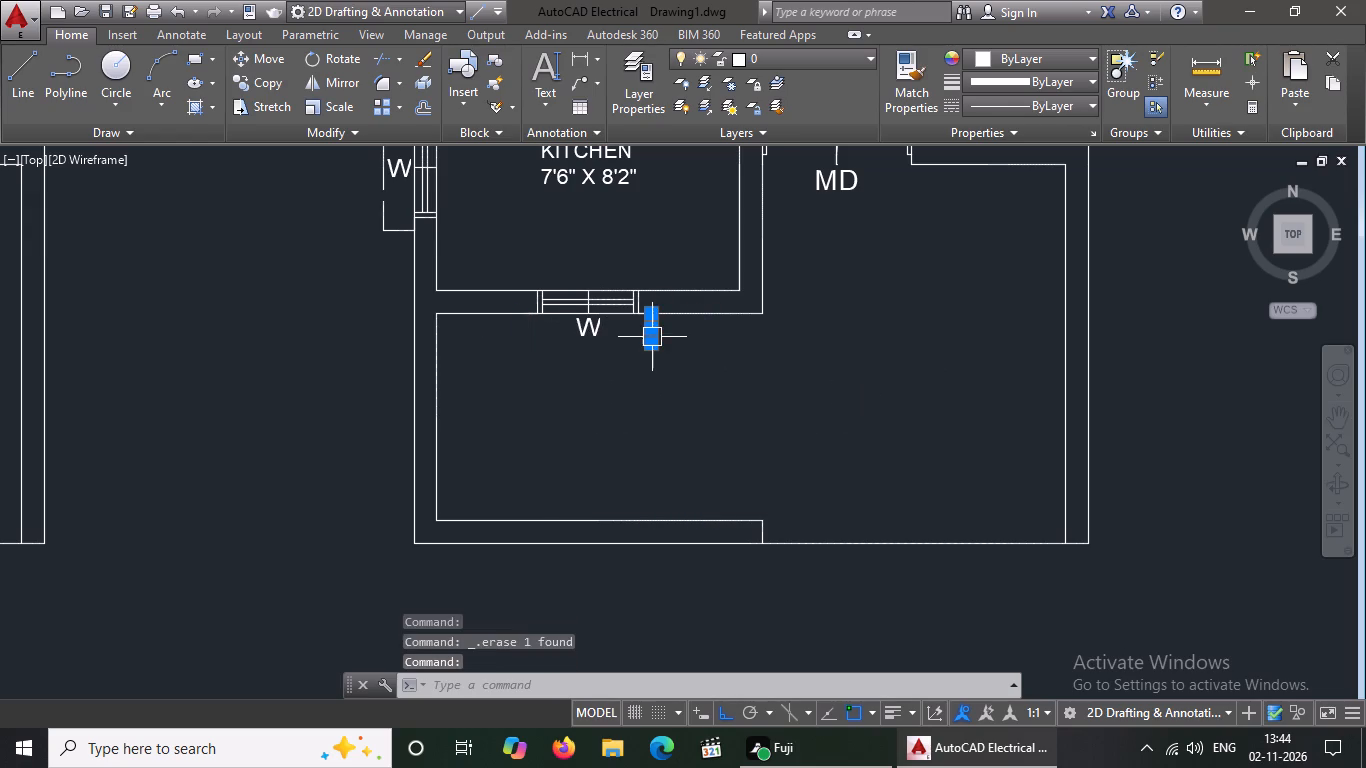
key(Delete)
Erase the window in the wall between the copied kitchen and stair area, including its W label.
click(479, 274)
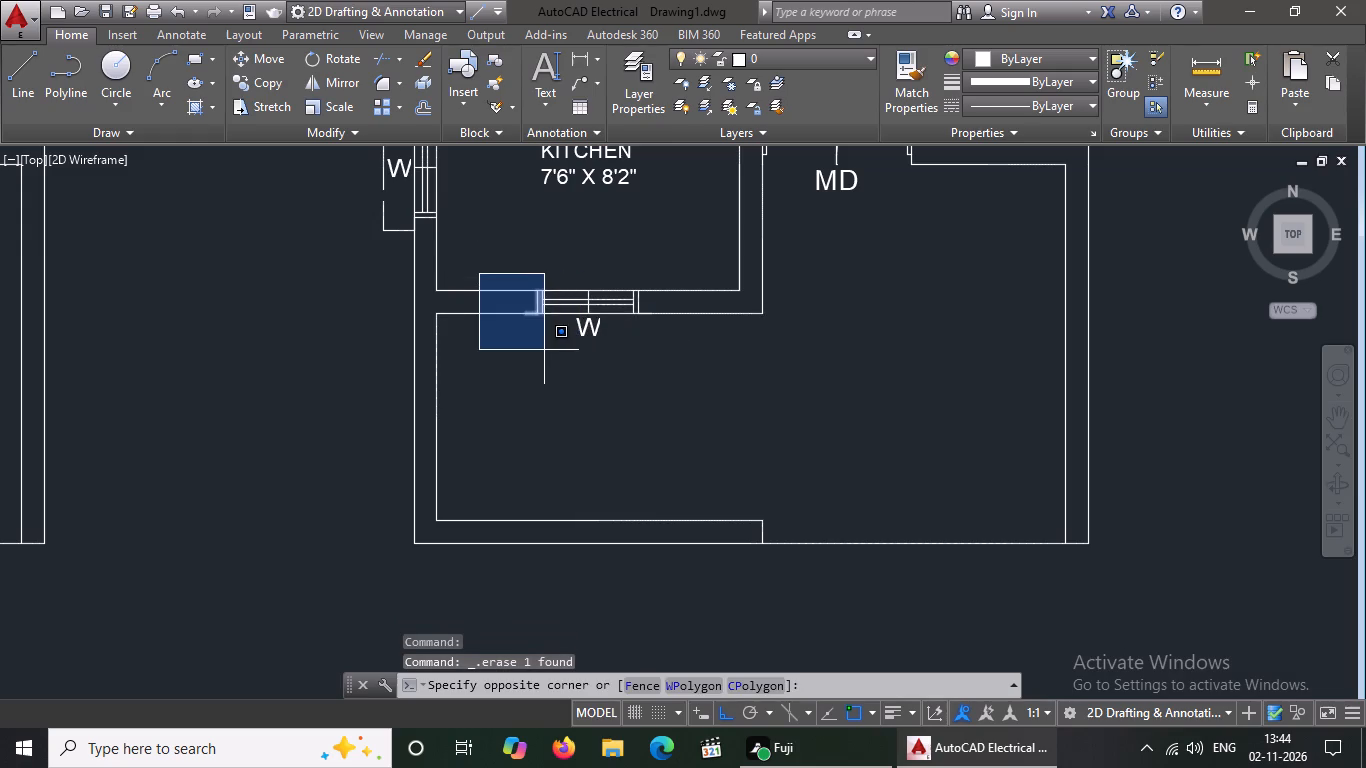
click(544, 350)
key(Delete)
drag(614, 254, 620, 268)
click(716, 385)
key(Delete)
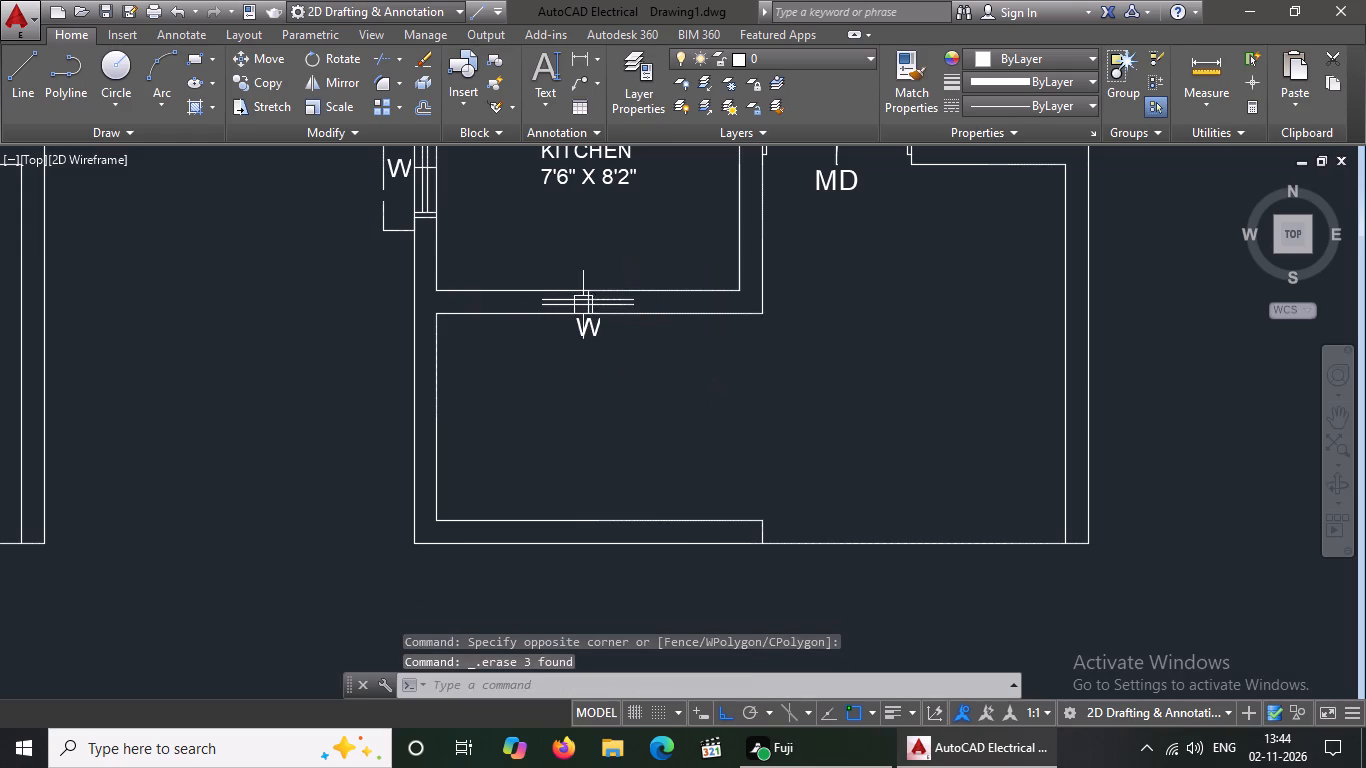
click(581, 337)
key(Delete)
scroll(554, 304, up, 1)
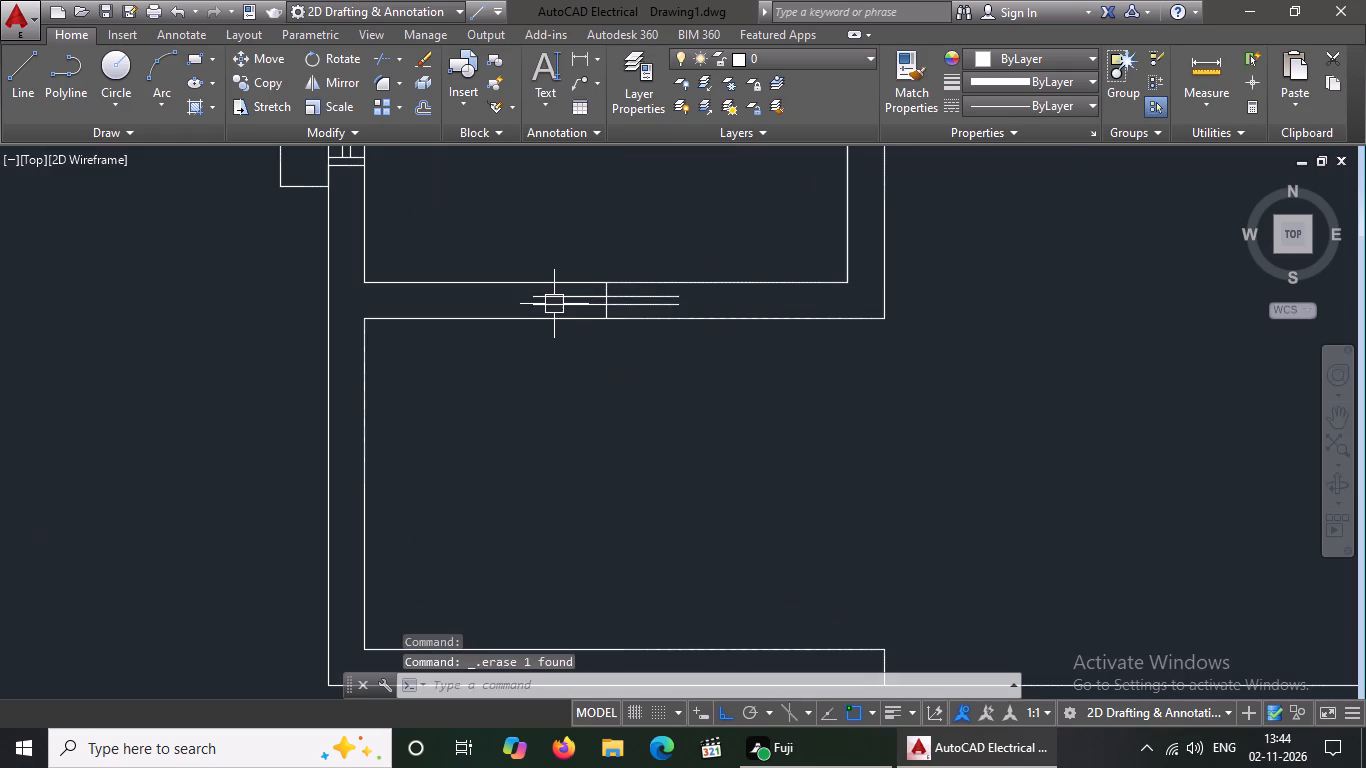
click(554, 304)
key(Delete)
click(556, 304)
key(Delete)
drag(547, 235, 581, 278)
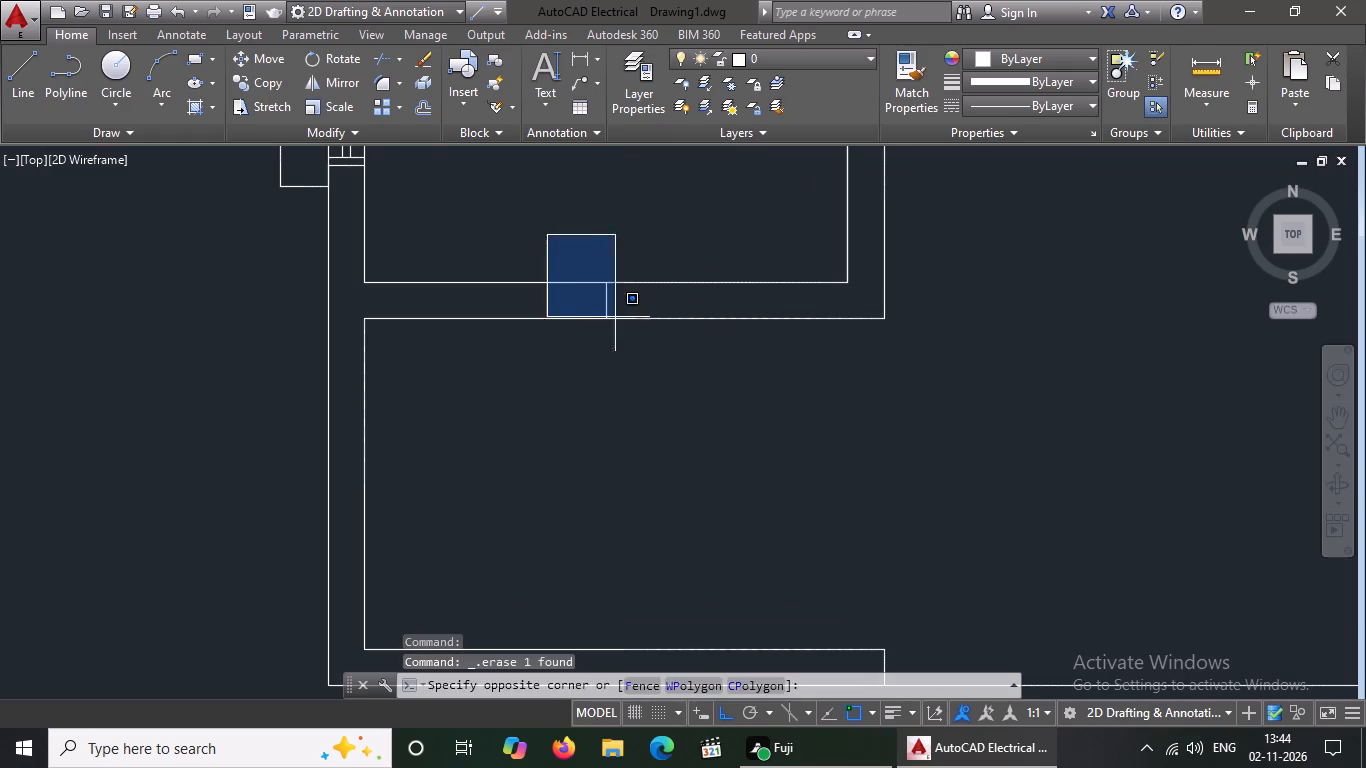
click(657, 376)
key(Delete)
Erase the MD label, the double door and the leftover piece in the opening between the copied drawing room and parking area.
scroll(663, 374, down, 3)
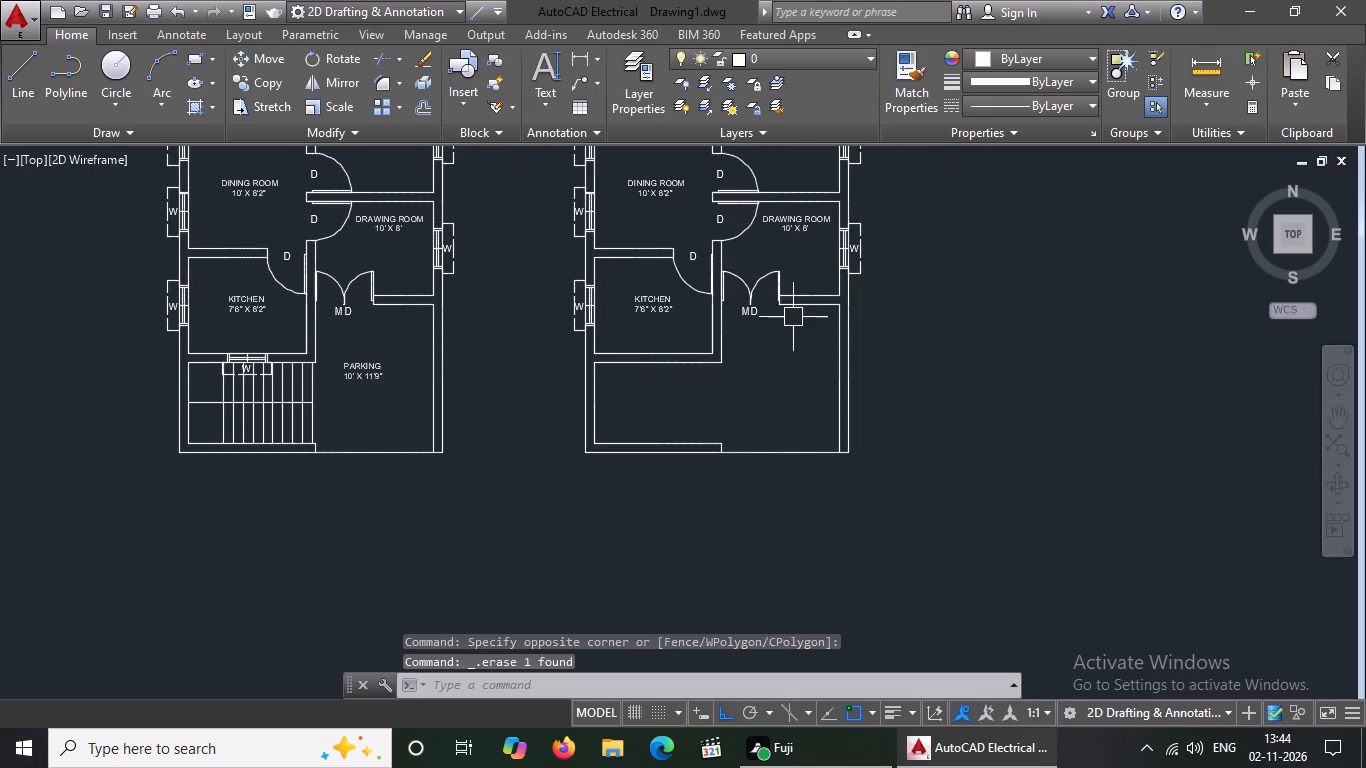
click(755, 307)
key(Delete)
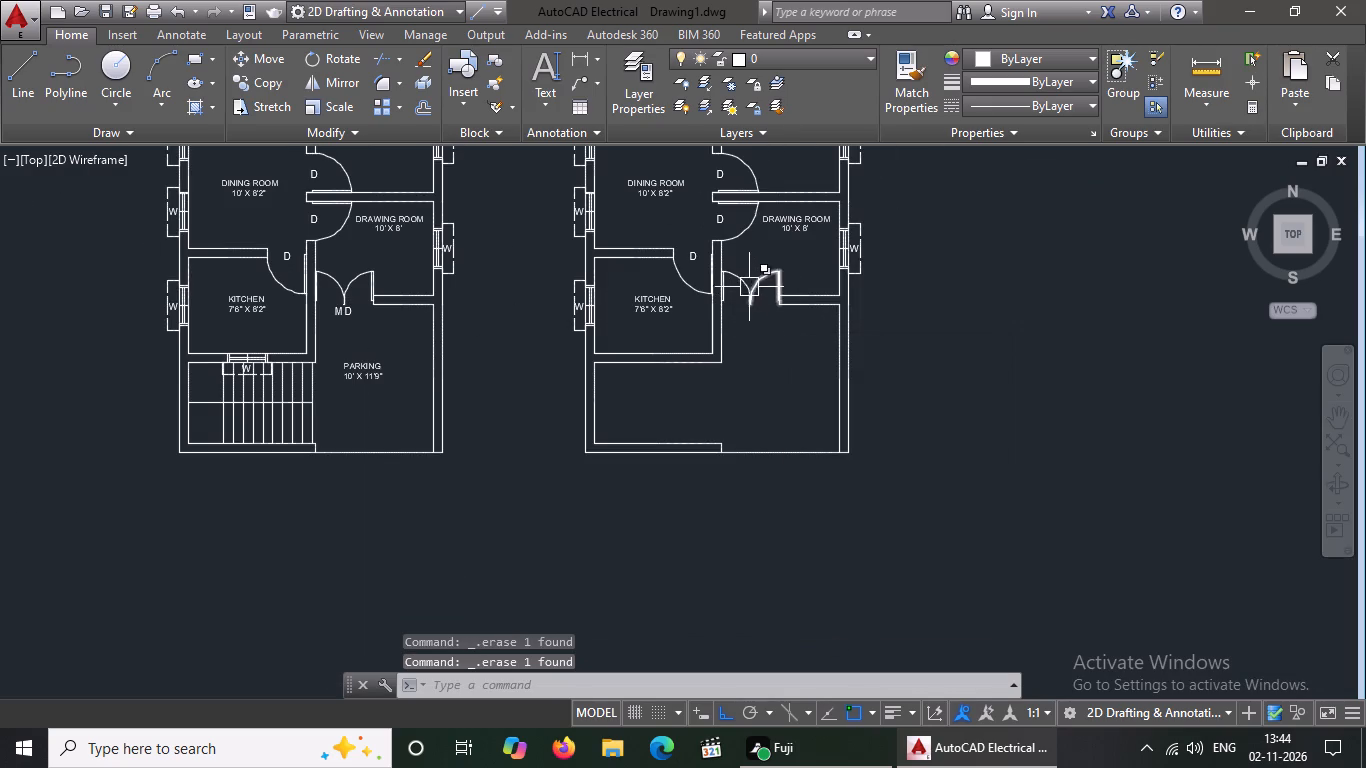
click(743, 283)
key(Delete)
click(760, 276)
key(Delete)
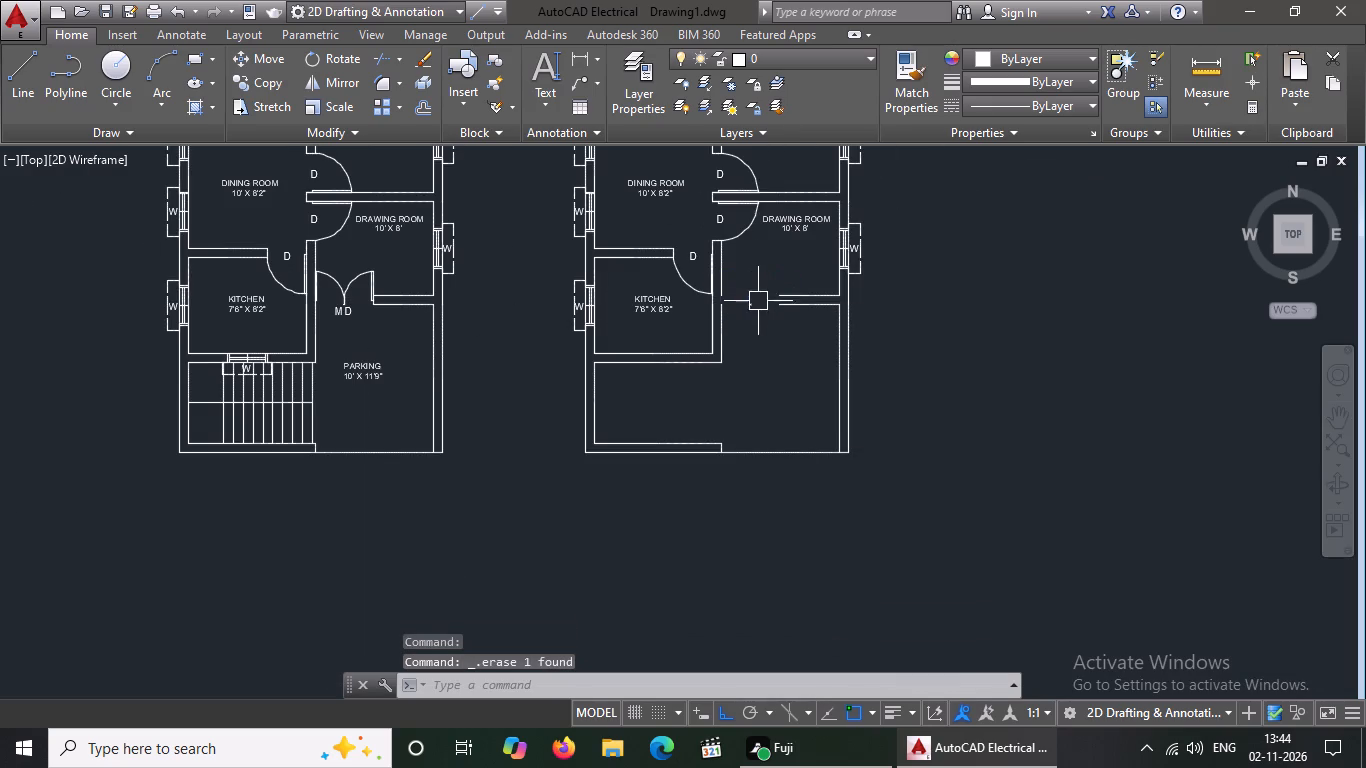
click(732, 296)
drag(762, 306, 764, 315)
key(Delete)
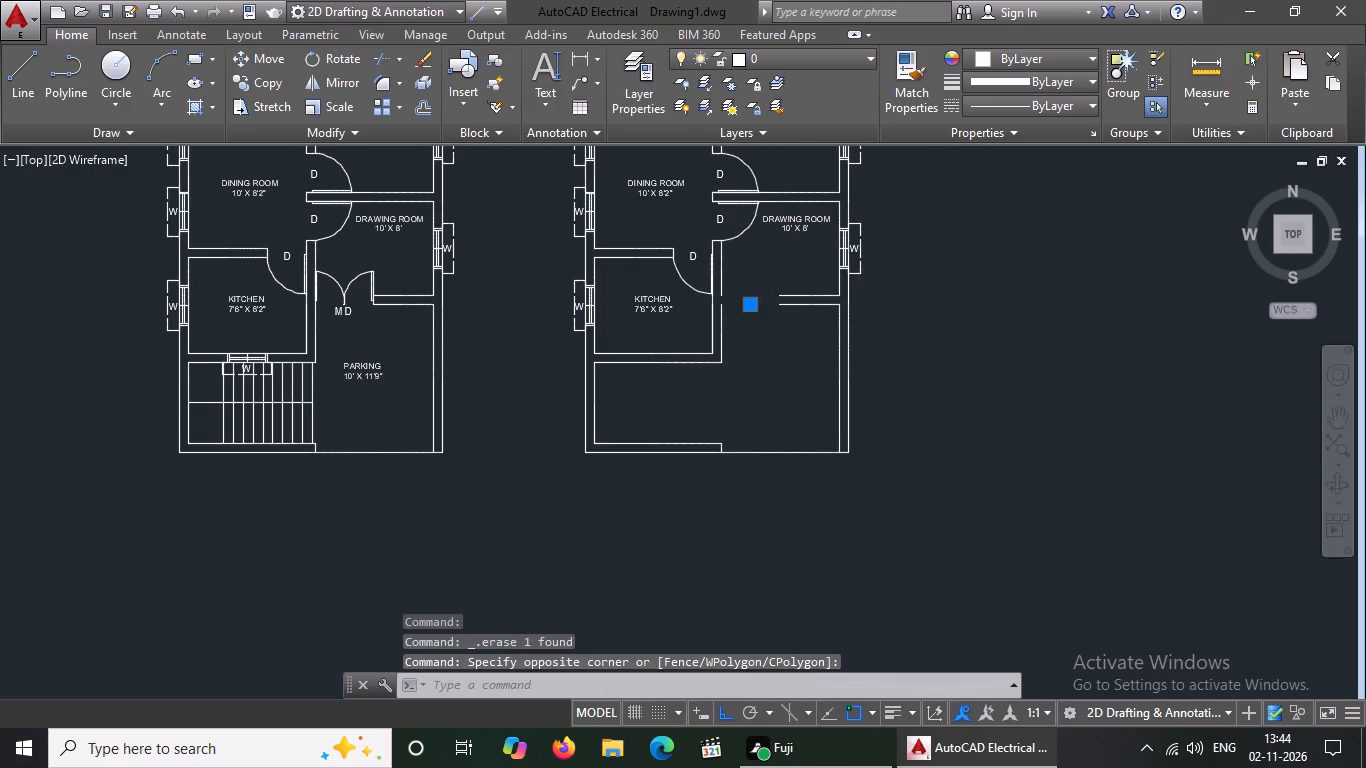
Erase the copied plan's KITCHEN label with its size text, the kitchen door's D label and the kitchen door.
scroll(637, 288, up, 2)
click(654, 314)
key(Delete)
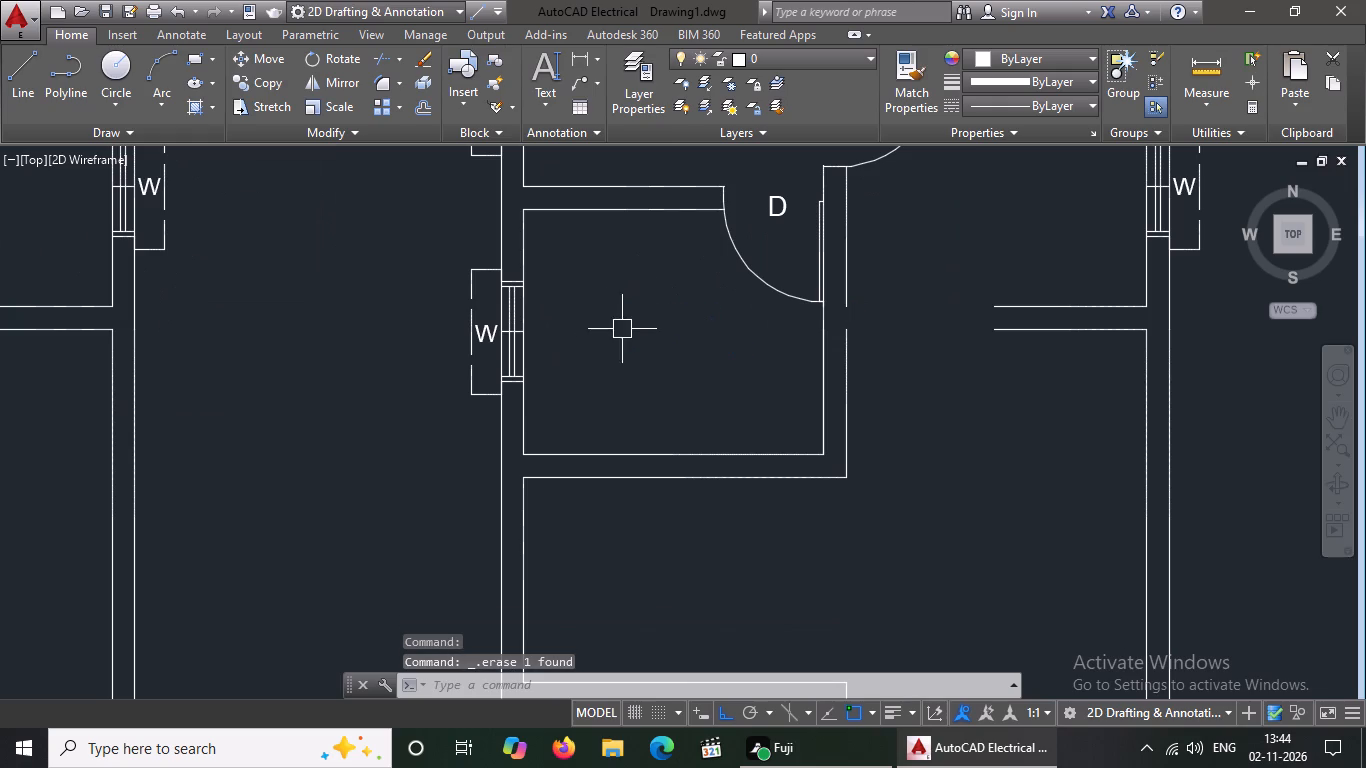
click(772, 211)
click(774, 212)
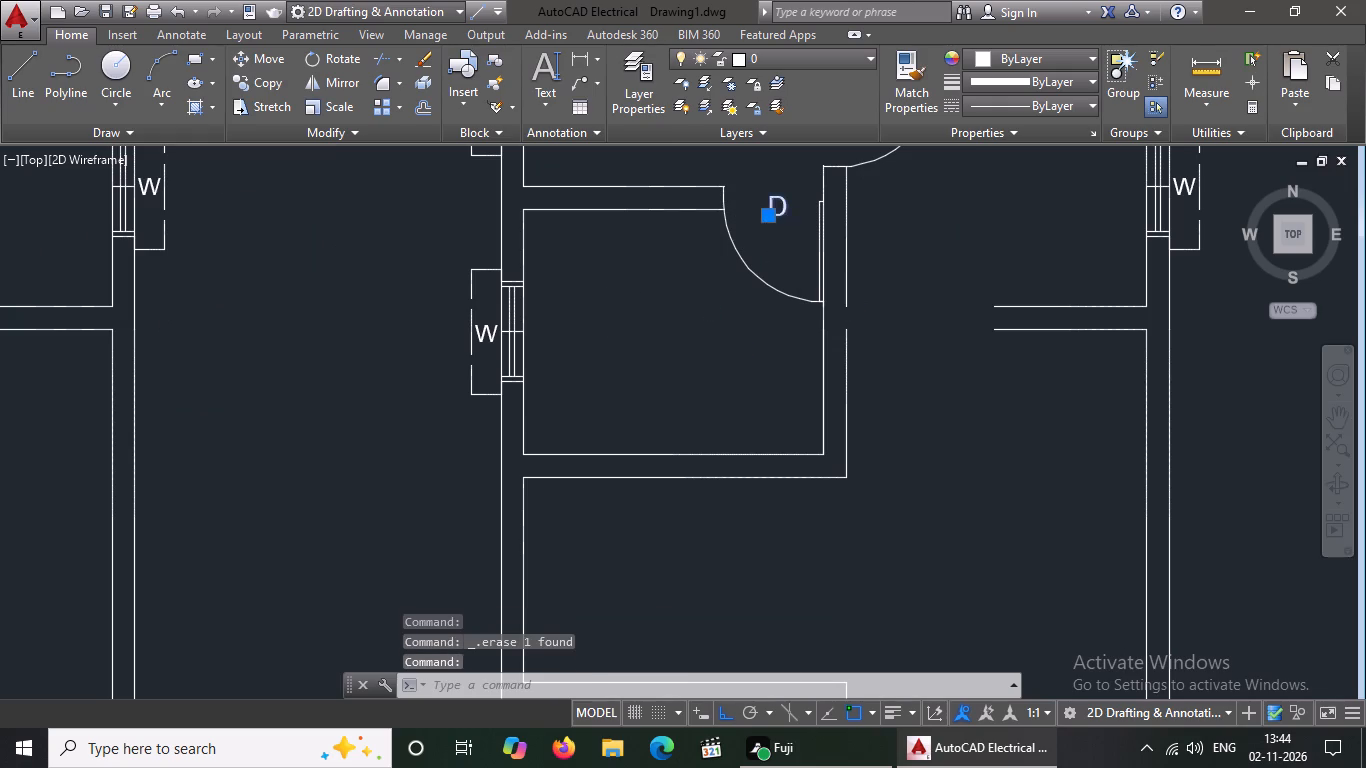
key(Delete)
click(768, 258)
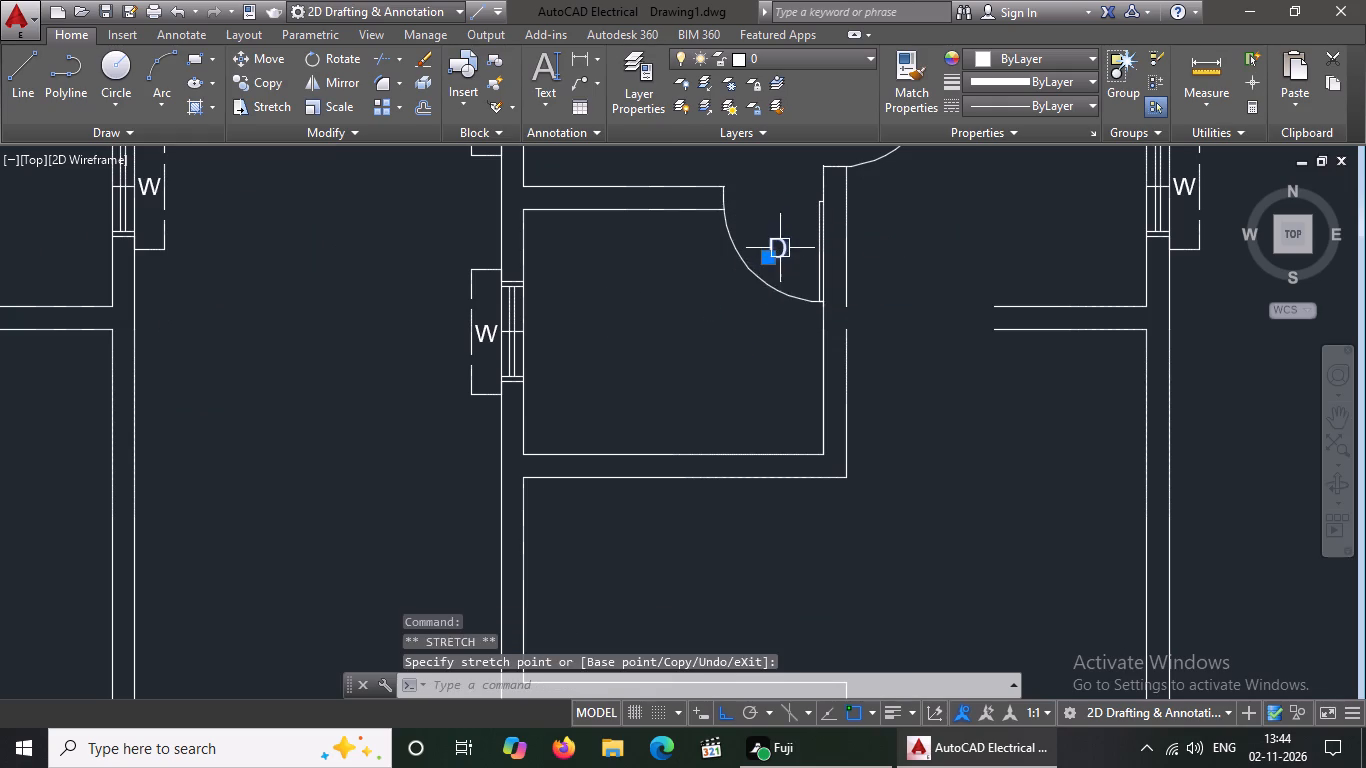
key(Delete)
click(773, 286)
key(Delete)
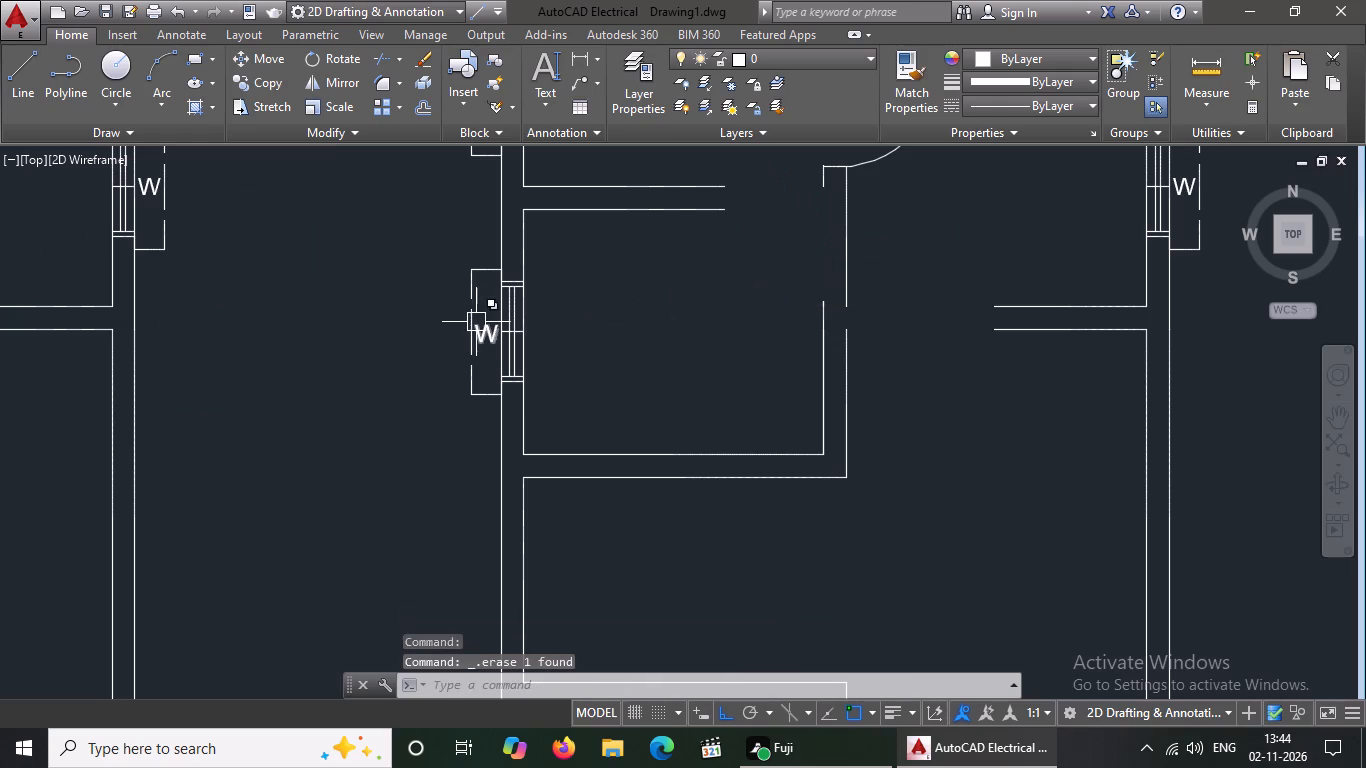
Erase the copied kitchen's outer window W label, upper outline edge, upper jamb lines, both glazing lines and middle cross line.
click(494, 331)
key(Delete)
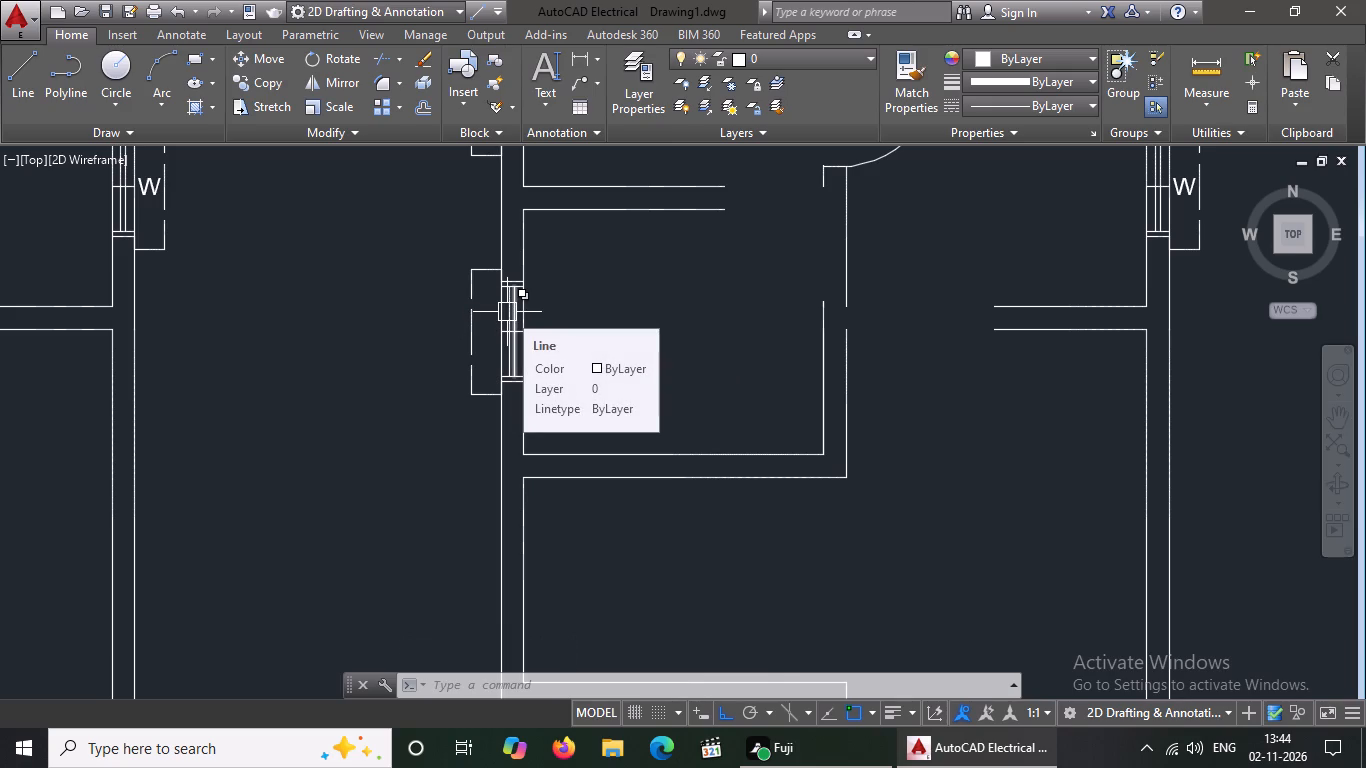
scroll(546, 280, up, 2)
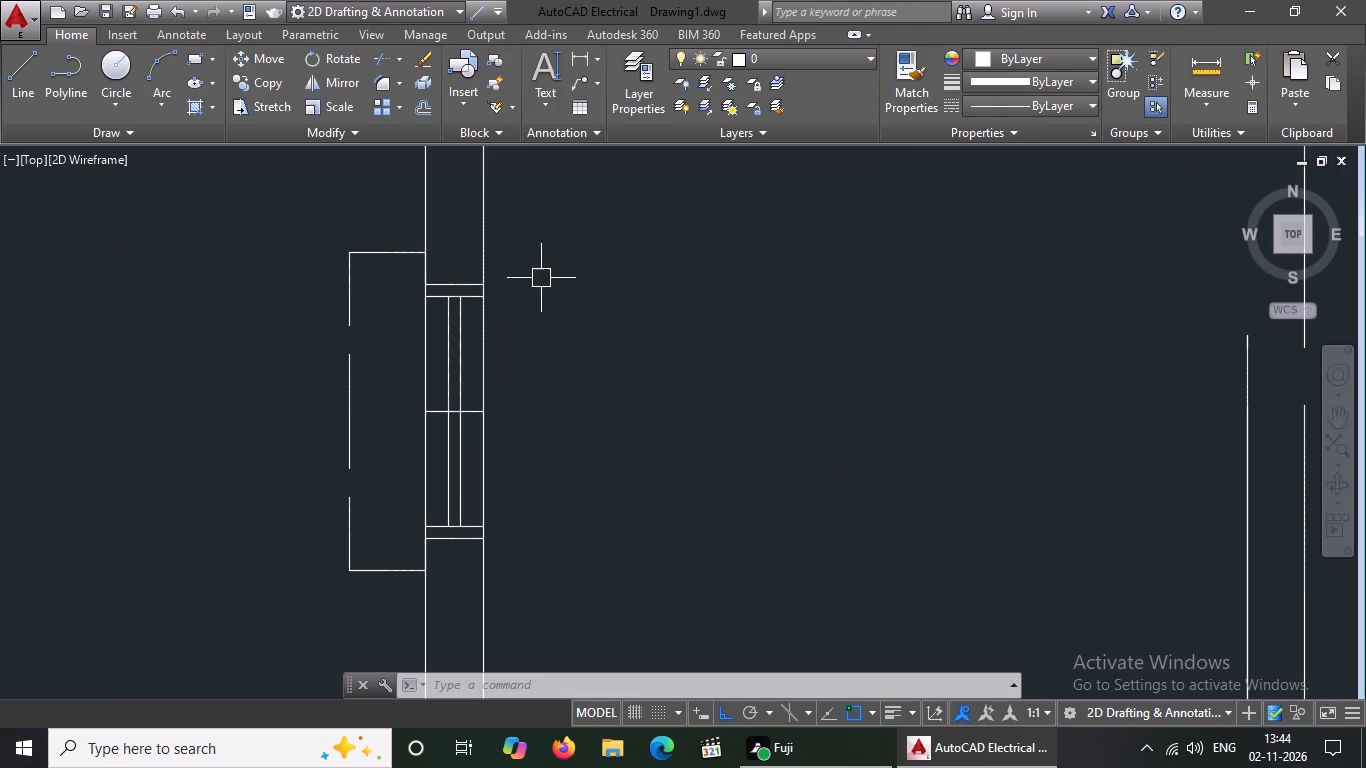
click(288, 222)
click(459, 292)
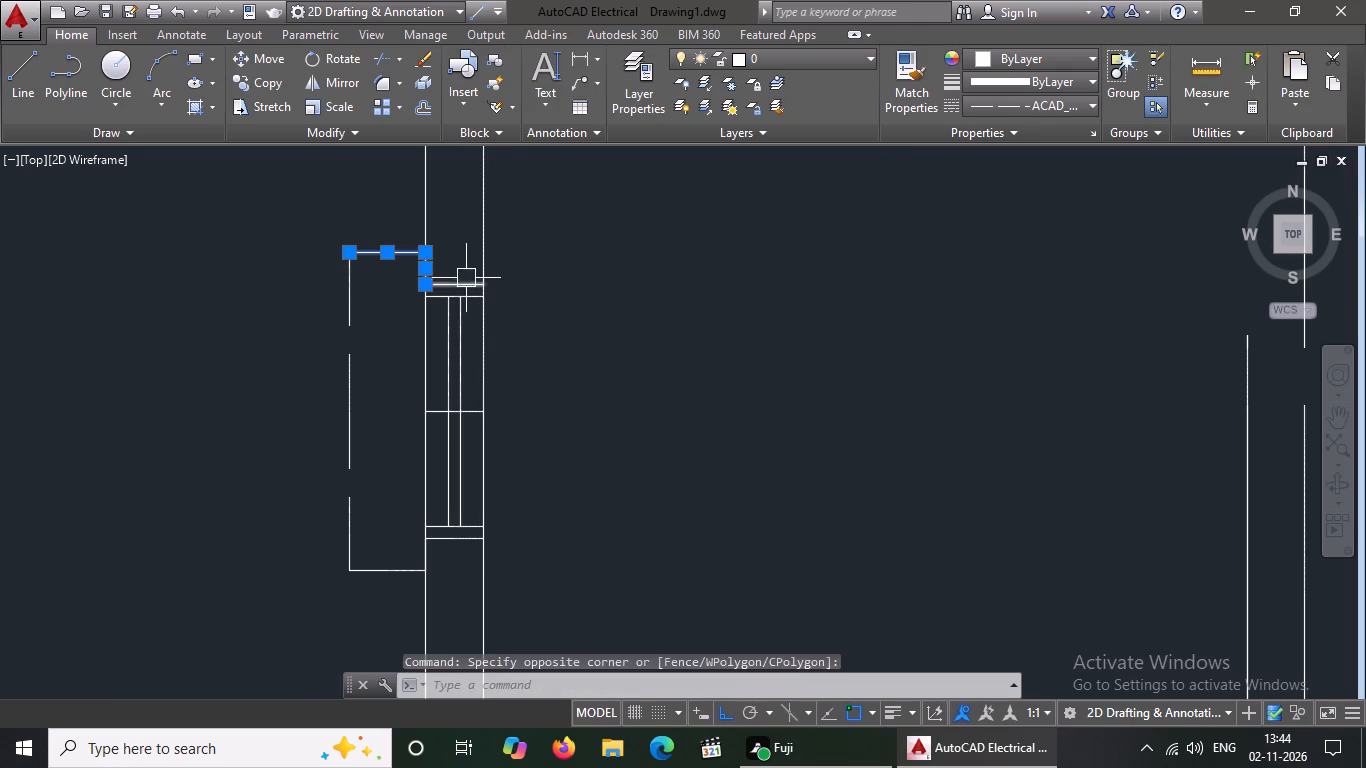
key(Delete)
drag(394, 249, 406, 267)
click(535, 312)
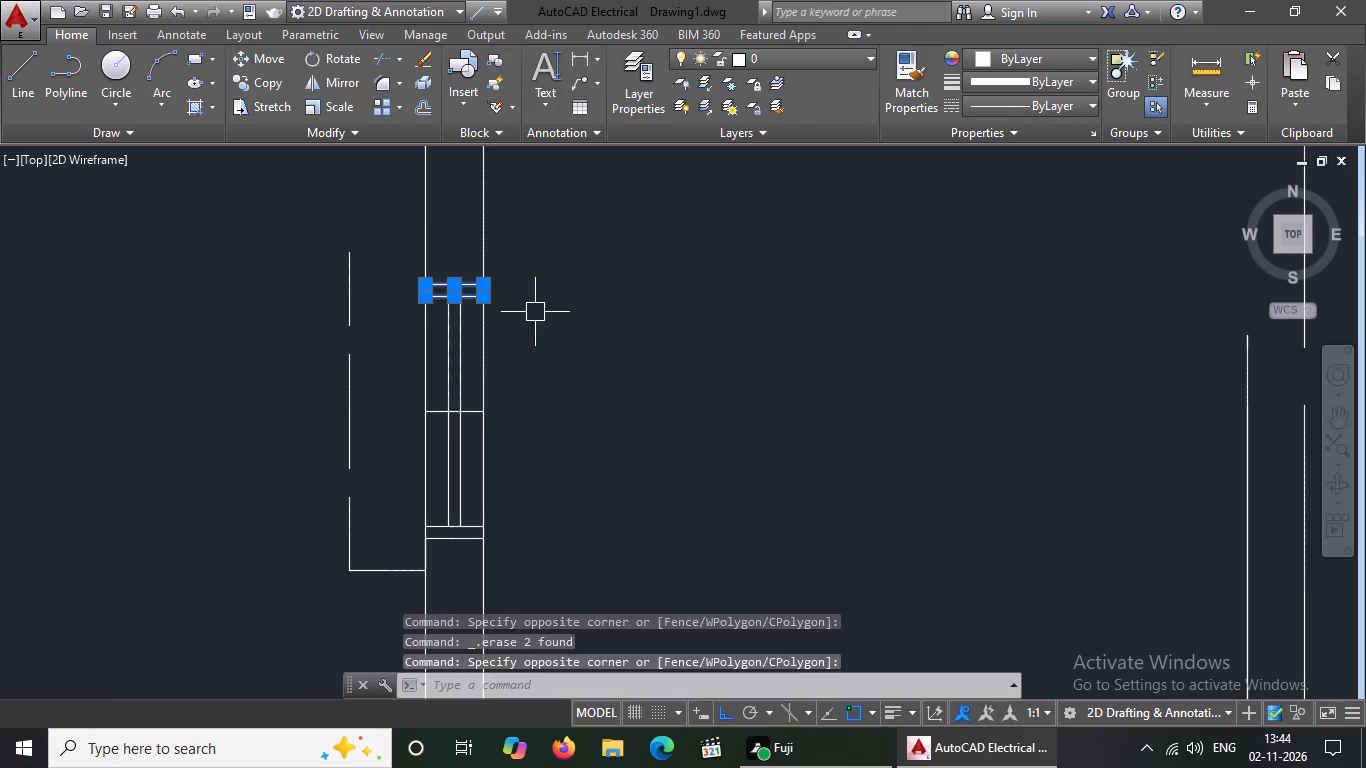
key(Delete)
click(464, 334)
key(Delete)
click(452, 341)
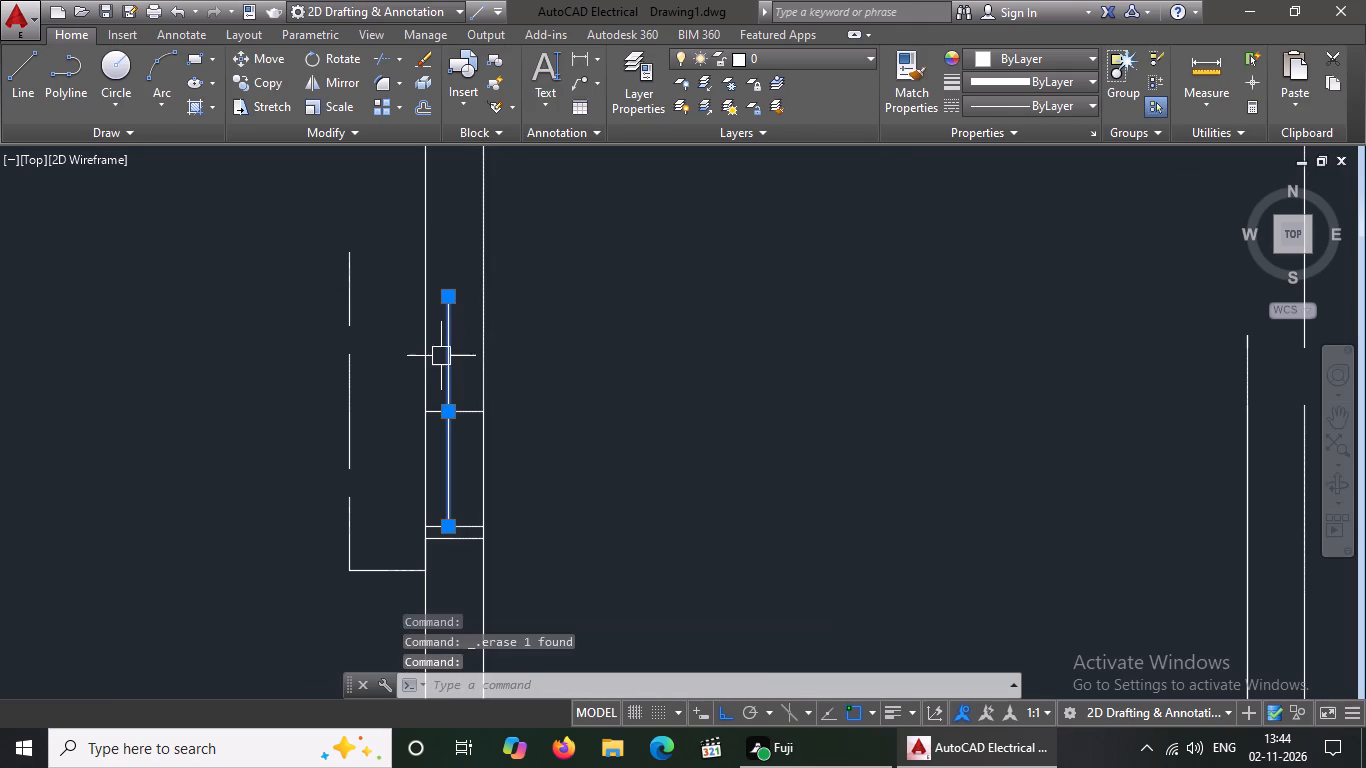
key(Delete)
drag(395, 387, 440, 405)
click(569, 455)
key(Delete)
Erase the lower jamb lines and the remaining dashed projection outline of the copied kitchen's outer window.
drag(385, 508, 386, 509)
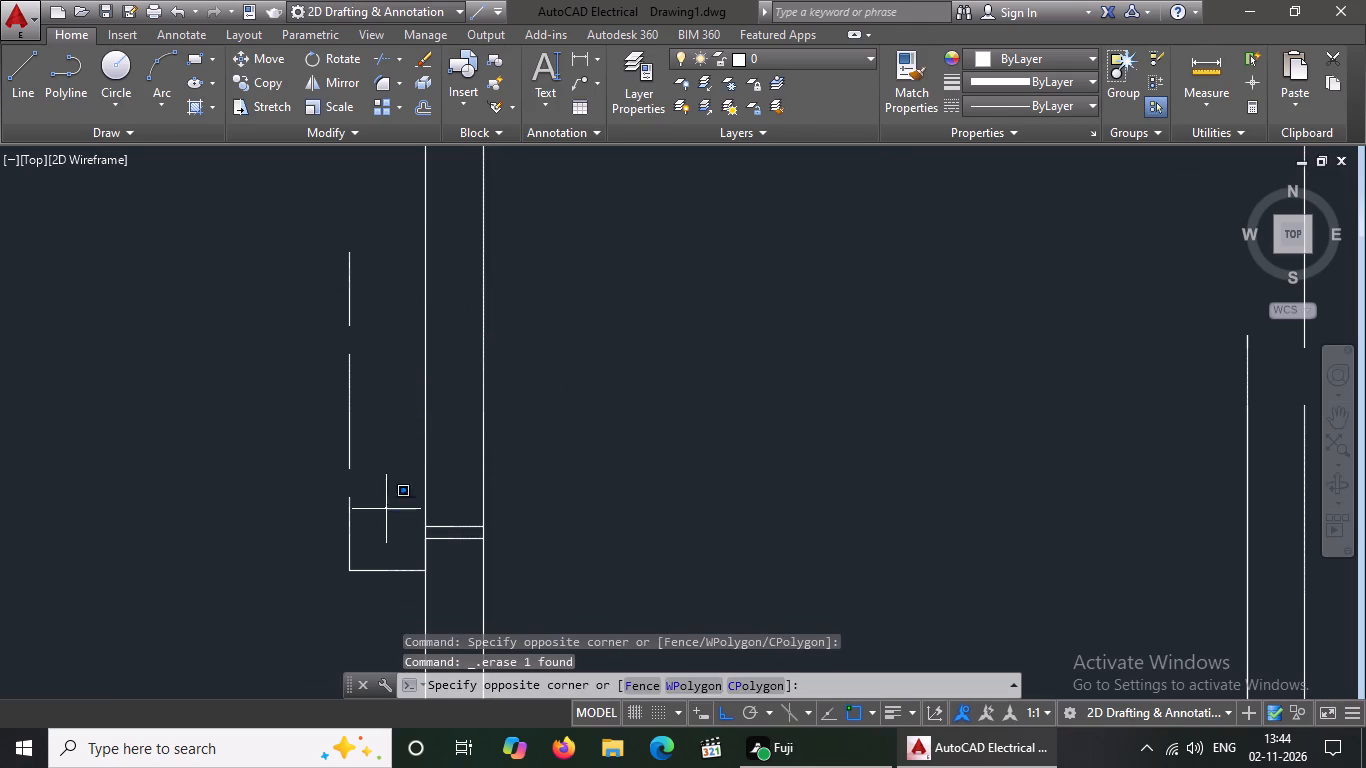
drag(386, 509, 396, 510)
click(506, 541)
key(Delete)
click(343, 351)
key(Delete)
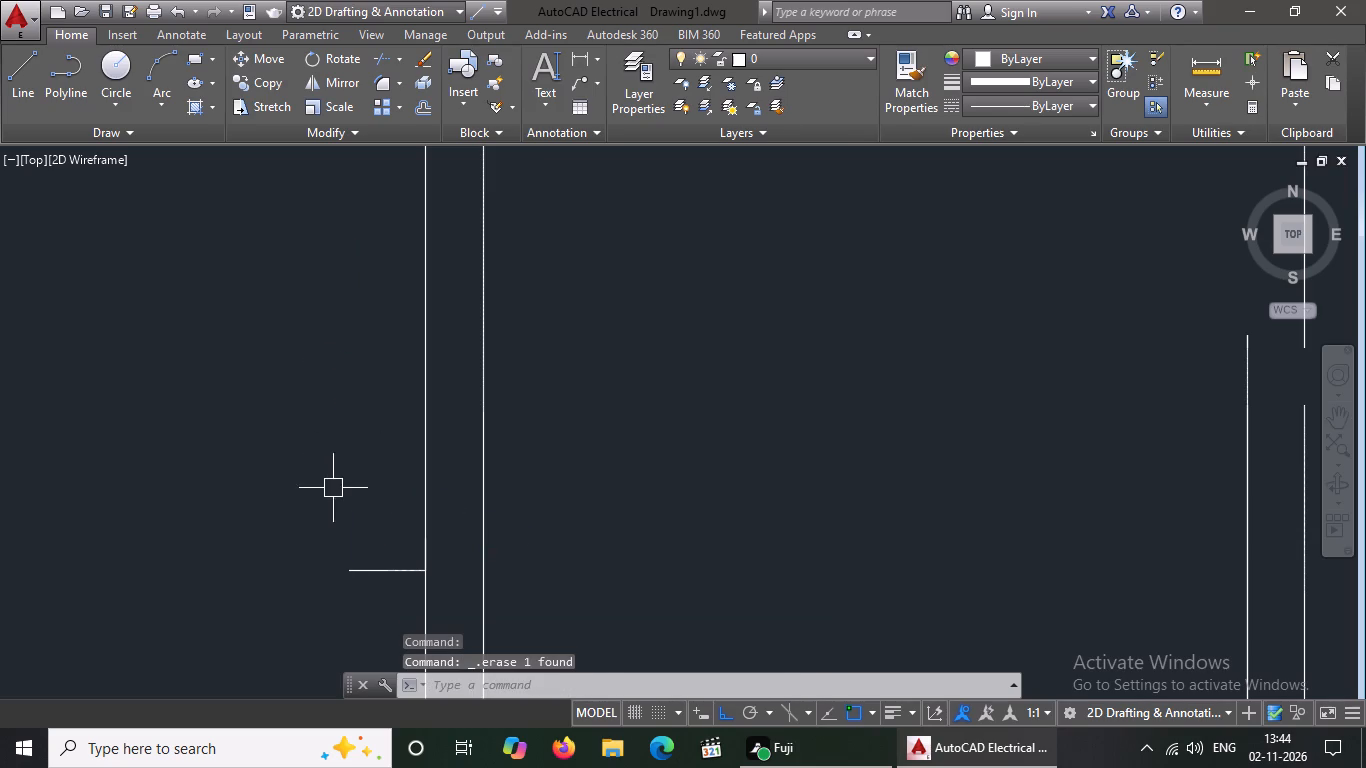
drag(276, 489, 303, 498)
click(550, 621)
key(Delete)
Erase the door between the copied dining and drawing rooms, its D label and the DRAWING ROOM label.
scroll(582, 369, down, 4)
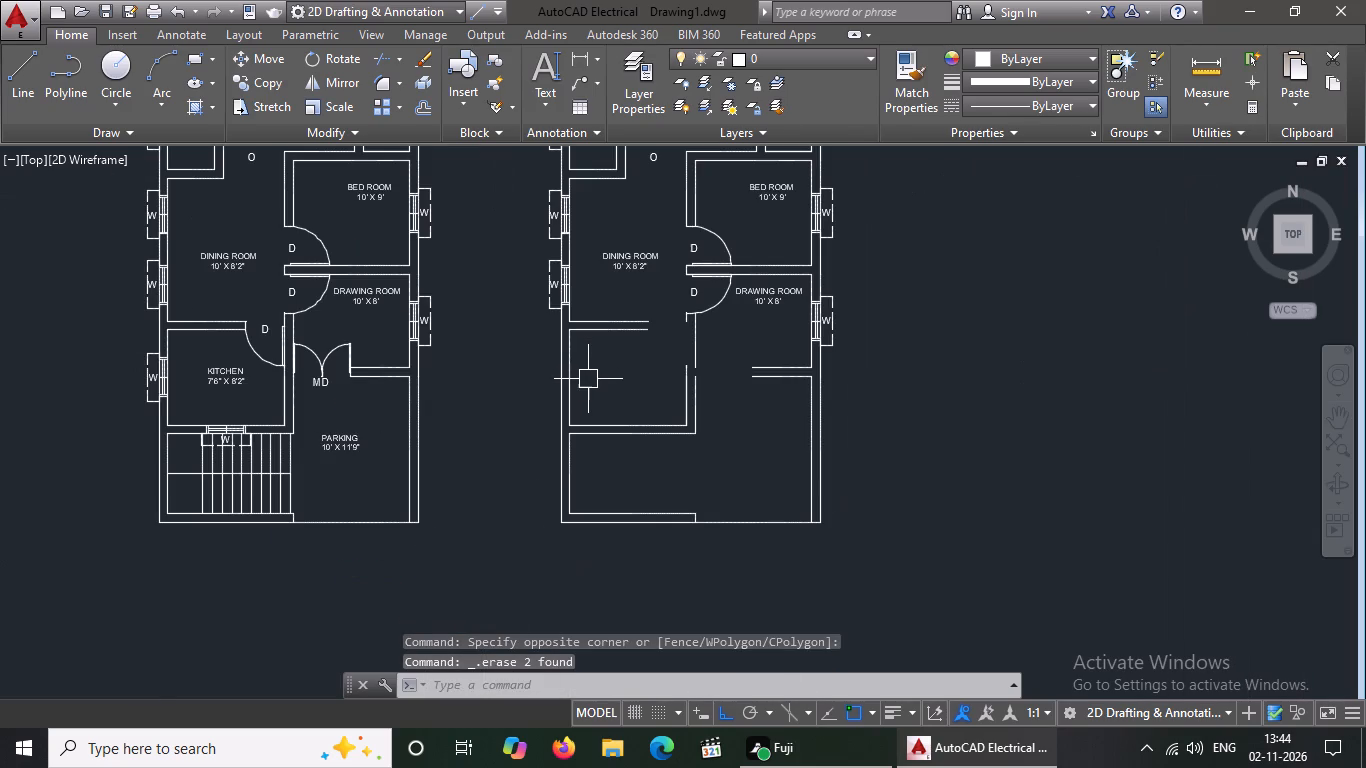
scroll(702, 291, up, 2)
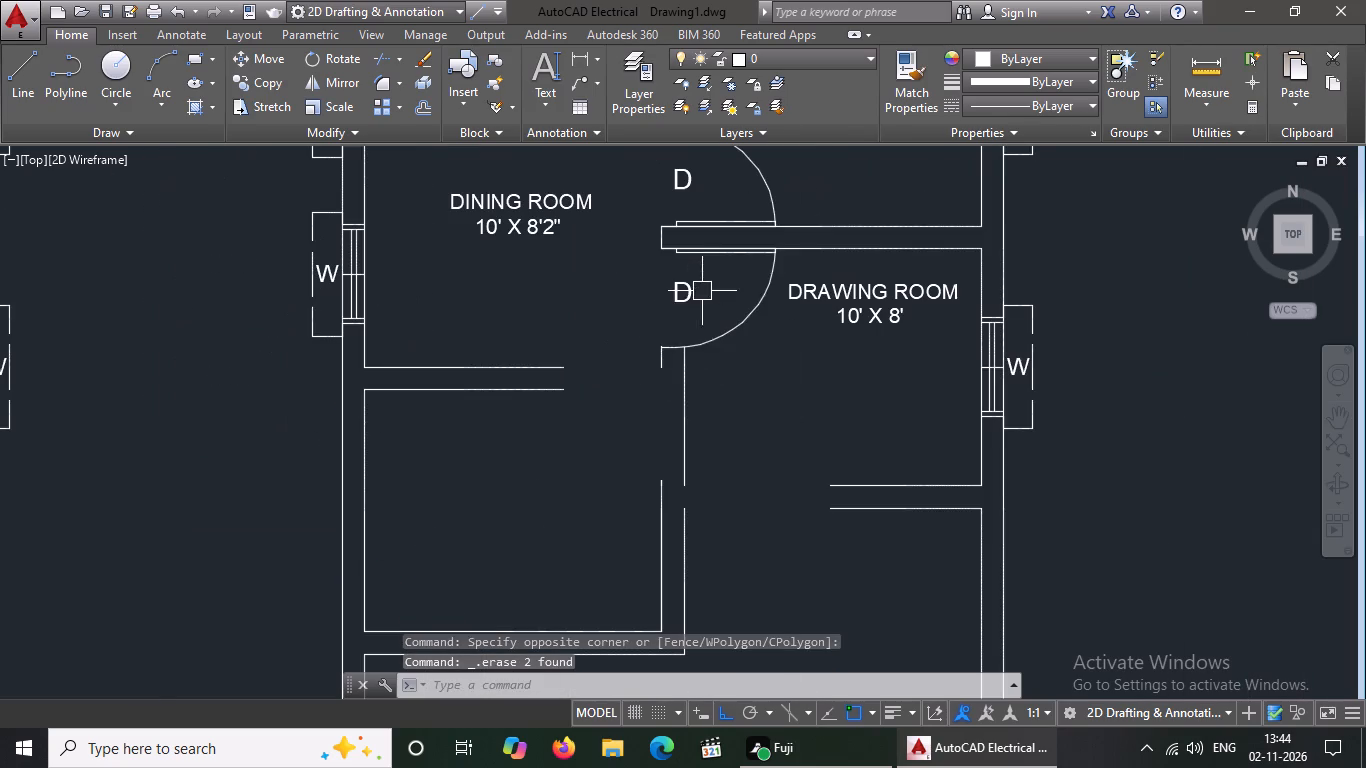
click(668, 352)
key(Delete)
click(683, 280)
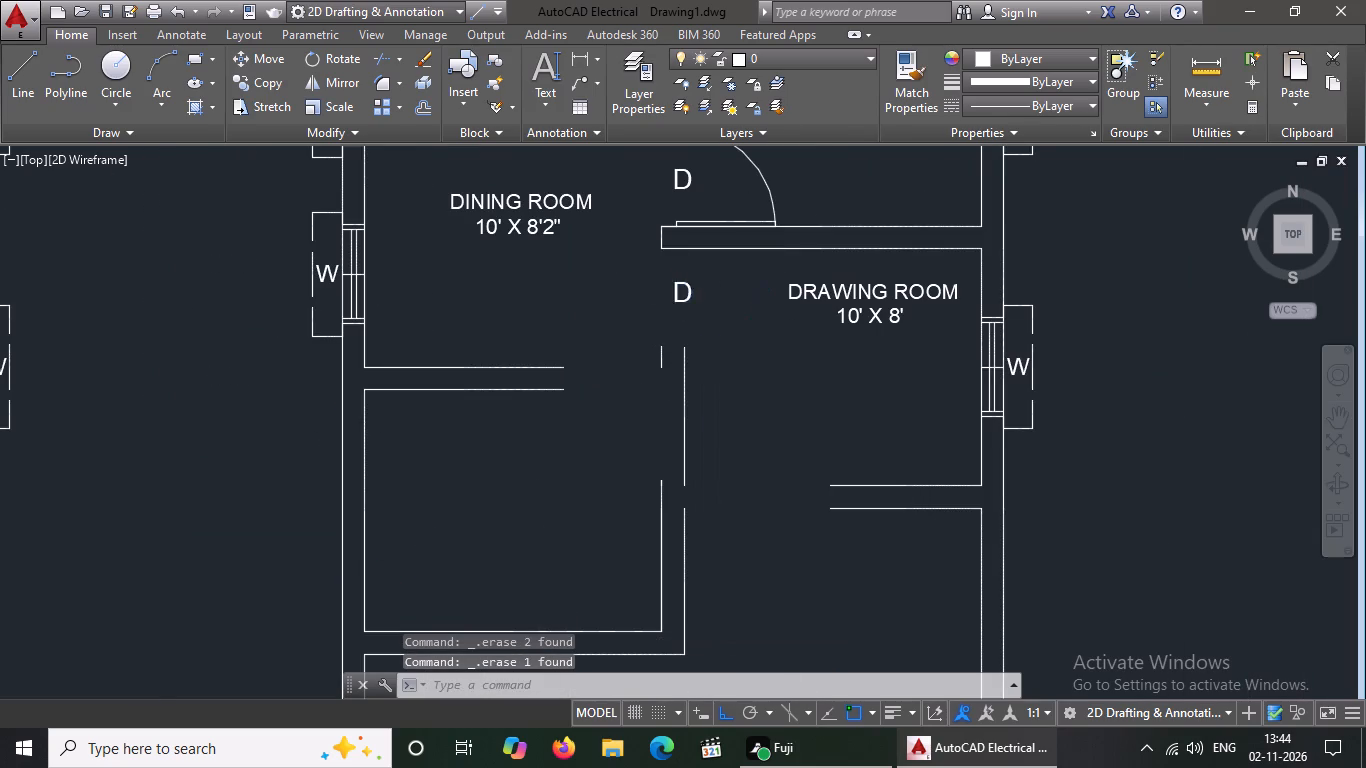
key(Delete)
click(816, 301)
key(Delete)
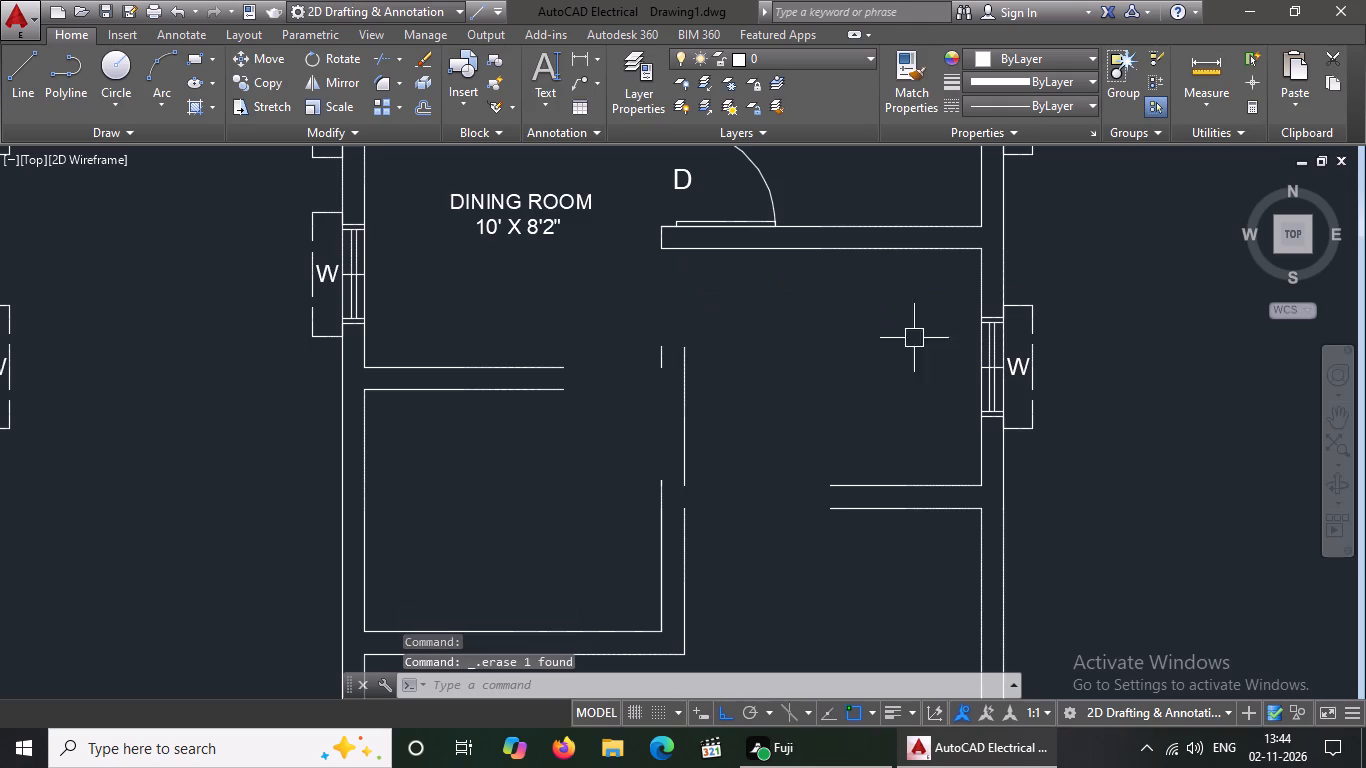
Erase the W label of the copied dining room's lower window, the DINING ROOM label and the adjacent bedroom door's D label.
click(334, 272)
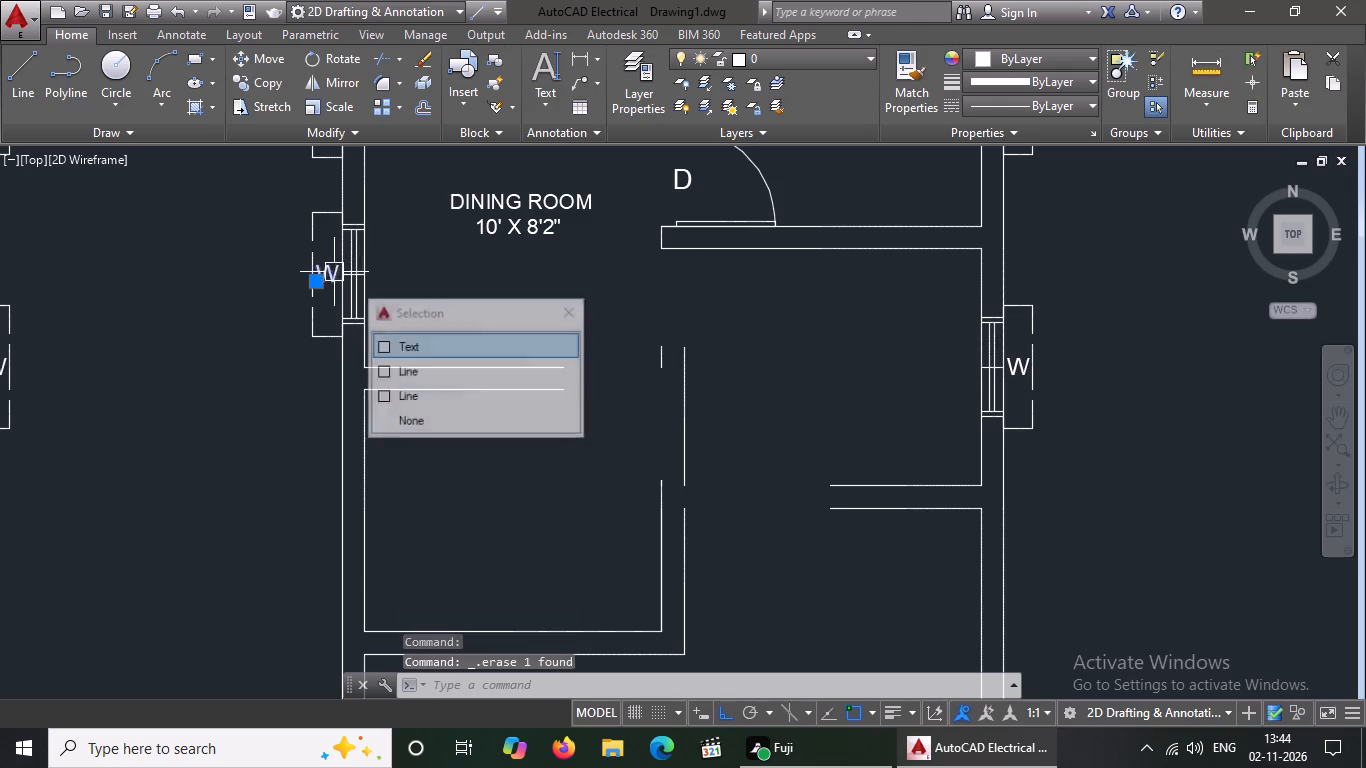
key(Delete)
click(509, 203)
key(Delete)
click(691, 176)
key(Delete)
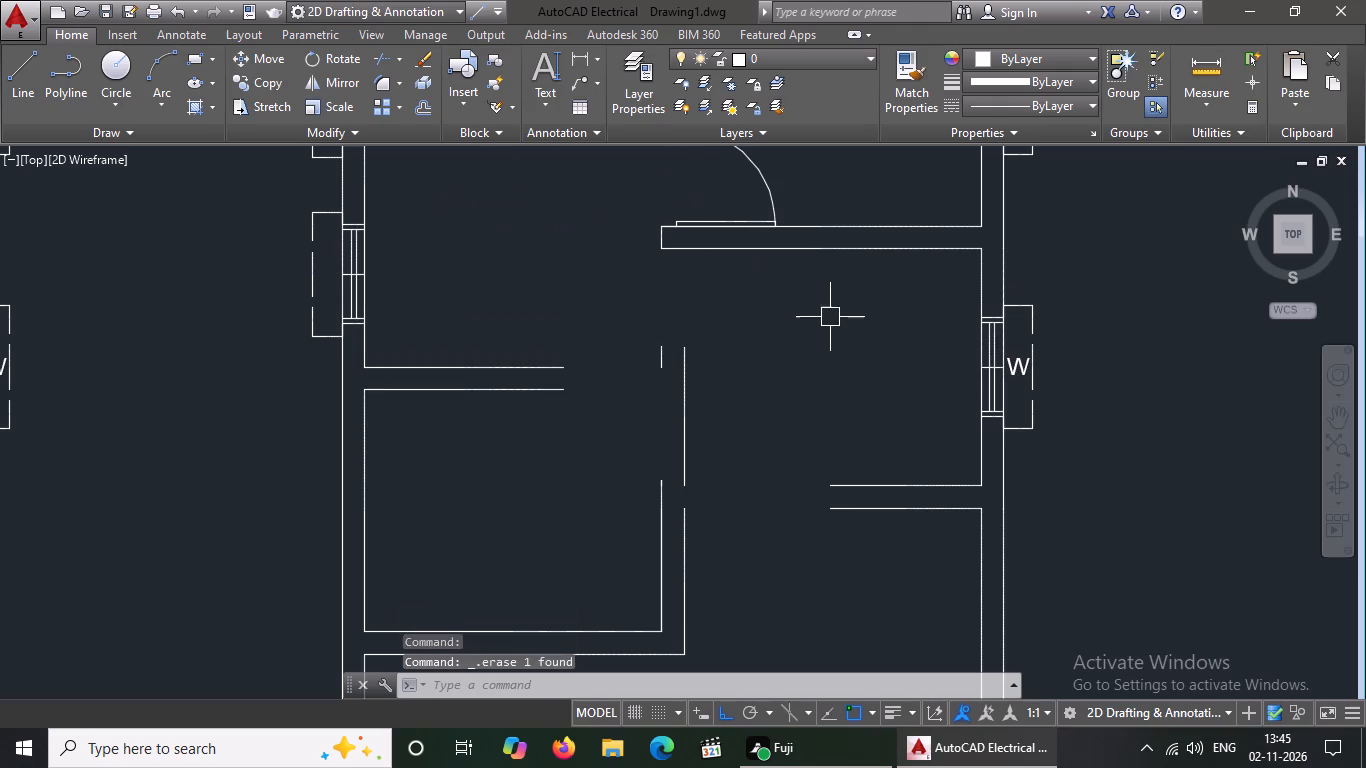
Erase the W label and the dashed projection outline of the copied drawing room's outer window.
click(1021, 367)
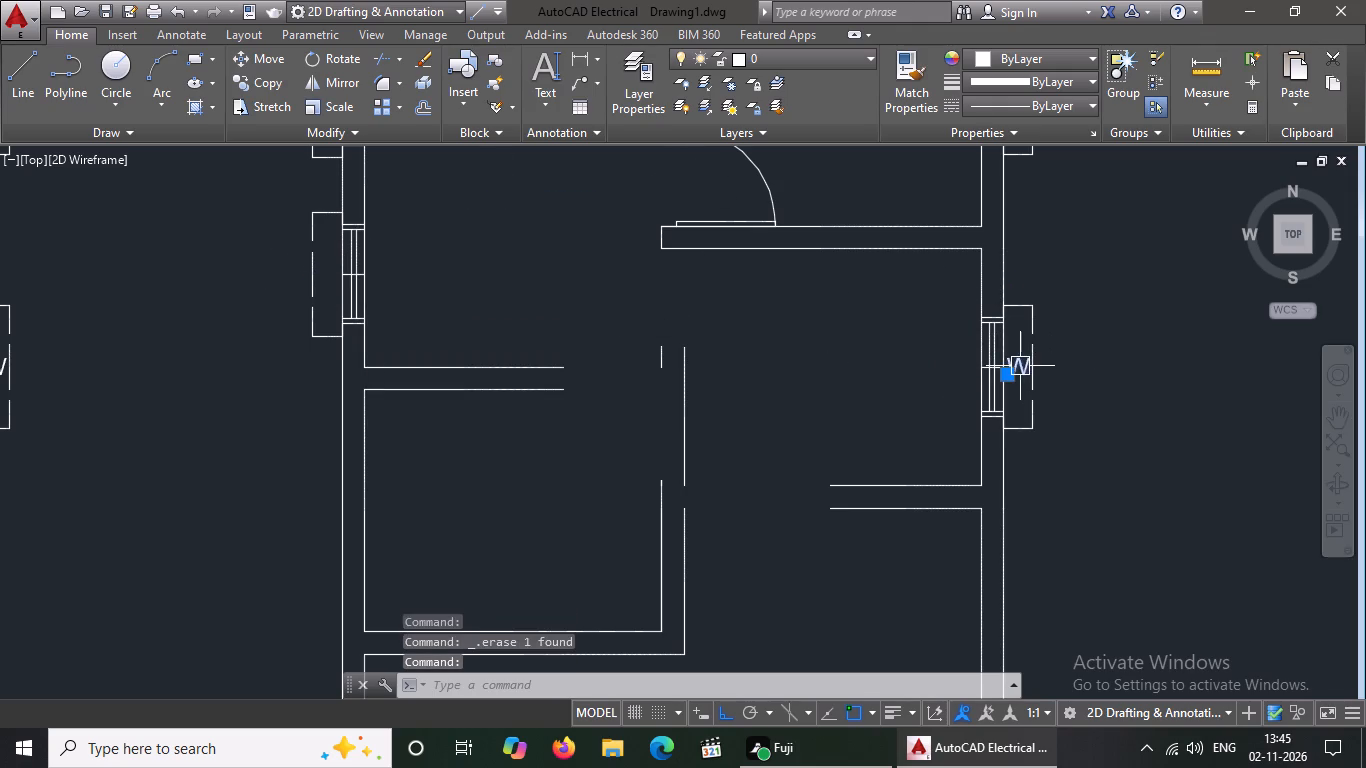
key(Delete)
scroll(992, 297, up, 2)
click(992, 297)
click(1080, 362)
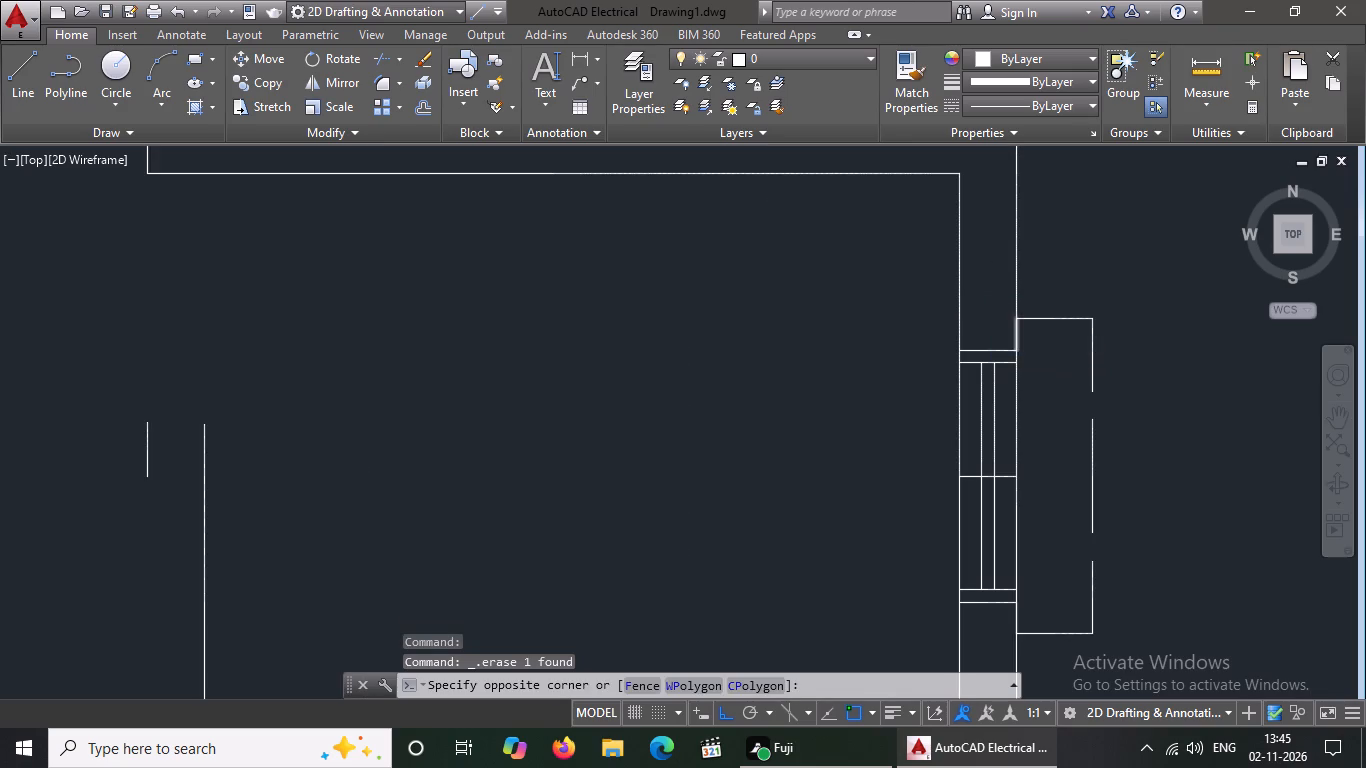
key(Delete)
click(1029, 305)
click(1044, 332)
click(1046, 323)
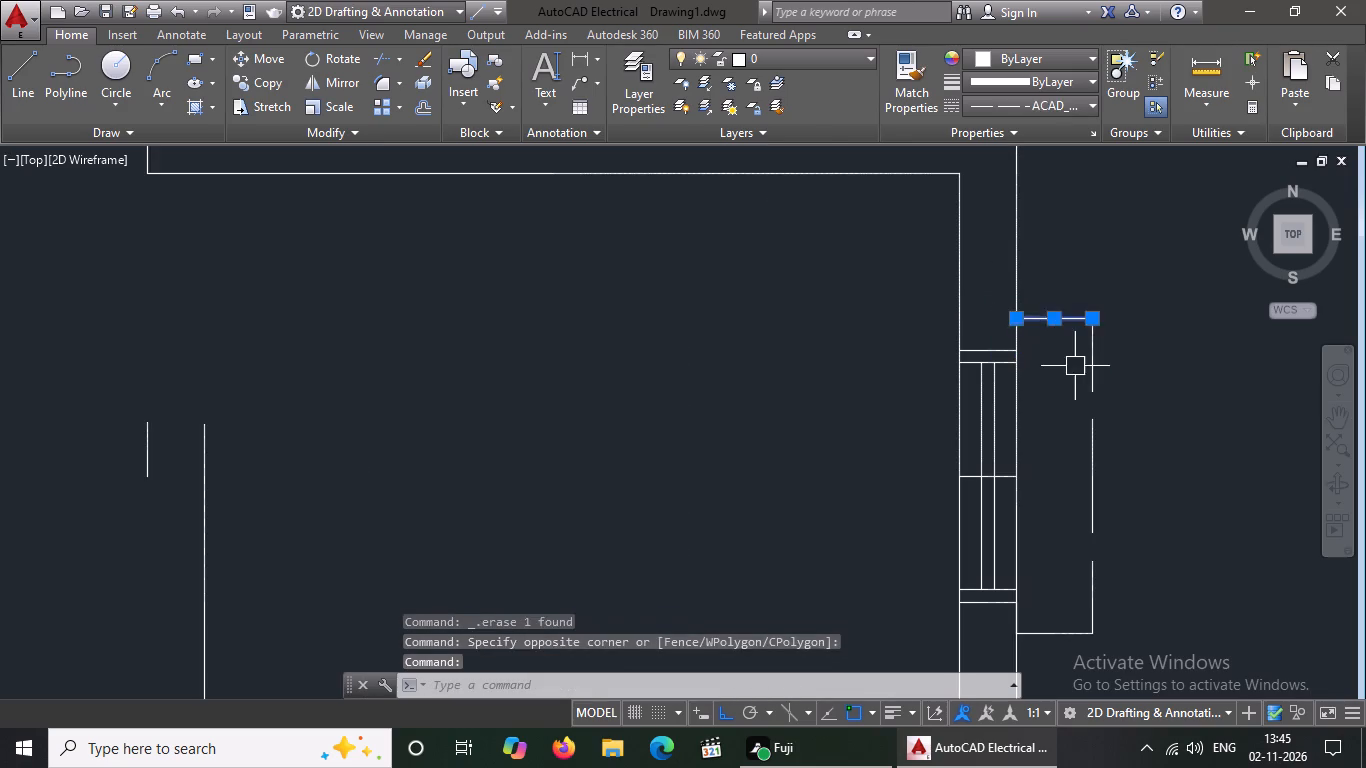
key(Delete)
click(1087, 387)
key(Delete)
click(1060, 631)
key(Delete)
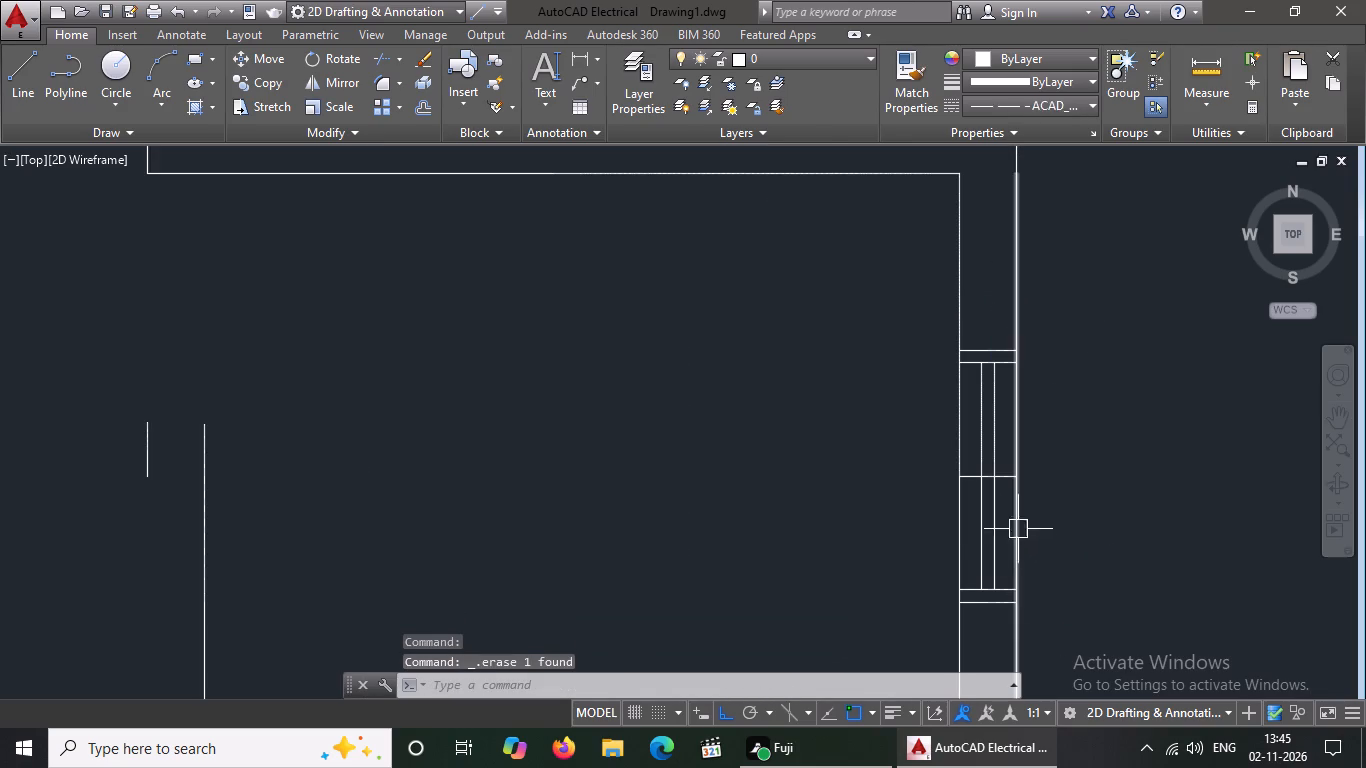
Erase the jamb, glazing and middle lines of the copied drawing room's window within the outer wall.
drag(865, 591, 915, 599)
click(1088, 639)
key(Delete)
click(994, 591)
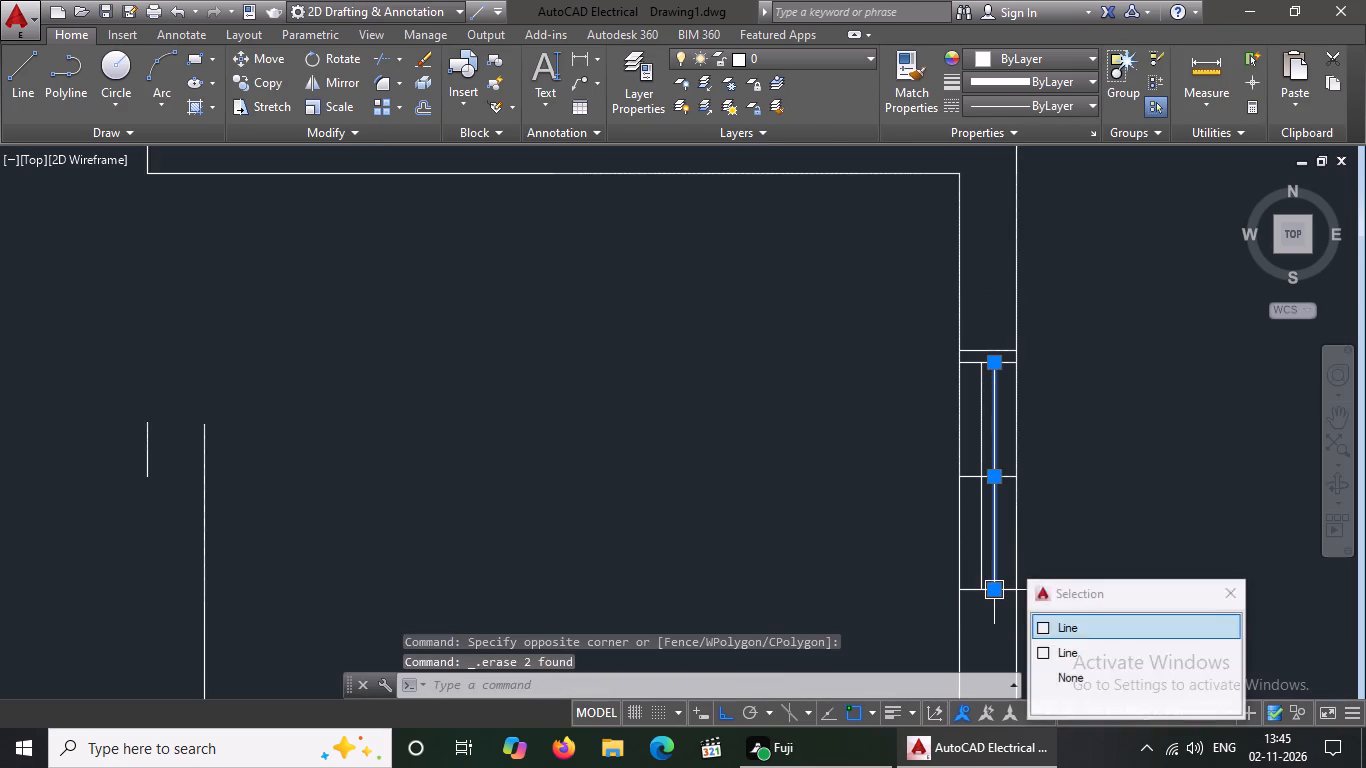
key(Delete)
click(981, 560)
key(Delete)
click(1010, 584)
key(Delete)
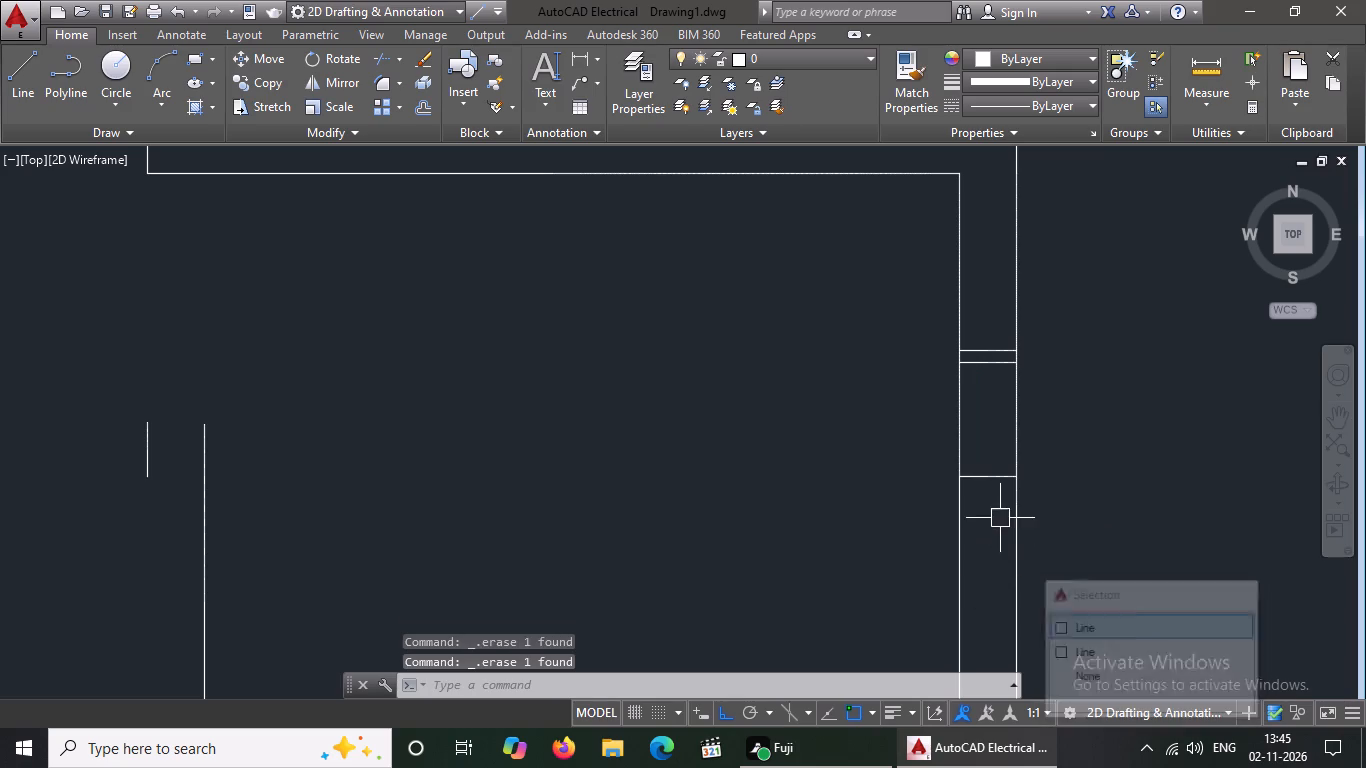
click(982, 484)
key(Delete)
click(988, 375)
click(991, 361)
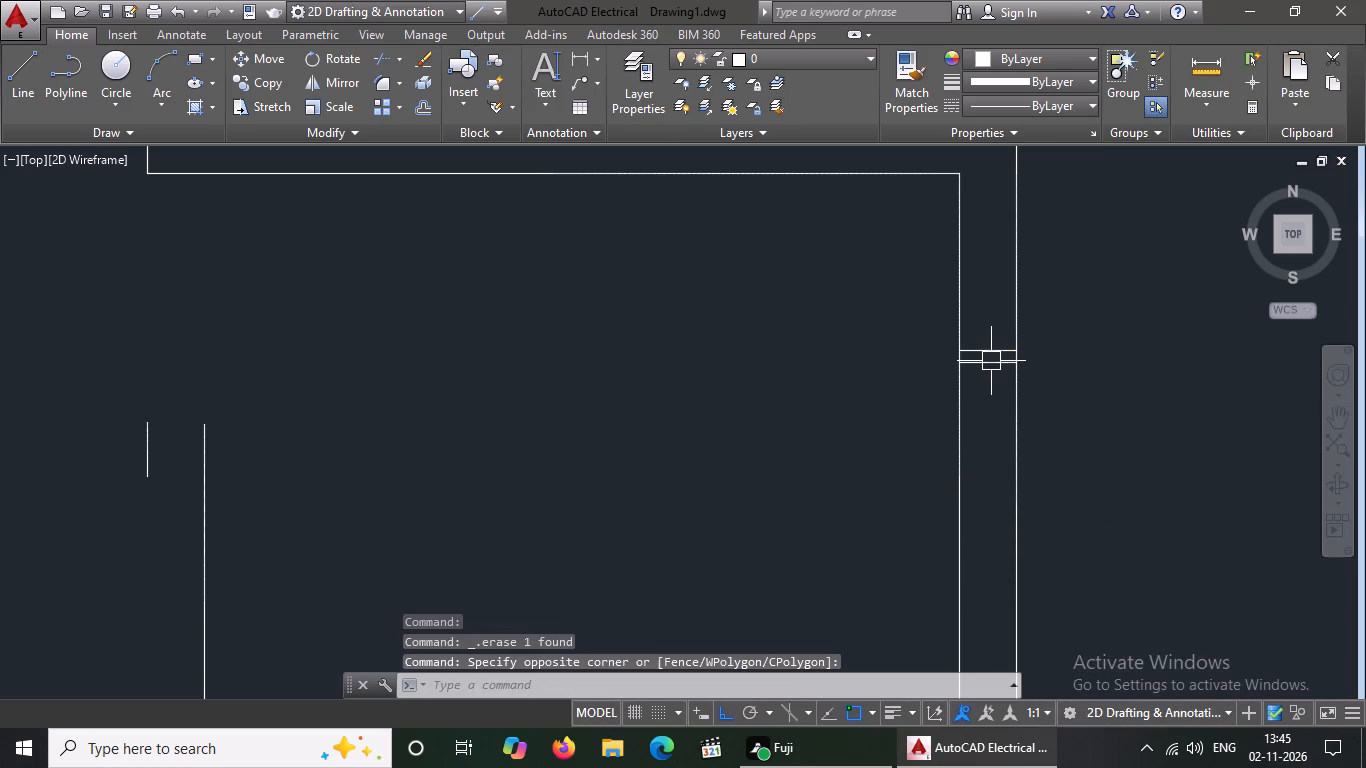
click(991, 361)
click(992, 367)
key(Delete)
click(996, 348)
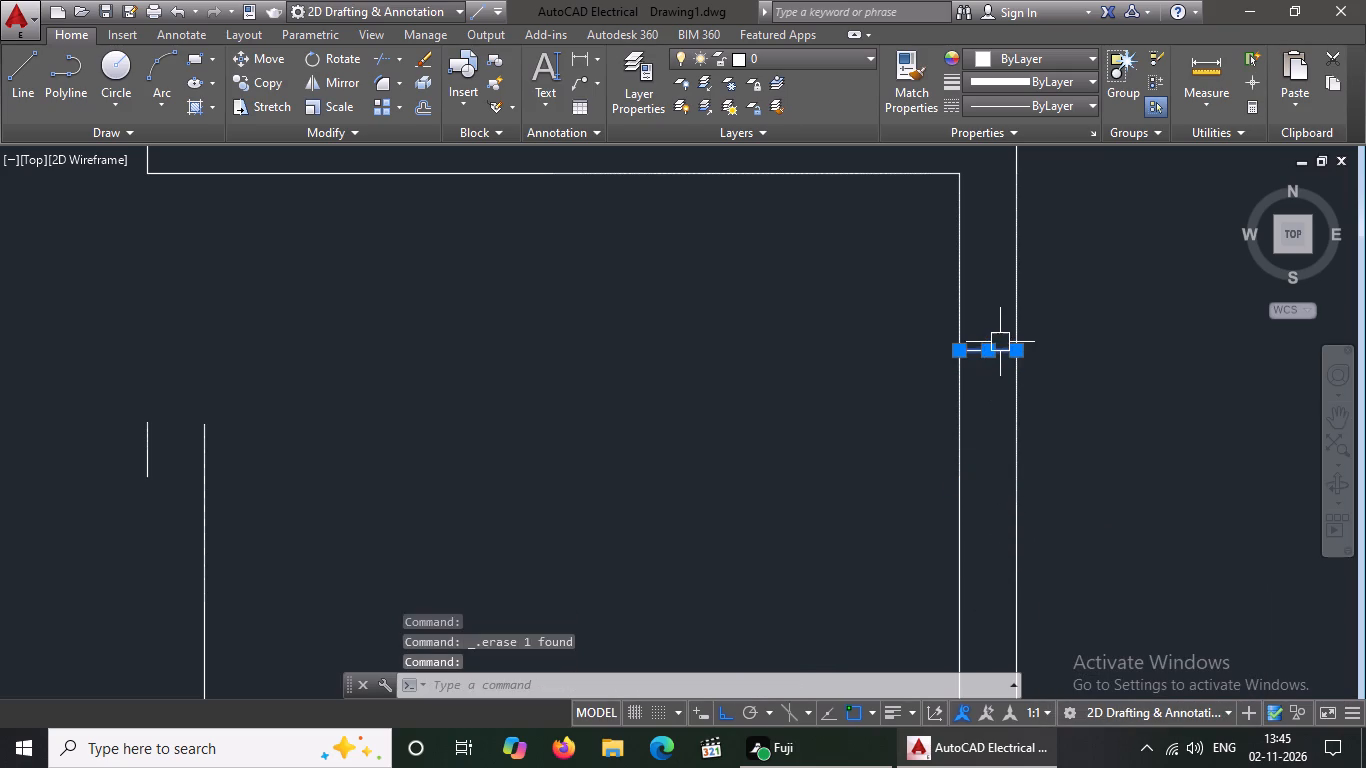
key(Delete)
scroll(1000, 342, down, 5)
key(Escape)
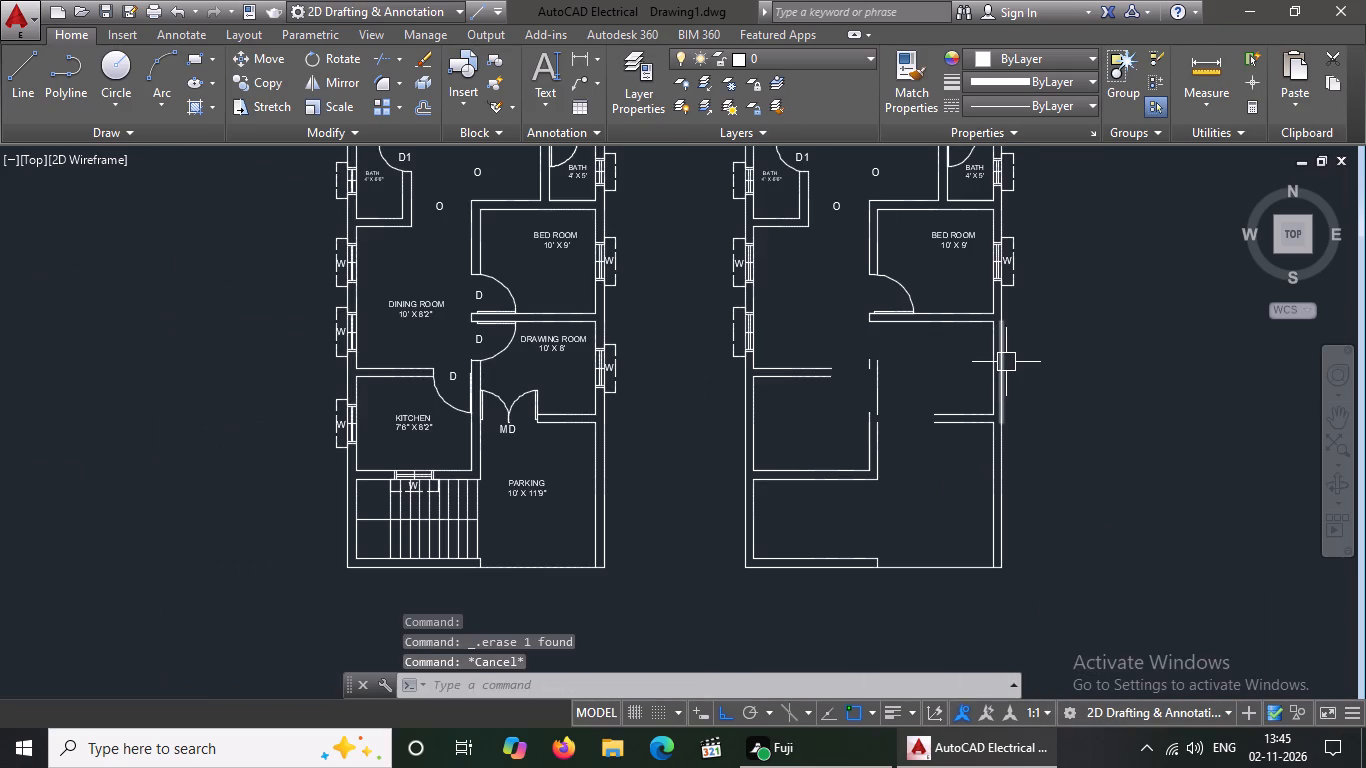
Erase the short end line closing the copied plan's front wall at the parking opening.
scroll(905, 537, up, 3)
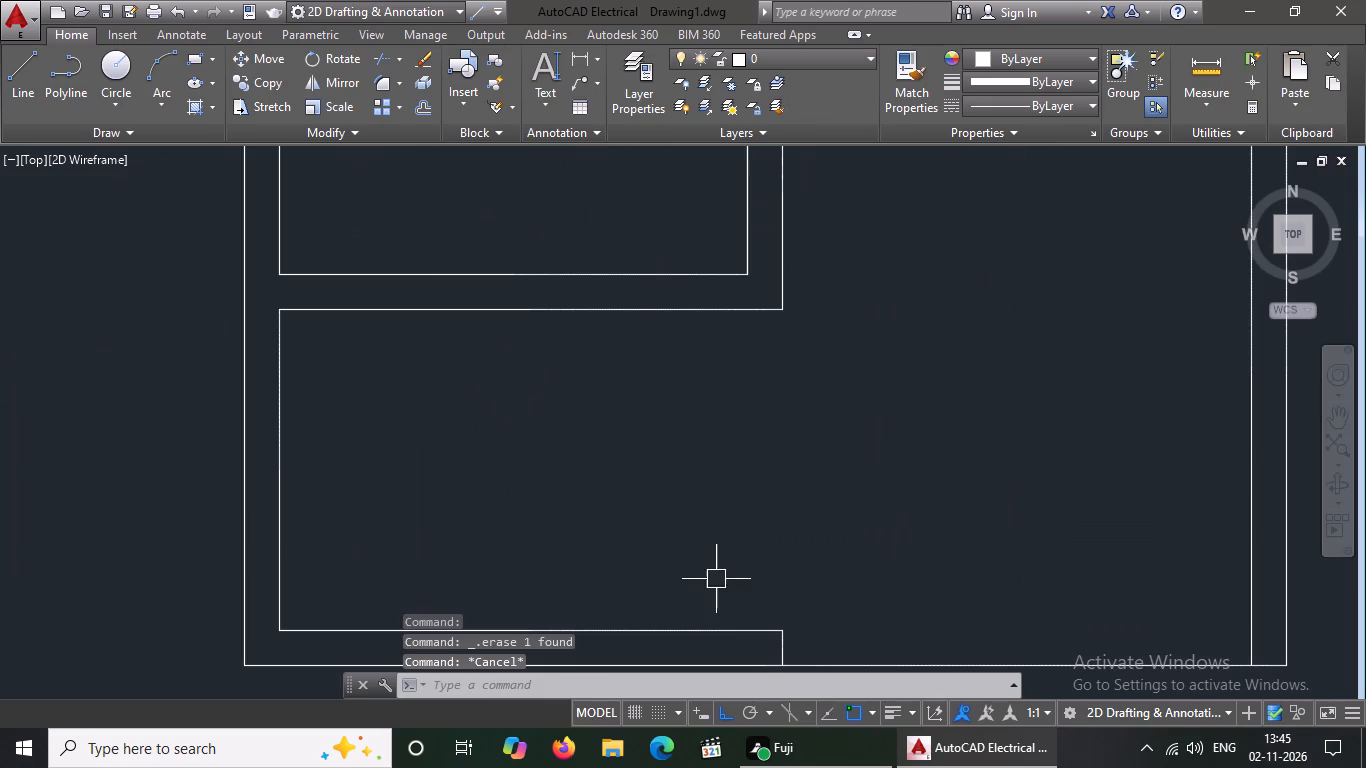
drag(716, 579, 740, 597)
scroll(863, 583, down, 4)
click(874, 623)
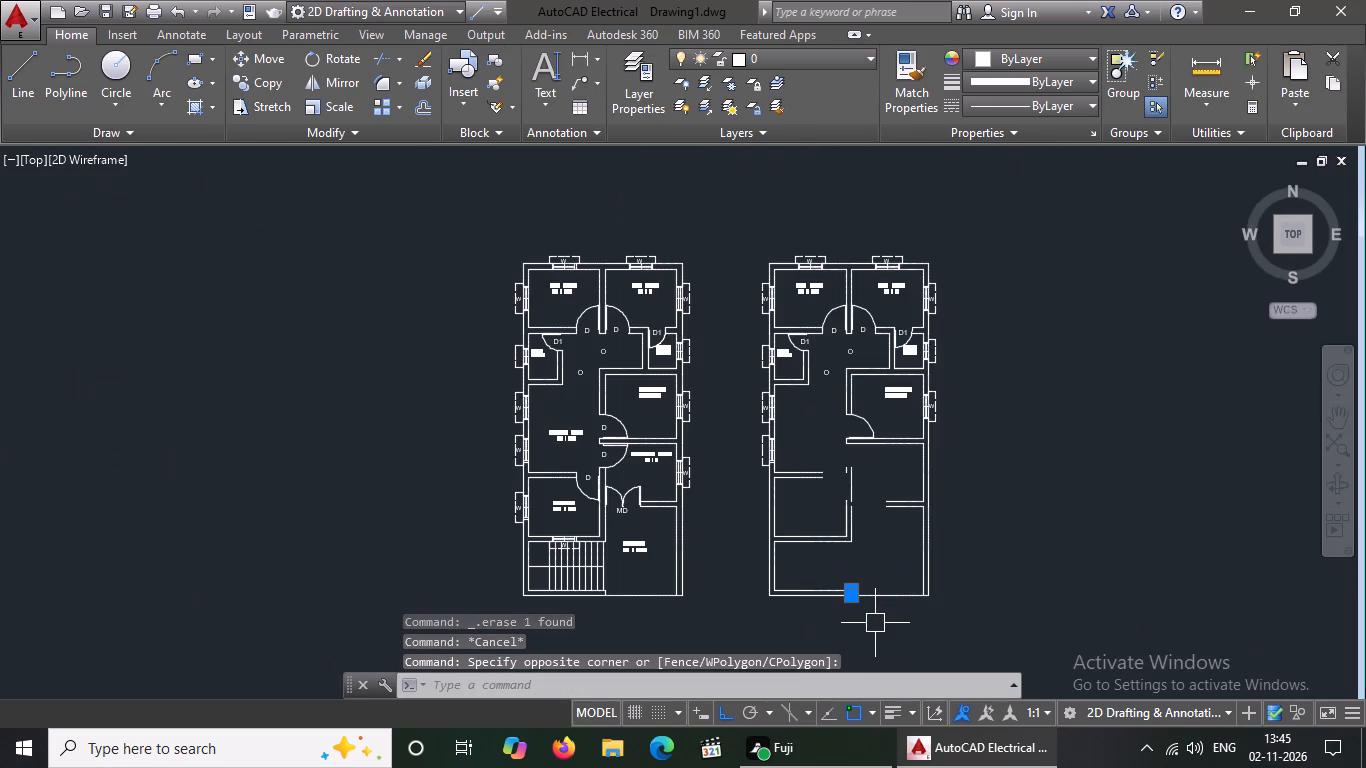
key(Delete)
Extend the inner line of the copied plan's front wall across the parking opening to the side wall.
text(EX)
key(Return)
key(Return)
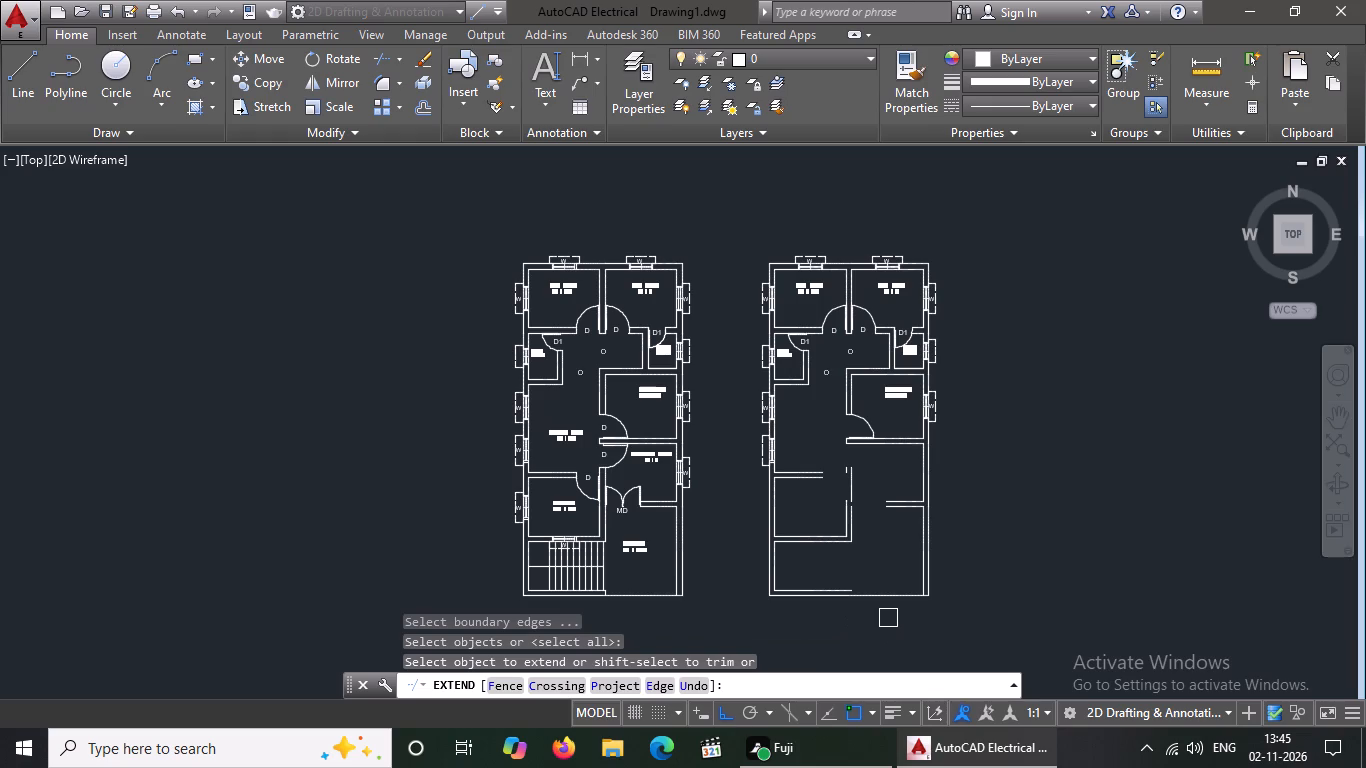
scroll(896, 594, up, 2)
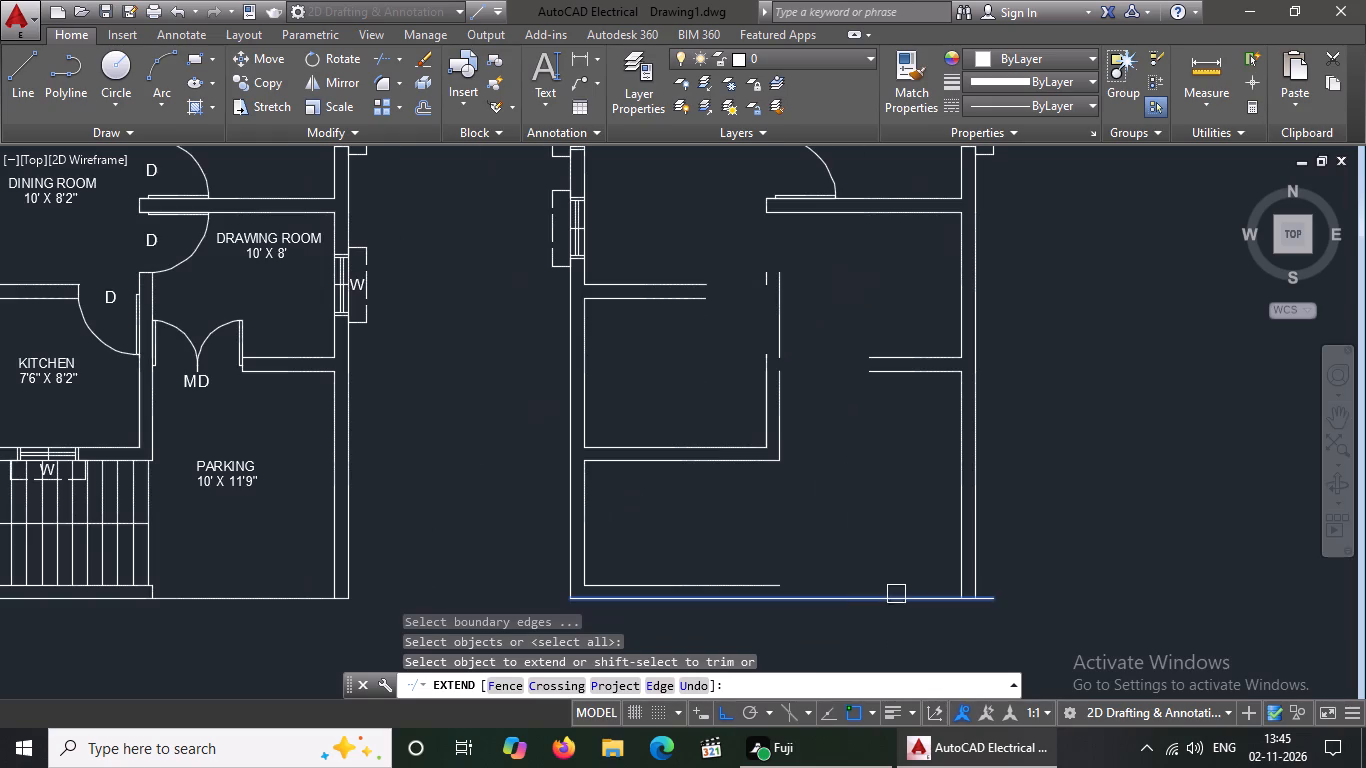
click(775, 580)
key(Escape)
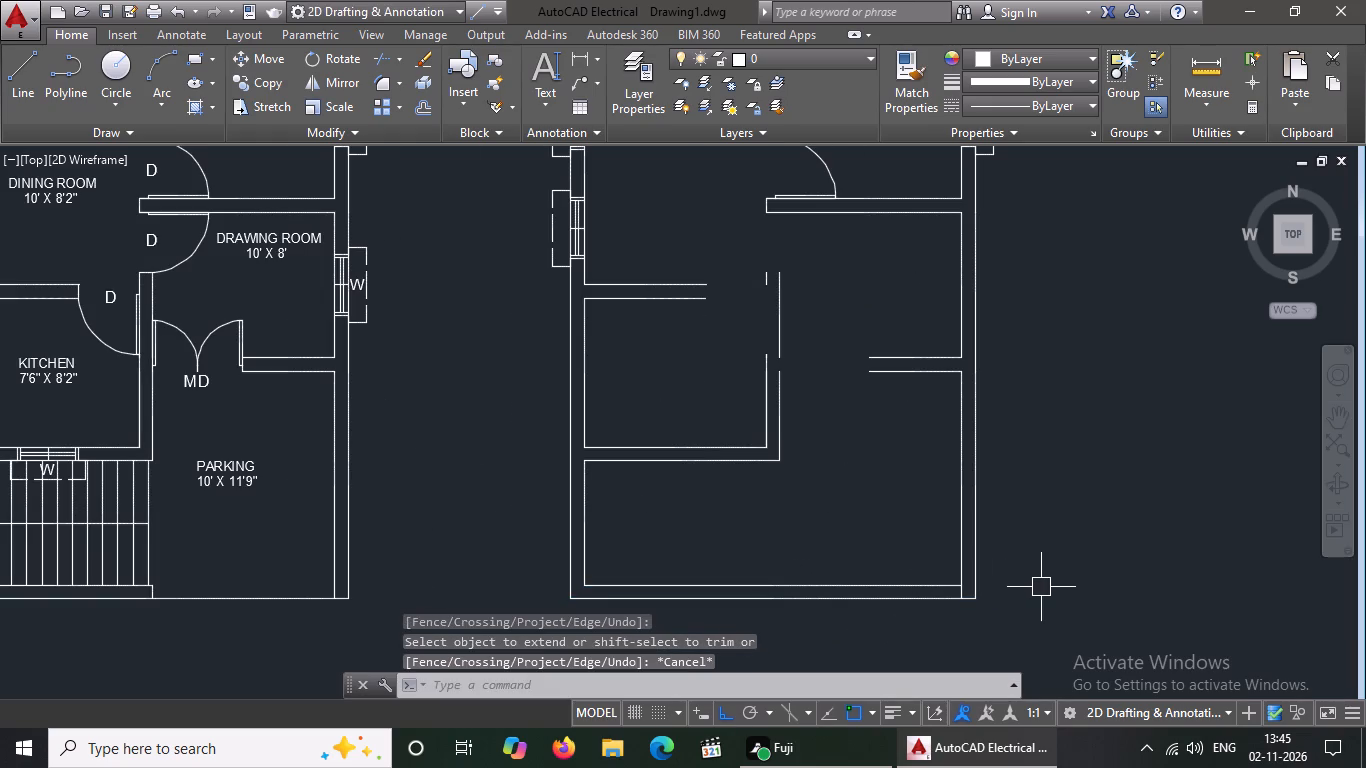
Trim the side wall's inner line where it passes through the front wall at the copied parking area's outer corner.
key(t)
key(r)
key(space)
key(space)
scroll(967, 598, up, 3)
click(937, 576)
scroll(1036, 532, down, 3)
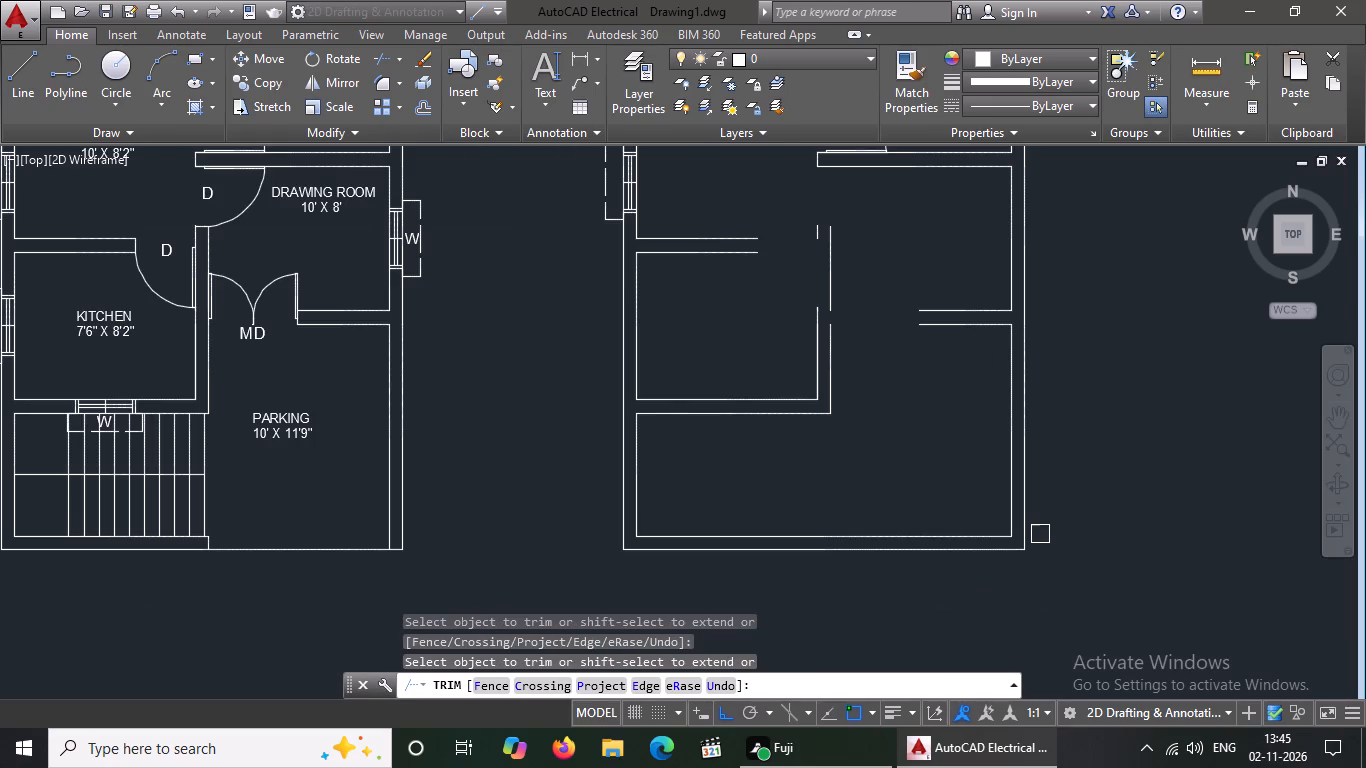
key(Escape)
Extend both lines of the wall between the copied drawing room and parking across the main door opening to the kitchen's side wall.
scroll(825, 445, down, 1)
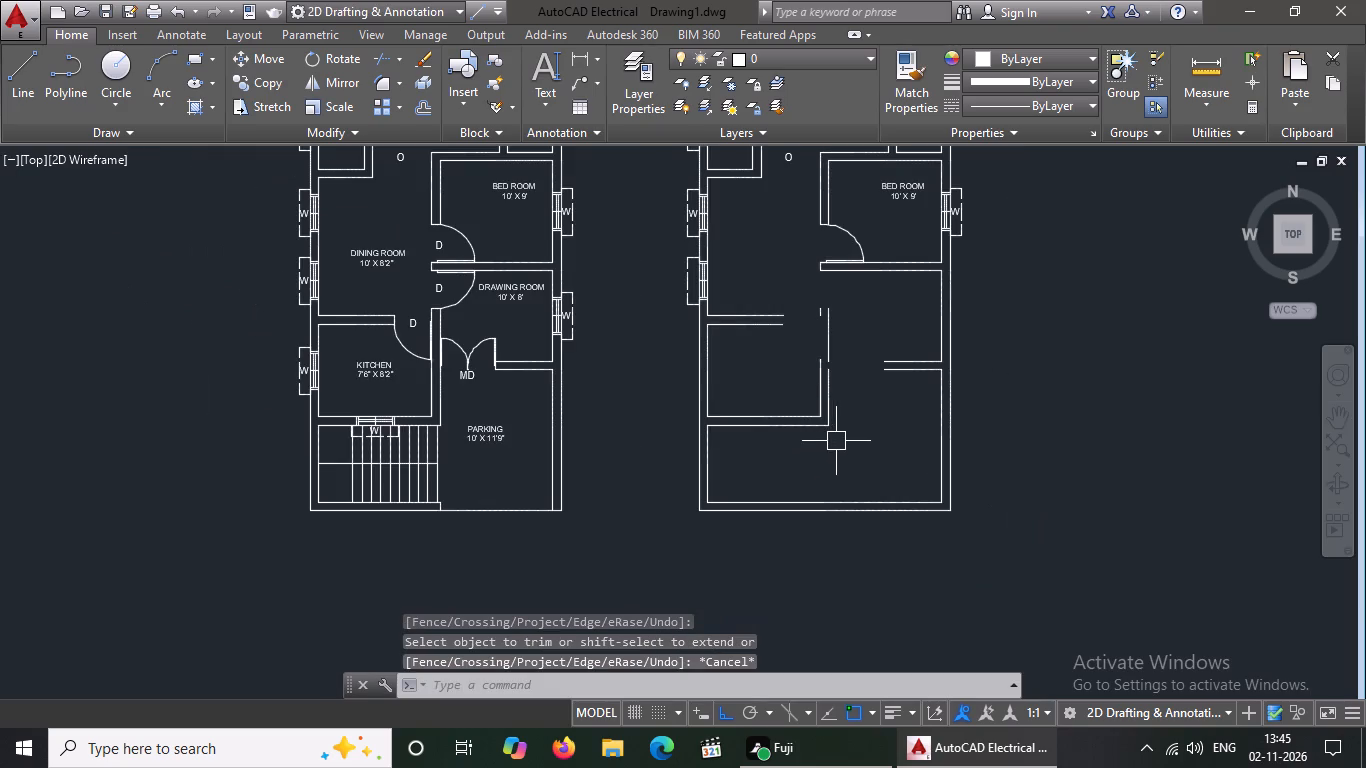
middle_drag(836, 440, 824, 525)
key(e)
text(X)
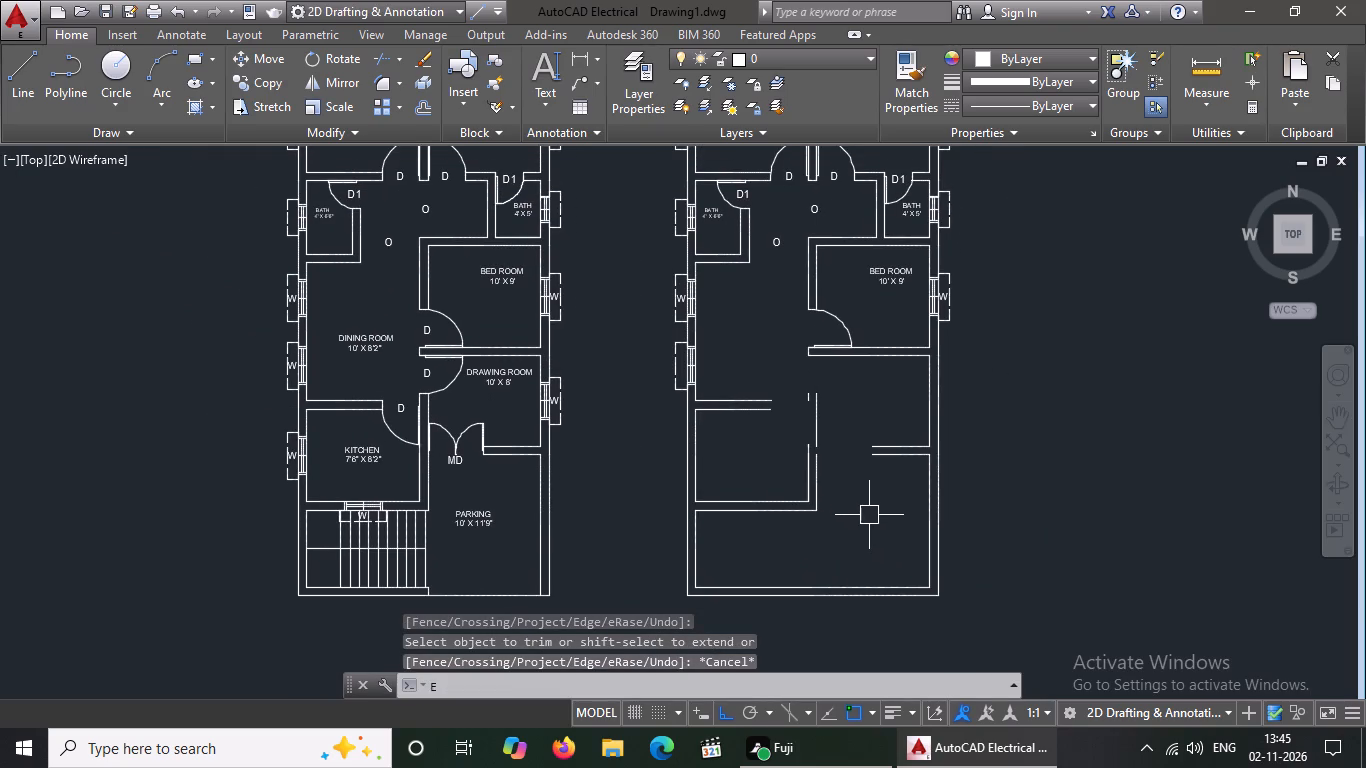
key(space)
key(space)
click(885, 463)
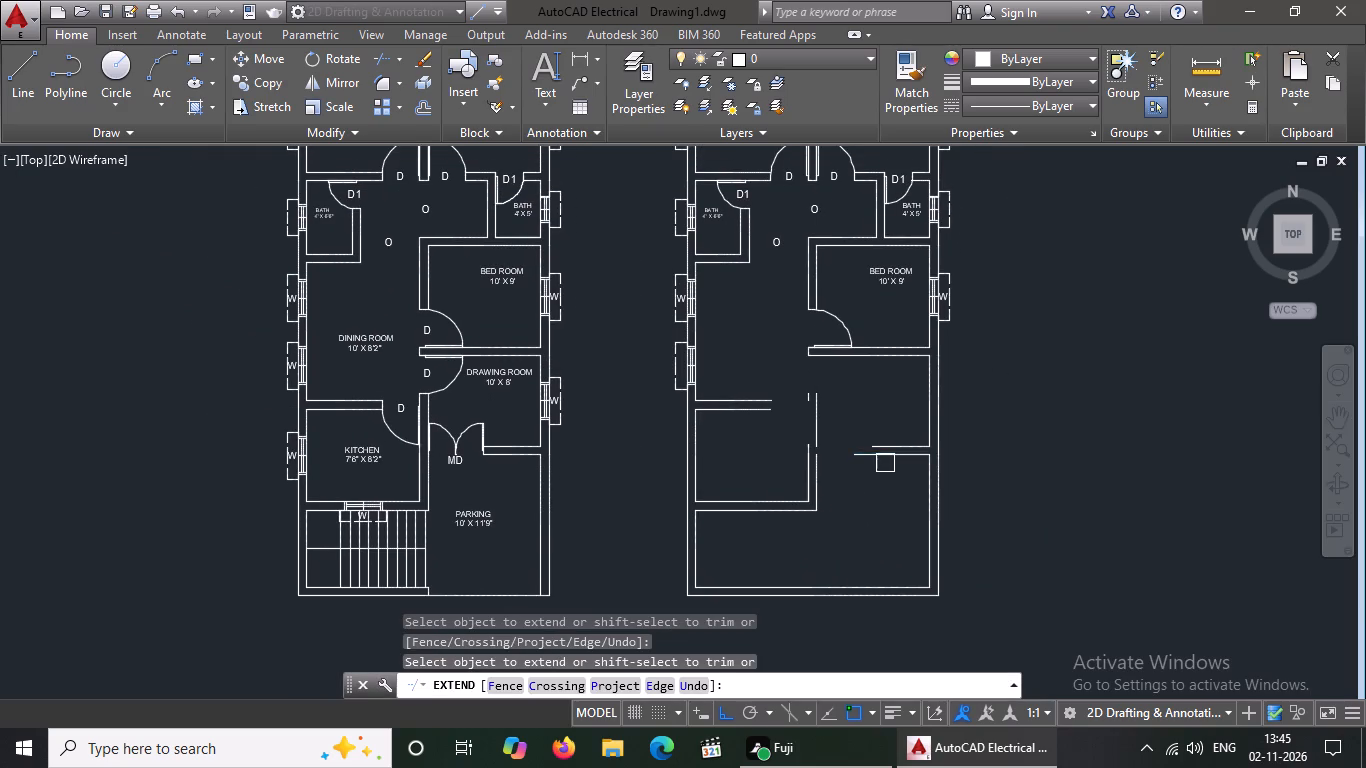
click(883, 440)
click(860, 462)
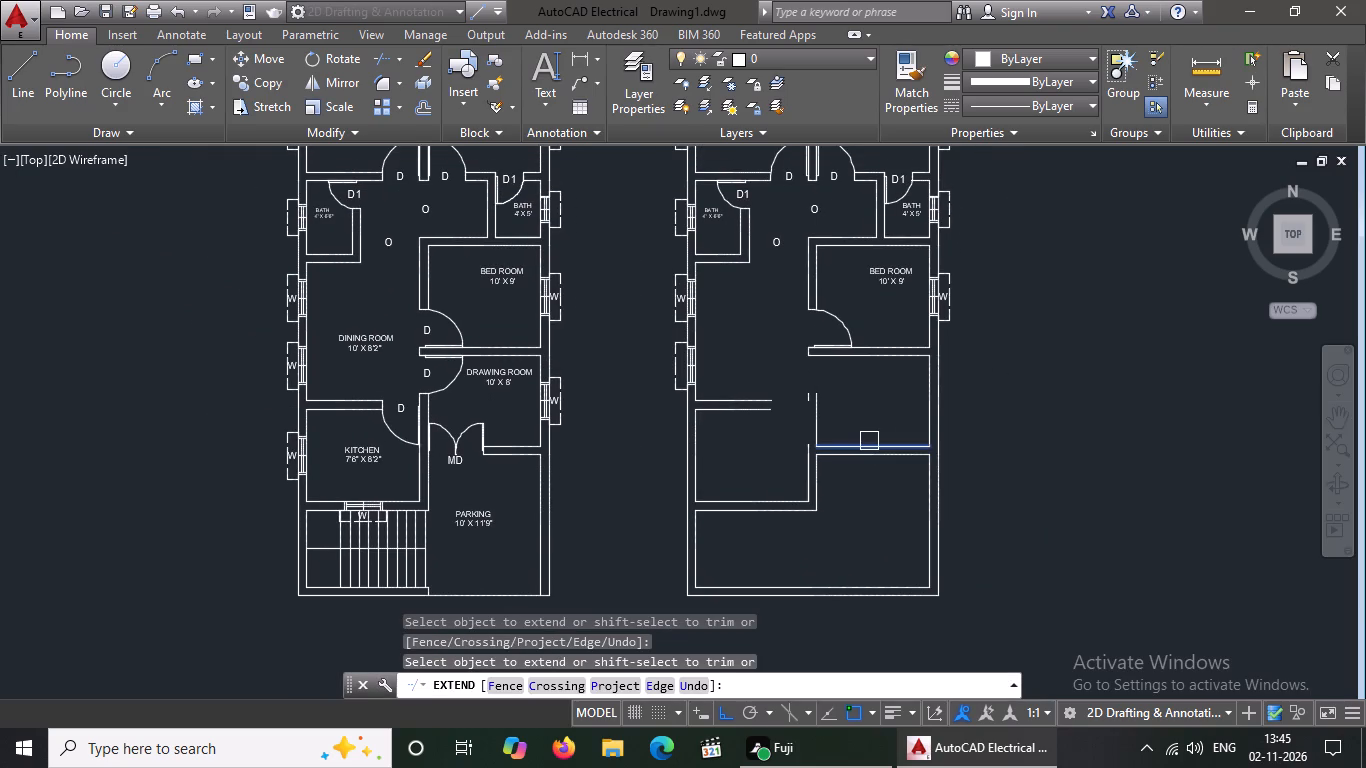
click(869, 441)
key(Escape)
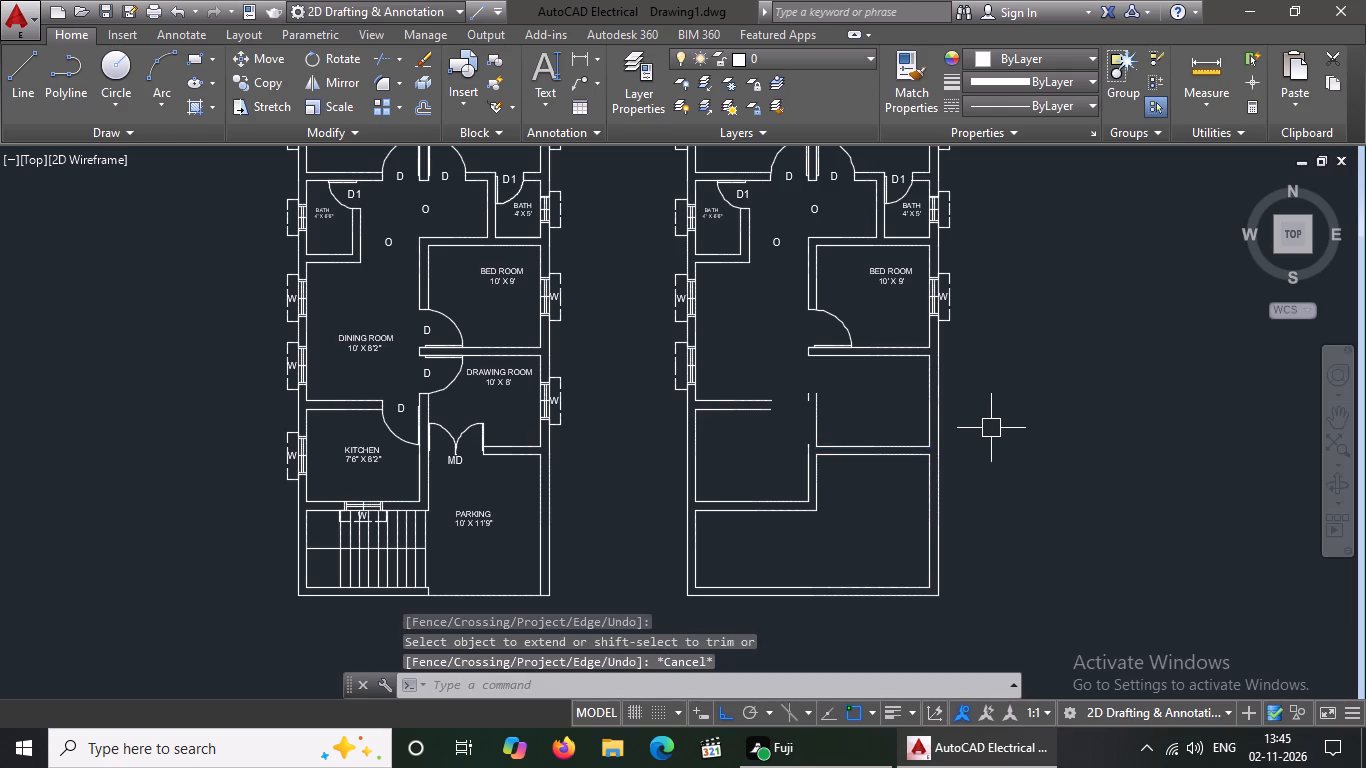
Extend the copied kitchen's upper wall lines and inner side wall line across the kitchen door opening so they meet at the corner.
key(e)
key(x)
key(space)
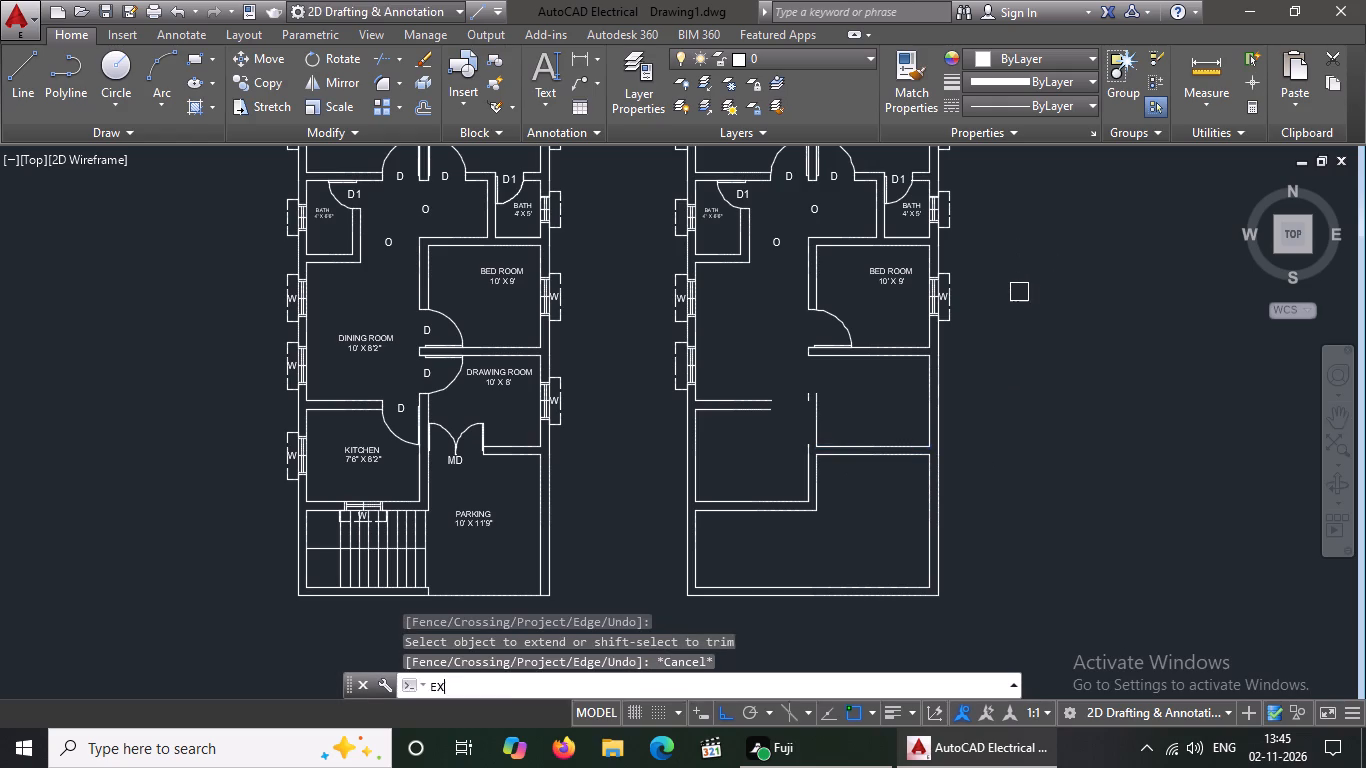
key(space)
click(769, 408)
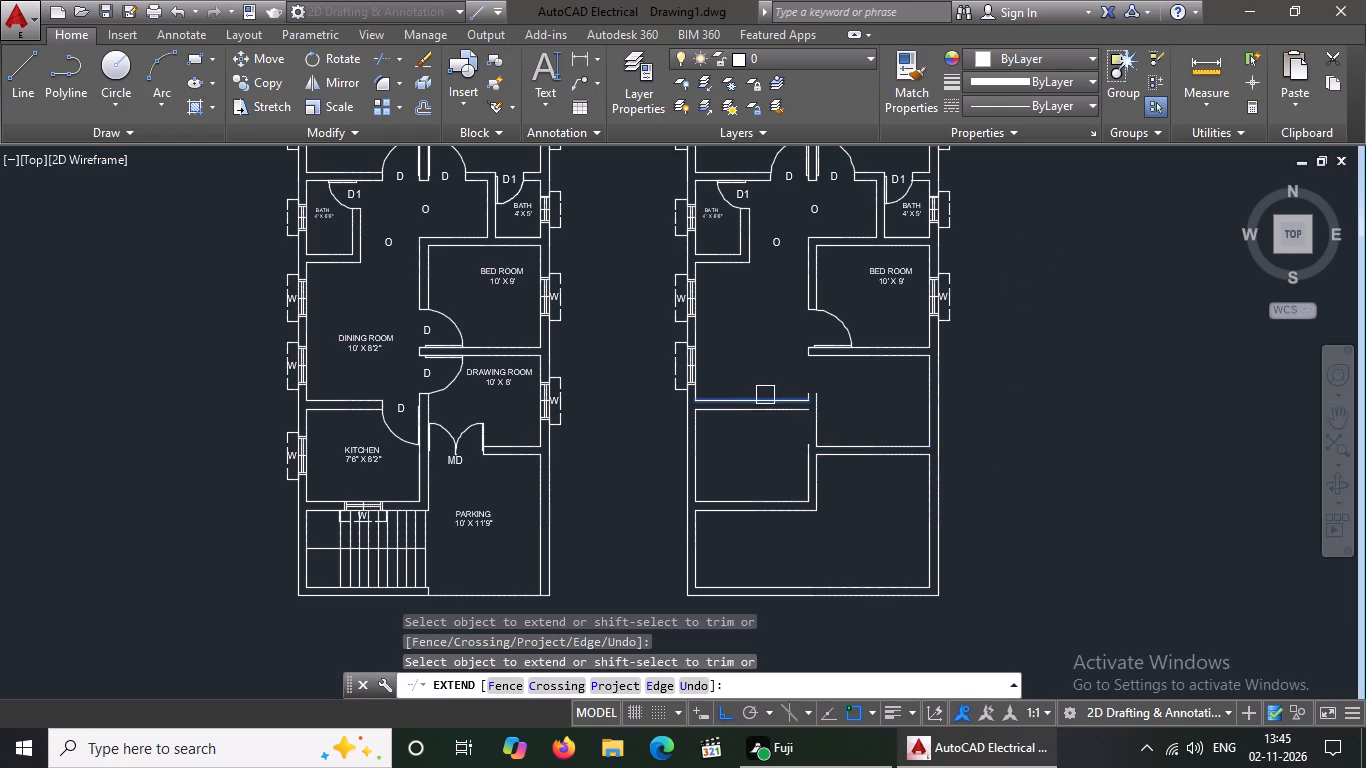
click(765, 395)
scroll(819, 450, up, 2)
click(792, 455)
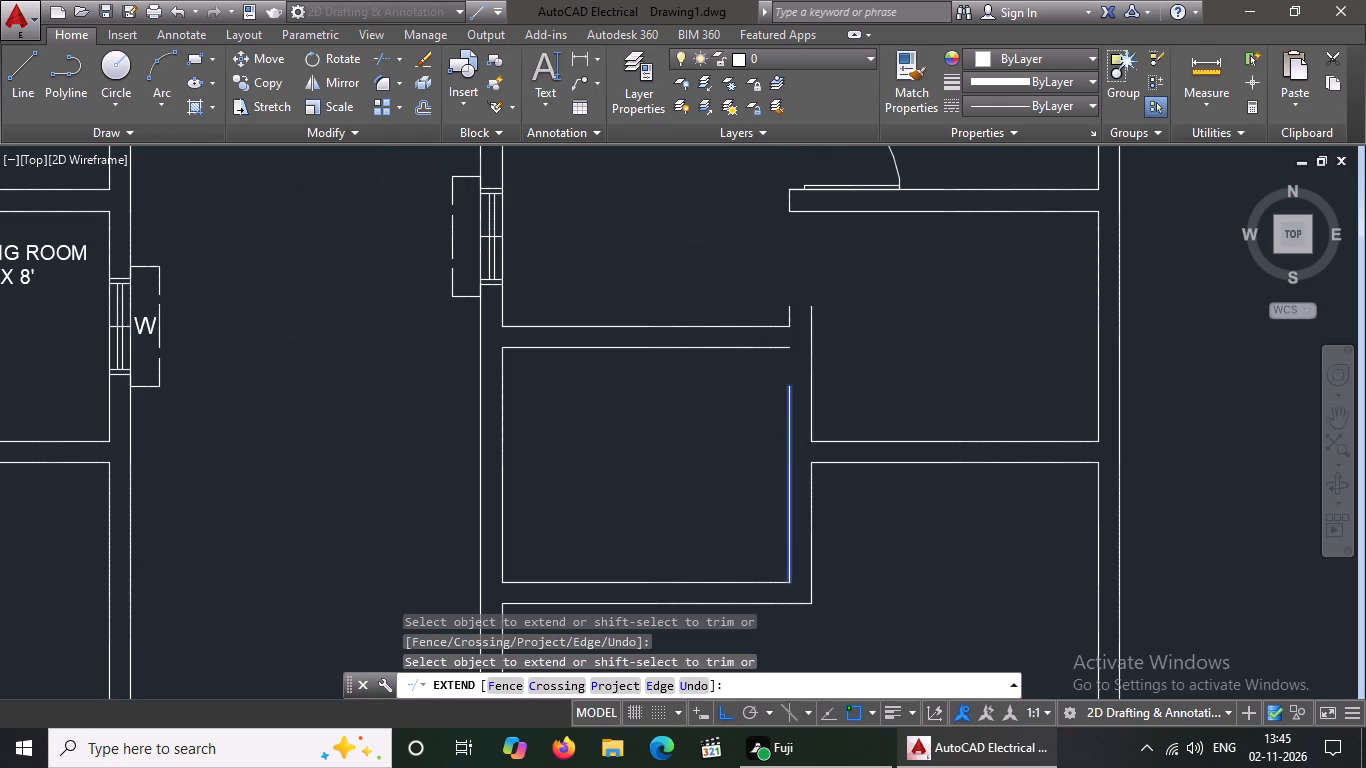
click(790, 414)
click(791, 397)
click(794, 369)
Extend both lines of the wall between the copied dining and drawing rooms across the door opening to the bedroom partition.
click(791, 312)
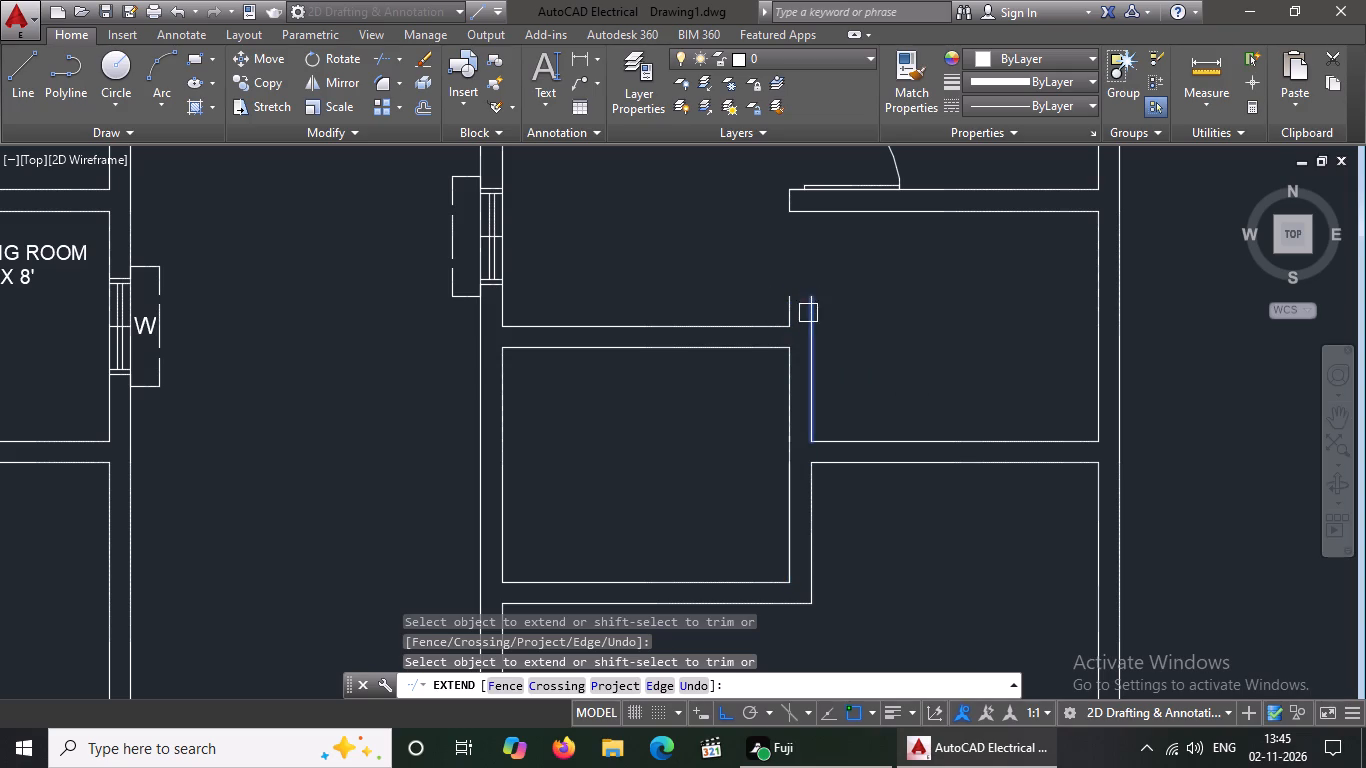
click(811, 319)
click(792, 310)
click(810, 308)
scroll(771, 290, down, 2)
scroll(778, 300, up, 2)
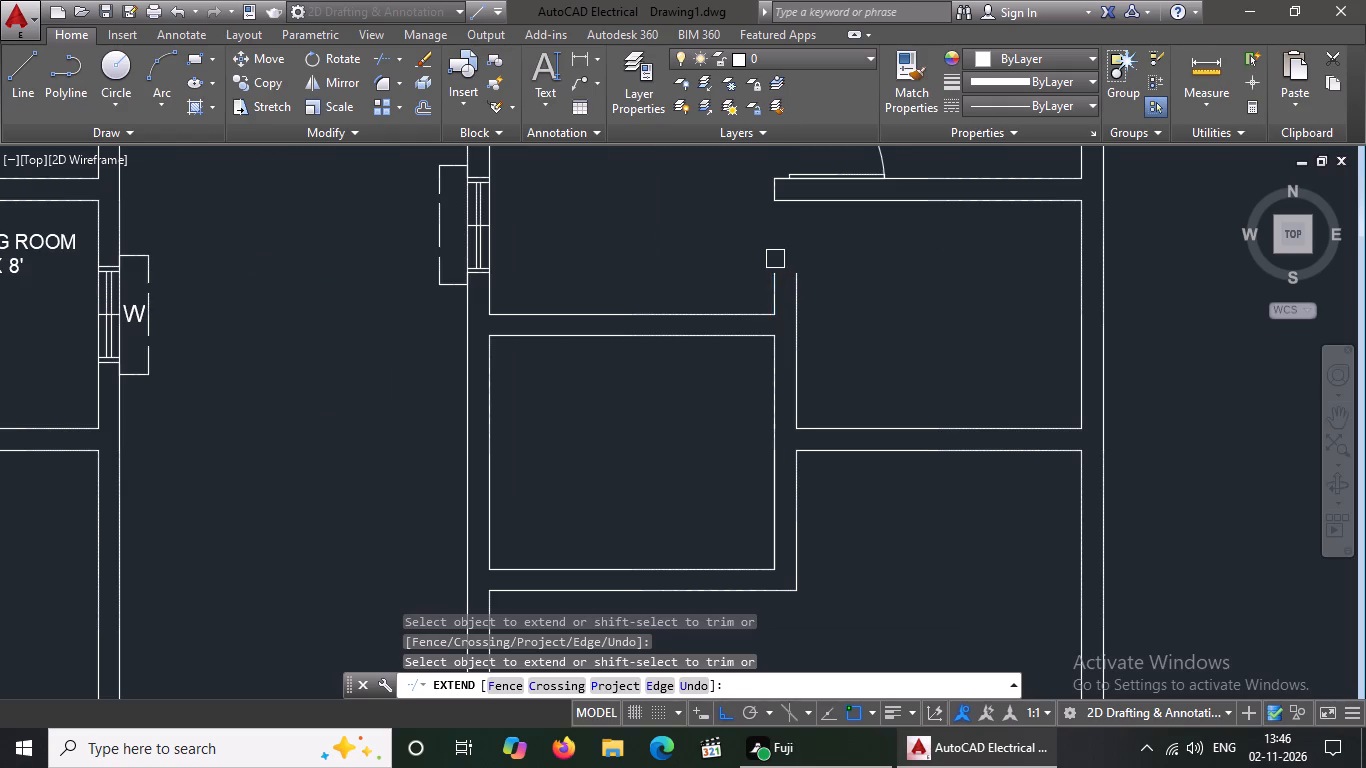
click(775, 284)
click(784, 277)
triple_click(772, 282)
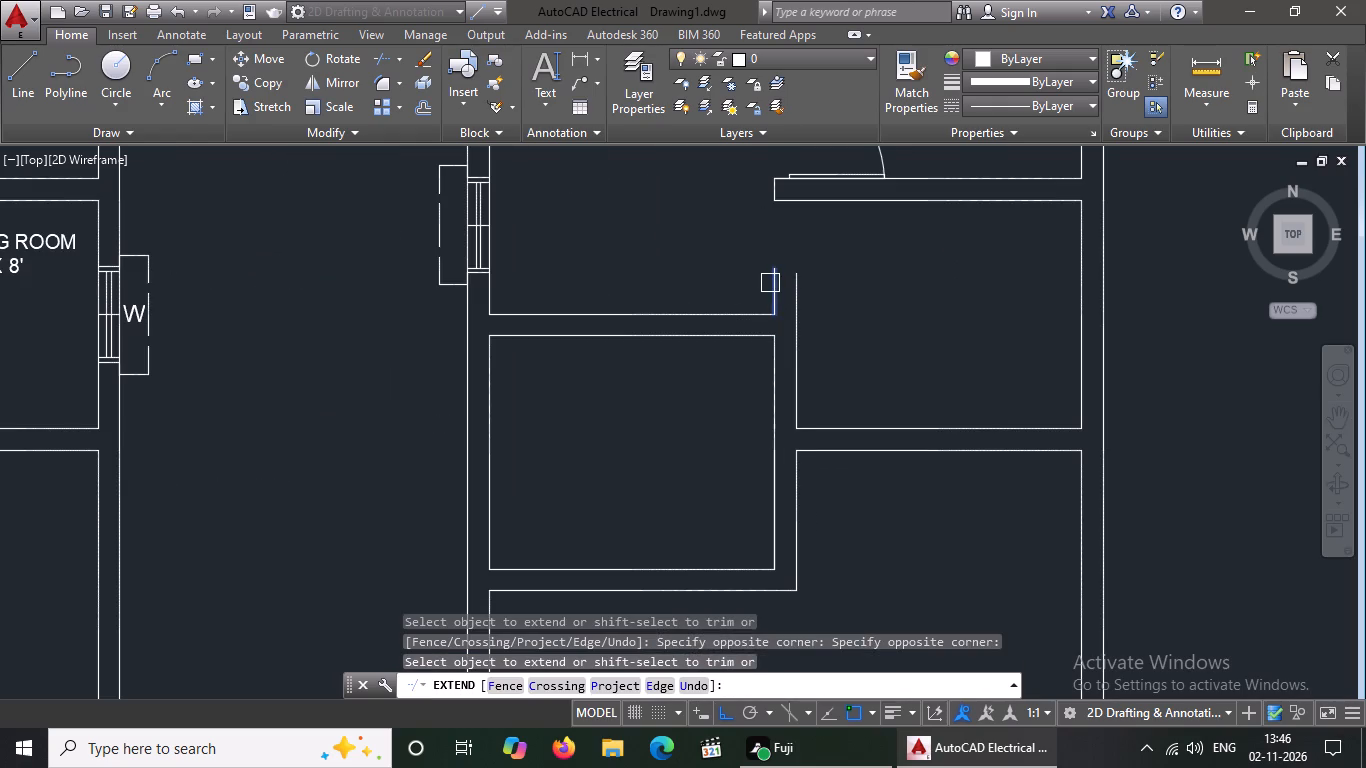
triple_click(771, 280)
triple_click(772, 279)
click(774, 270)
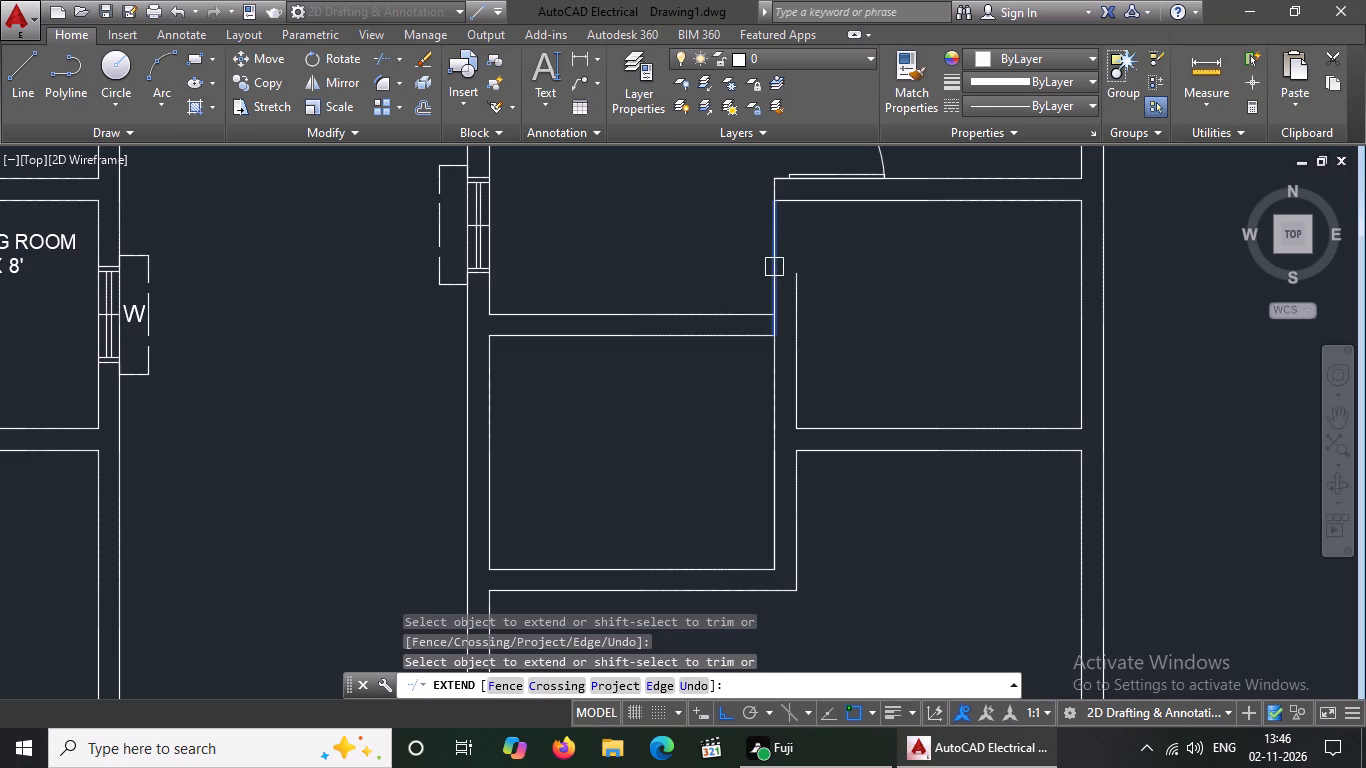
click(802, 289)
click(802, 285)
double_click(802, 274)
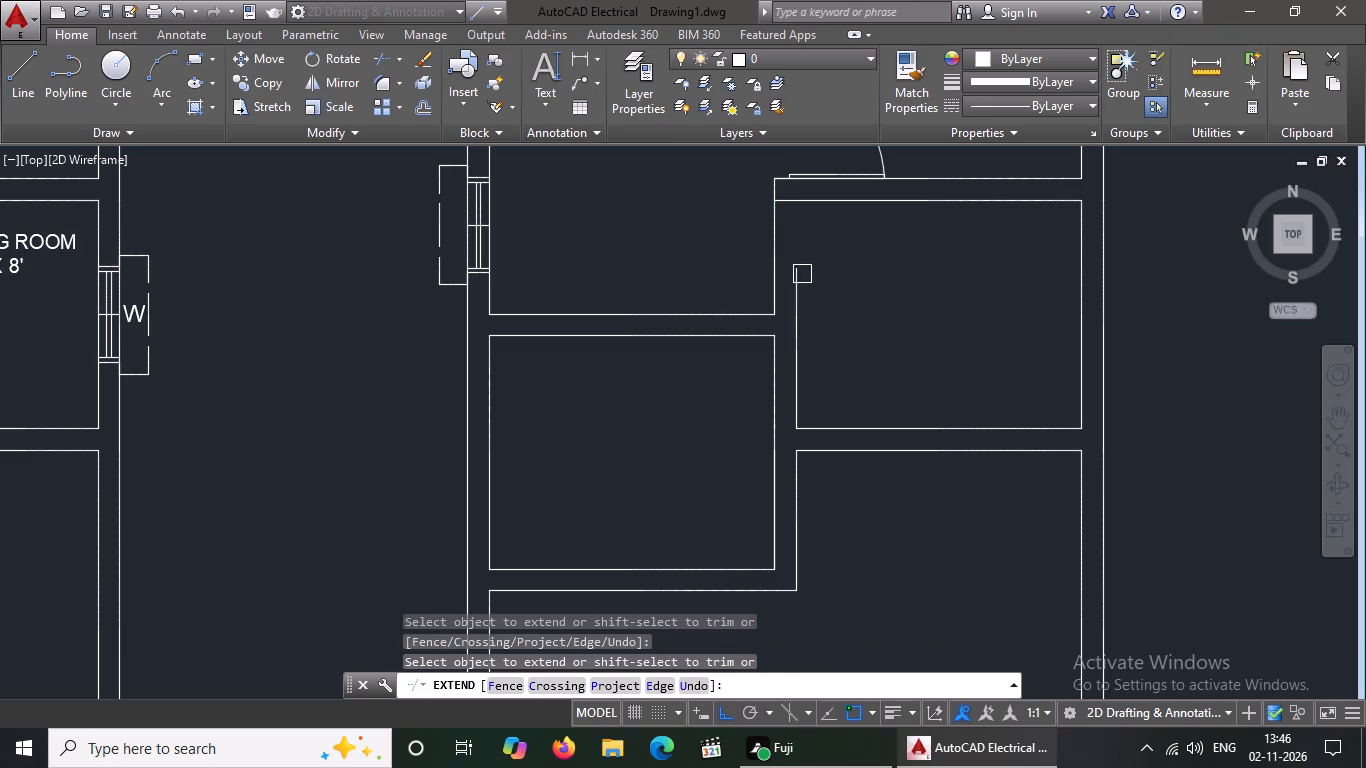
triple_click(800, 280)
click(800, 282)
click(800, 264)
key(Escape)
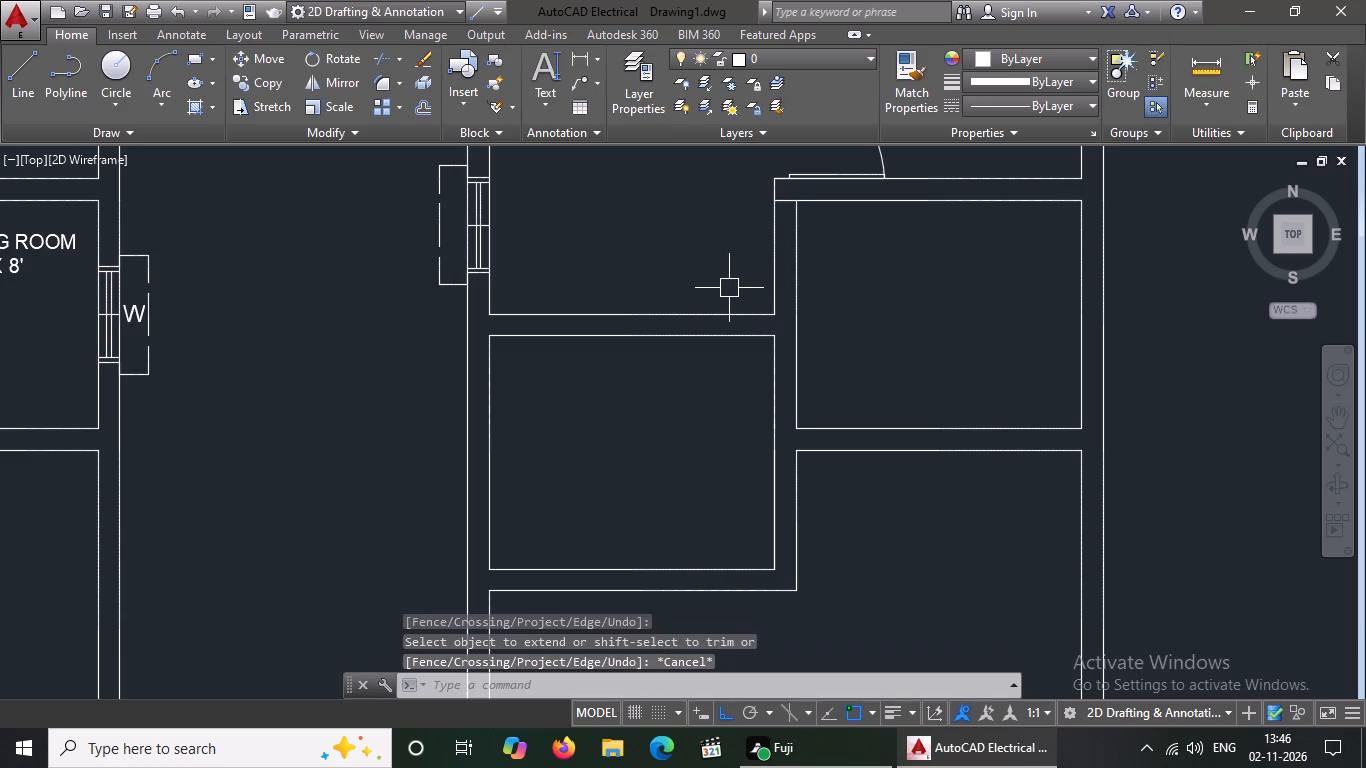
Trim the short partition line crossing the wall thickness at the copied drawing room's upper corner beside the dining room.
scroll(730, 286, down, 1)
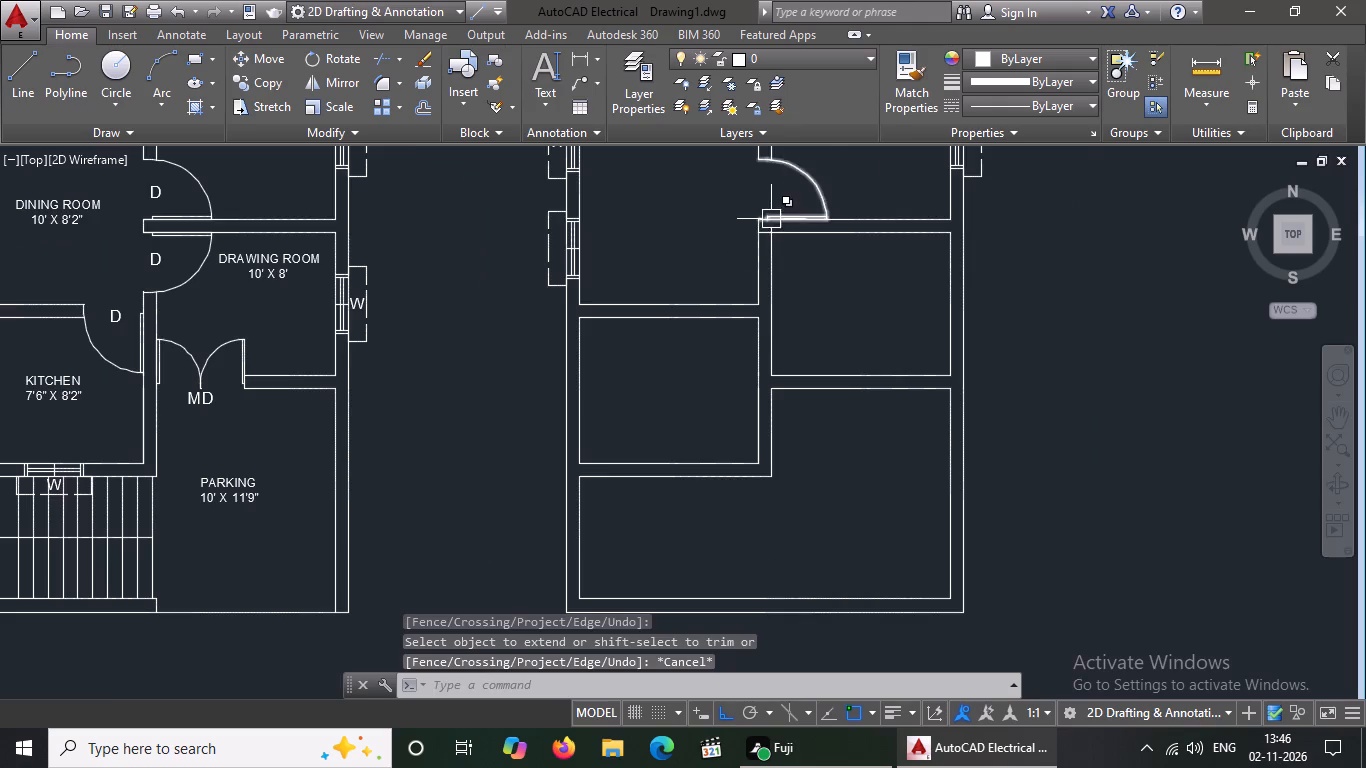
scroll(771, 220, up, 2)
key(t)
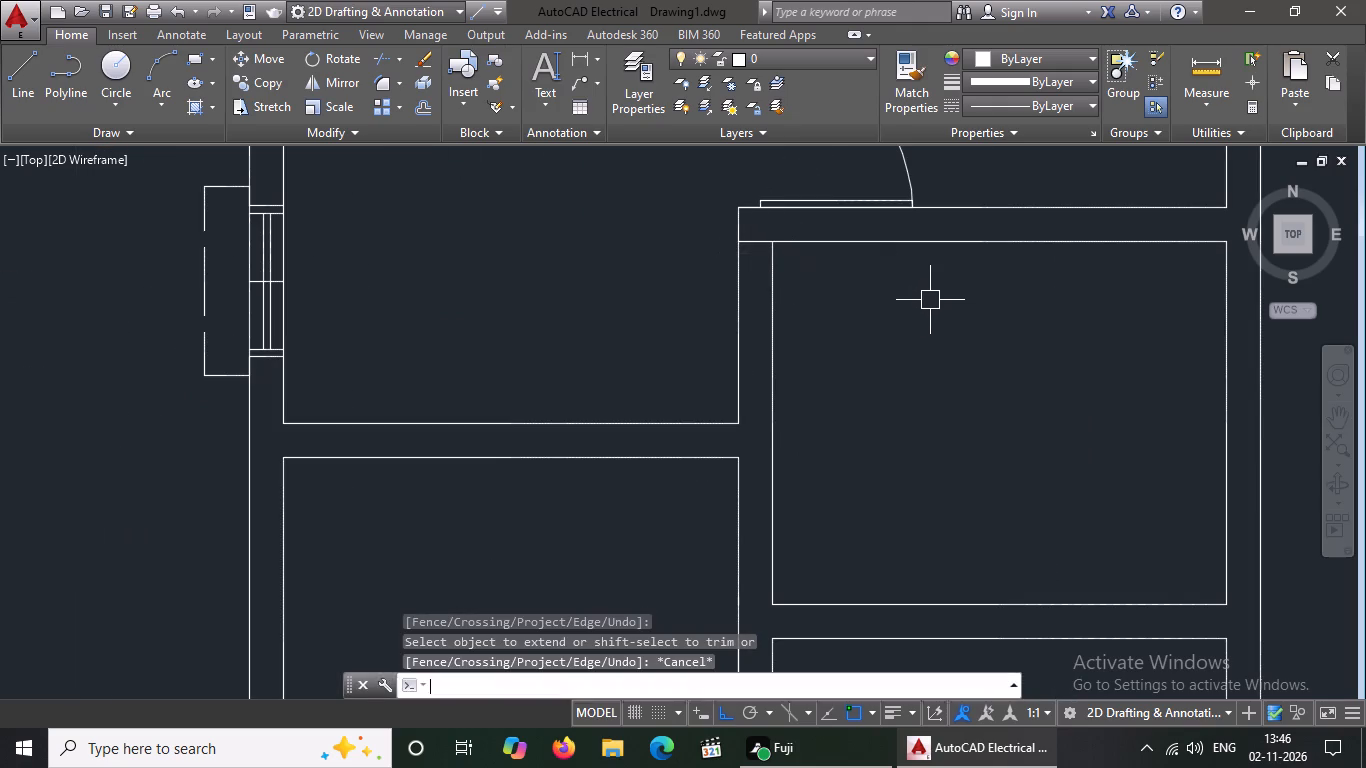
key(r)
key(space)
key(space)
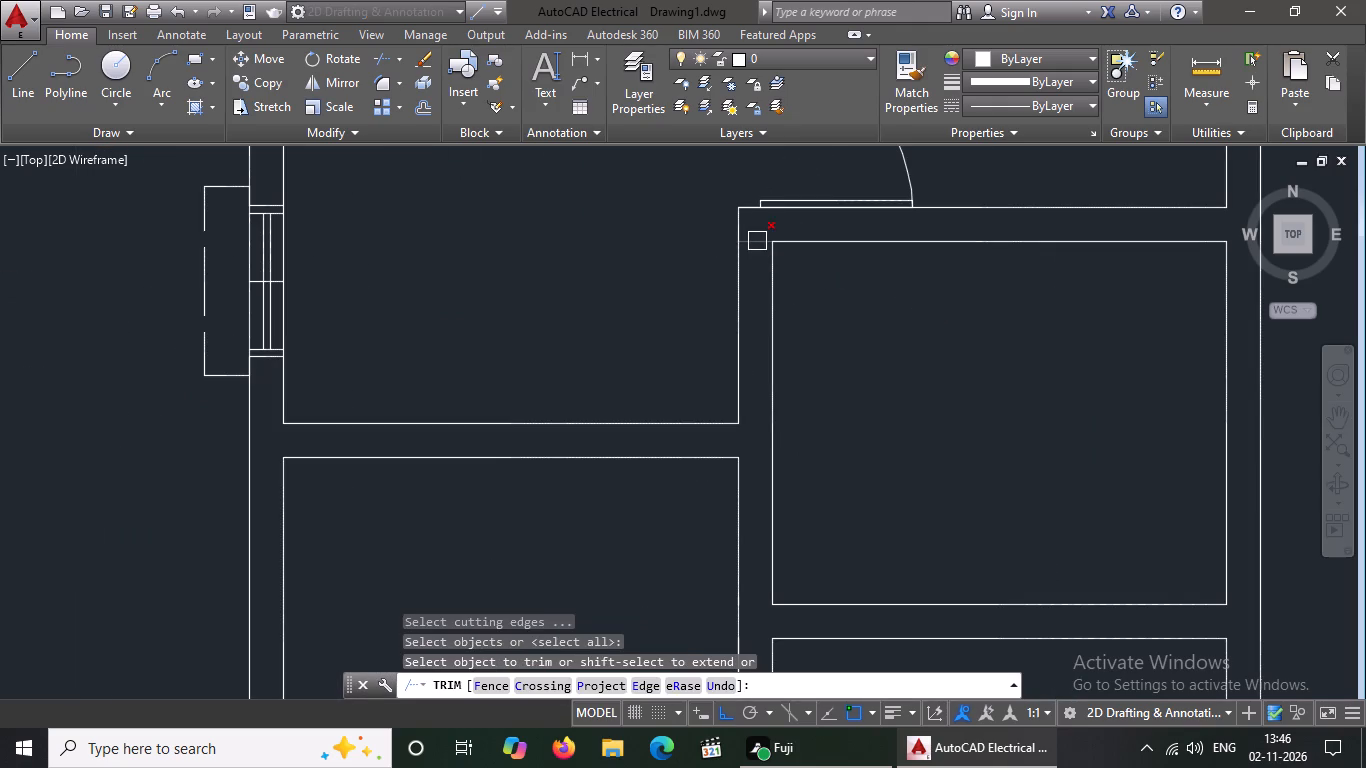
drag(757, 241, 764, 253)
scroll(853, 320, down, 2)
key(Escape)
key(Escape)
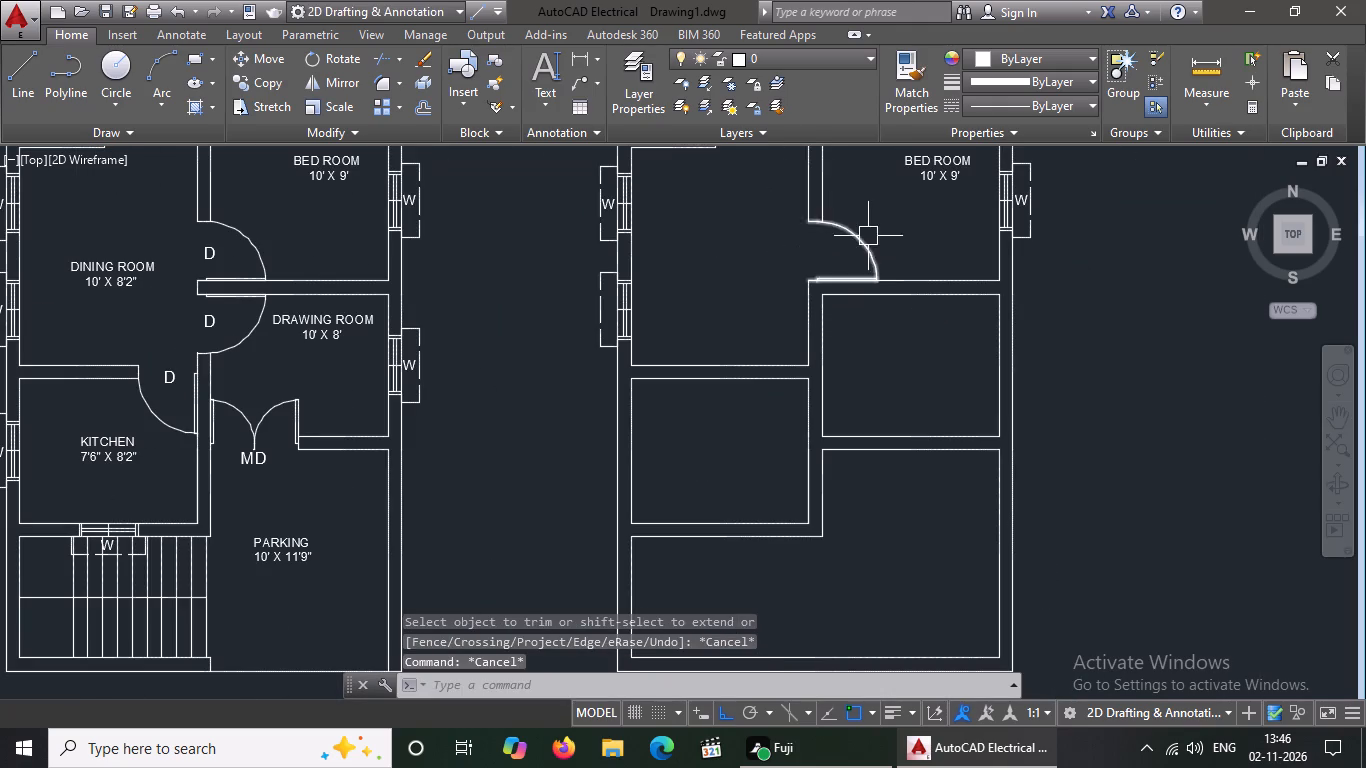
Erase the door of the copied bedroom that opens to the dining room.
click(872, 238)
key(Delete)
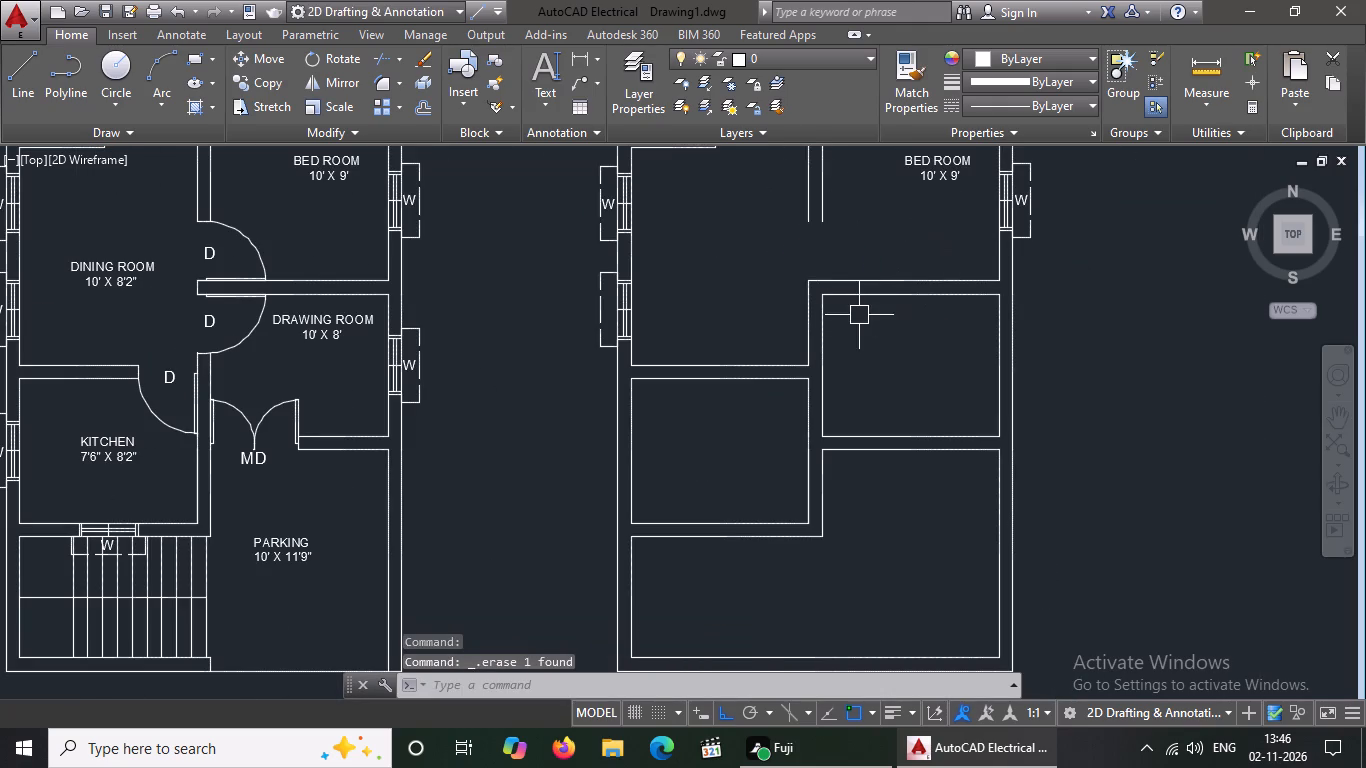
Extend both lines of the wall between the copied bedroom and dining room down across the door opening to the partition.
key(Escape)
key(e)
key(x)
key(space)
key(space)
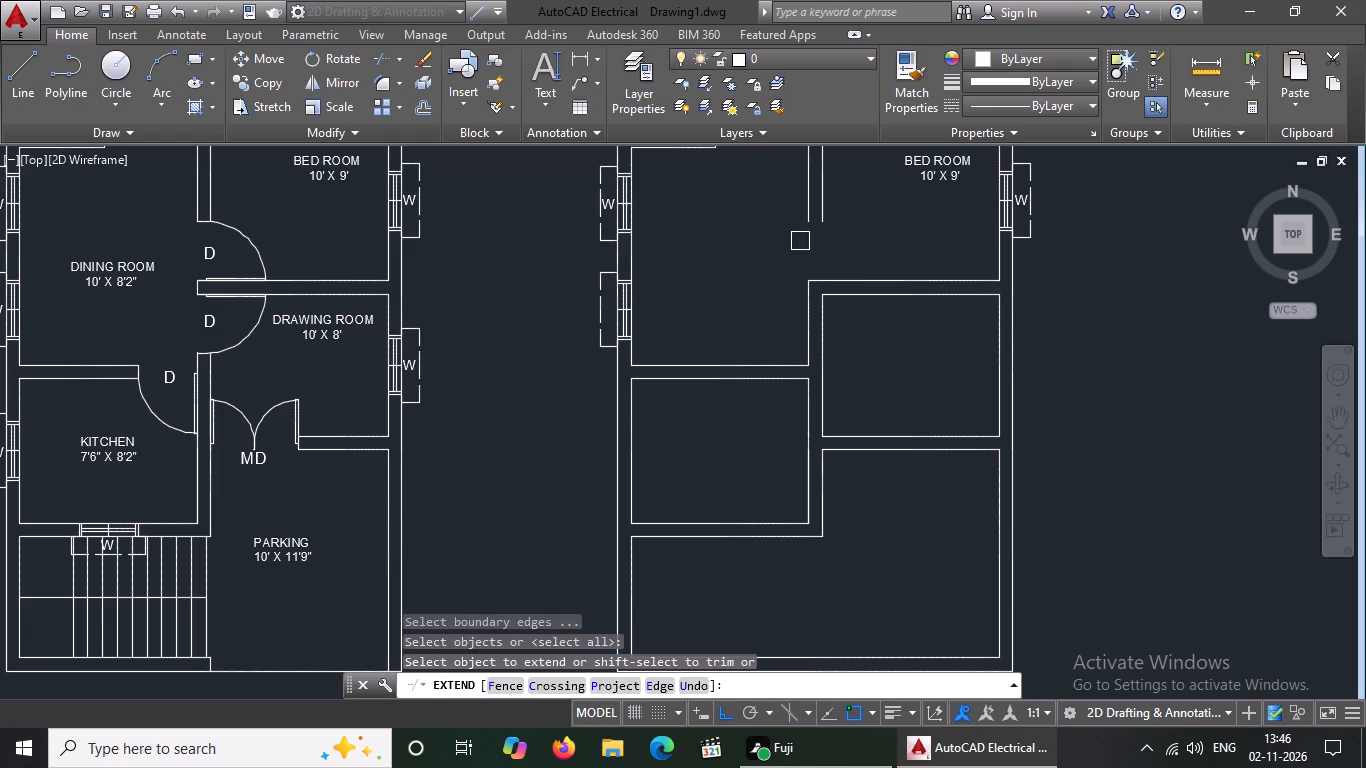
click(810, 211)
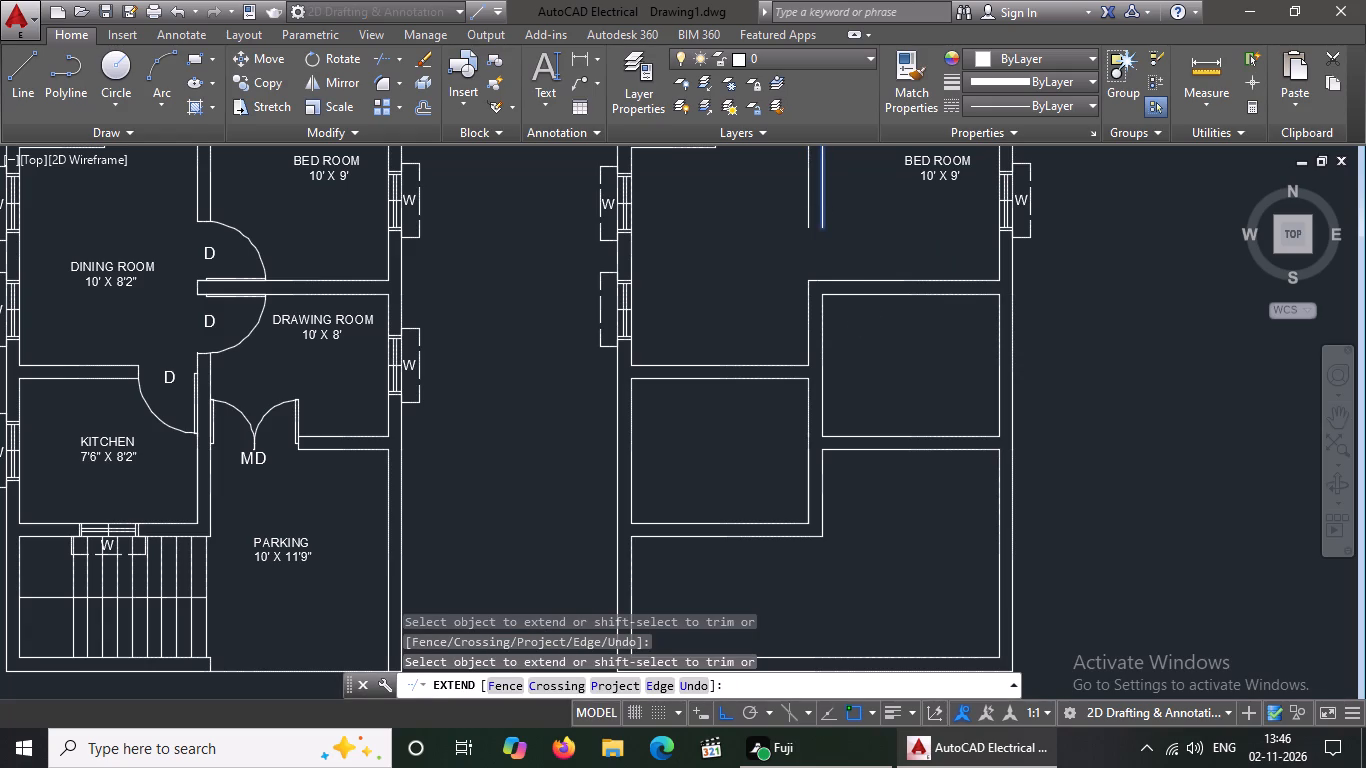
click(820, 218)
click(805, 224)
click(809, 203)
drag(808, 204, 808, 217)
triple_click(808, 218)
double_click(807, 219)
click(814, 214)
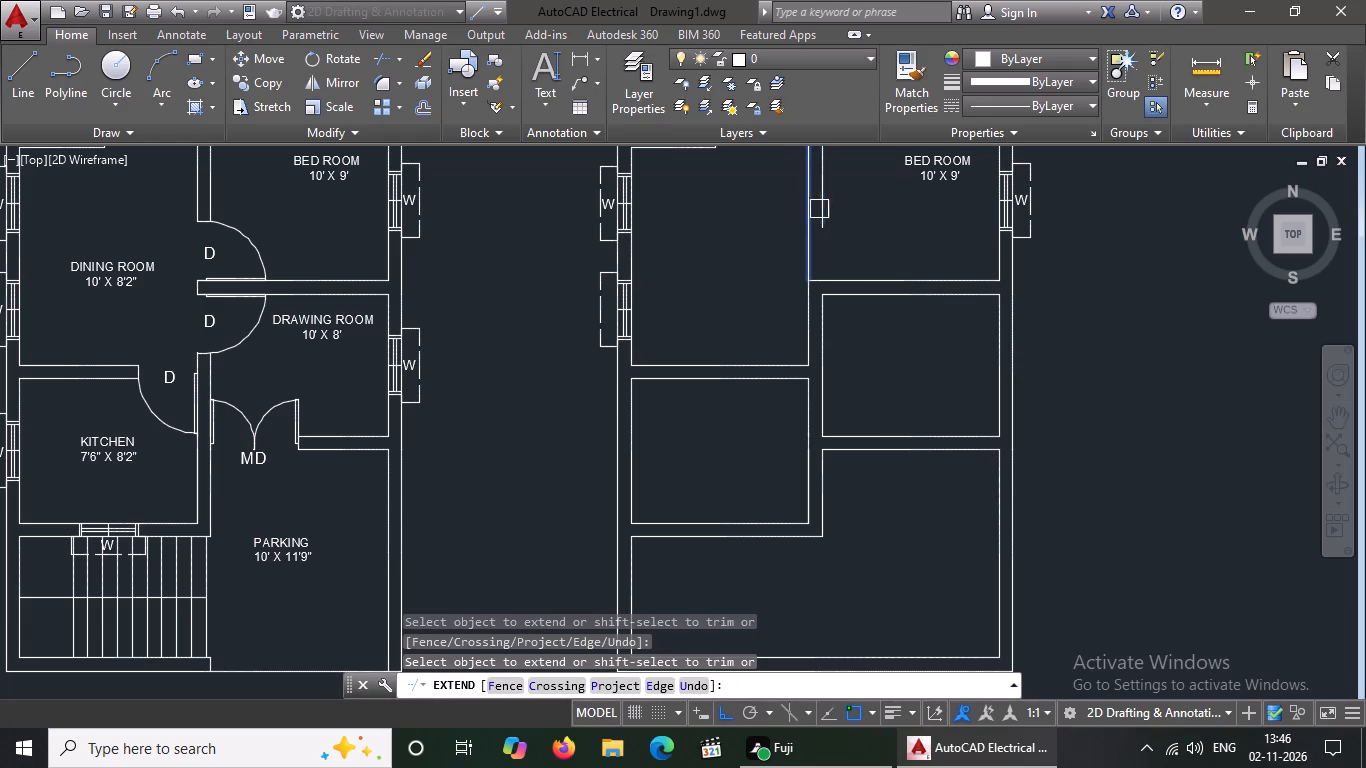
click(822, 208)
triple_click(823, 208)
triple_click(827, 216)
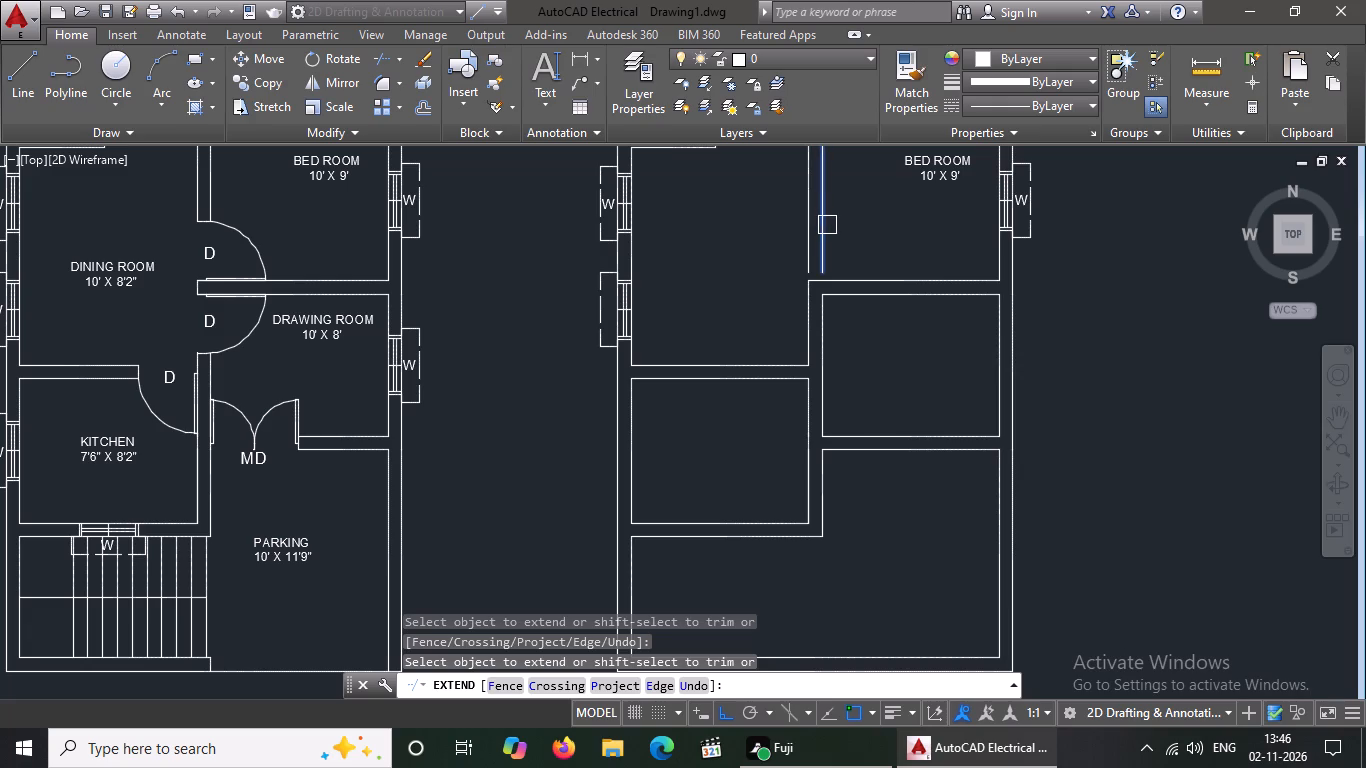
click(826, 229)
click(802, 250)
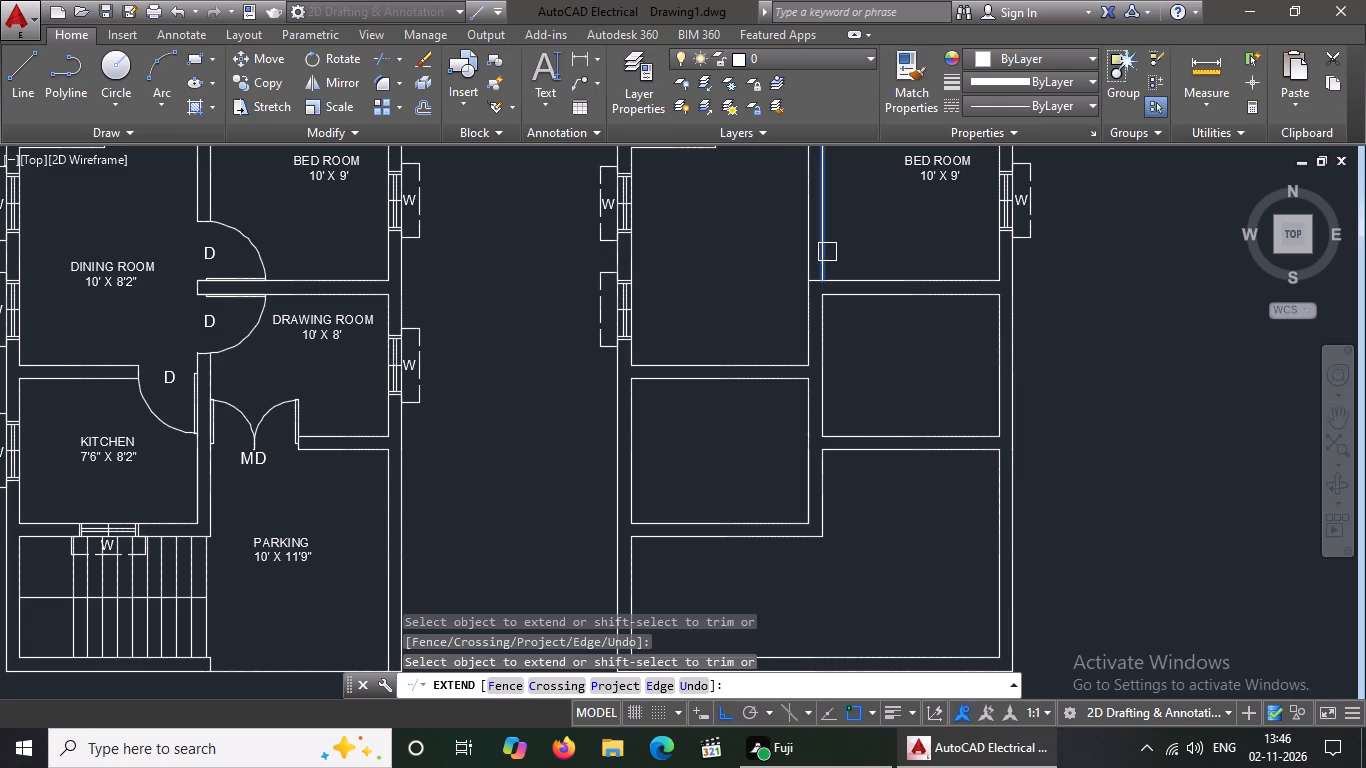
click(827, 252)
key(Escape)
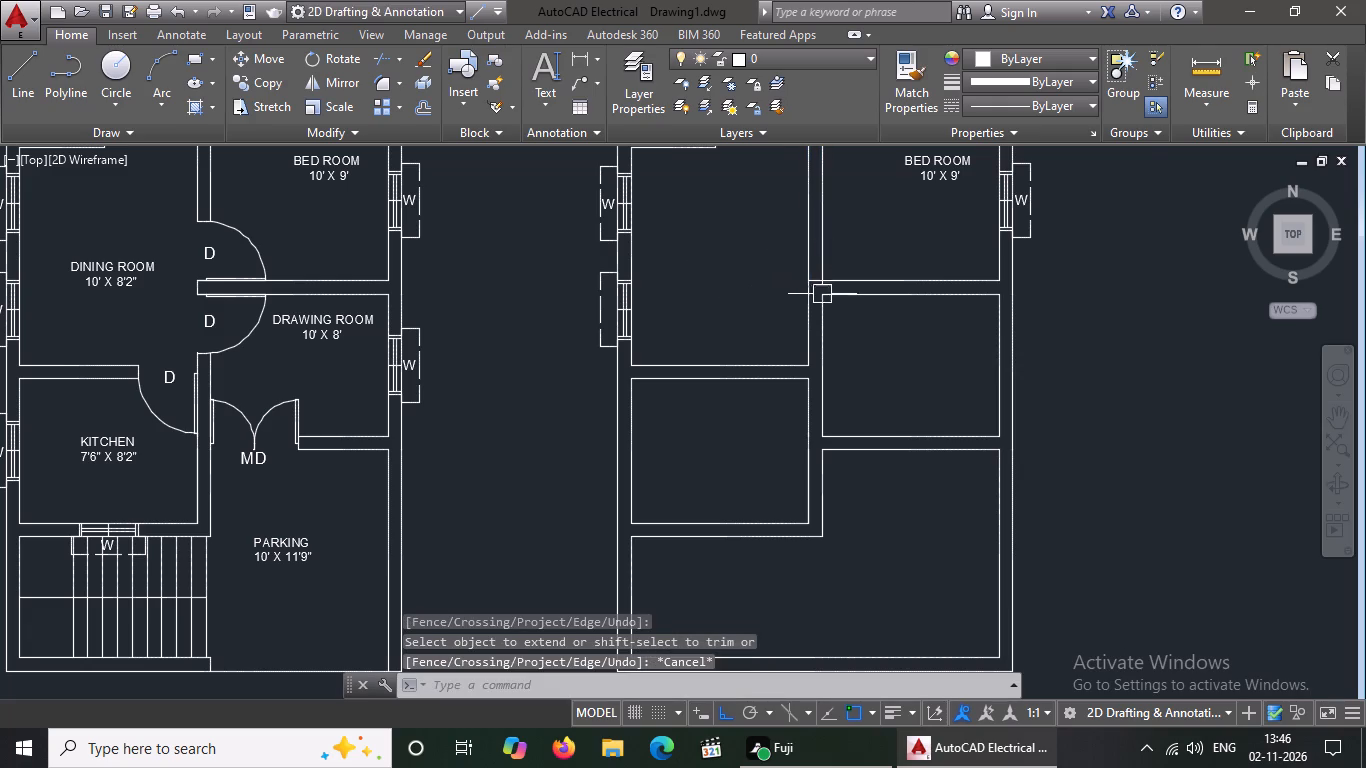
Trim the short partition line crossing the wall thickness at the copied bedroom's lower corner beside the dining room.
scroll(829, 291, up, 2)
key(Escape)
key(t)
key(r)
key(space)
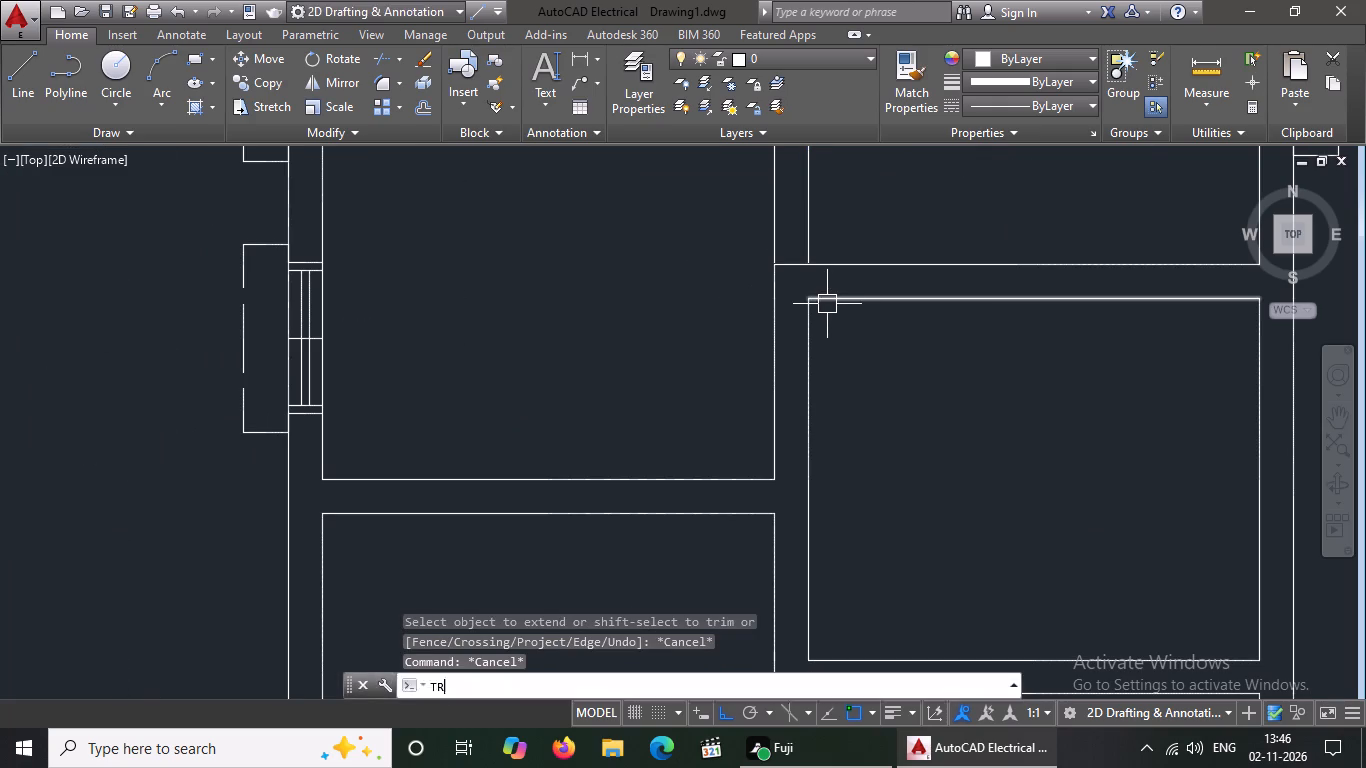
key(space)
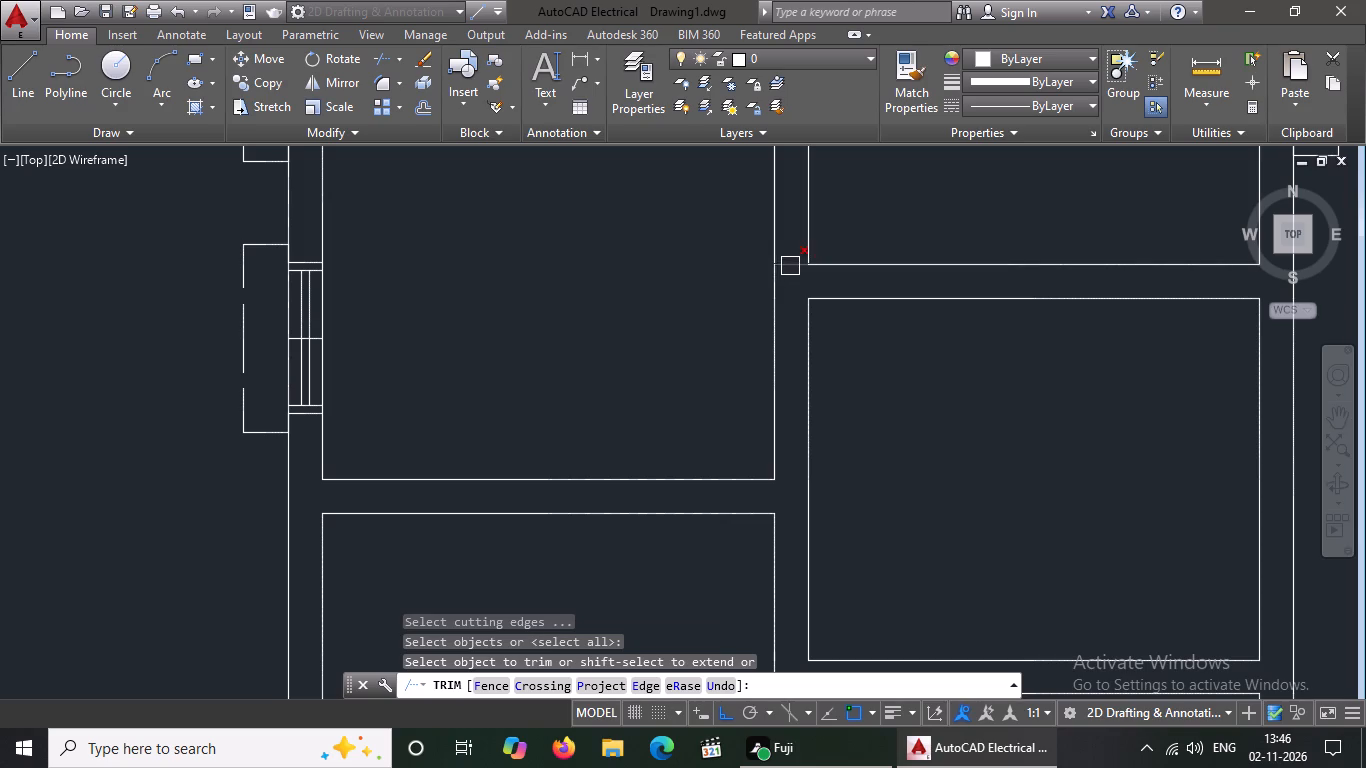
click(790, 266)
scroll(592, 347, down, 3)
key(Escape)
Erase the BED ROOM 10' X 9' label from the copied plan.
click(710, 256)
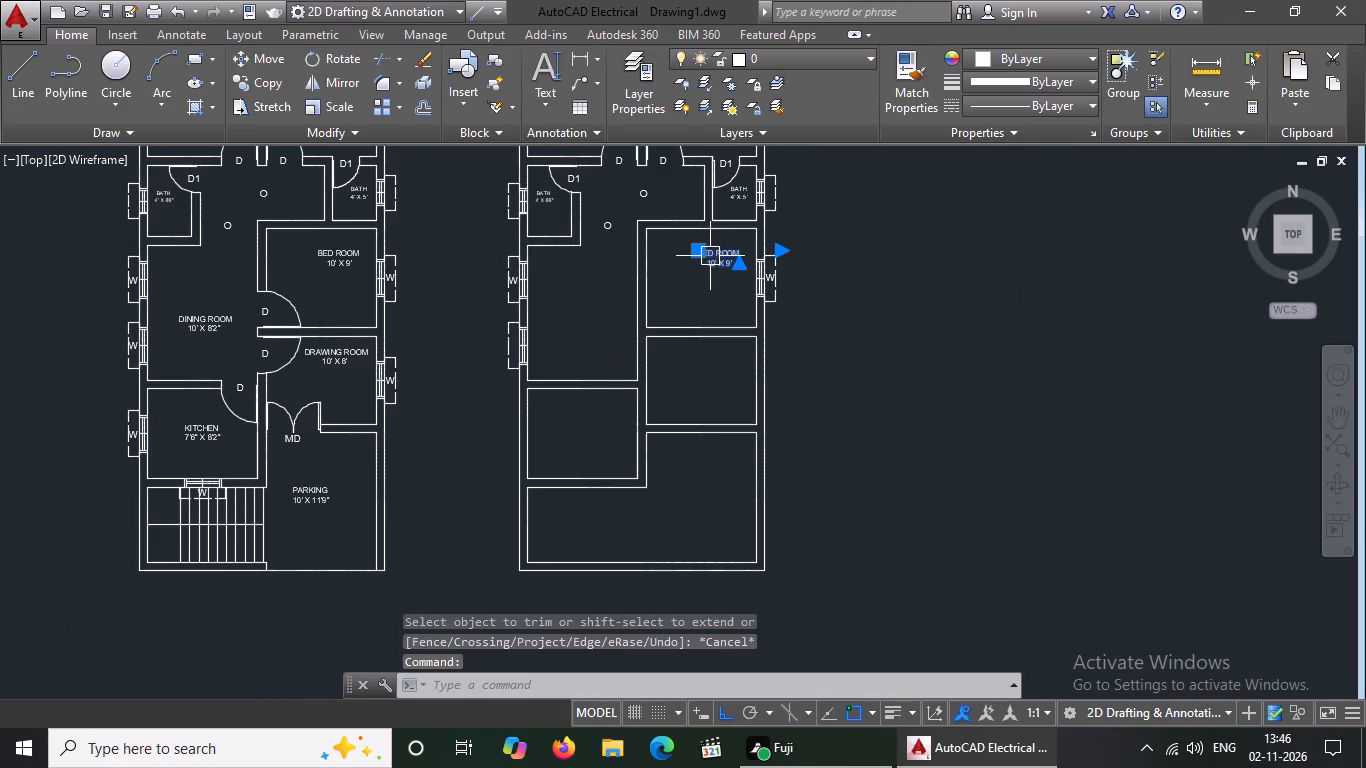
key(Escape)
click(732, 266)
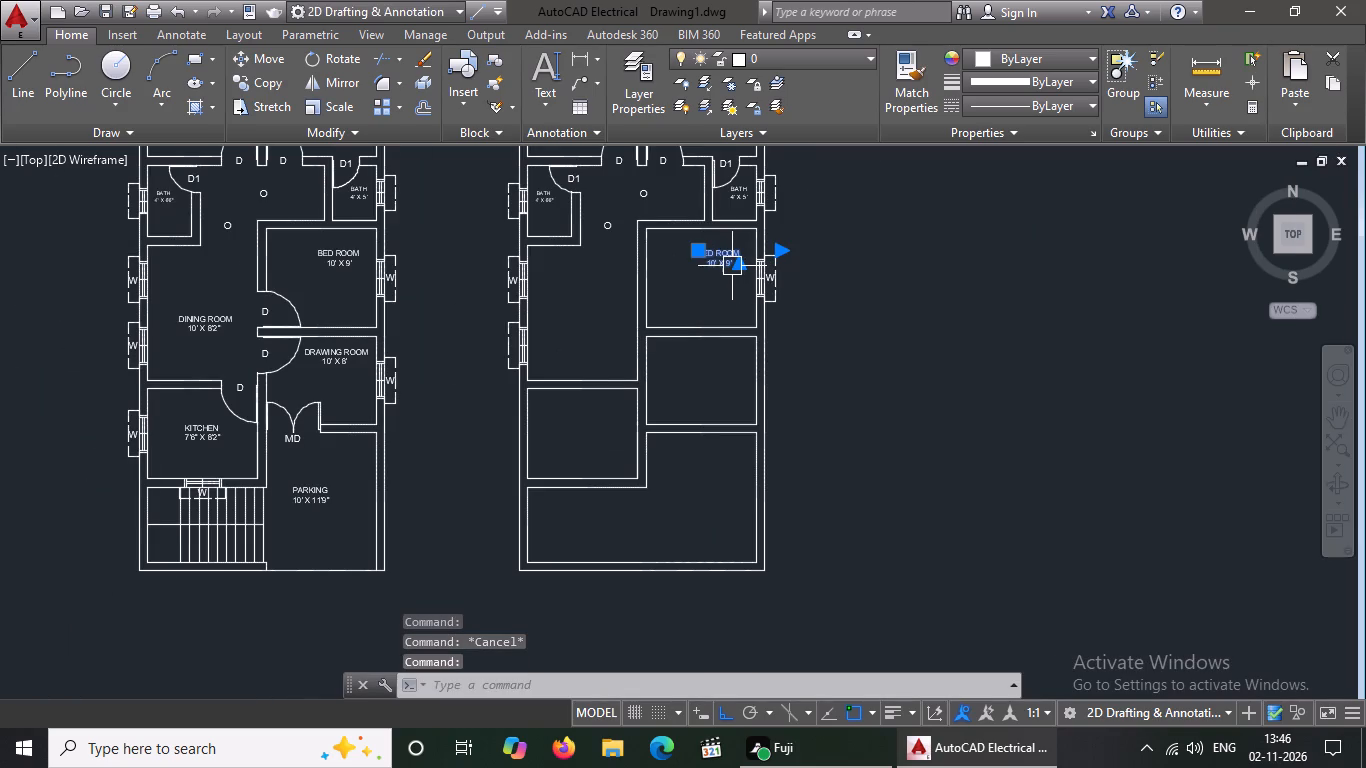
key(Delete)
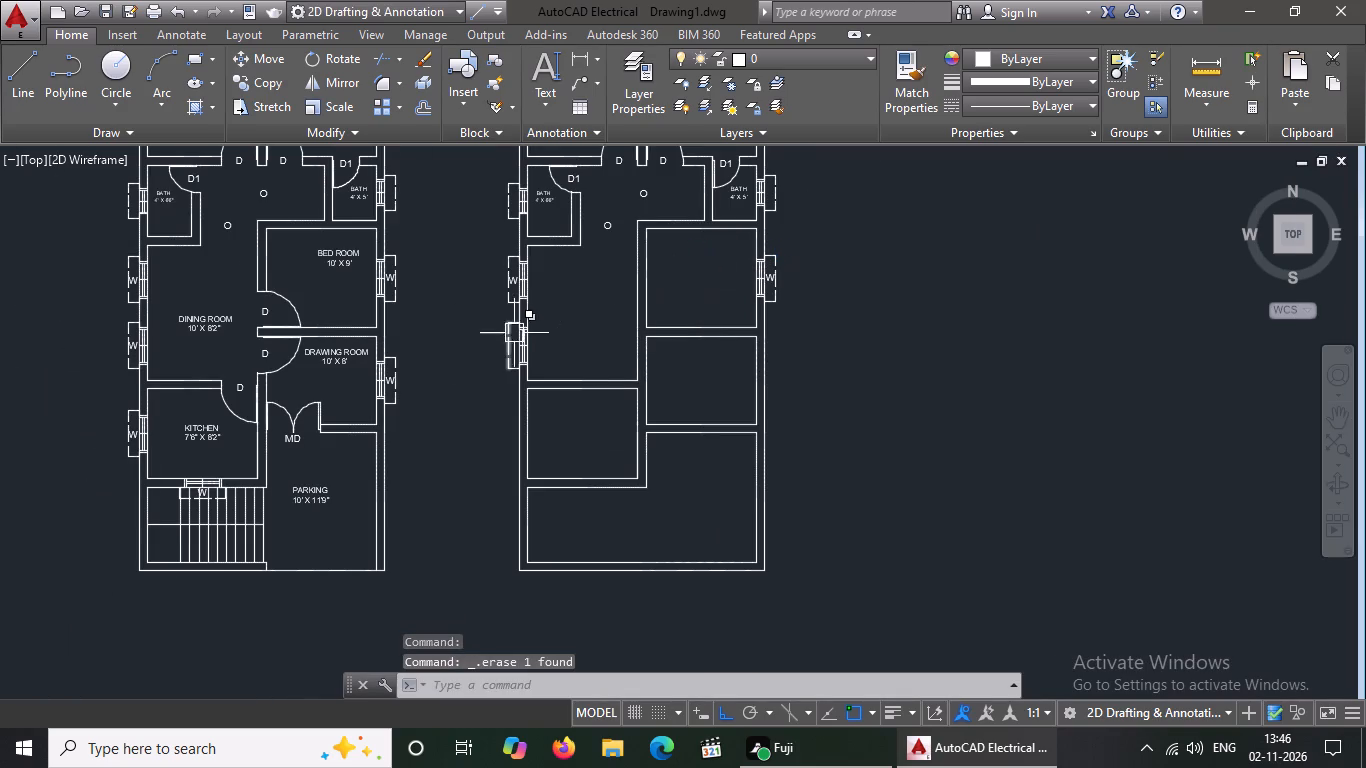
Erase the lower projection outline and lower end lines of the copied dining room's lower outer-wall window.
scroll(514, 355, up, 3)
click(426, 374)
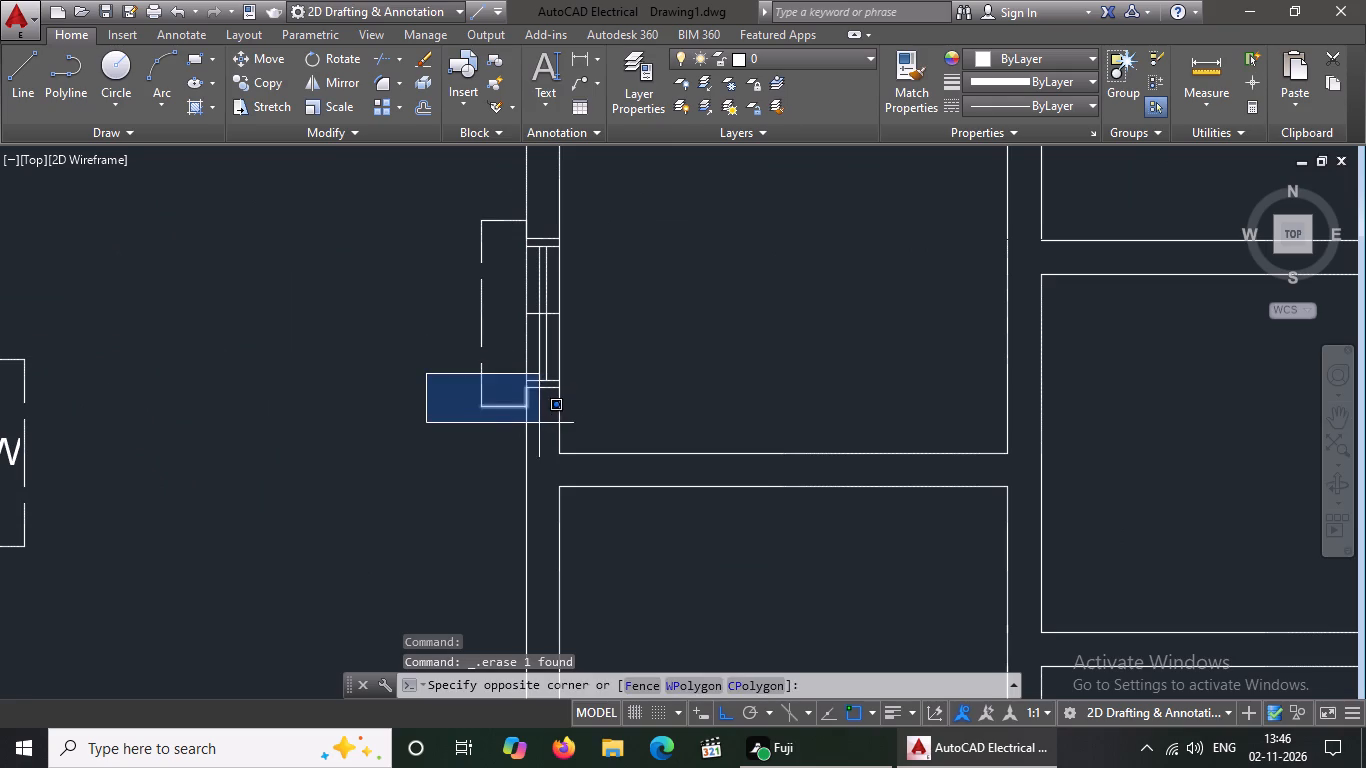
click(535, 425)
key(Delete)
click(512, 373)
click(608, 415)
key(Delete)
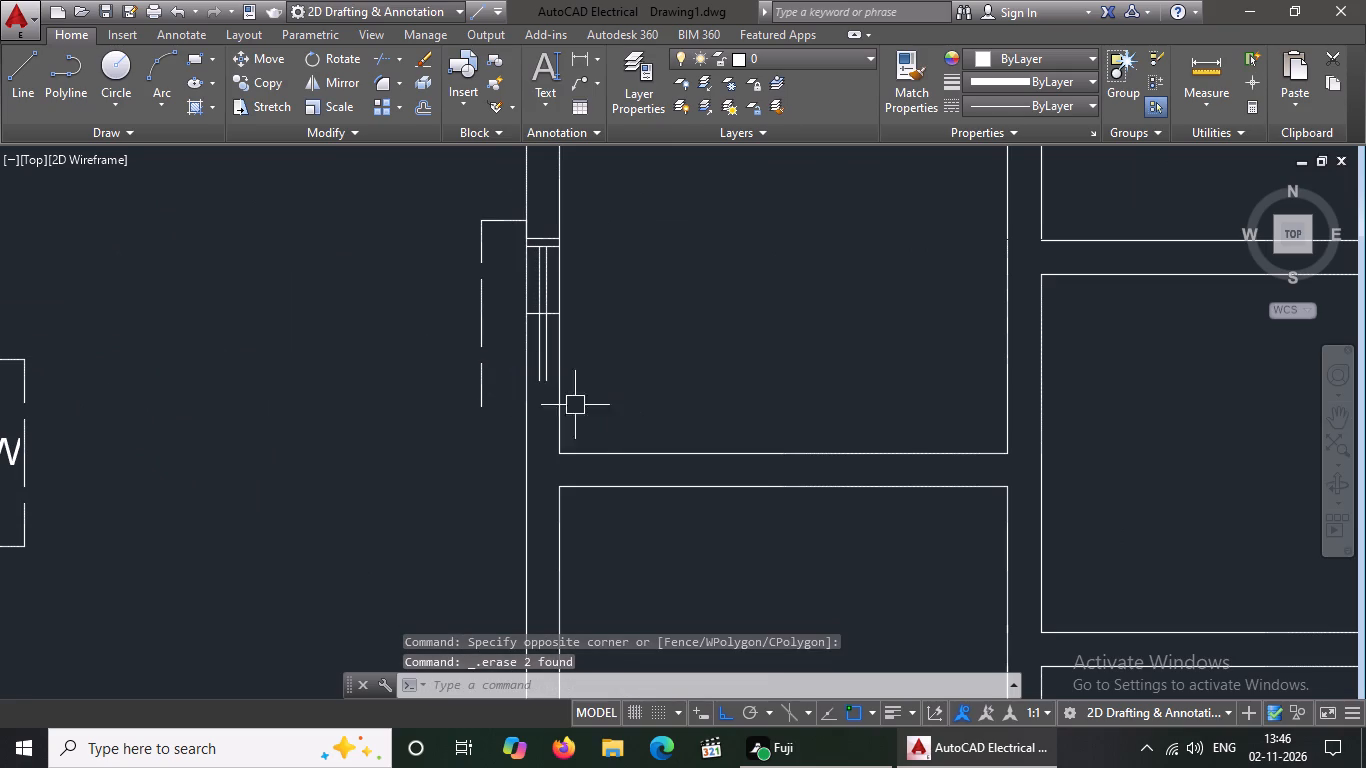
Erase the two glazing lines and the centre cross line of the copied dining room's lower window.
scroll(526, 382, up, 1)
click(537, 368)
key(Delete)
click(558, 365)
key(Delete)
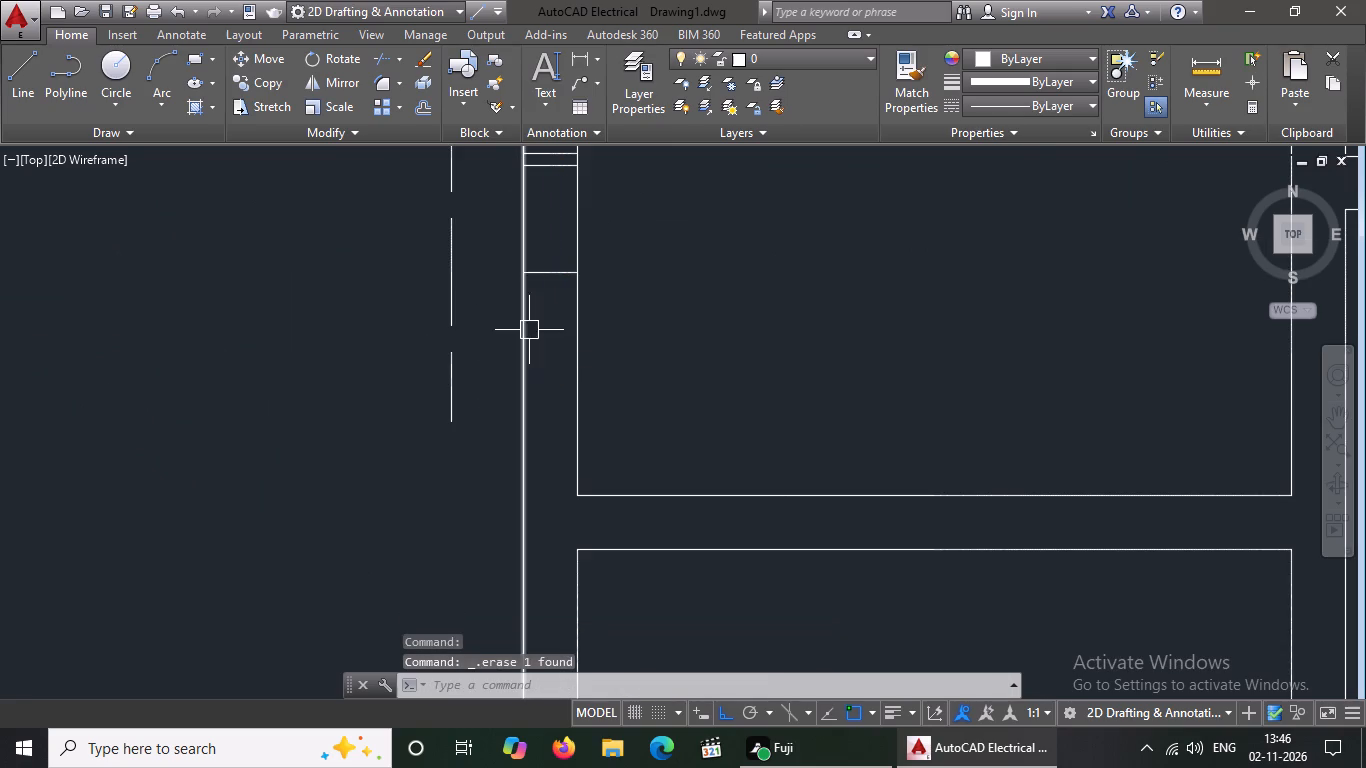
drag(496, 273, 539, 295)
click(684, 314)
key(Delete)
drag(466, 239, 524, 263)
drag(636, 305, 647, 320)
key(Delete)
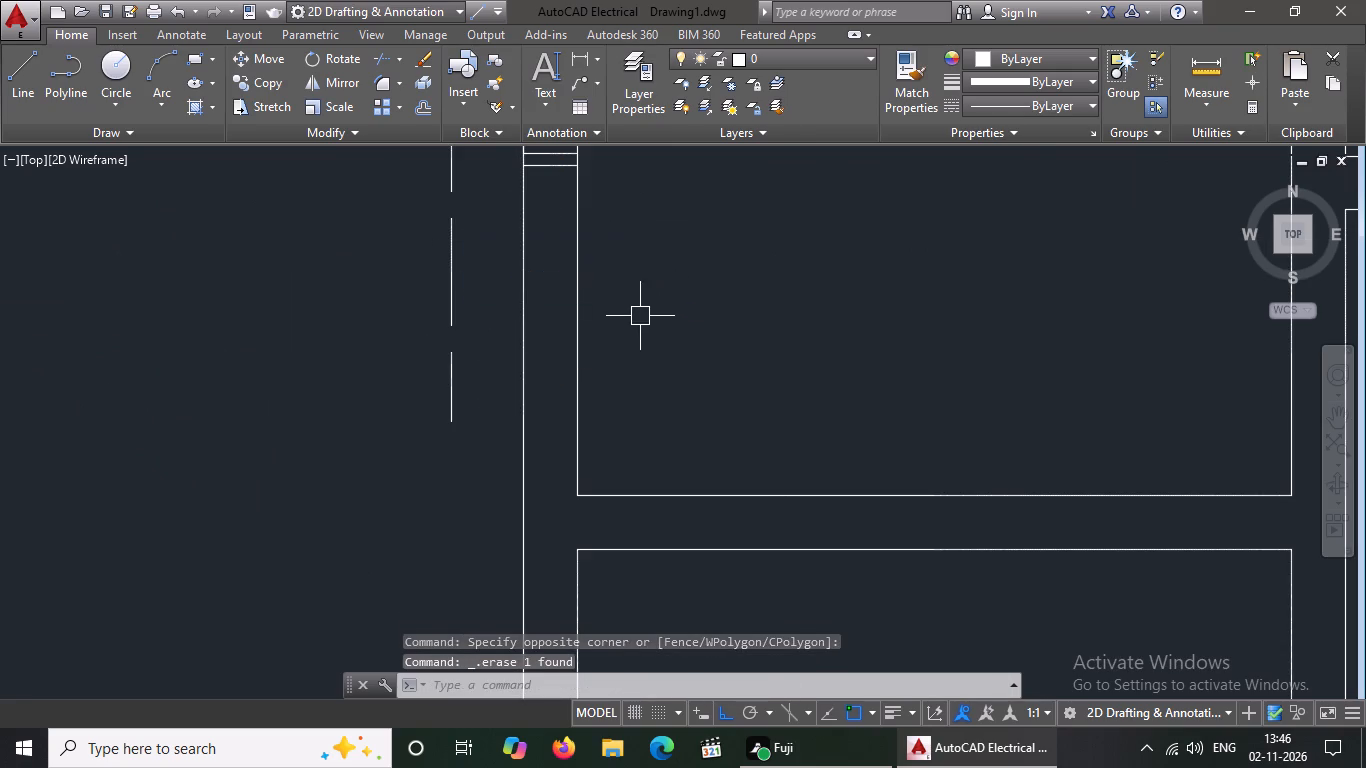
Erase the upper projection outline, upper end lines and outer dashed line of the copied dining room's lower window.
scroll(645, 333, down, 1)
drag(503, 183, 512, 195)
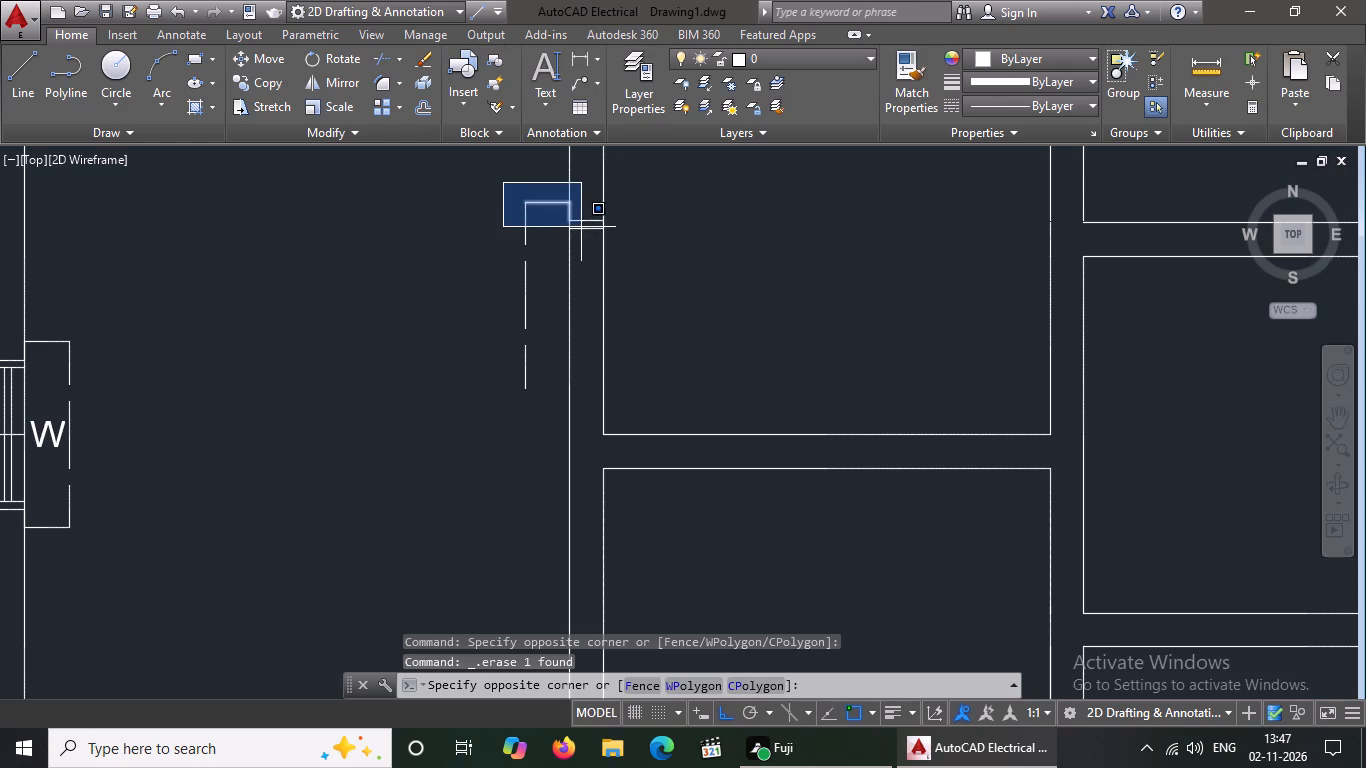
click(582, 228)
key(Delete)
scroll(594, 215, up, 1)
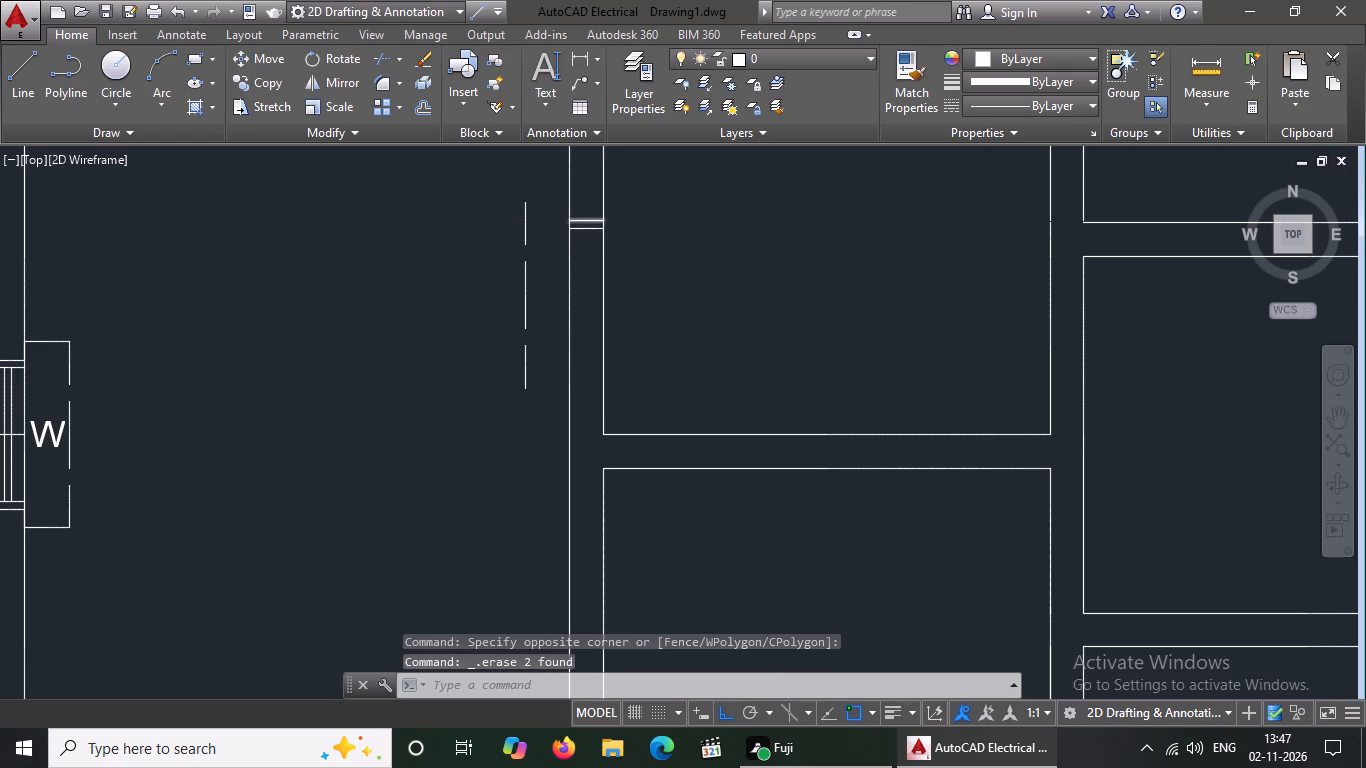
click(586, 220)
key(Delete)
click(584, 237)
key(Delete)
click(485, 272)
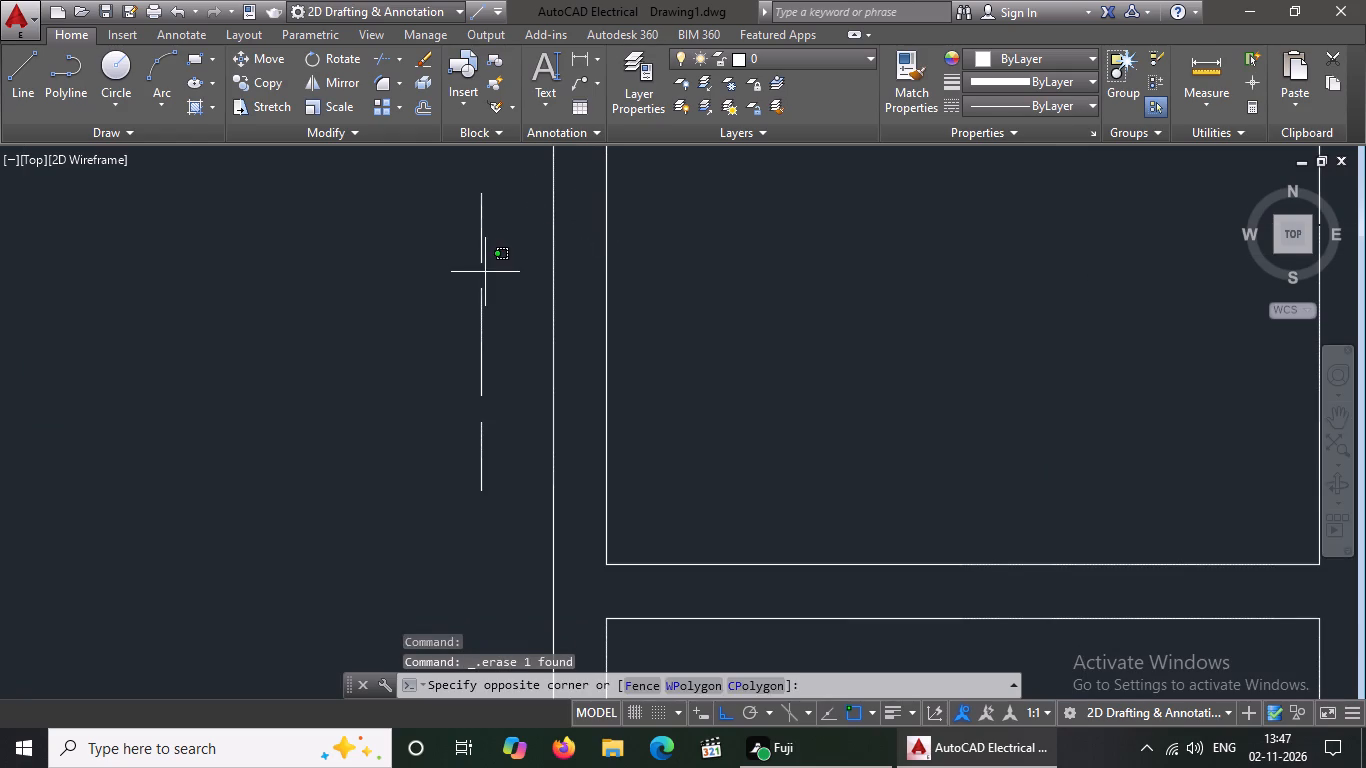
key(Delete)
click(469, 301)
key(Delete)
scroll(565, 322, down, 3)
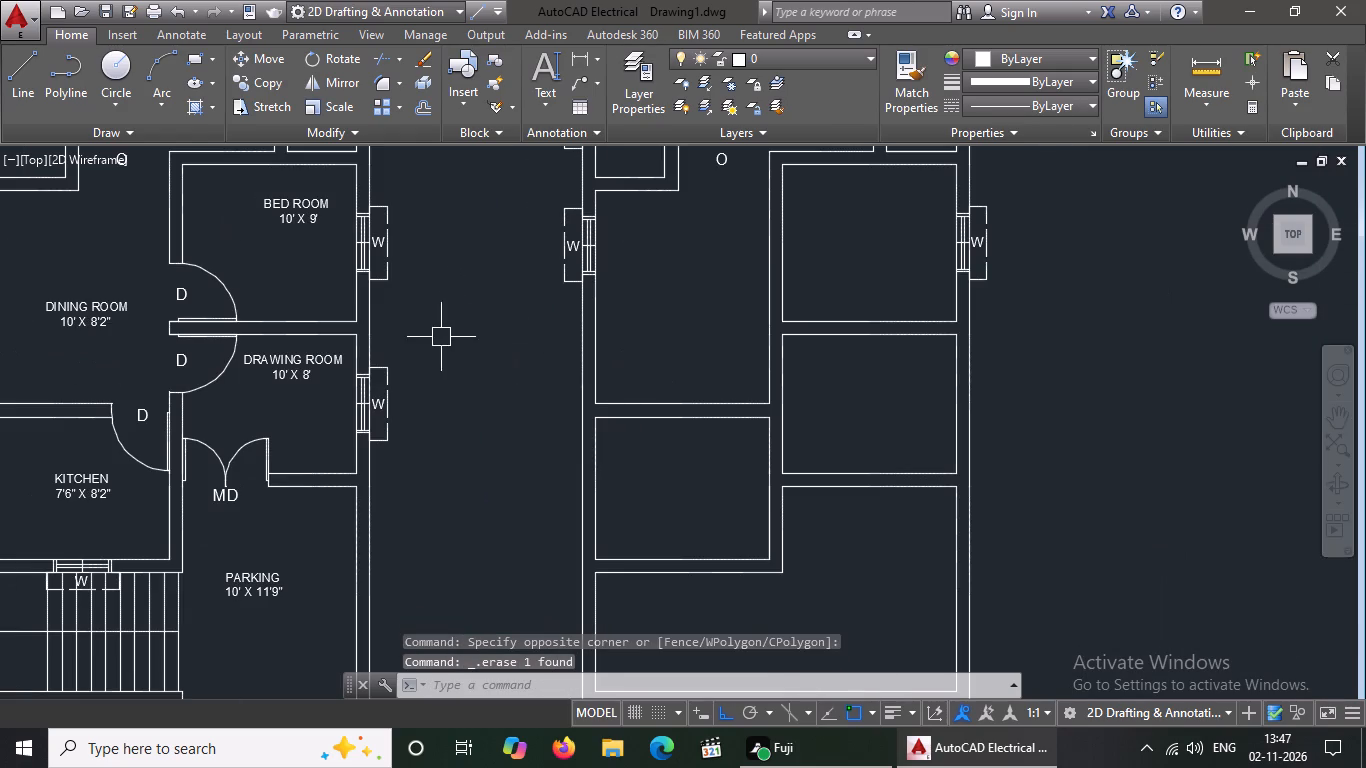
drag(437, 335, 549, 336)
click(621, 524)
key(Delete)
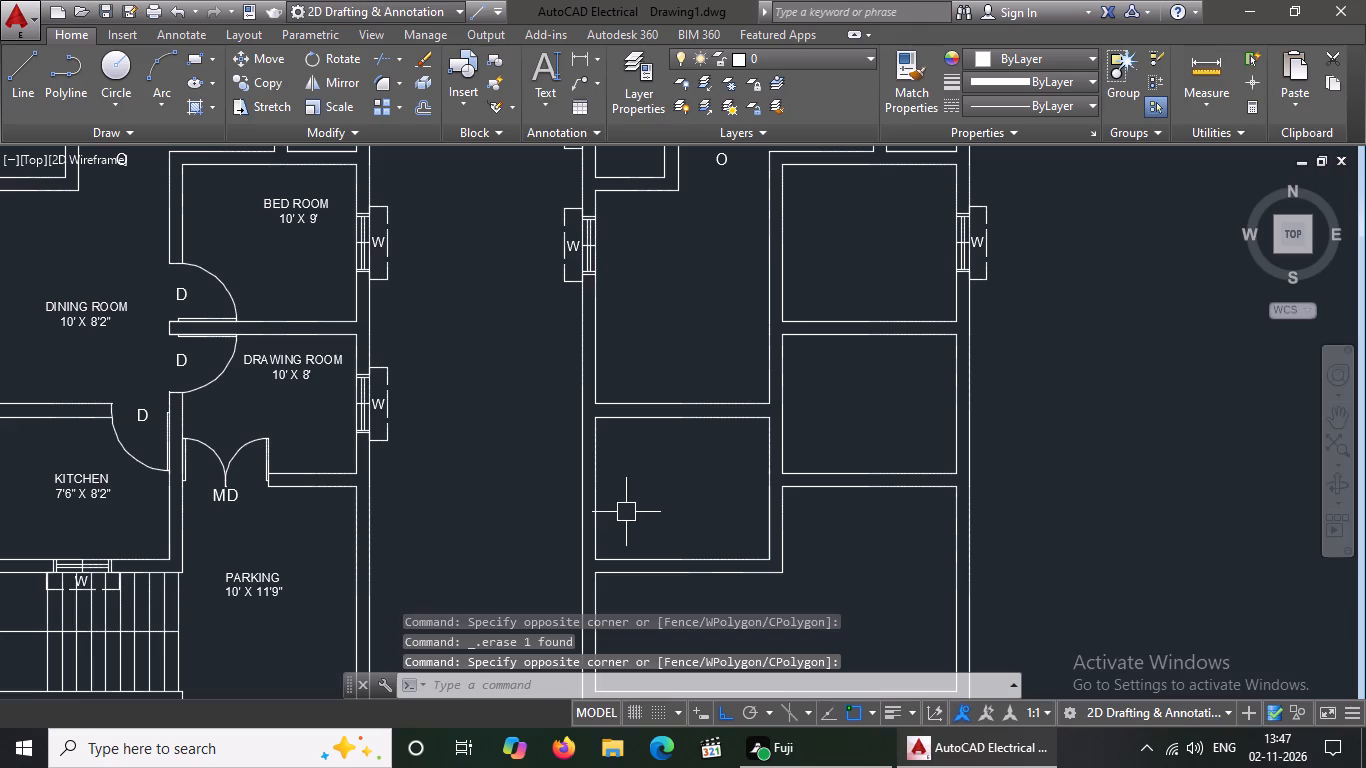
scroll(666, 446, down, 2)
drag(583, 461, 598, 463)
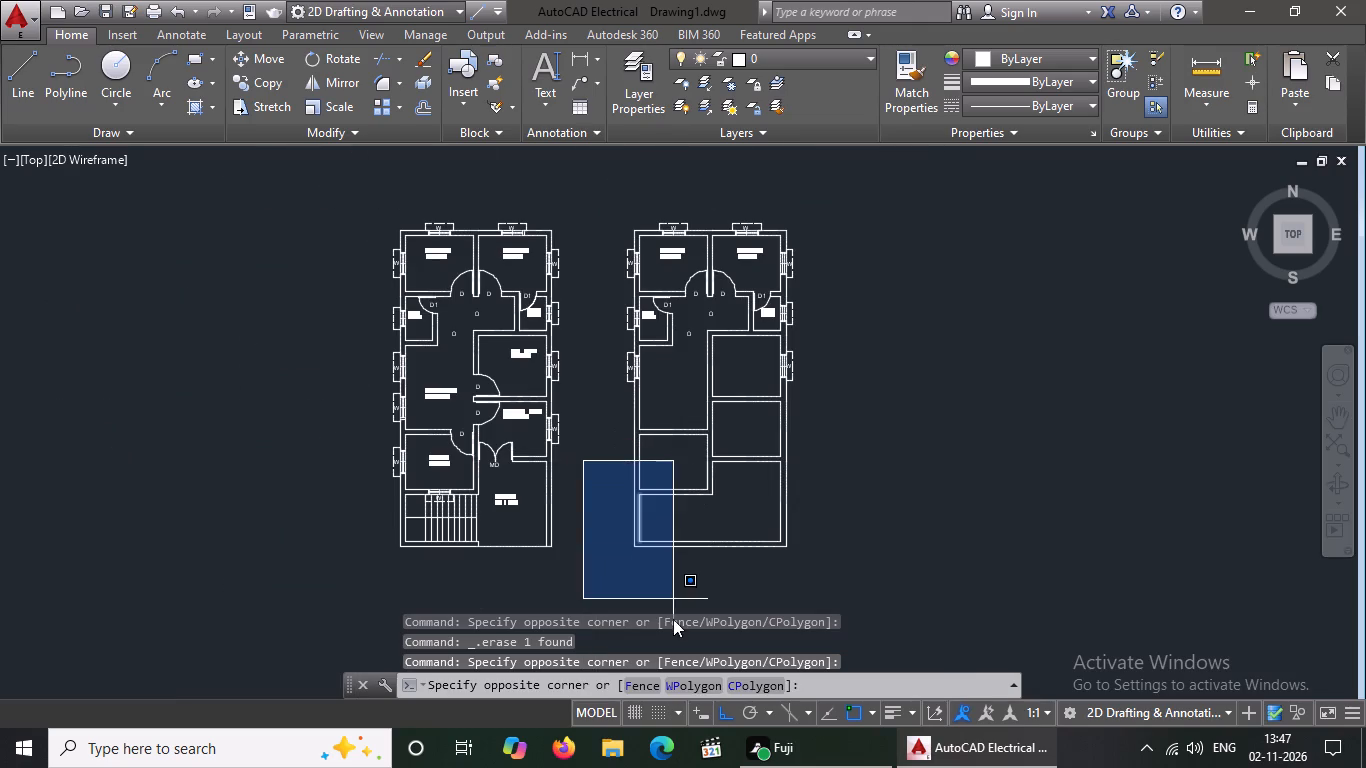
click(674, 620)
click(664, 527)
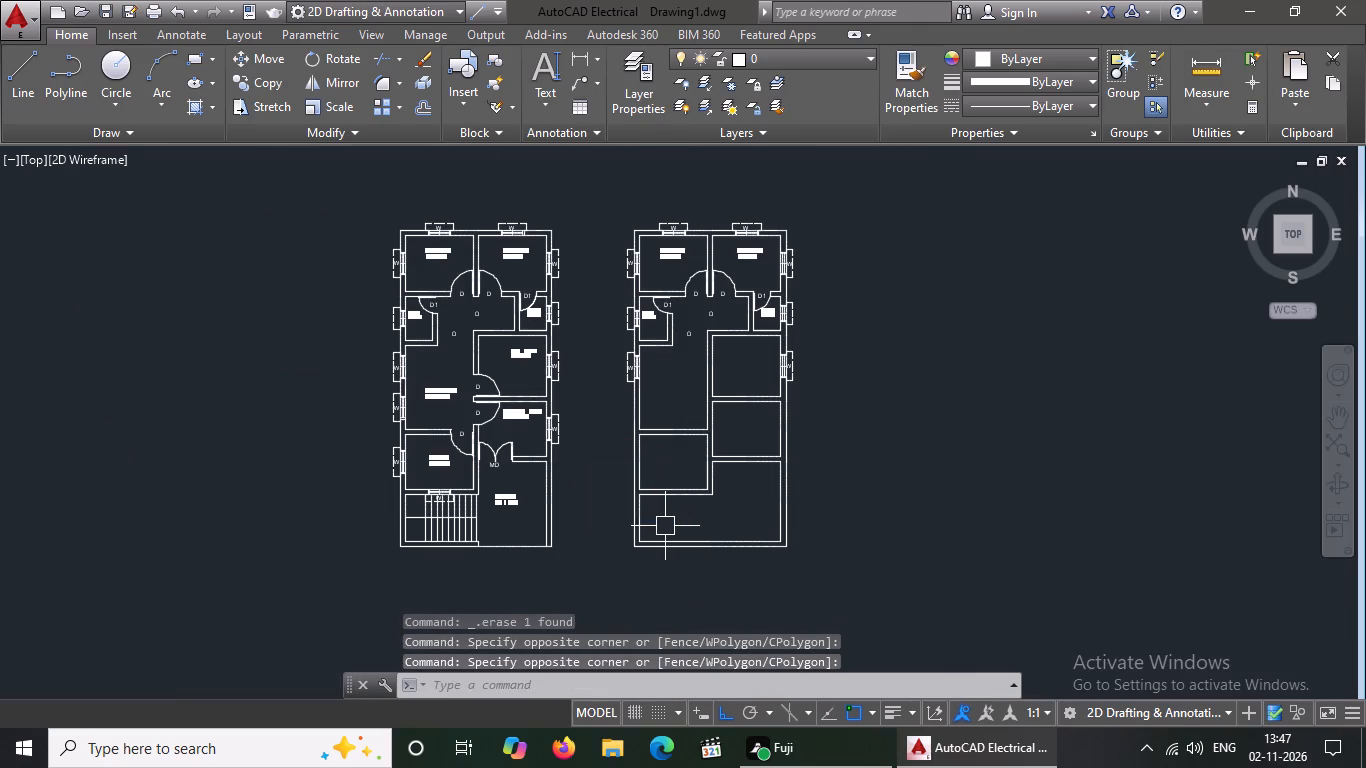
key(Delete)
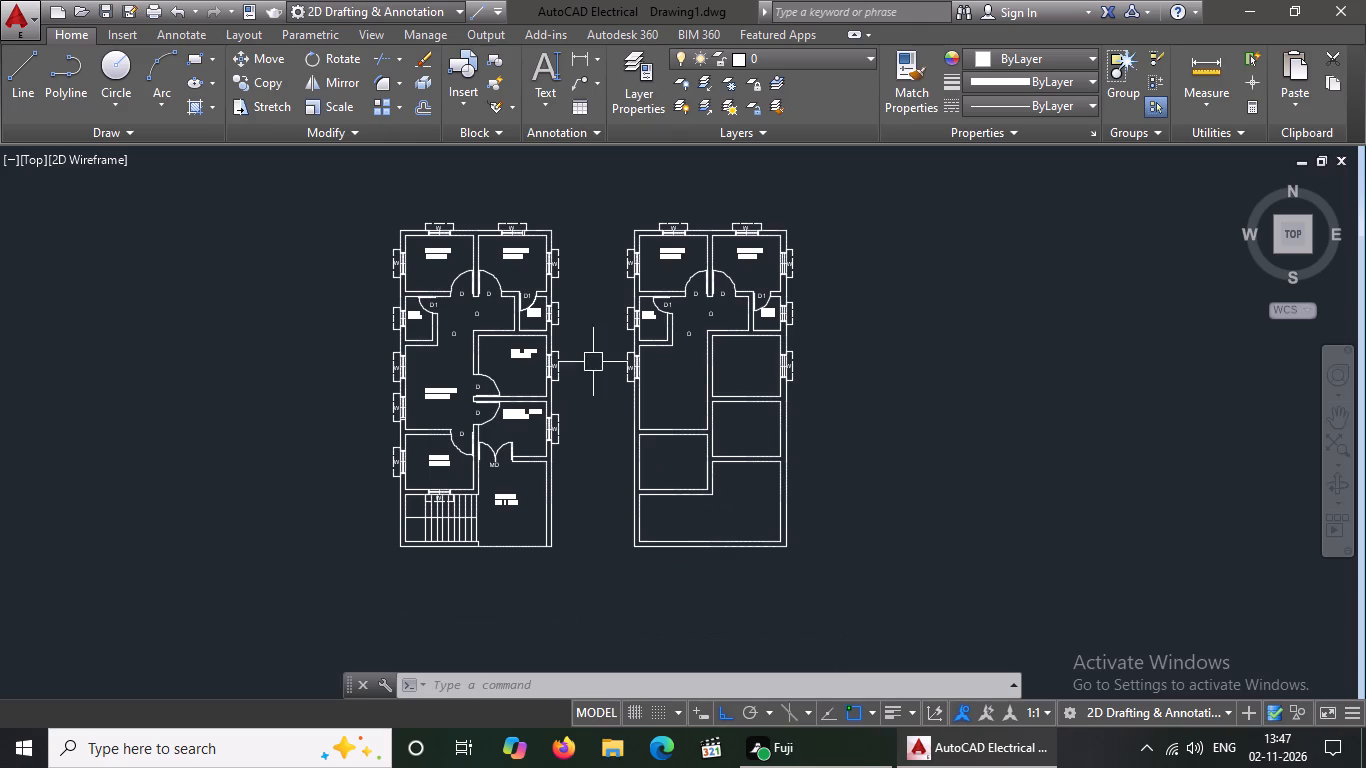
Erase the W label, outer dashed line and lower projection line of the copied dining room's remaining outer-wall window.
scroll(606, 382, up, 3)
scroll(694, 323, up, 1)
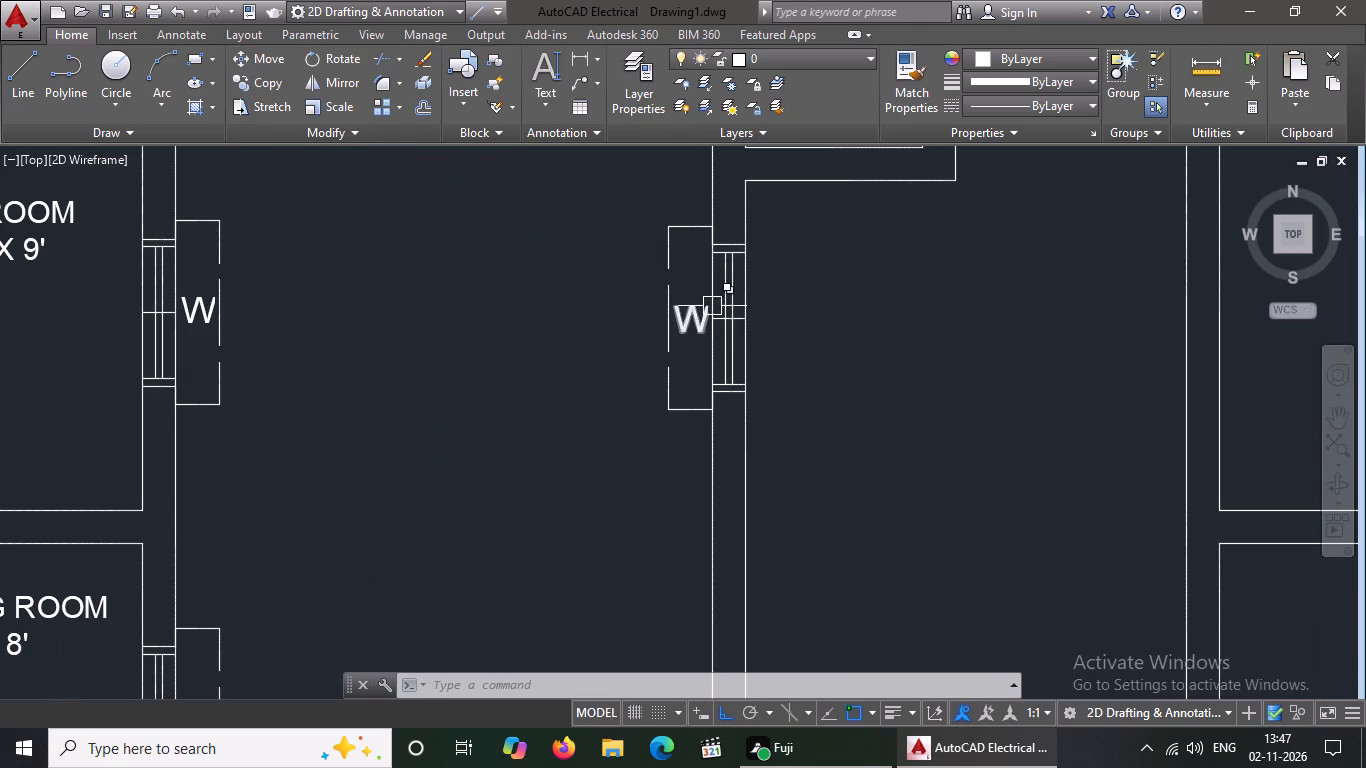
click(687, 324)
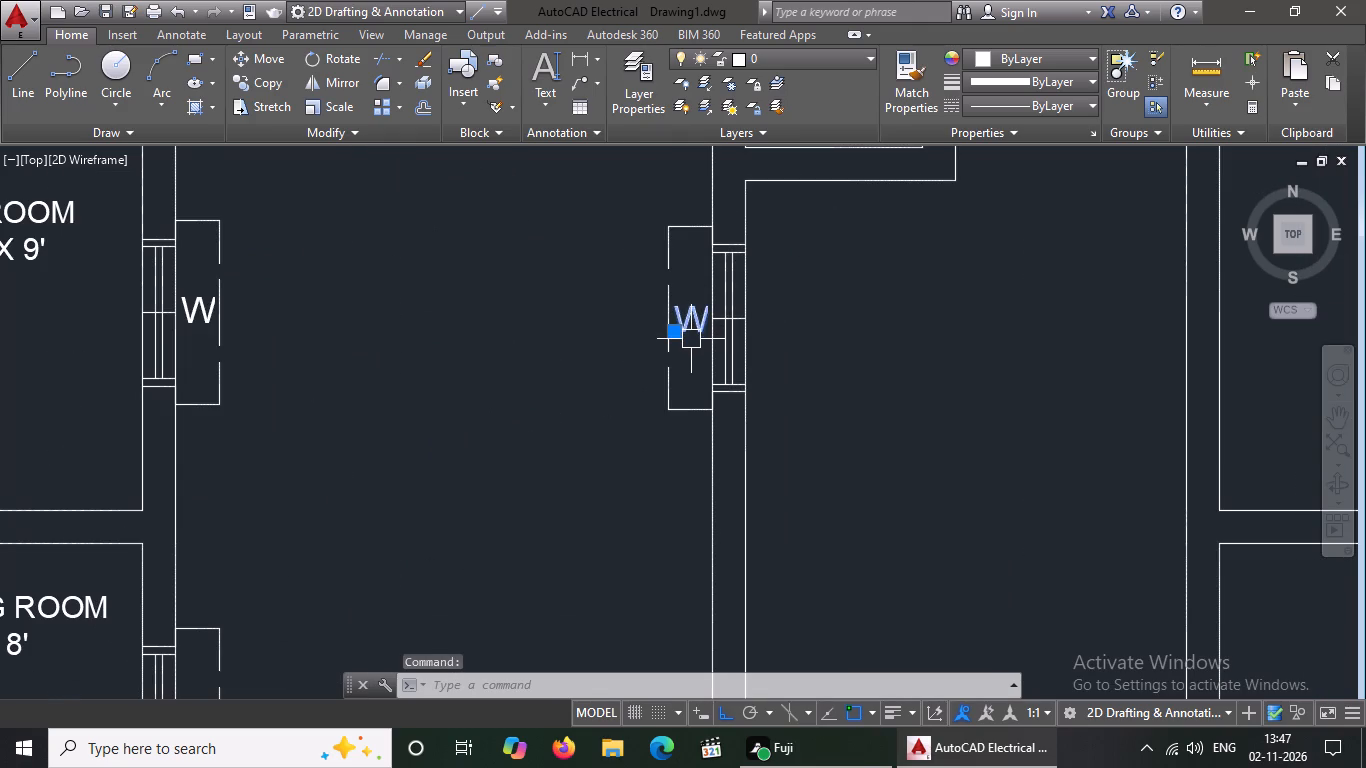
key(Delete)
click(668, 358)
key(Delete)
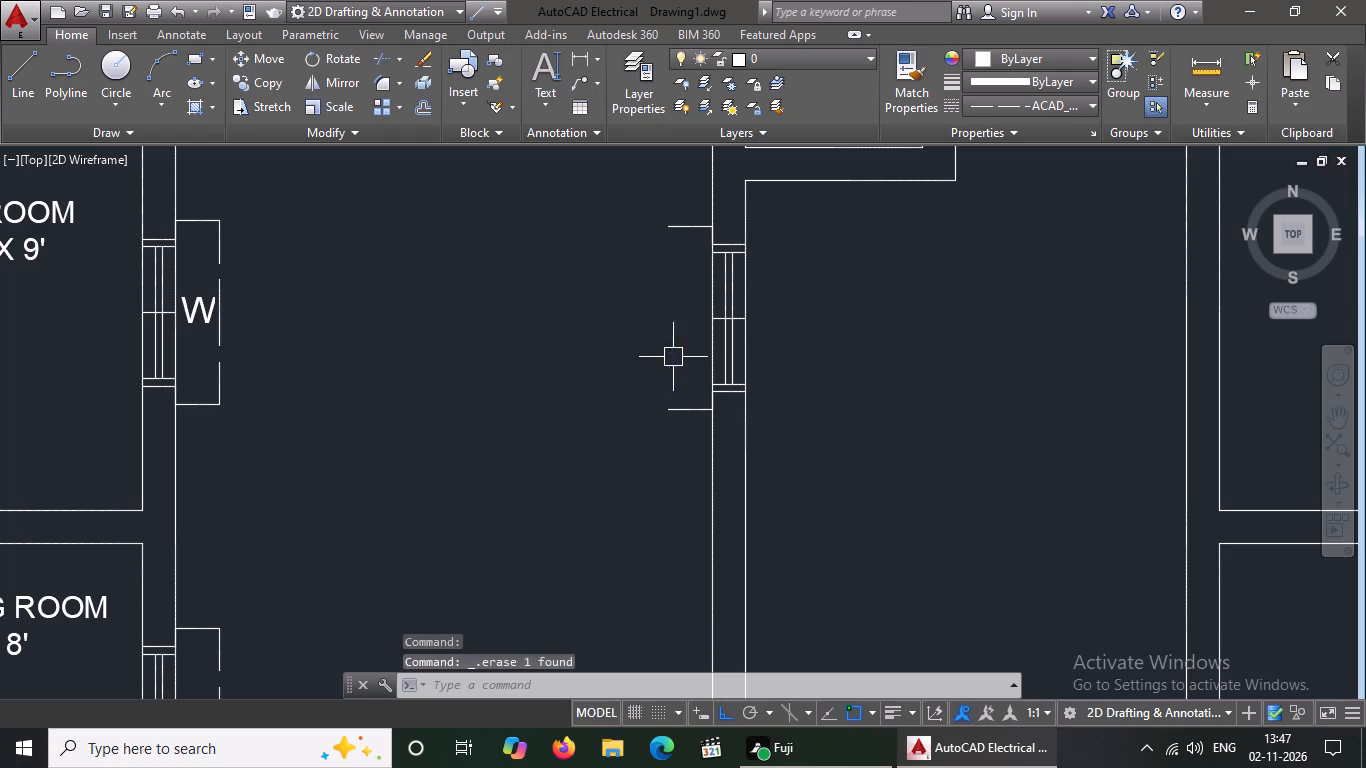
click(687, 405)
key(Delete)
drag(683, 394, 706, 399)
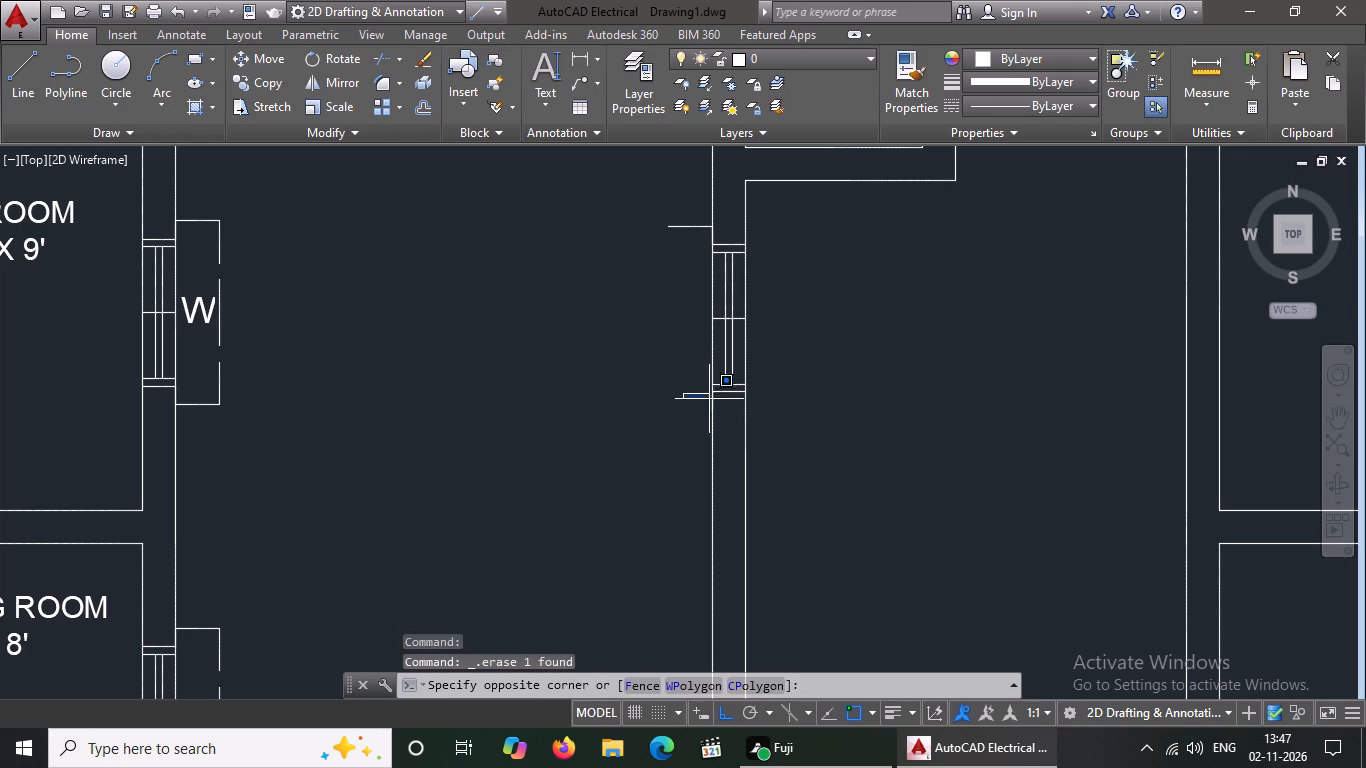
click(755, 400)
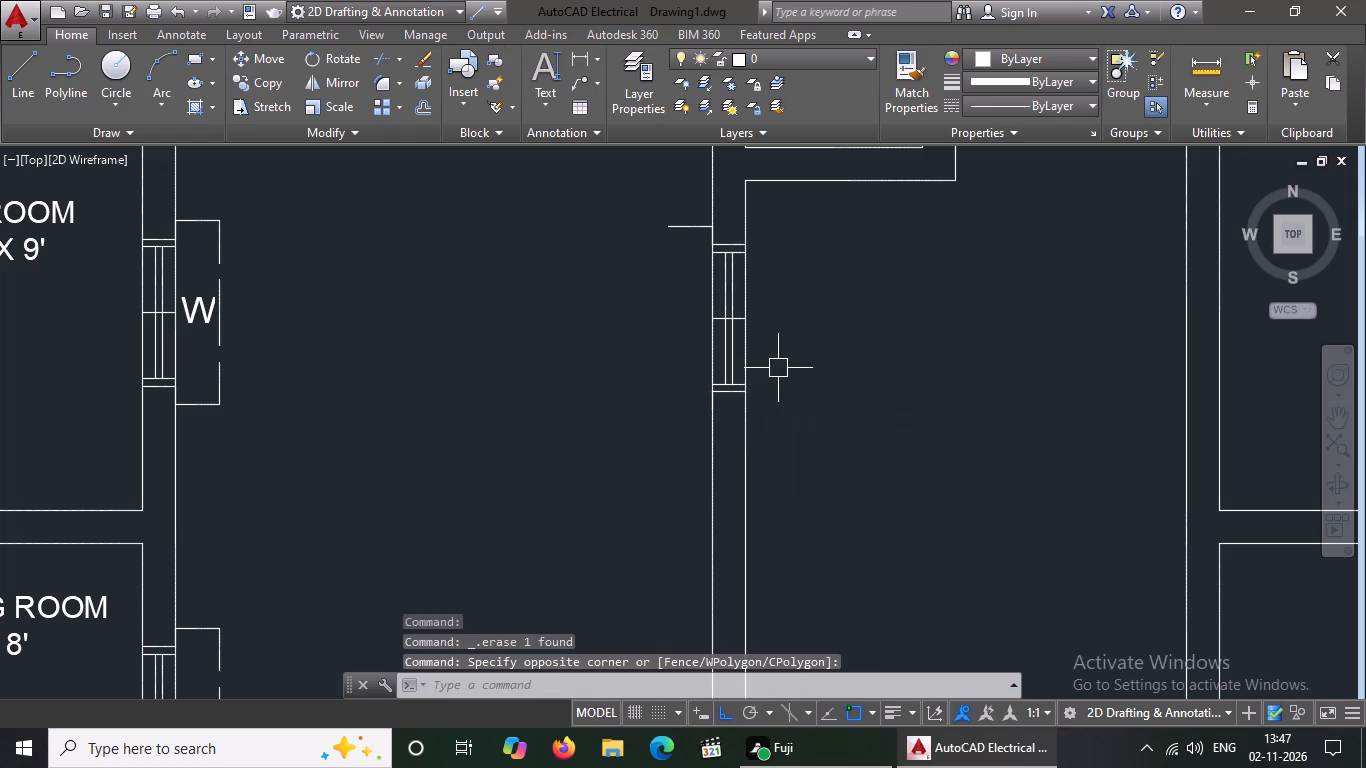
Erase the lower end lines, glazing lines and centre cross line of the copied dining room's remaining window.
scroll(698, 382, up, 2)
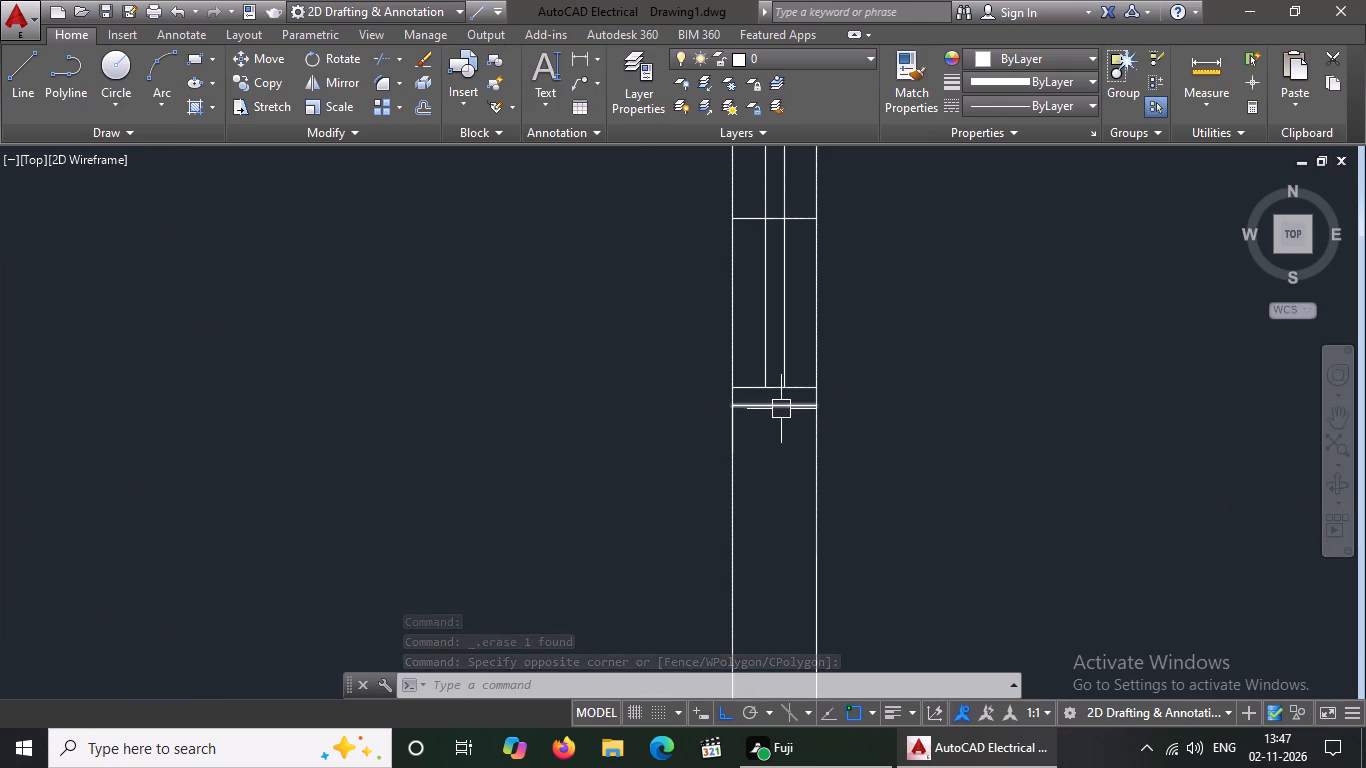
click(781, 409)
key(Delete)
drag(690, 364, 1032, 446)
click(1076, 453)
key(Delete)
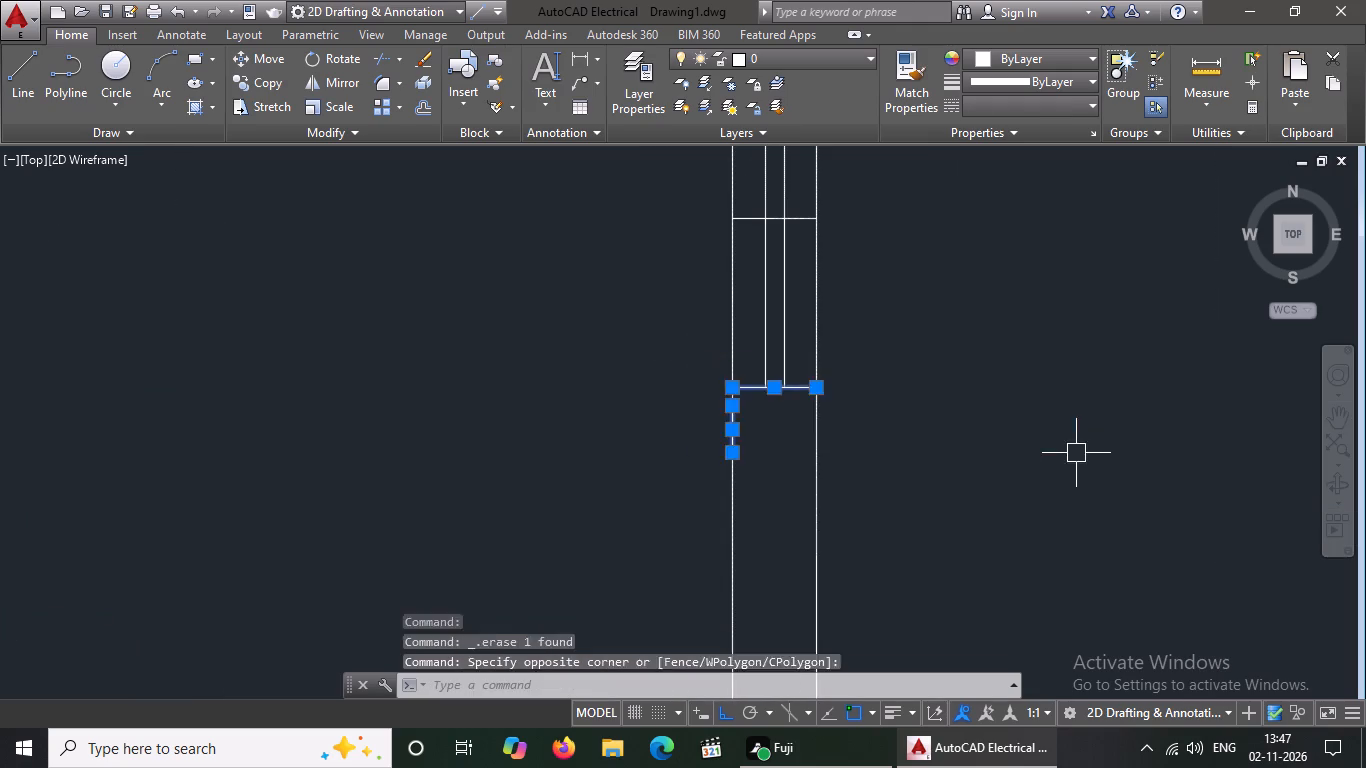
click(782, 375)
key(Delete)
click(750, 380)
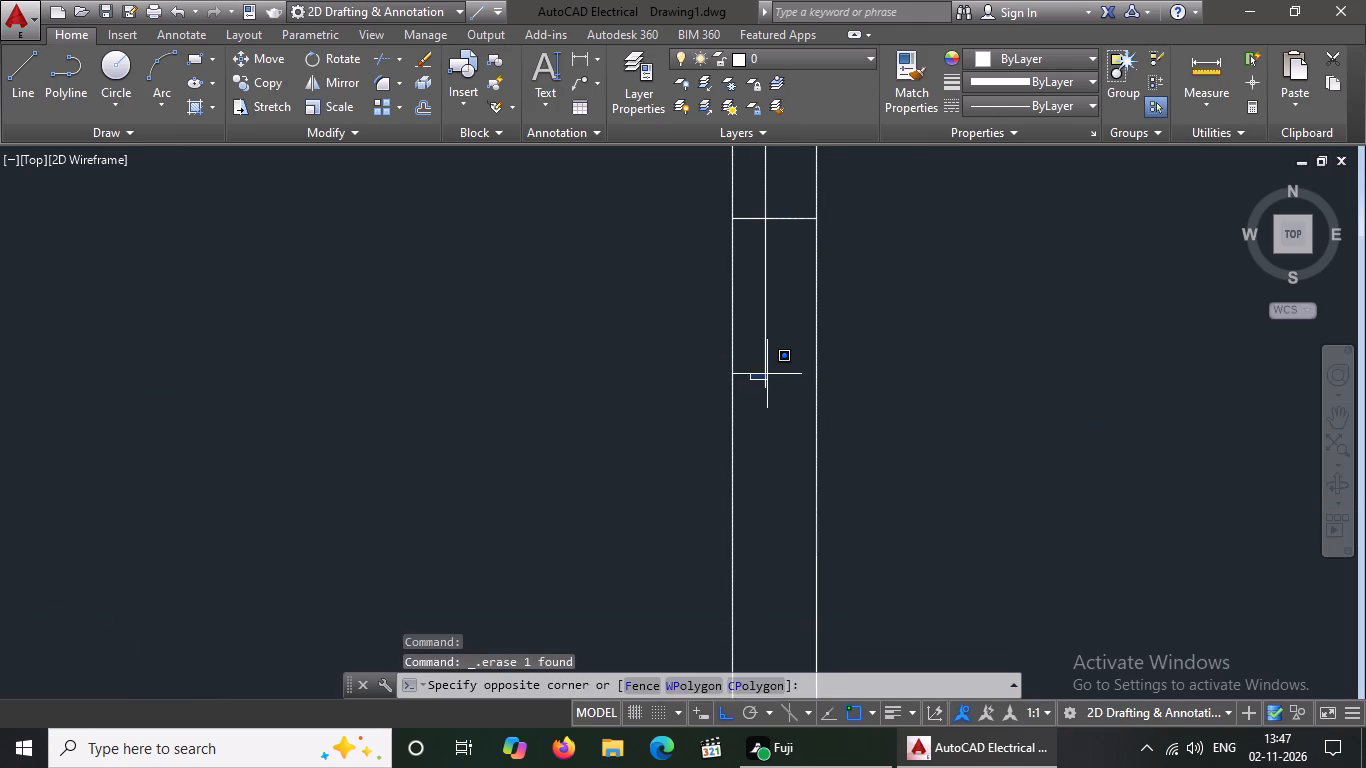
double_click(767, 374)
key(Delete)
click(777, 222)
key(Delete)
Erase the leftover upper projection outline and upper end lines of that dining room window below the copied 4' X 6'6" bath.
scroll(793, 413, down, 2)
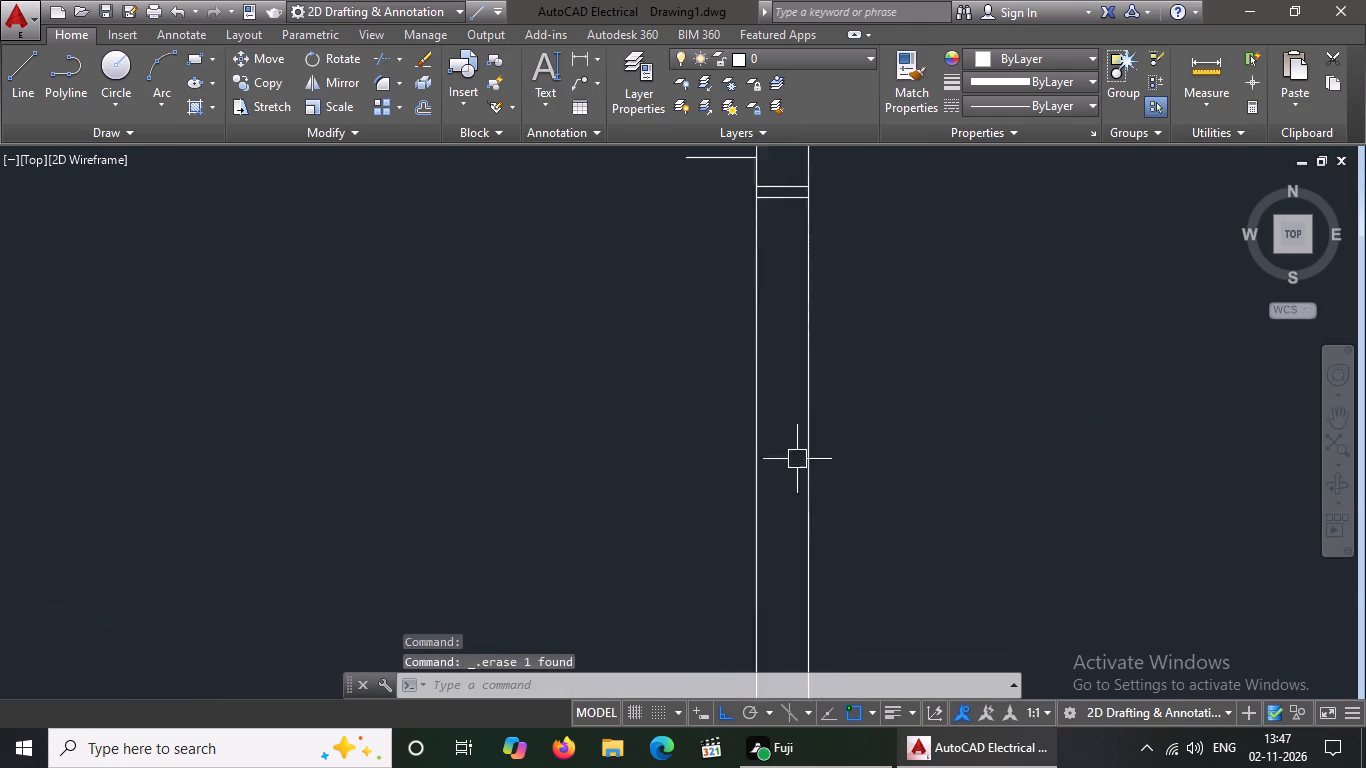
scroll(799, 471, down, 1)
drag(742, 431, 802, 483)
click(881, 562)
key(Delete)
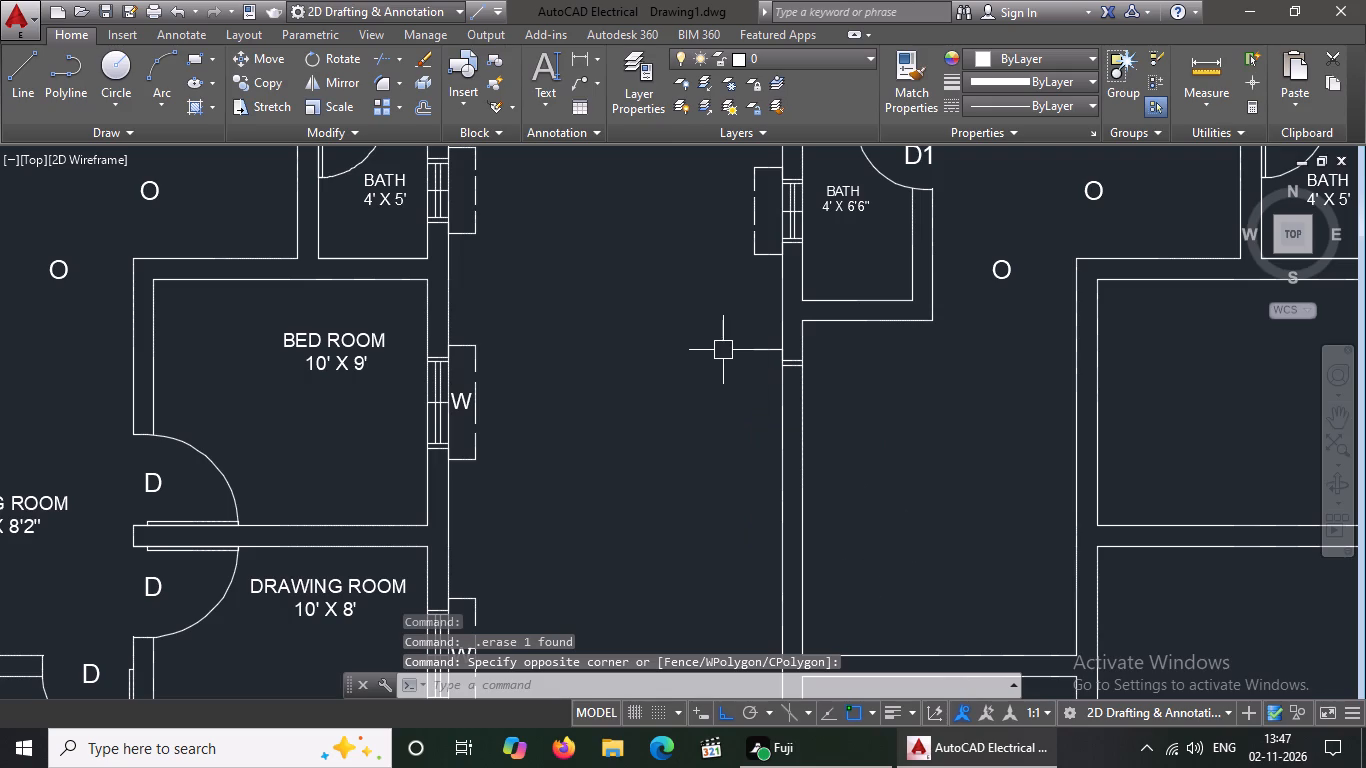
click(751, 334)
click(787, 389)
key(Delete)
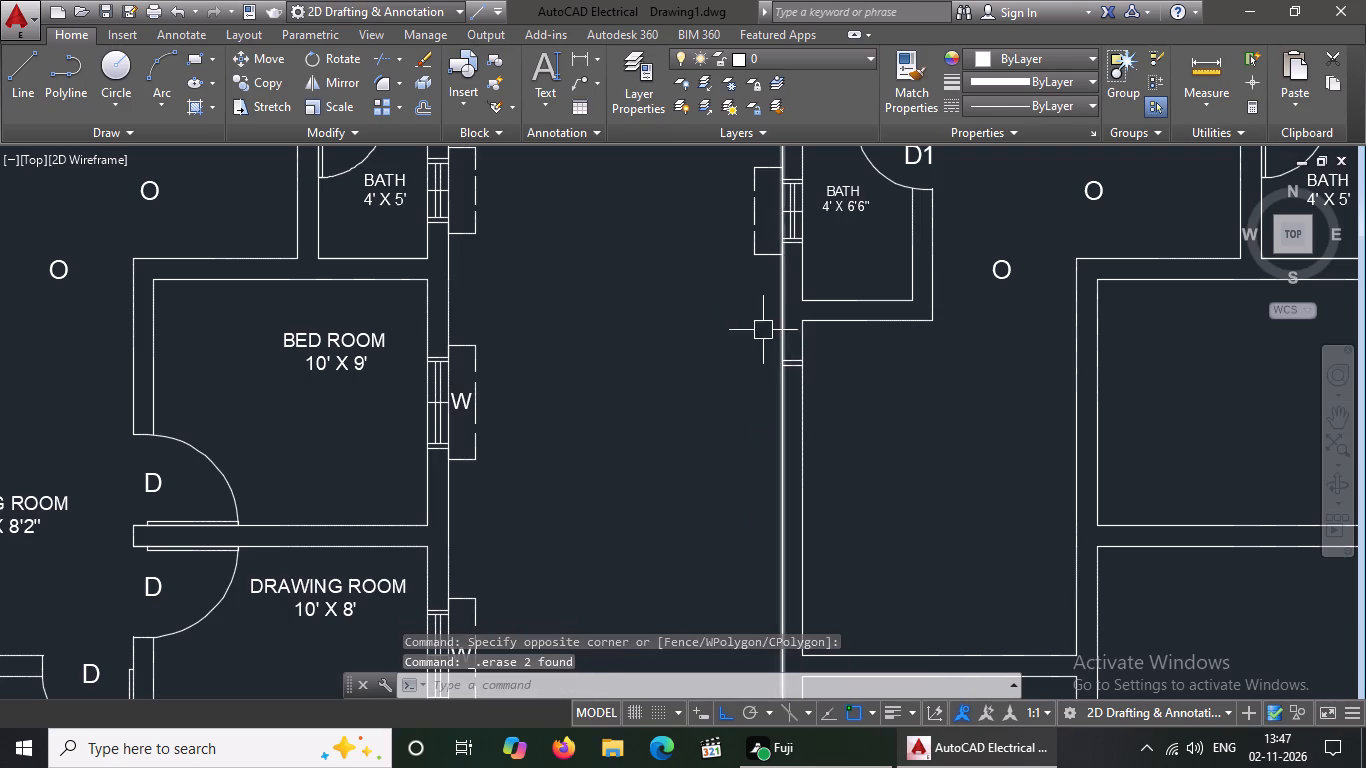
drag(754, 330, 814, 388)
click(844, 405)
key(Delete)
Erase the two O marks in the copied plan's passage between the dining room and the upper bedrooms.
click(991, 272)
key(Delete)
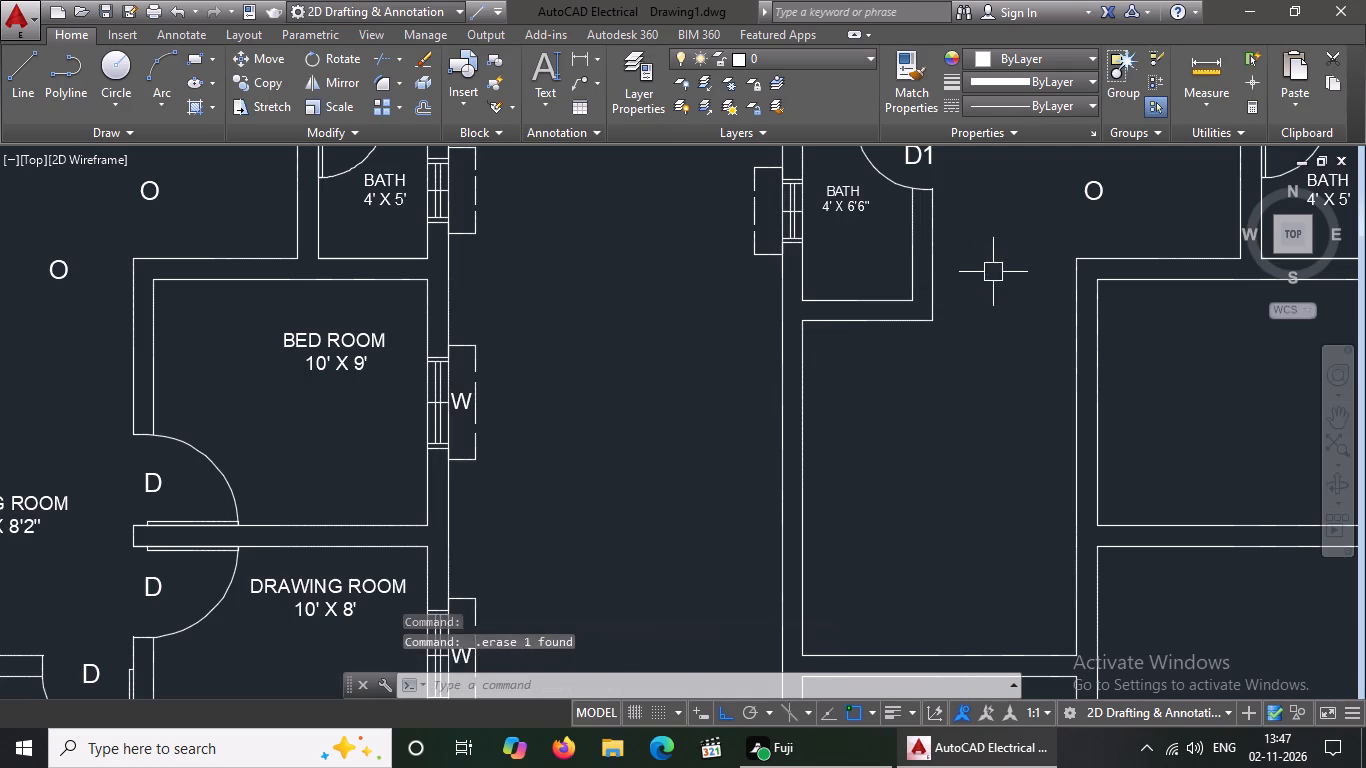
click(1083, 196)
key(Delete)
Erase the W label, lower projection outline, lower end lines and outer dashed line of the unlabelled copied bedroom's outer-wall window.
scroll(1005, 301, down, 2)
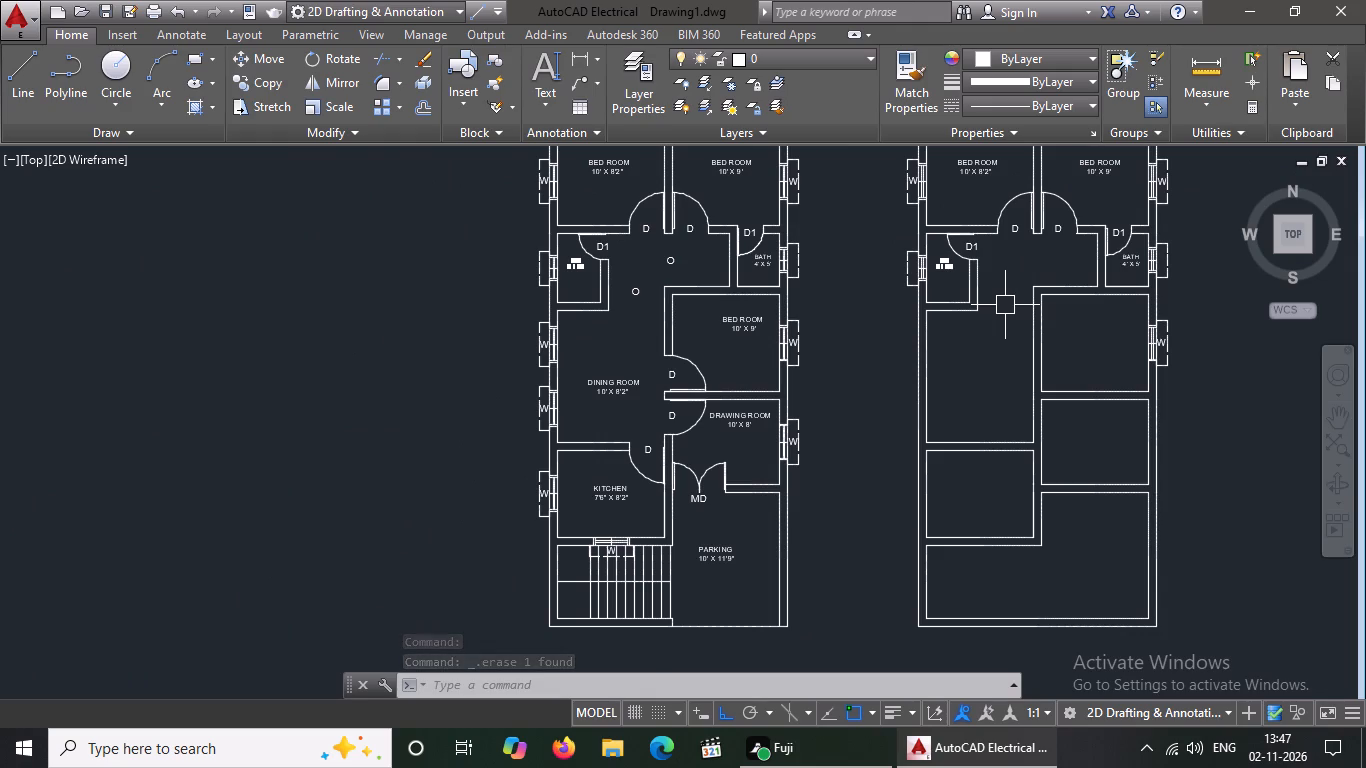
scroll(1174, 359, up, 4)
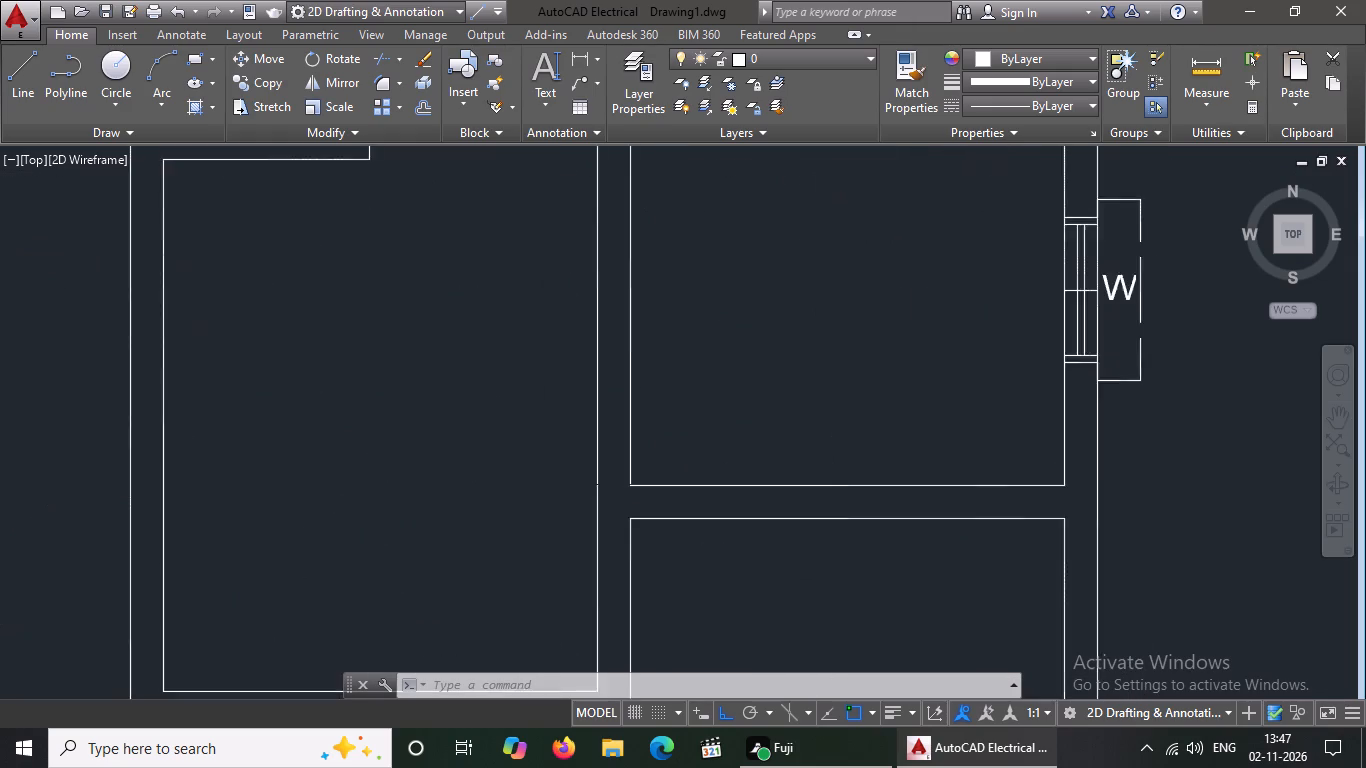
click(1091, 245)
key(Delete)
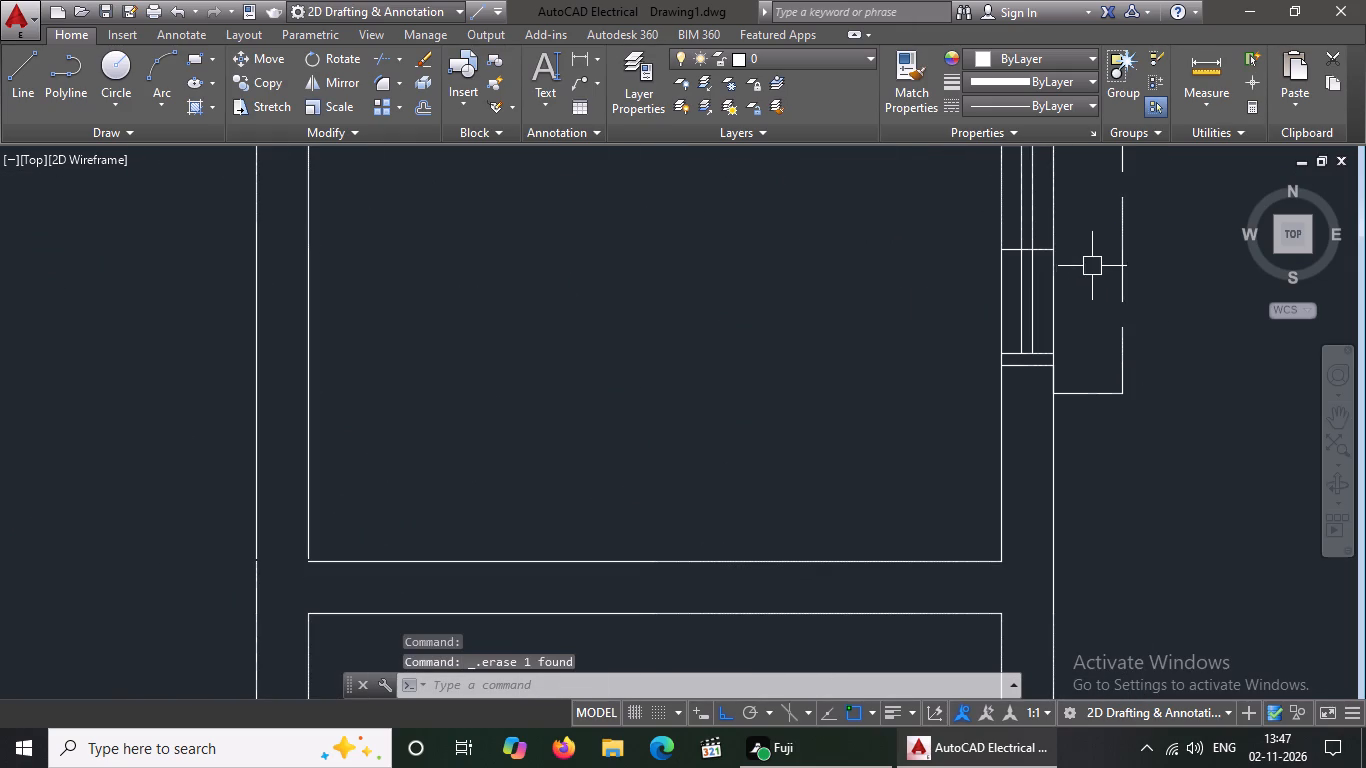
click(1089, 386)
key(Delete)
drag(956, 367, 1046, 380)
click(1207, 437)
key(Delete)
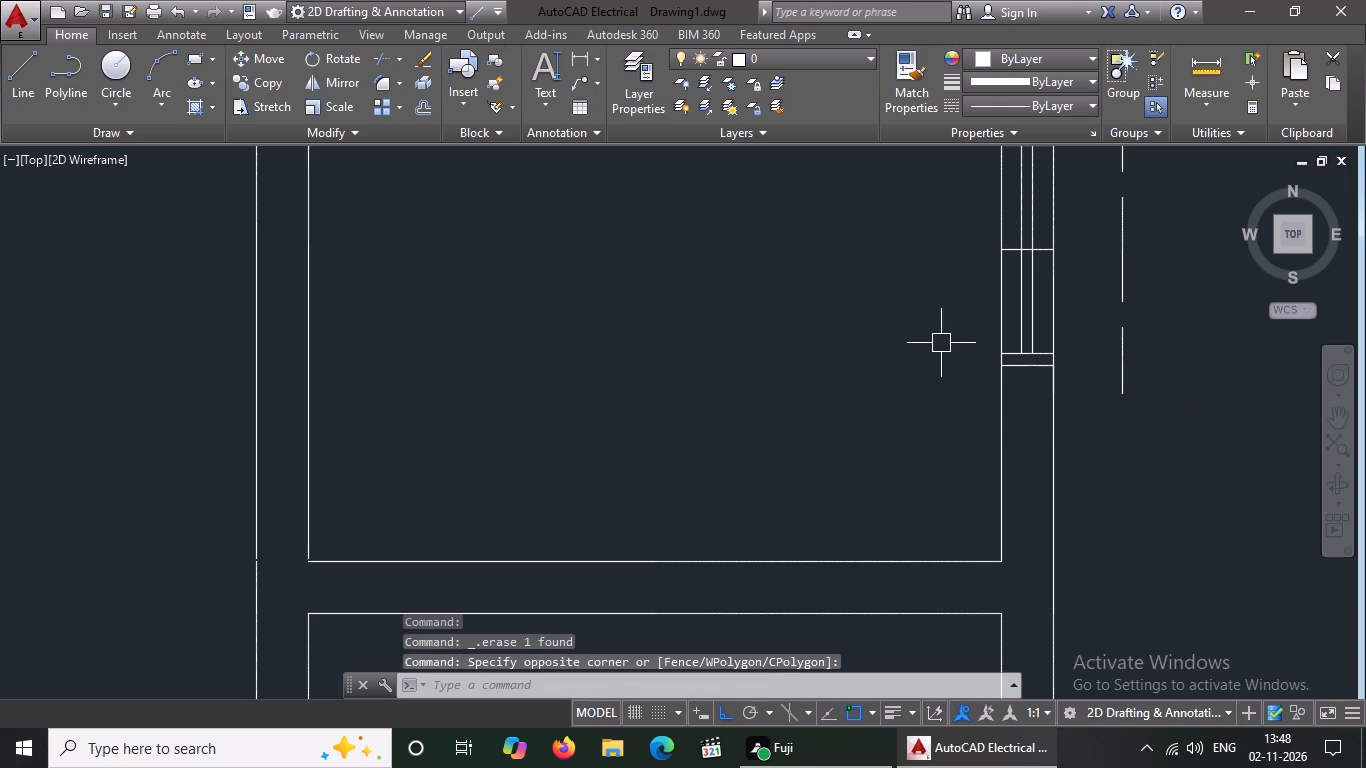
click(940, 343)
click(1201, 409)
key(Delete)
click(1117, 363)
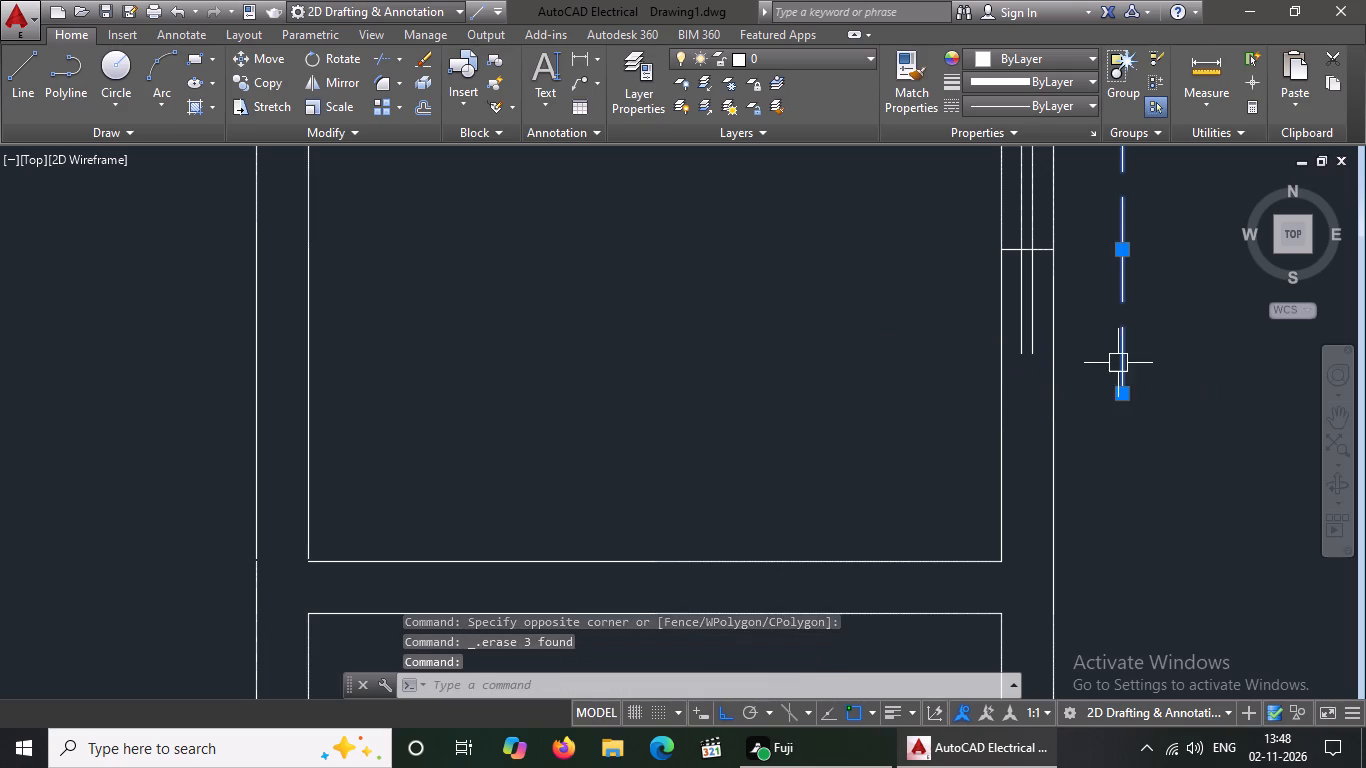
key(Delete)
Erase the two glazing lines and the centre cross line of the same copied bedroom window.
click(1013, 344)
key(Delete)
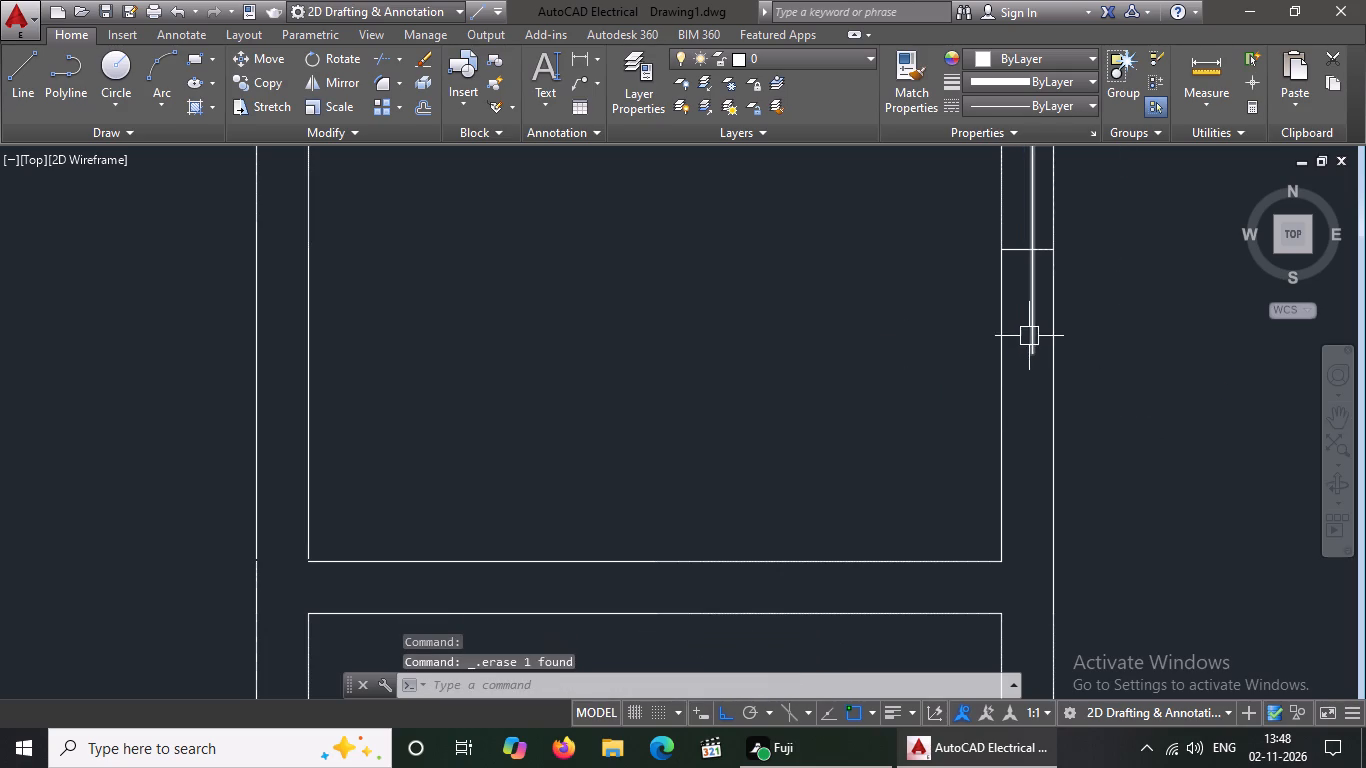
click(1032, 332)
key(Delete)
drag(936, 240, 949, 240)
click(1131, 301)
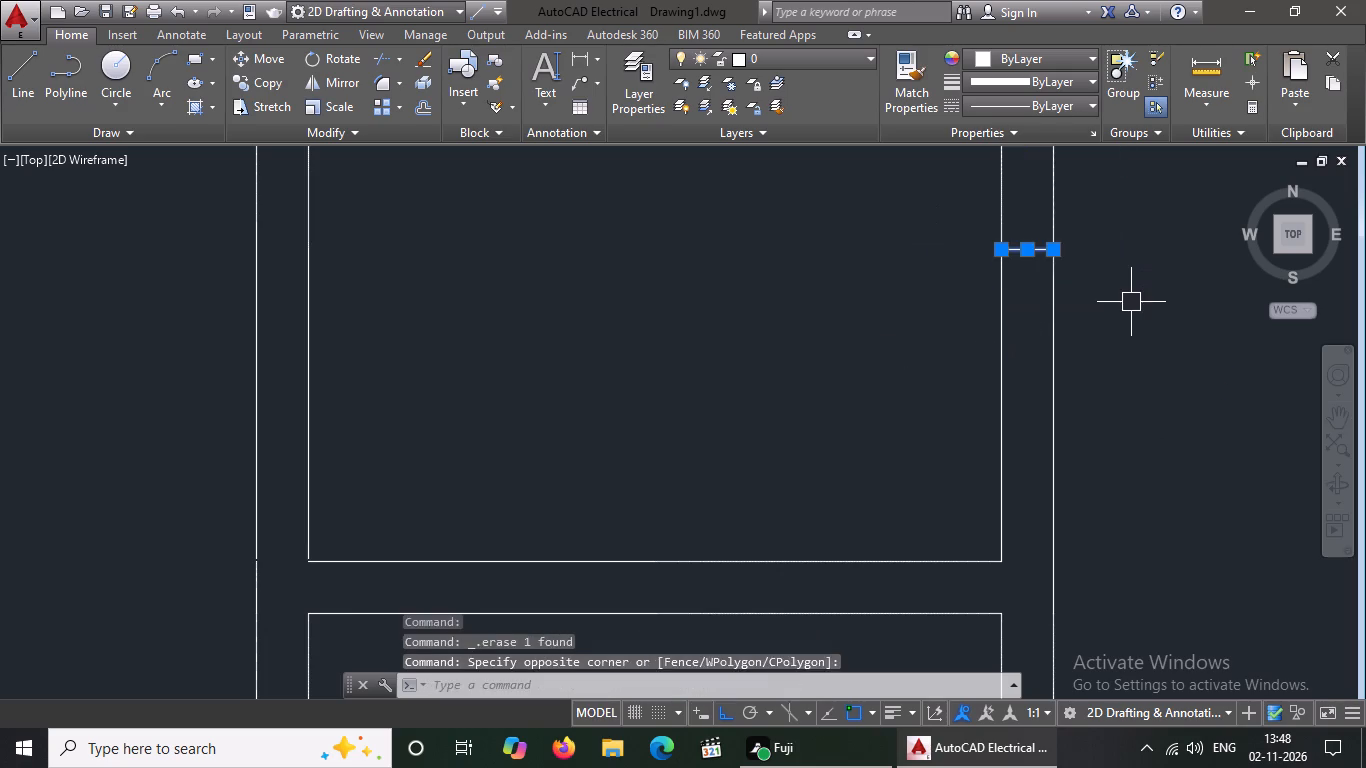
key(Delete)
Erase the upper end lines and the remaining upper projection outline of the unlabelled copied bedroom's outer-wall window.
scroll(1102, 322, down, 2)
click(1010, 250)
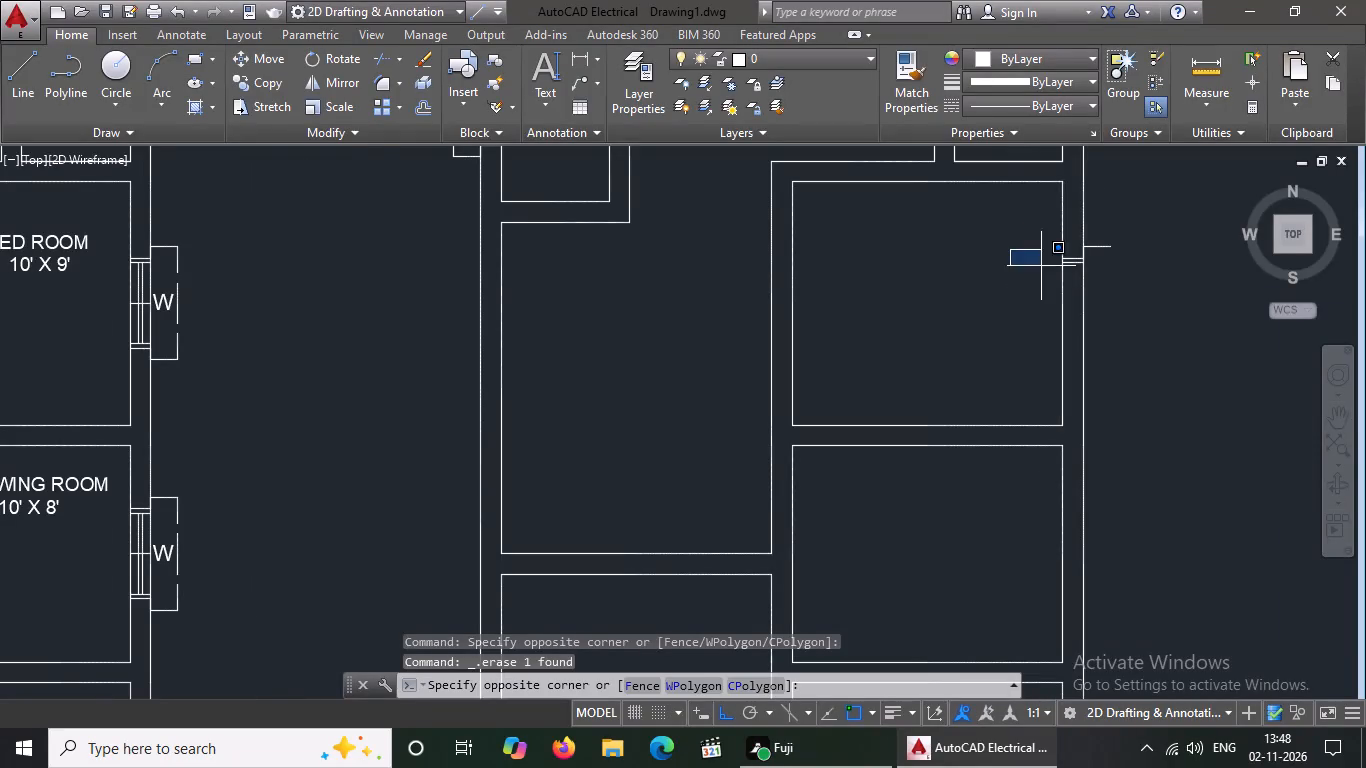
scroll(1041, 266, up, 2)
click(1042, 266)
click(1115, 257)
key(Delete)
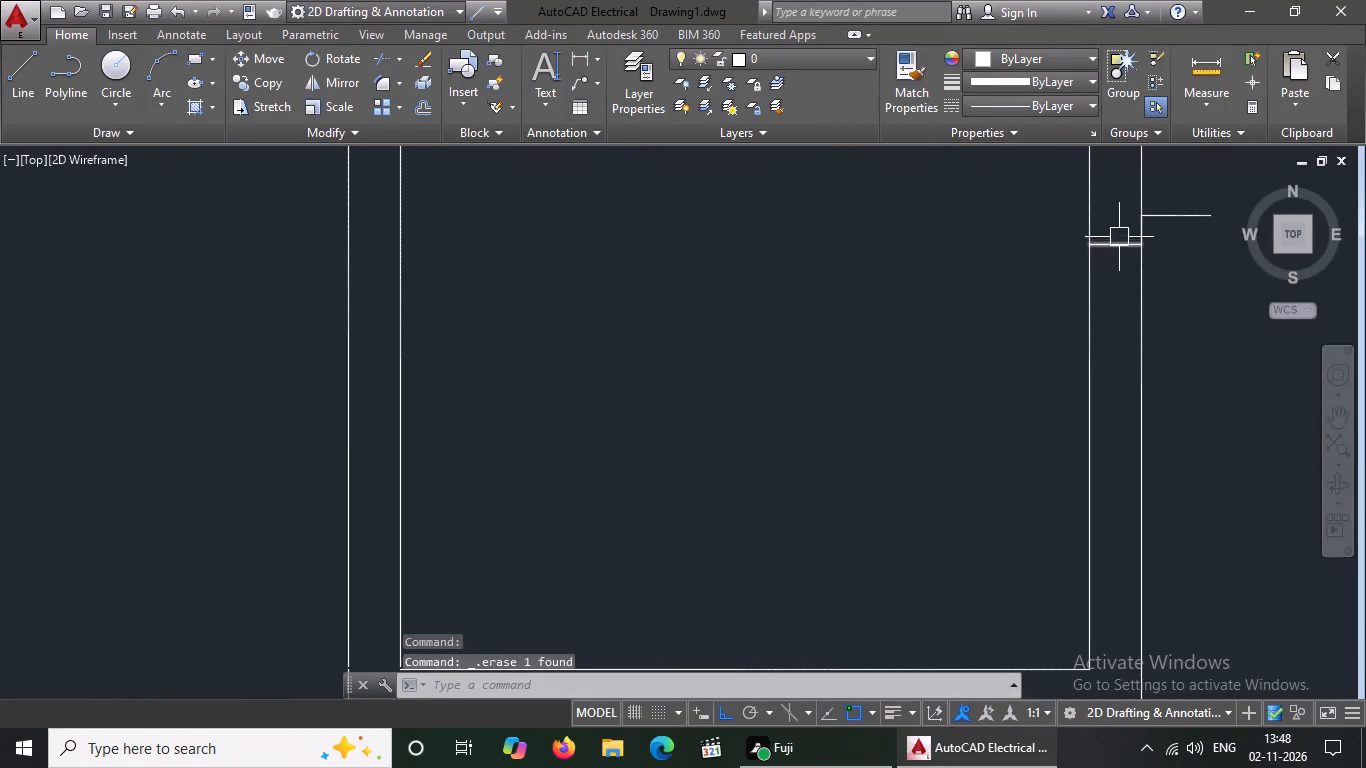
click(1119, 237)
key(Delete)
click(1101, 190)
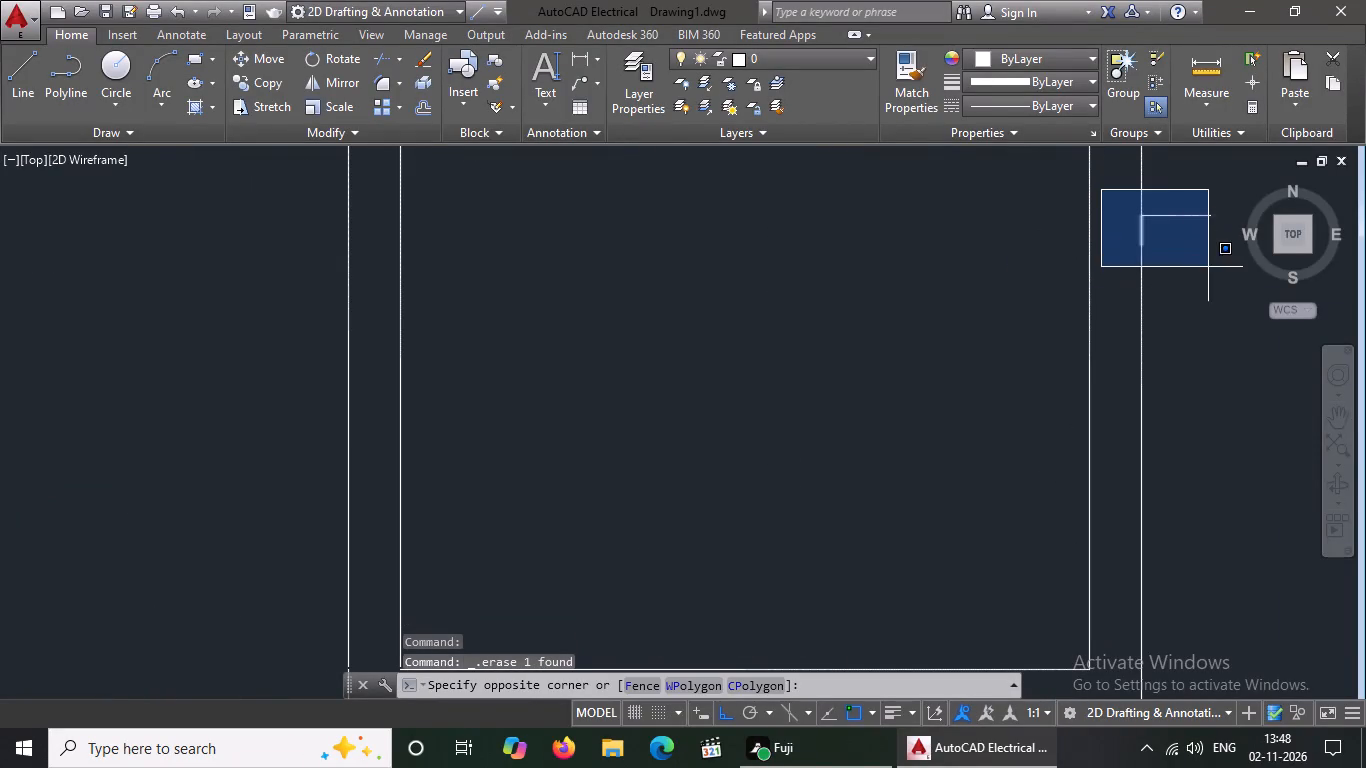
scroll(1210, 261, down, 2)
click(1229, 291)
key(Delete)
Erase the BATH 4' X 6'6" label, the D1 label and the door from the copied plan's larger bath.
scroll(1066, 382, down, 3)
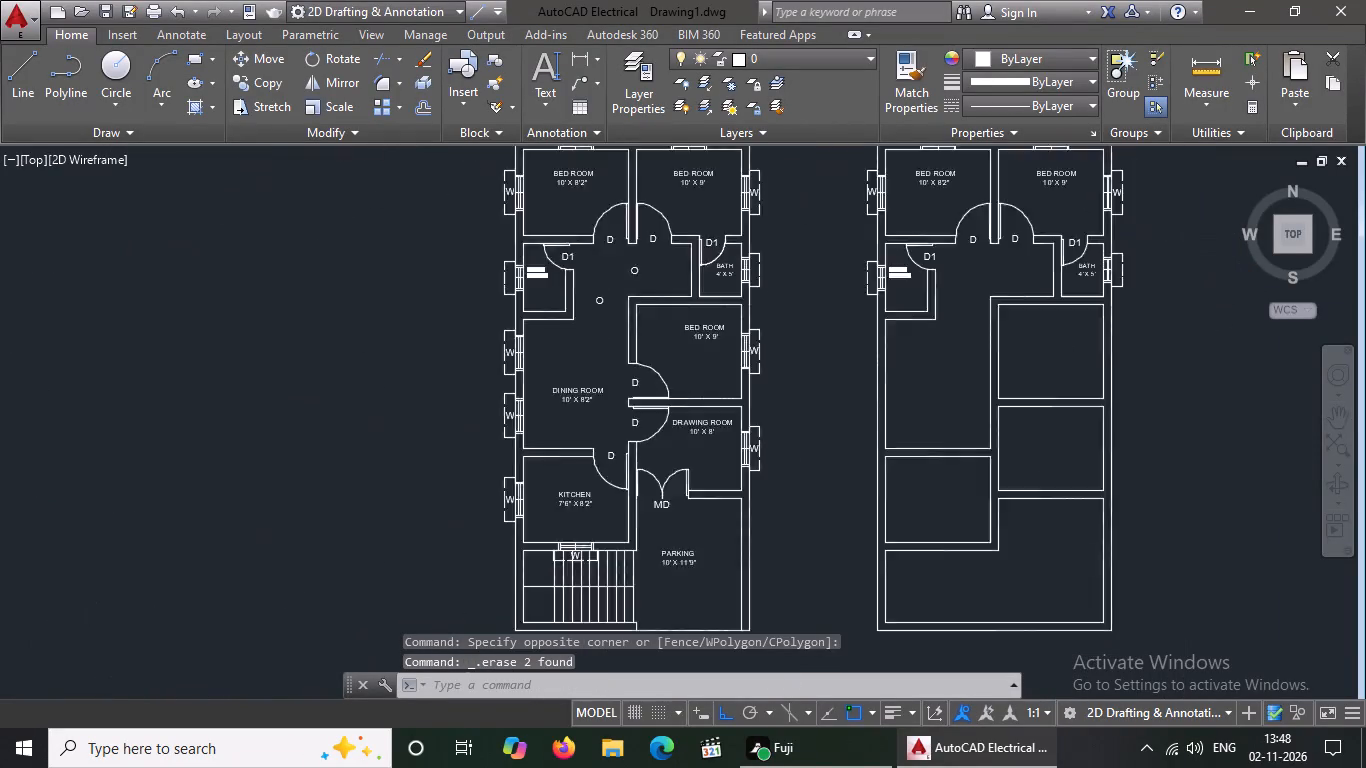
scroll(1001, 304, up, 2)
click(872, 337)
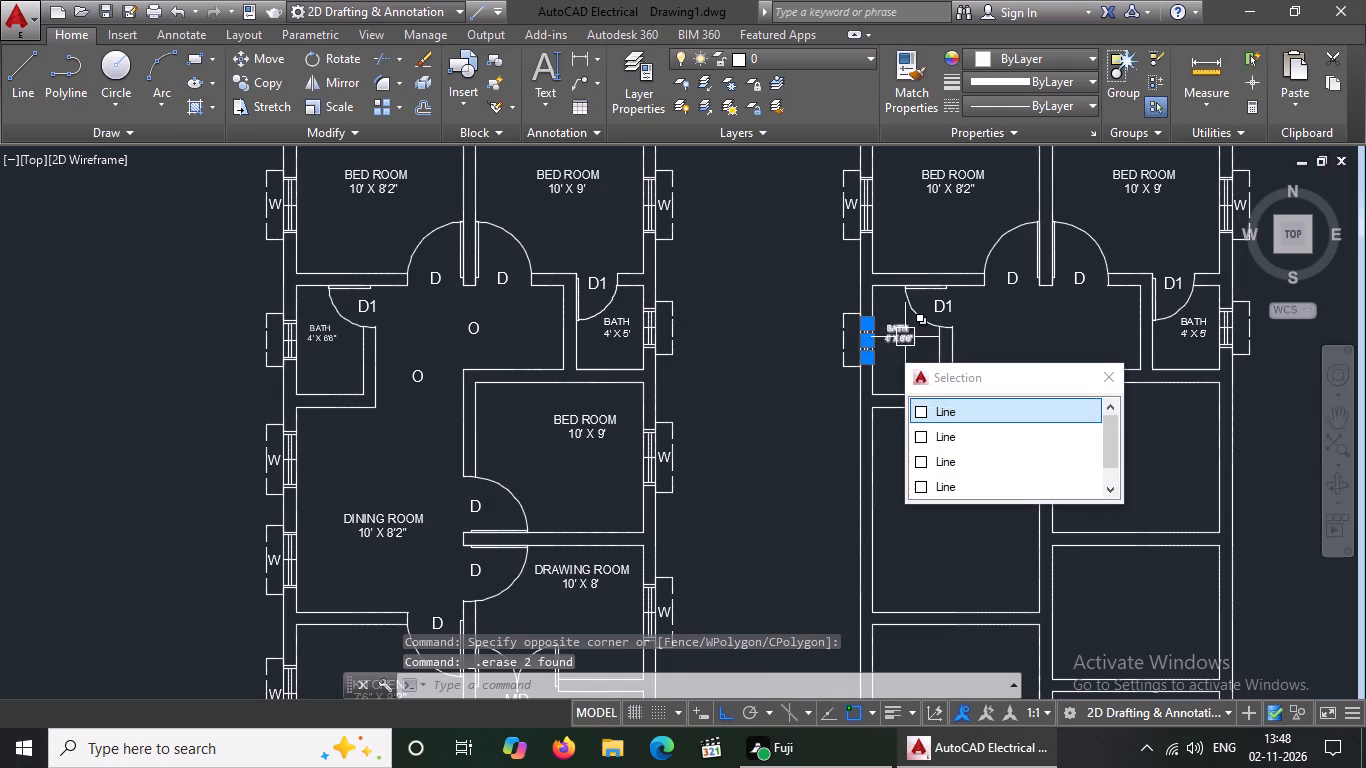
scroll(906, 337, up, 2)
key(Escape)
click(915, 334)
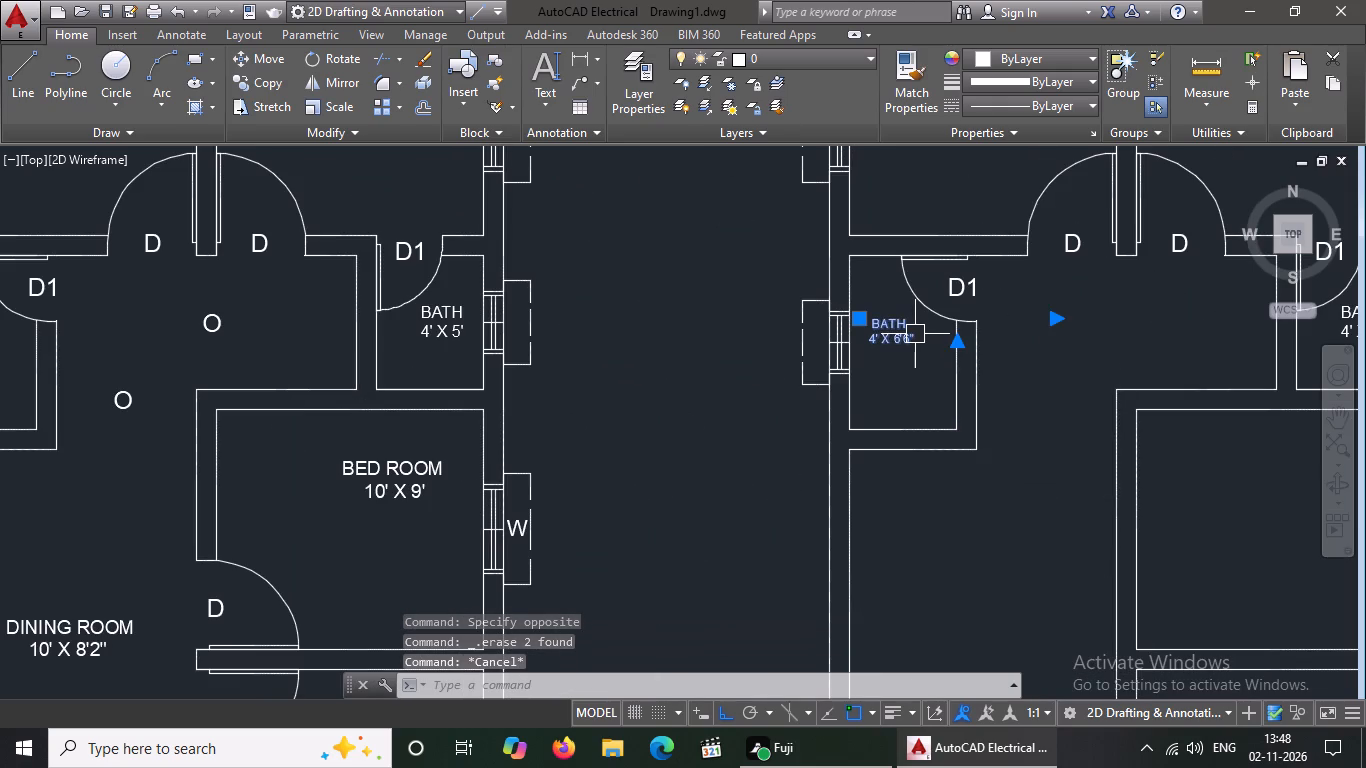
key(Delete)
click(962, 290)
key(Delete)
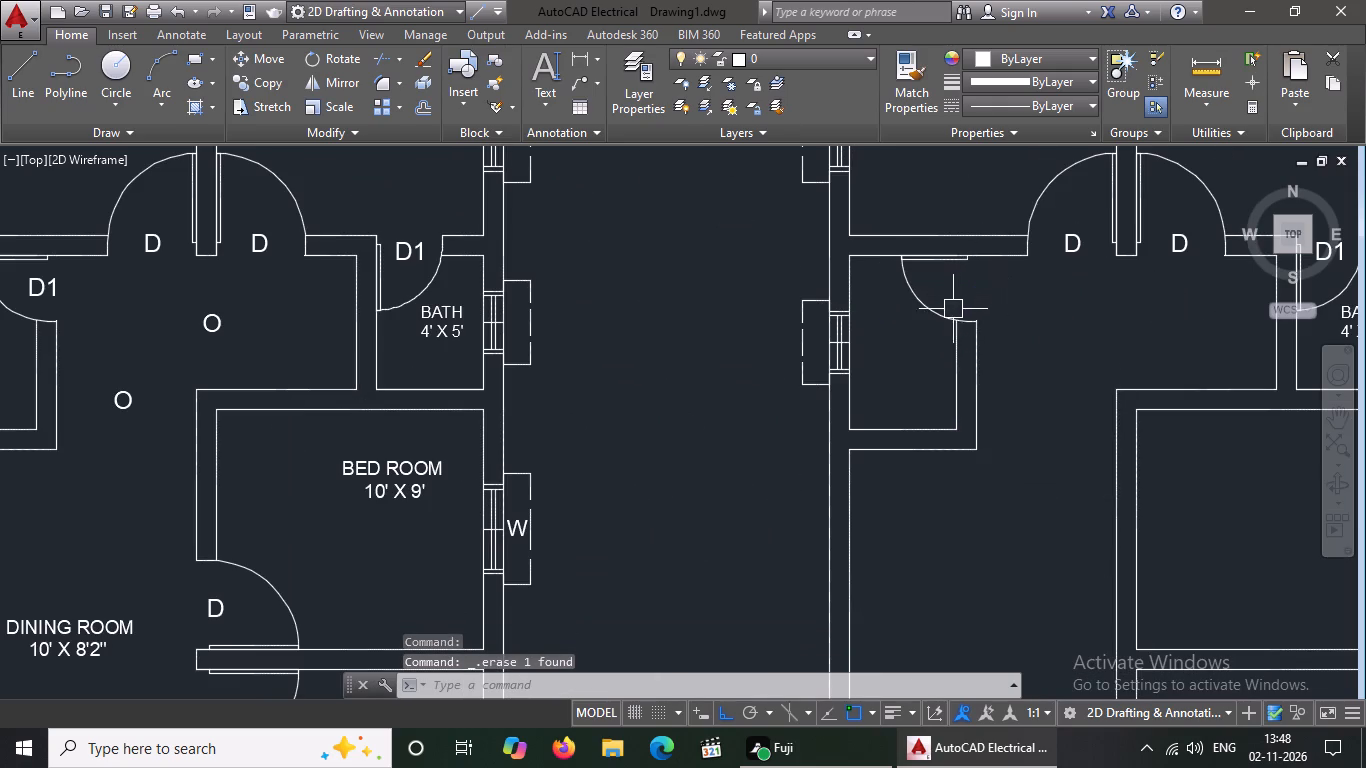
click(950, 314)
key(Delete)
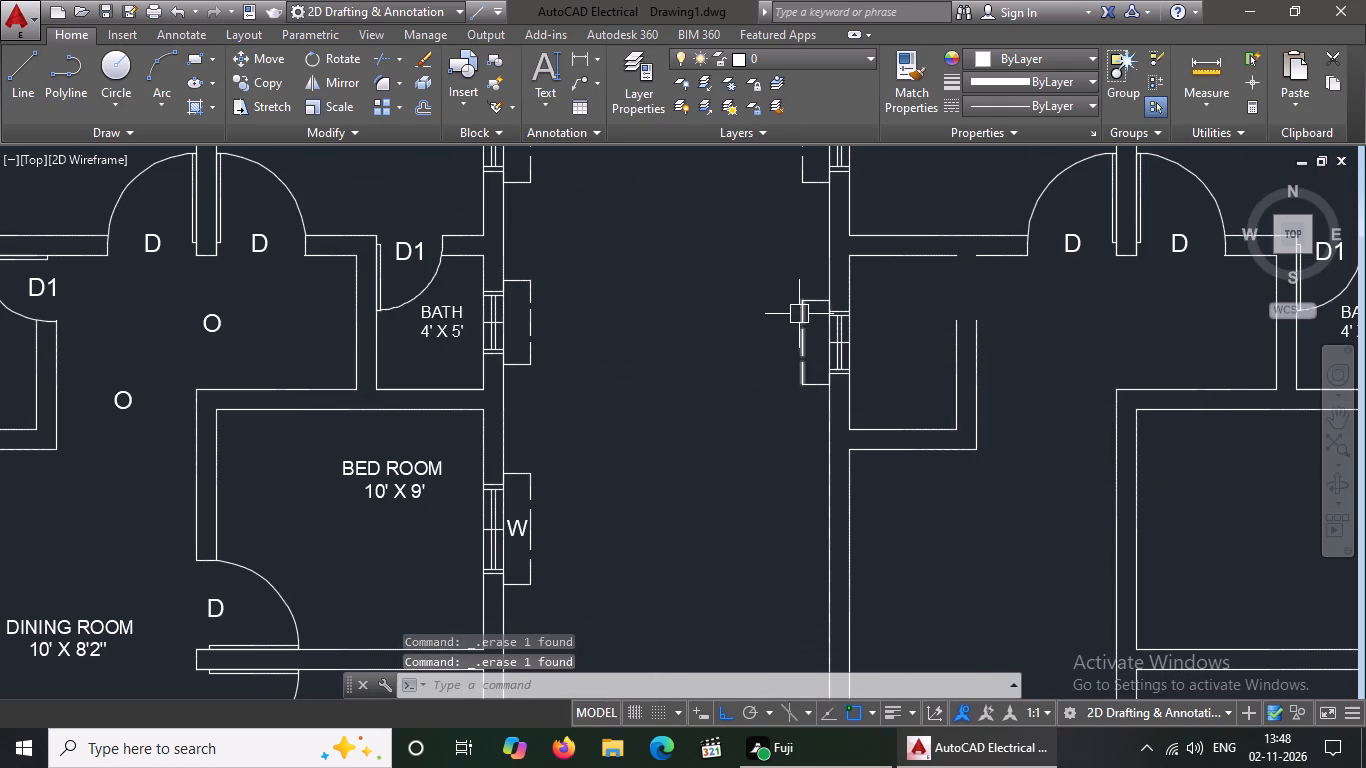
Erase the dashed outer line and the upper and lower projection outlines of that copied bath's outer-wall window.
click(802, 309)
key(Delete)
click(810, 294)
key(Delete)
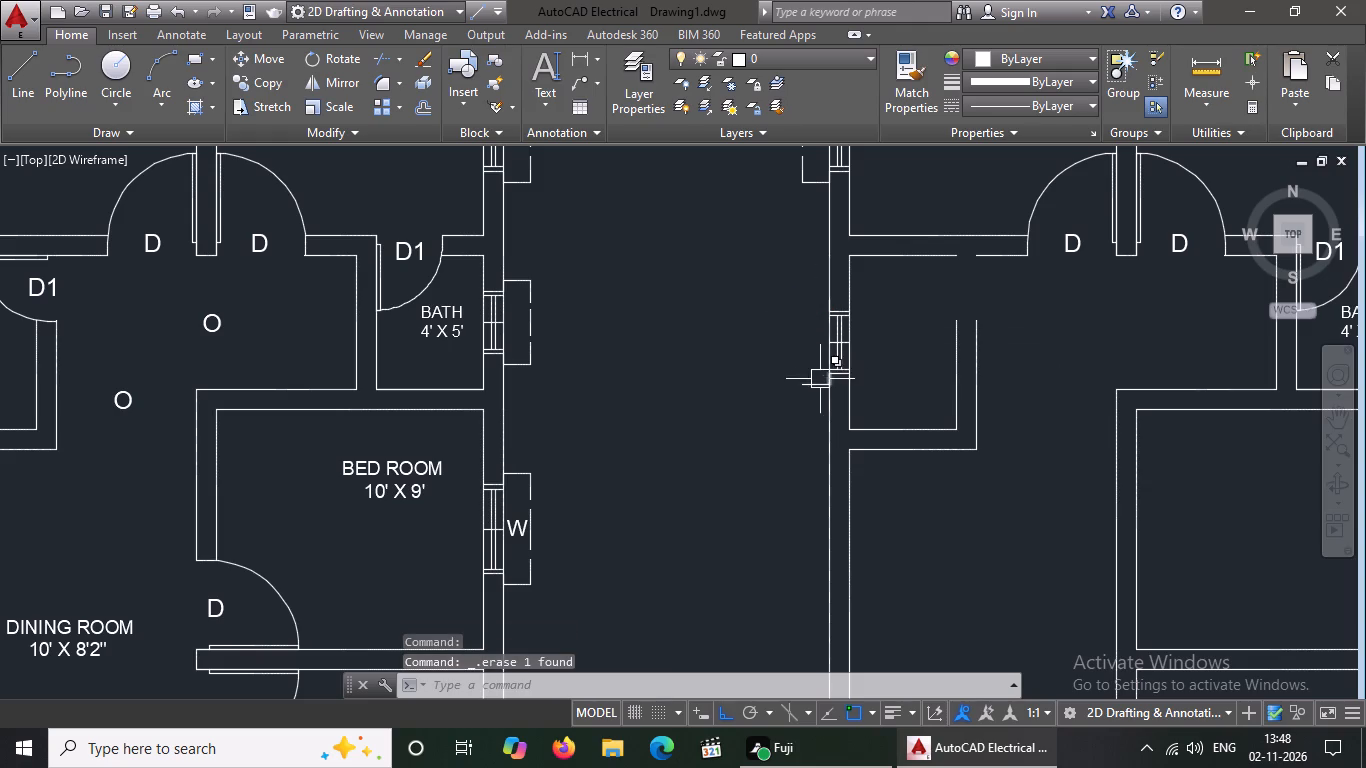
click(819, 379)
key(Delete)
Erase the lower and upper end lines of the same copied bath window within the outer wall.
click(787, 375)
click(902, 395)
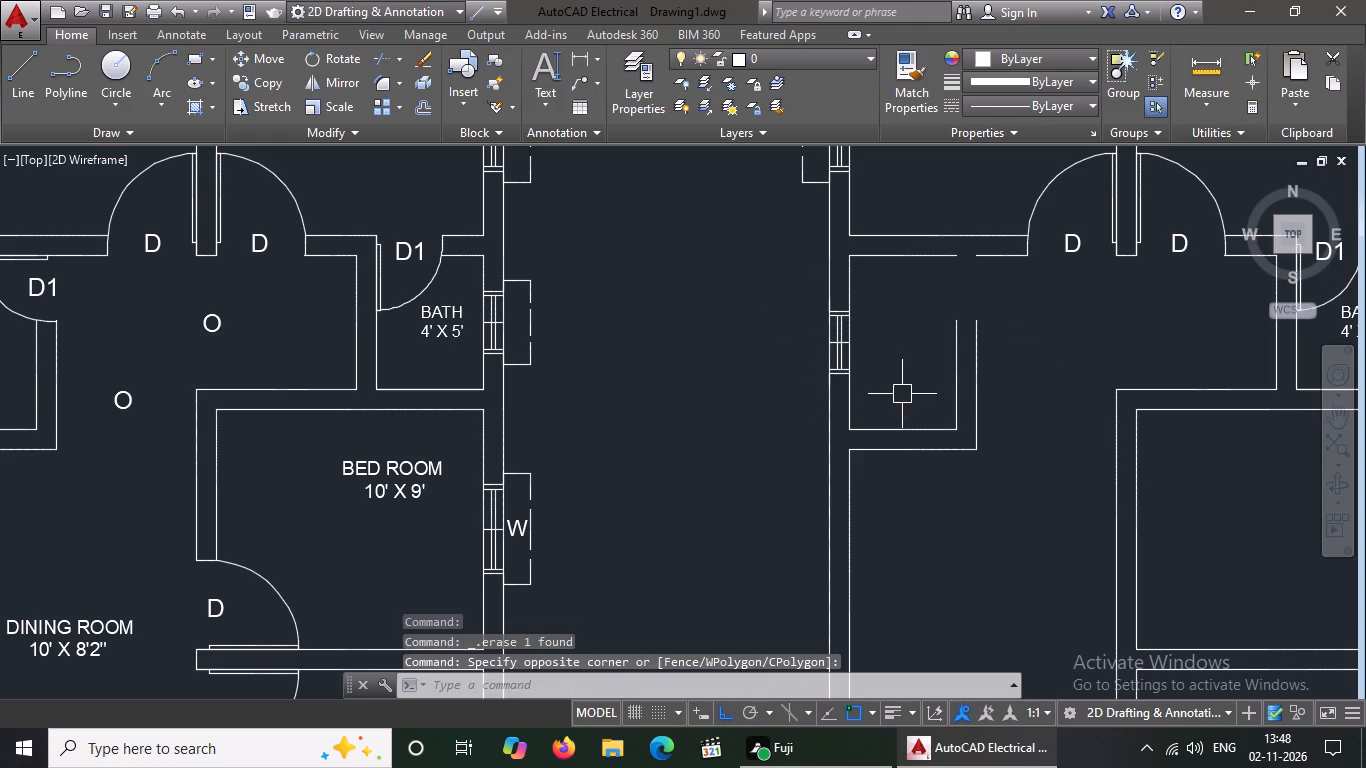
key(Delete)
drag(782, 360, 816, 367)
click(897, 393)
key(Delete)
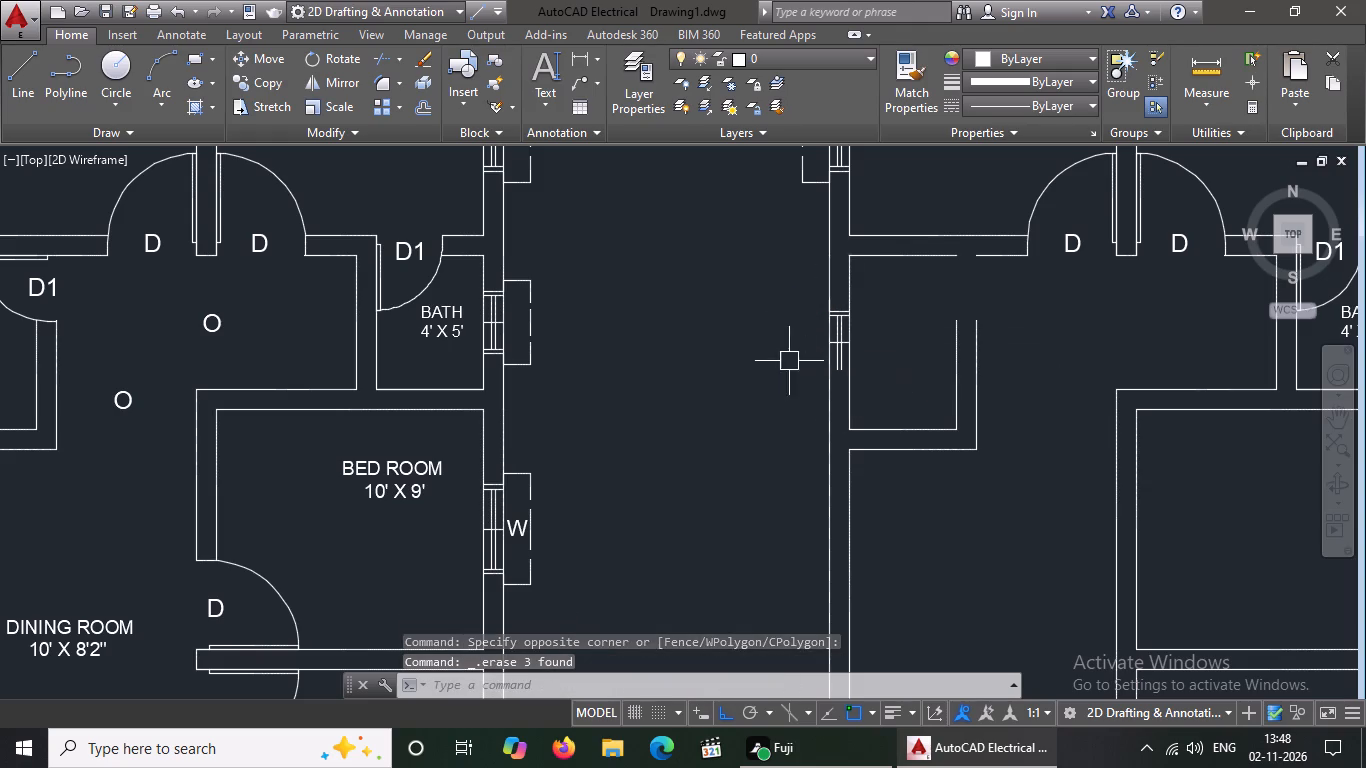
drag(783, 270, 793, 277)
click(888, 332)
key(Delete)
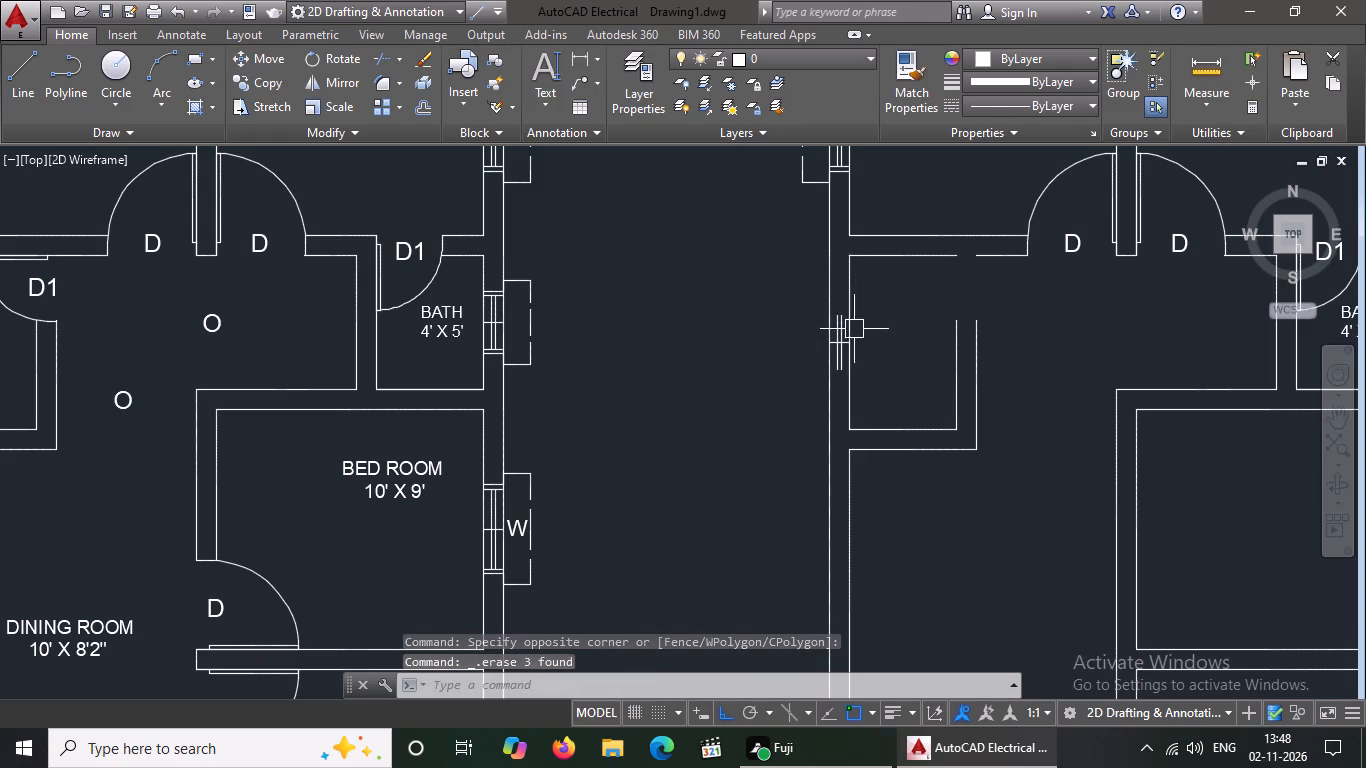
Erase the two glazing lines and the centre cross line of the same copied bath window.
scroll(845, 331, up, 2)
click(834, 342)
key(Delete)
click(825, 356)
key(Delete)
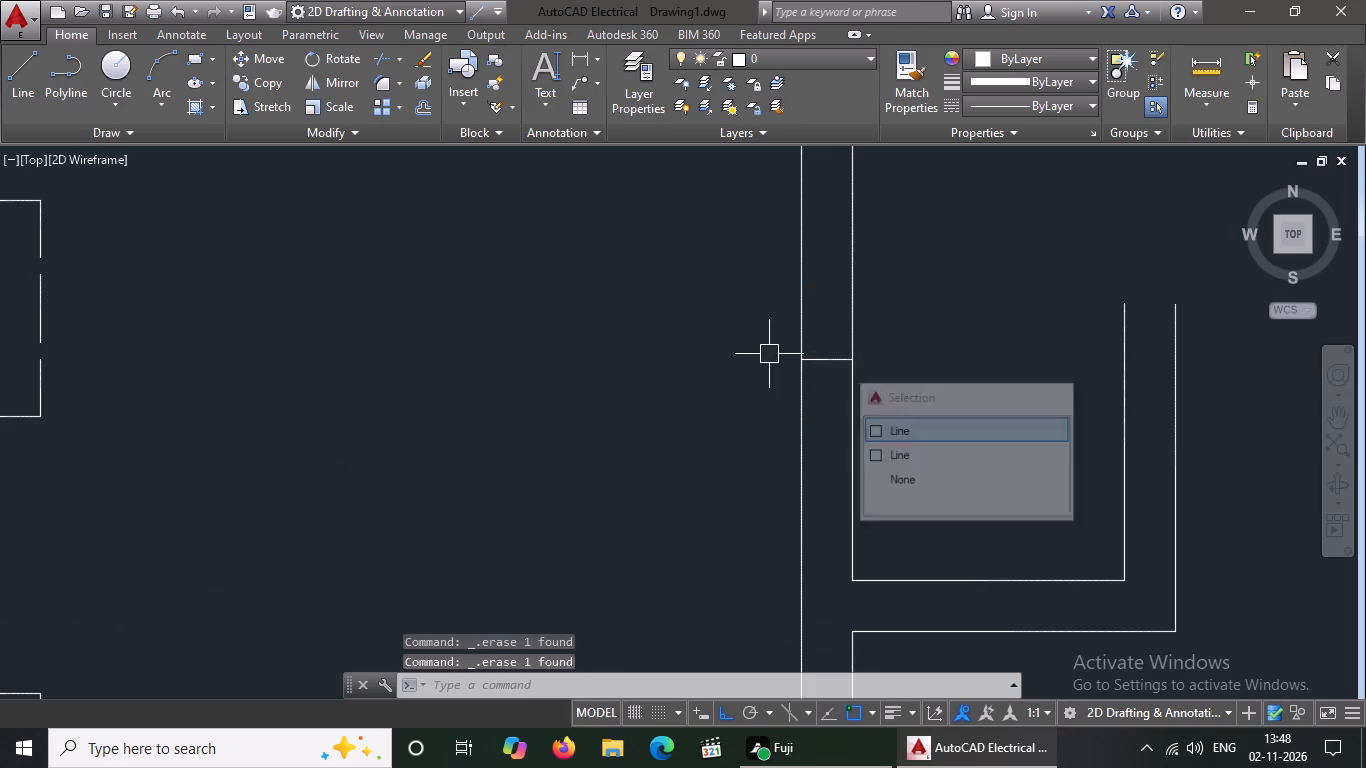
drag(744, 348, 874, 364)
click(890, 369)
key(Delete)
Extend both lines of the copied bath's inner side wall up to the bedroom wall, closing its former D1 door opening.
scroll(911, 361, down, 3)
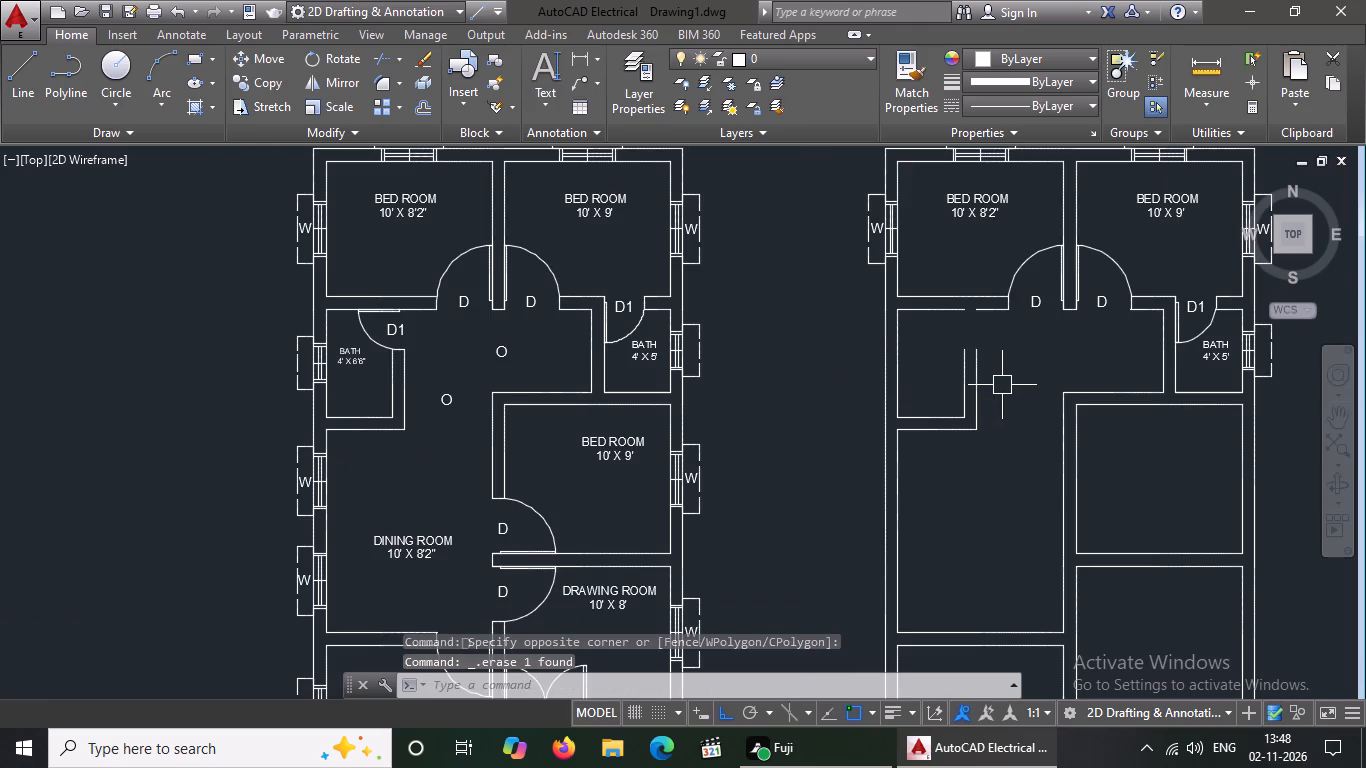
key(Escape)
key(e)
key(x)
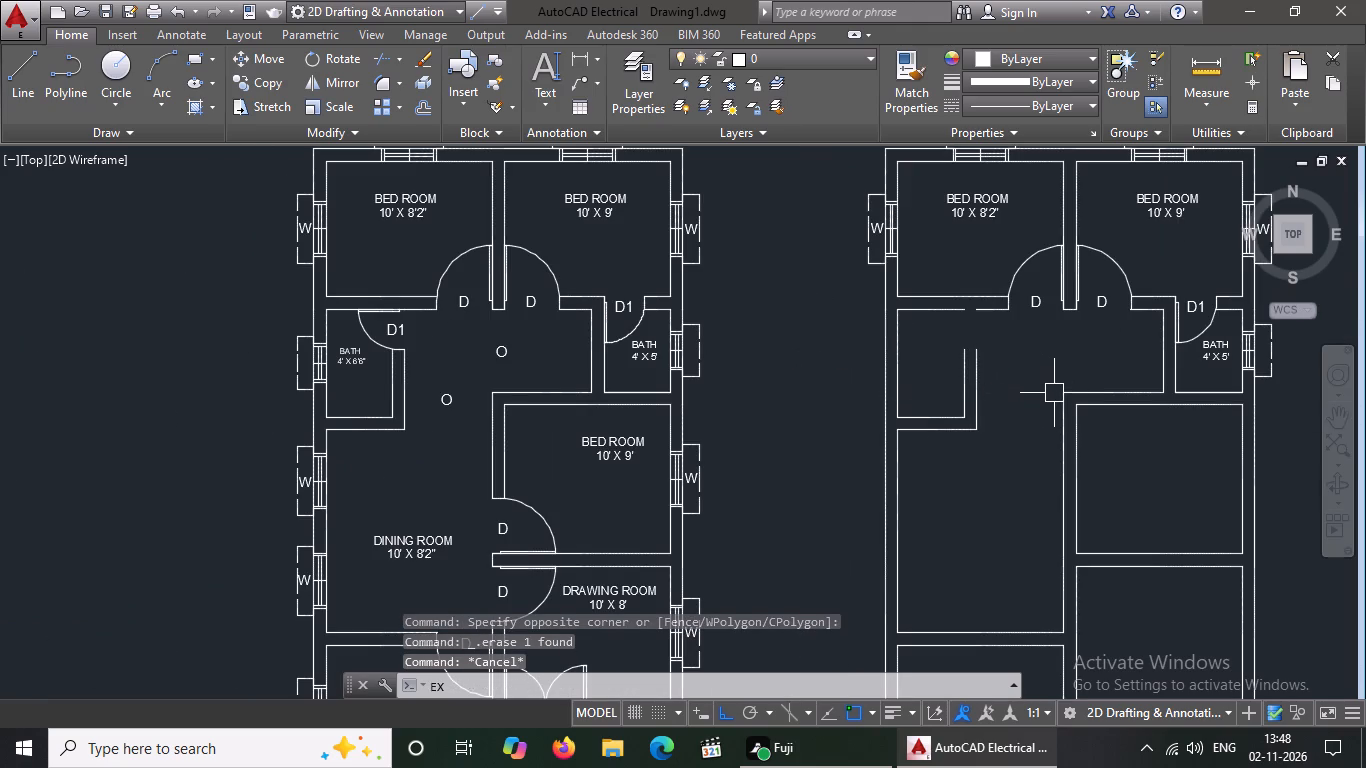
key(space)
key(space)
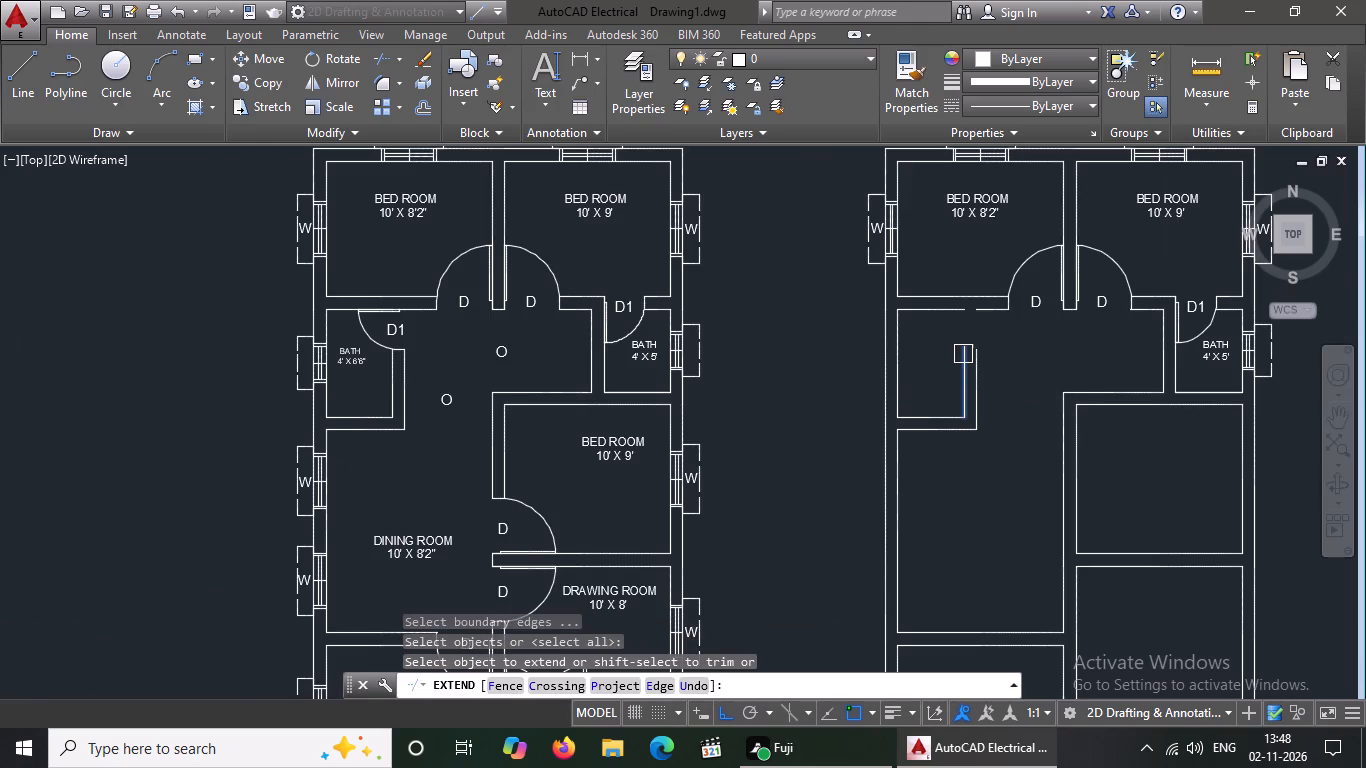
drag(963, 354, 979, 355)
click(981, 368)
click(968, 367)
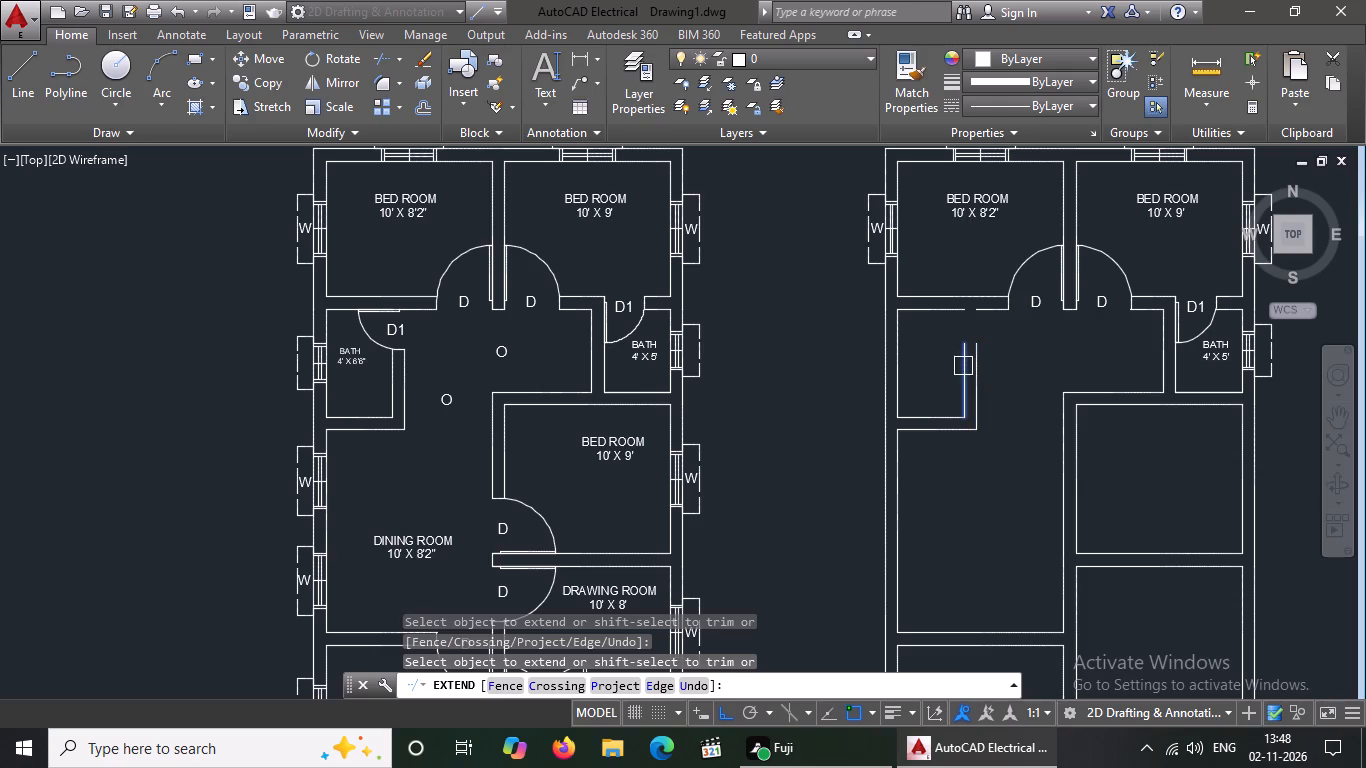
click(960, 364)
click(979, 351)
click(960, 353)
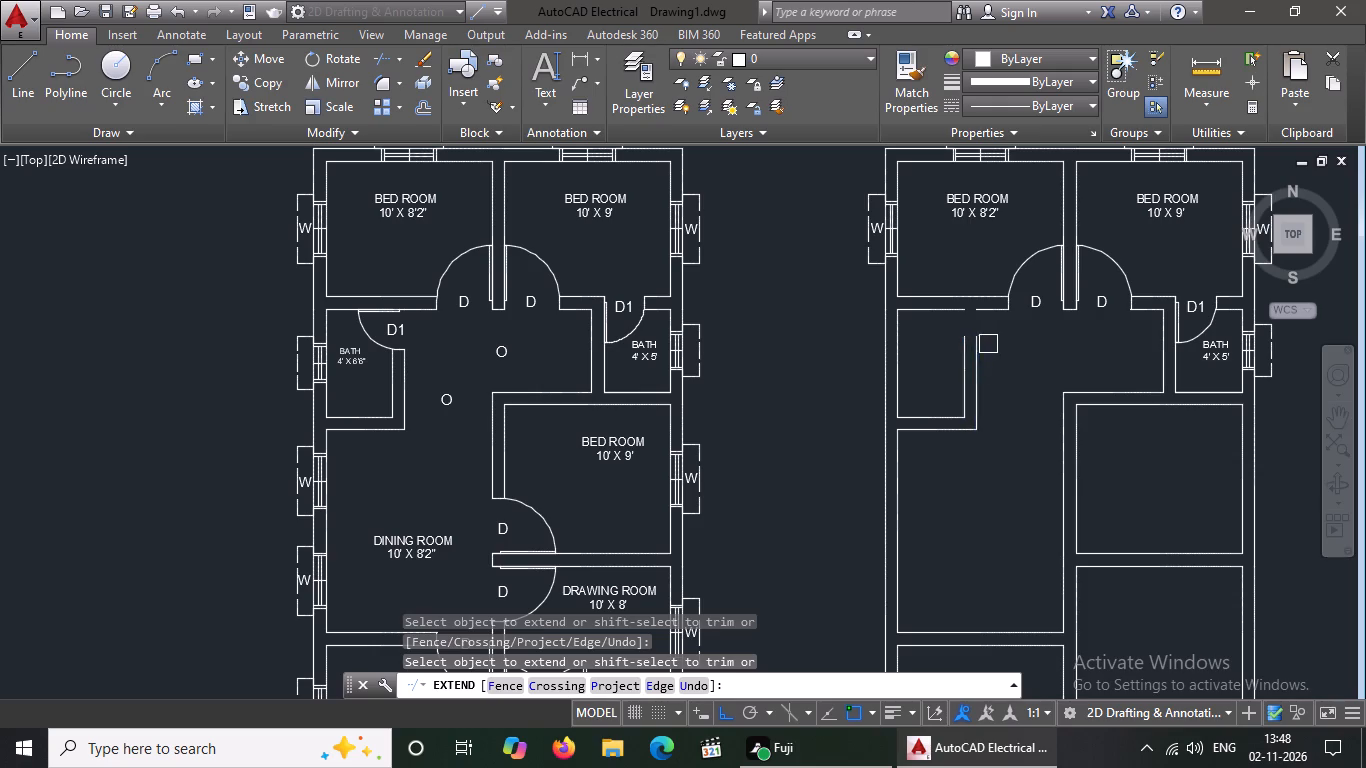
click(982, 348)
click(961, 353)
click(974, 343)
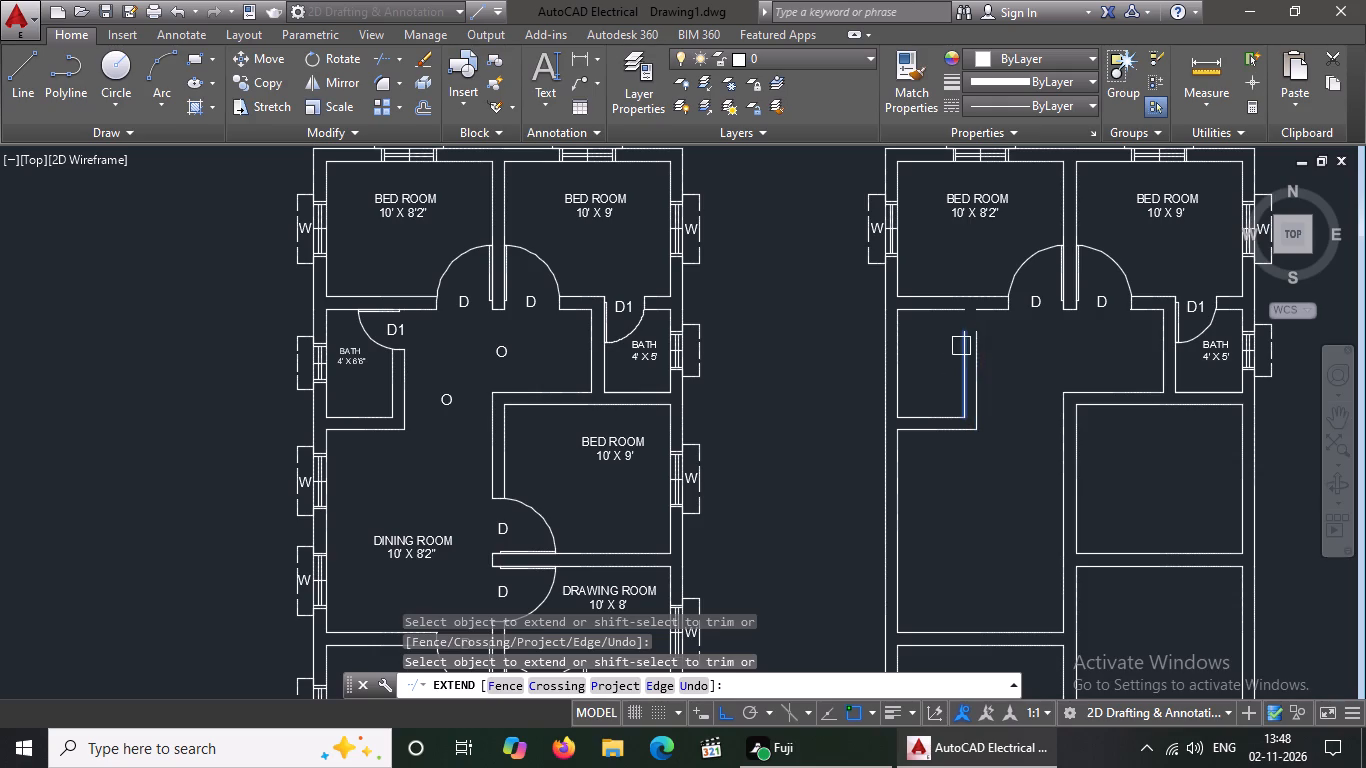
click(962, 345)
click(976, 339)
click(958, 351)
click(986, 331)
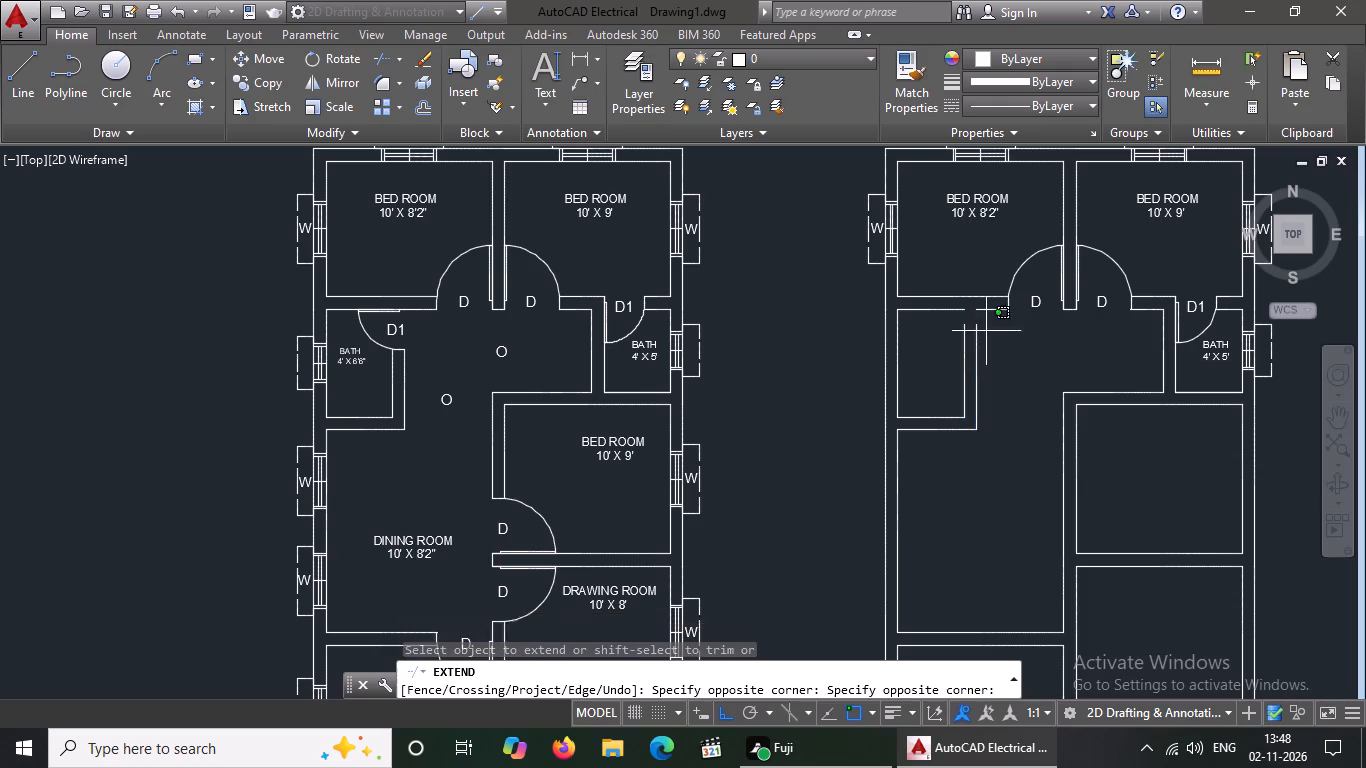
click(959, 348)
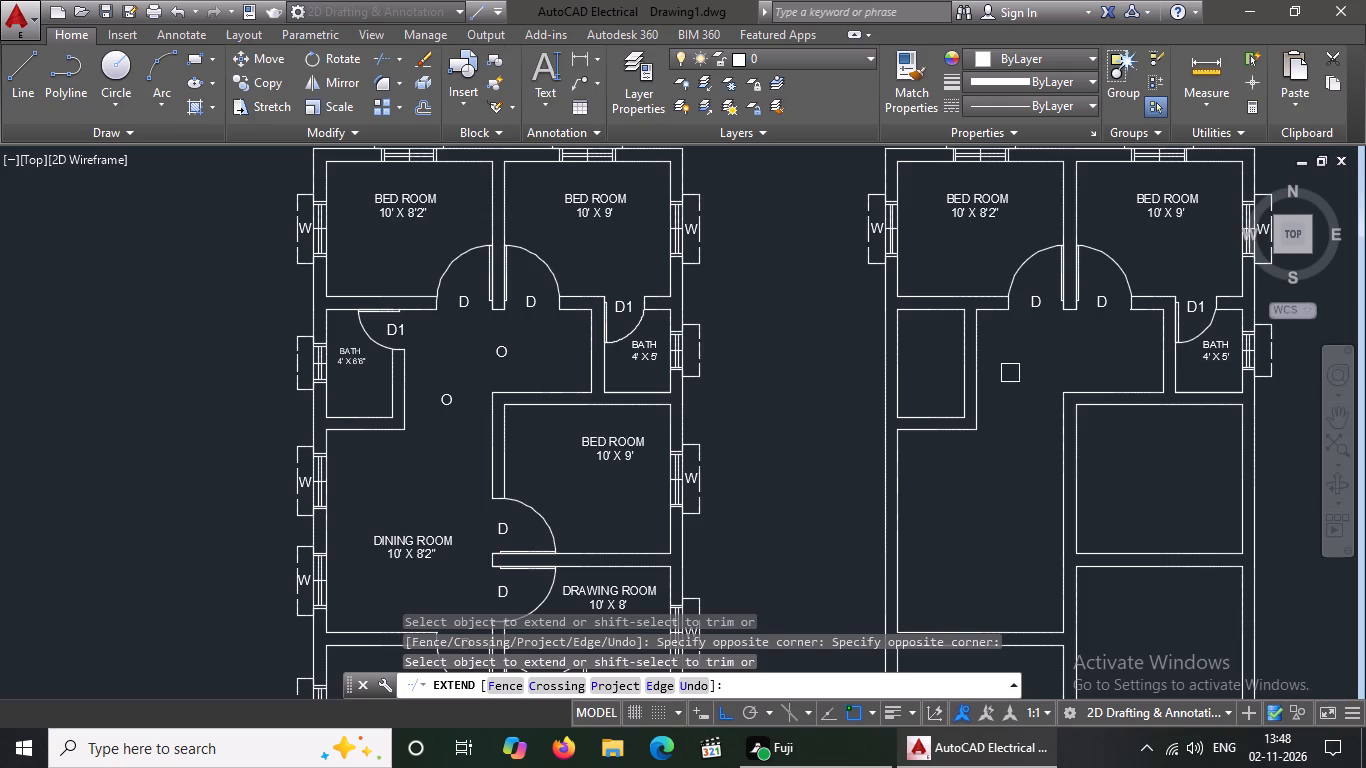
key(Escape)
Erase the D labels and door swings of the copied plan's two upper bedrooms.
click(1029, 305)
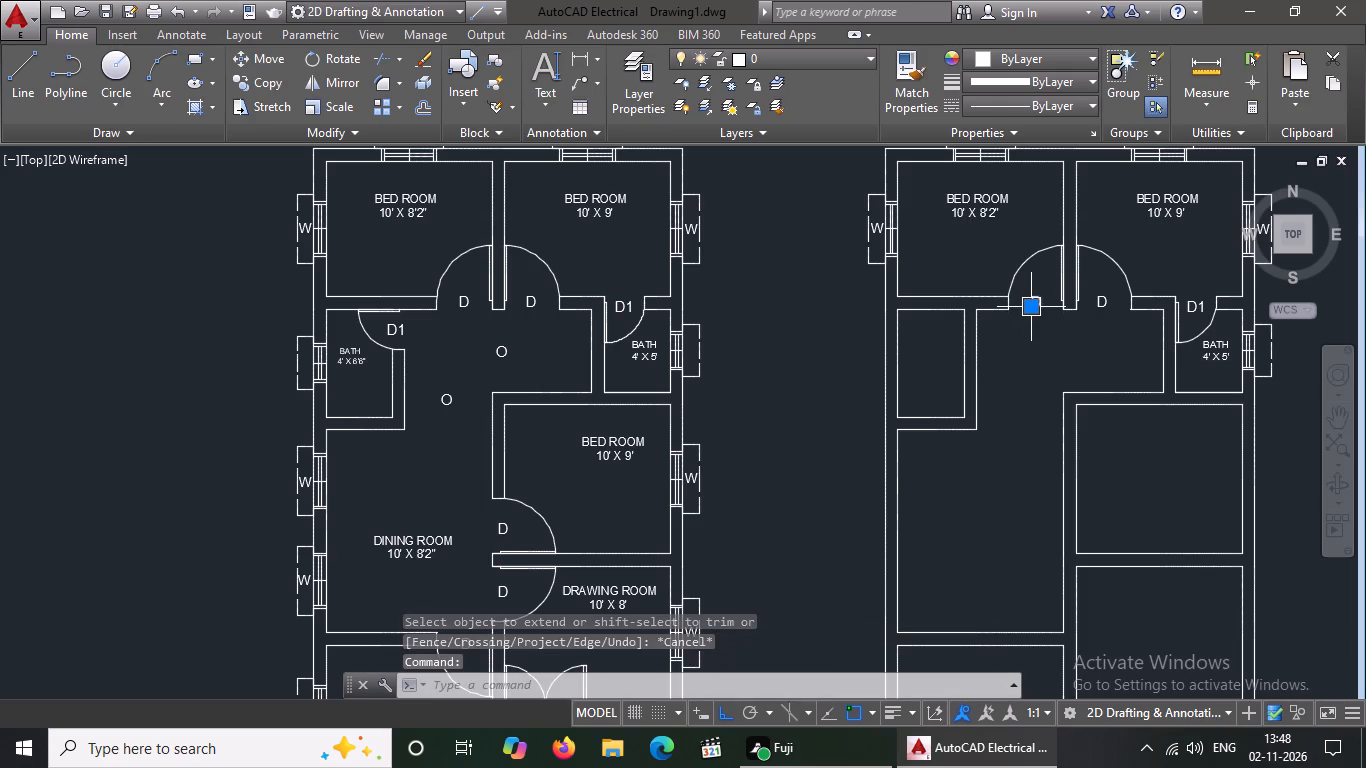
key(Delete)
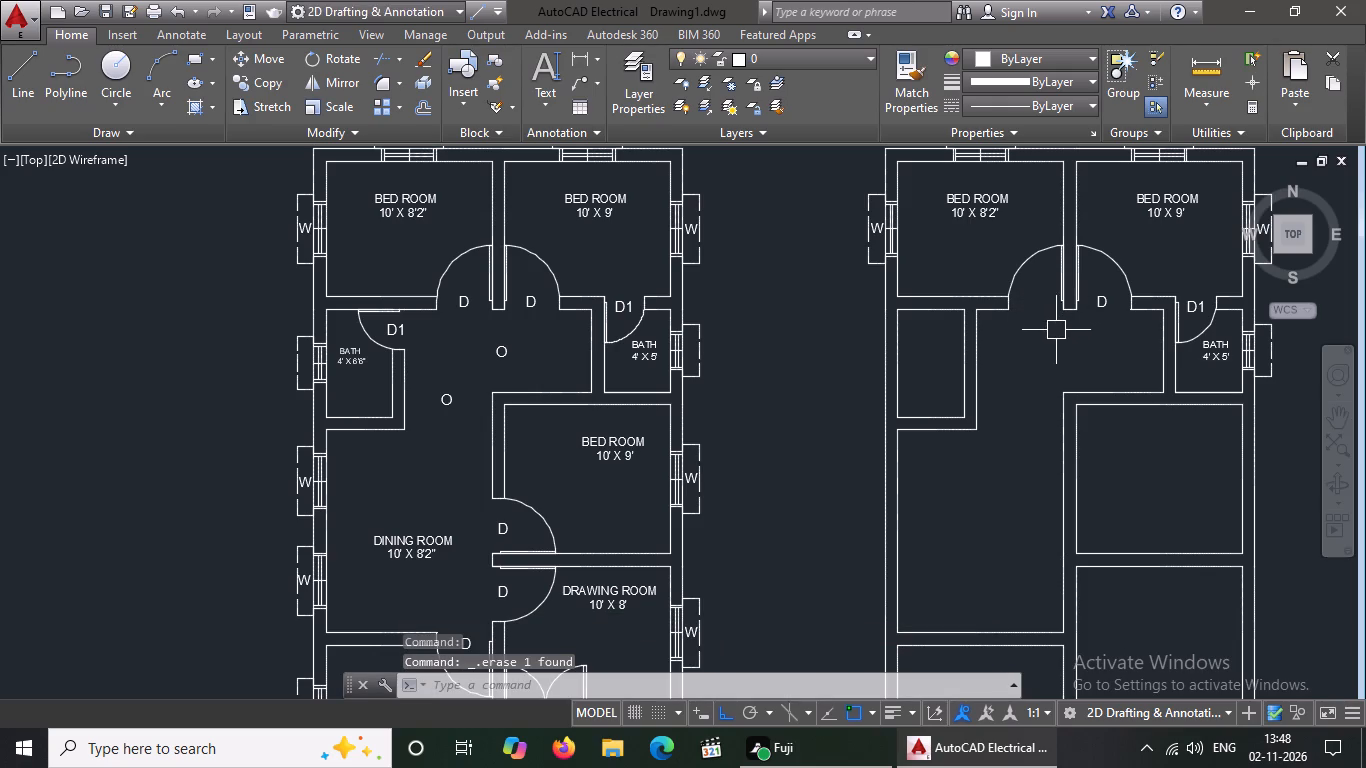
click(1043, 266)
click(1038, 259)
click(1038, 258)
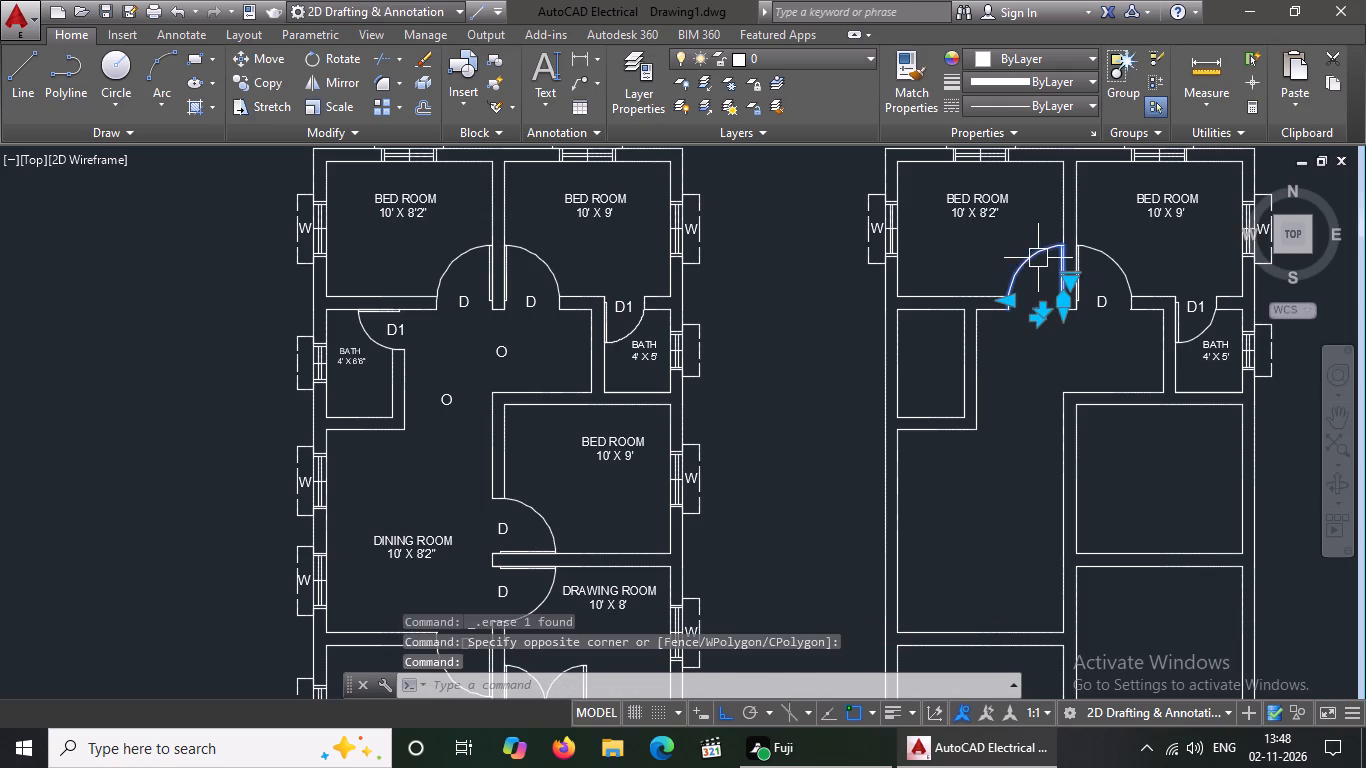
key(Delete)
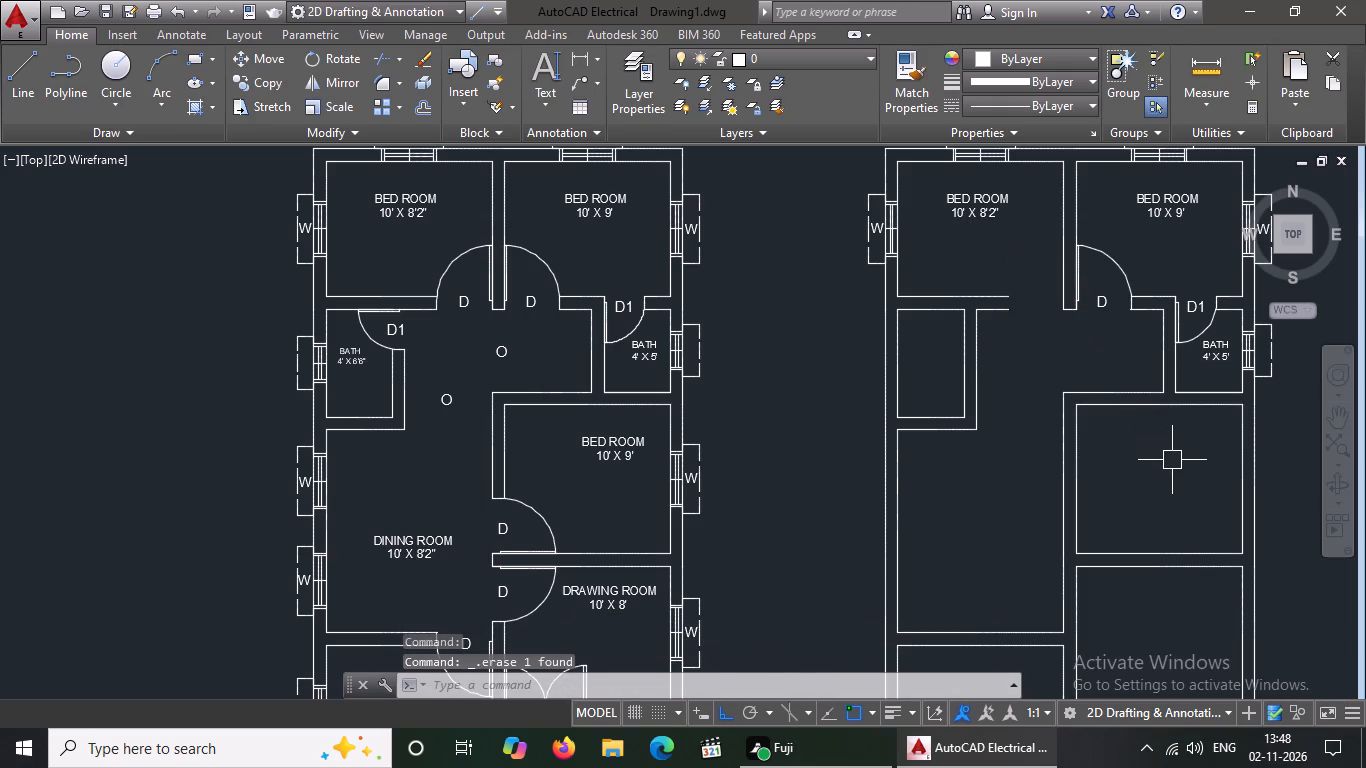
click(1103, 300)
key(Delete)
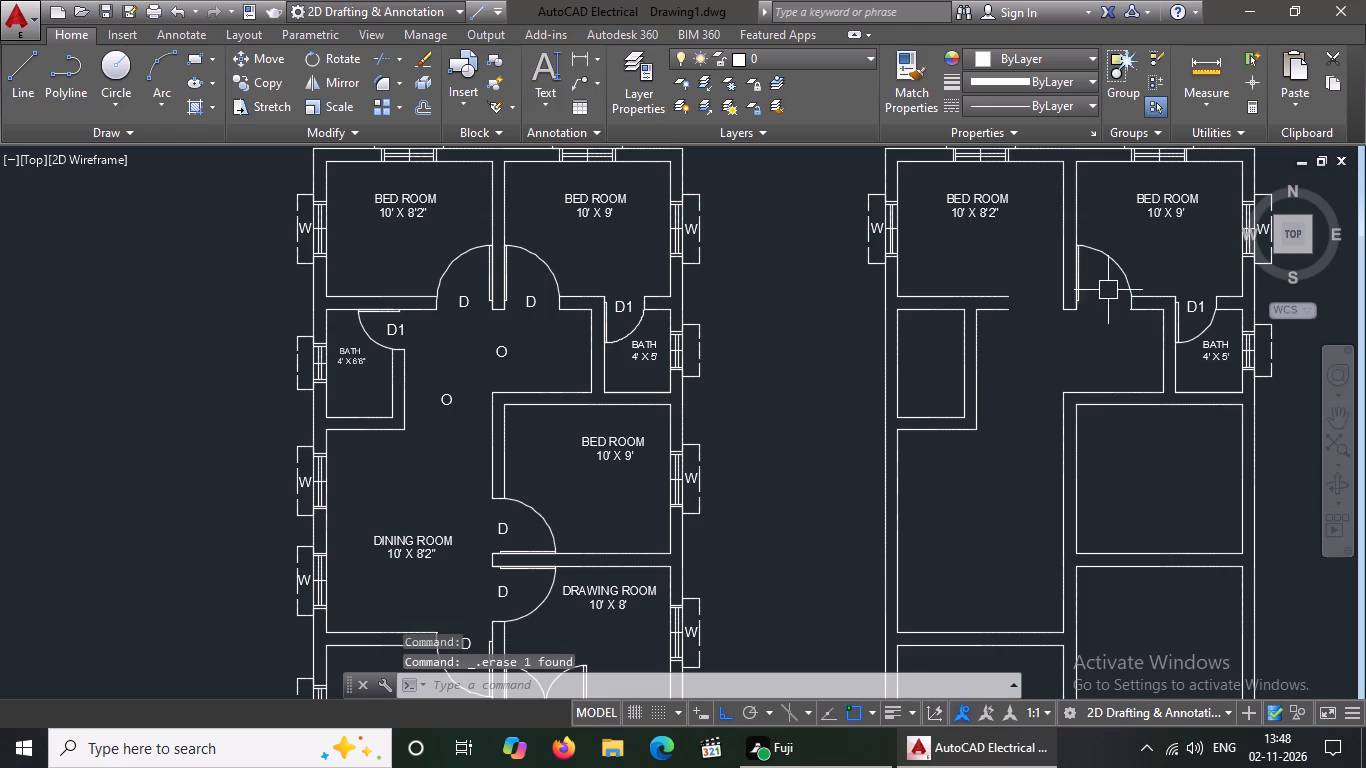
click(1116, 273)
key(Delete)
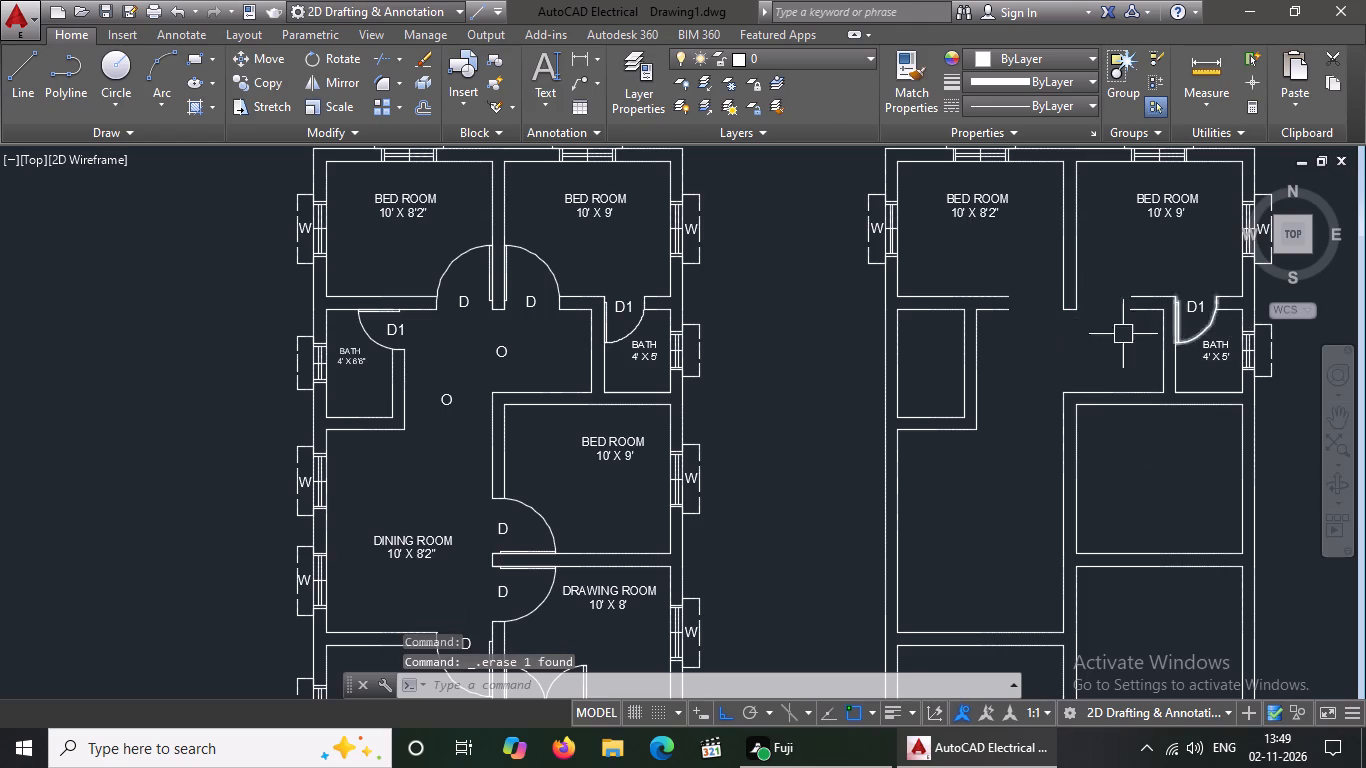
Erase the BATH 4' X 5' label, the D1 label and the door from the copied plan's smaller bath.
scroll(1091, 346, down, 2)
scroll(1146, 347, up, 4)
click(1087, 385)
key(Delete)
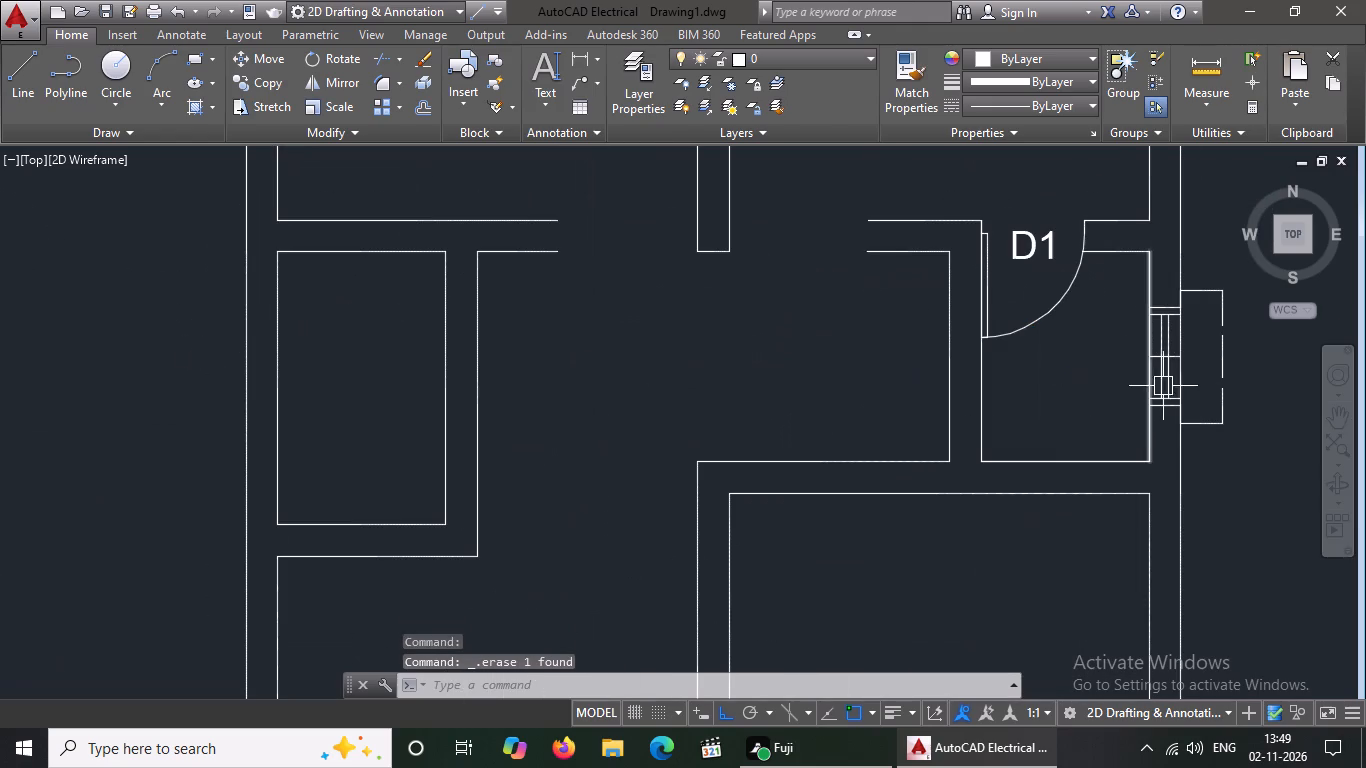
scroll(1188, 406, down, 5)
scroll(1159, 388, up, 4)
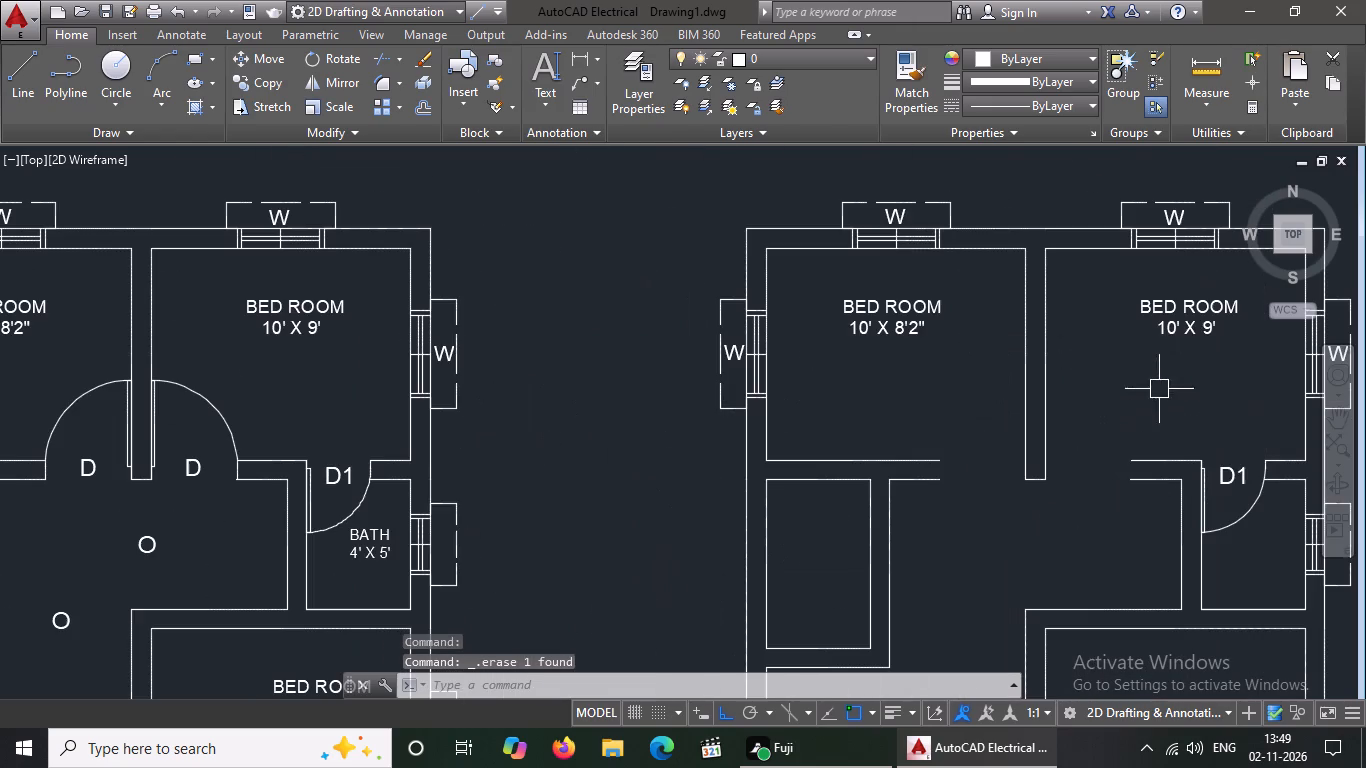
click(1238, 474)
key(Delete)
click(1239, 516)
key(Delete)
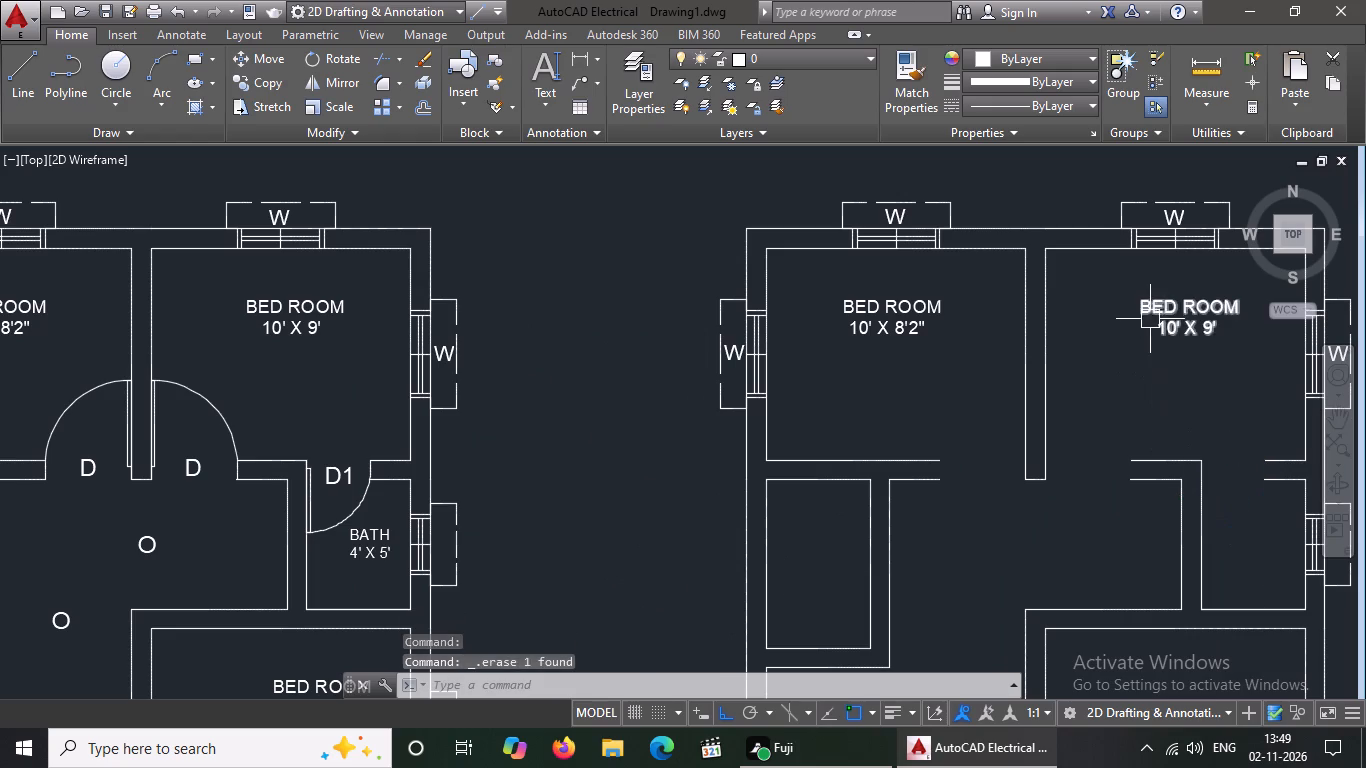
Erase the BED ROOM 10' X 9' and BED ROOM 10' X 8'2" labels from the copied plan's two upper bedrooms.
click(1156, 320)
key(Delete)
click(917, 327)
scroll(905, 326, down, 3)
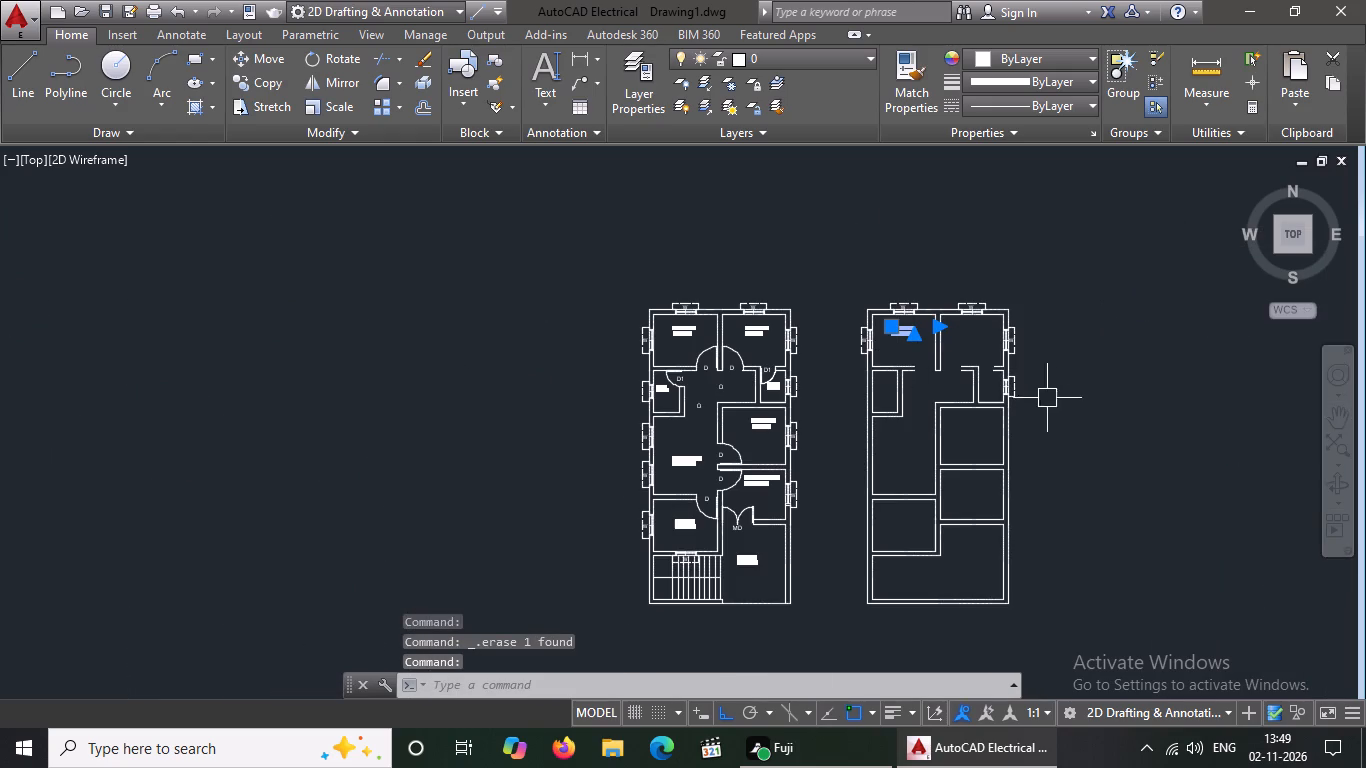
key(Escape)
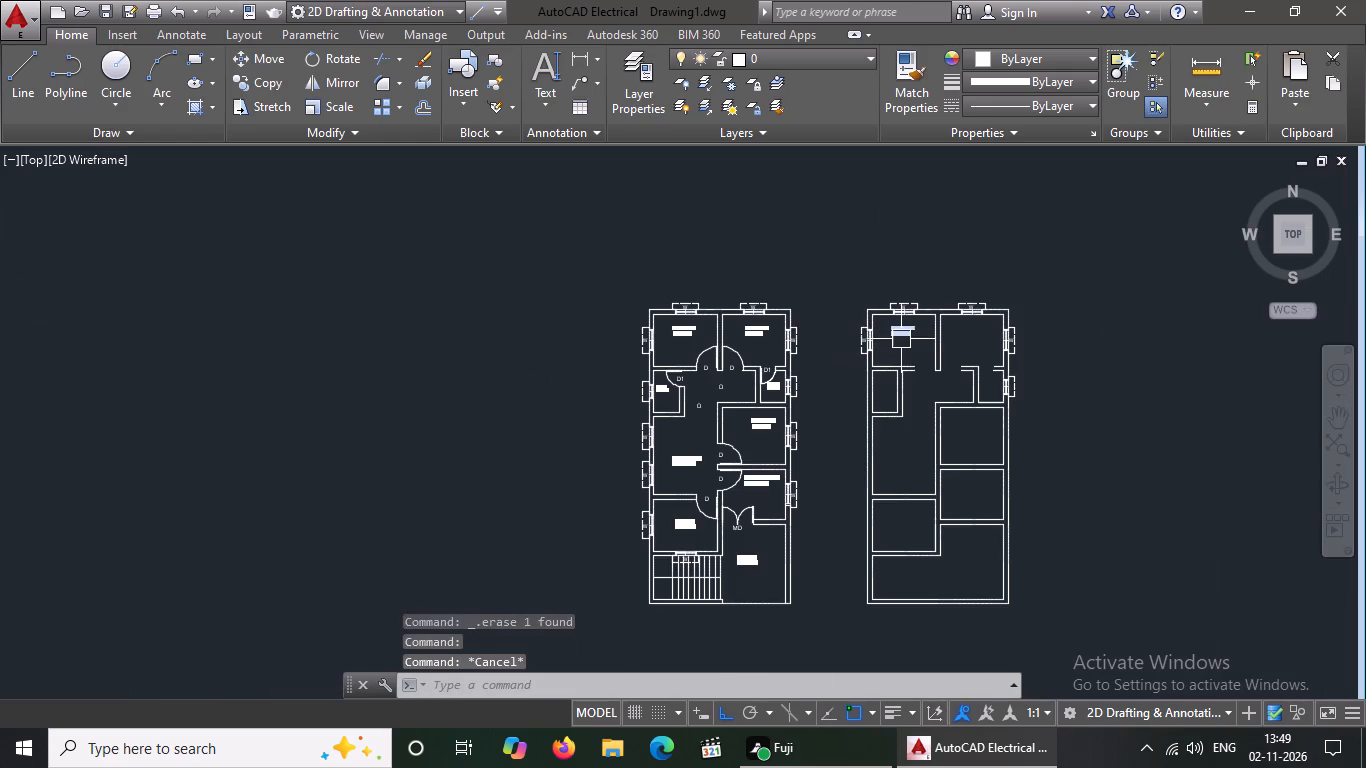
click(905, 341)
key(Delete)
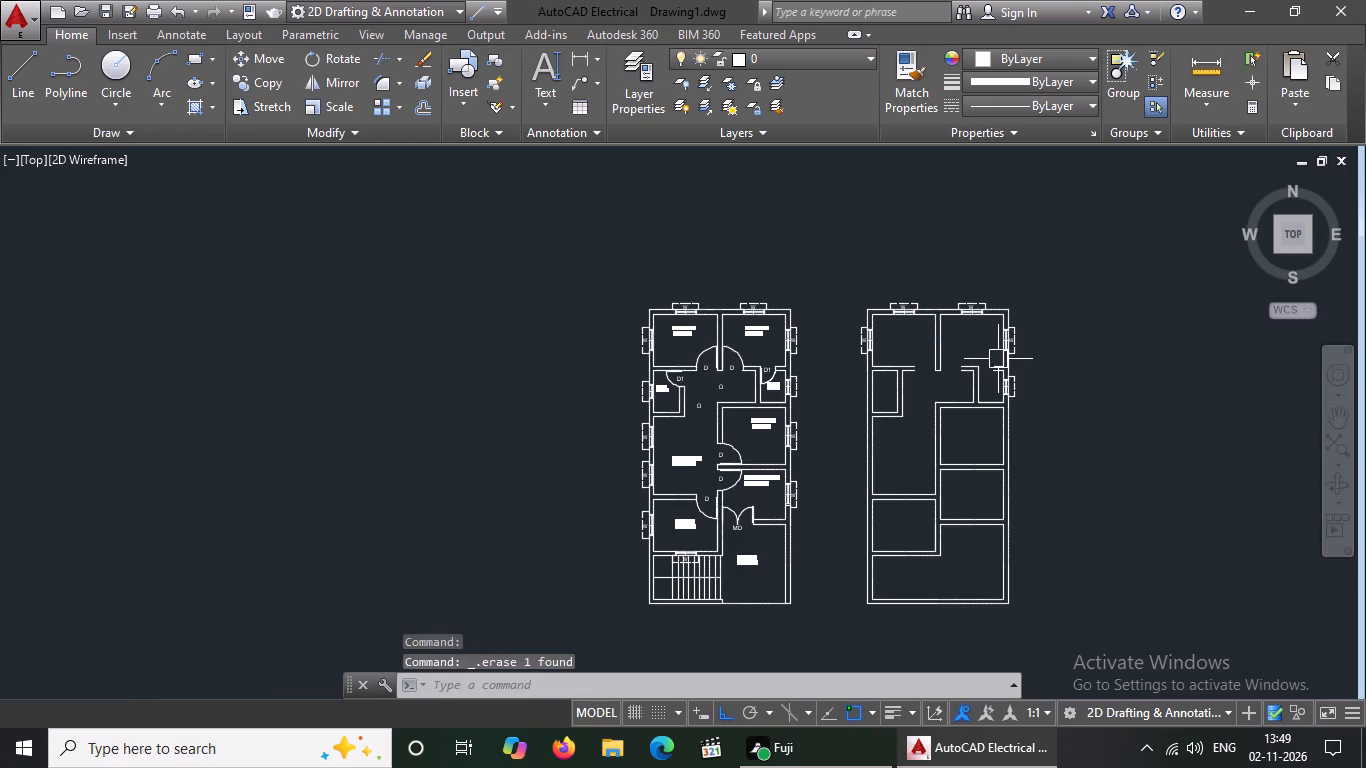
Extend the lower wall lines of the copied plan's two upper bedrooms to their dividing wall, closing both former D door openings.
key(Escape)
key(e)
key(x)
key(Return)
key(Return)
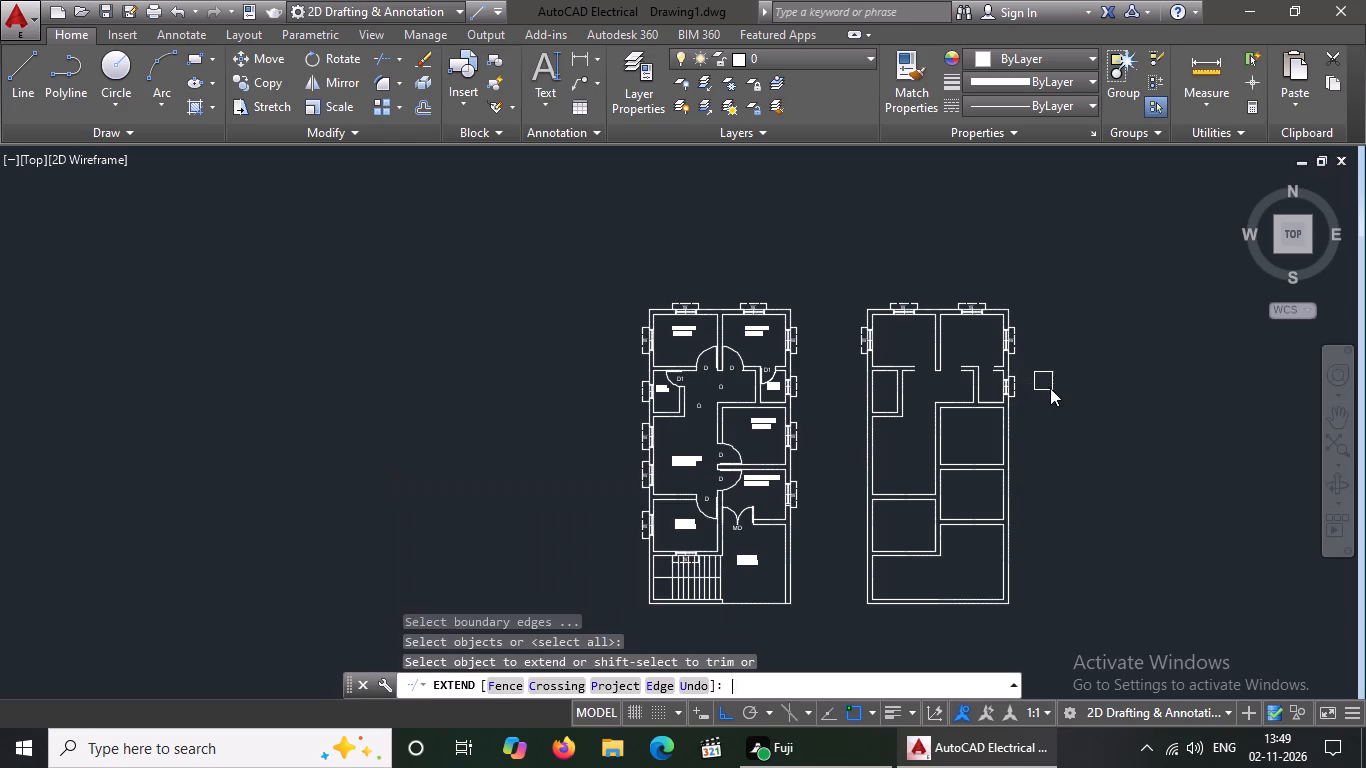
scroll(901, 371, up, 2)
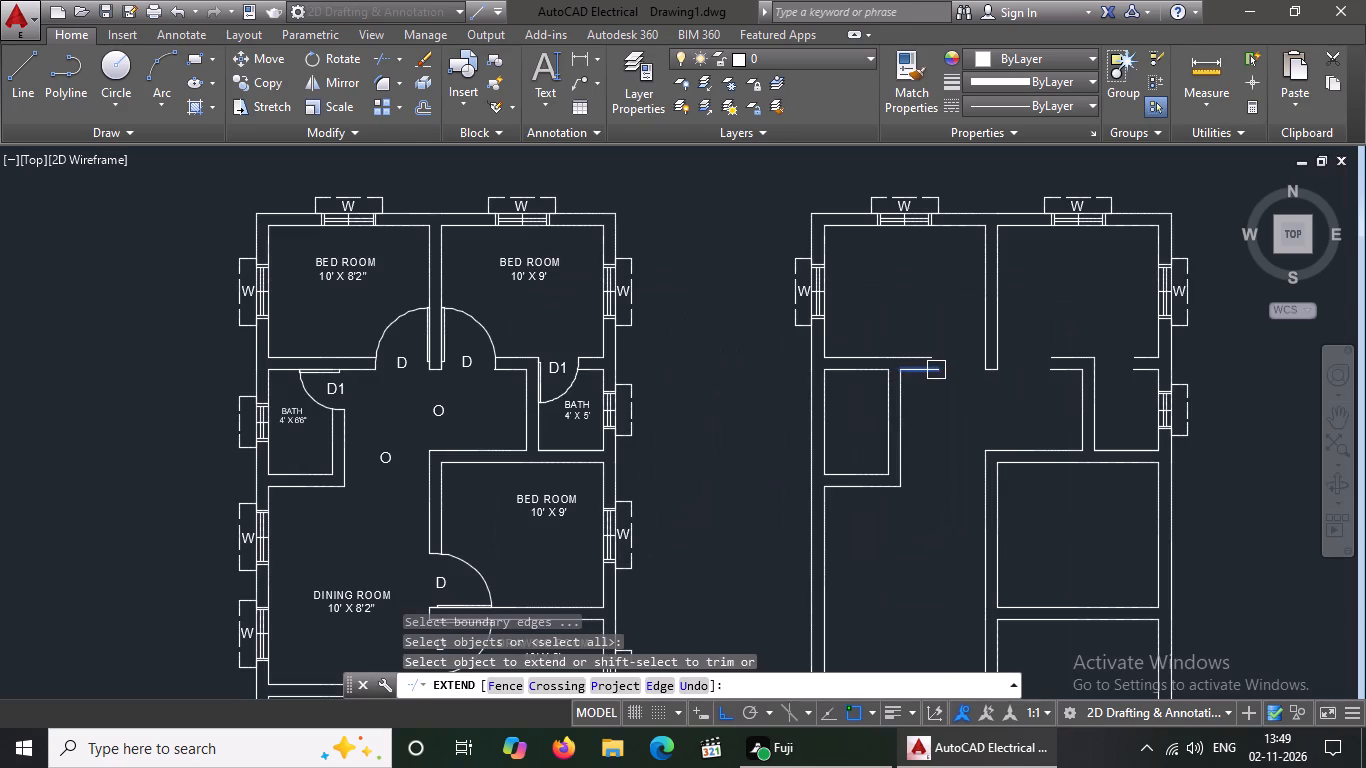
click(936, 370)
click(929, 354)
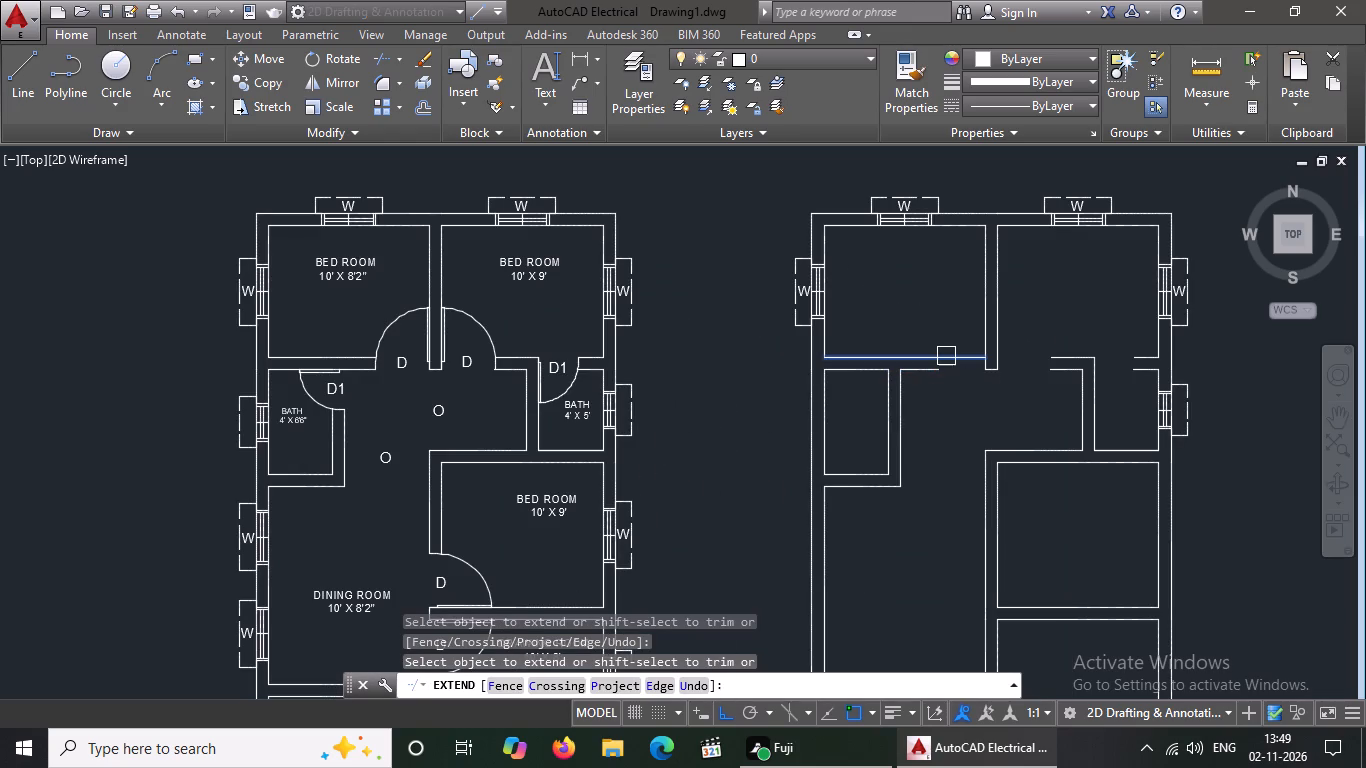
click(946, 356)
click(940, 372)
click(1056, 352)
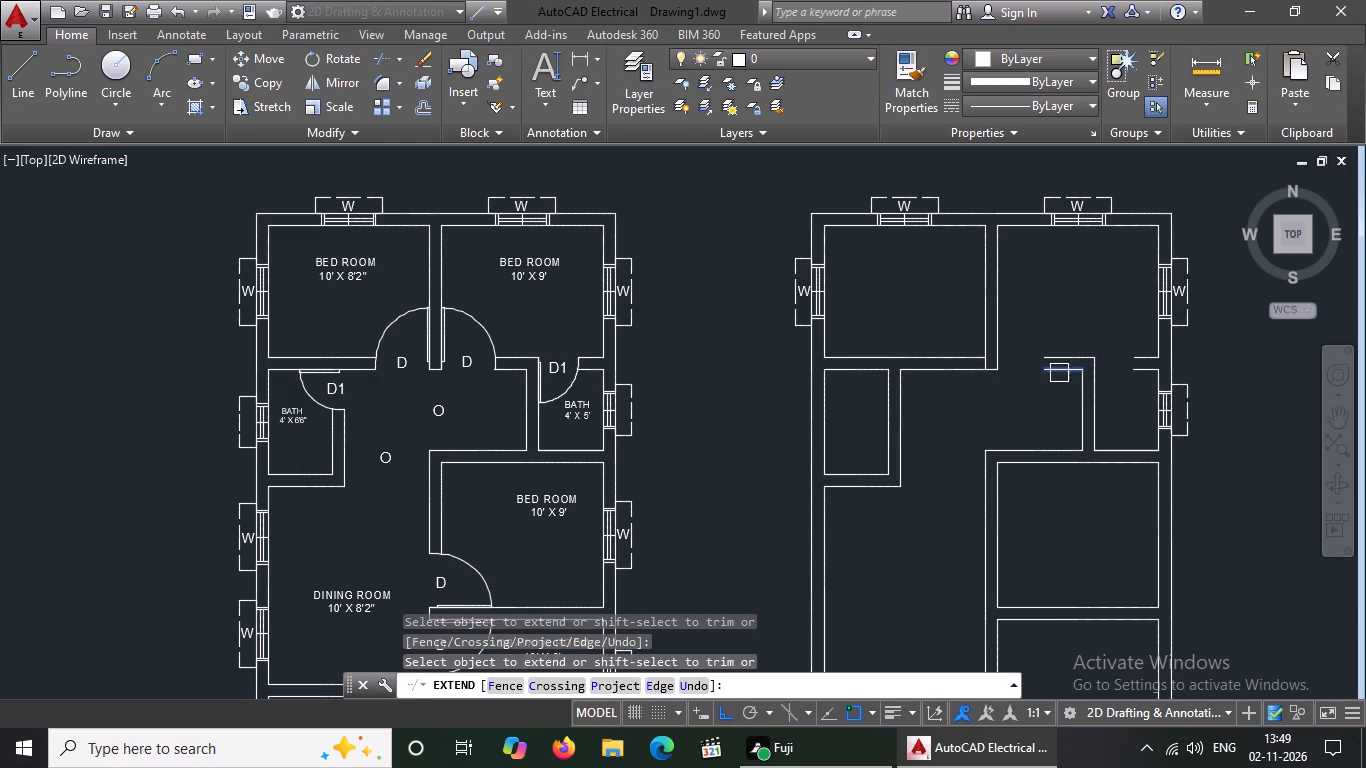
click(1059, 375)
click(1048, 377)
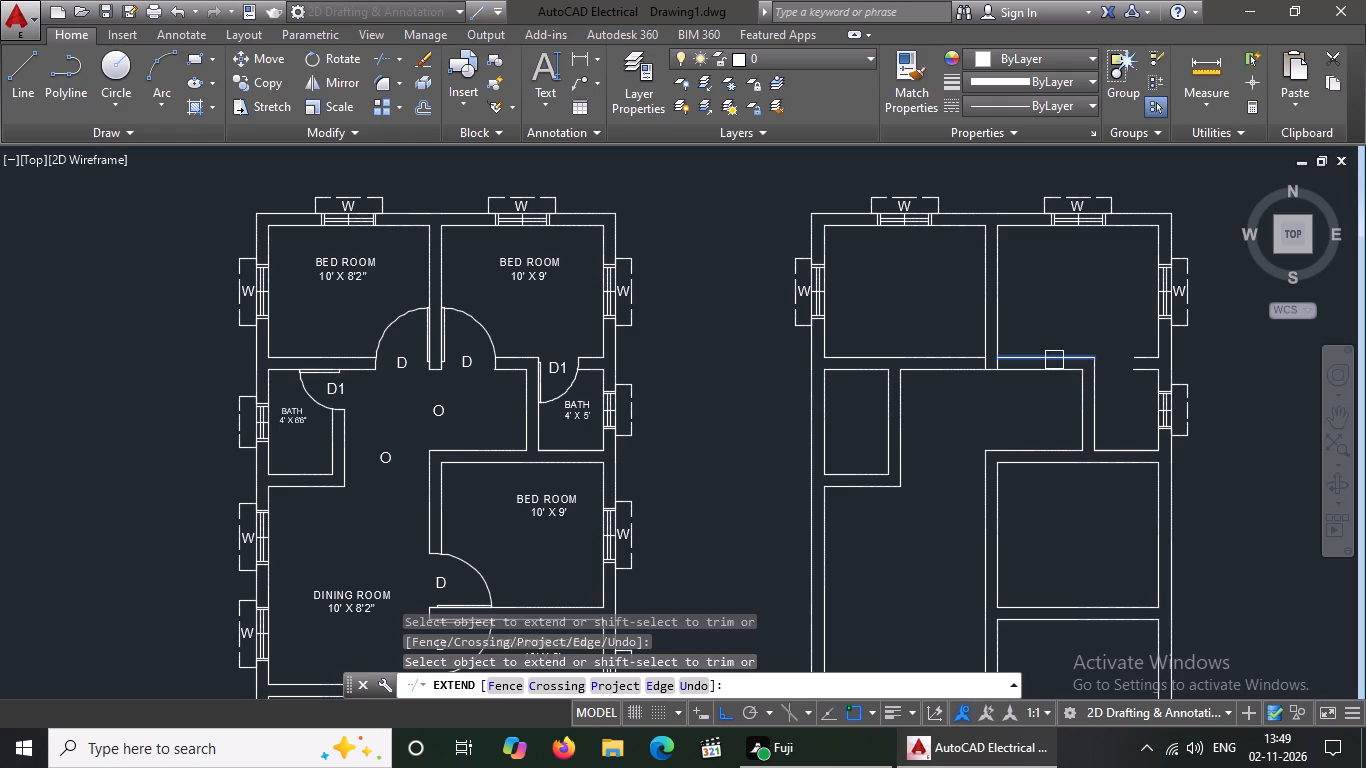
click(1054, 359)
key(Escape)
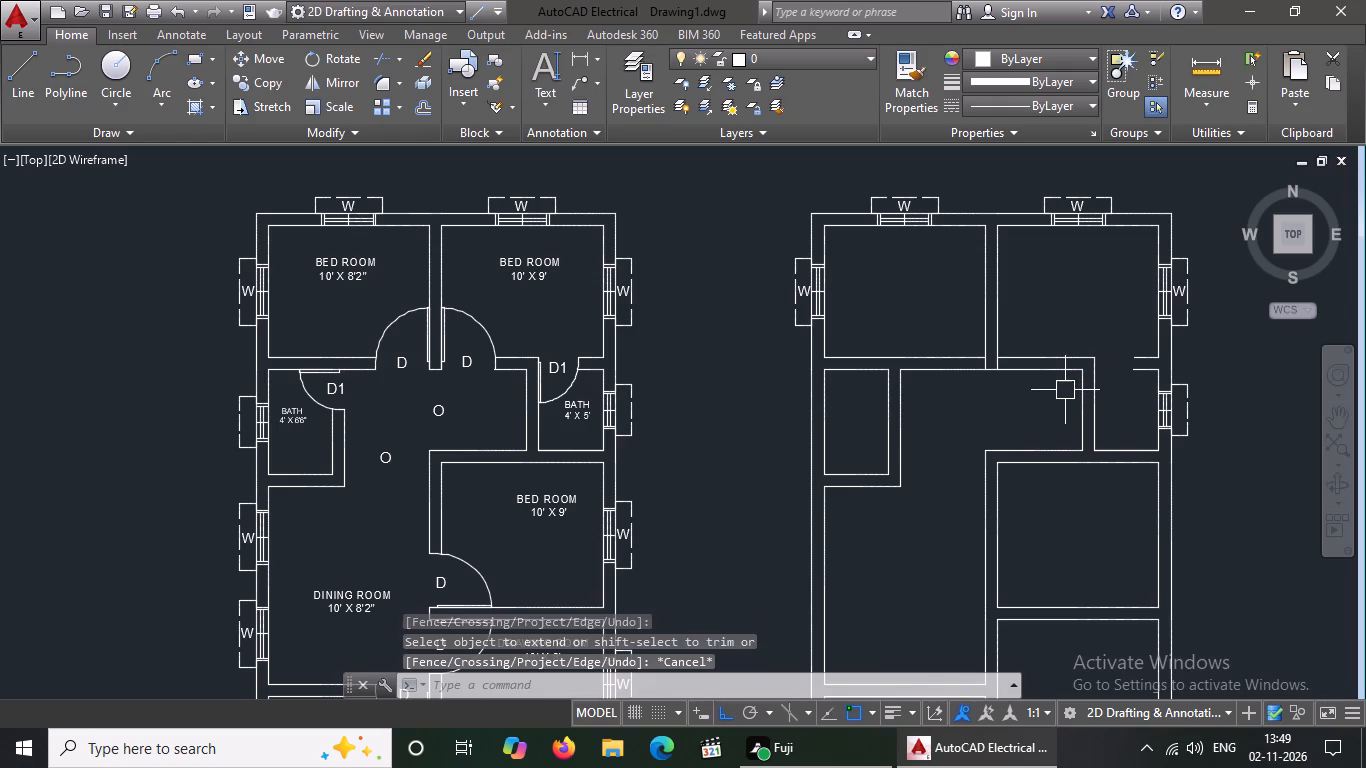
Trim the dividing wall's leftover line ends where it meets the lower wall of the copied plan's two upper bedrooms.
text(TR)
key(space)
key(space)
scroll(985, 365, up, 2)
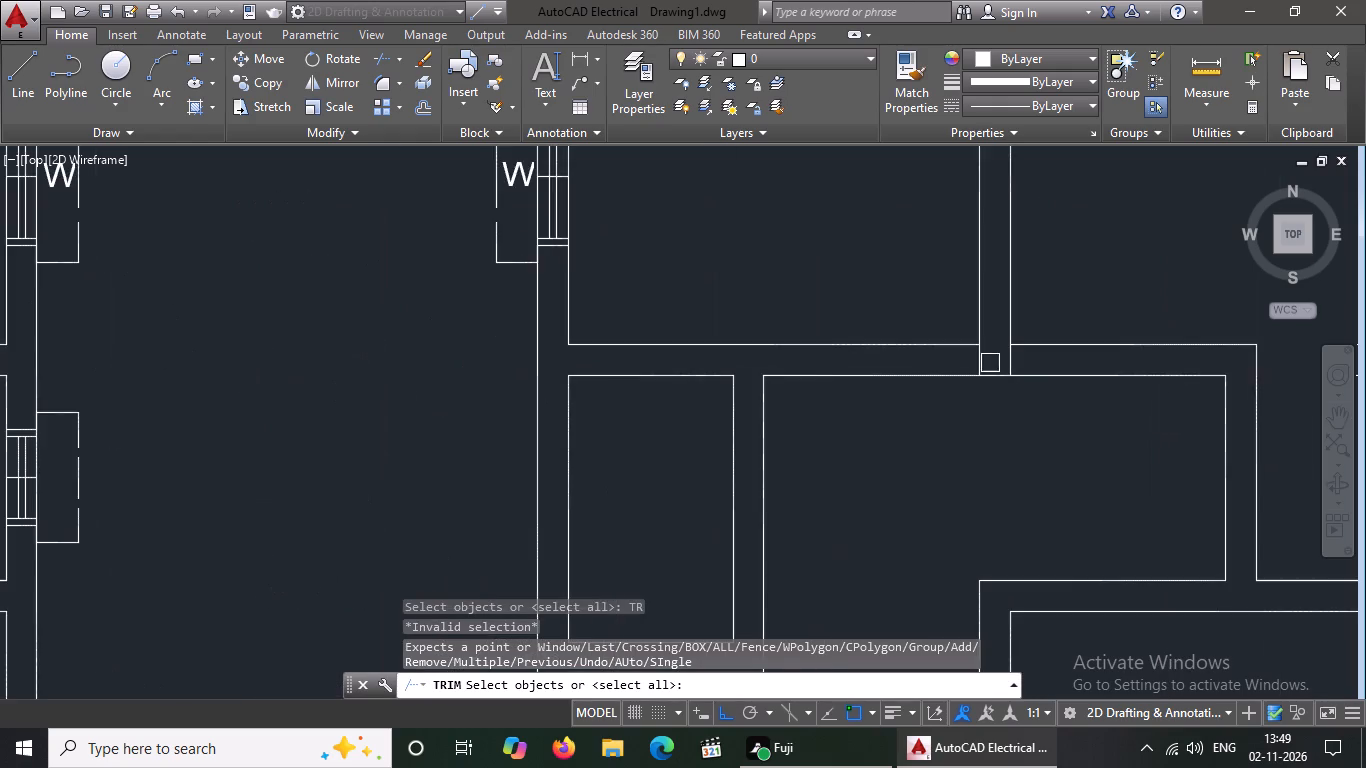
scroll(990, 363, up, 2)
right_drag(986, 361, 969, 357)
click(968, 356)
click(1038, 359)
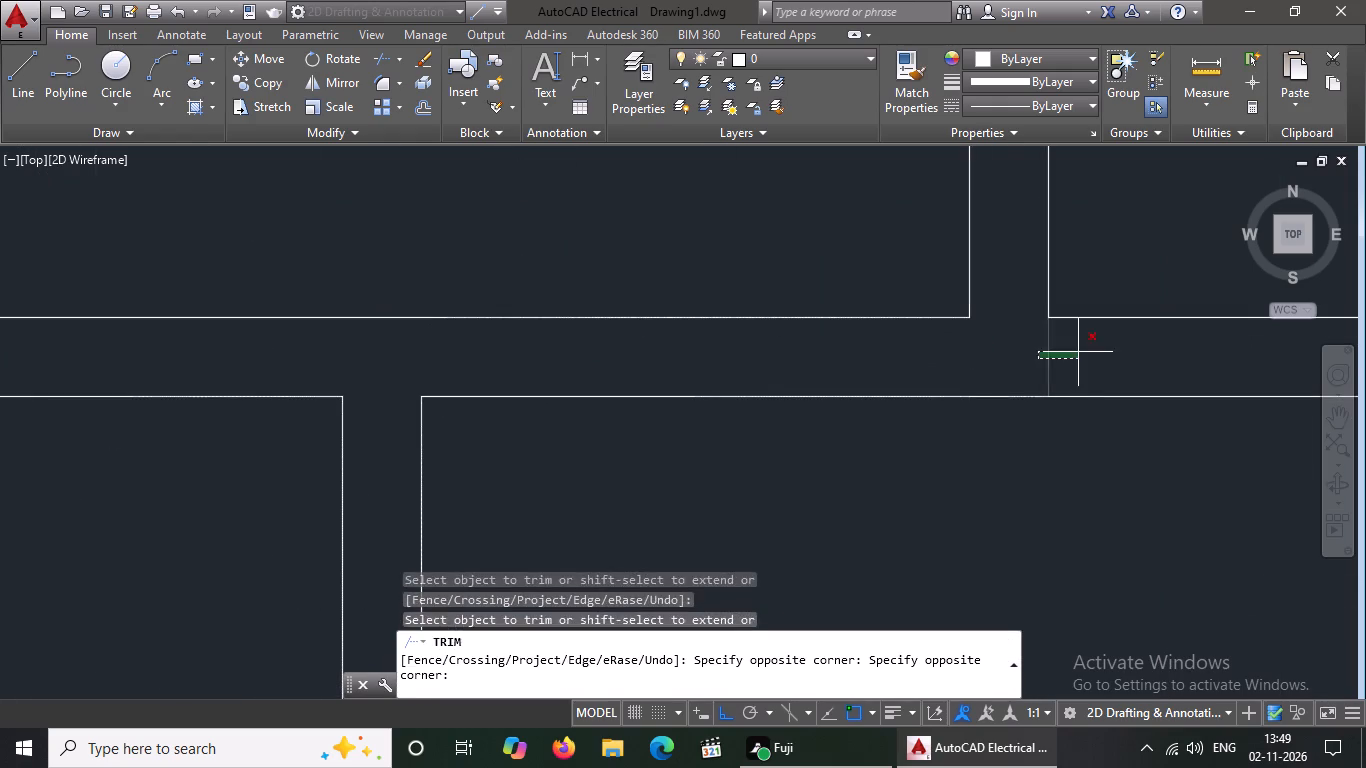
drag(1079, 351, 1056, 359)
click(1039, 363)
scroll(994, 367, down, 2)
click(1049, 368)
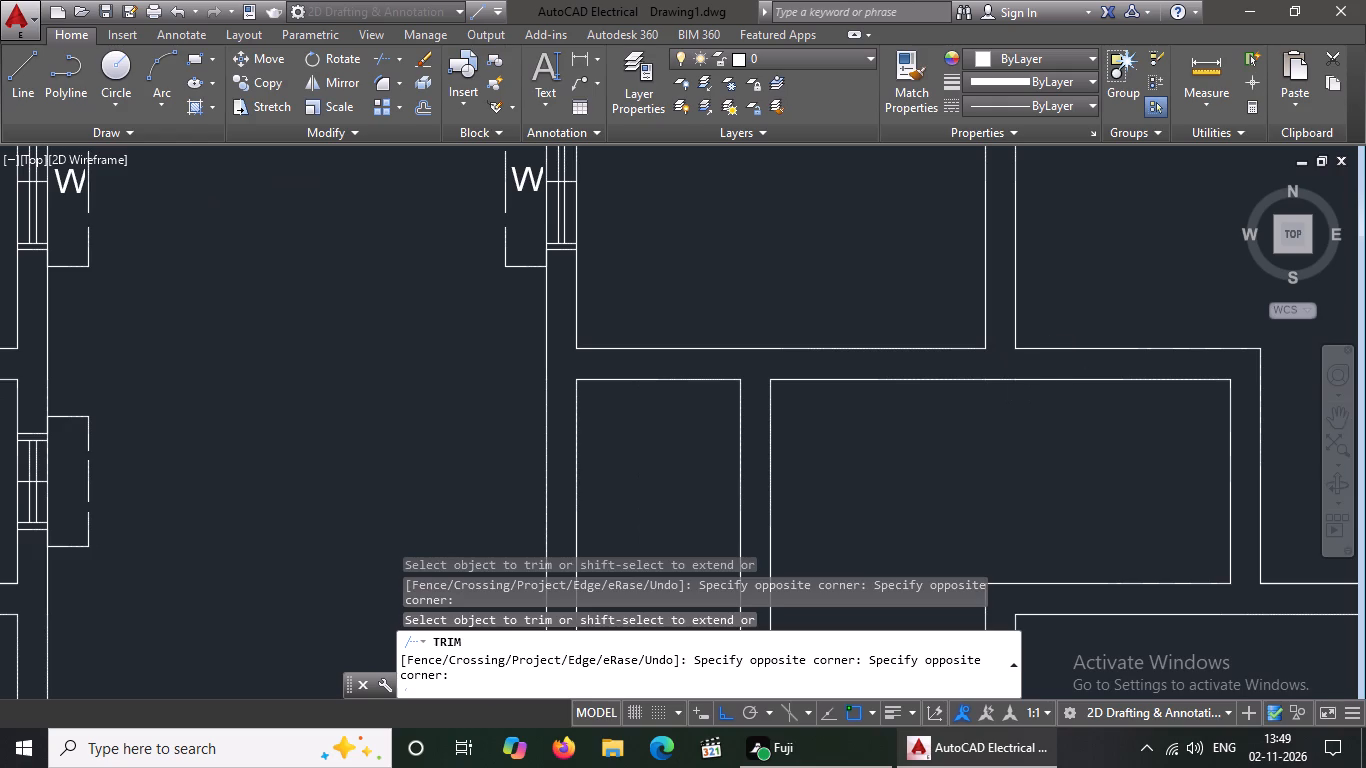
scroll(1048, 370, down, 4)
scroll(1089, 365, up, 2)
key(Escape)
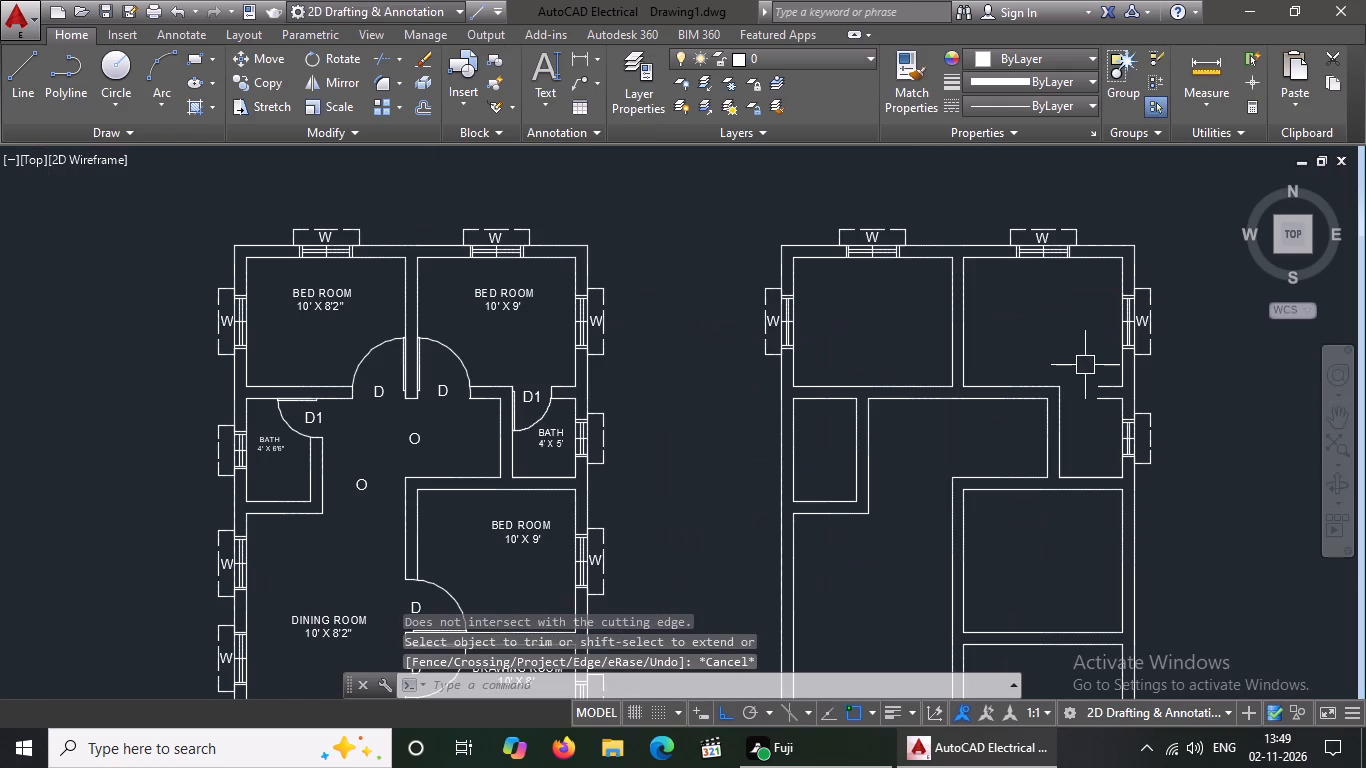
Extend both lines of the copied smaller bath's upper wall to its inner side wall, closing the former D1 door opening.
key(r)
key(Escape)
key(e)
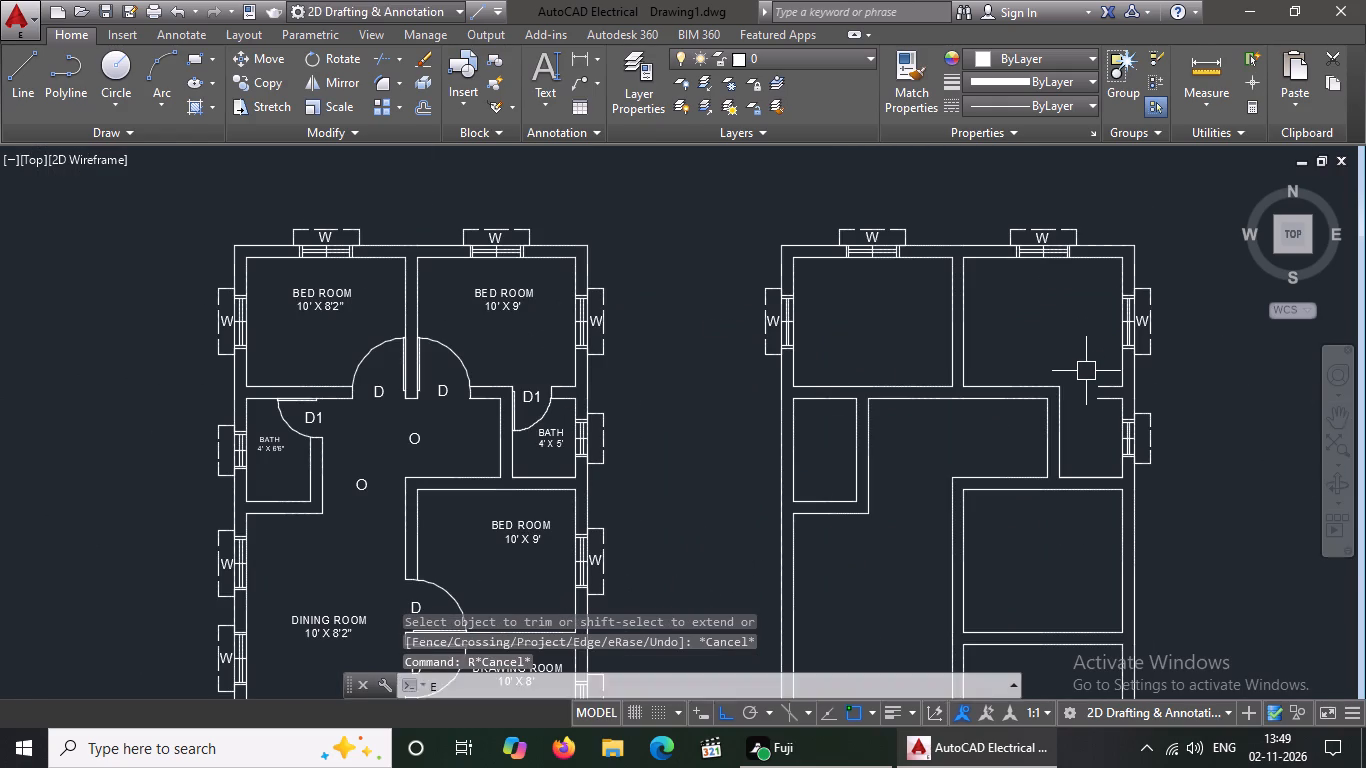
text(X)
key(space)
key(space)
click(1093, 382)
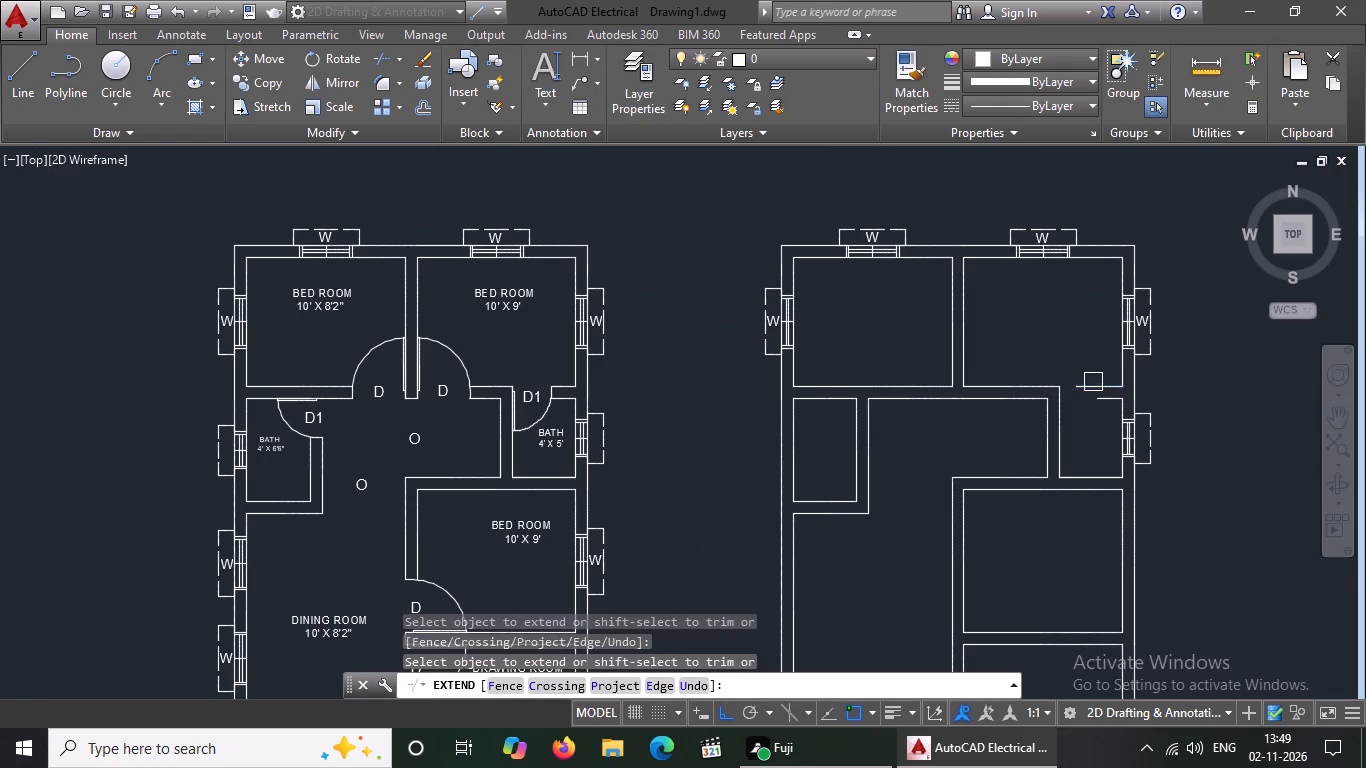
click(1105, 403)
click(1091, 386)
click(1089, 405)
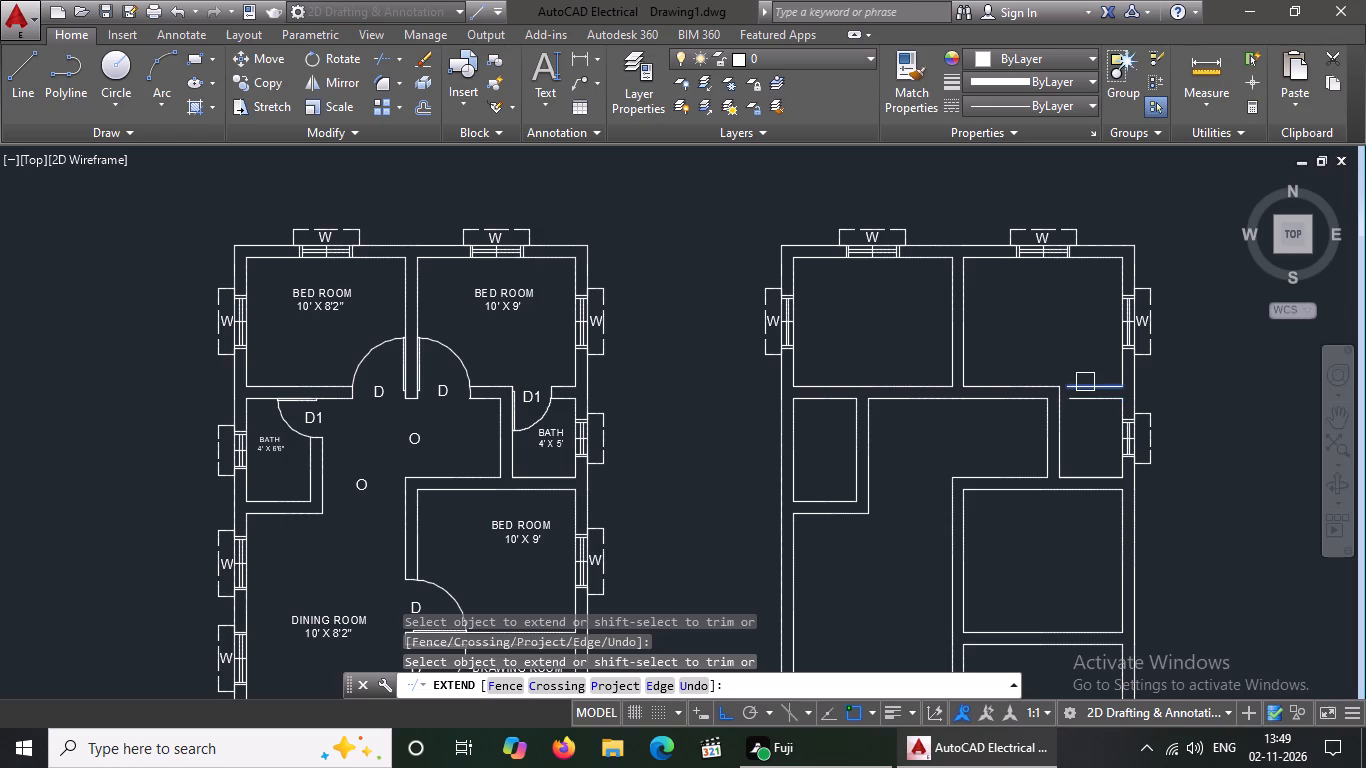
click(1085, 382)
click(1084, 381)
click(1084, 399)
click(1084, 400)
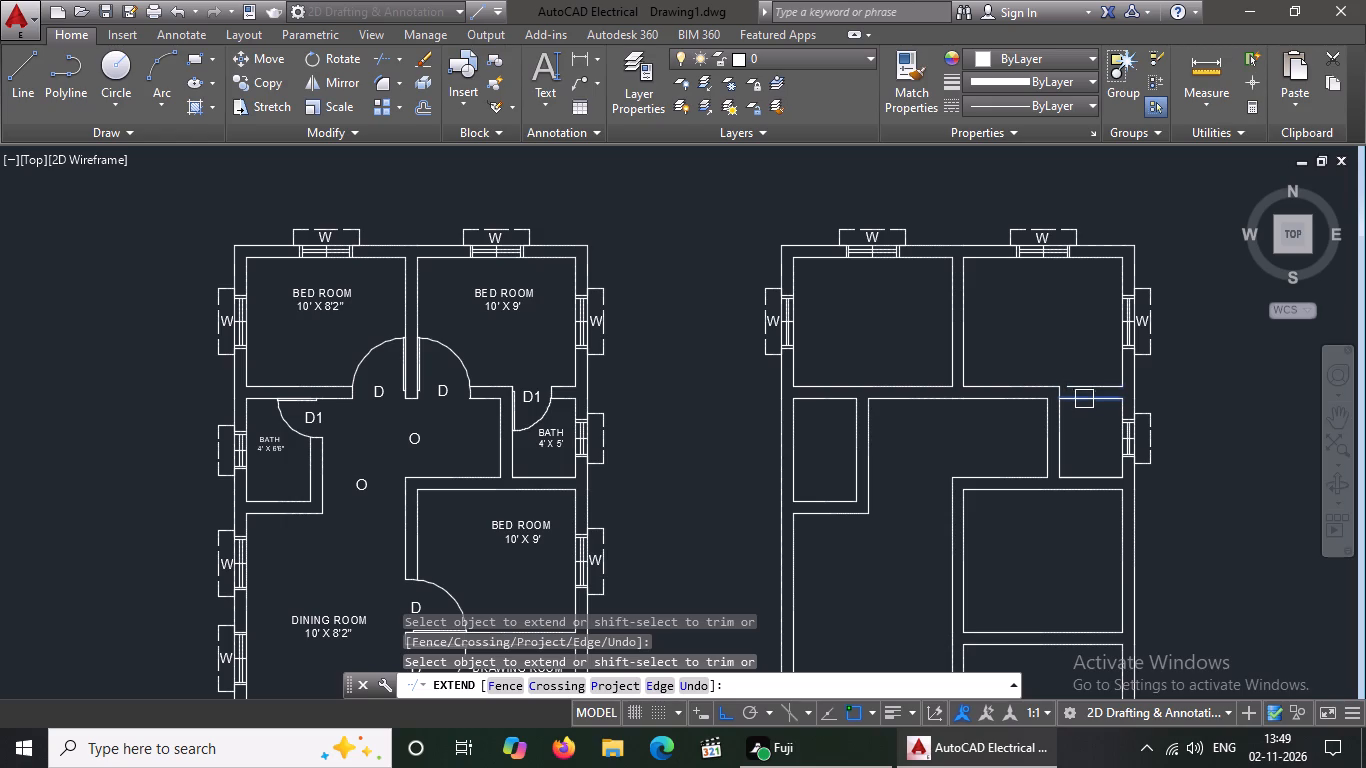
double_click(1086, 381)
double_click(1087, 402)
key(grave)
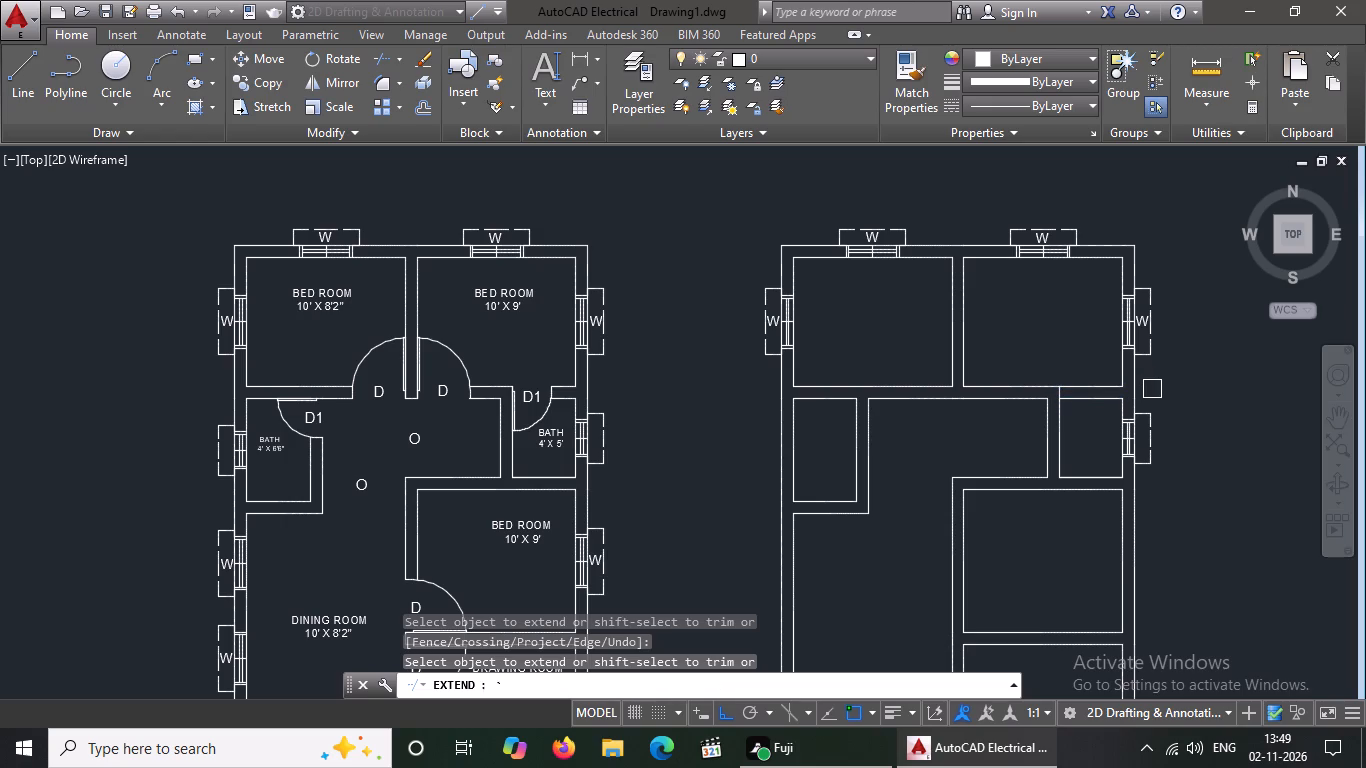
key(Escape)
Trim the leftover line crossing the wall junction at the copied smaller bath's upper inner corner.
key(t)
text(R)
key(space)
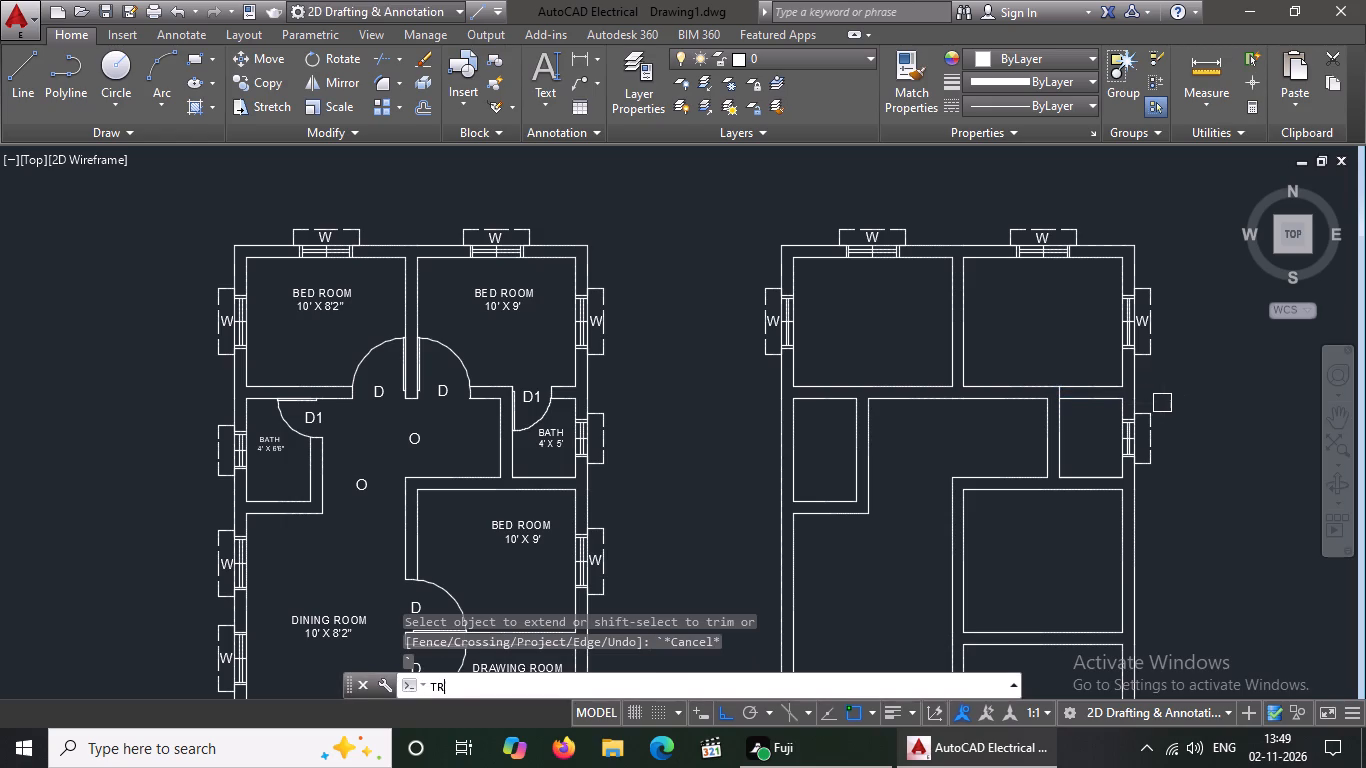
key(space)
scroll(1050, 391, up, 3)
click(1077, 394)
scroll(949, 318, down, 7)
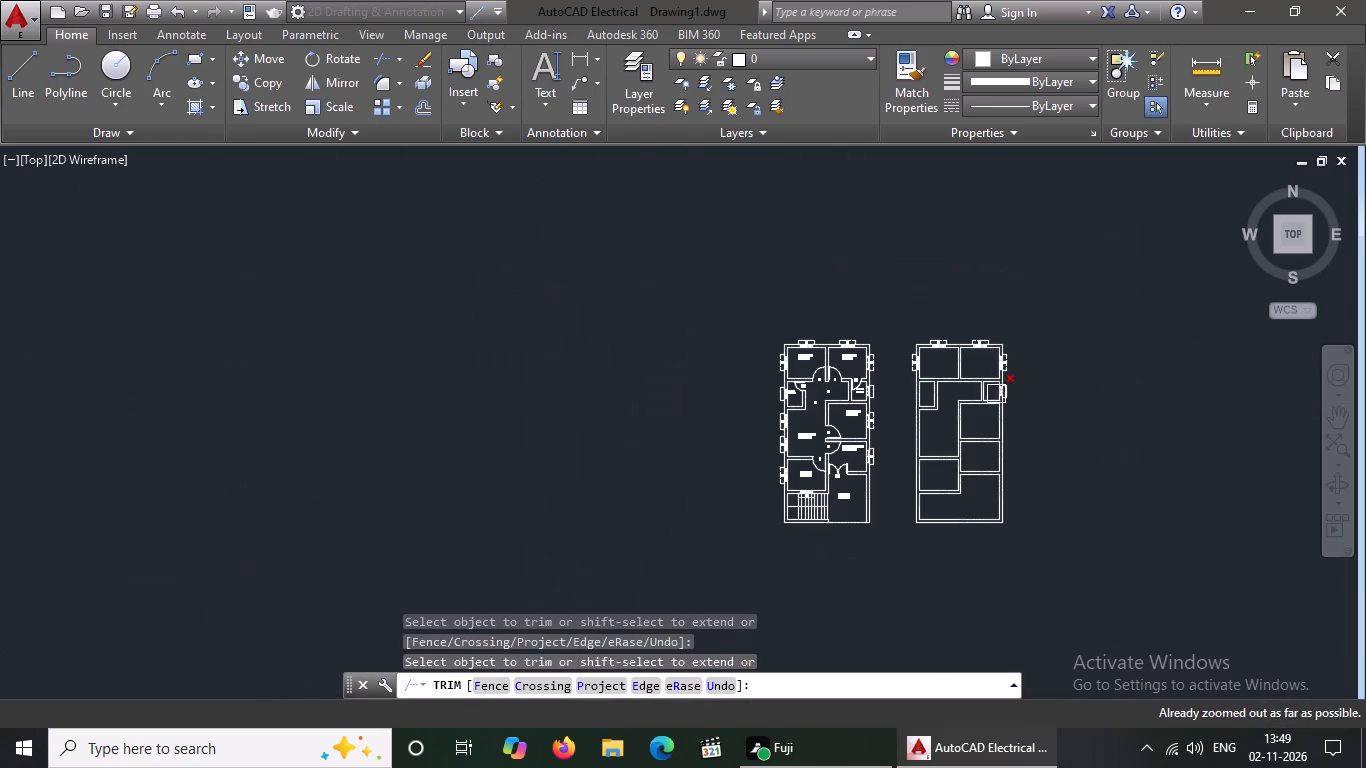
key(Escape)
Erase the W label and the outer and lower projection lines of the window on the copied upper-left bedroom's side wall.
scroll(931, 368, up, 5)
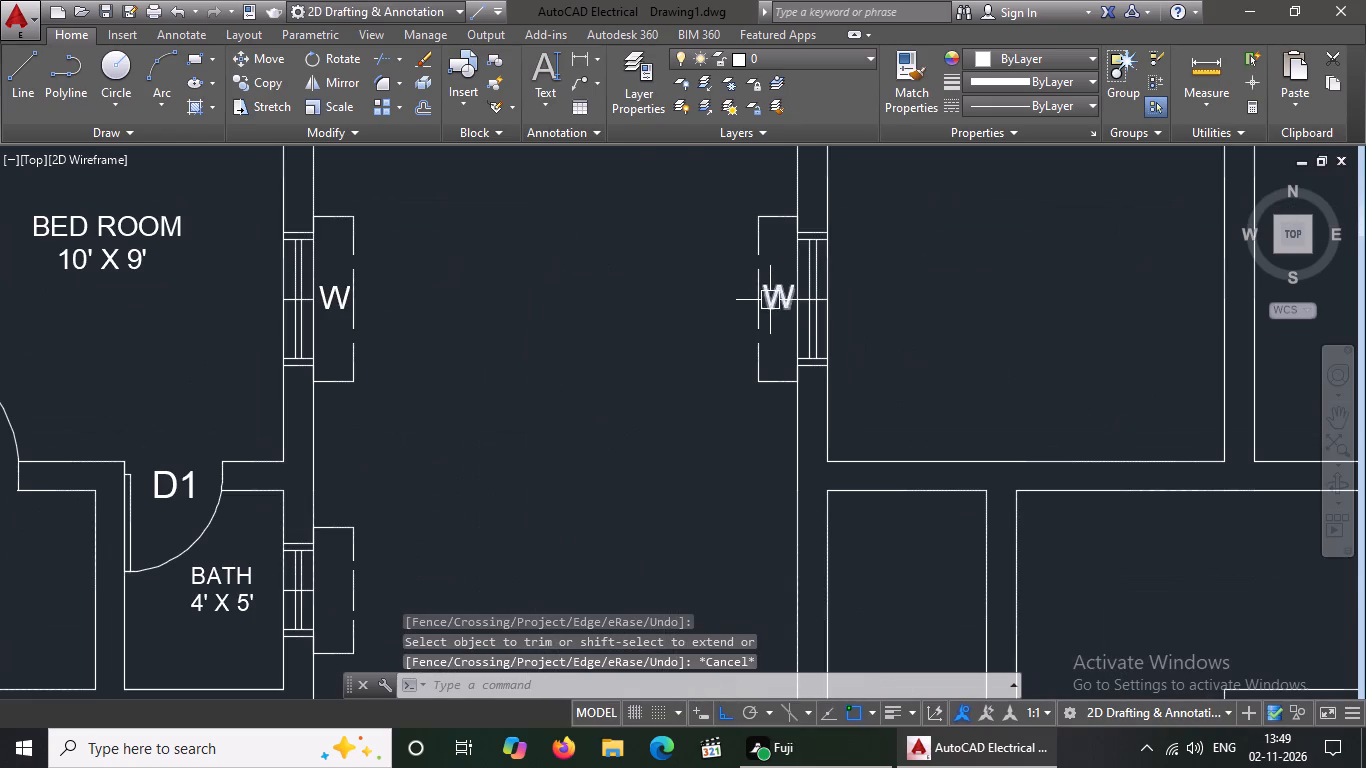
click(770, 294)
key(Delete)
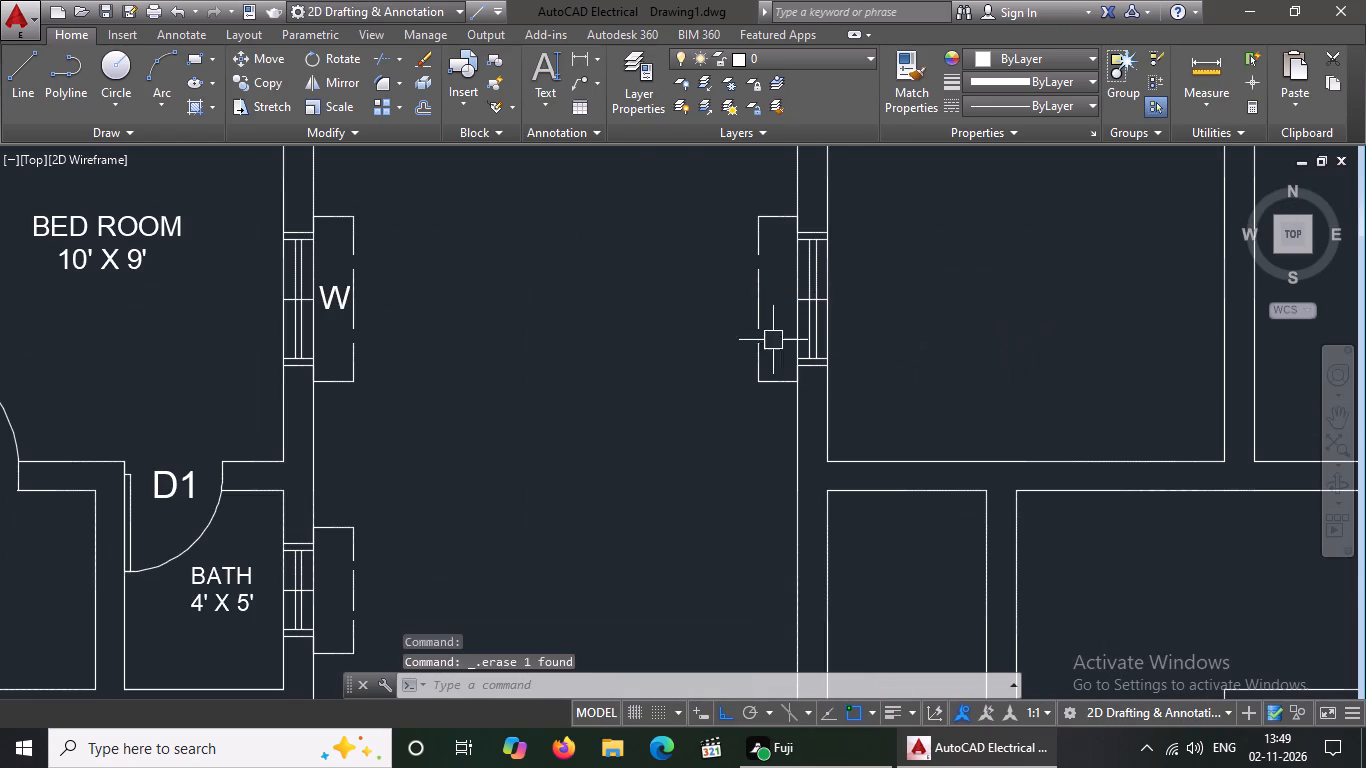
click(755, 341)
key(Delete)
drag(759, 368, 761, 386)
drag(763, 390, 794, 397)
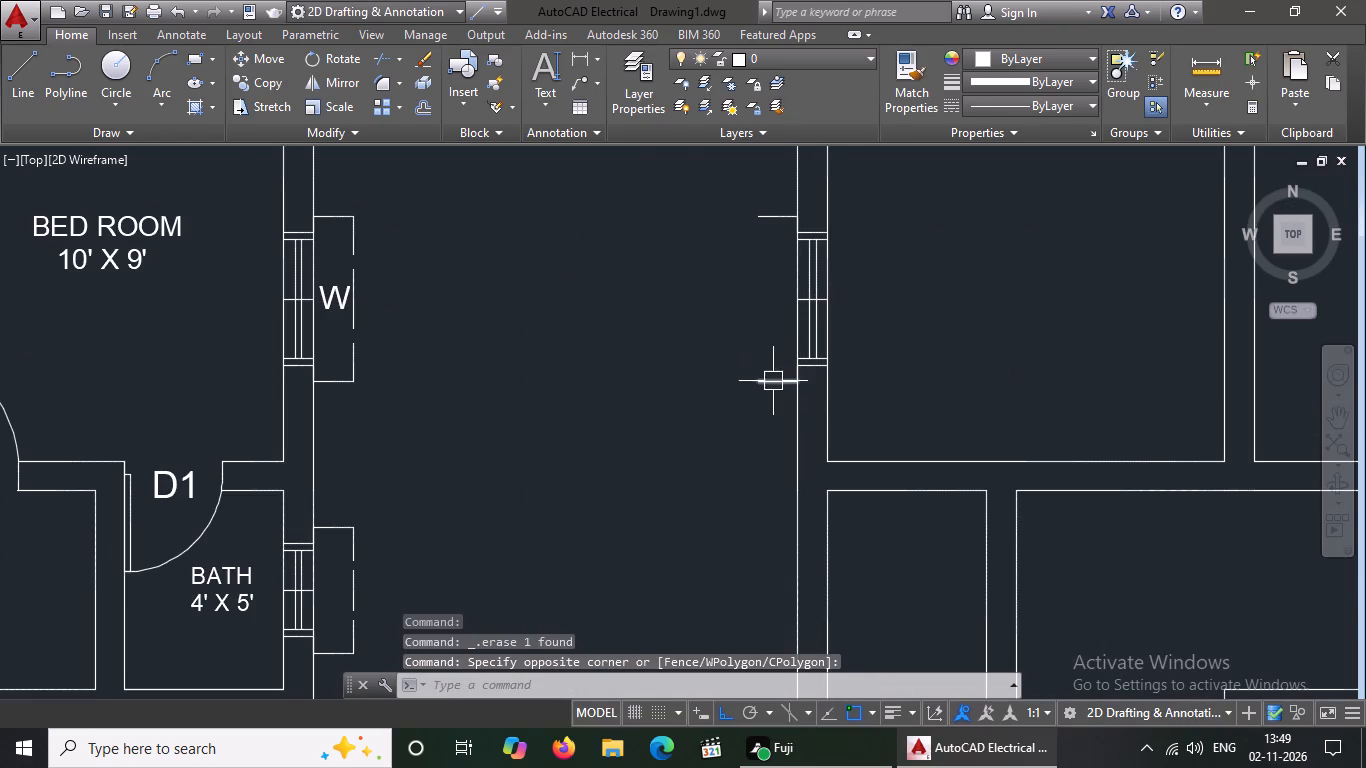
click(773, 381)
key(Delete)
Erase the lower jamb lines, both glass lines and the centre line of the copied upper-left bedroom's side window.
click(762, 359)
click(951, 414)
key(Delete)
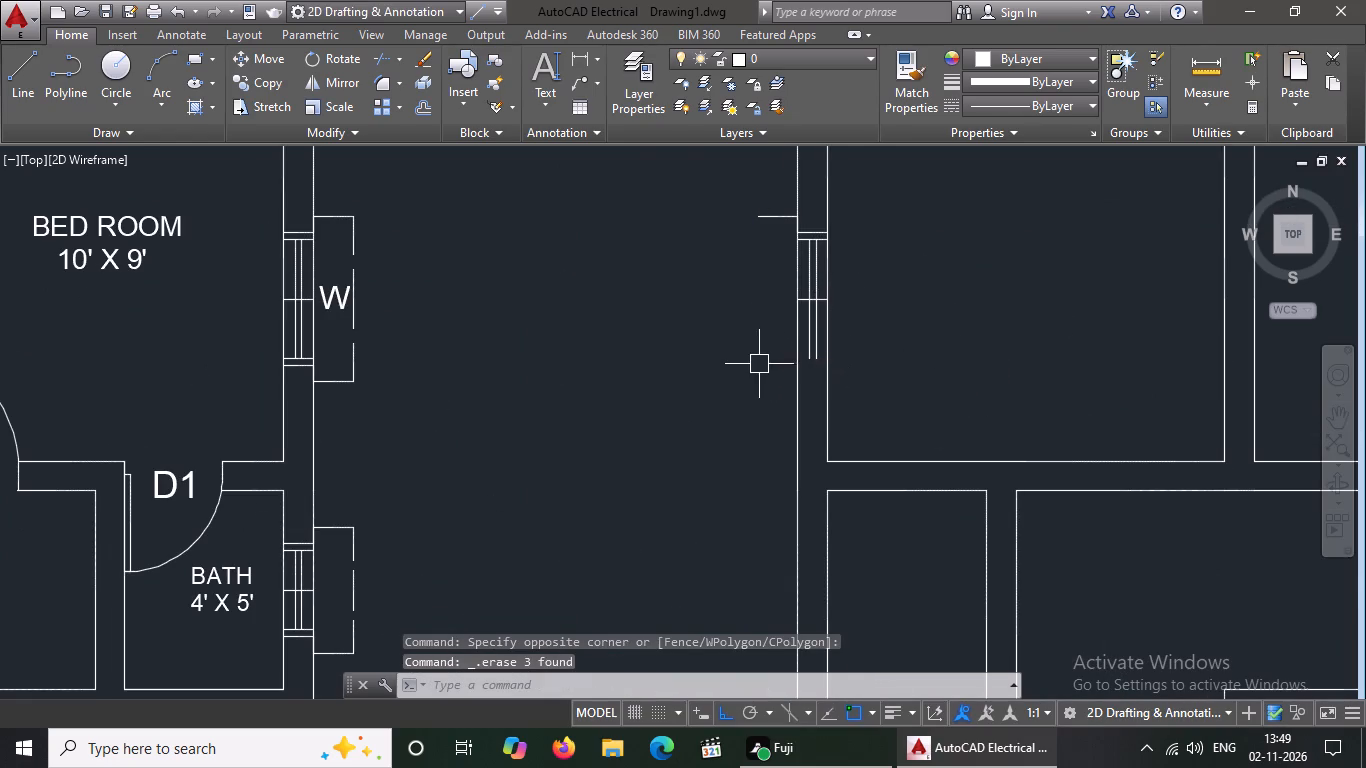
drag(758, 363, 805, 369)
click(967, 430)
key(Delete)
click(813, 341)
key(Delete)
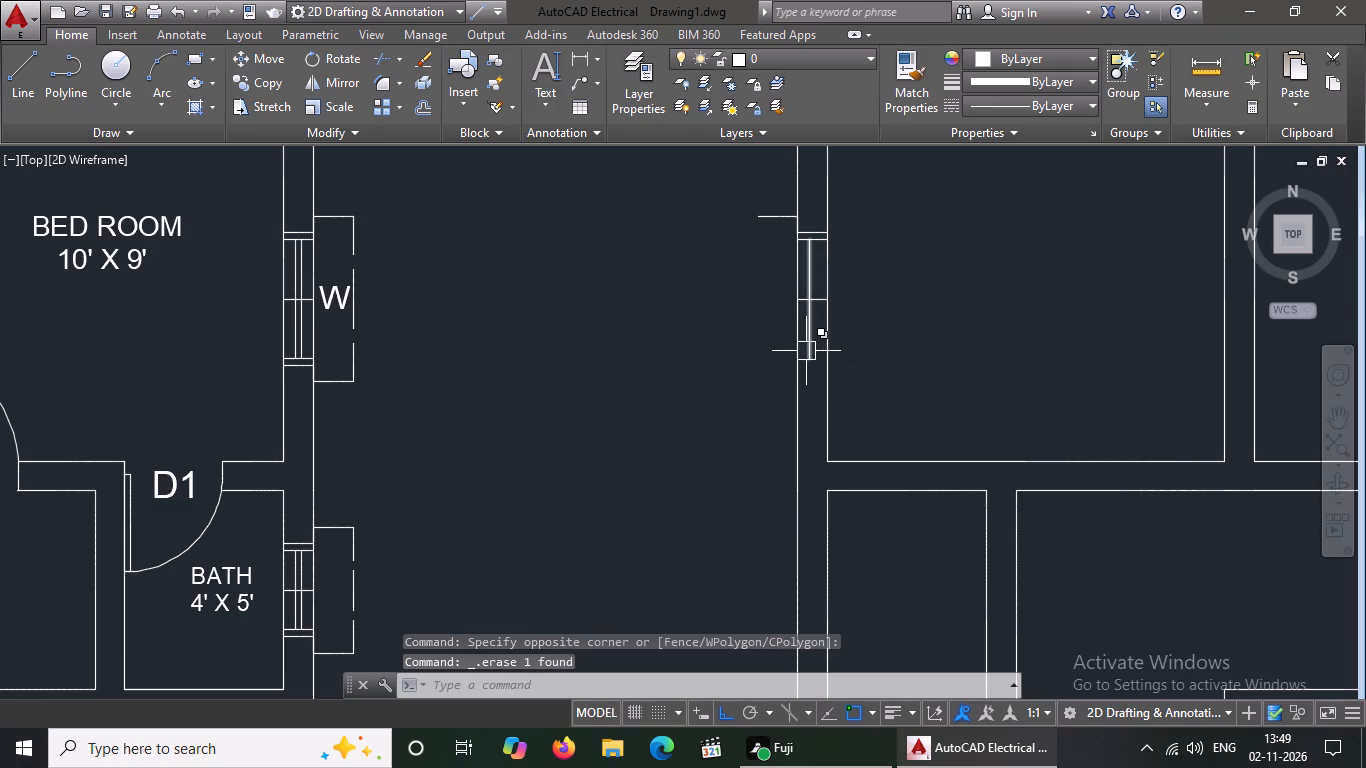
click(806, 351)
key(Delete)
drag(765, 301, 812, 305)
click(926, 322)
key(Delete)
drag(739, 262, 917, 305)
click(1121, 342)
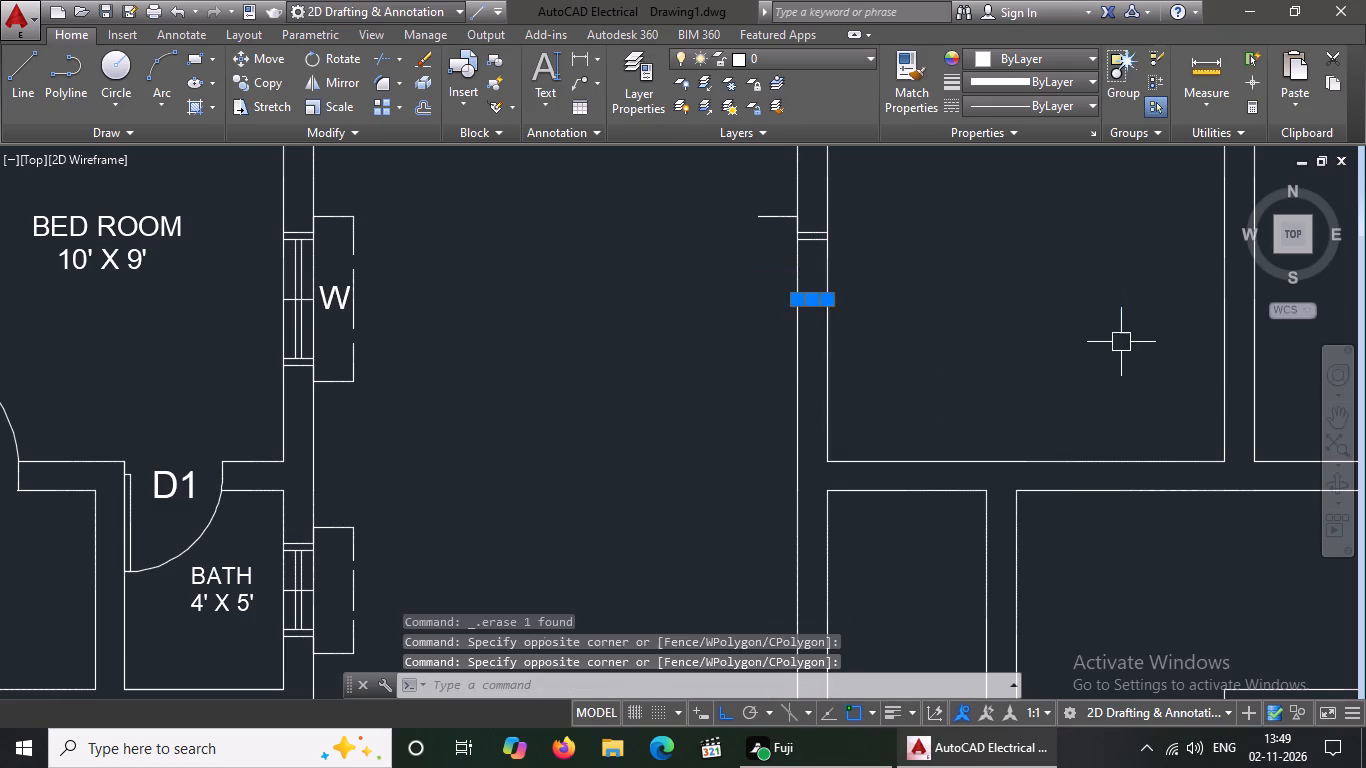
key(Delete)
Erase the remaining upper projection line and upper jamb lines of the copied upper-left bedroom's side window.
drag(749, 197, 791, 234)
click(795, 237)
key(Delete)
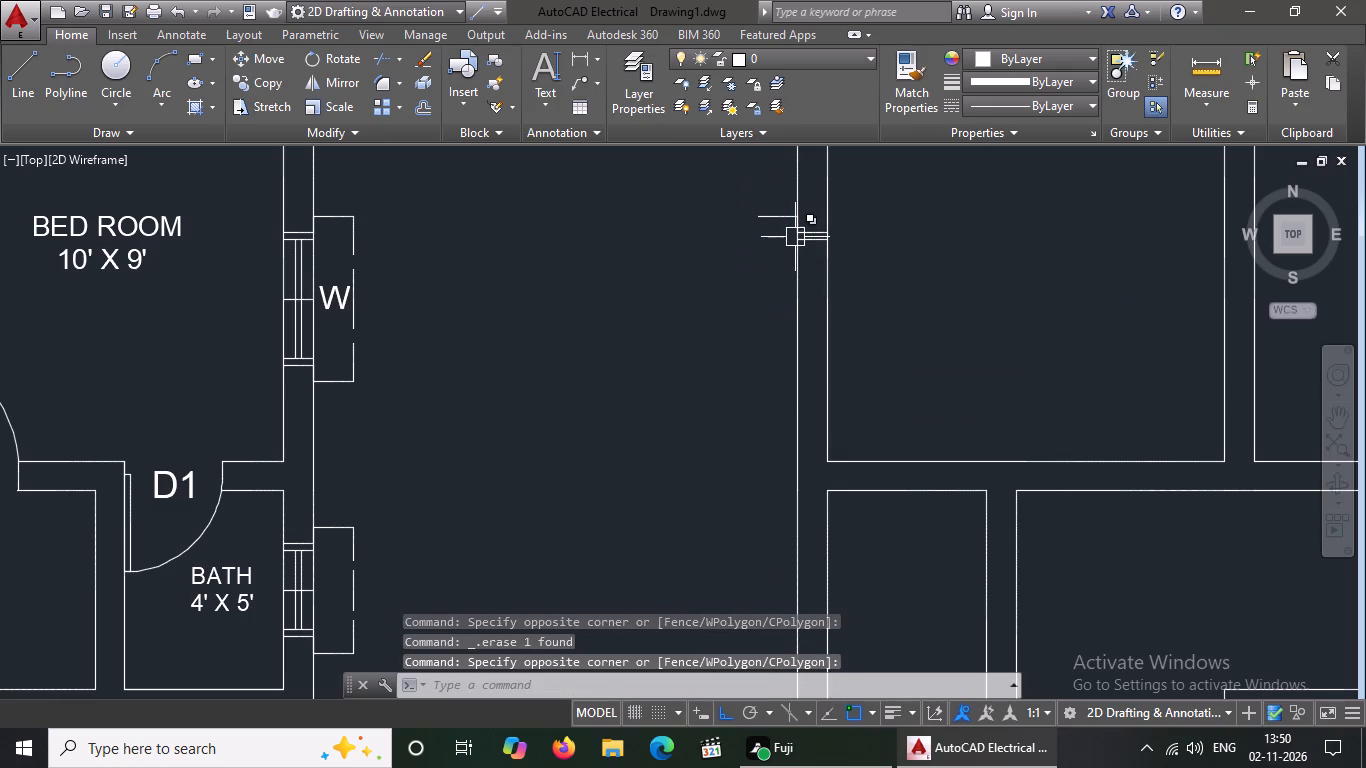
drag(733, 198, 809, 229)
click(825, 232)
key(Delete)
drag(758, 191, 802, 230)
click(895, 266)
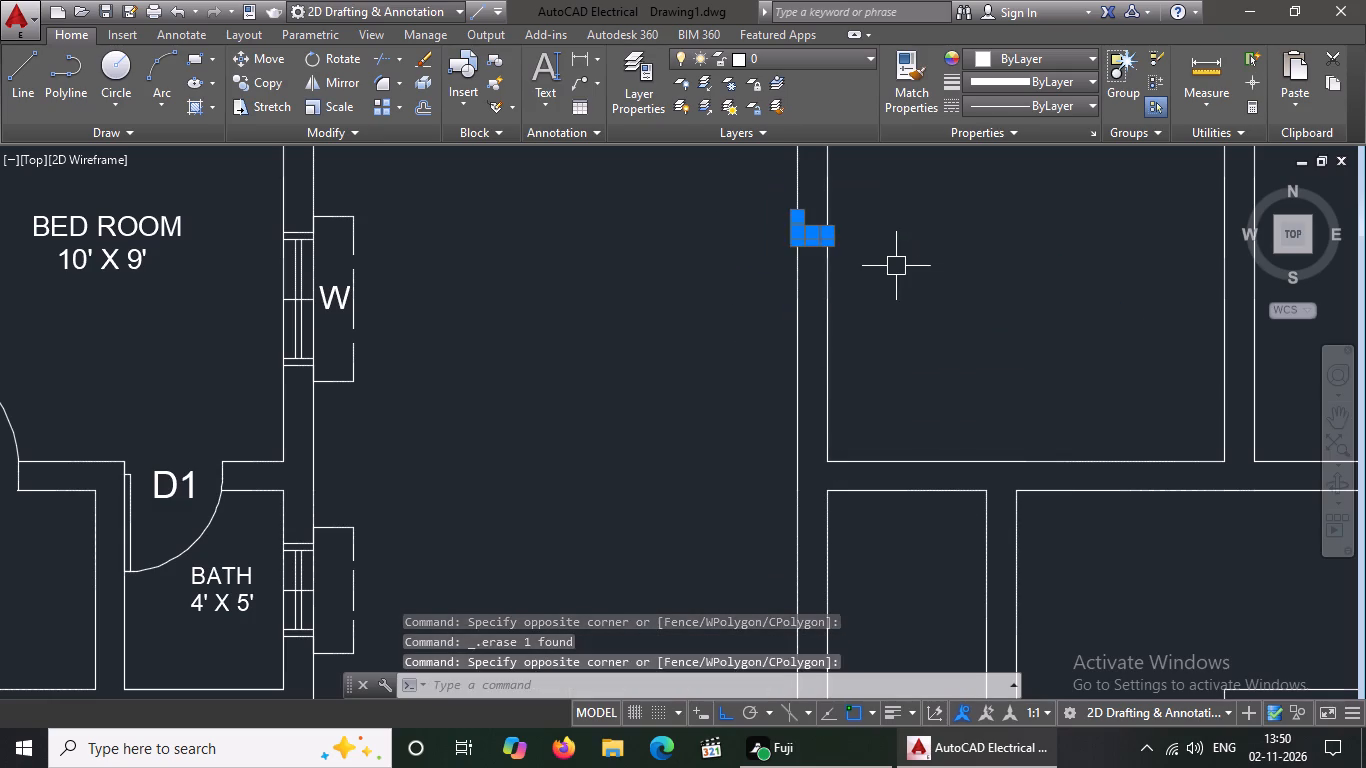
key(Delete)
Erase the lower, dashed outer and upper projection lines of the copied smaller bath's window.
scroll(890, 328, down, 3)
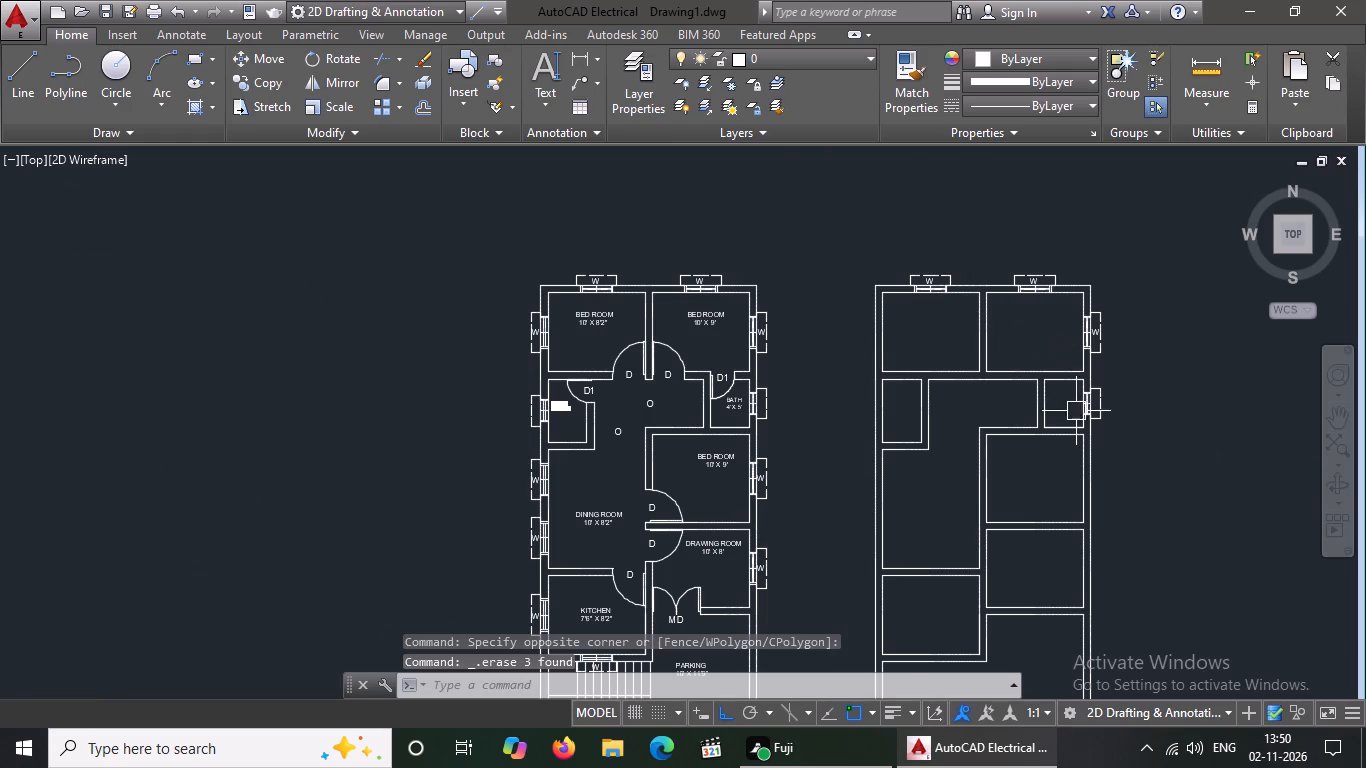
scroll(1091, 417, up, 4)
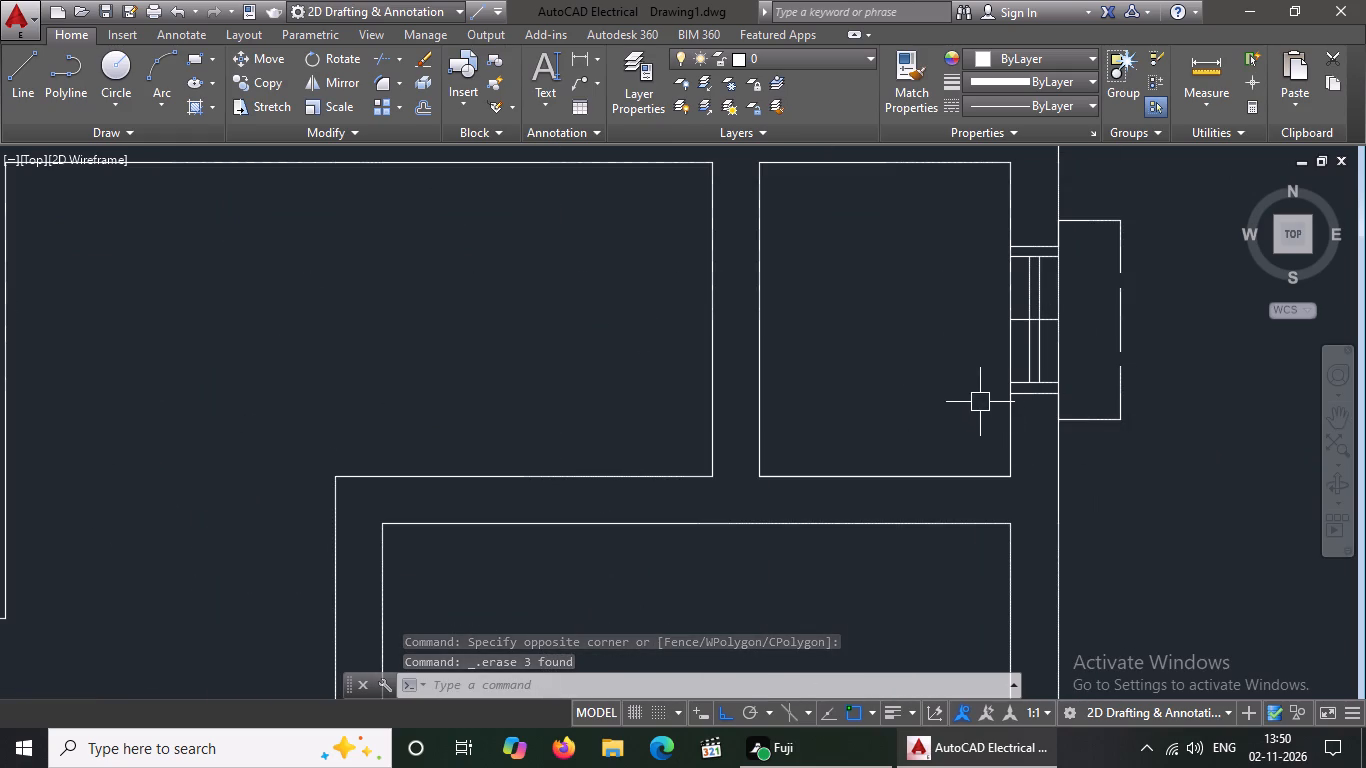
click(980, 402)
click(1164, 454)
key(Delete)
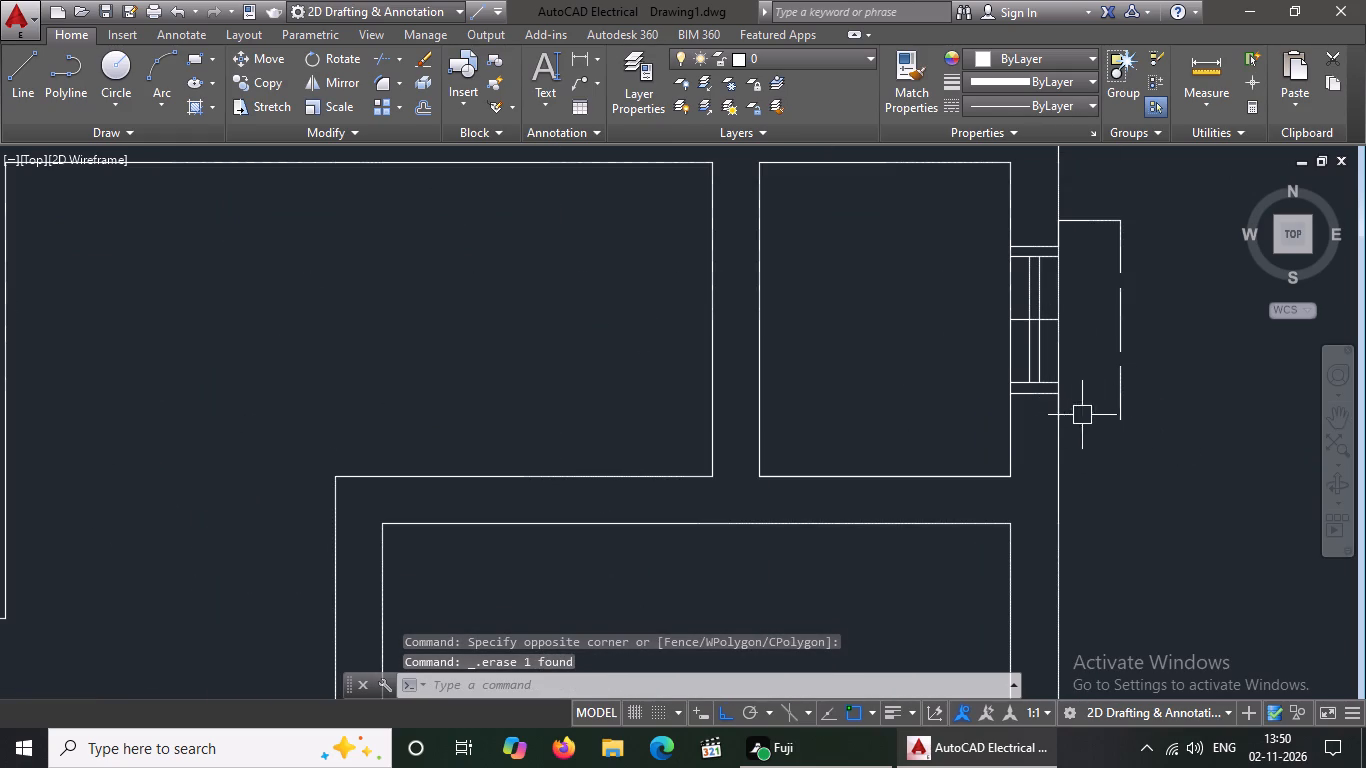
click(1111, 407)
click(1125, 401)
key(Delete)
click(1125, 401)
drag(1124, 401, 1120, 410)
key(Delete)
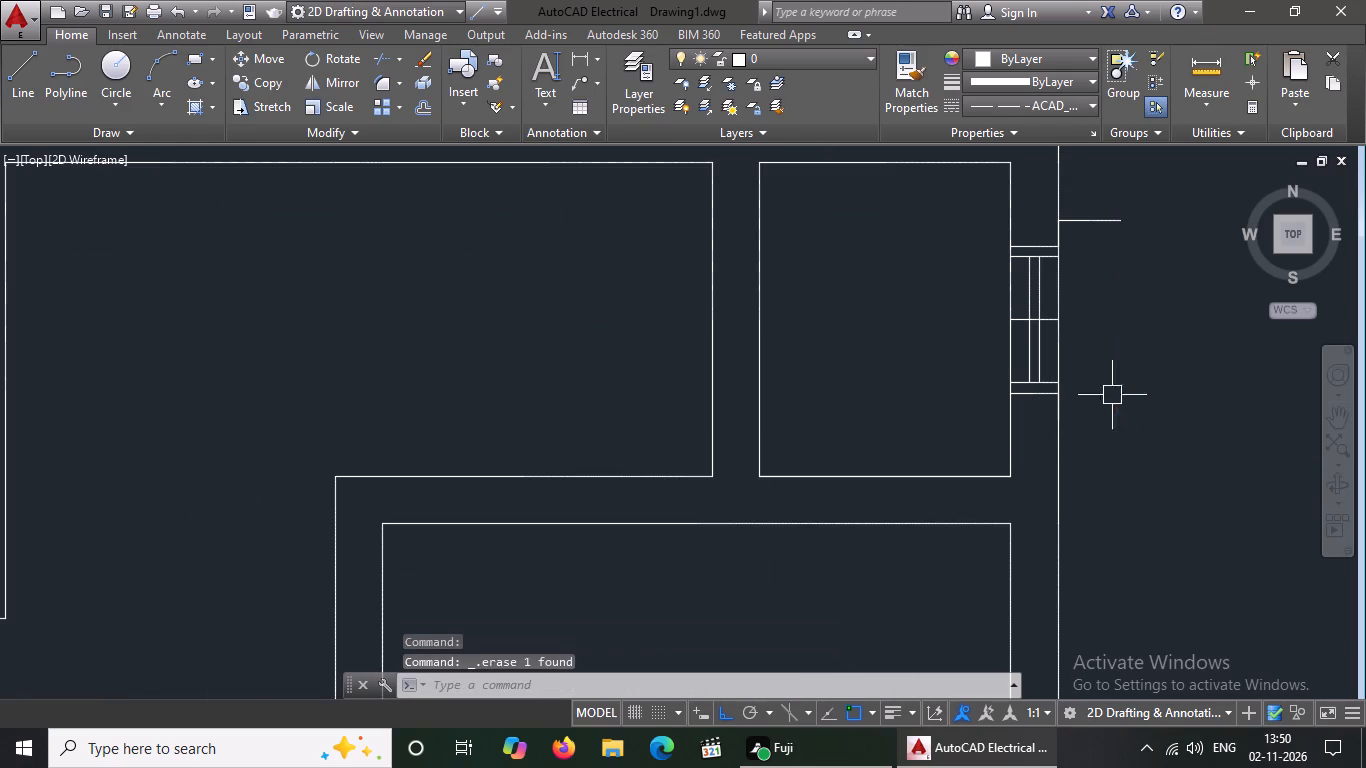
click(1114, 212)
key(Delete)
Erase the upper and lower jamb lines of the copied smaller bath's window.
drag(920, 209, 1012, 225)
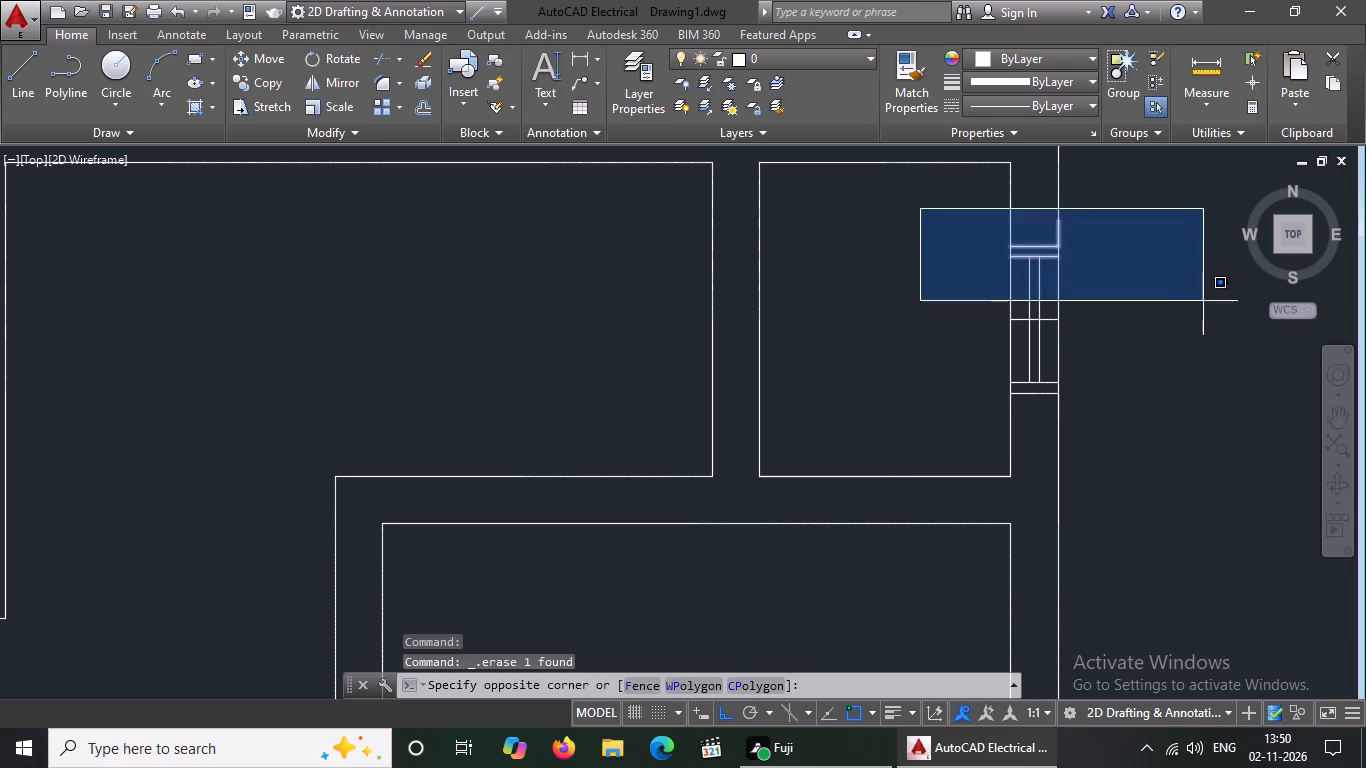
click(1203, 301)
key(Delete)
drag(971, 210, 1012, 216)
click(1299, 318)
key(Delete)
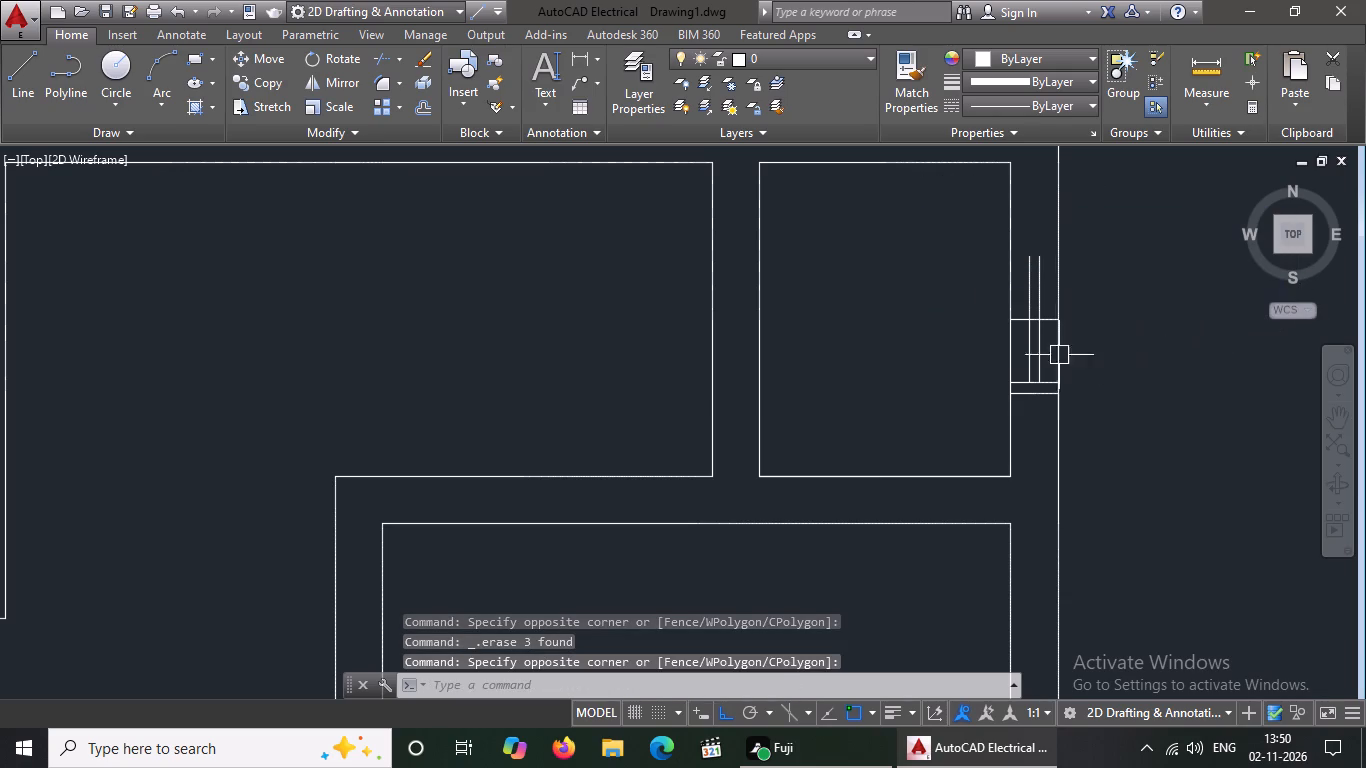
drag(929, 379, 982, 378)
click(1217, 560)
key(Delete)
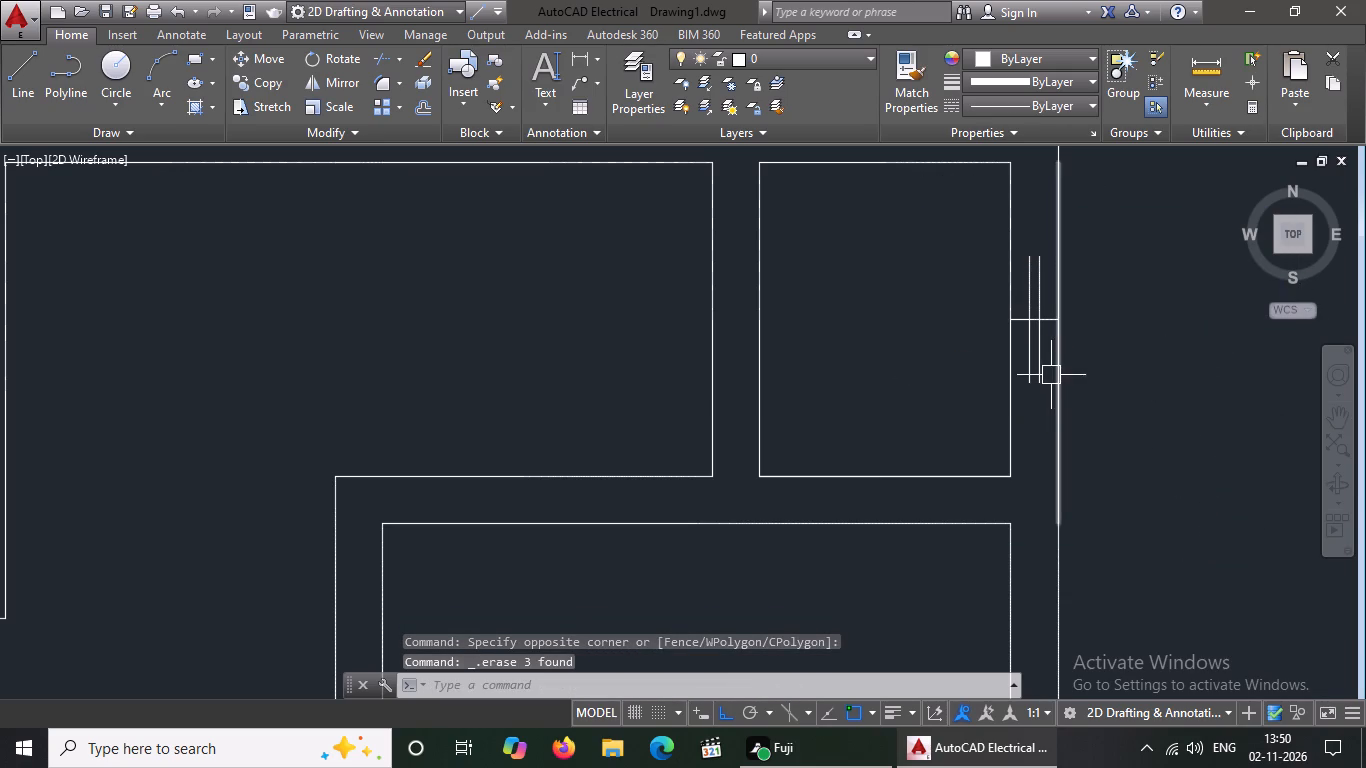
Erase the two glass lines and the centre line of the copied smaller bath's window.
click(1051, 375)
key(Escape)
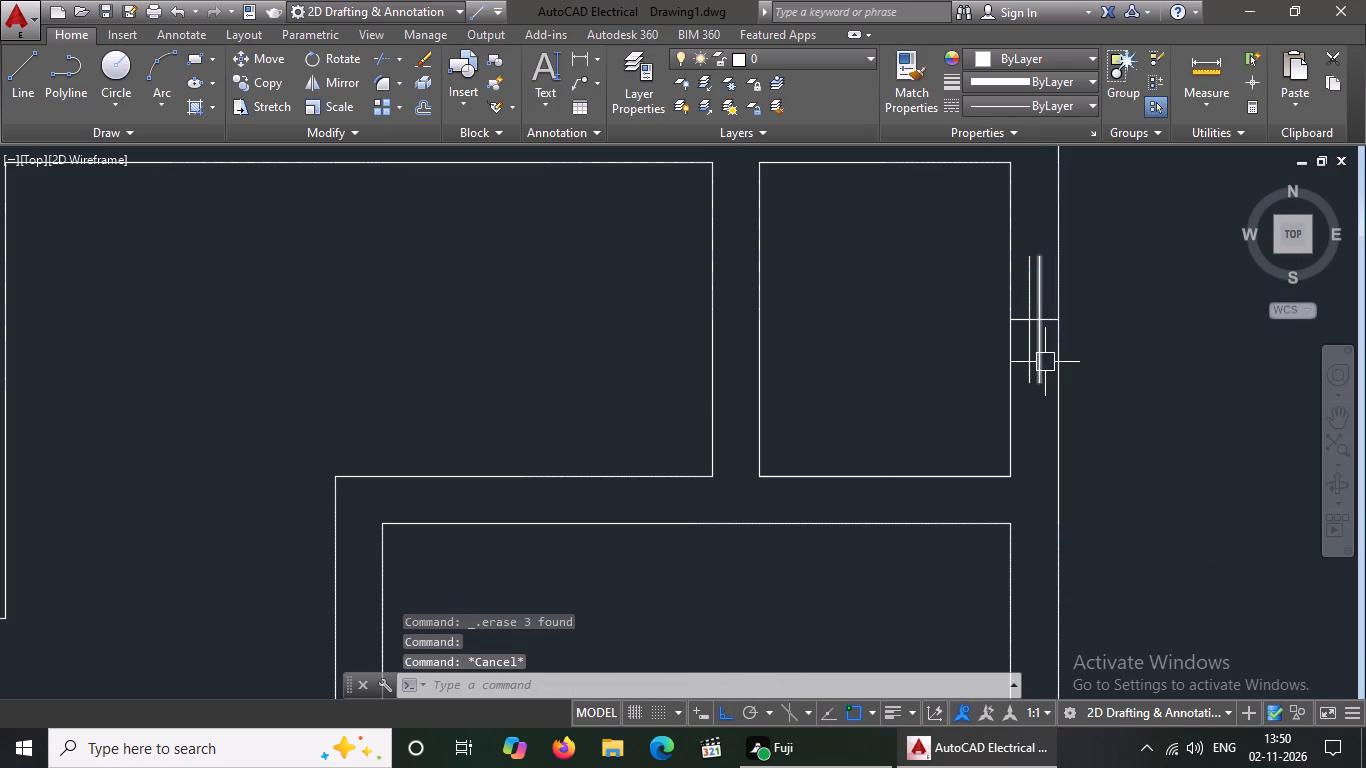
click(1045, 362)
key(Delete)
click(1027, 369)
key(Delete)
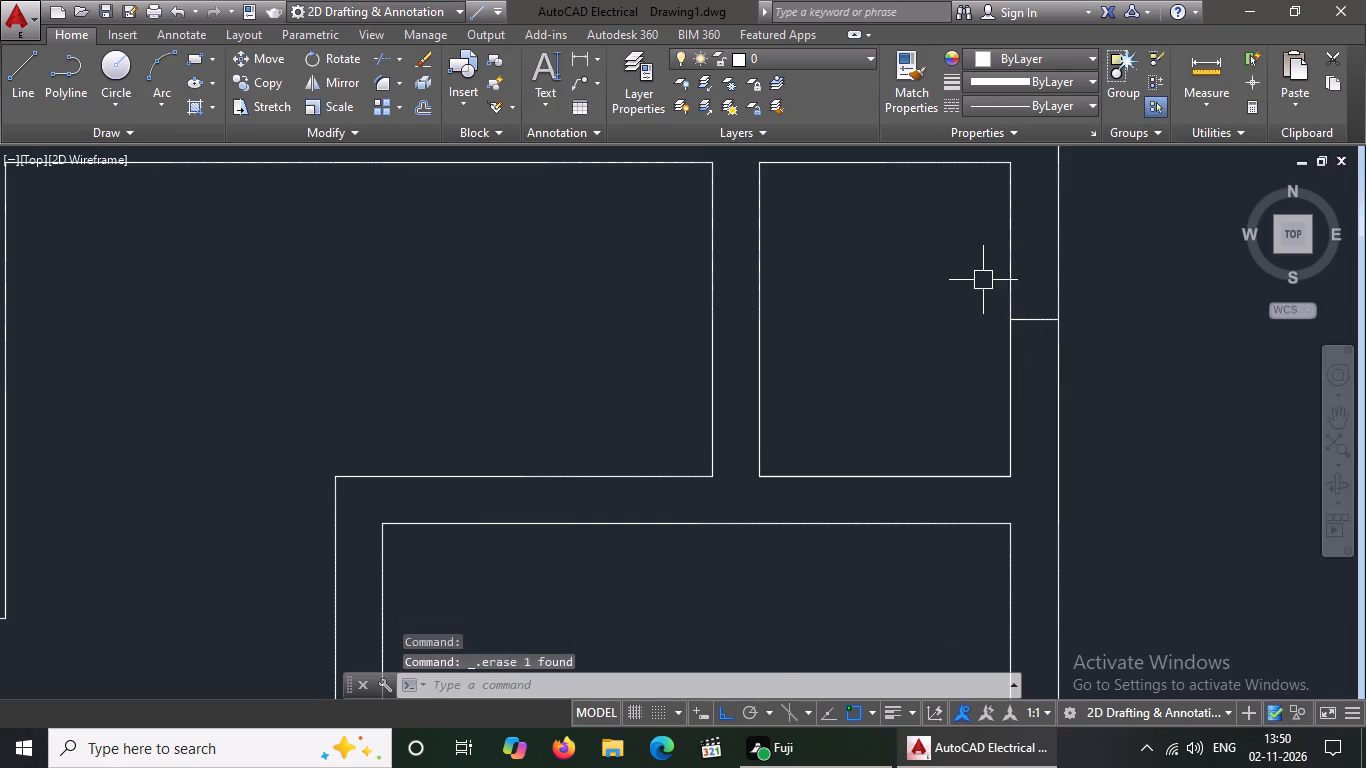
drag(975, 276, 1049, 321)
click(1184, 387)
key(Delete)
scroll(1073, 382, down, 4)
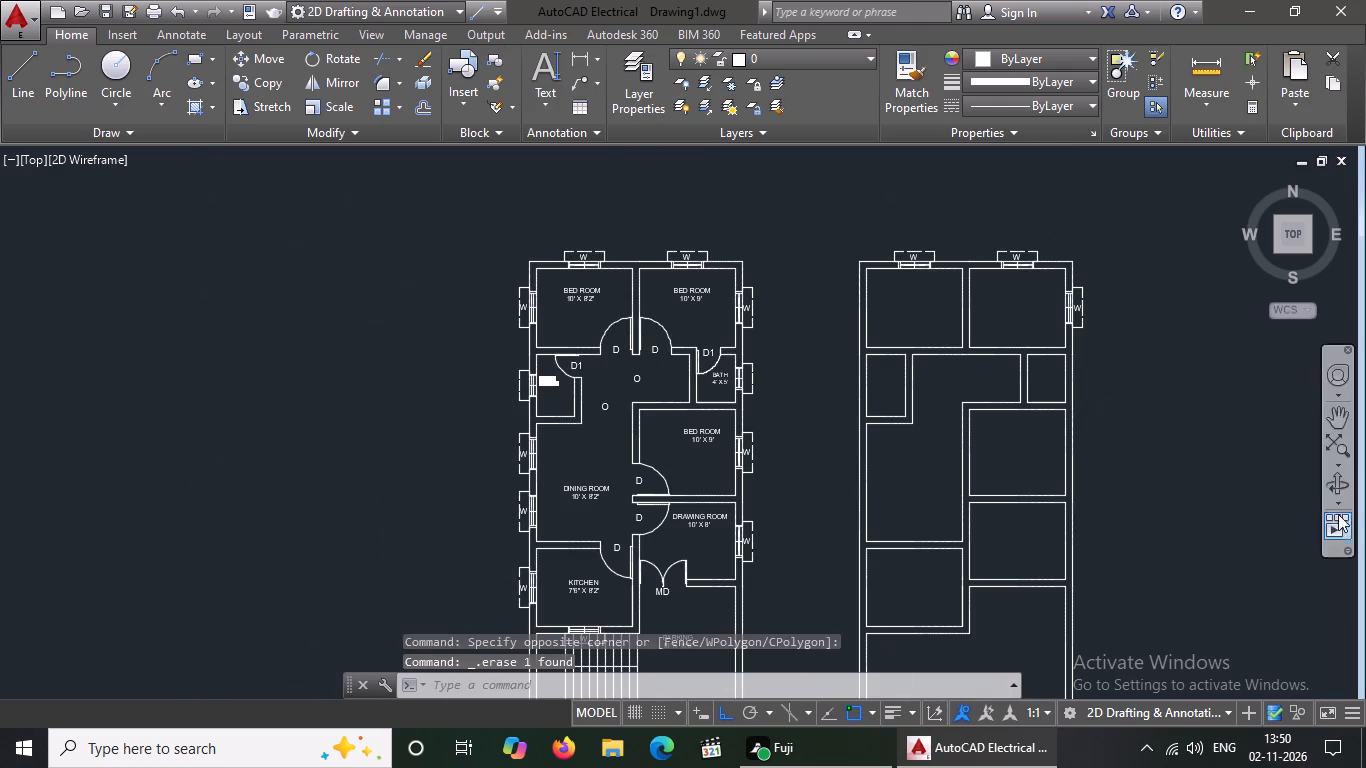
Erase the two glass lines and the lower jamb lines of the copied upper-right bedroom's side window.
scroll(980, 433, down, 2)
scroll(1003, 465, up, 2)
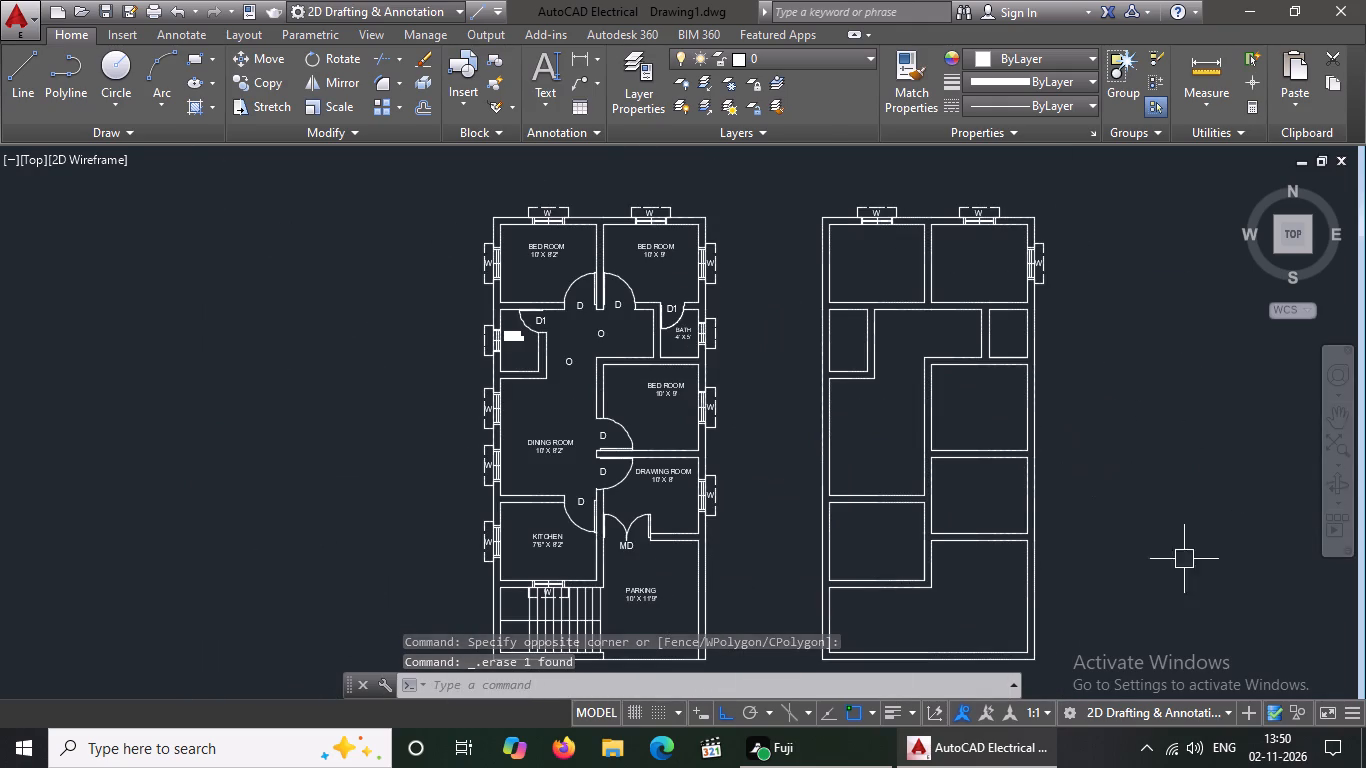
scroll(1013, 258, up, 4)
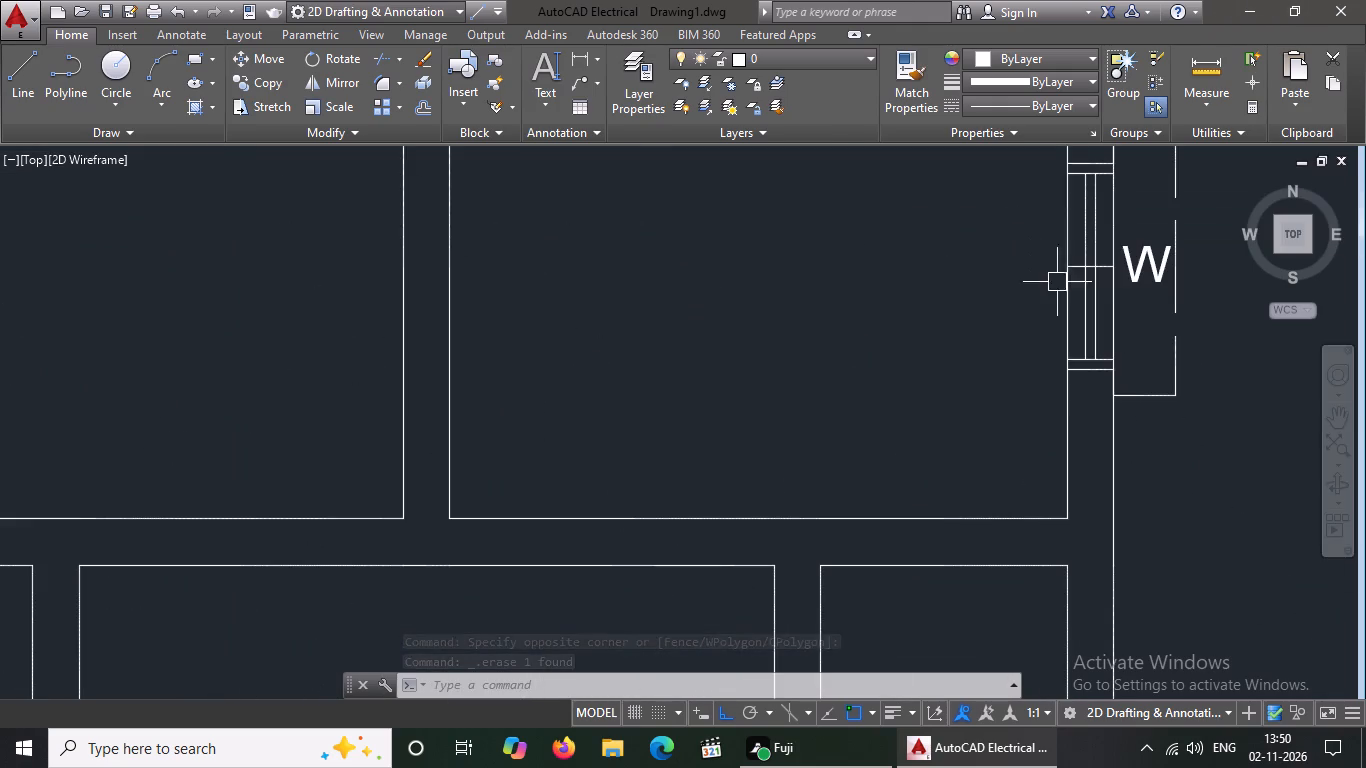
click(1089, 373)
key(Delete)
click(1094, 362)
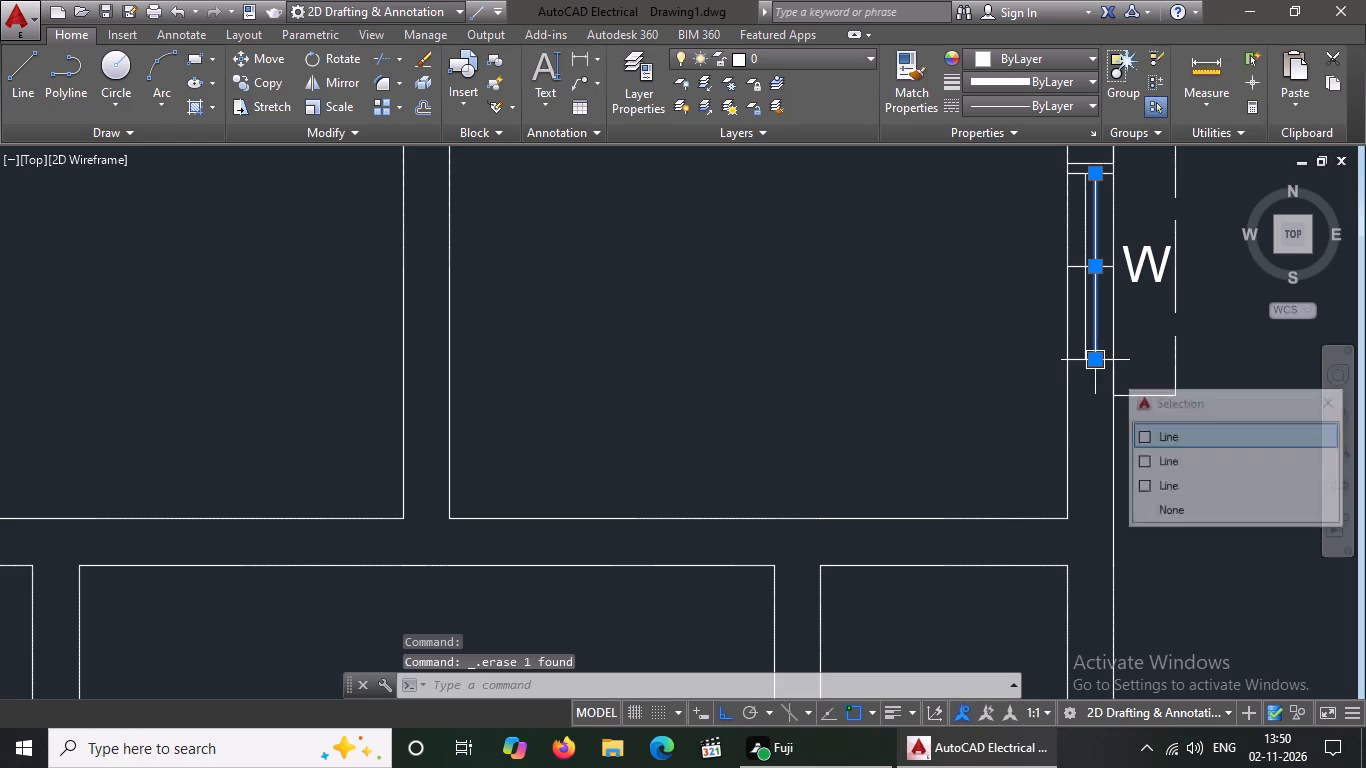
key(Delete)
key(Delete)
click(1080, 333)
key(Delete)
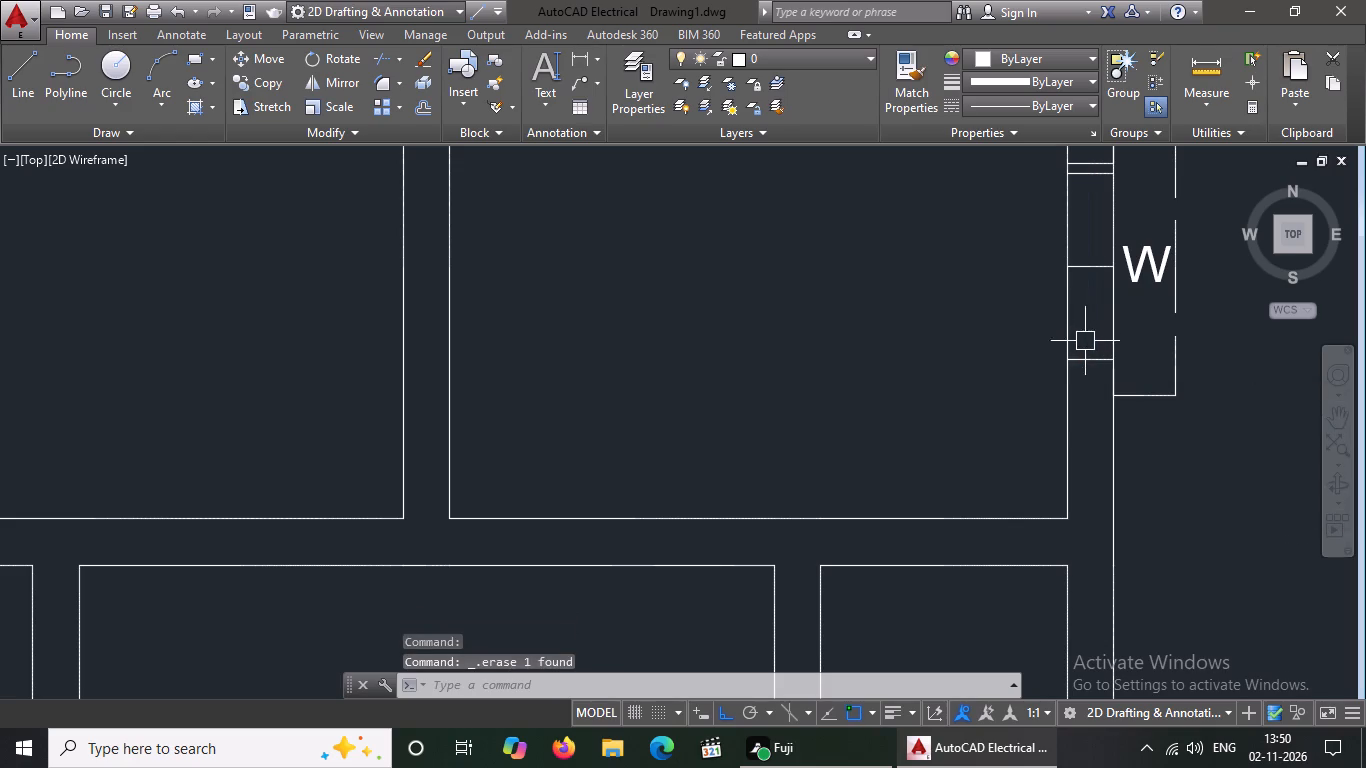
click(1087, 358)
key(Delete)
Erase the lower projection line, stray wall segment, dashed outer line, W label and centre line of the copied upper-right bedroom's side window.
click(1131, 399)
key(Delete)
drag(991, 323, 1077, 357)
click(1260, 455)
key(Delete)
click(1178, 359)
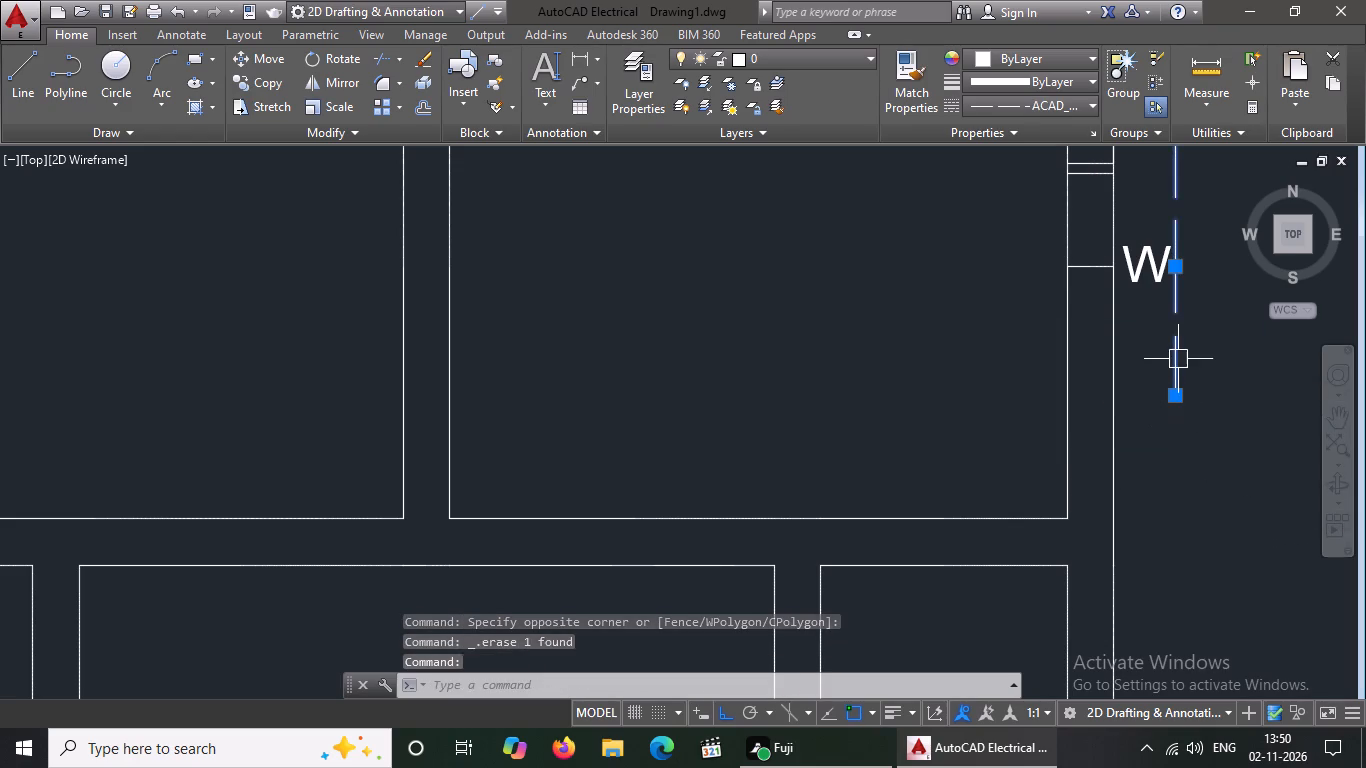
key(Delete)
click(1136, 276)
key(Delete)
click(1106, 261)
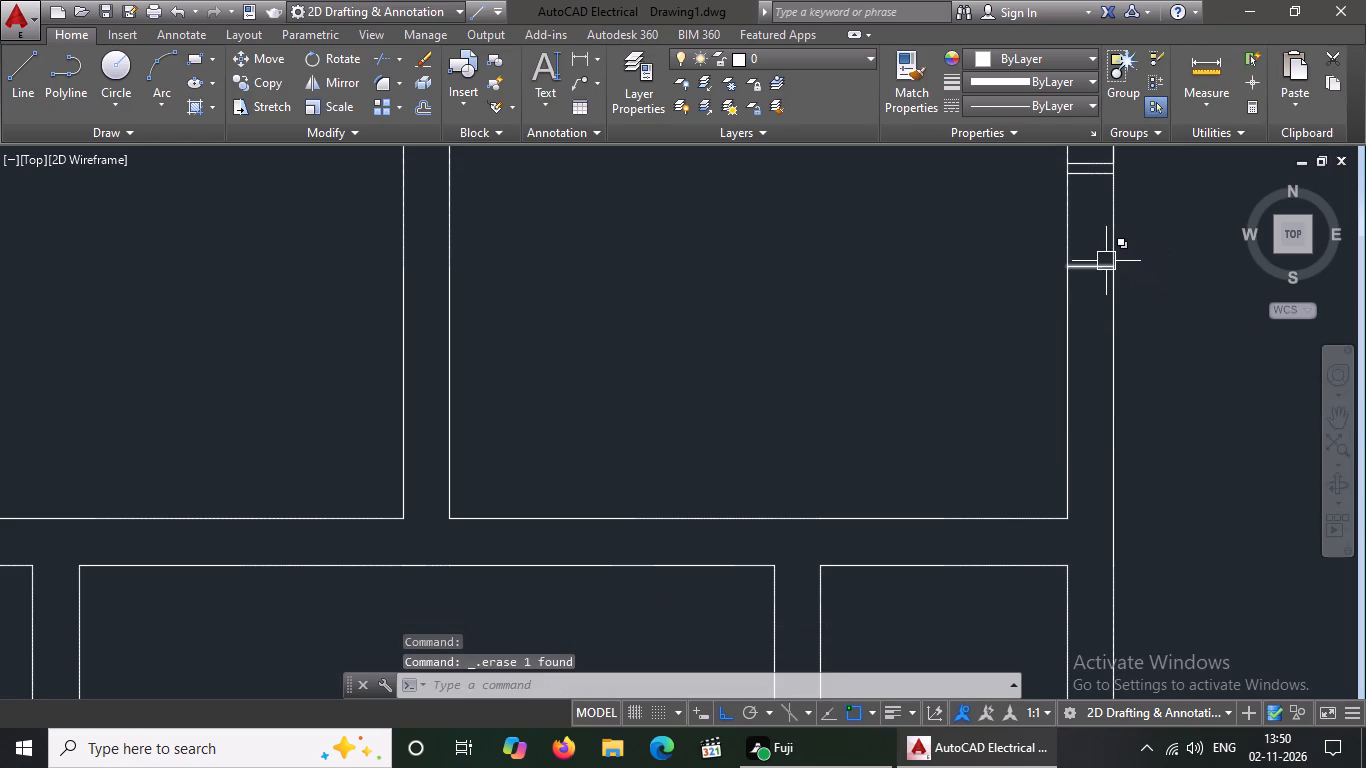
key(Delete)
Erase the upper projection line and the upper jamb lines of the copied upper-right bedroom's side window.
scroll(1110, 403, down, 2)
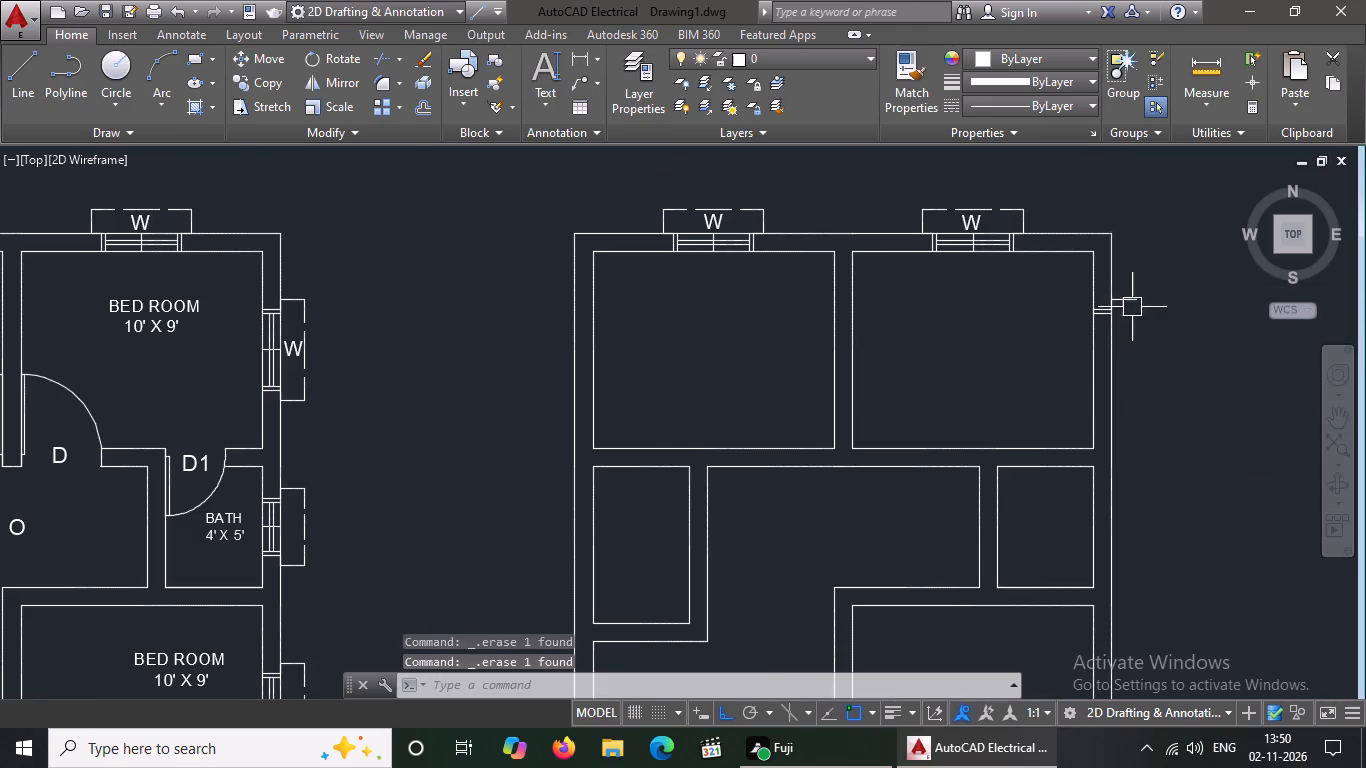
scroll(1135, 299, up, 1)
click(1130, 298)
key(Delete)
key(Delete)
key(Delete)
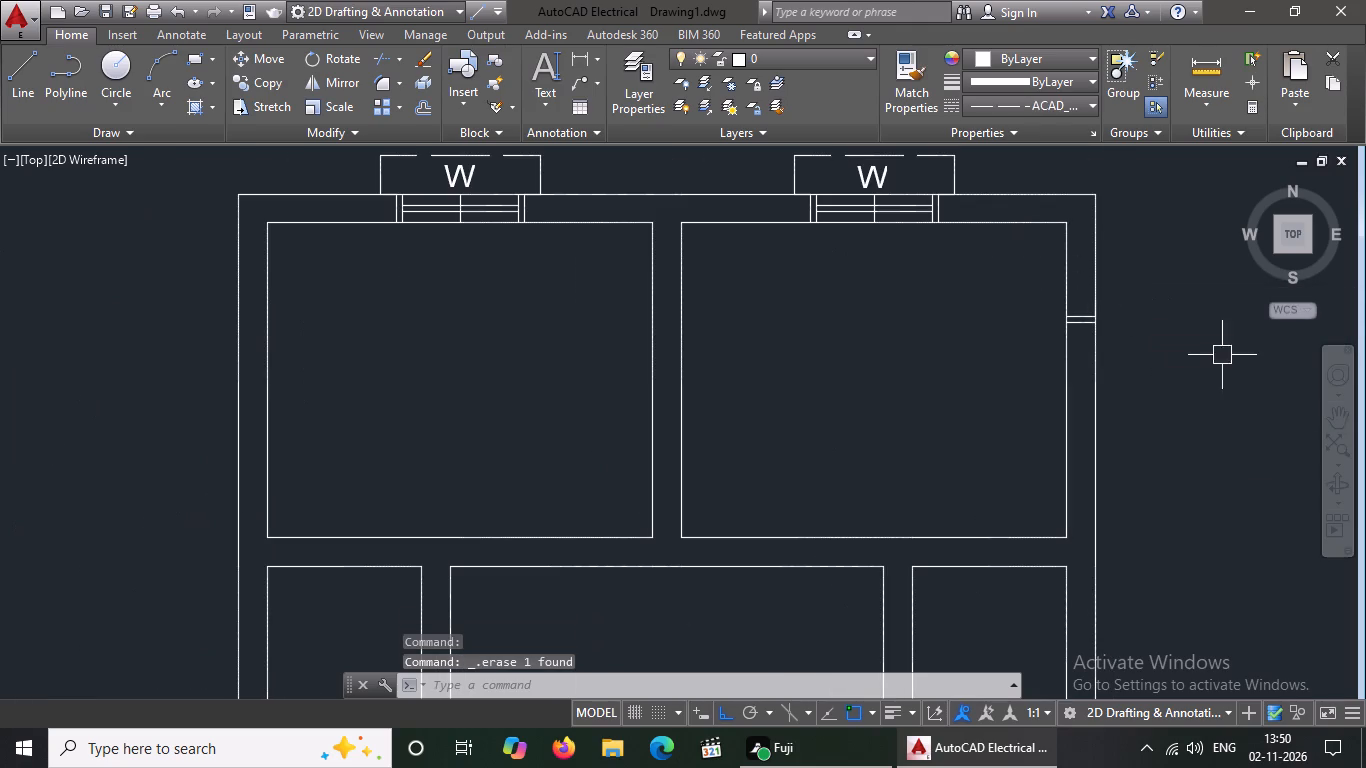
click(1074, 282)
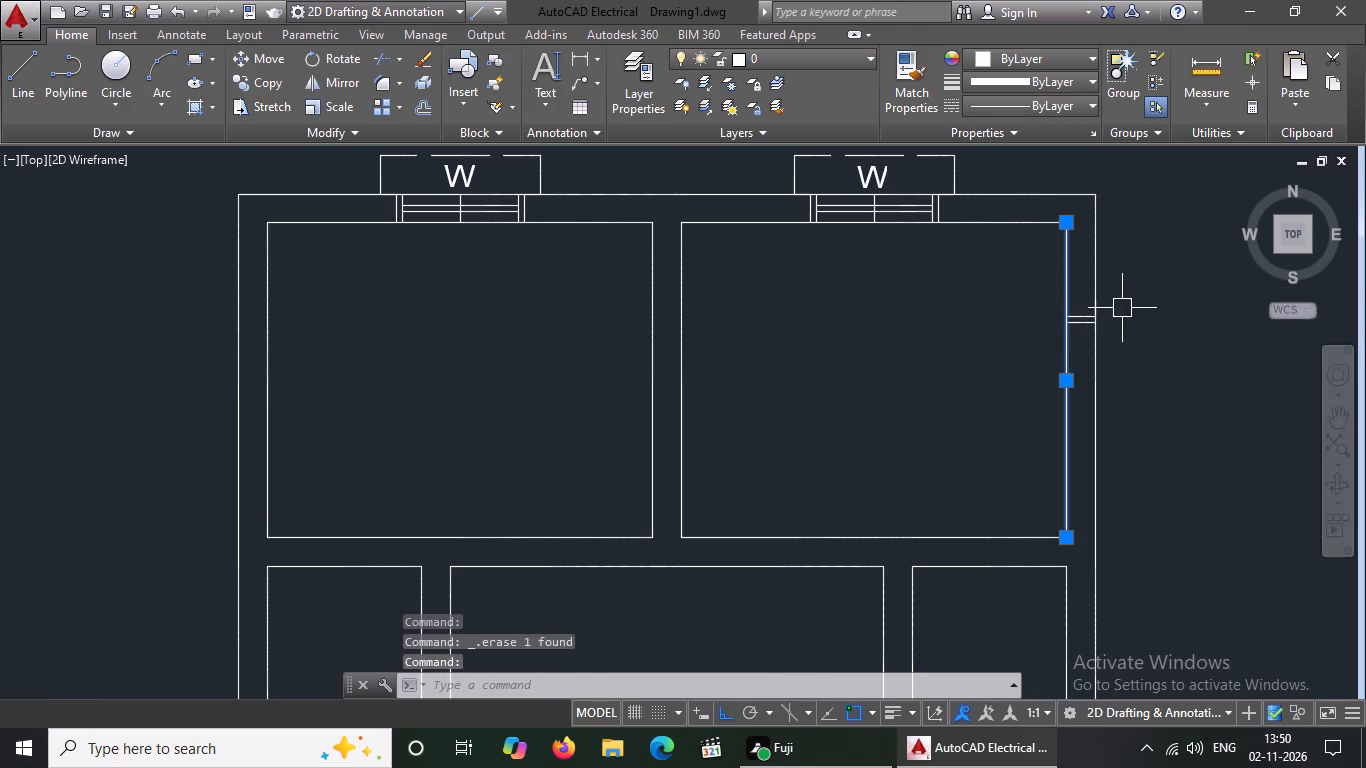
key(Escape)
drag(1010, 285, 1084, 284)
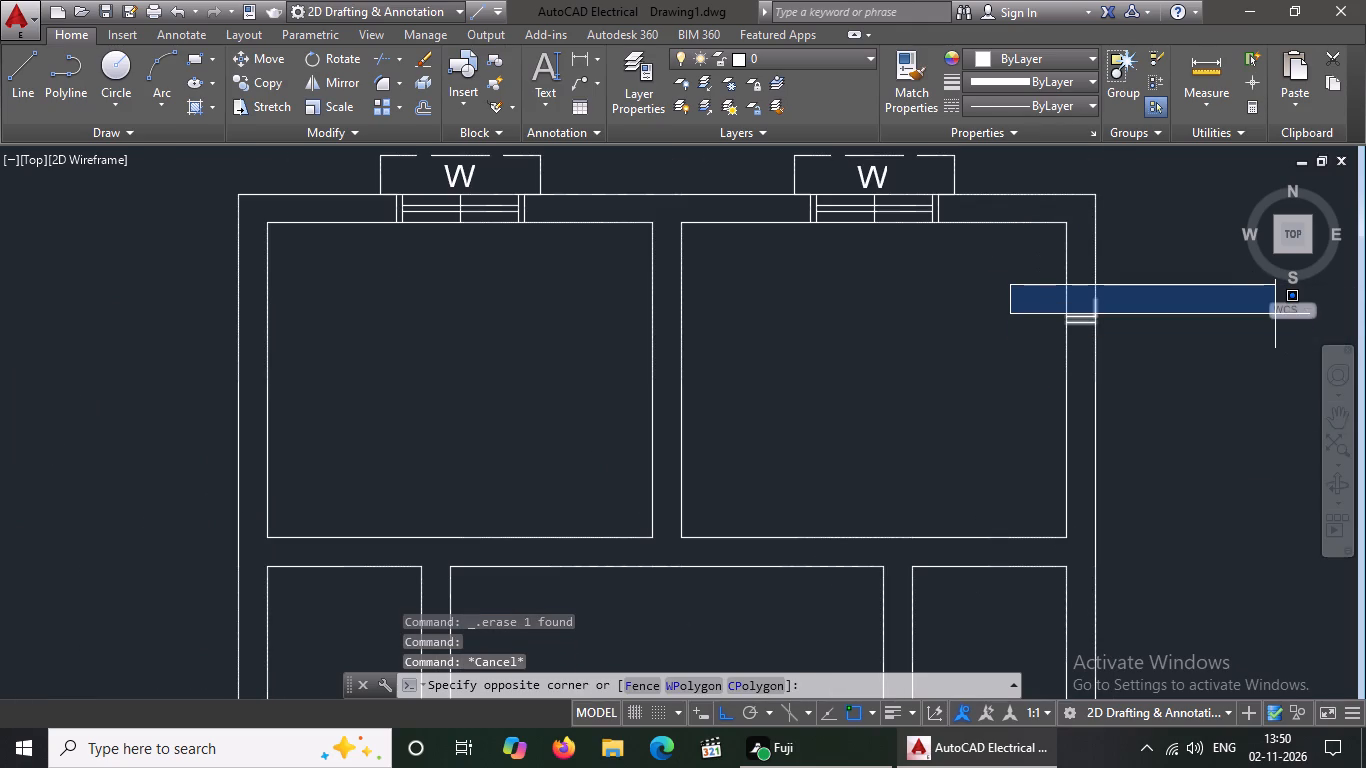
click(1275, 320)
key(Delete)
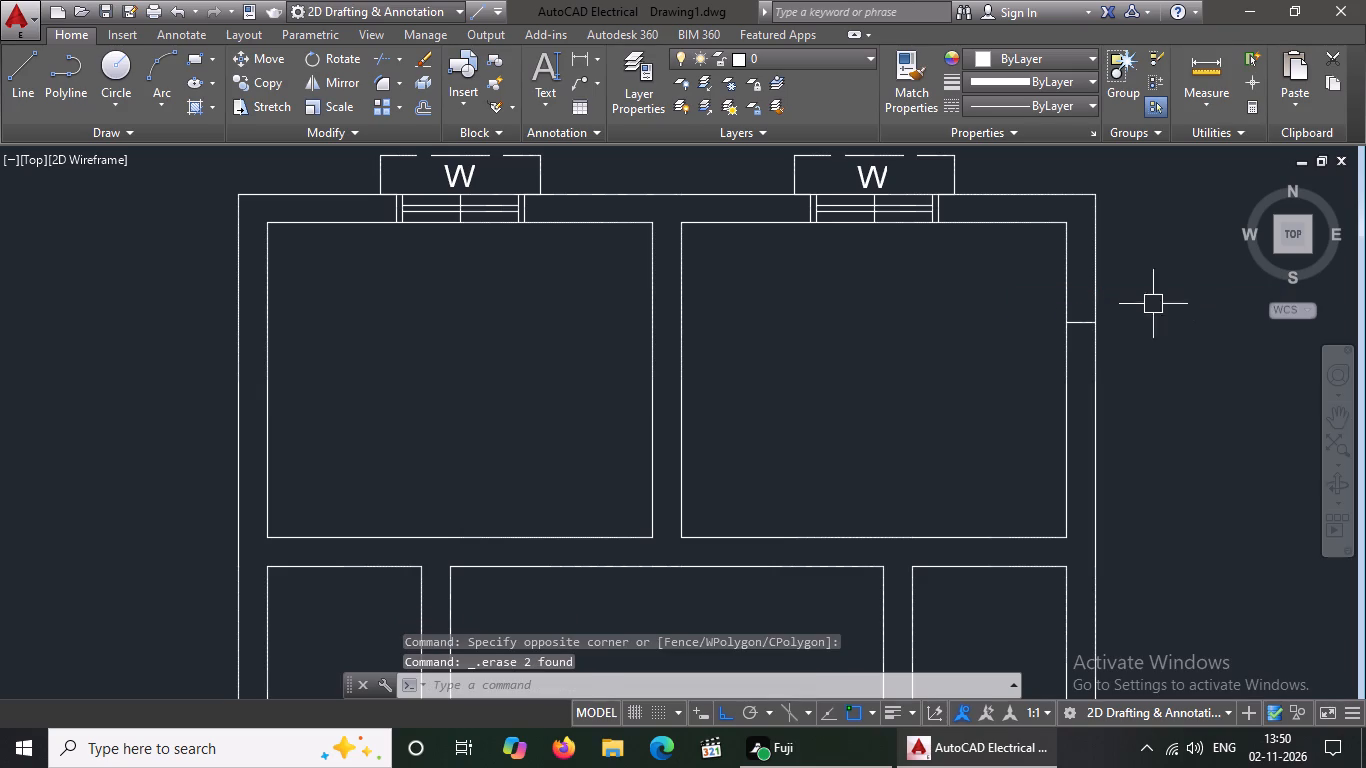
click(1082, 320)
key(Delete)
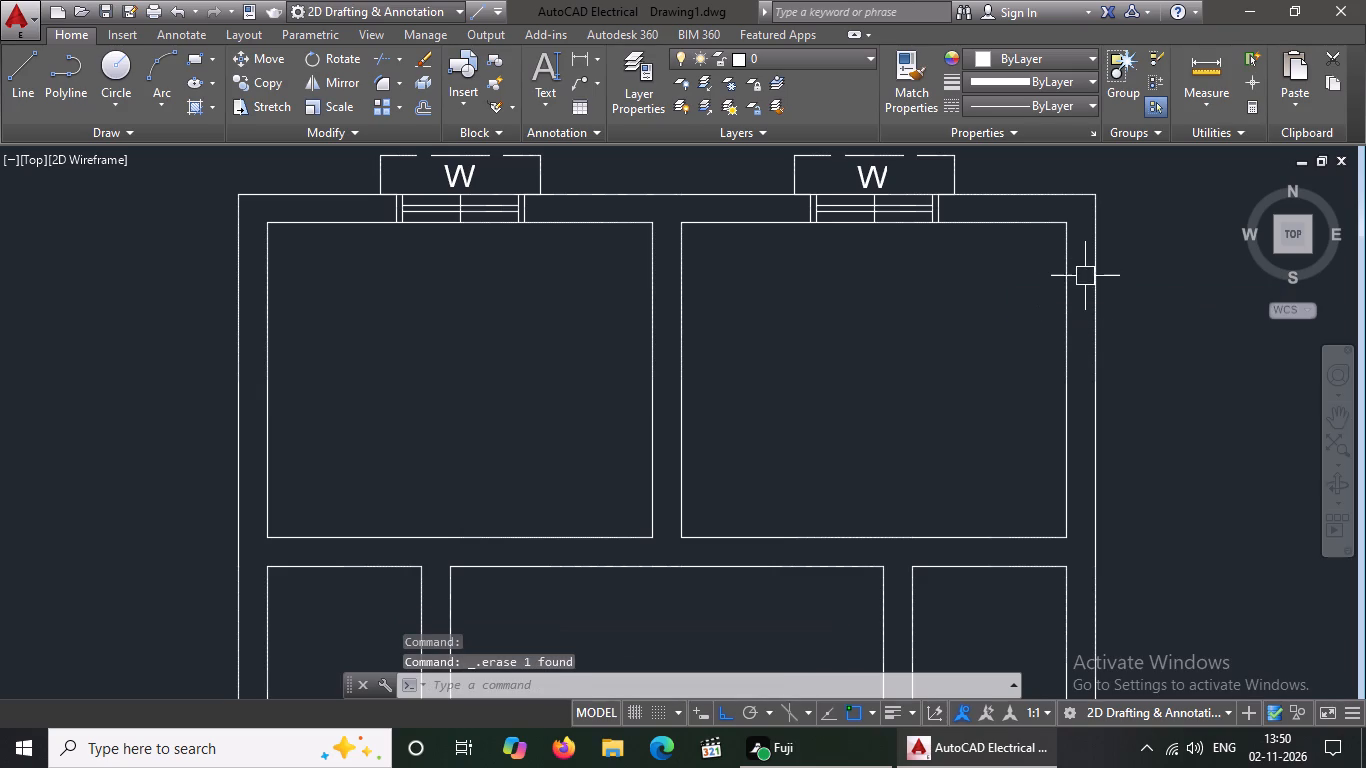
Erase the W label, dashed outer line and both side projection lines of the copied upper-right bedroom's top window.
scroll(1099, 328, down, 5)
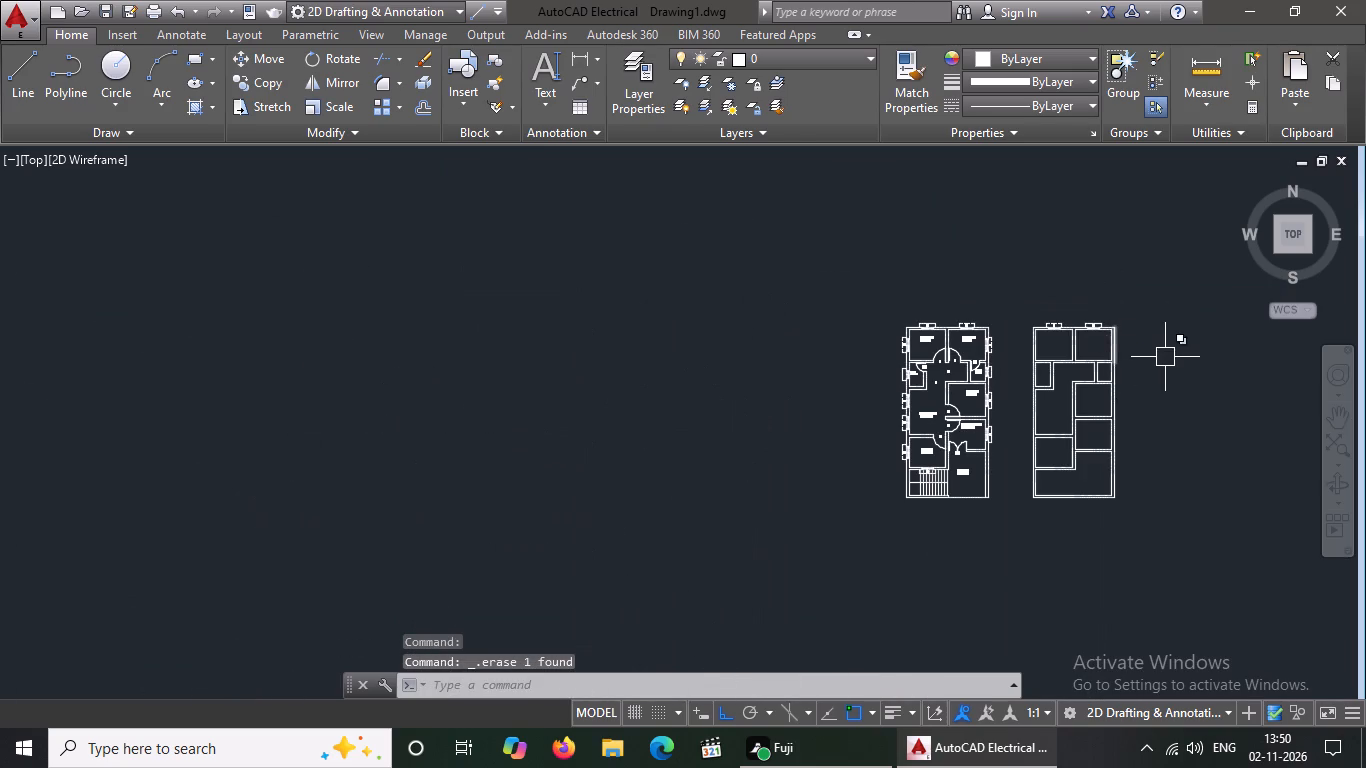
scroll(1168, 358, up, 2)
scroll(1043, 297, up, 3)
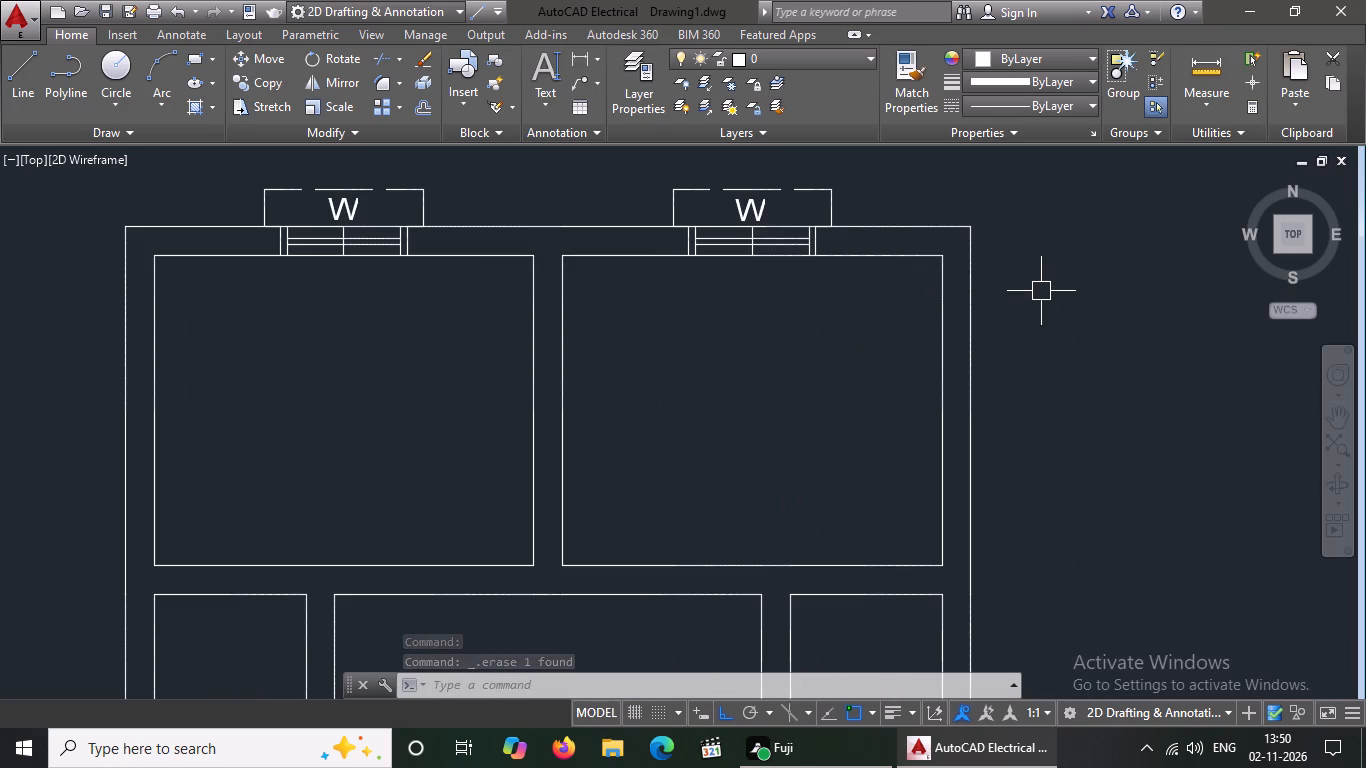
click(742, 206)
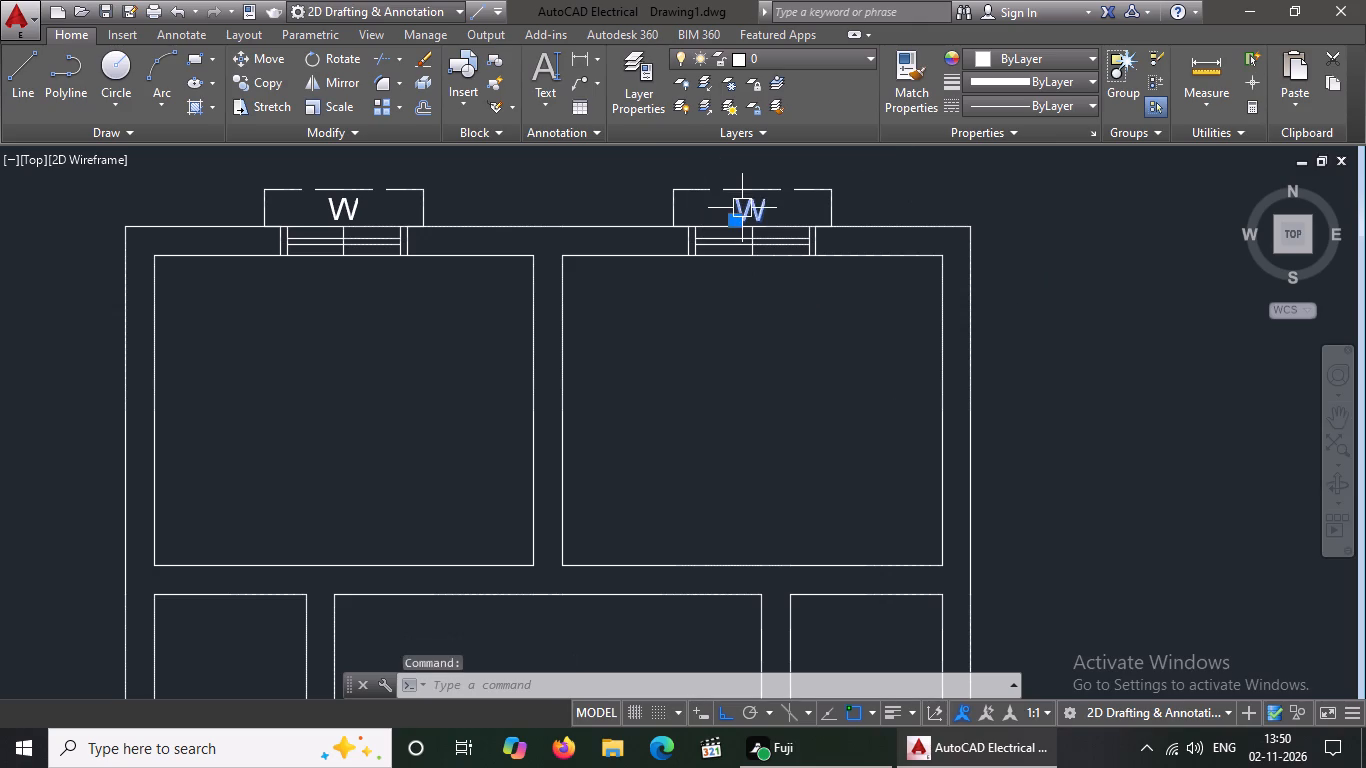
key(Delete)
click(676, 186)
key(Delete)
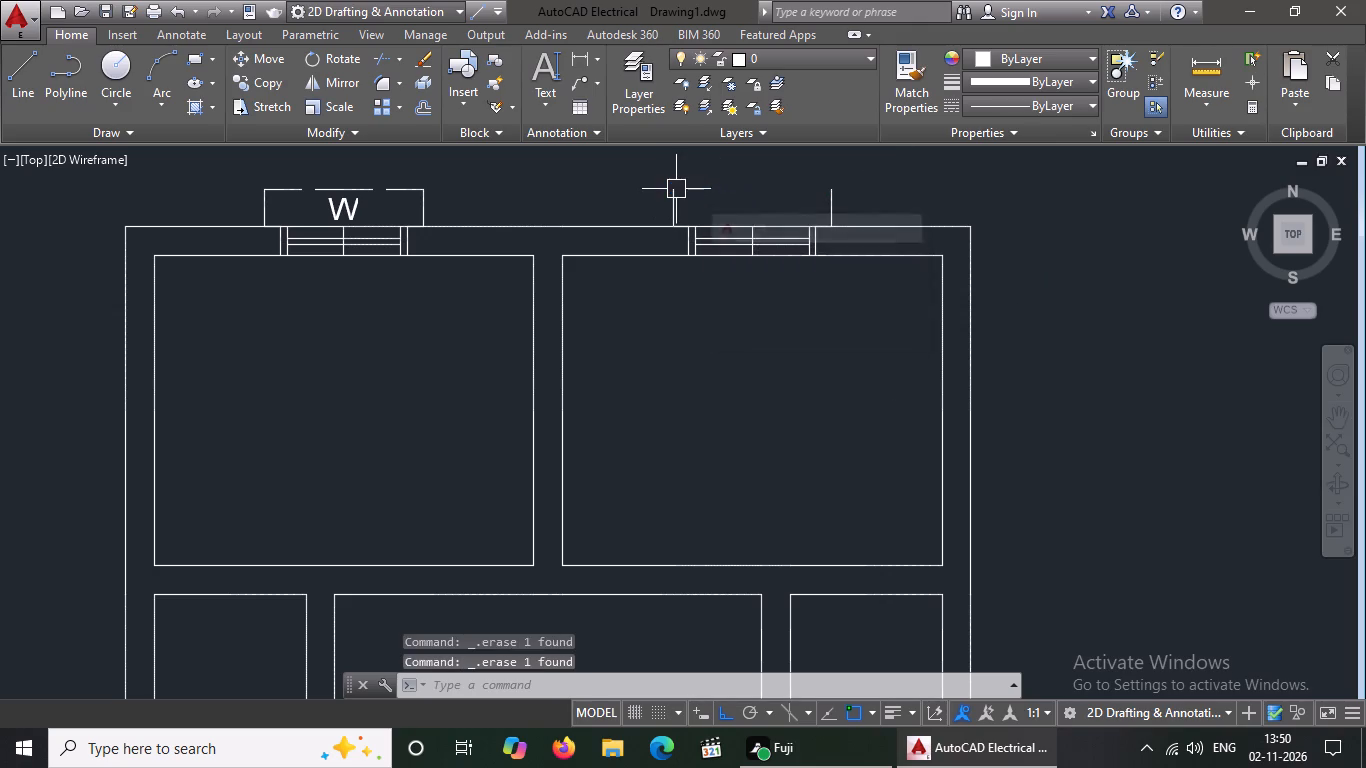
click(676, 192)
key(Delete)
click(832, 199)
key(Delete)
key(Delete)
key(Delete)
key(Delete)
key(Delete)
key(Delete)
key(Delete)
key(Delete)
key(Delete)
key(Delete)
key(Delete)
key(Delete)
key(Delete)
key(Delete)
key(Delete)
key(Delete)
key(Delete)
key(Delete)
key(Delete)
key(Delete)
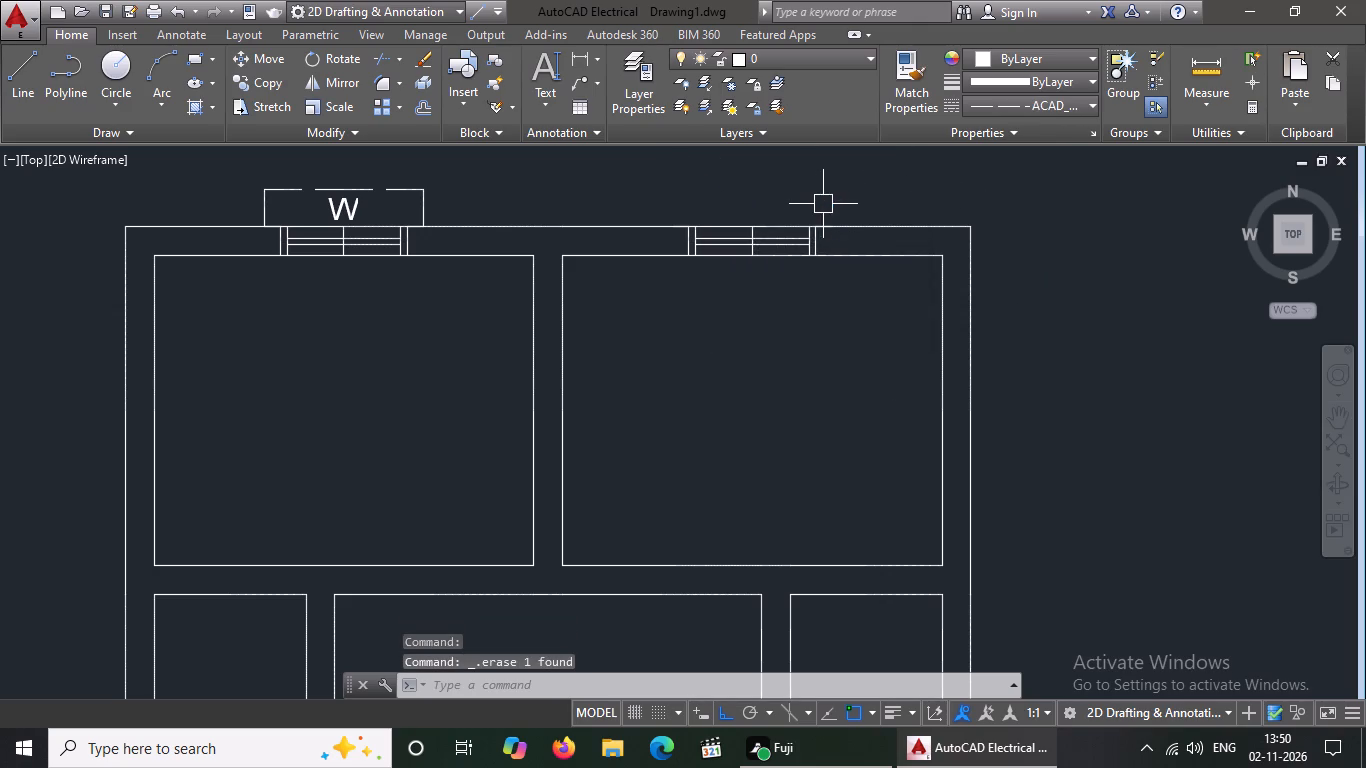
Erase the two glass lines of the copied upper-right bedroom's top window.
scroll(715, 247, up, 1)
click(715, 247)
click(732, 233)
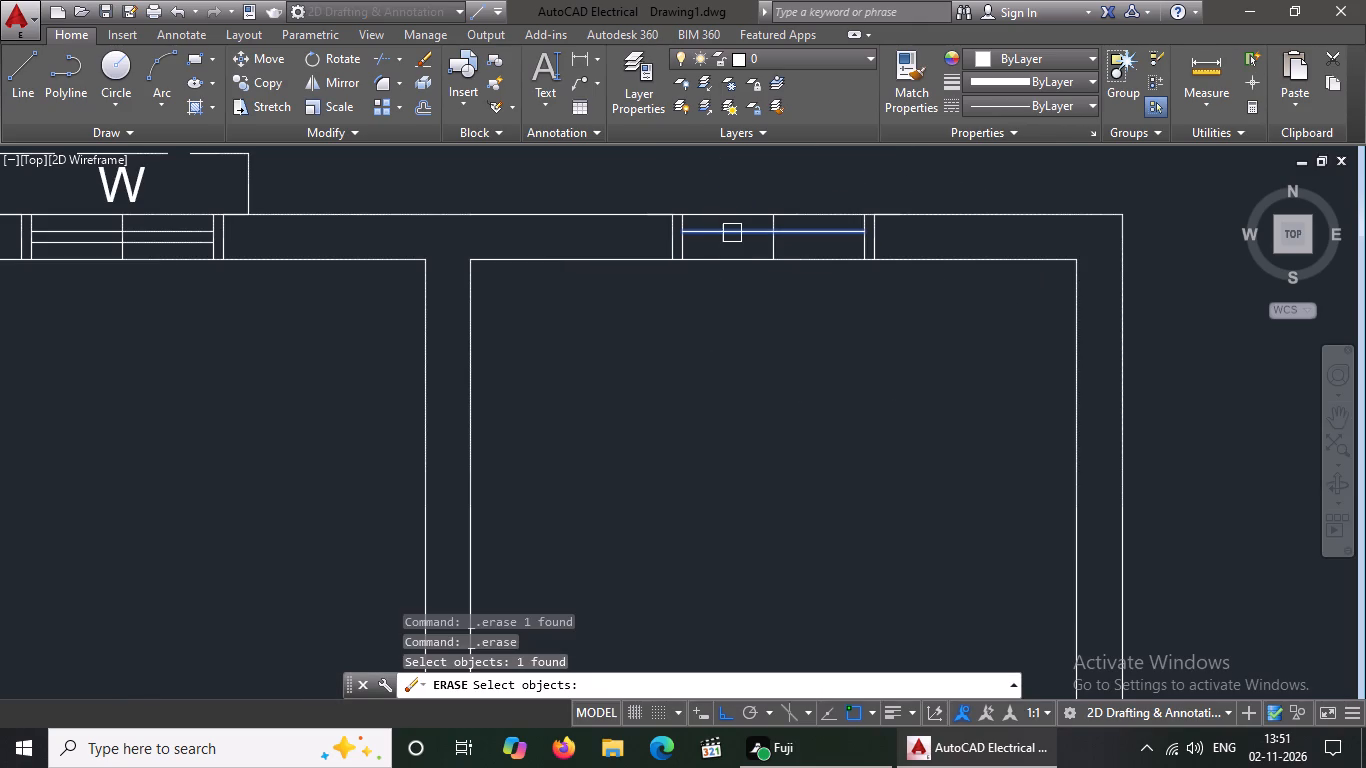
key(Delete)
click(732, 233)
click(737, 234)
click(758, 235)
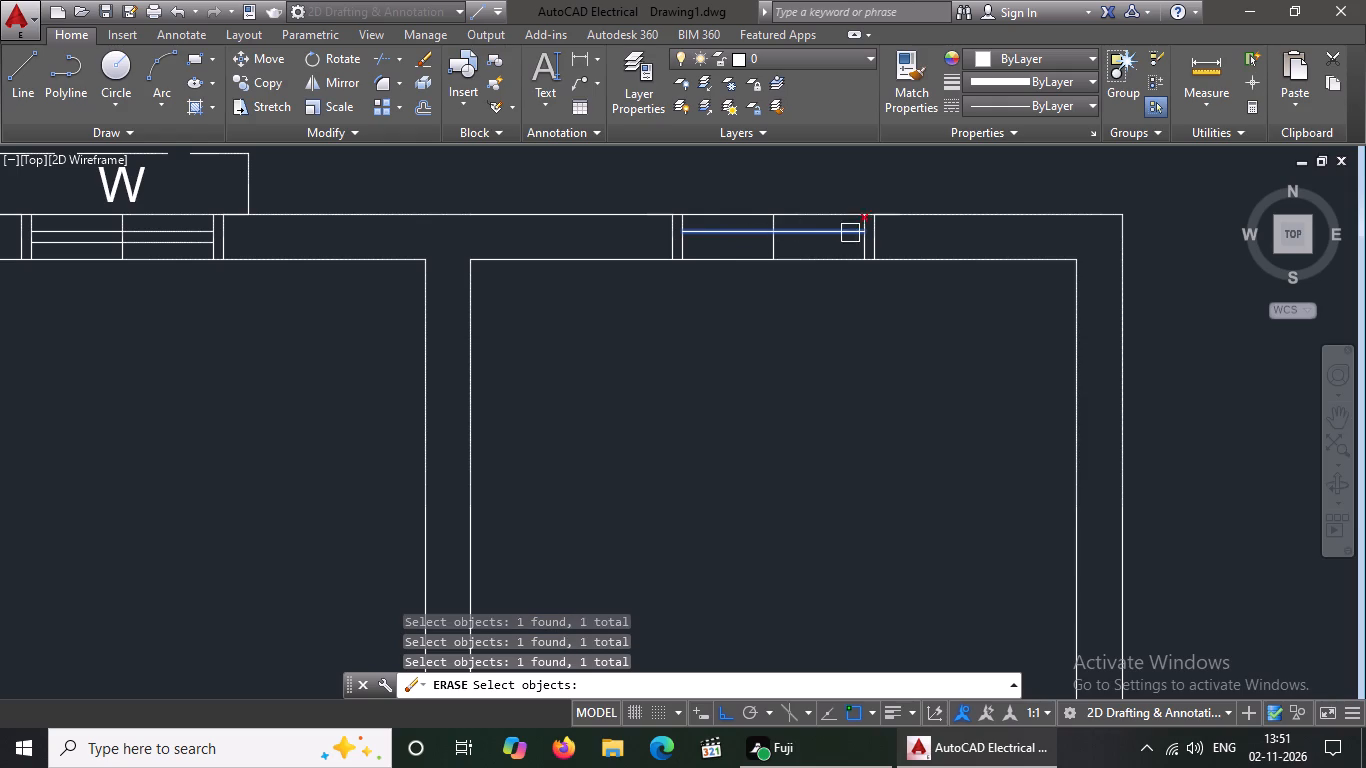
click(844, 240)
key(Escape)
click(854, 230)
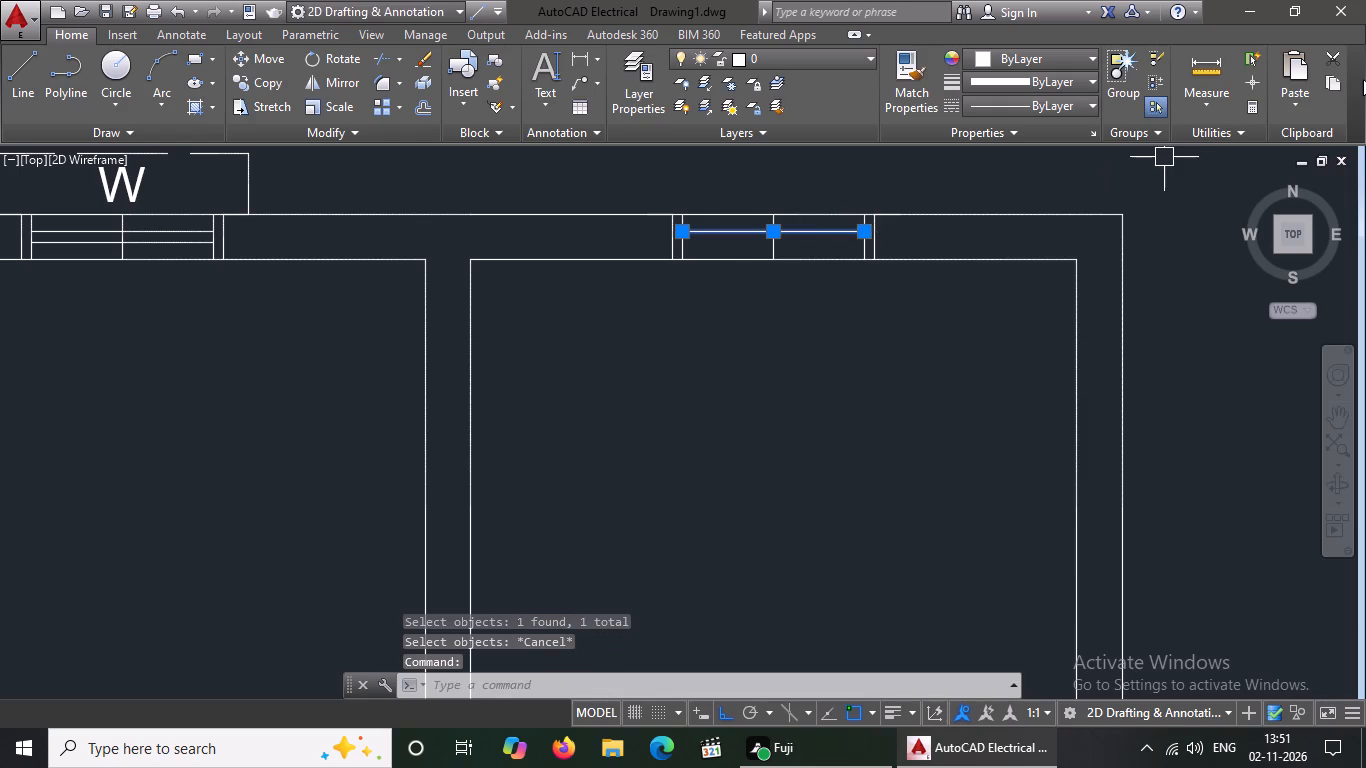
key(Delete)
Erase the jamb lines on both sides and the centre line of the copied upper-right bedroom's top window.
scroll(676, 225, up, 2)
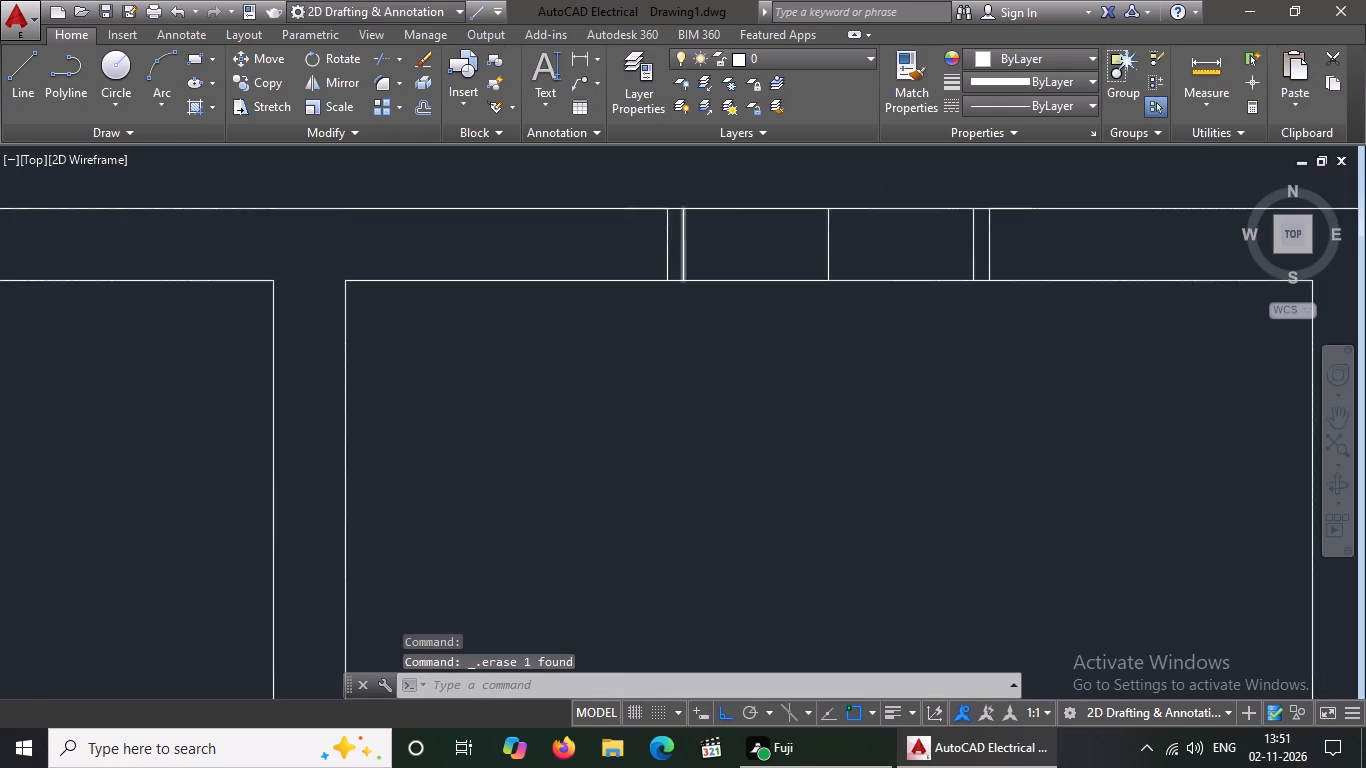
click(677, 233)
key(Delete)
click(665, 243)
key(Delete)
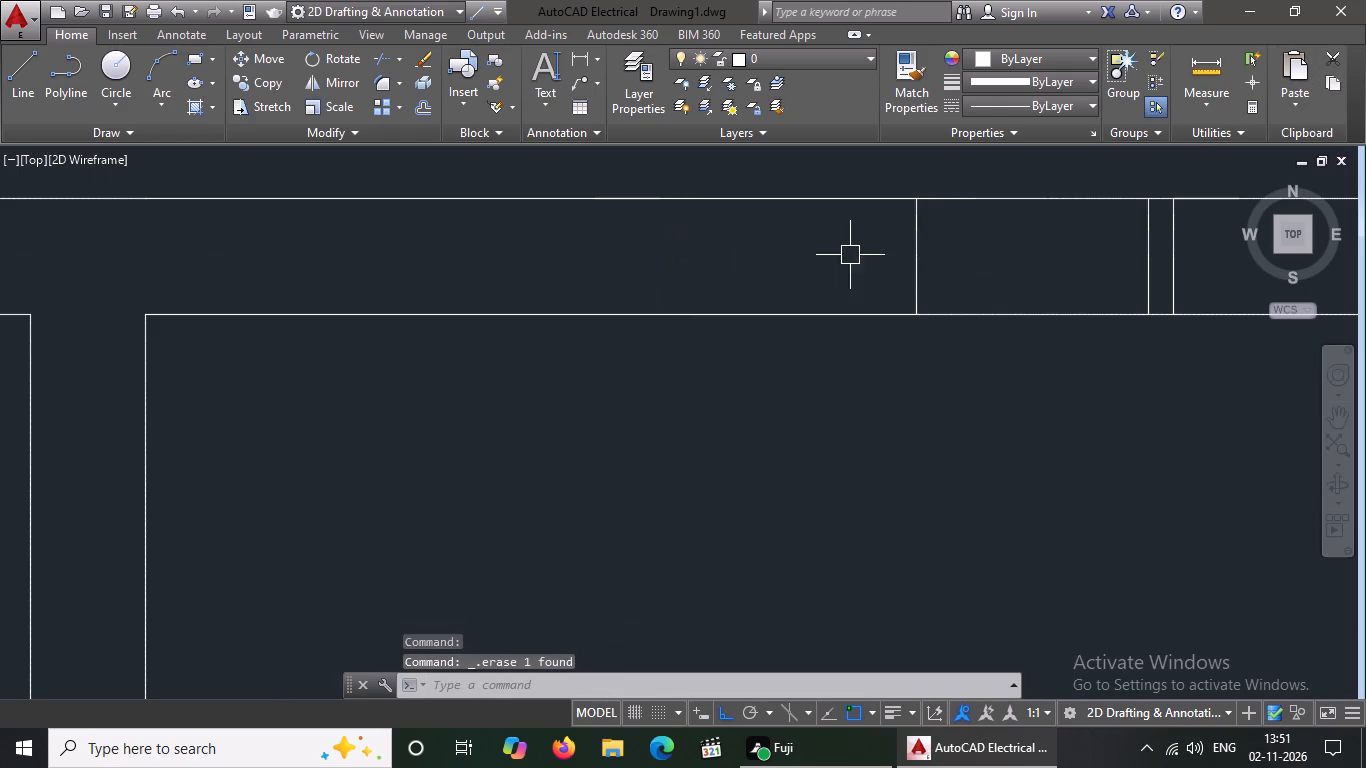
click(902, 233)
click(933, 228)
click(939, 232)
click(871, 281)
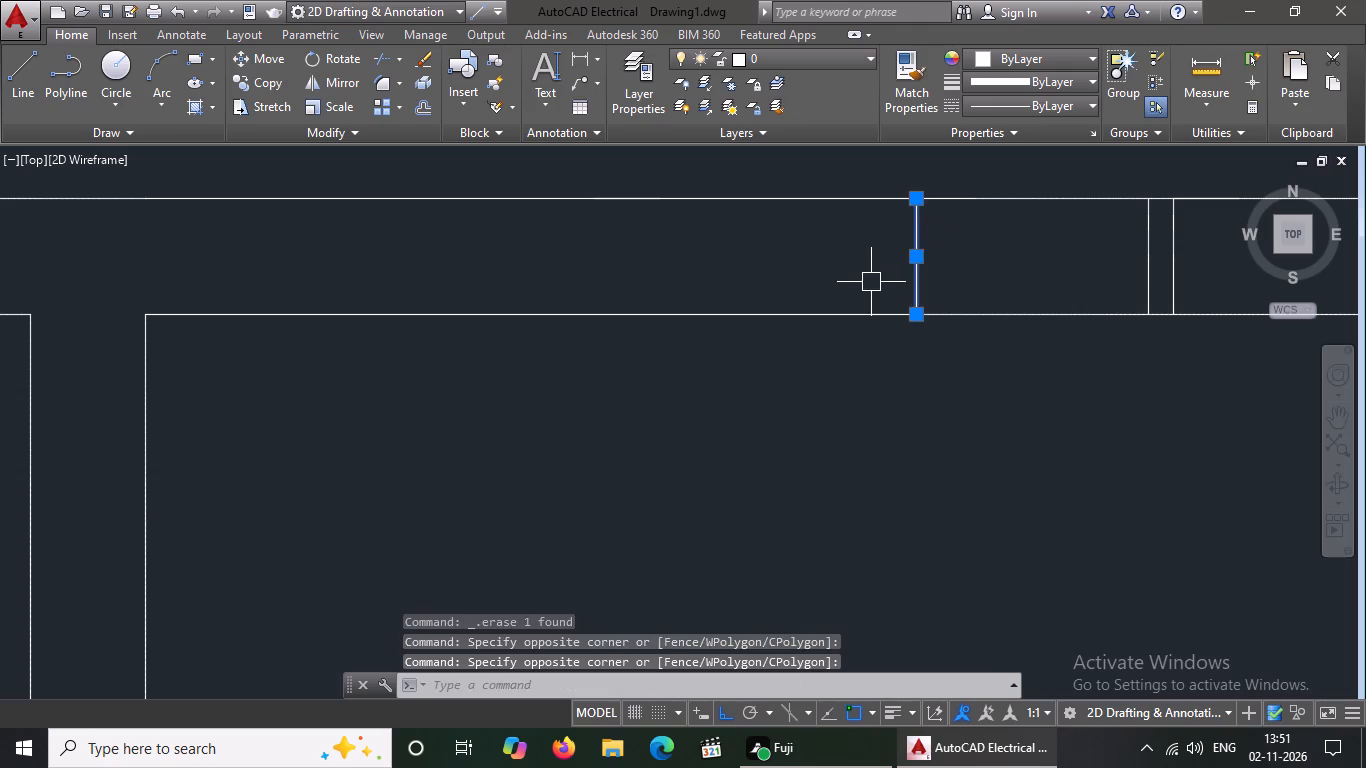
key(Delete)
click(1152, 246)
key(Delete)
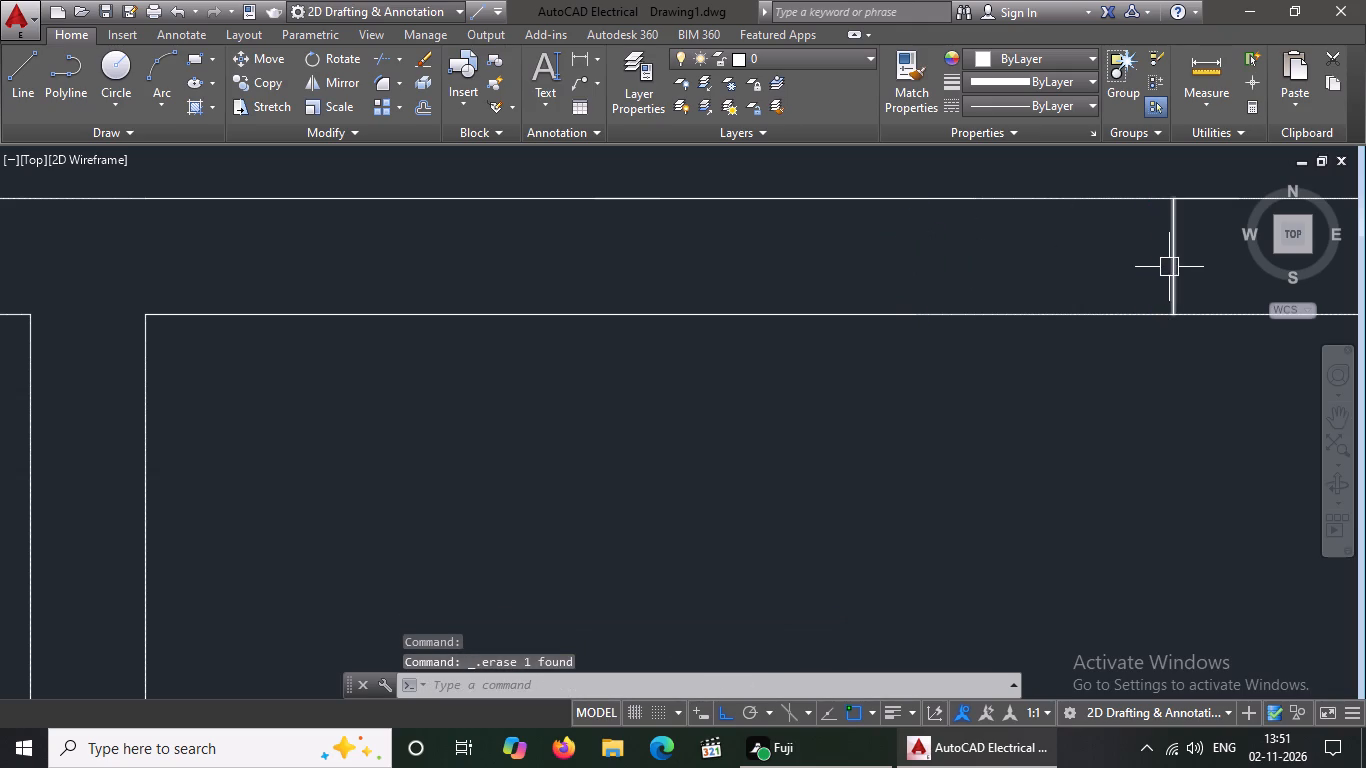
click(1172, 264)
key(Delete)
Erase the short leftover segments on the outer wall line where the copied upper-right bedroom's top window was.
scroll(901, 367, down, 3)
drag(845, 272, 860, 315)
click(1179, 454)
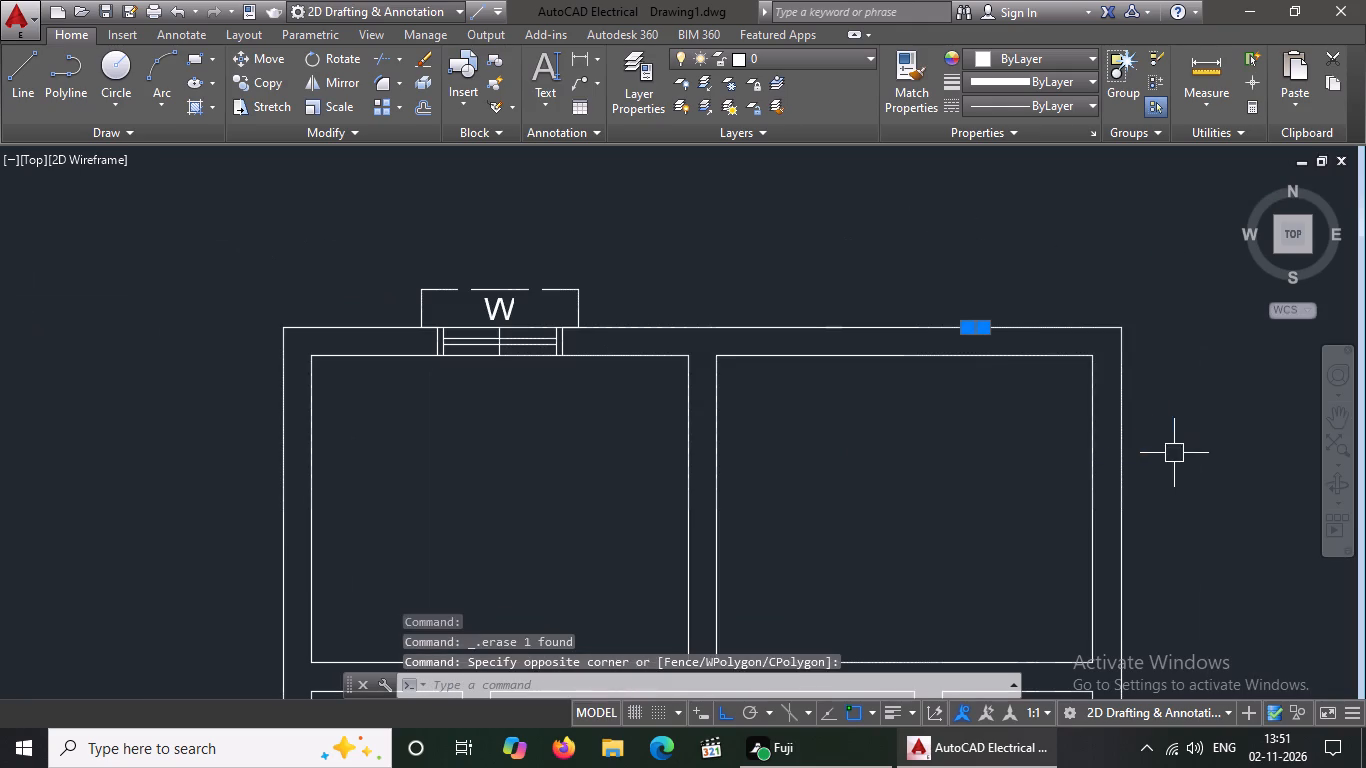
key(Delete)
drag(809, 278, 840, 331)
click(1064, 455)
key(Delete)
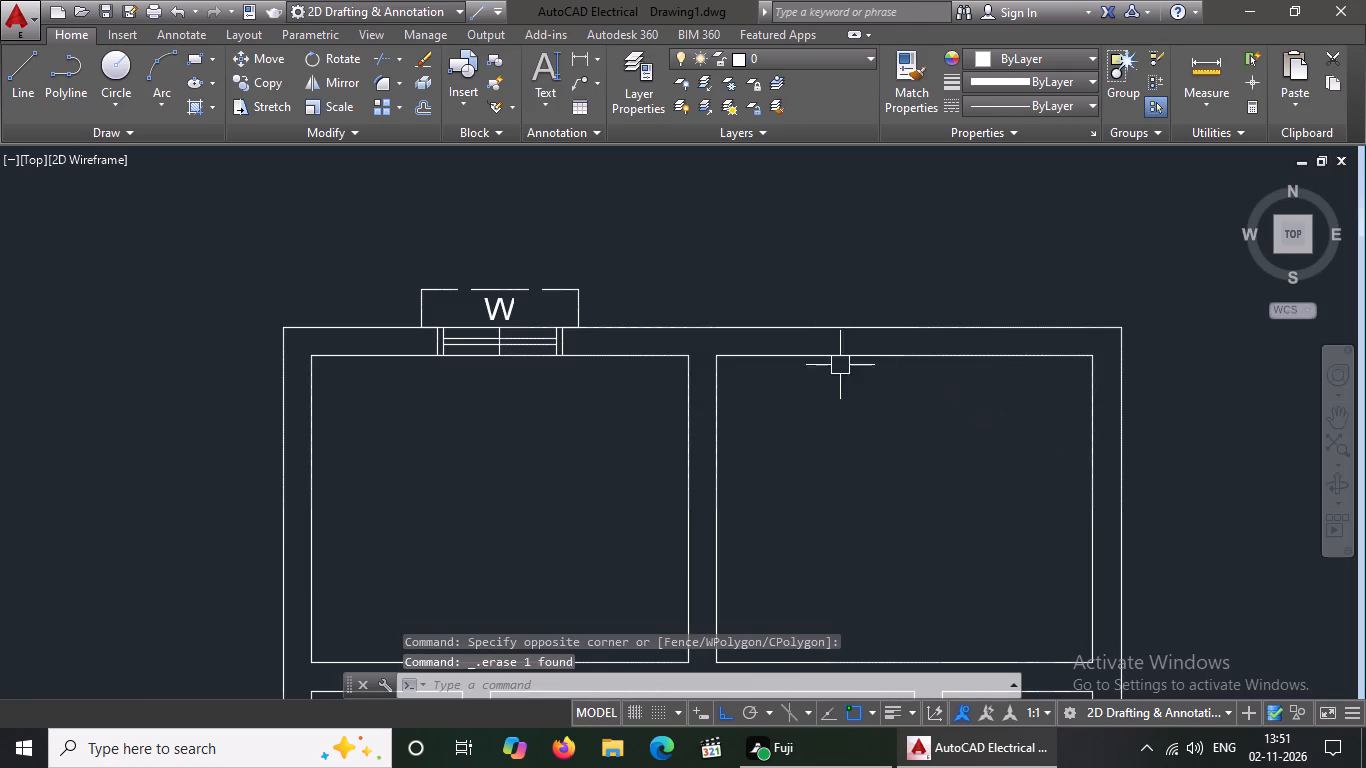
drag(731, 256, 753, 283)
click(1125, 423)
key(Delete)
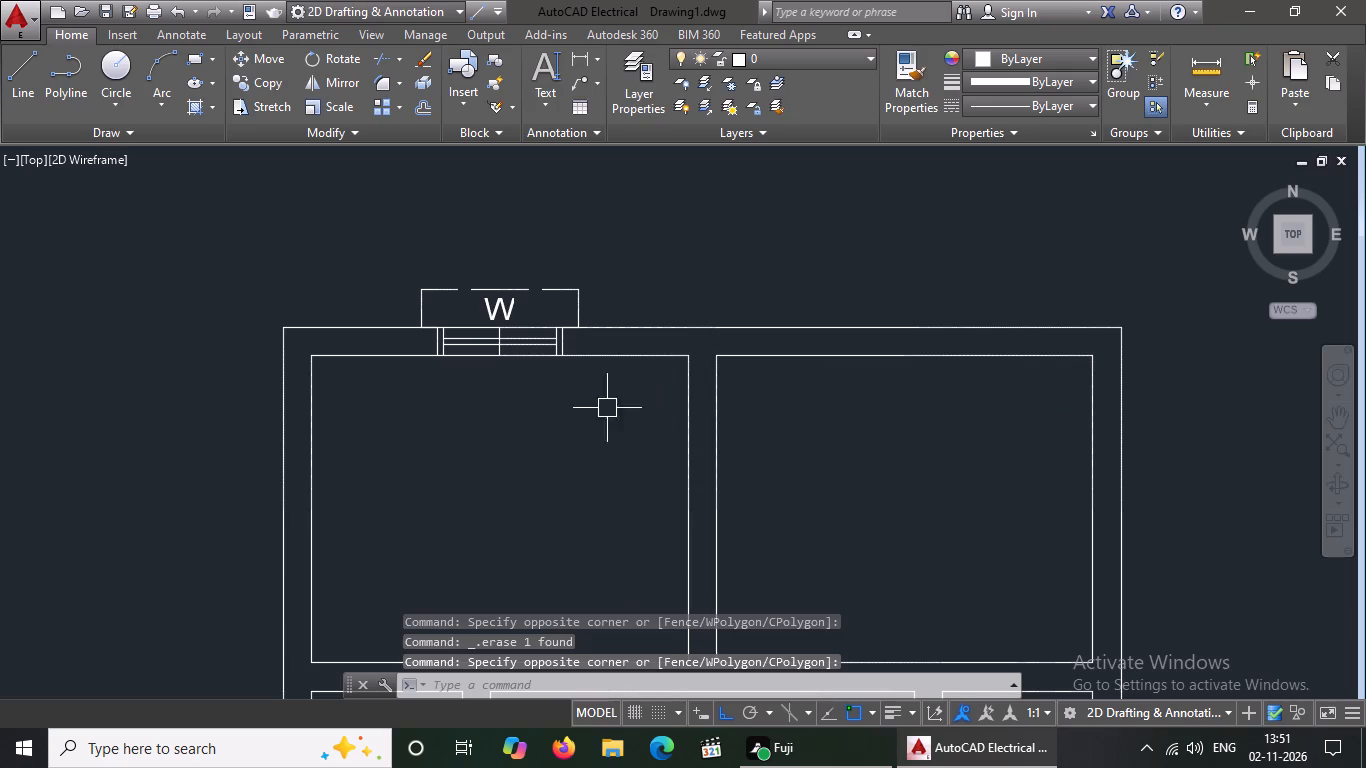
drag(999, 384, 1075, 430)
click(1234, 616)
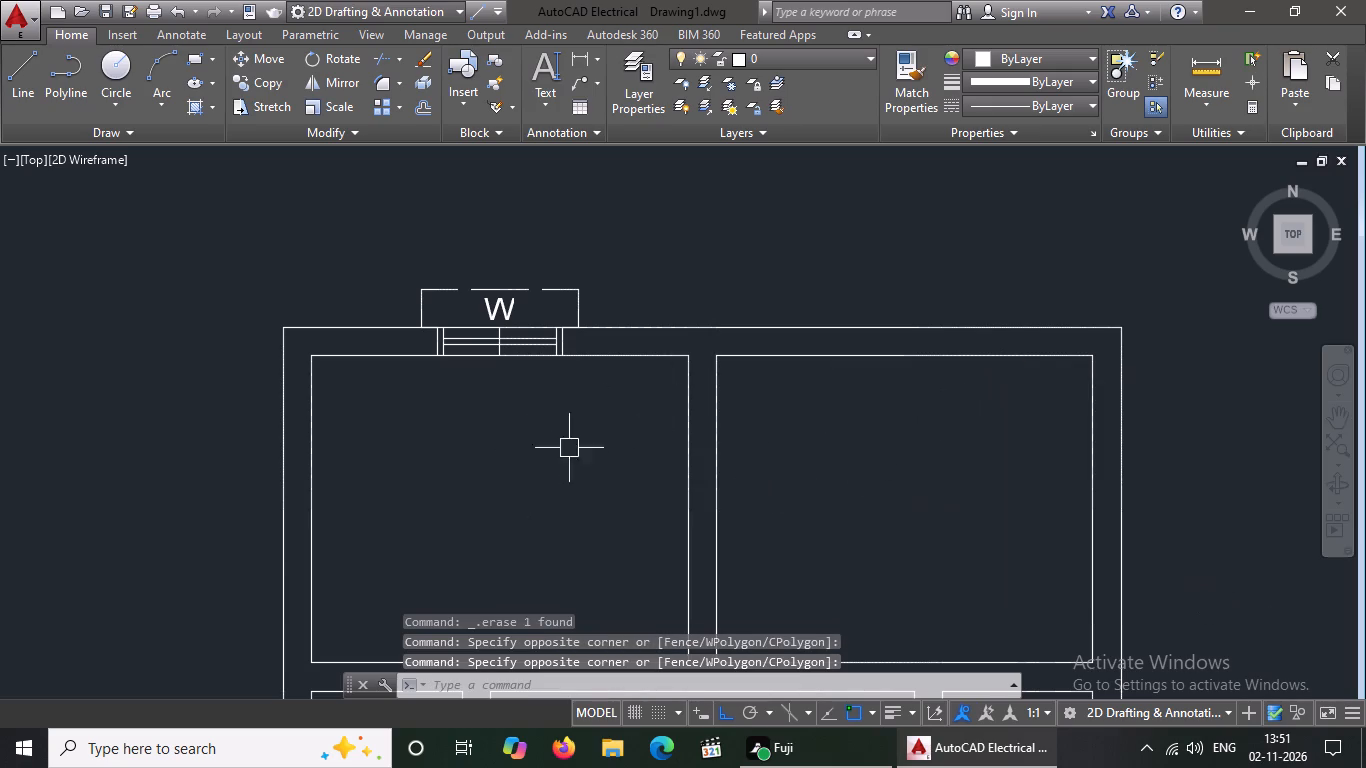
click(237, 366)
click(470, 617)
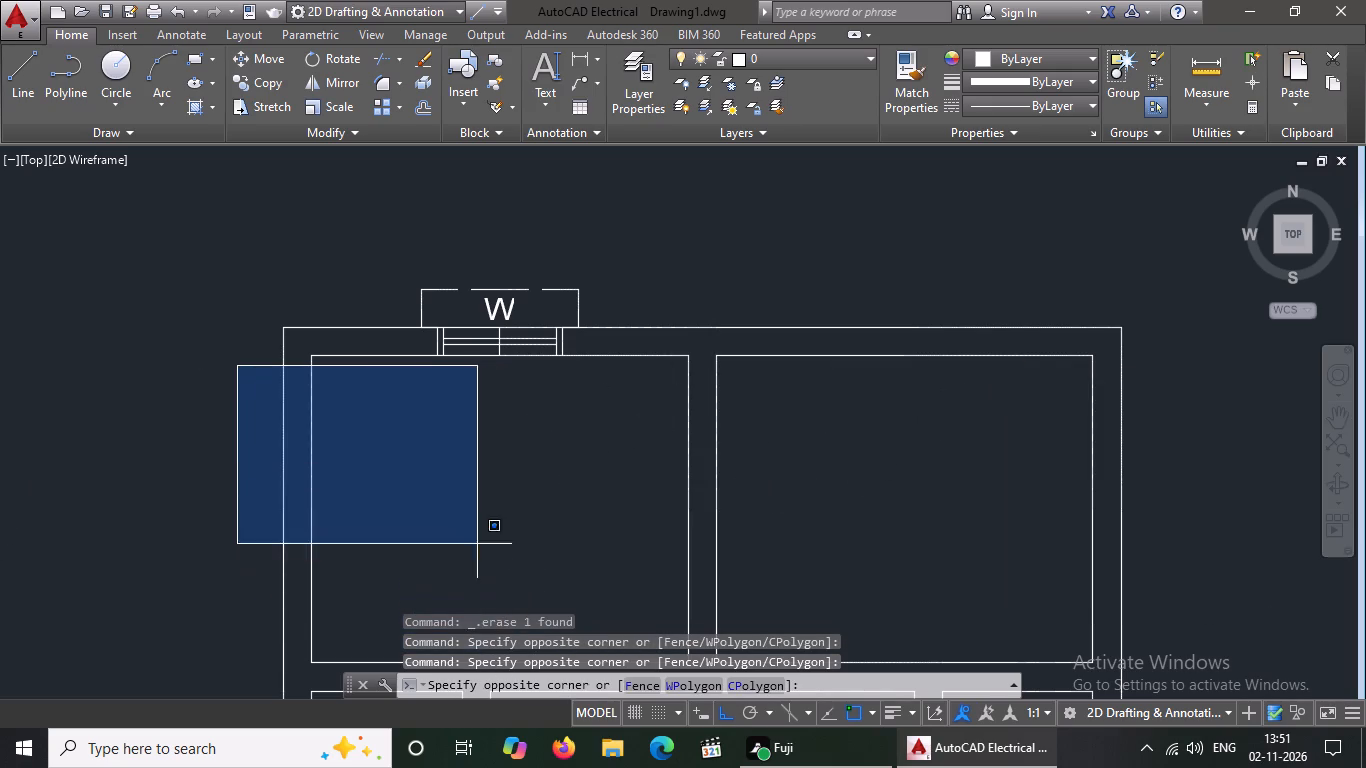
click(487, 501)
Erase the W label, dashed outer line and both side projection lines of the copied upper-left bedroom's top window.
click(494, 317)
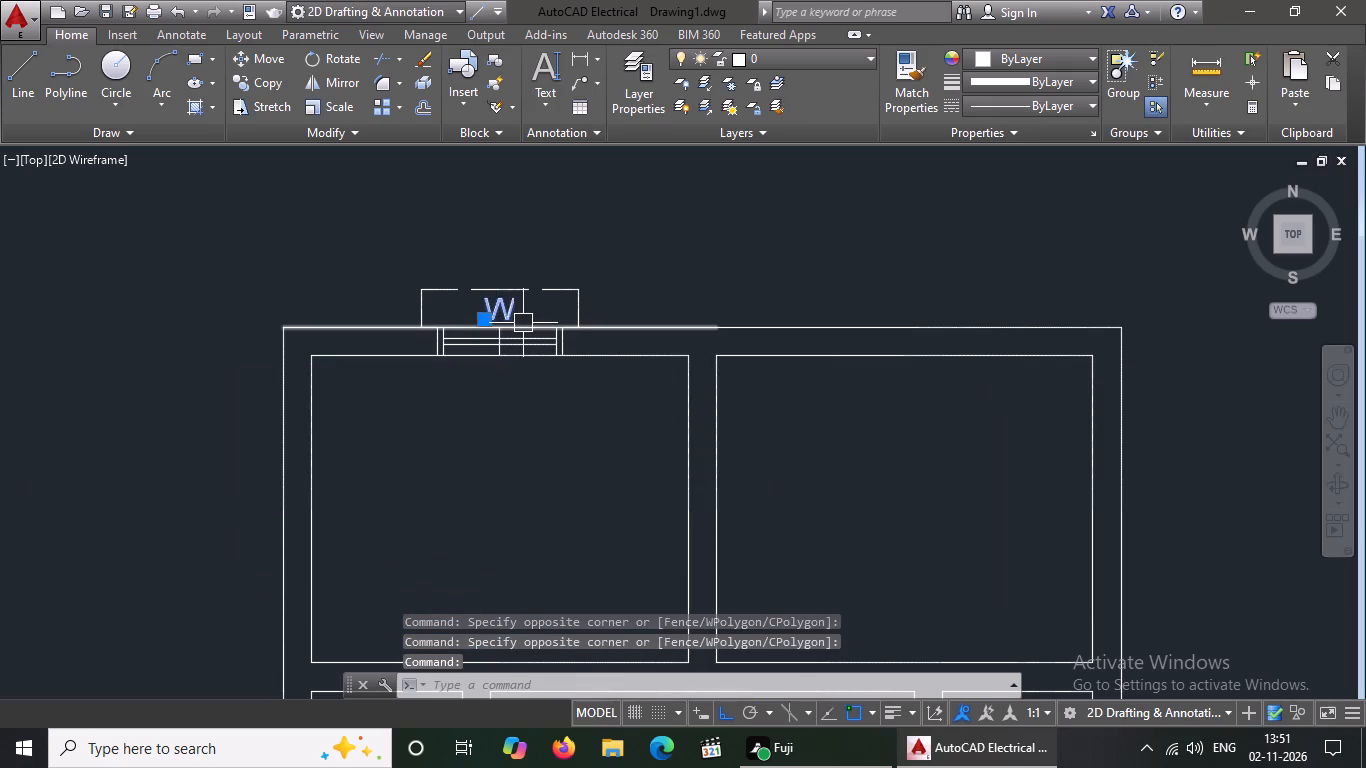
key(Delete)
click(457, 292)
key(Delete)
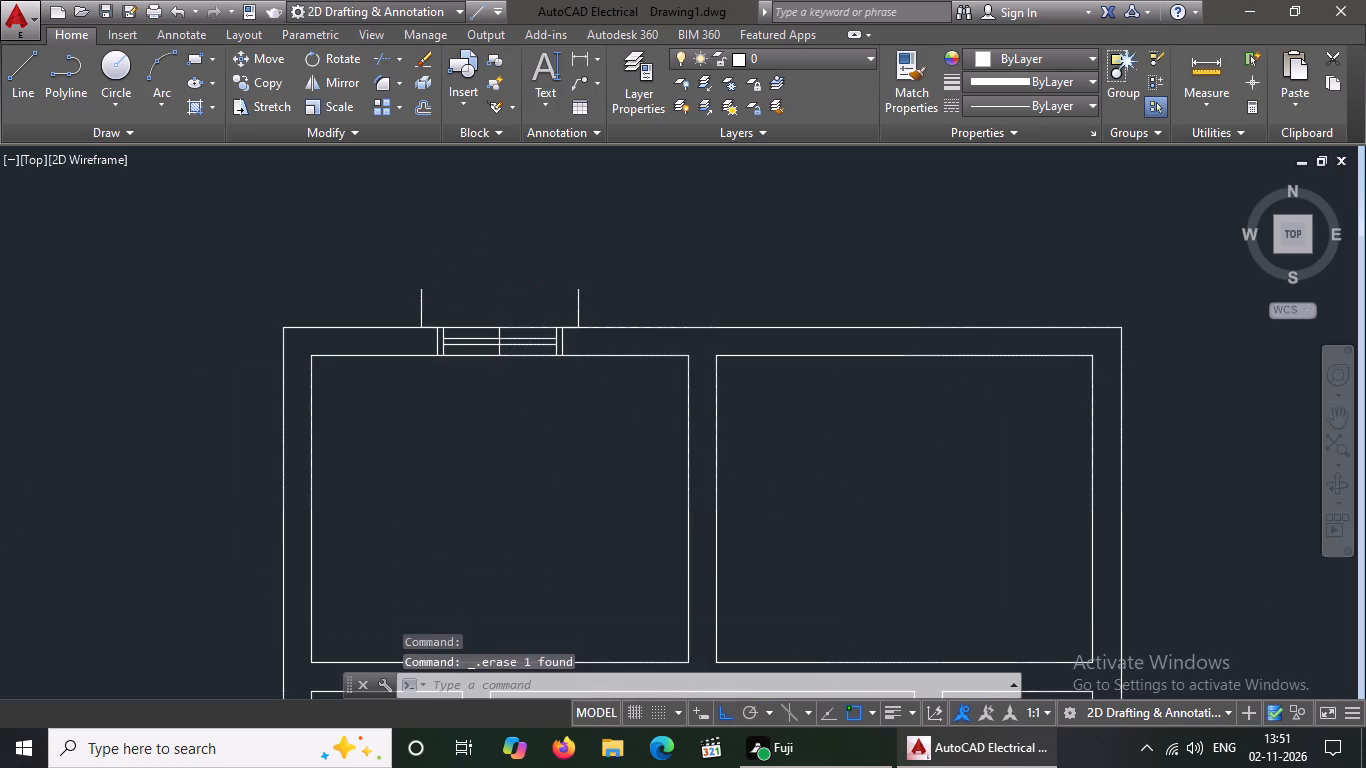
click(425, 302)
key(Delete)
click(573, 300)
key(Delete)
key(Delete)
Erase the left outer jamb line and the adjoining short wall segment of the copied upper-left bedroom's top window.
drag(346, 272, 375, 299)
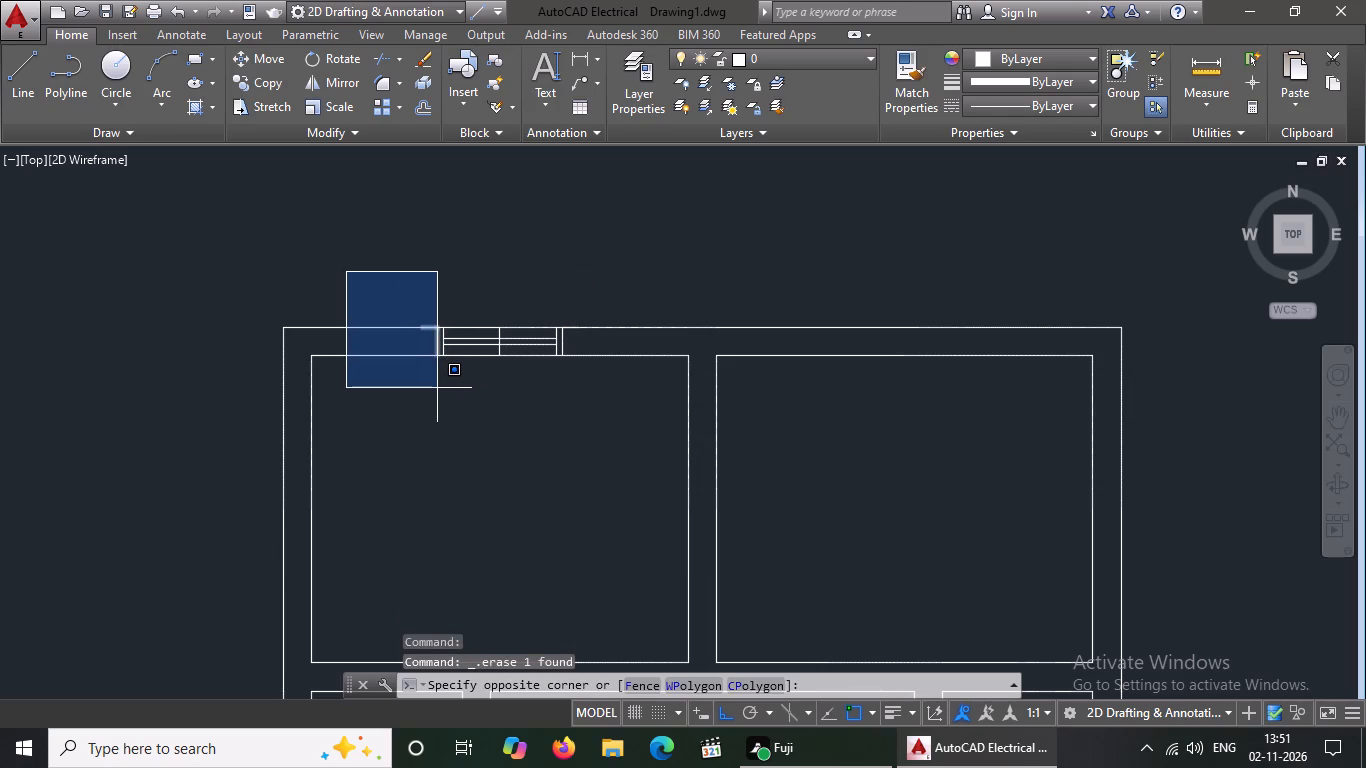
click(437, 382)
key(Delete)
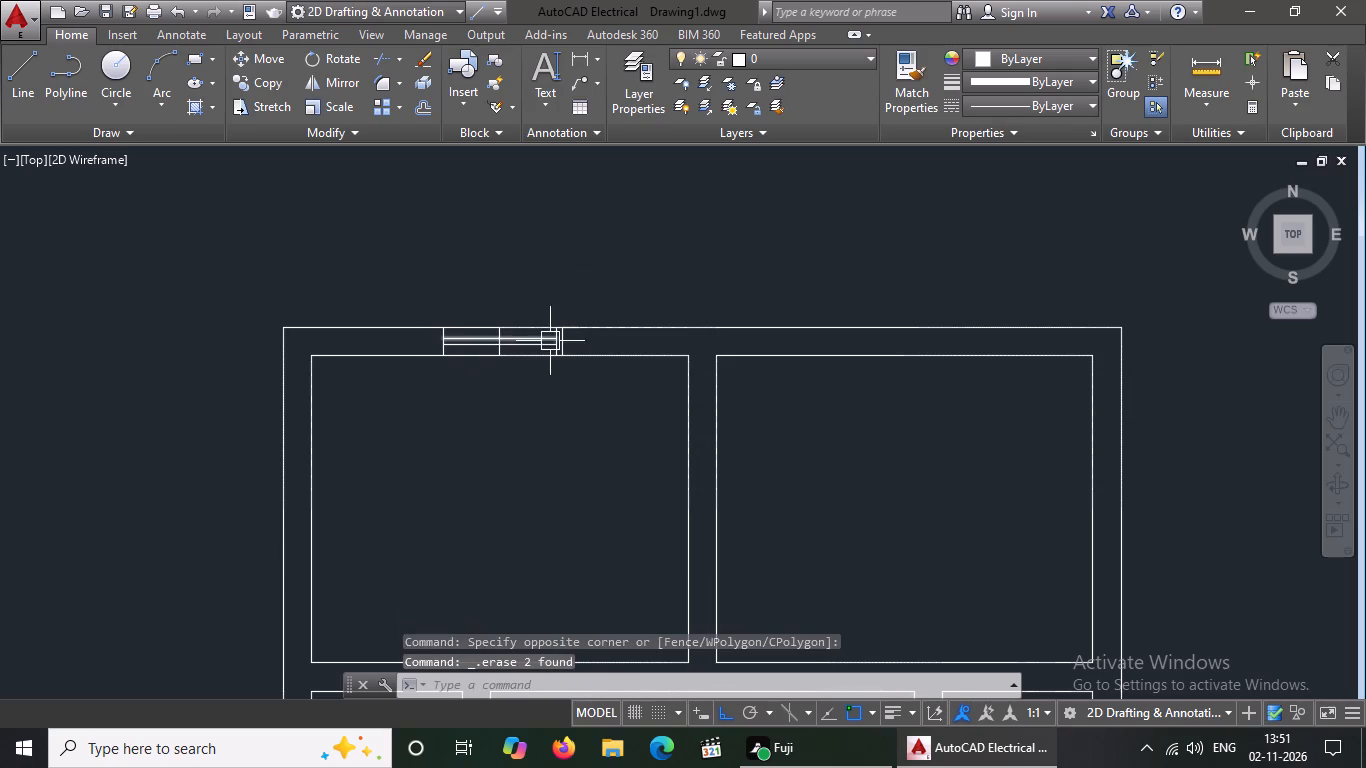
Erase the right jamb lines and the horizontal pane lines of the copied upper-left bedroom's top window.
drag(530, 278, 551, 289)
click(688, 385)
key(Delete)
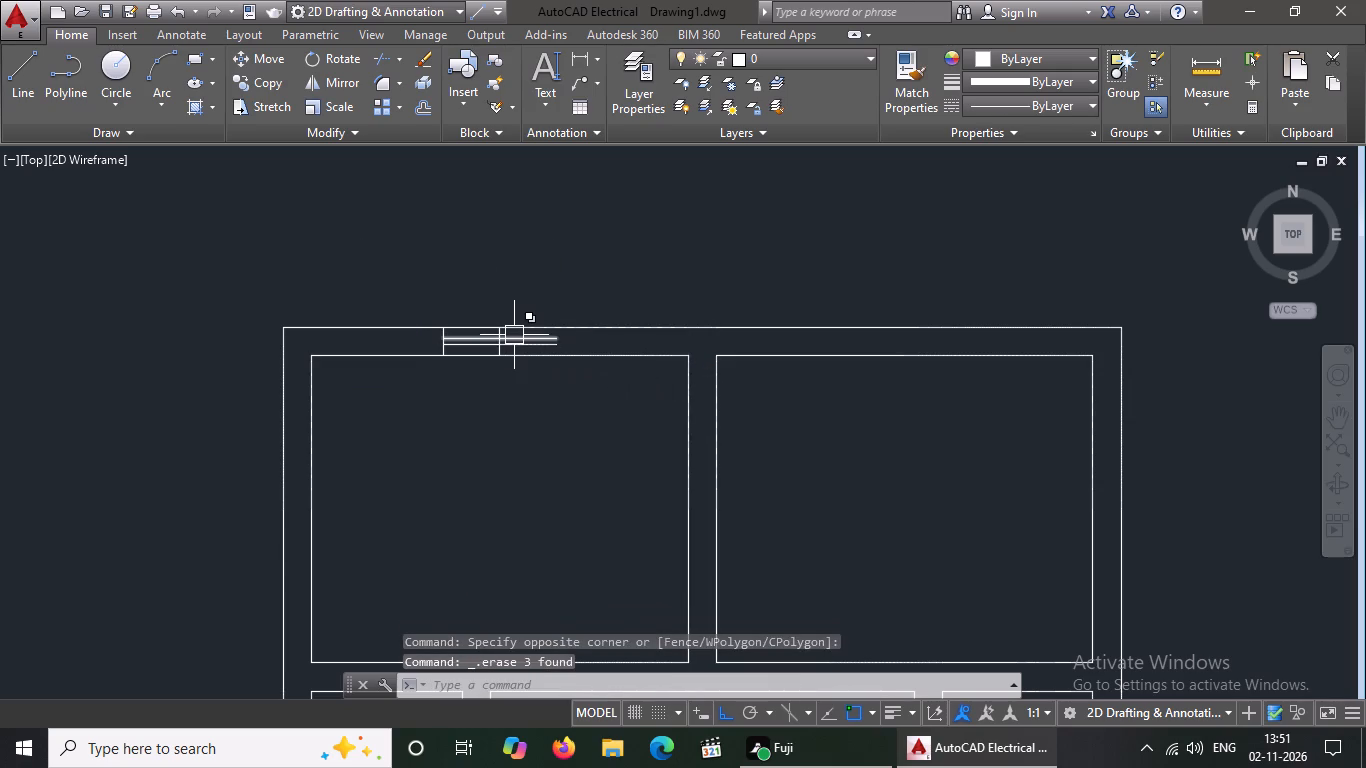
click(513, 334)
key(Delete)
click(522, 339)
key(Delete)
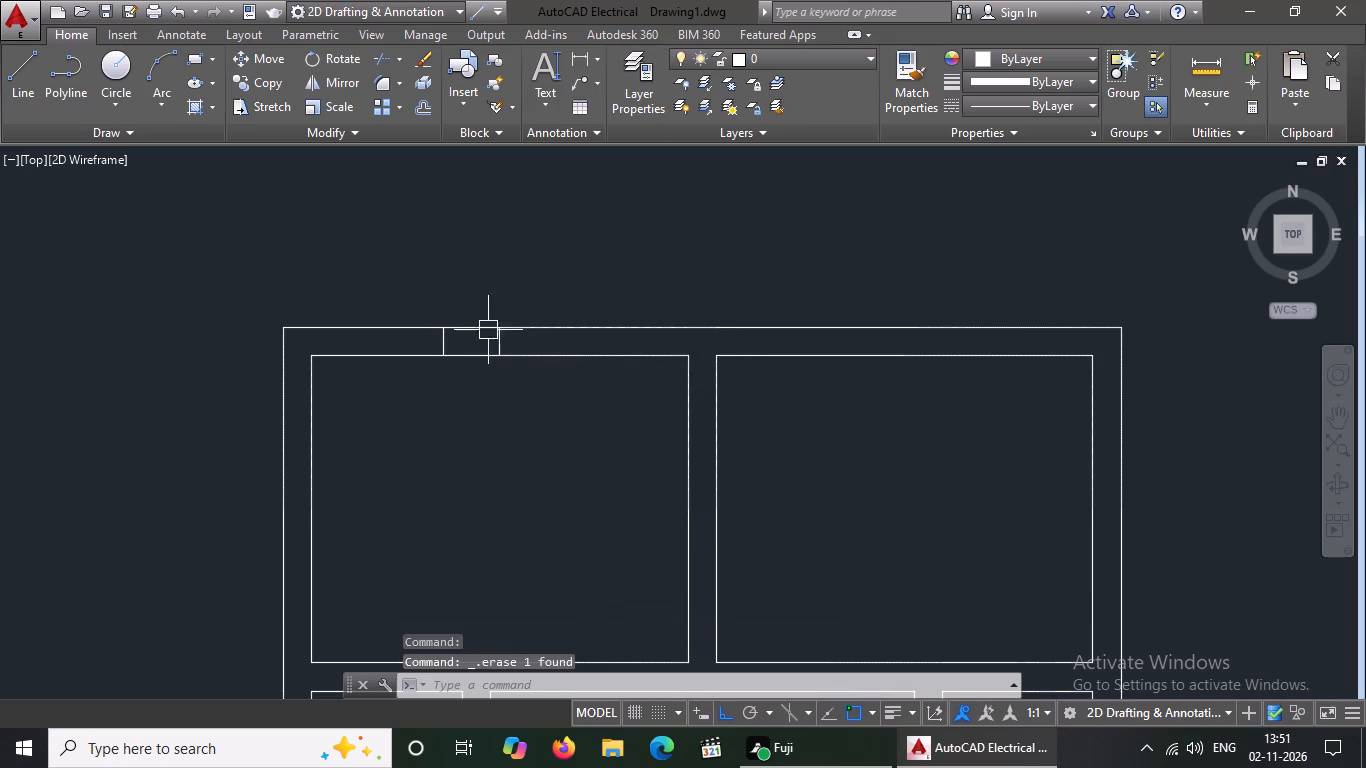
Erase the remaining left jamb line and centre line of the copied upper-left bedroom's top window.
drag(476, 321, 495, 332)
drag(511, 343, 562, 391)
click(583, 414)
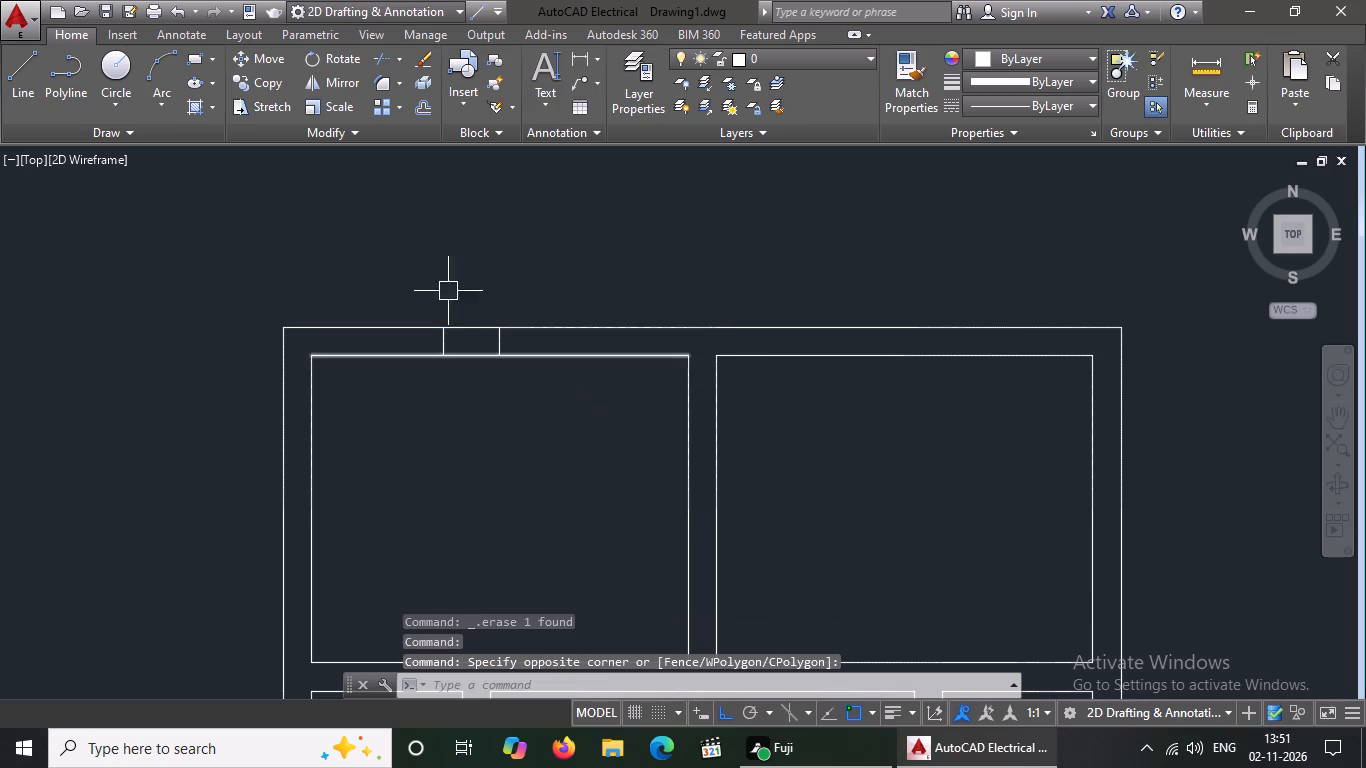
drag(431, 273, 432, 312)
click(488, 417)
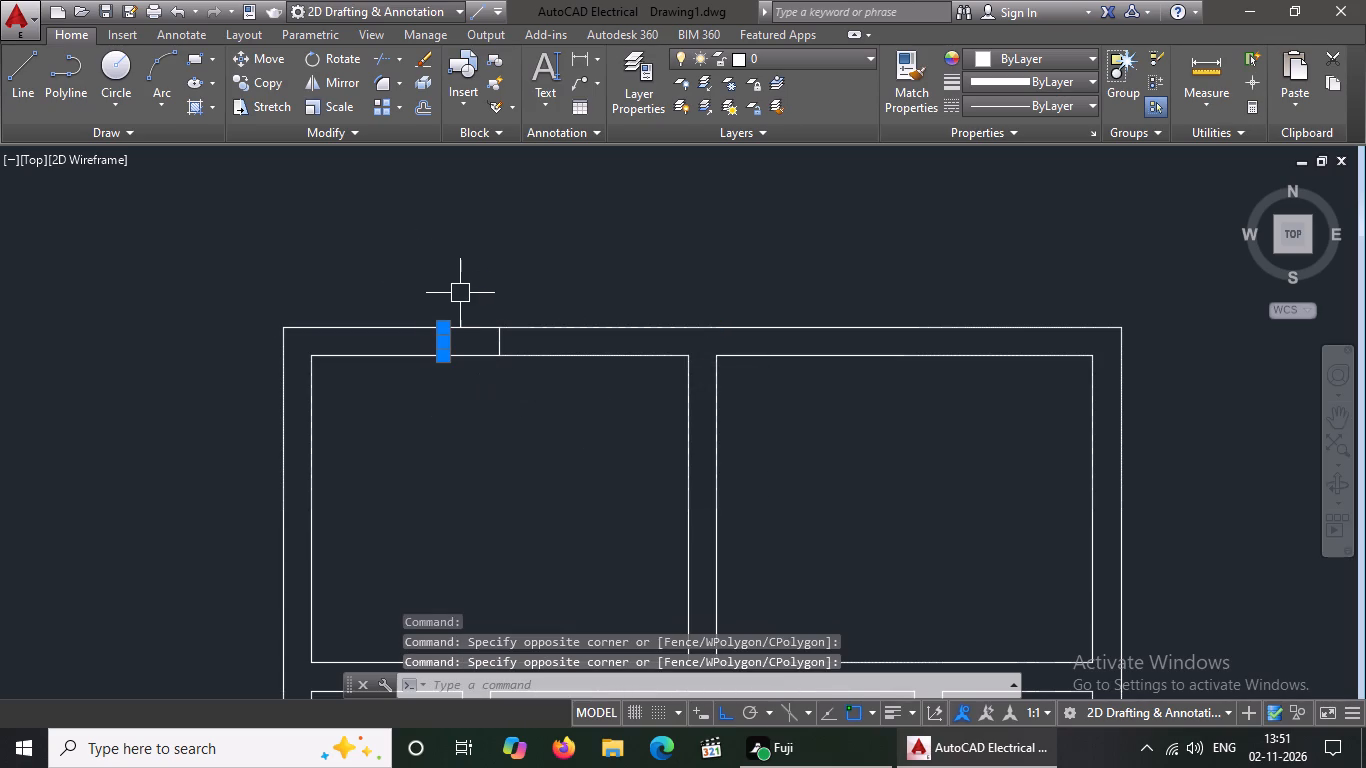
key(Delete)
drag(359, 288, 413, 319)
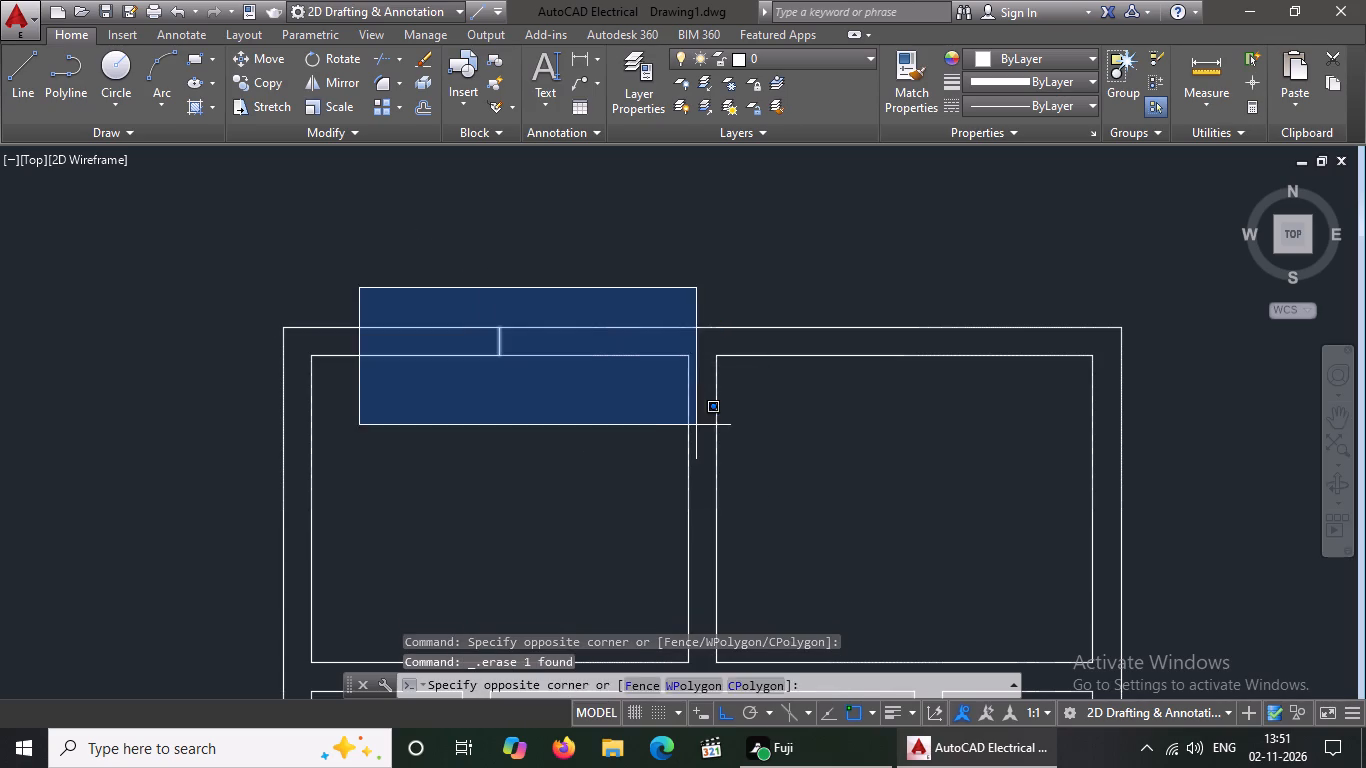
click(696, 425)
key(Delete)
Draw a 9" by 9" square with lines inside the copied plan's upper-left bedroom.
scroll(677, 407, down, 3)
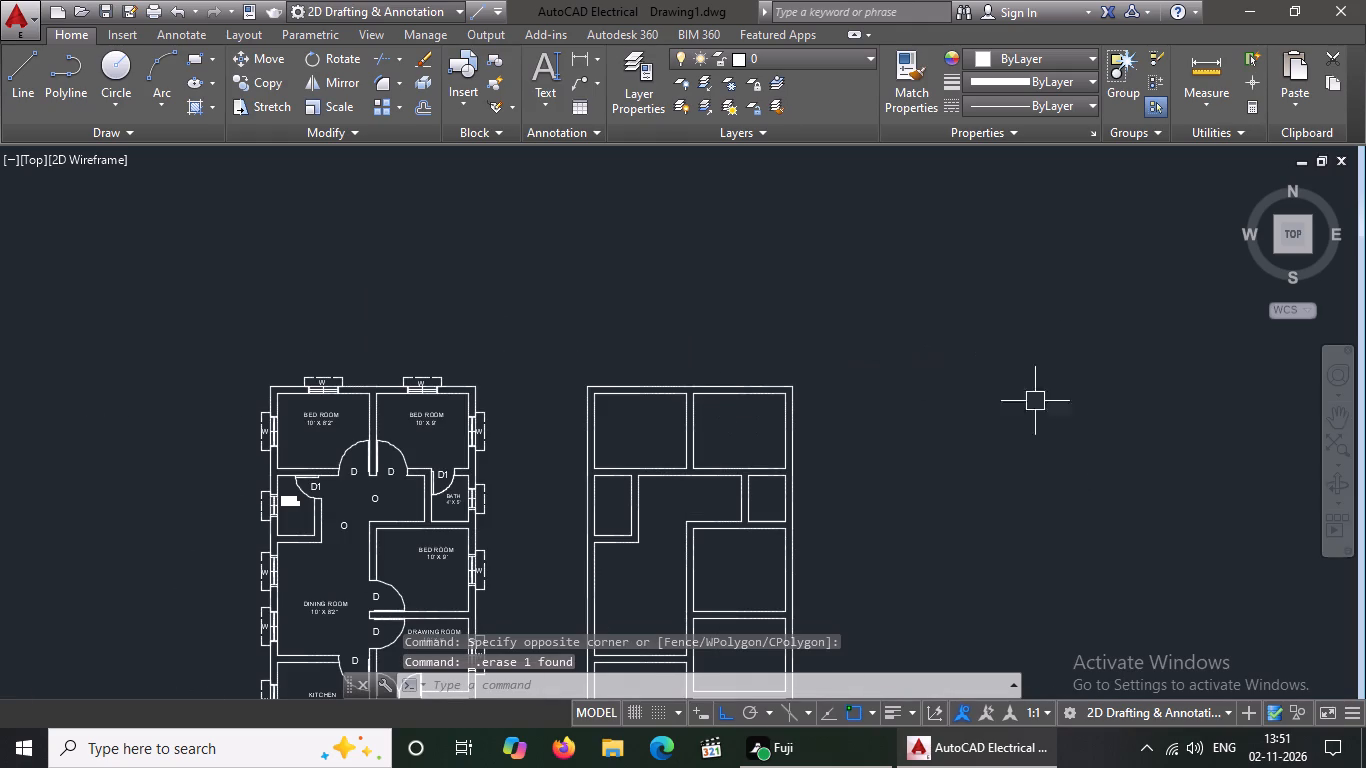
scroll(840, 414, down, 2)
scroll(841, 575, up, 1)
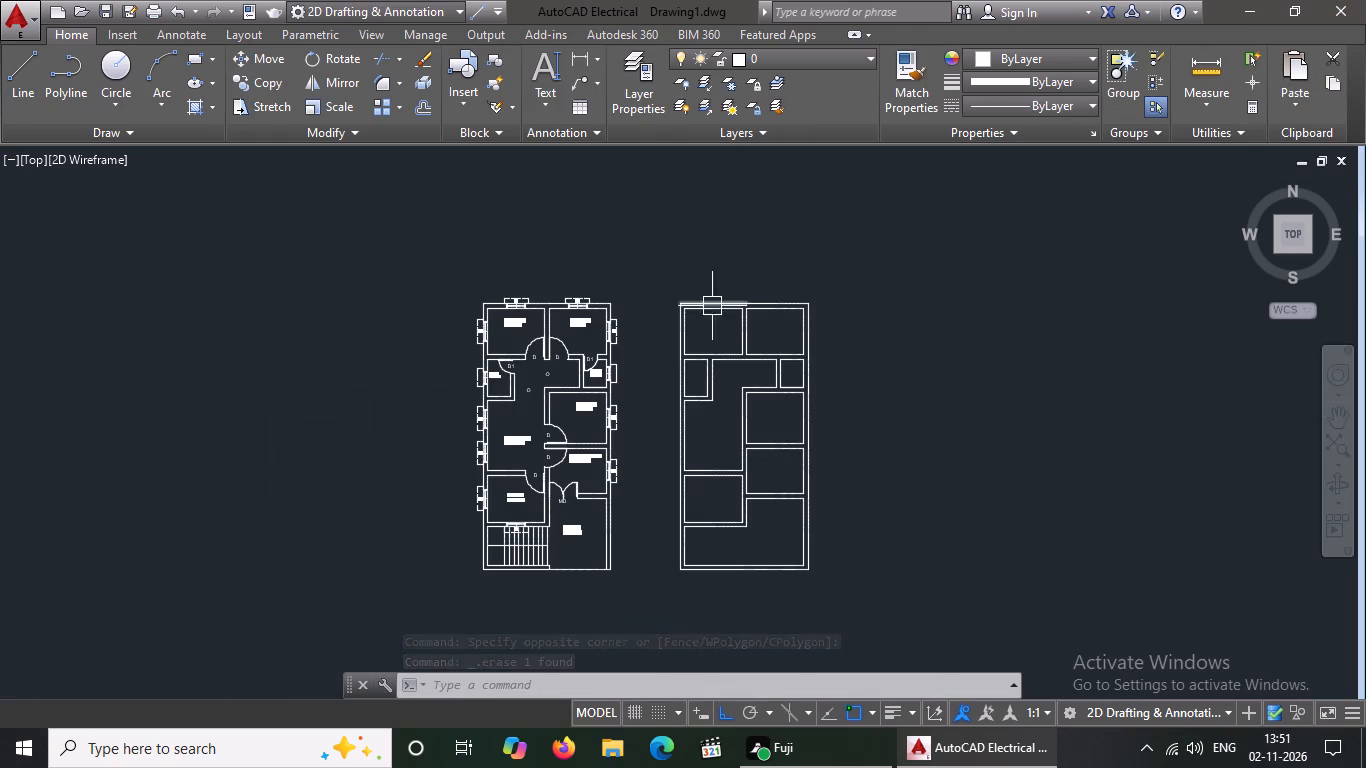
scroll(712, 306, up, 2)
click(44, 94)
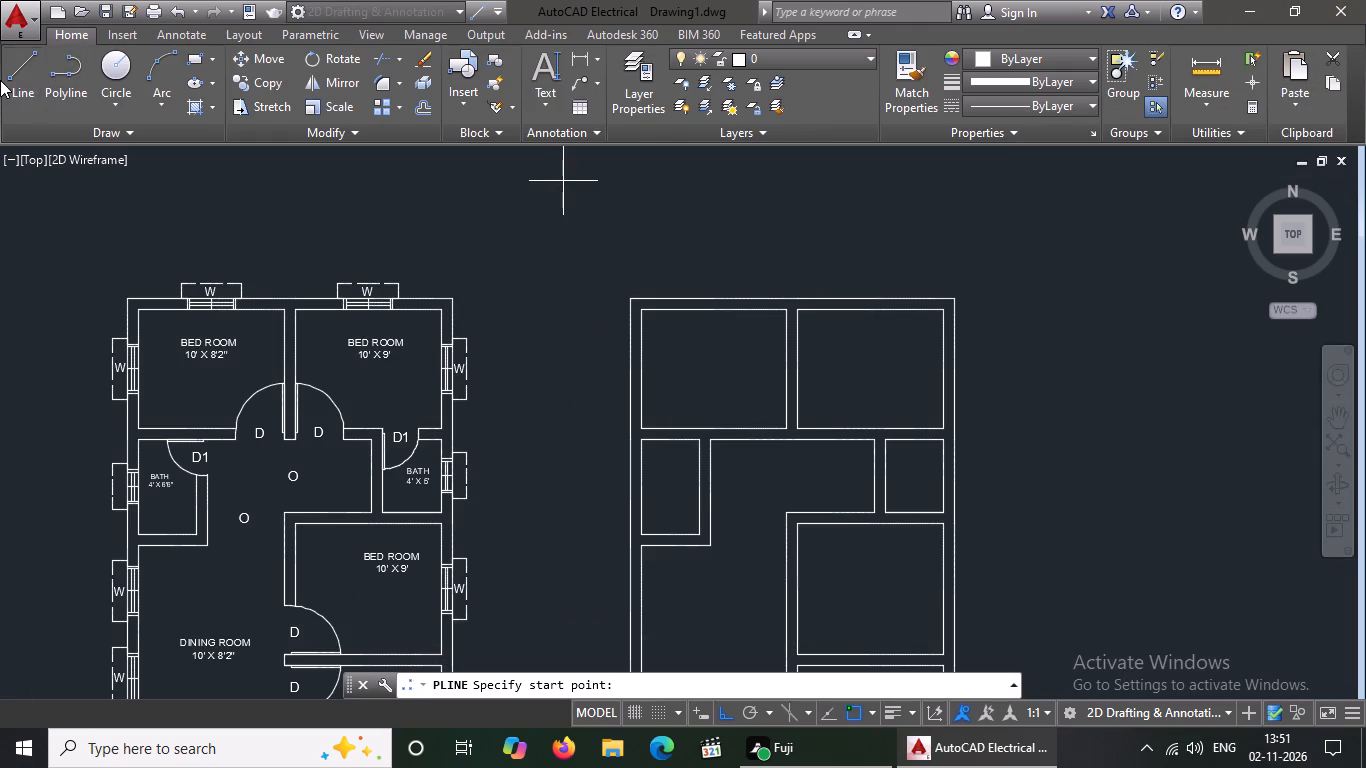
click(0, 80)
click(34, 90)
scroll(638, 336, up, 2)
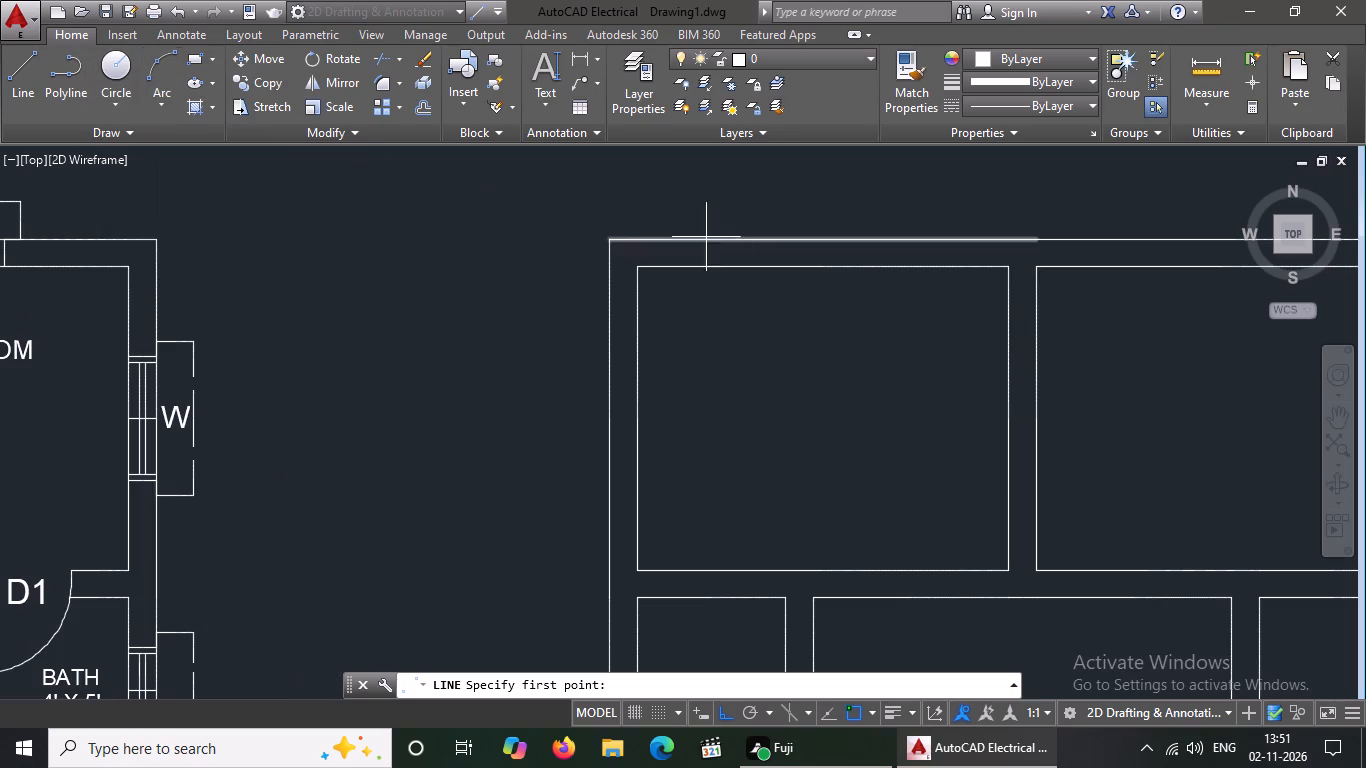
click(25, 84)
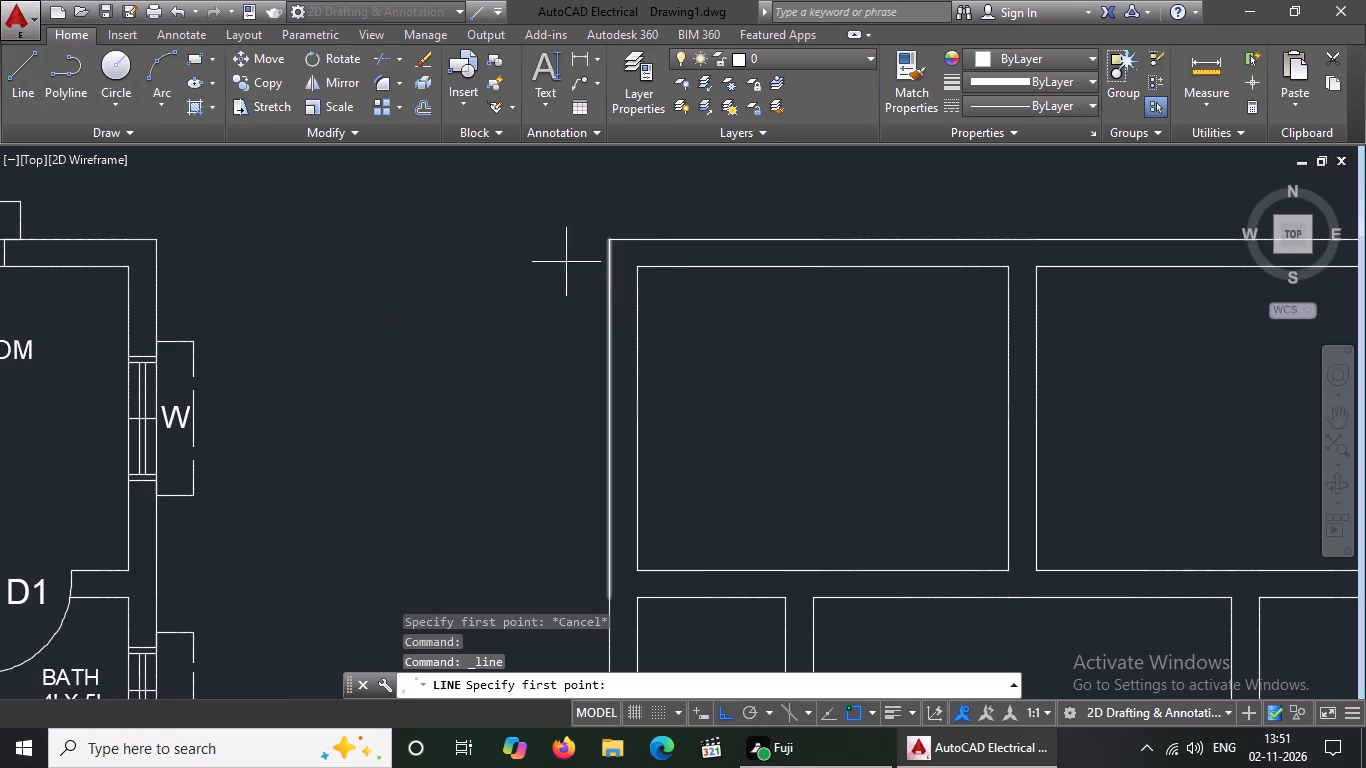
scroll(522, 297, down, 1)
click(671, 348)
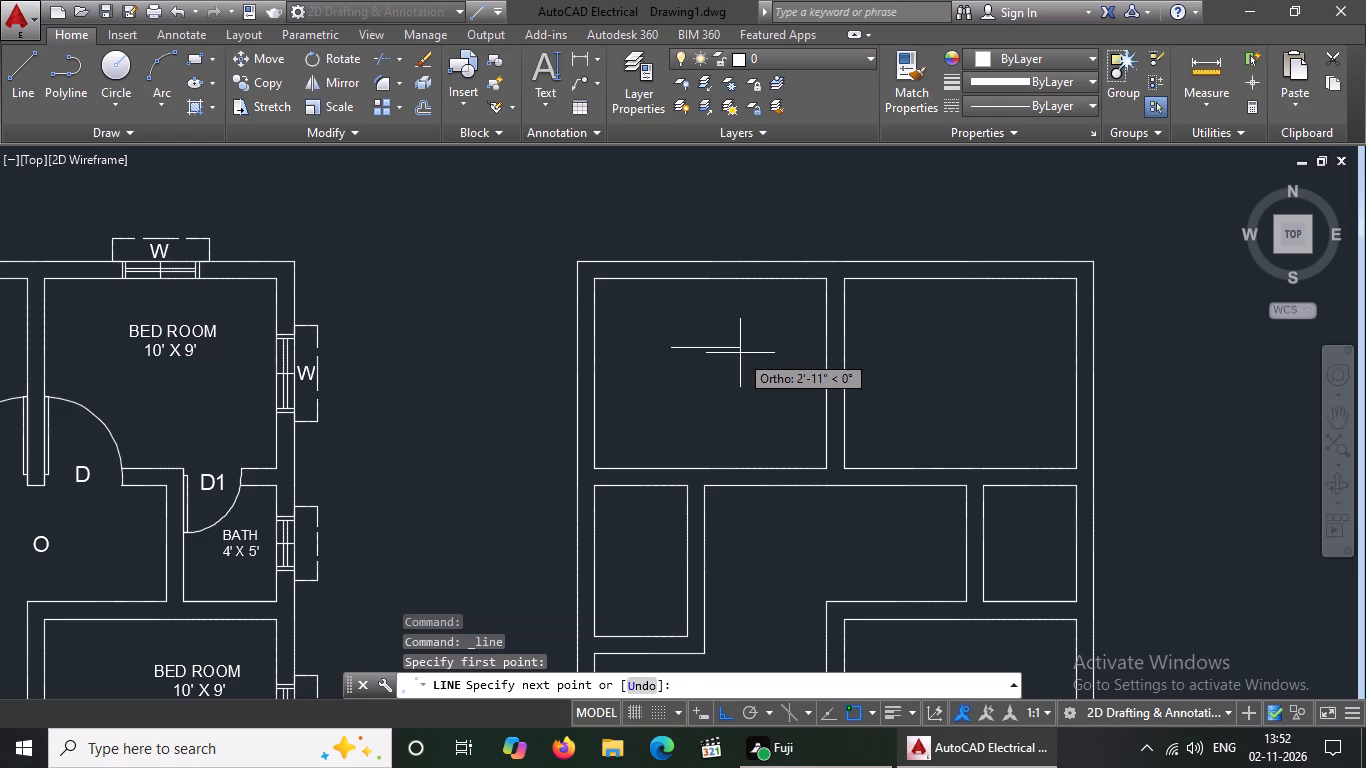
text(9")
key(Return)
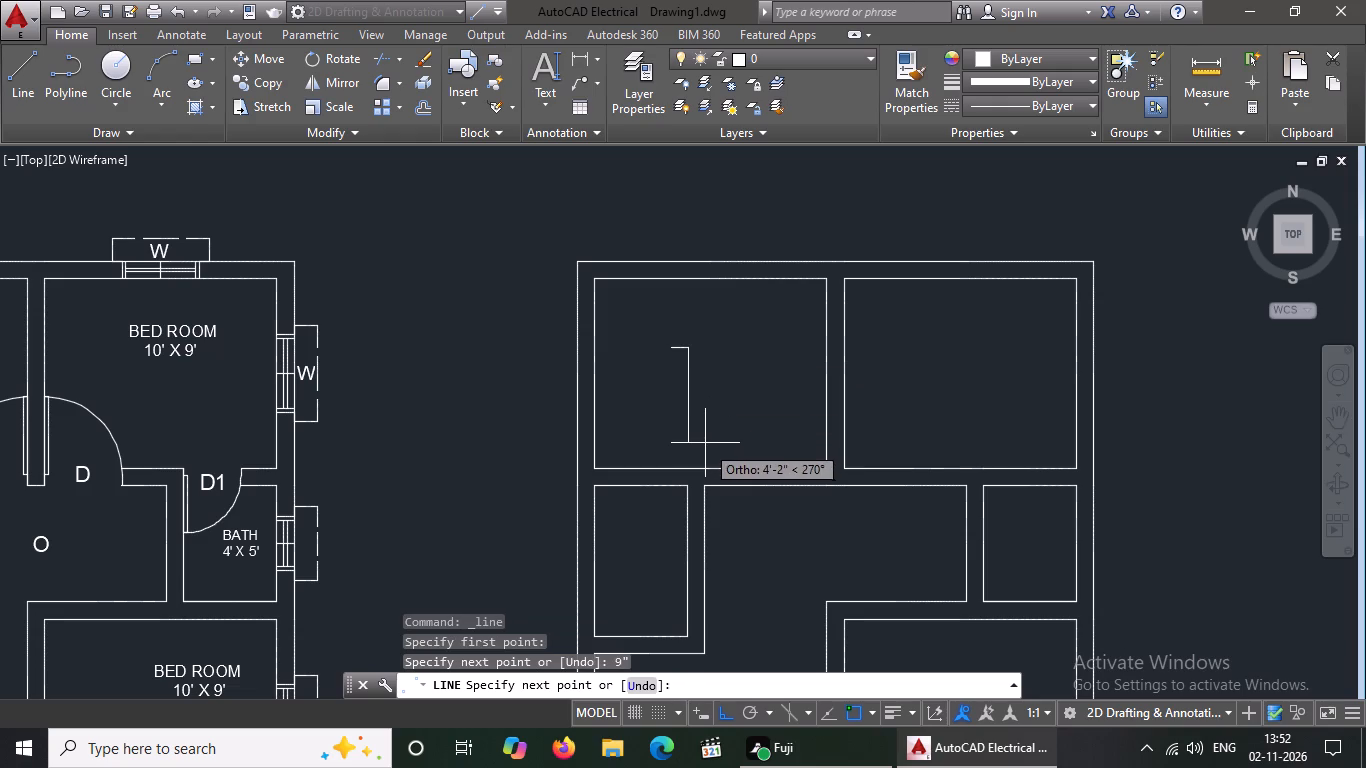
key(9)
key(shift+quotedbl)
key(Return)
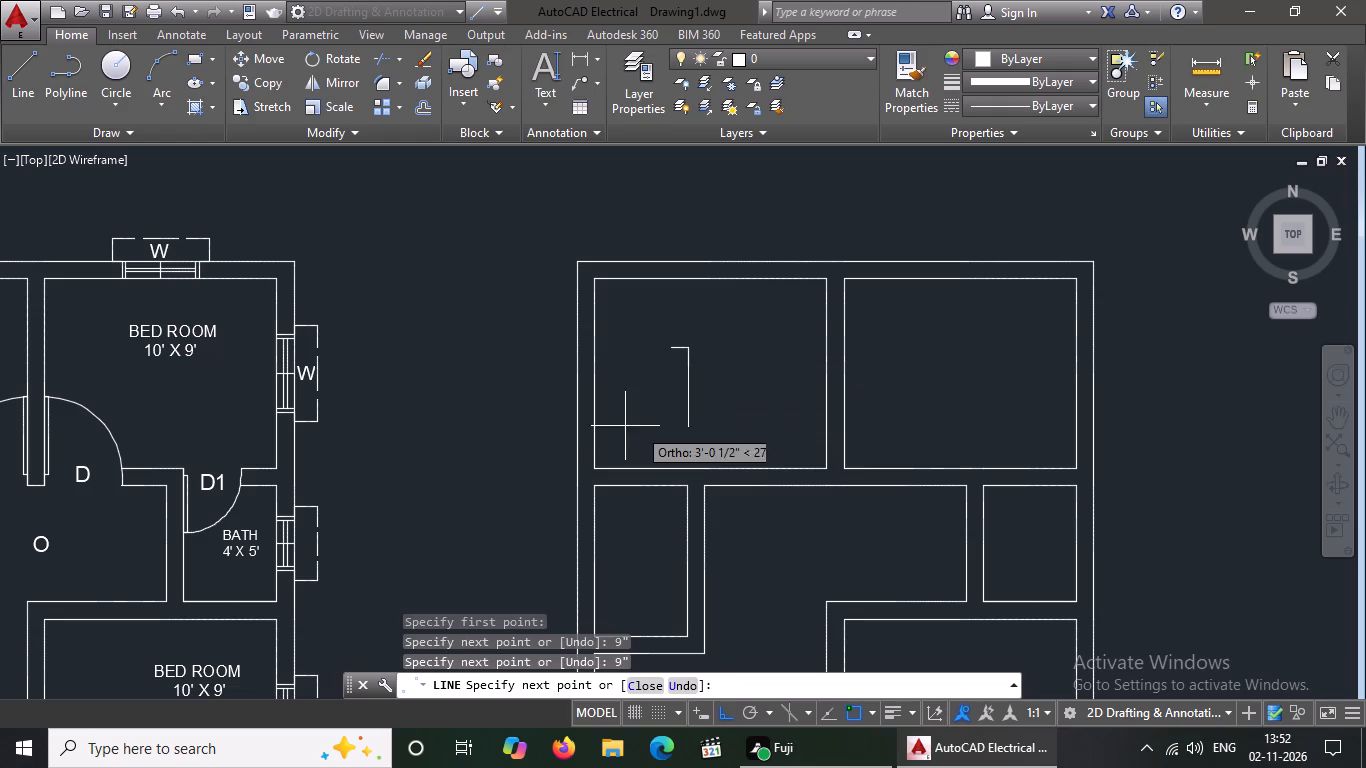
key(9)
key(shift+quotedbl)
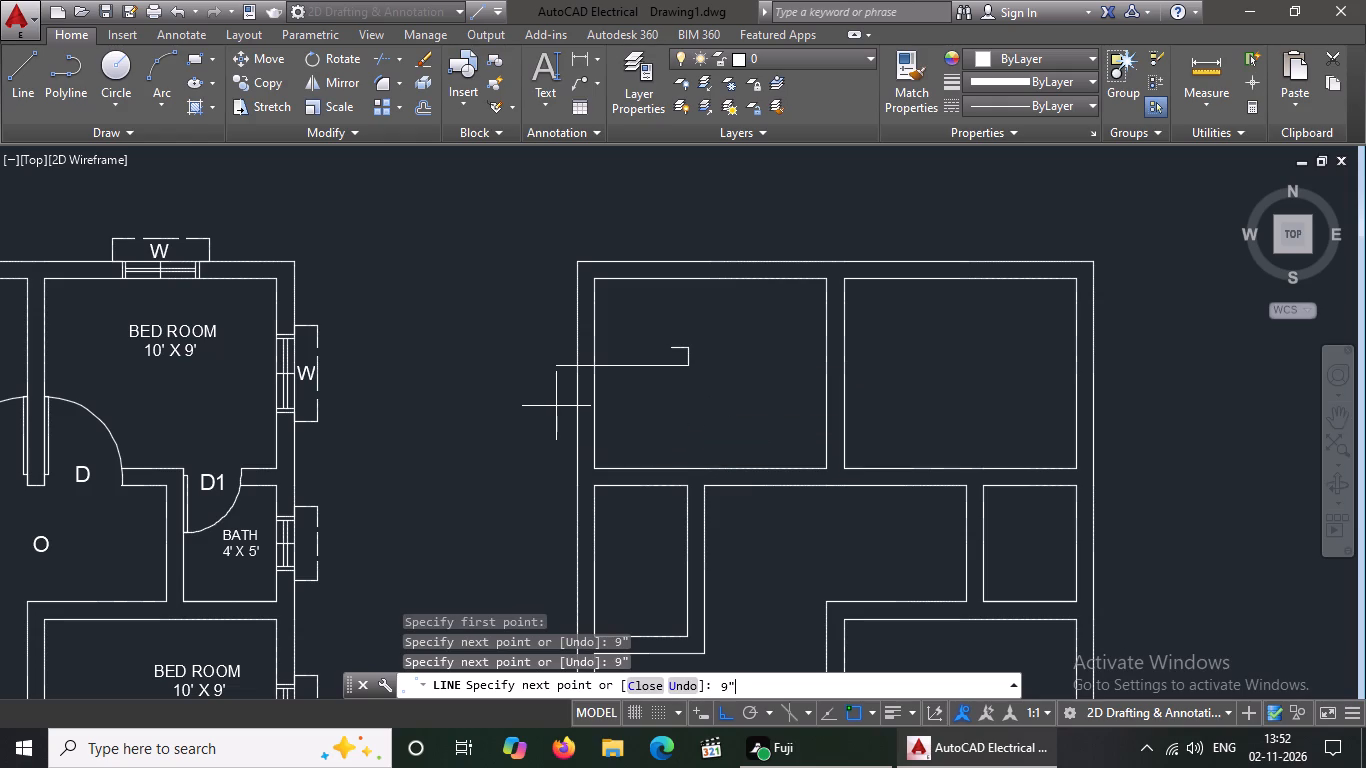
key(Return)
key(9)
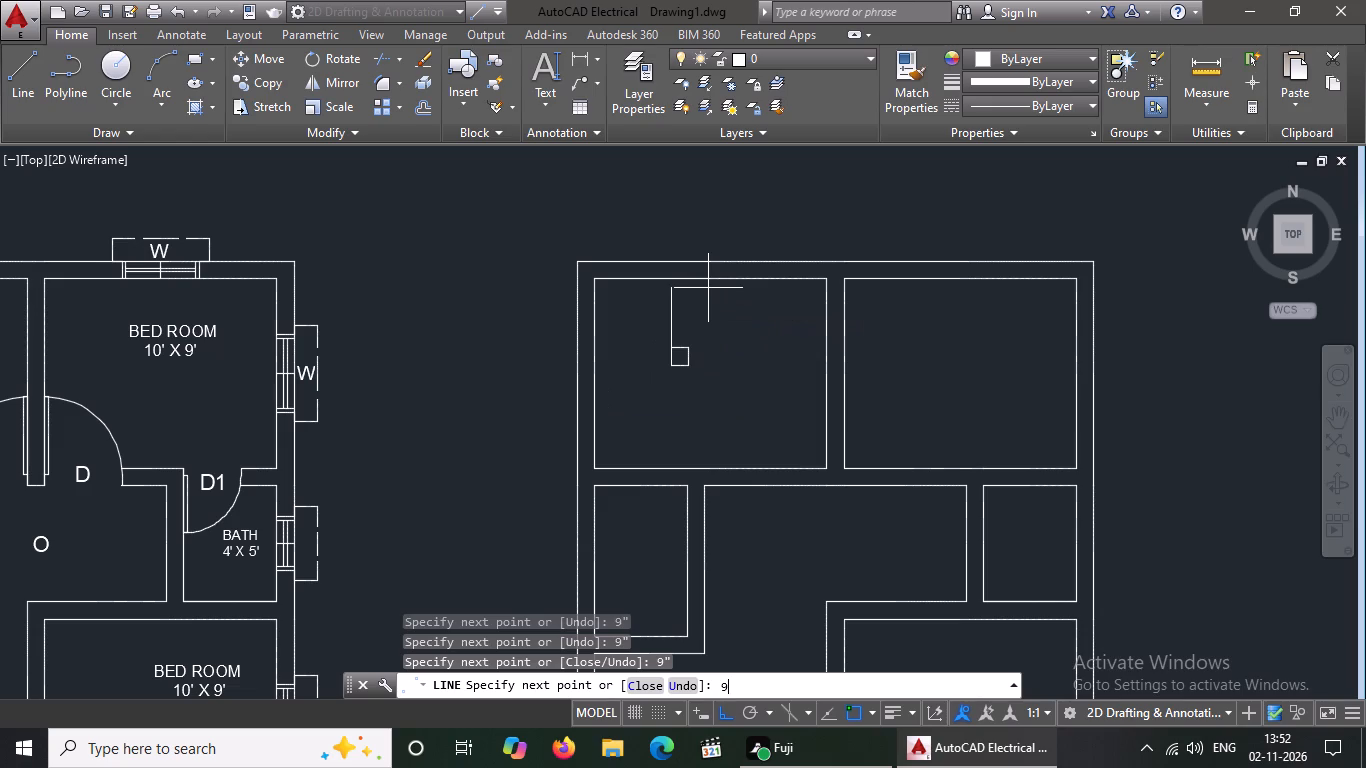
key(shift+quotedbl)
key(Return)
key(Return)
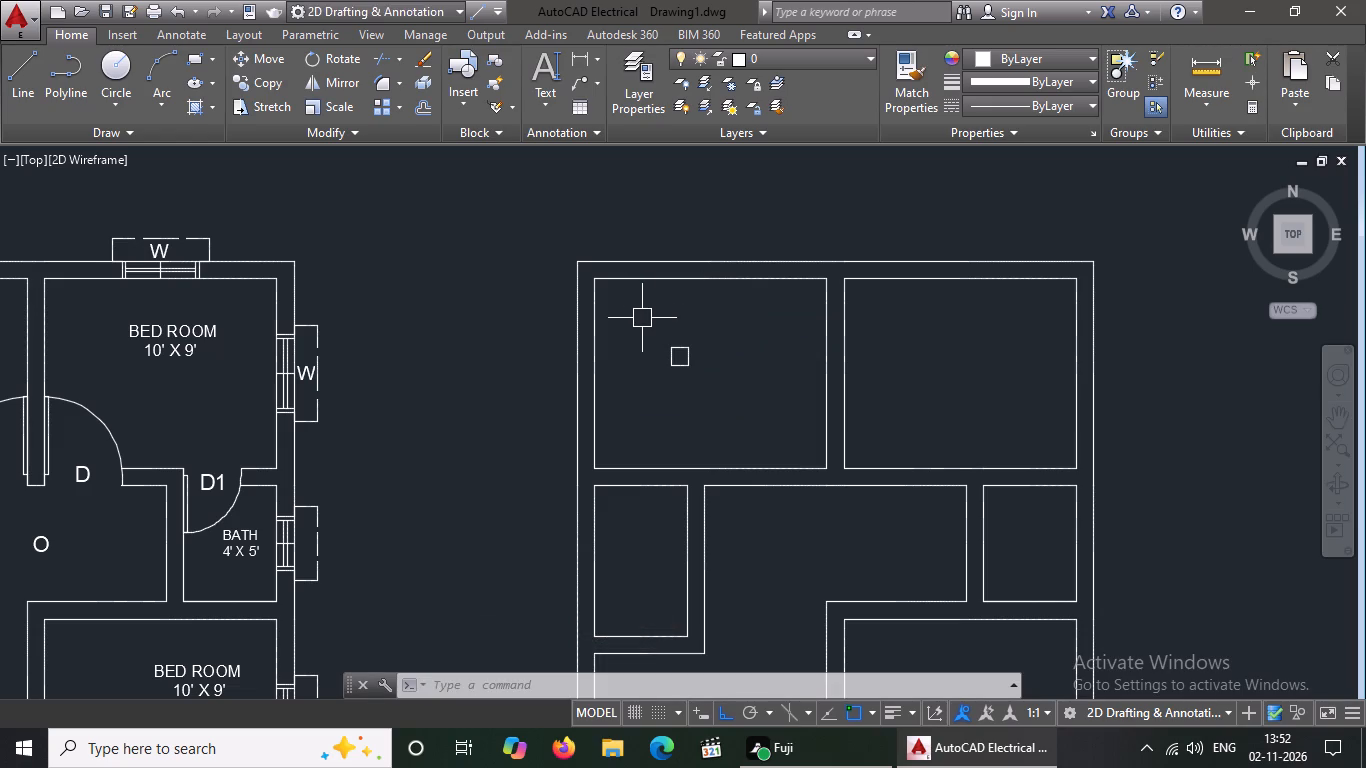
key(Escape)
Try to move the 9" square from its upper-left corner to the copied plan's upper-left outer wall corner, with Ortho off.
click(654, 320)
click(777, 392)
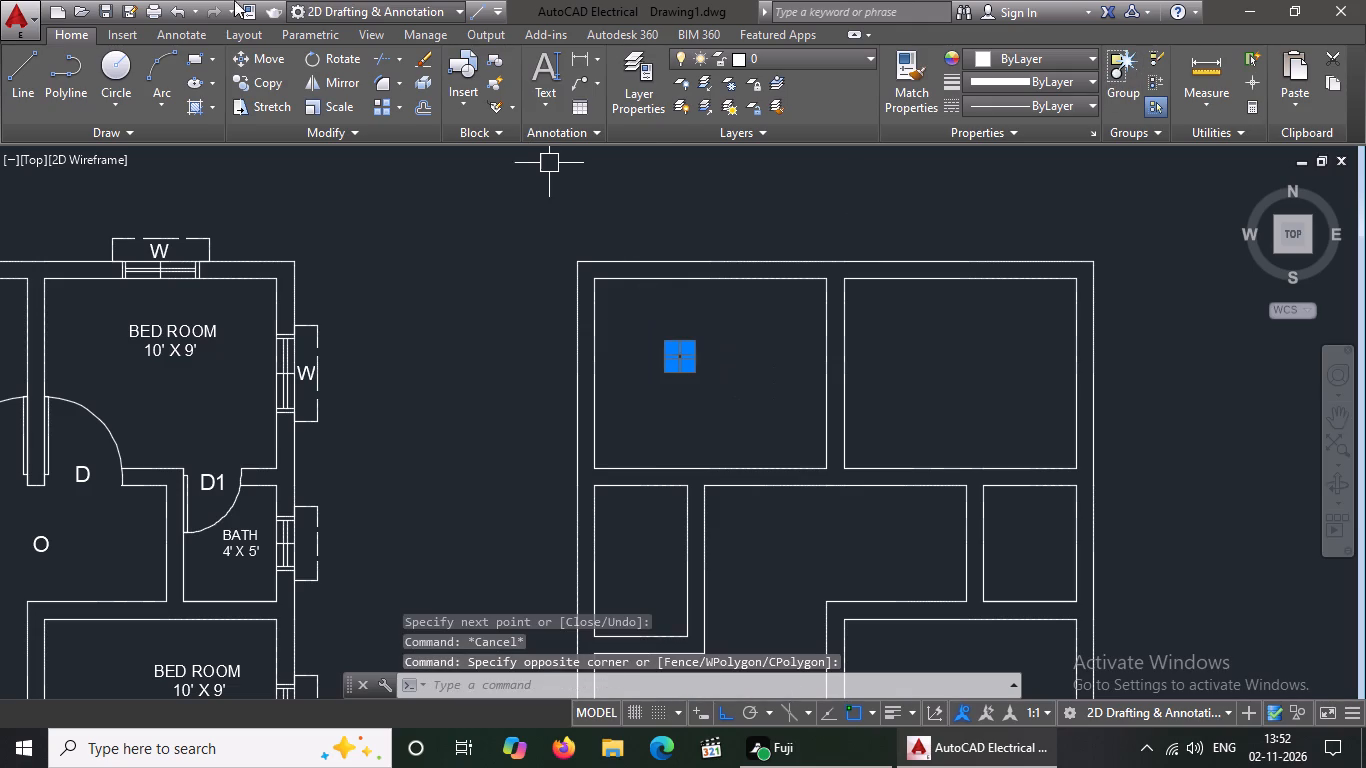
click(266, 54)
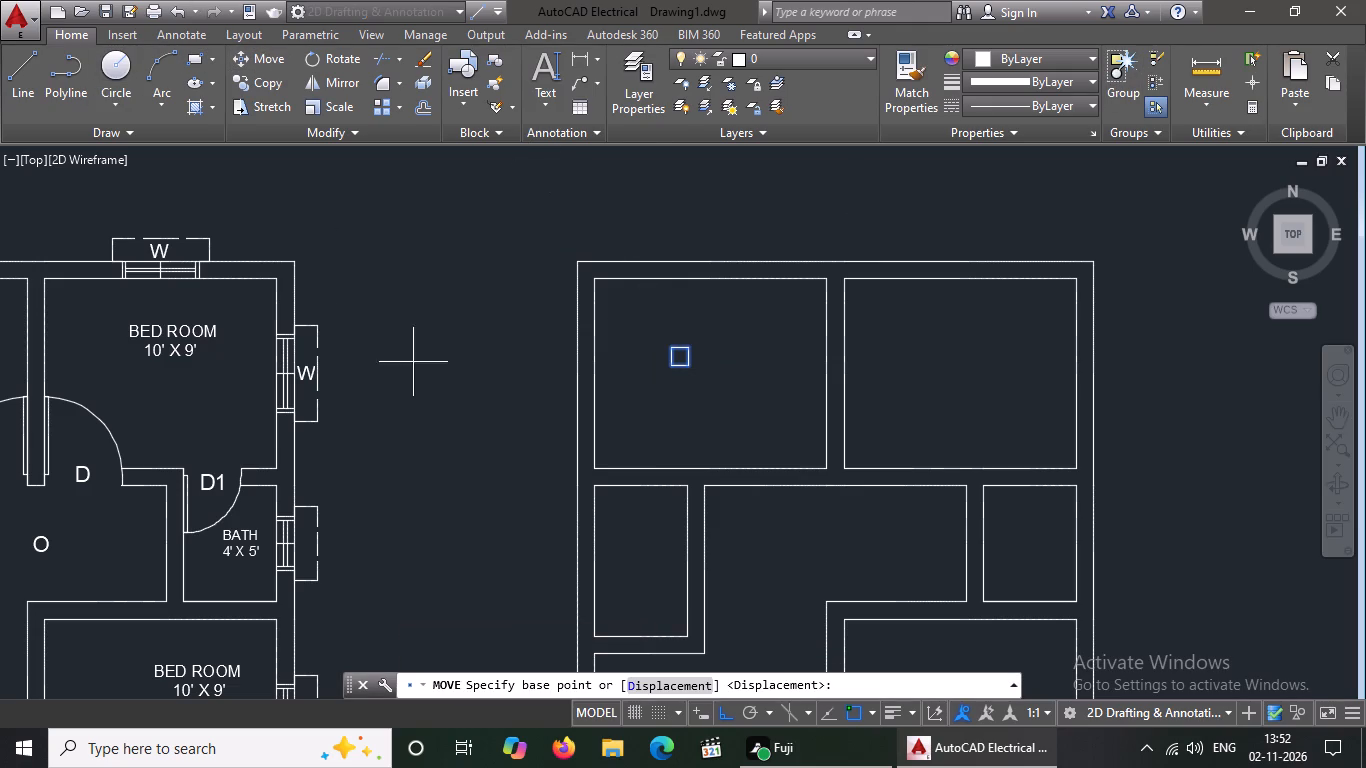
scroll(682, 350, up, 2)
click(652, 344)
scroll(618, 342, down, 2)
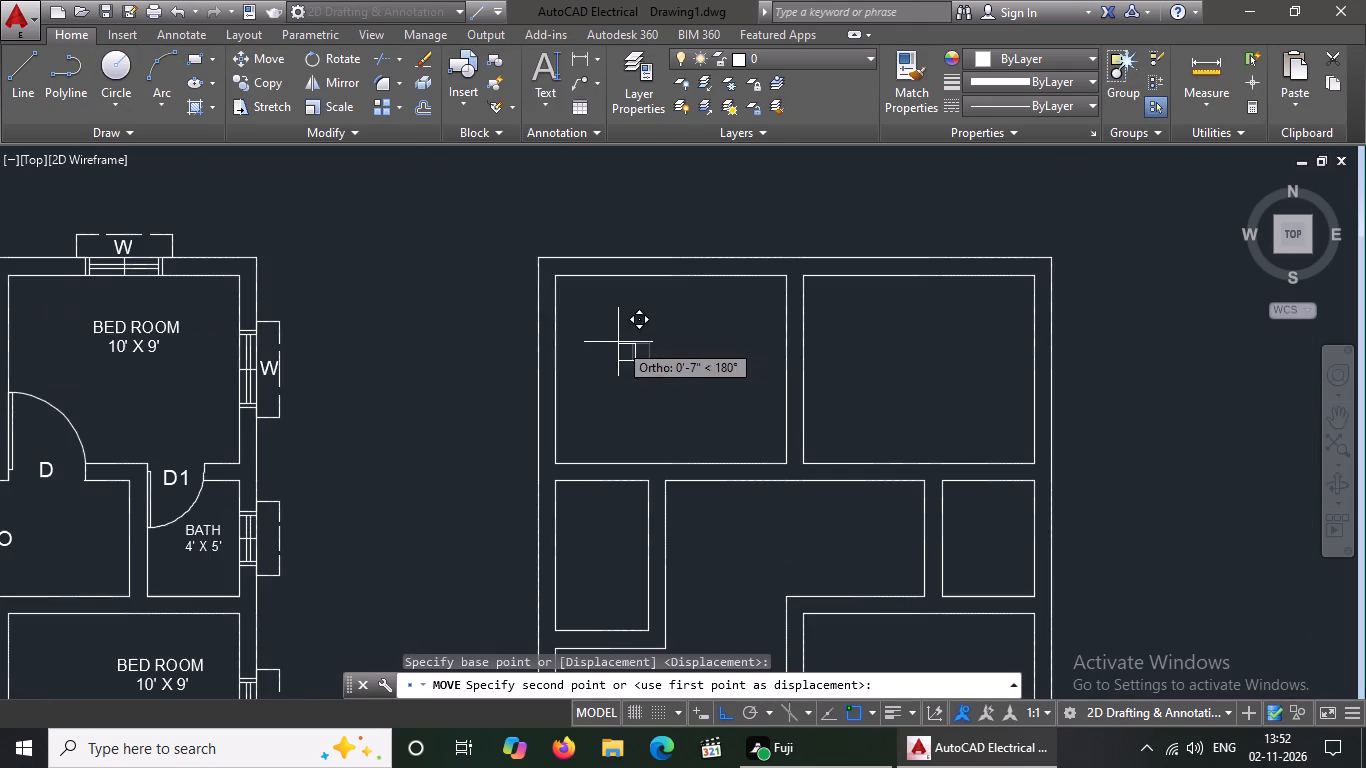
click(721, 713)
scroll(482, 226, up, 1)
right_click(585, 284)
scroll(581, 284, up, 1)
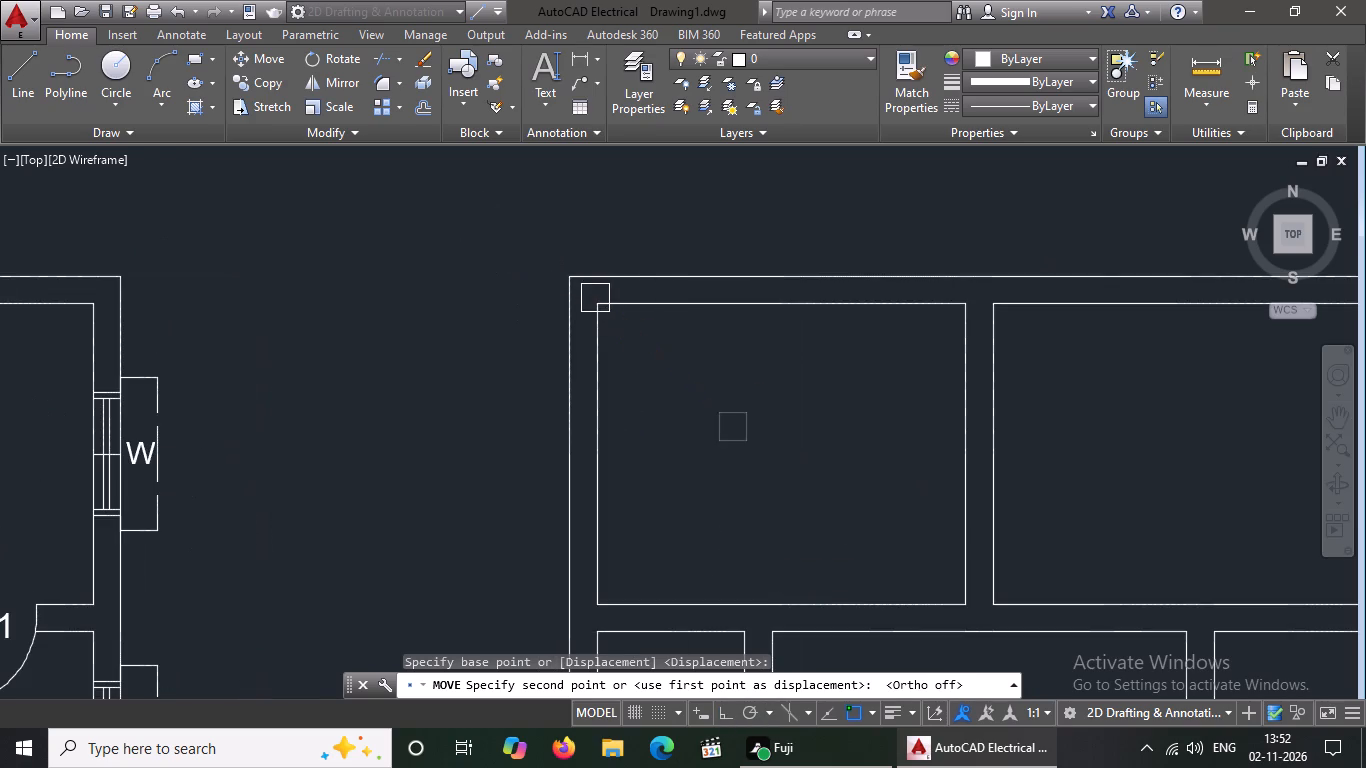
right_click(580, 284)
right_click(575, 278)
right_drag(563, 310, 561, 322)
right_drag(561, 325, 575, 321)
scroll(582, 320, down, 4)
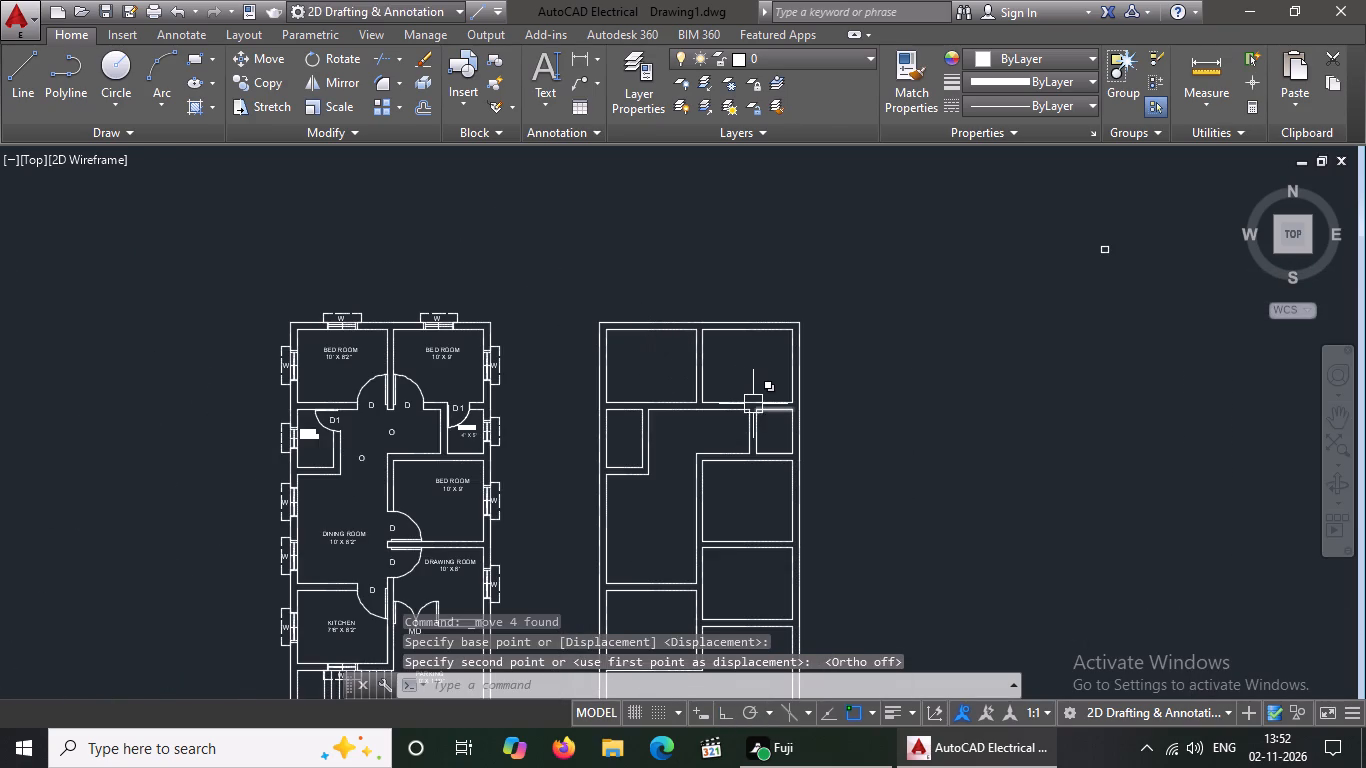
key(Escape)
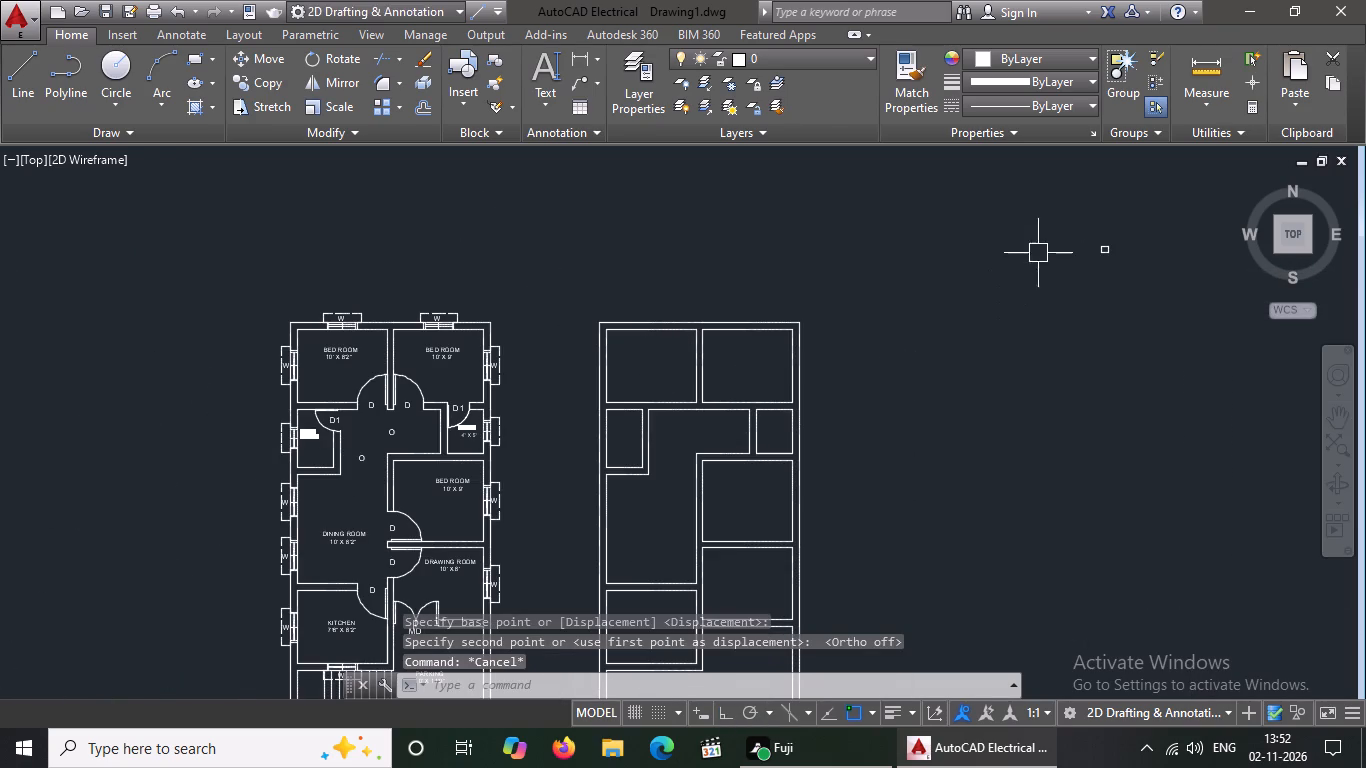
Move the 9" square from outside the copied plan into its upper-left bedroom.
click(1087, 225)
click(1130, 266)
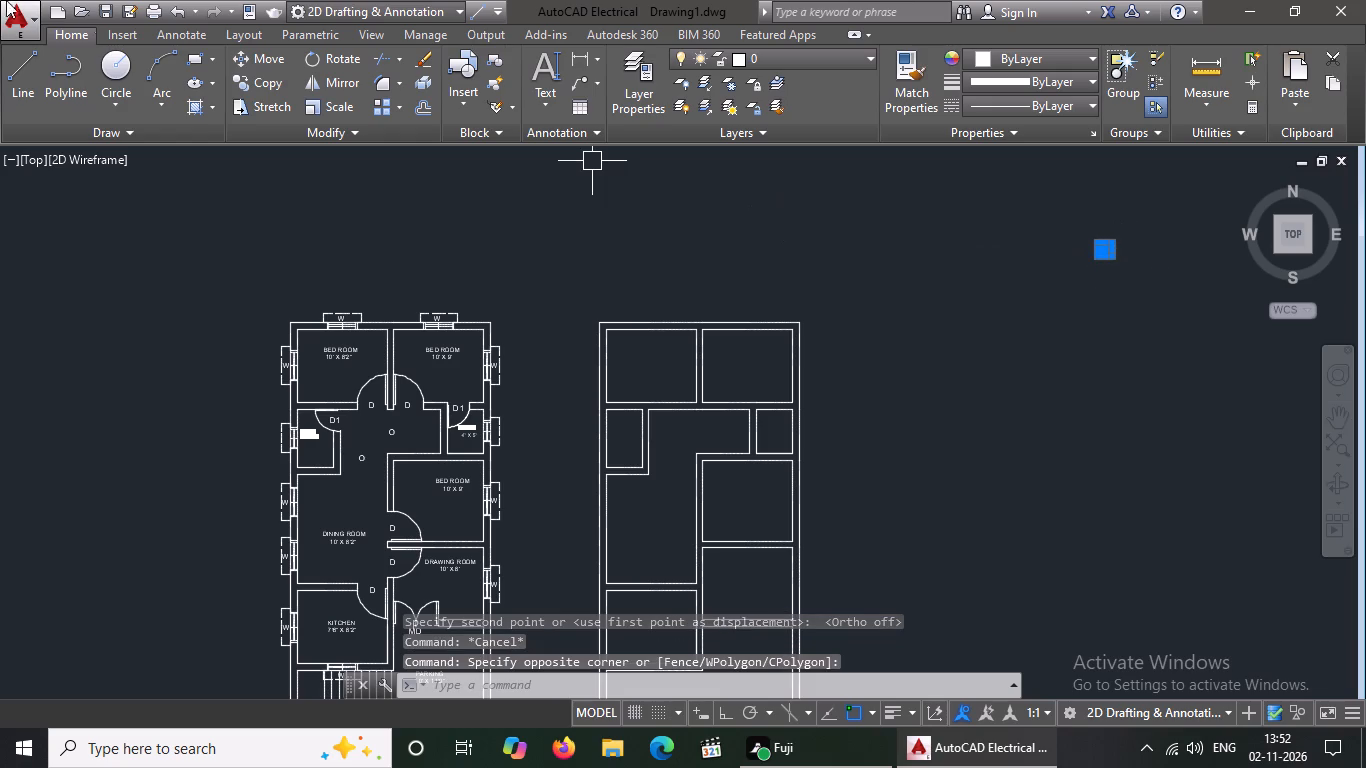
click(246, 52)
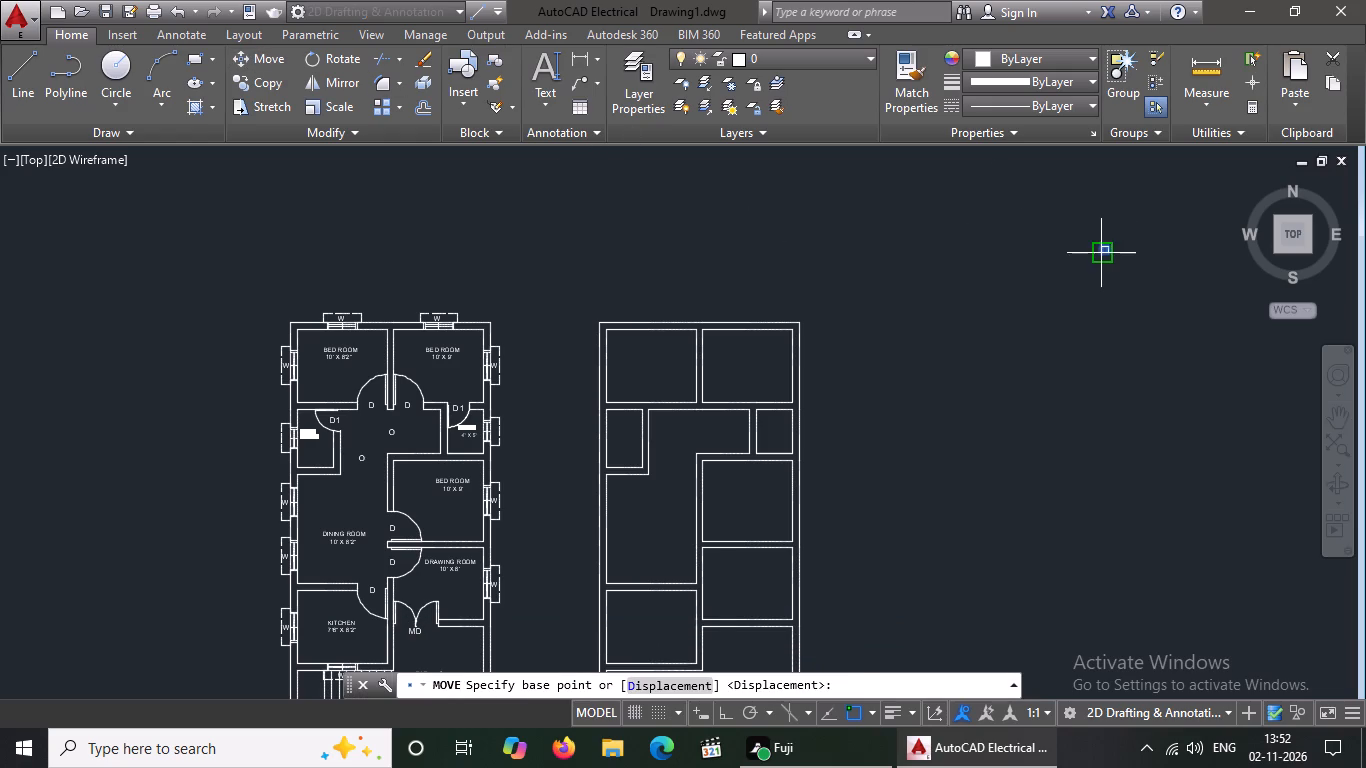
click(1106, 251)
scroll(675, 373, up, 2)
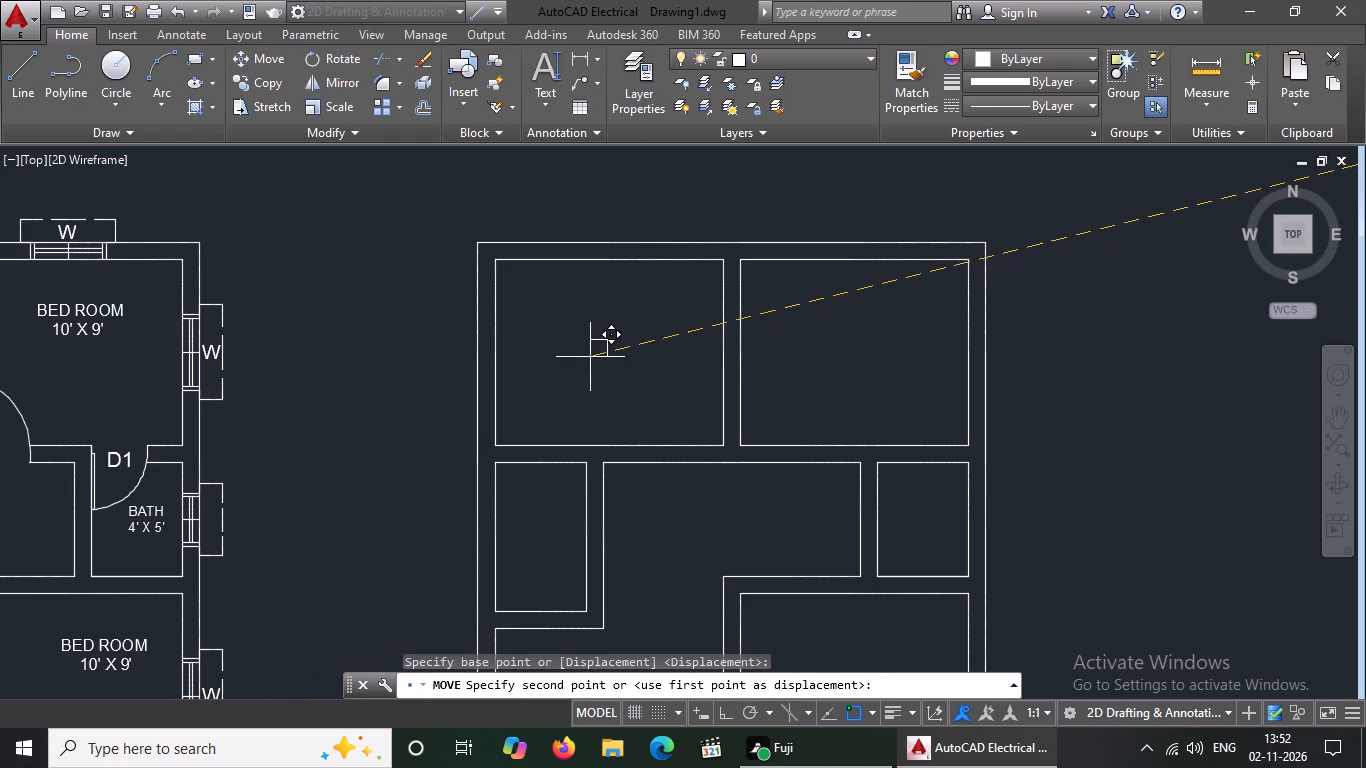
click(589, 357)
key(Escape)
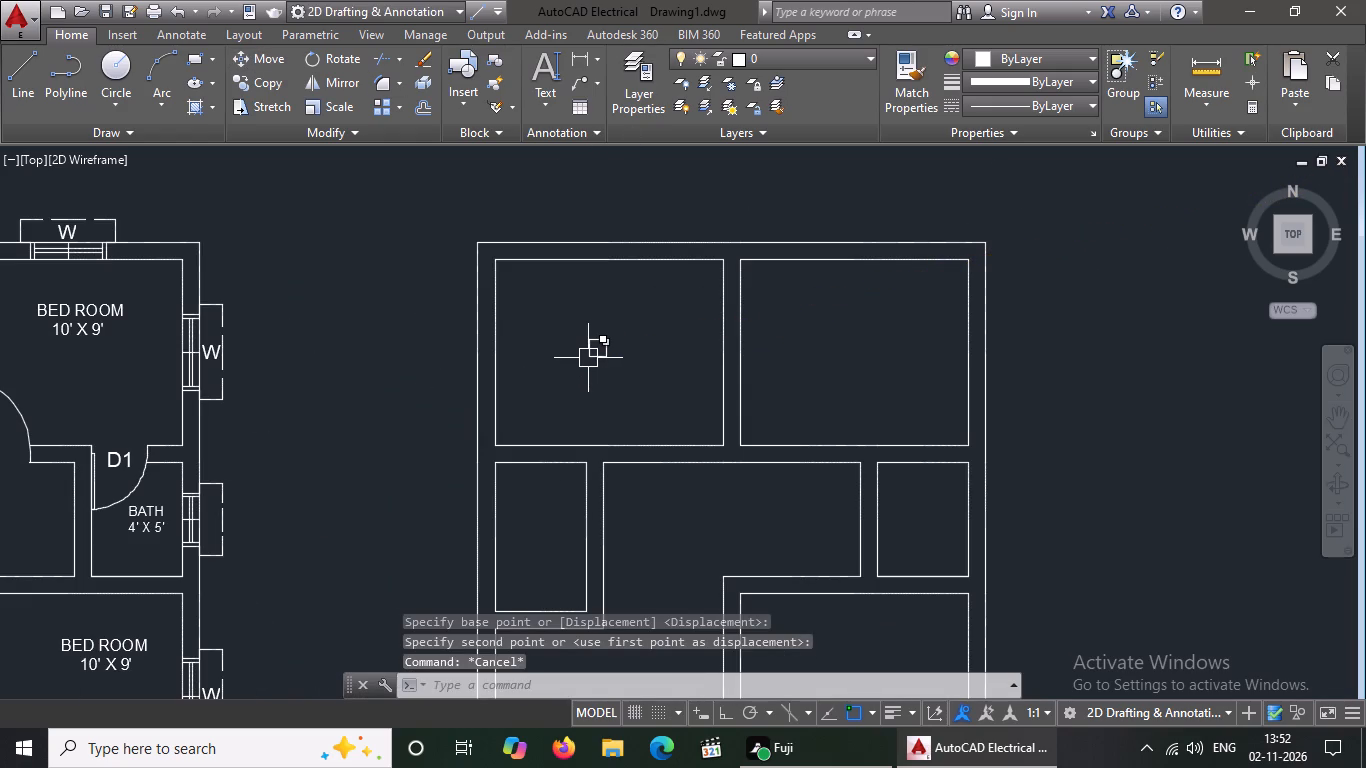
Copy the square by its lower-right corner into the upper-left wall corner and the top wall's junction with the bedroom partition.
click(567, 331)
click(633, 379)
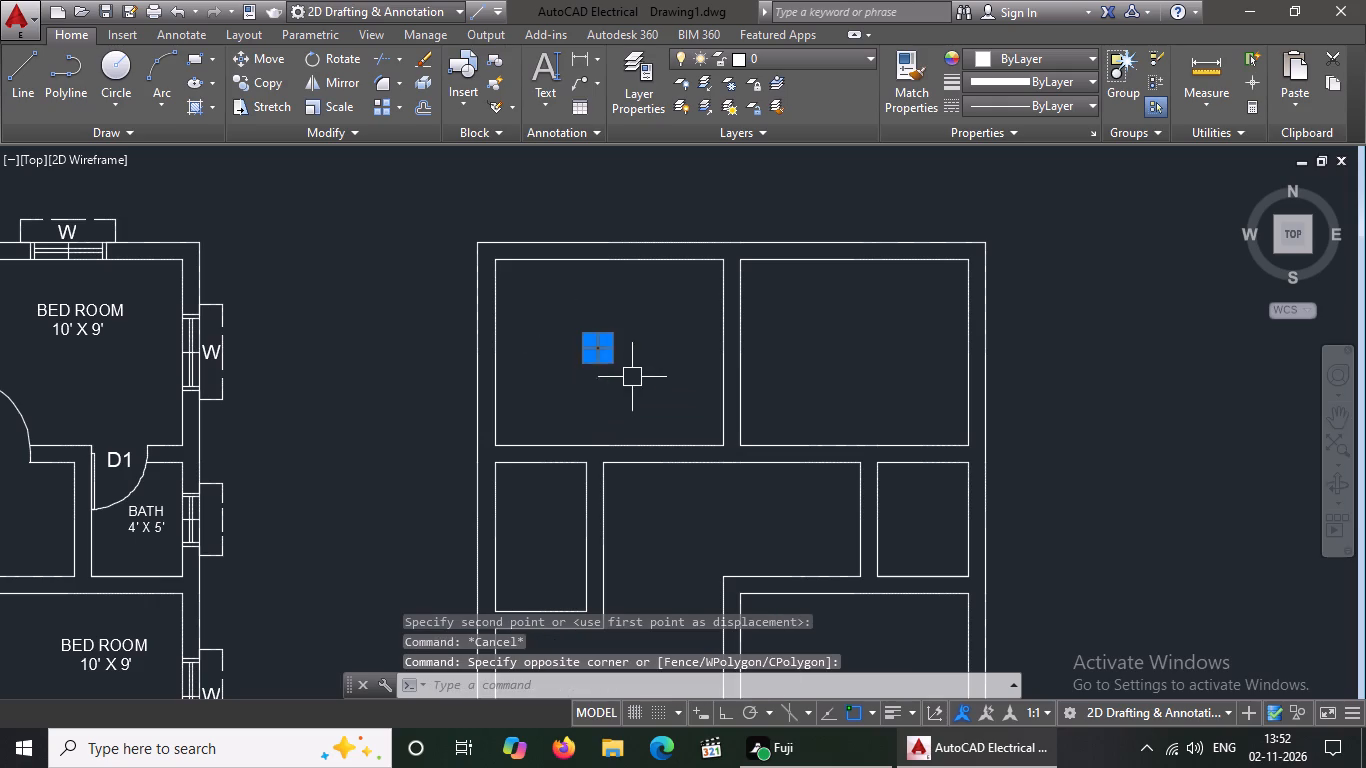
click(255, 83)
scroll(632, 335, up, 1)
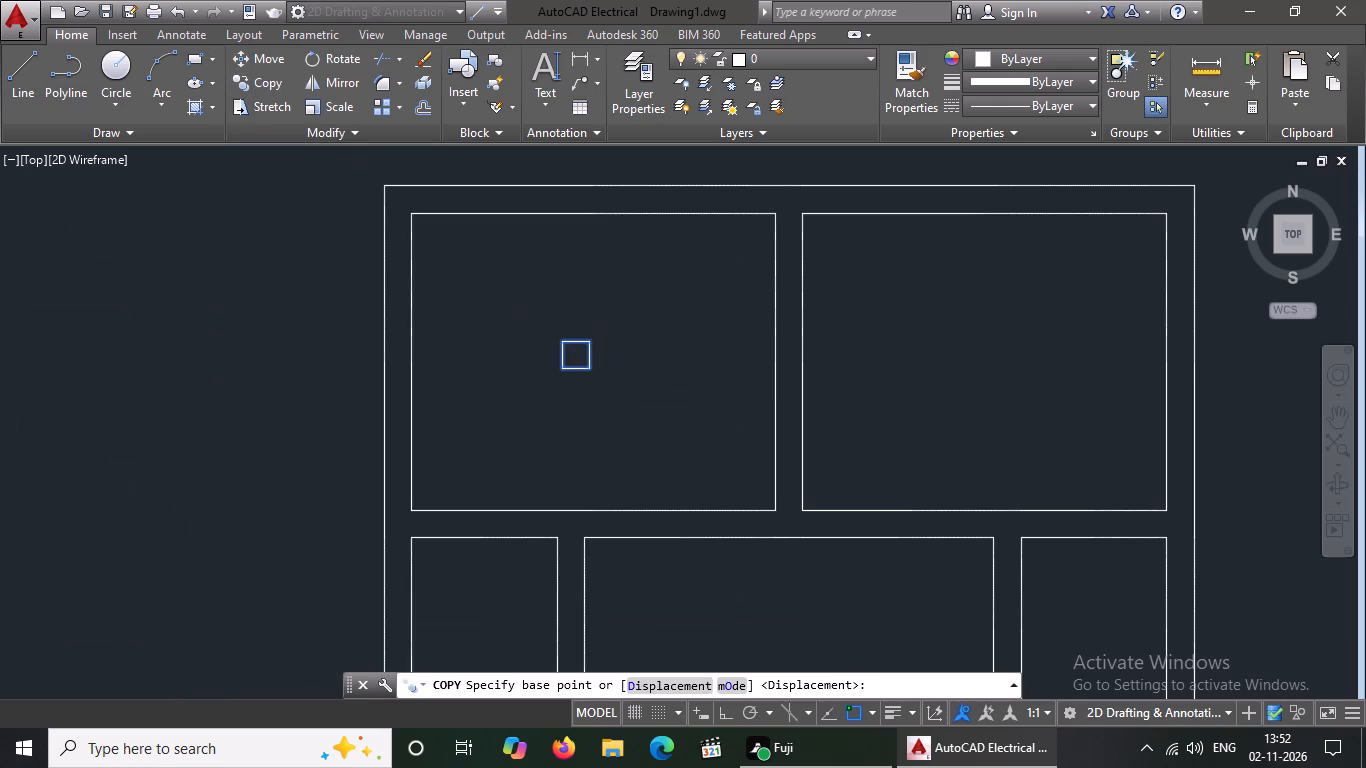
click(590, 367)
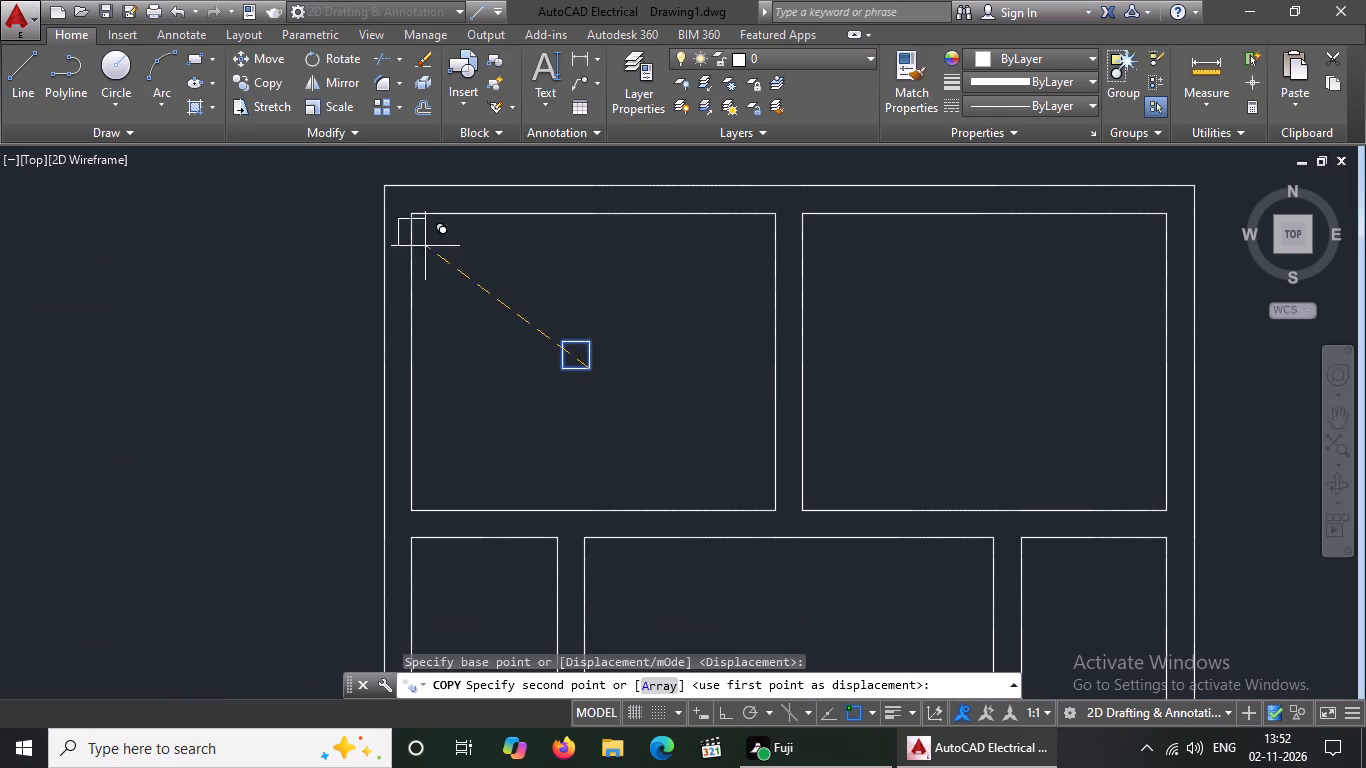
click(413, 208)
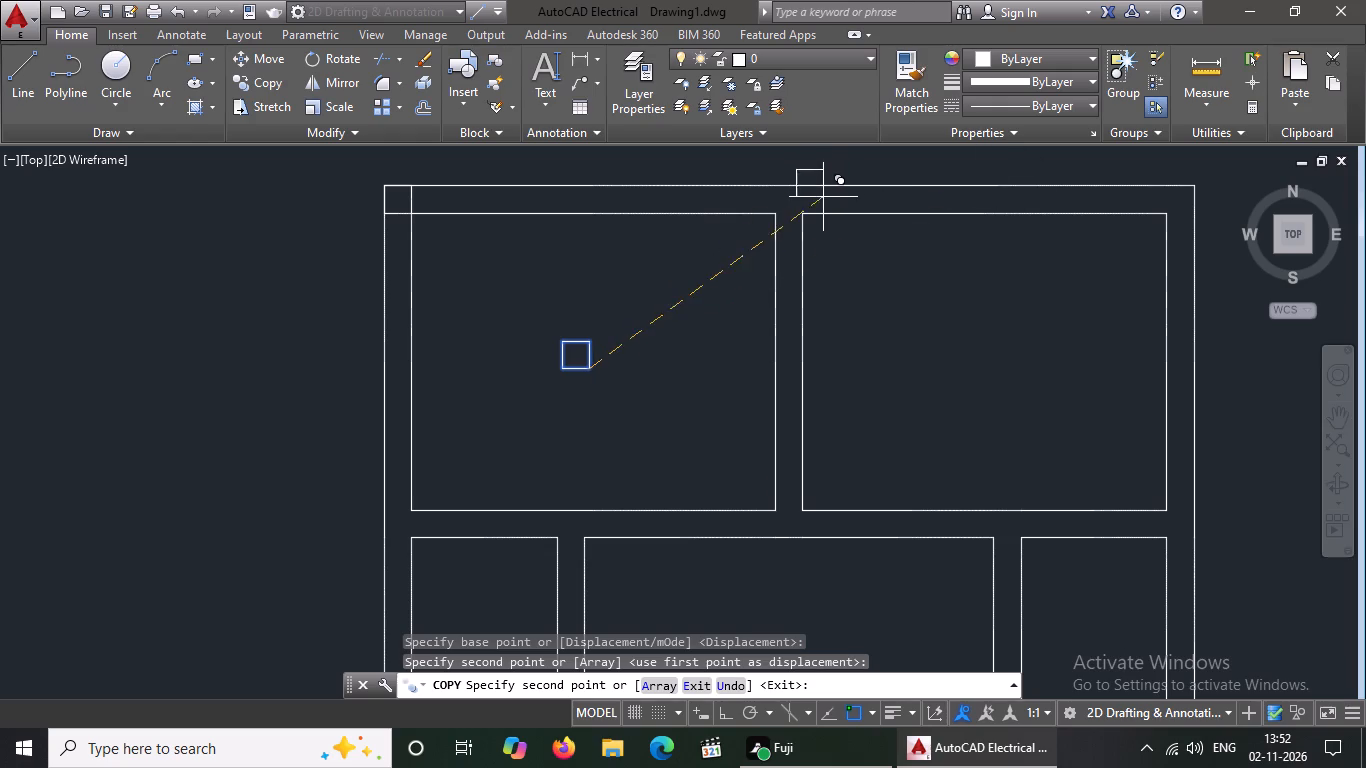
scroll(822, 201, up, 3)
click(746, 252)
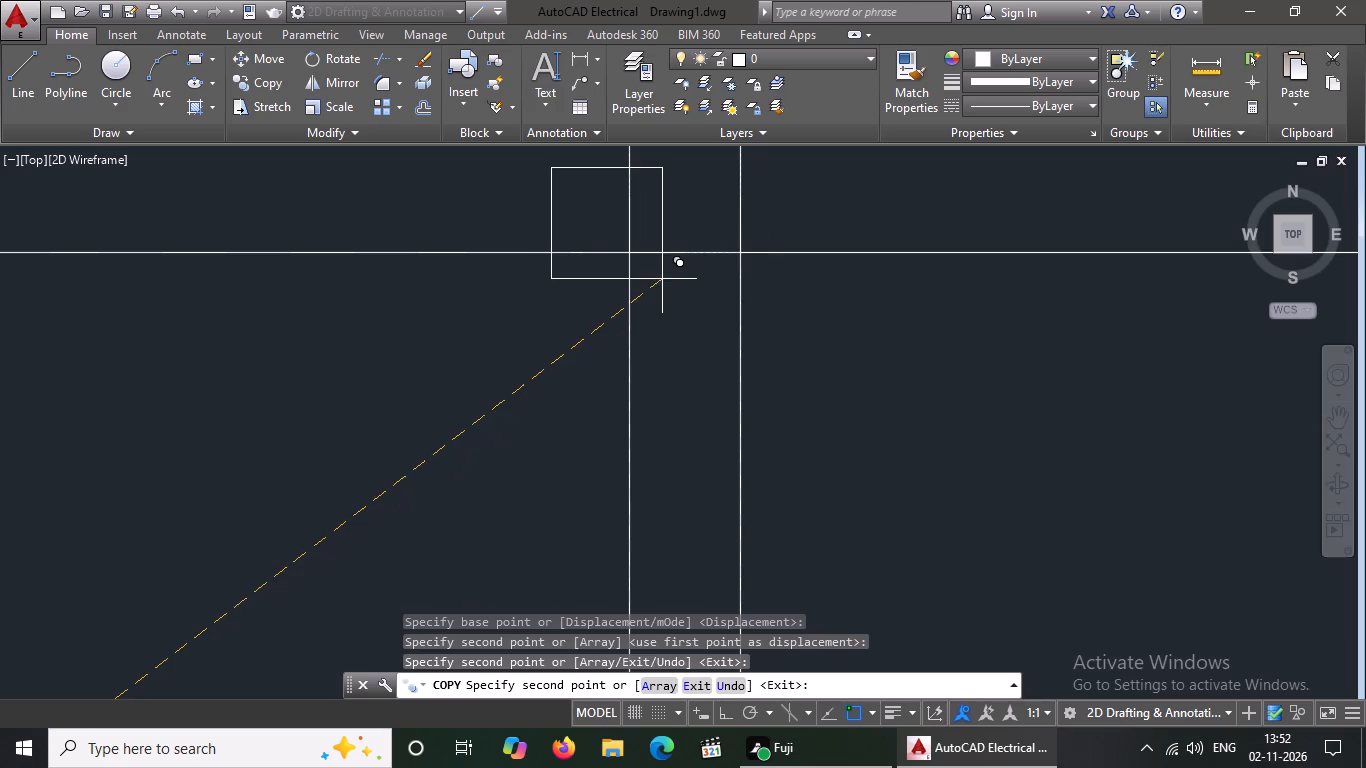
Place further copies of the square where the wall below the bedrooms meets the left outer wall and both small bathrooms' inner partitions.
scroll(661, 280, down, 3)
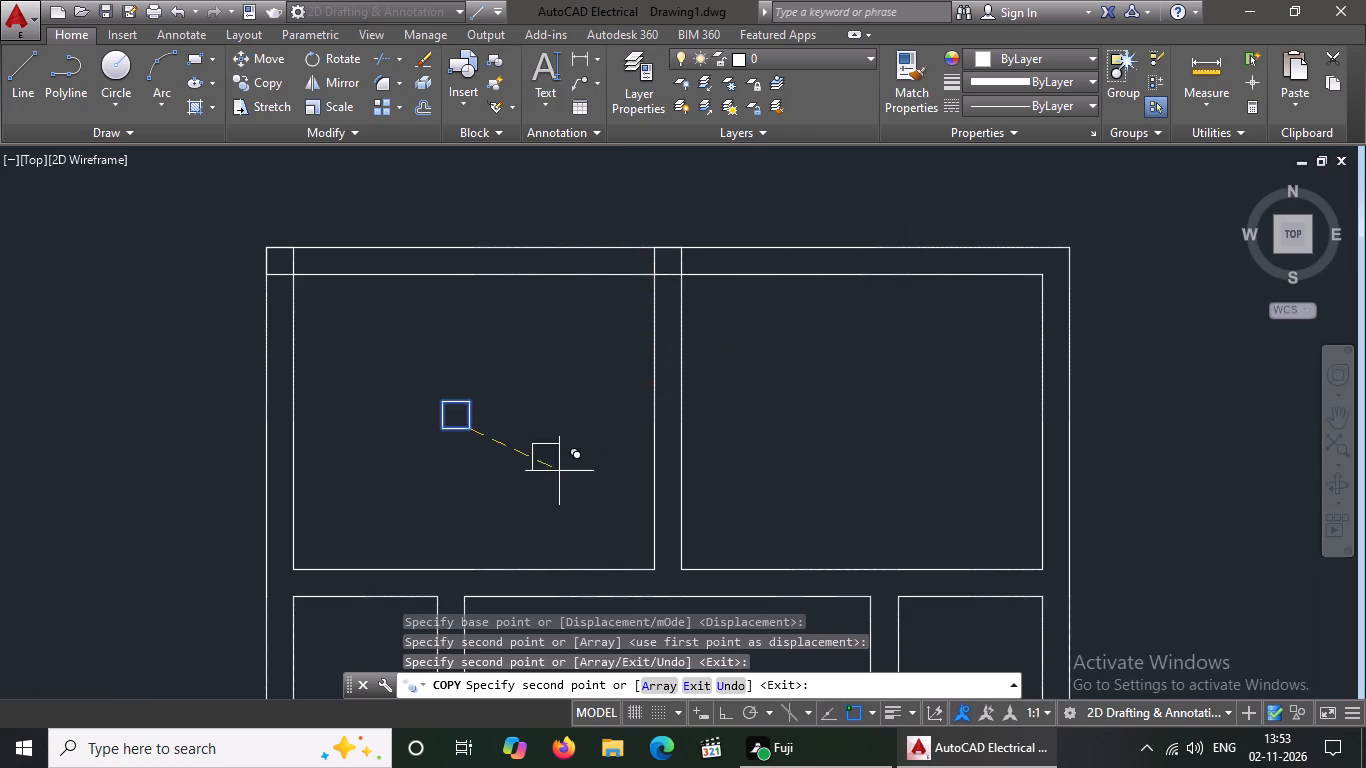
scroll(290, 601, up, 1)
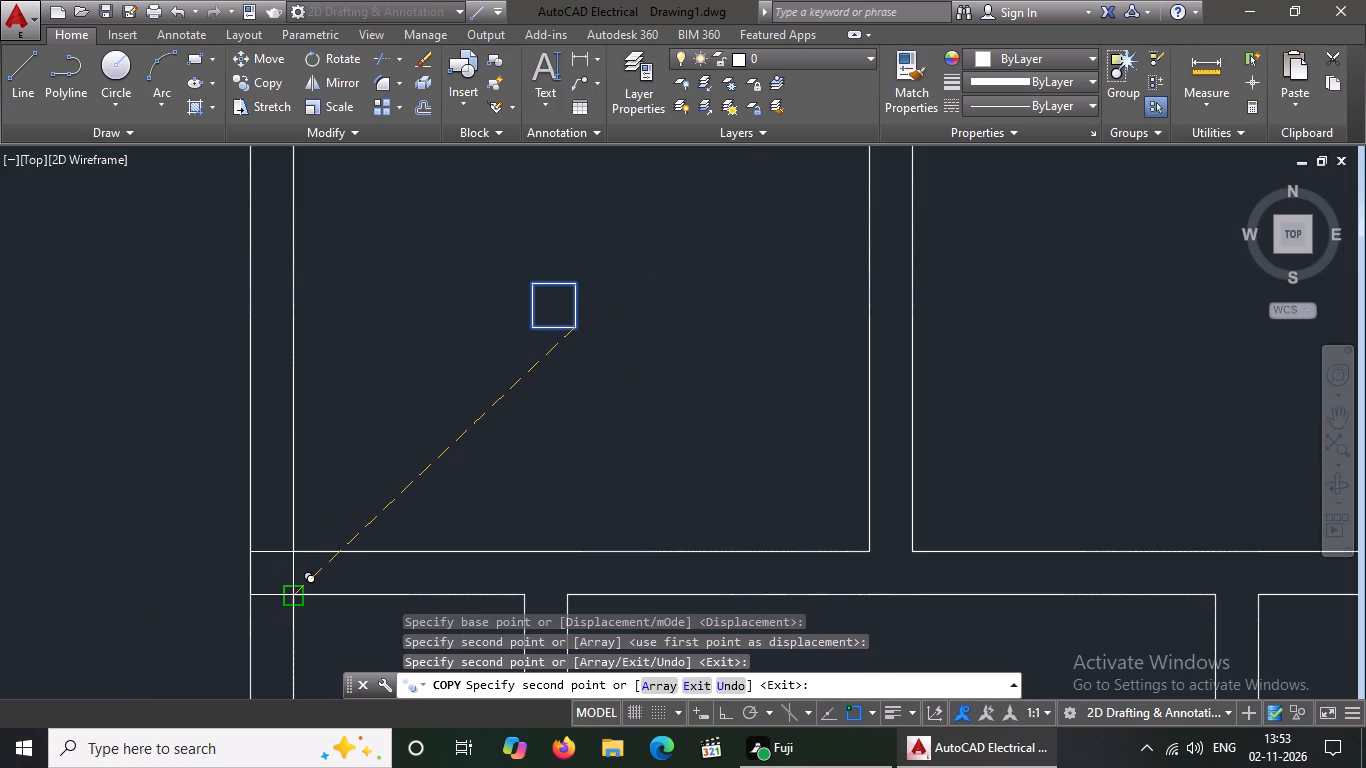
click(300, 595)
scroll(417, 339, down, 2)
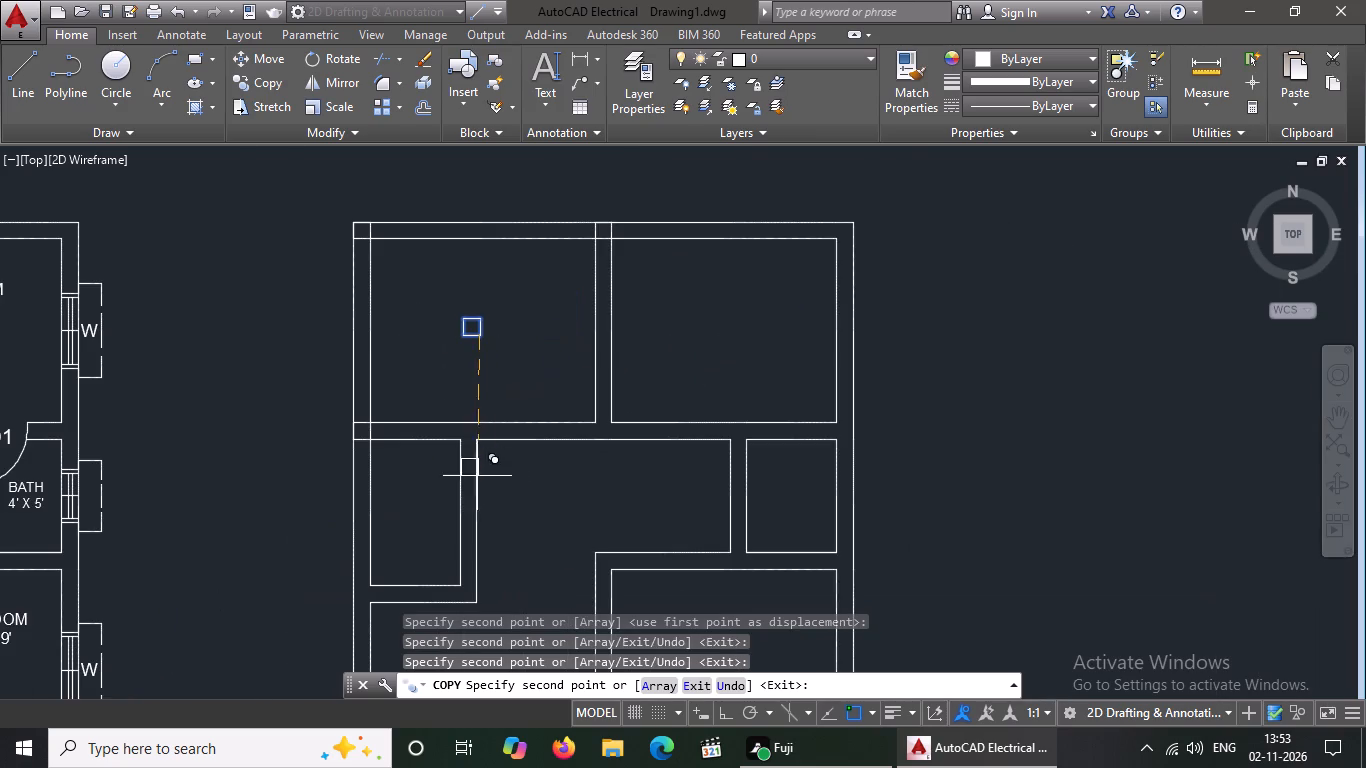
scroll(467, 441, up, 2)
click(488, 445)
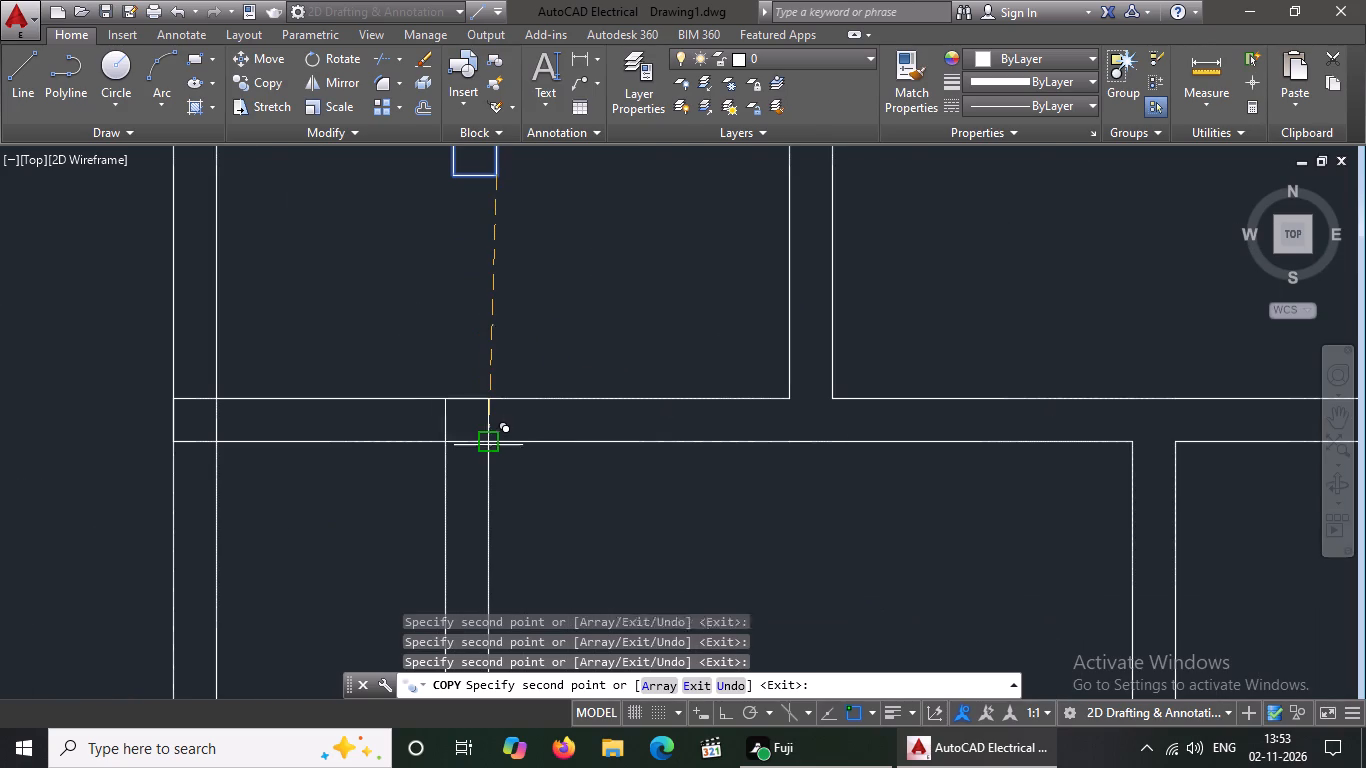
scroll(470, 410, down, 2)
scroll(756, 413, up, 3)
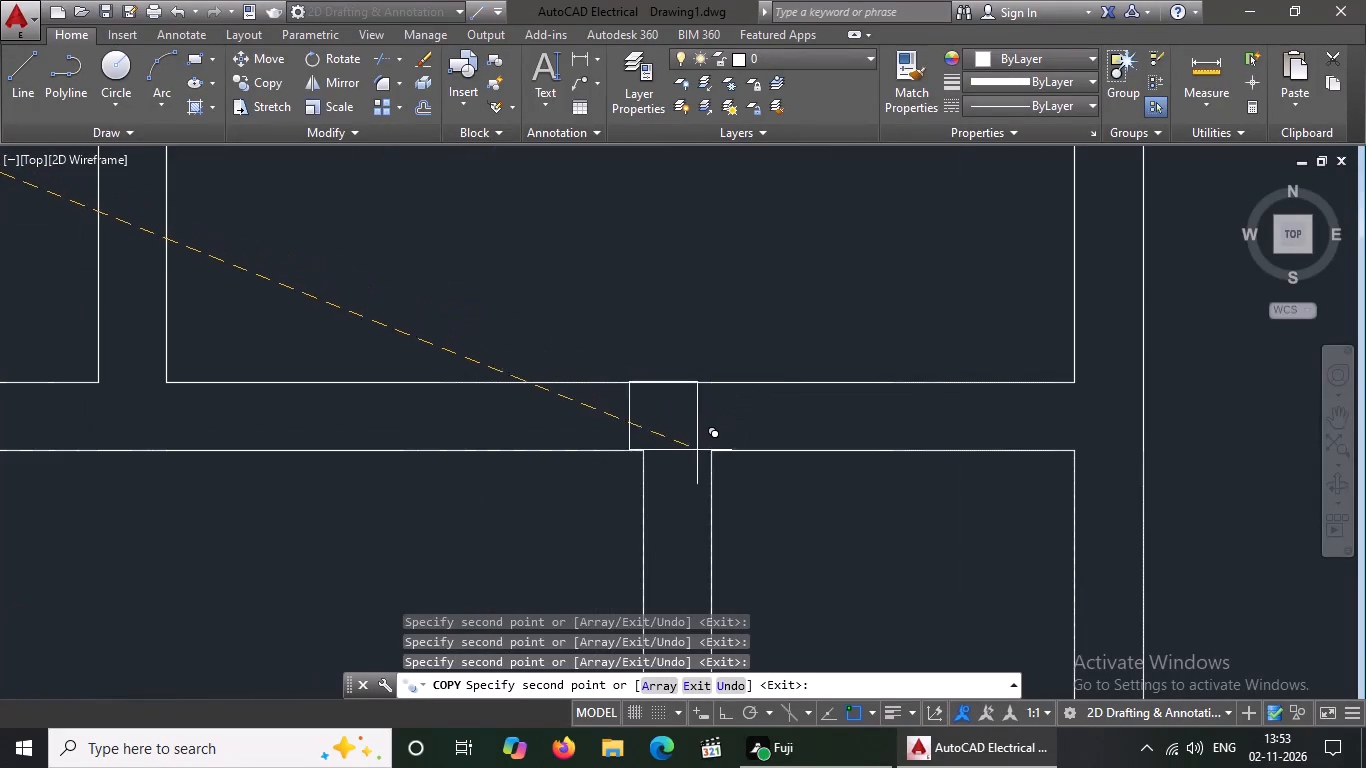
click(713, 453)
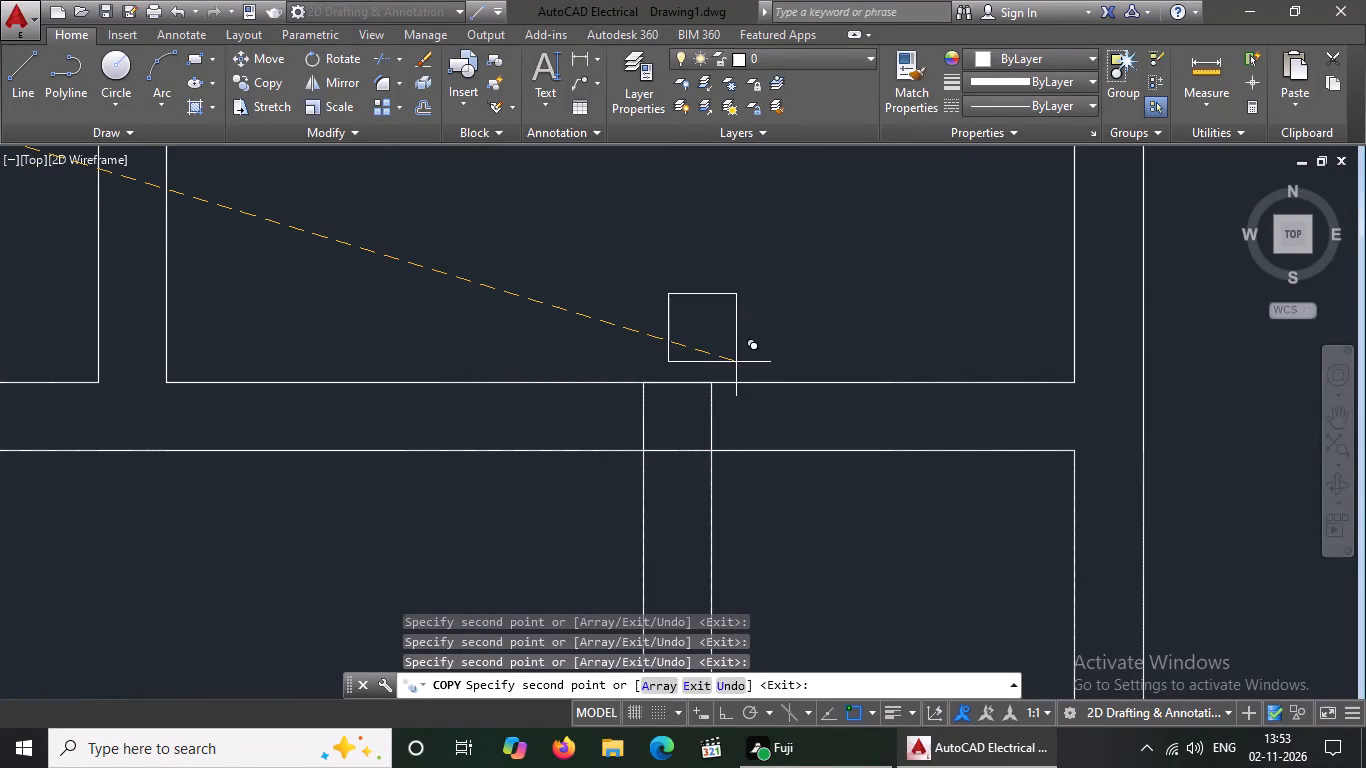
scroll(737, 359, down, 4)
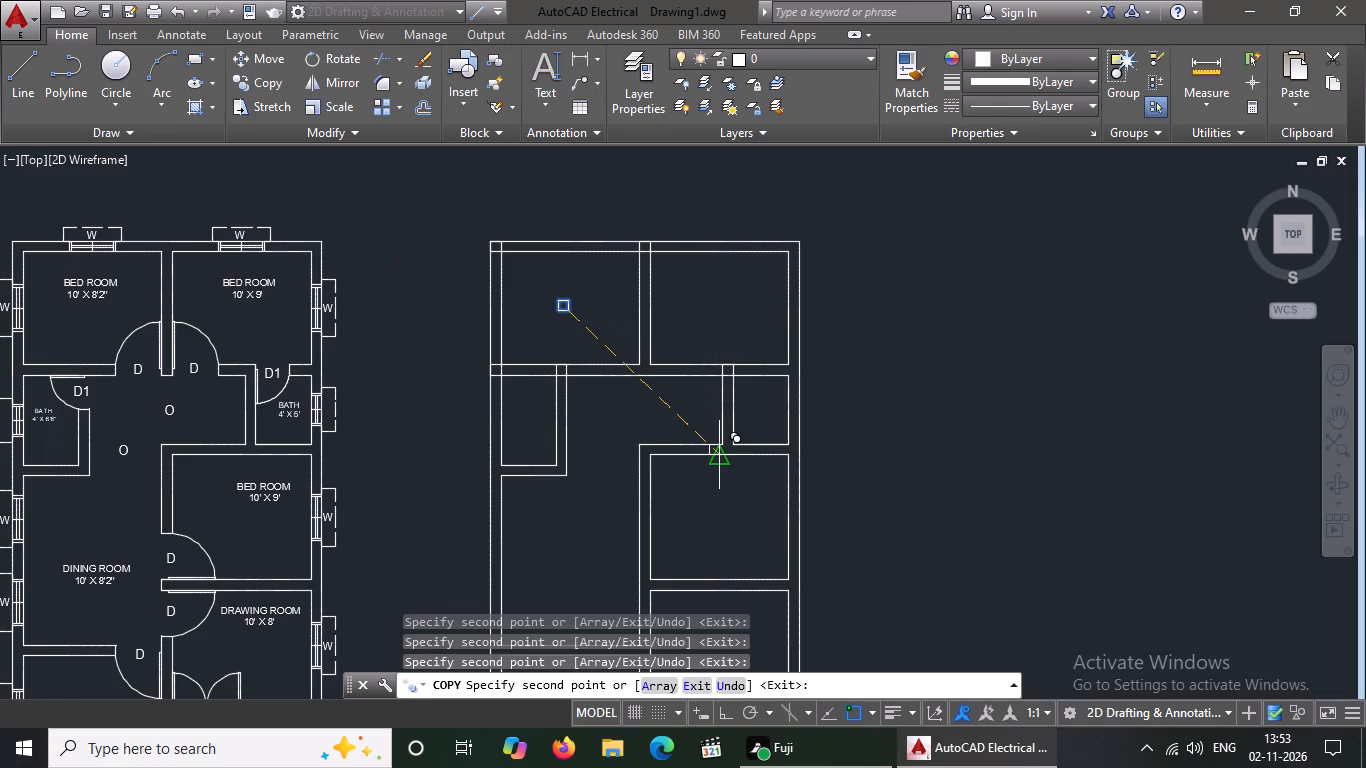
scroll(736, 437, down, 2)
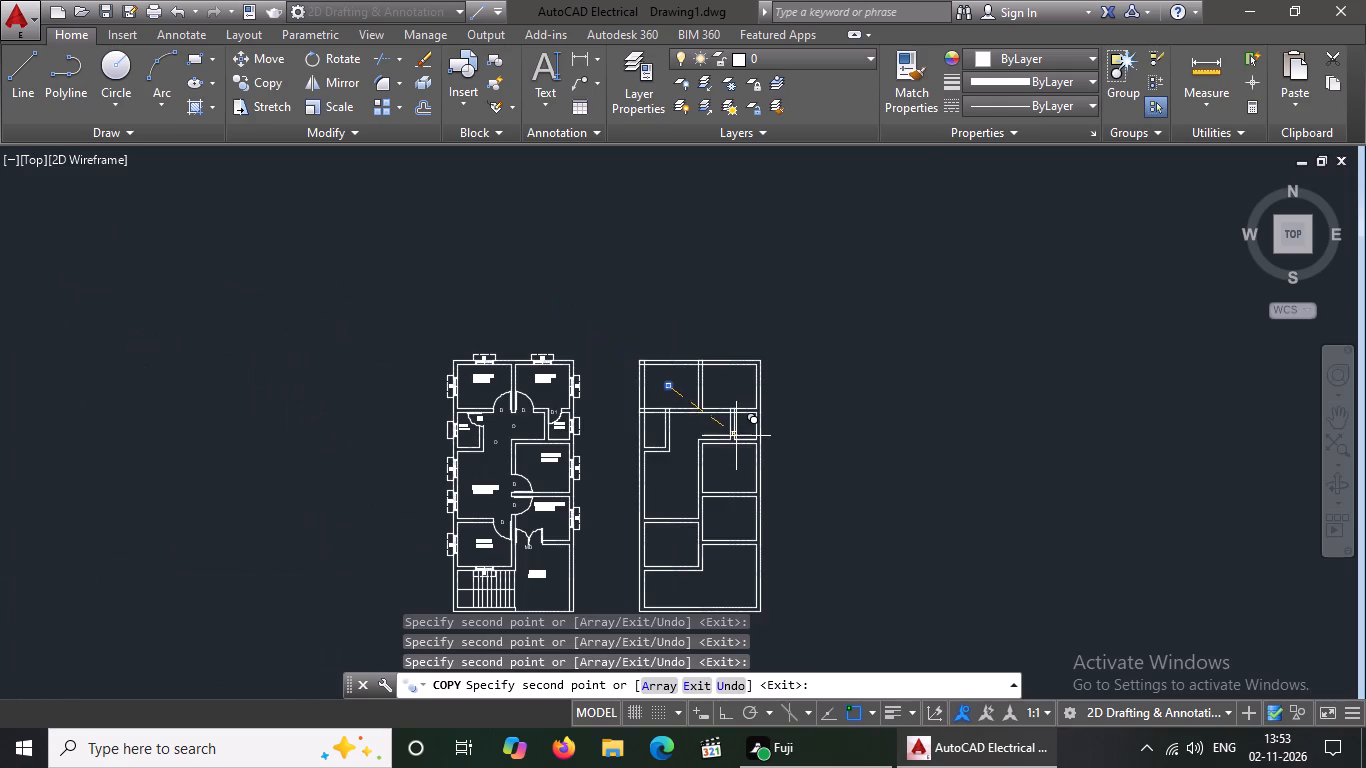
scroll(673, 330, up, 2)
key(Escape)
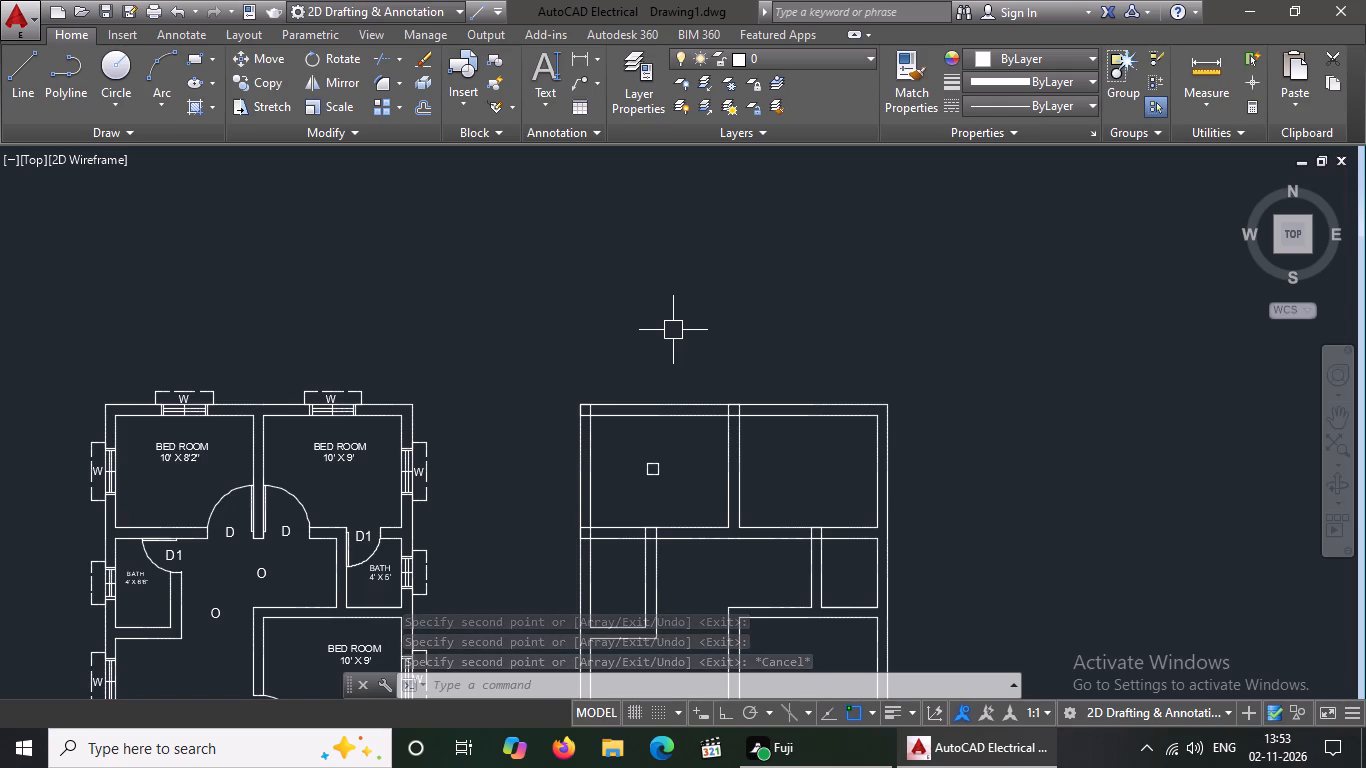
key(Escape)
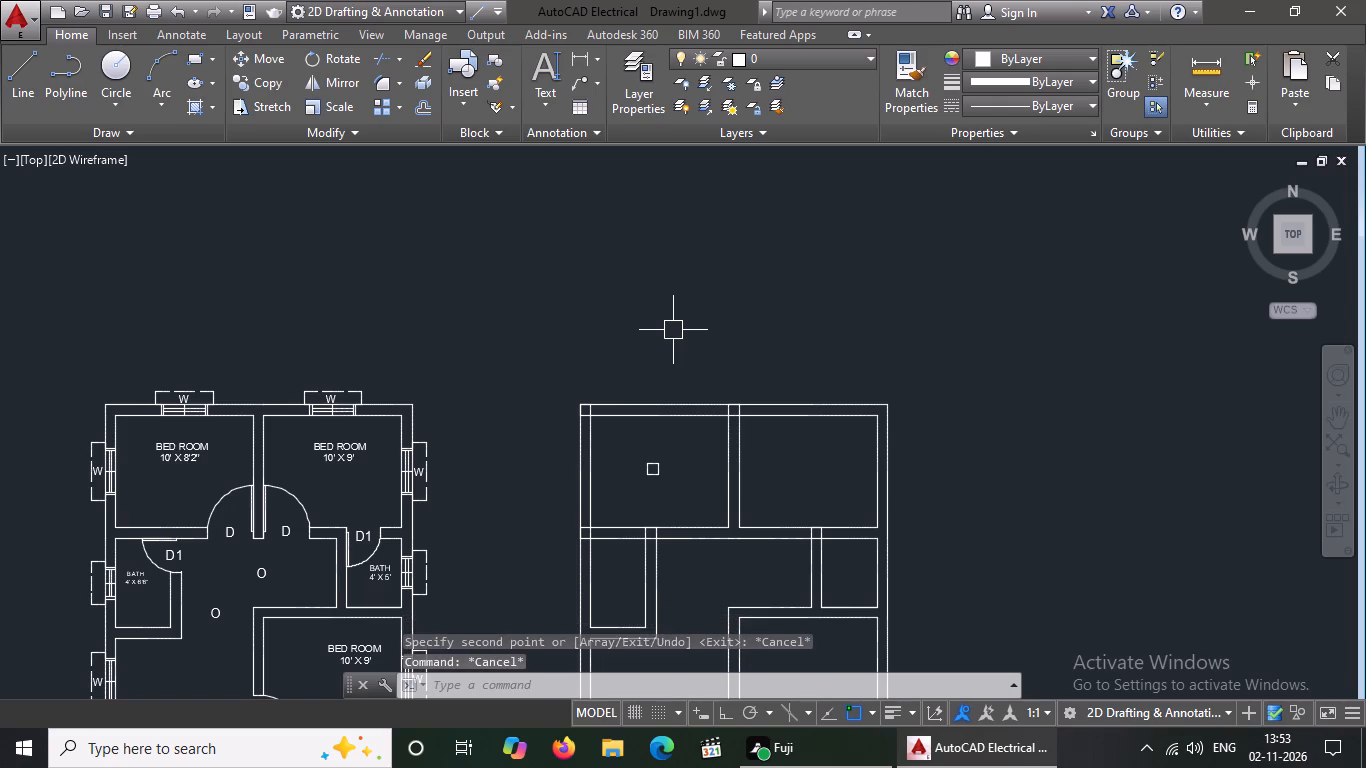
Copy the square by its upper-right corner to the plan's upper-right corner, the bedroom partition's lower junction, and the left wall's junction below the left bath.
scroll(716, 465, up, 1)
click(583, 443)
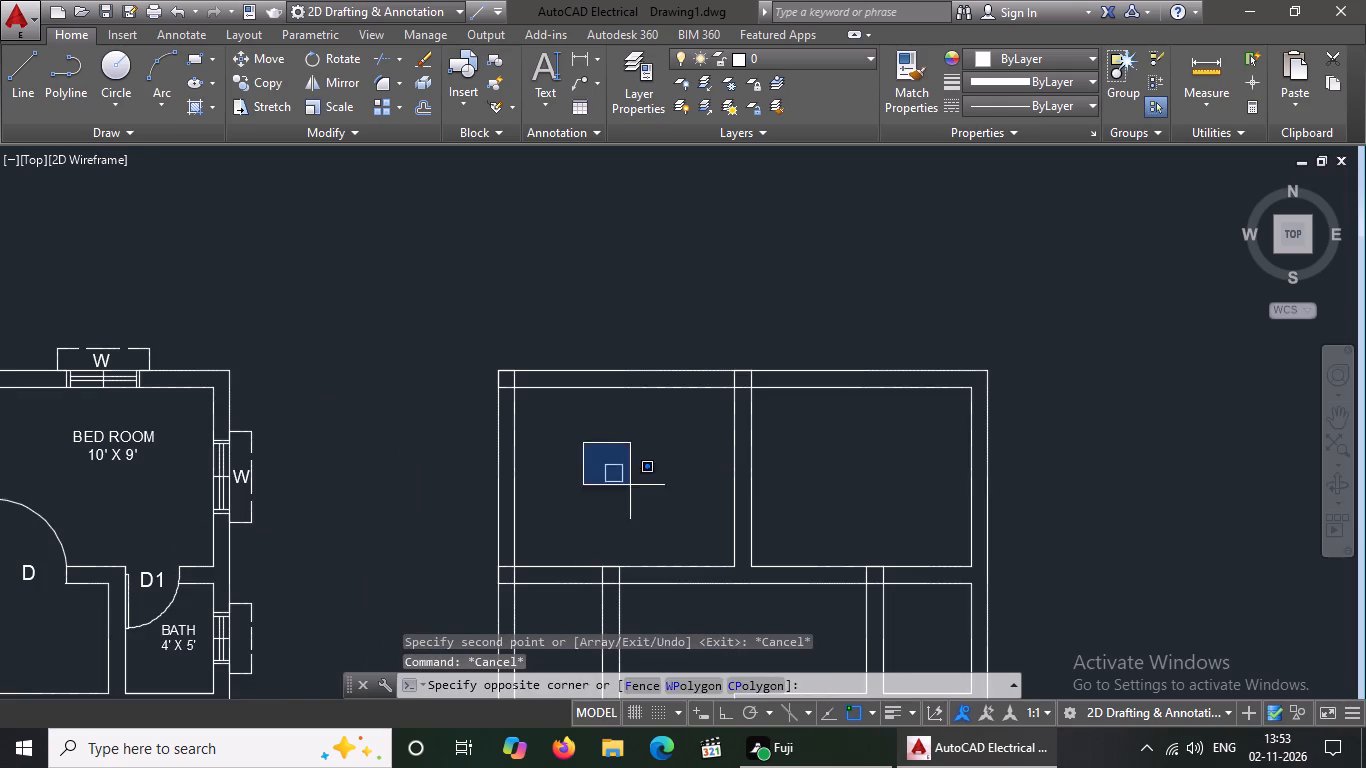
click(656, 506)
click(263, 84)
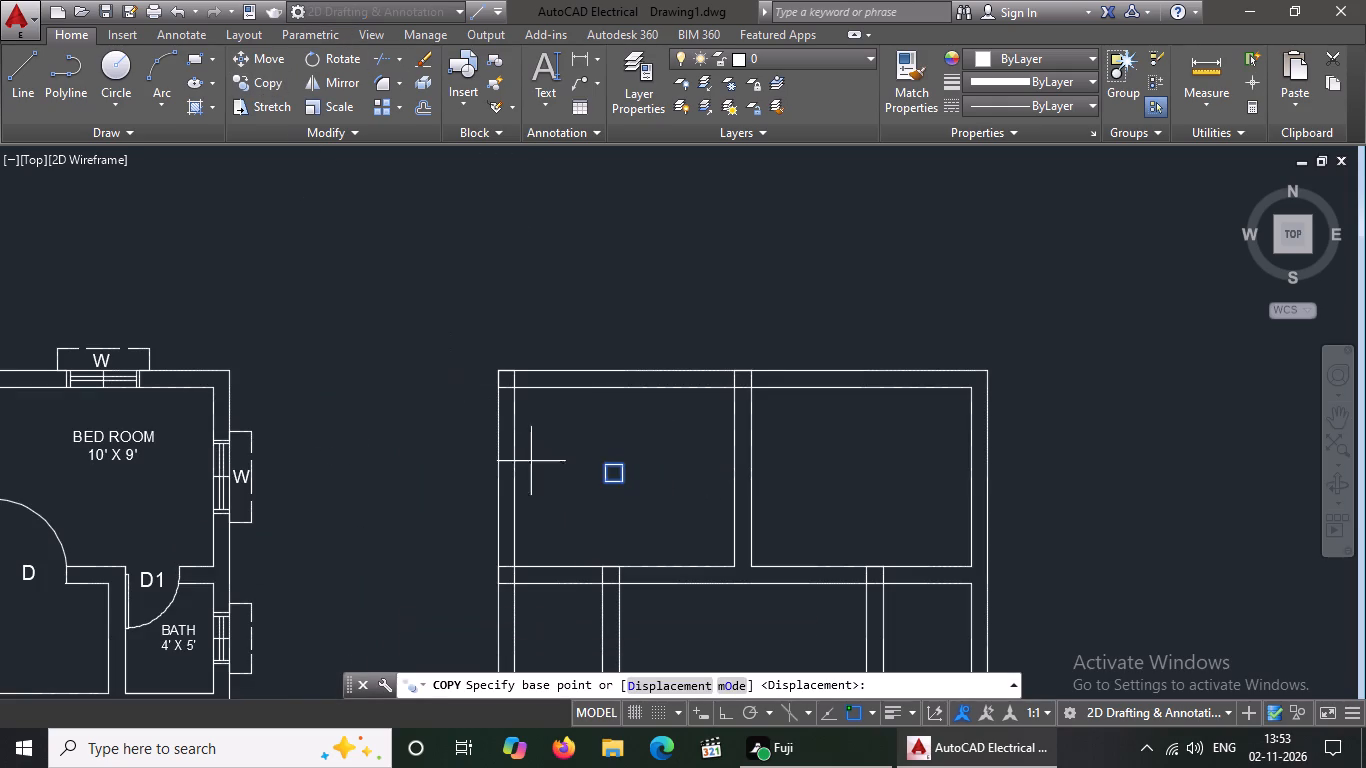
click(620, 462)
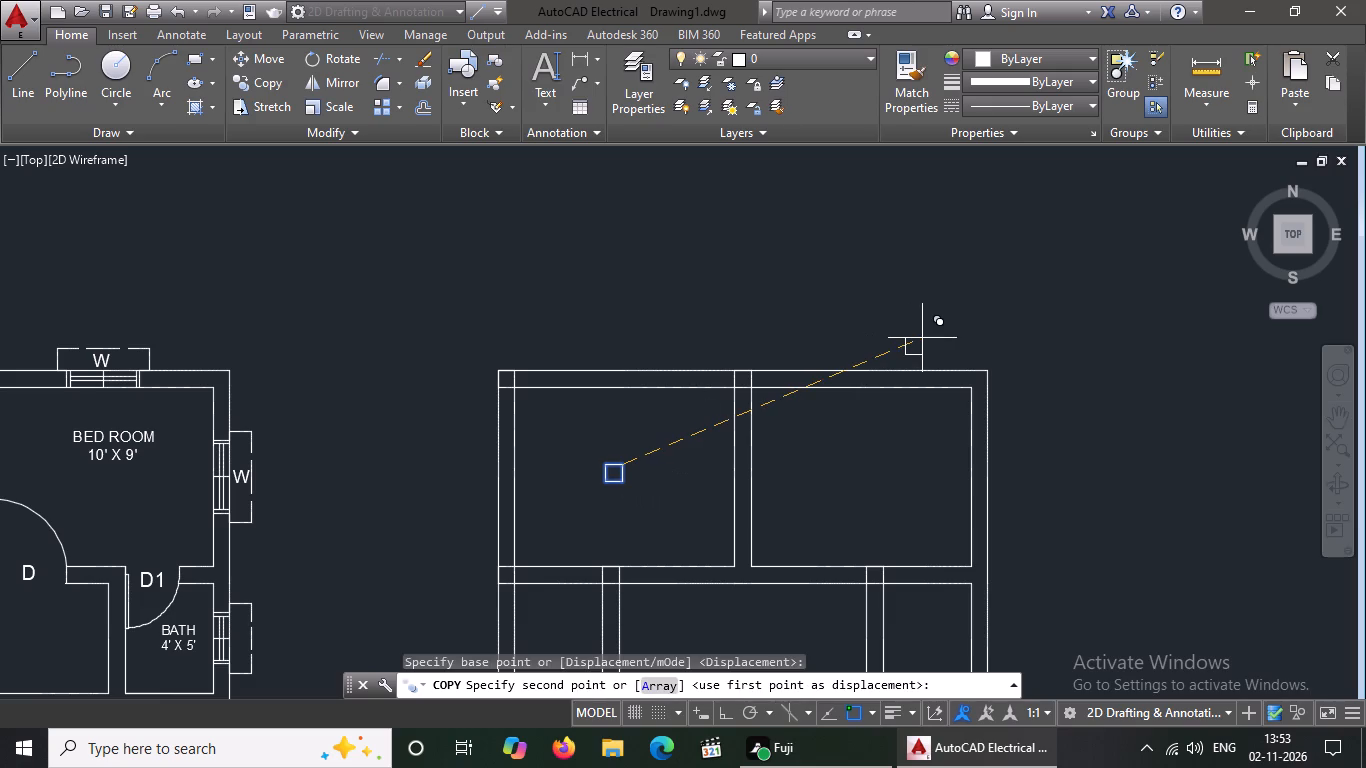
scroll(979, 391, up, 2)
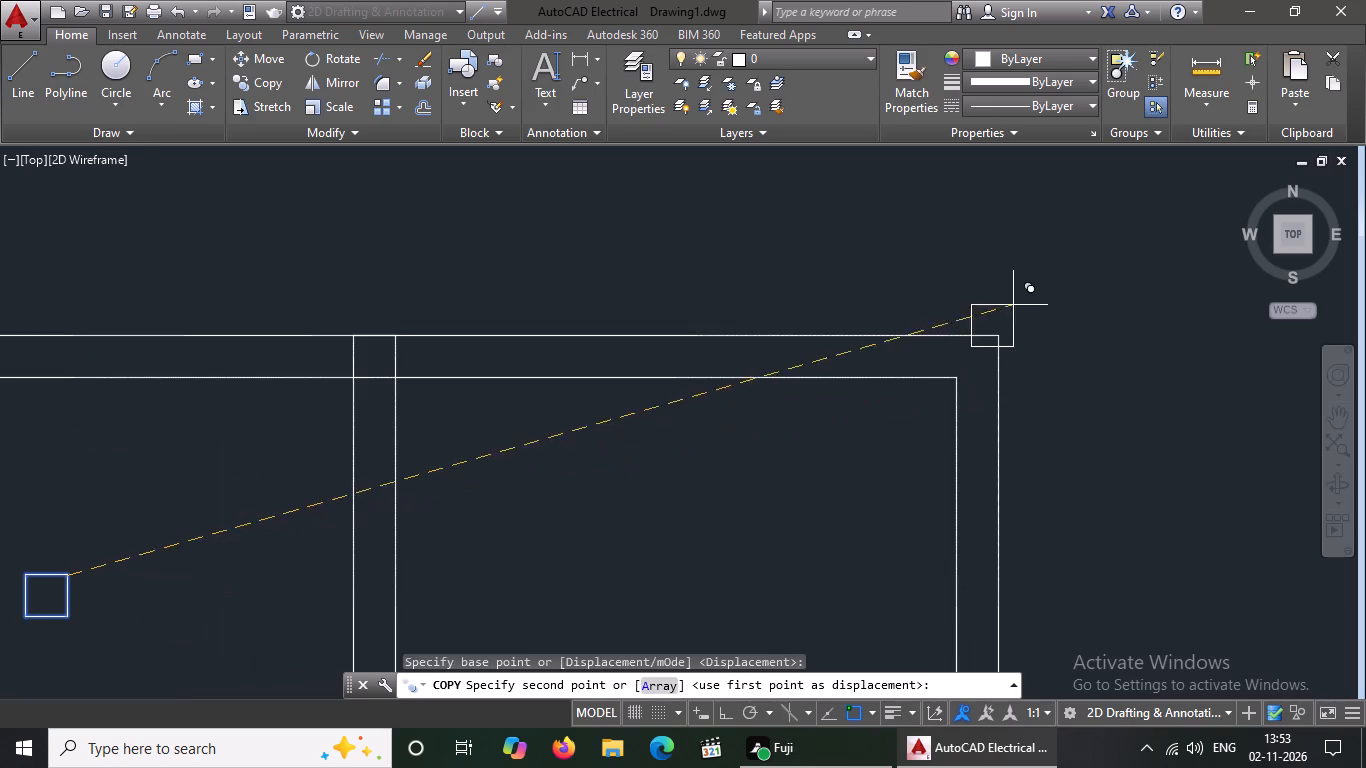
click(993, 339)
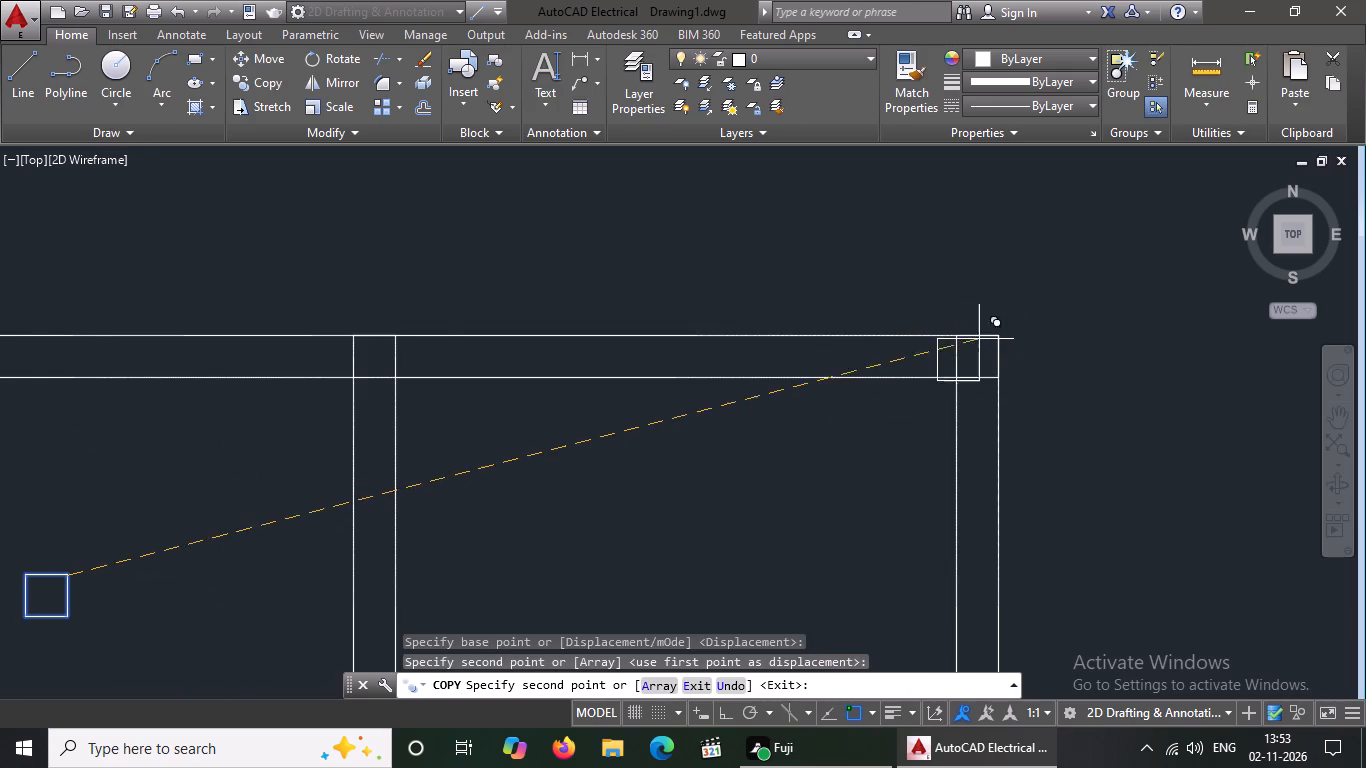
scroll(907, 307, down, 2)
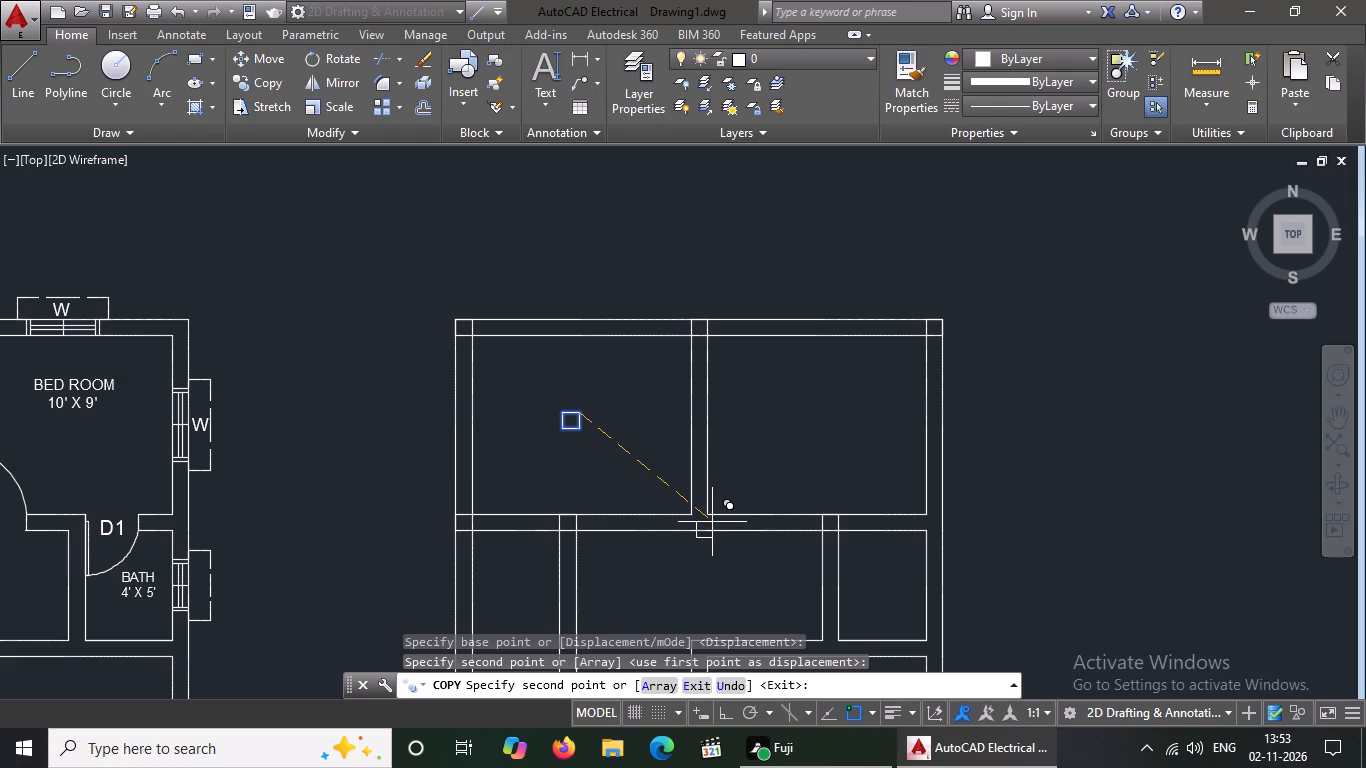
scroll(717, 522, up, 2)
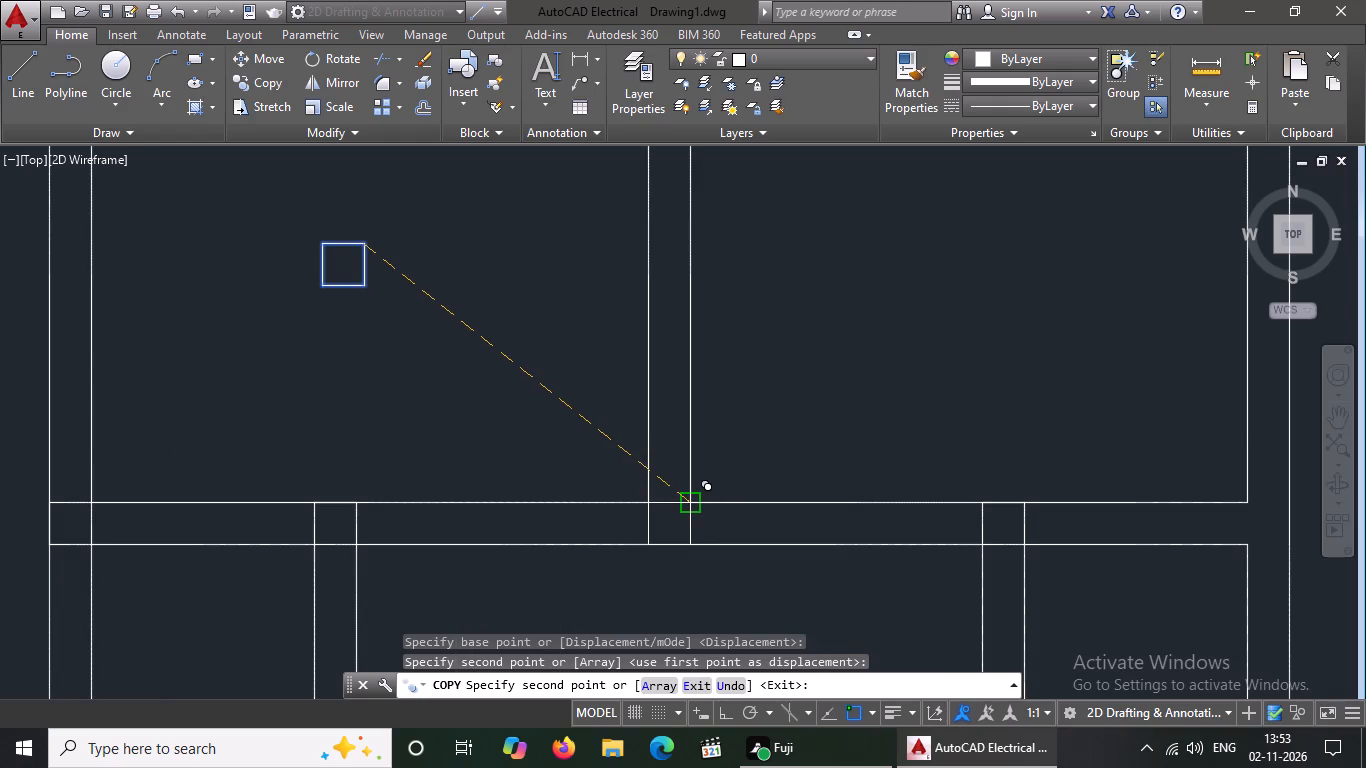
click(692, 501)
scroll(819, 407, down, 2)
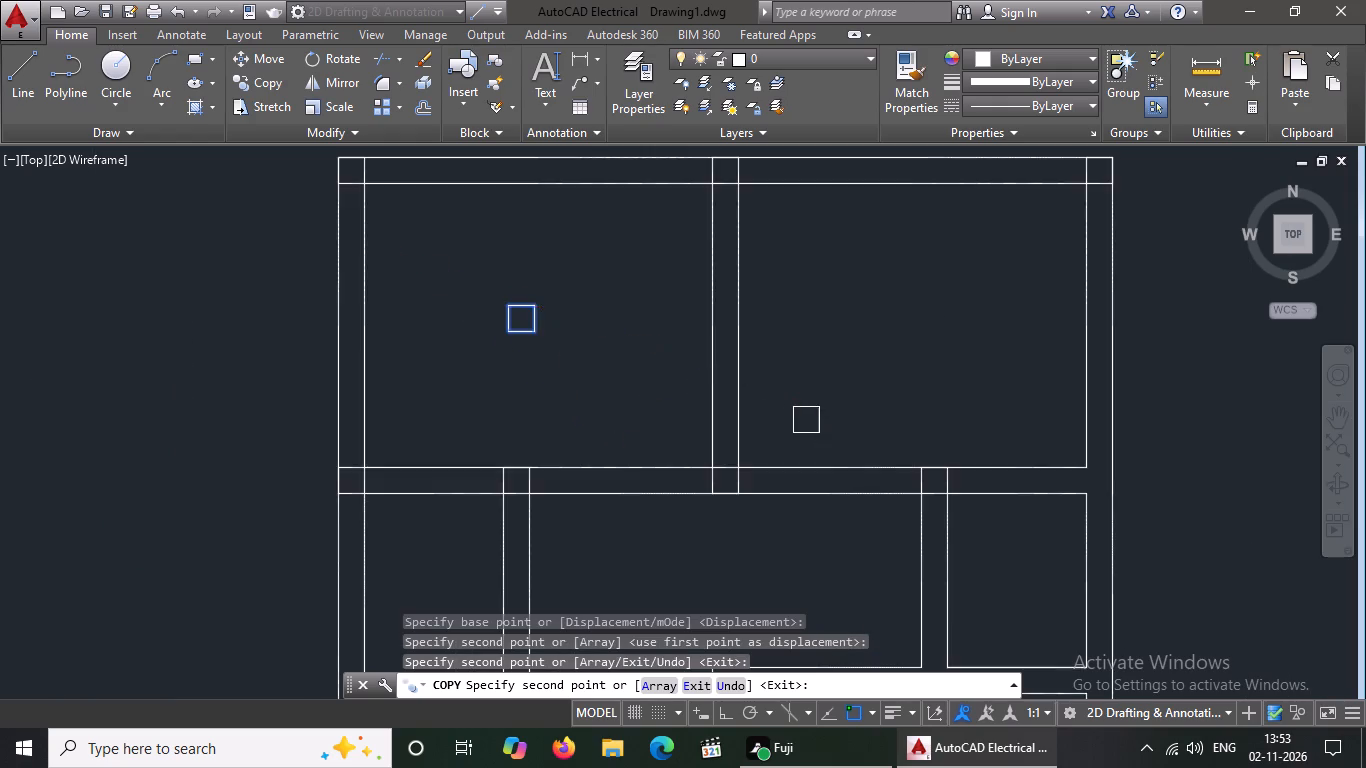
scroll(727, 422, down, 1)
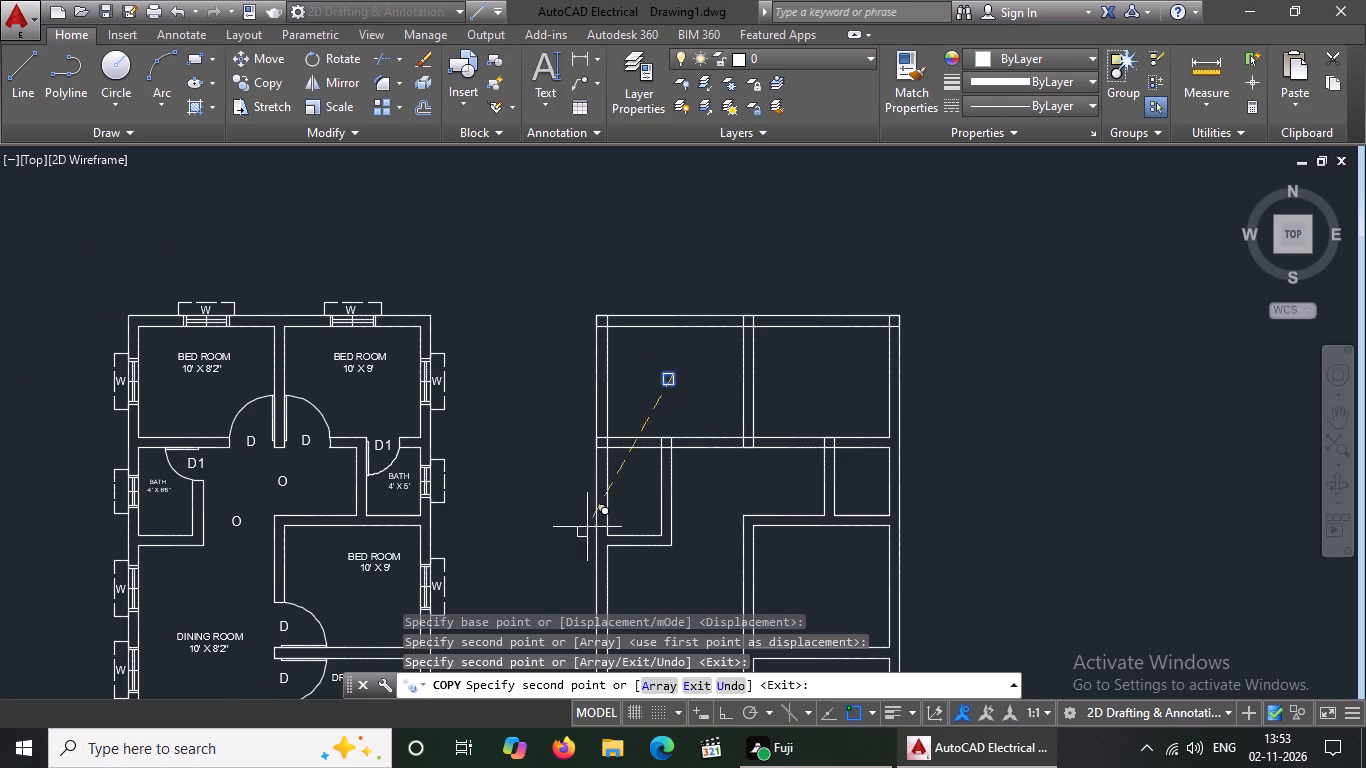
scroll(615, 554, up, 2)
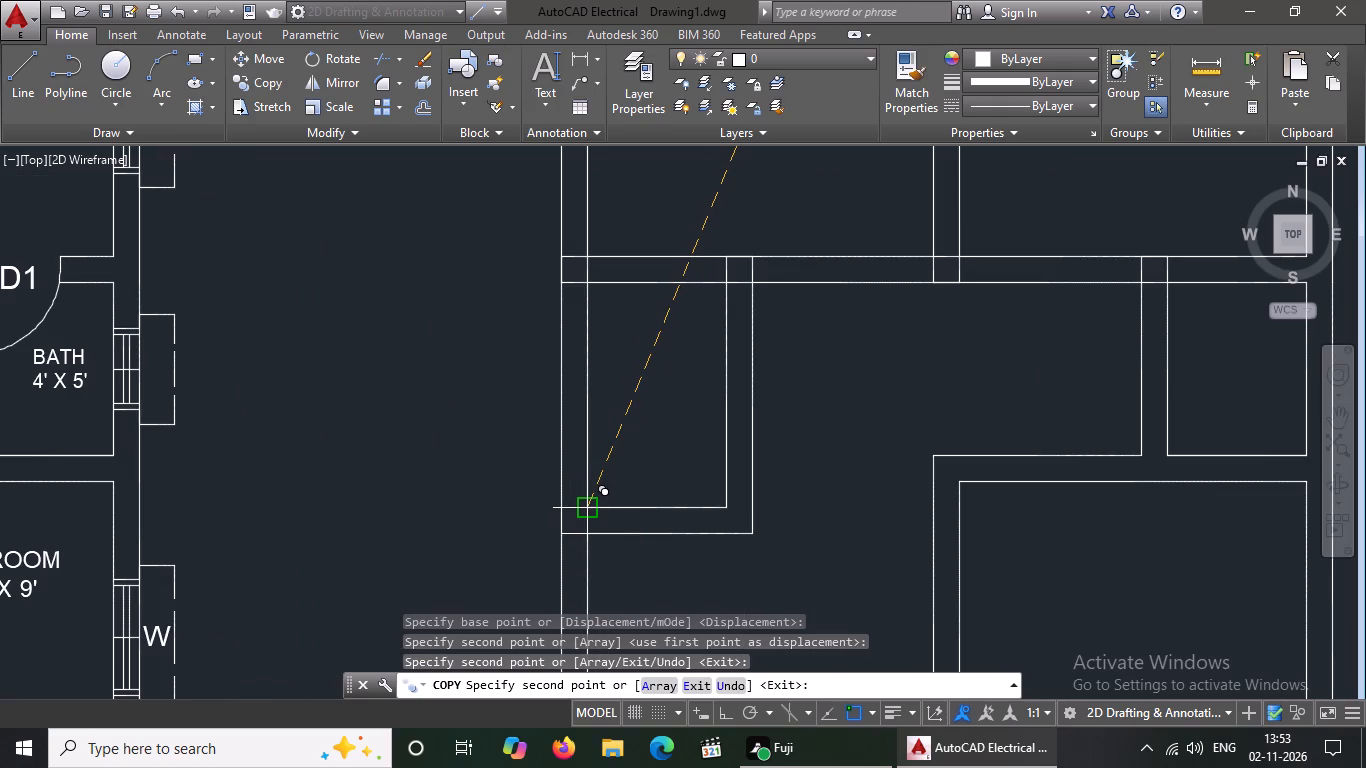
click(586, 508)
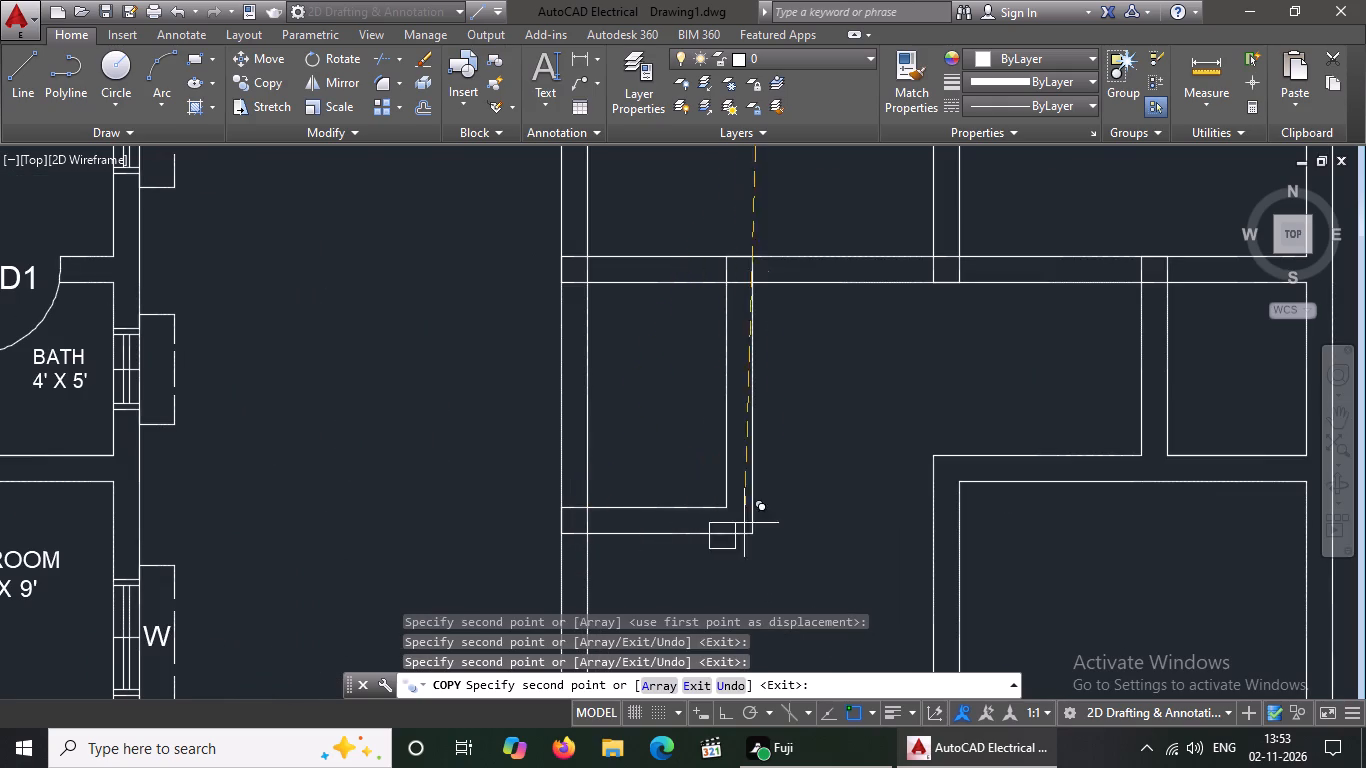
scroll(731, 509, down, 2)
scroll(953, 497, up, 2)
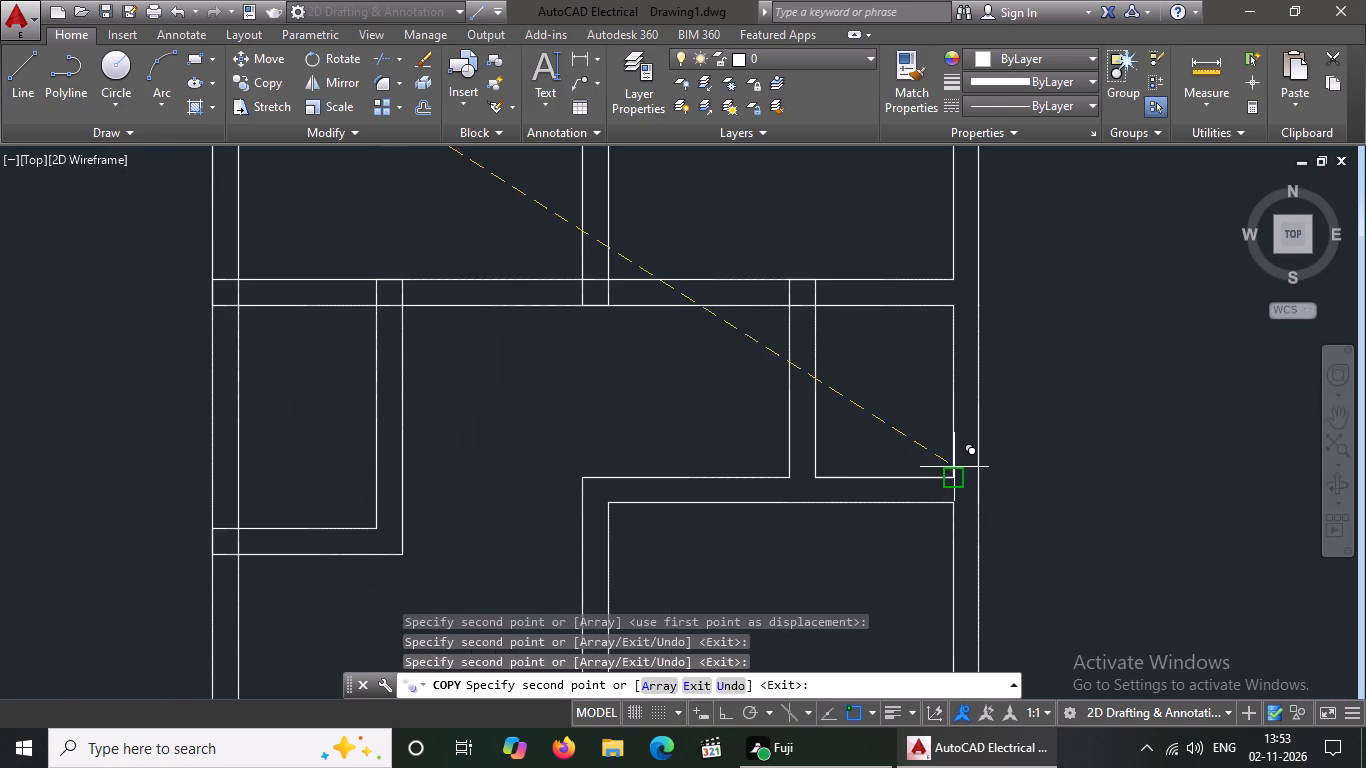
scroll(954, 467, down, 1)
key(Escape)
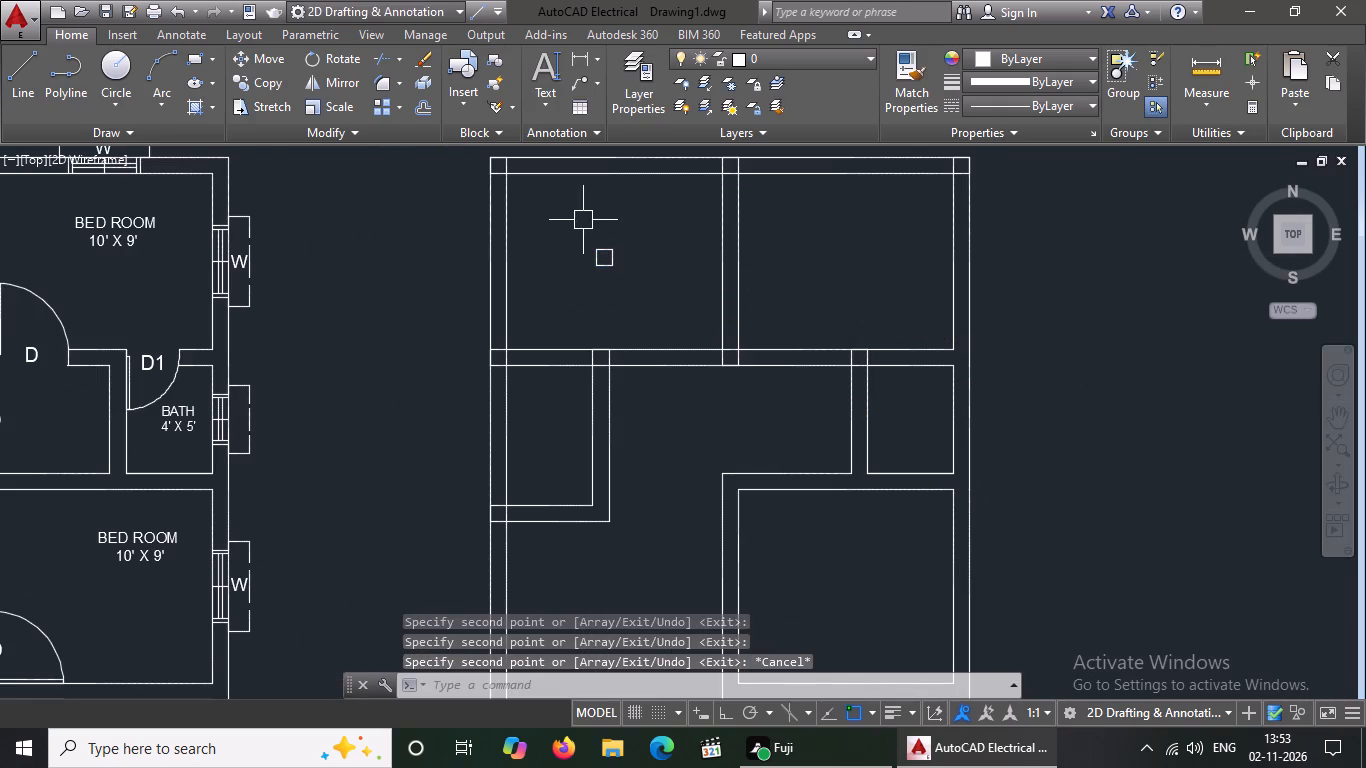
Copy the square by its lower-left corner to the right outer wall's junctions with the walls above and below the right bath.
drag(582, 219, 616, 262)
click(664, 304)
click(271, 76)
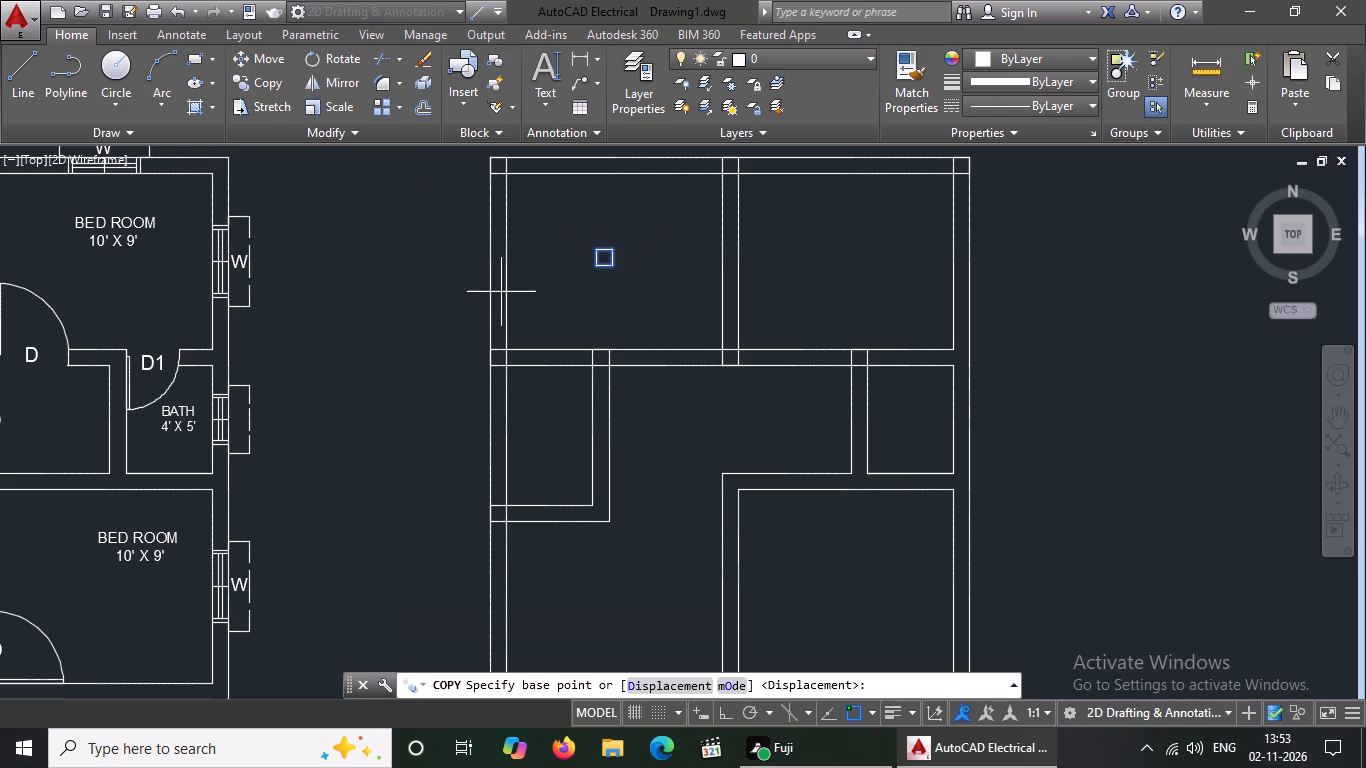
click(595, 266)
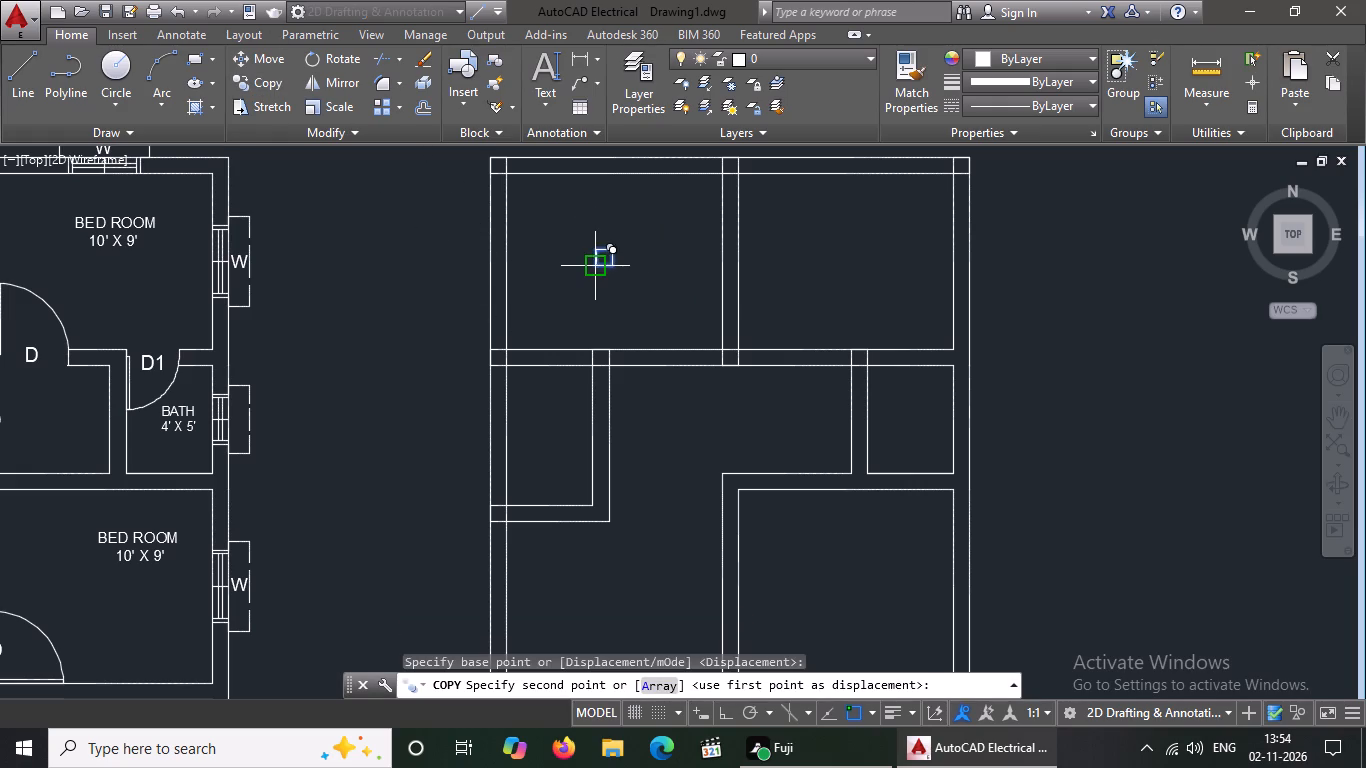
click(953, 365)
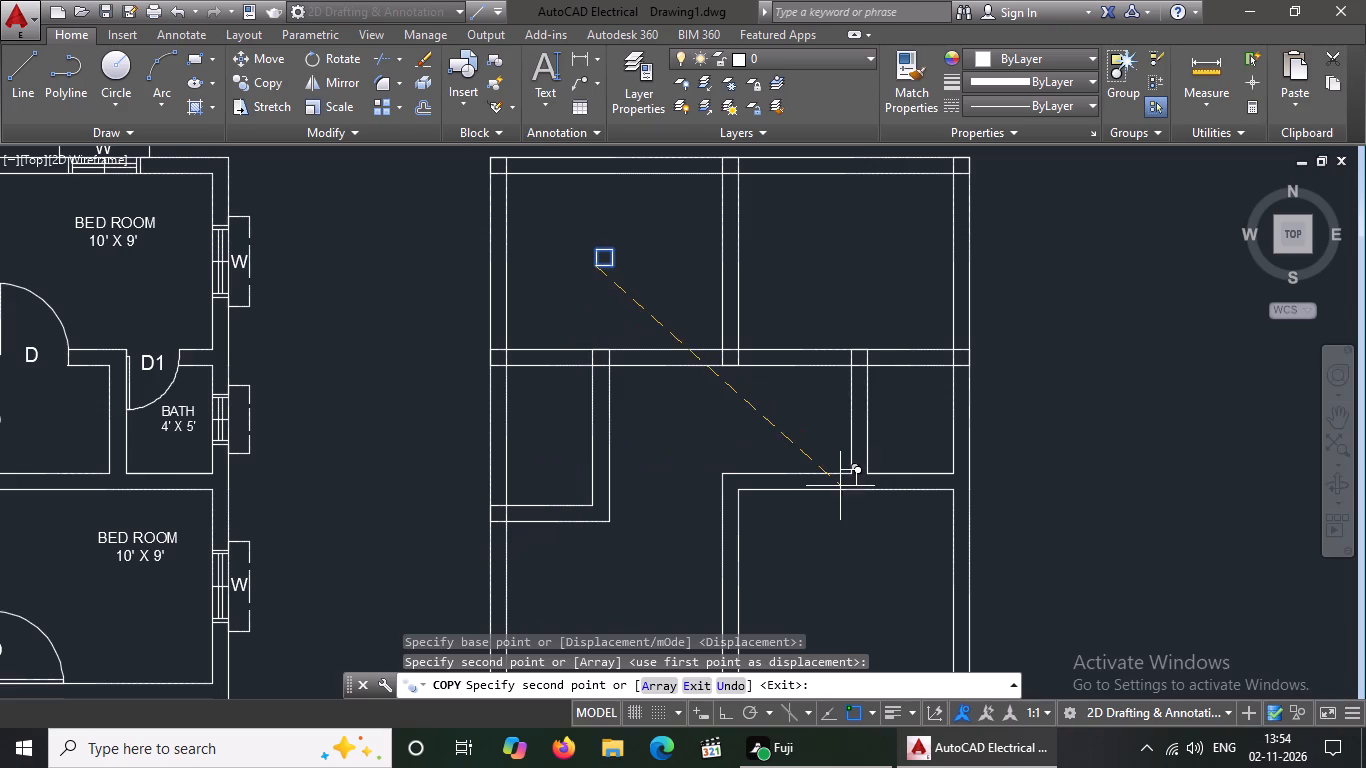
click(950, 491)
scroll(912, 491, down, 1)
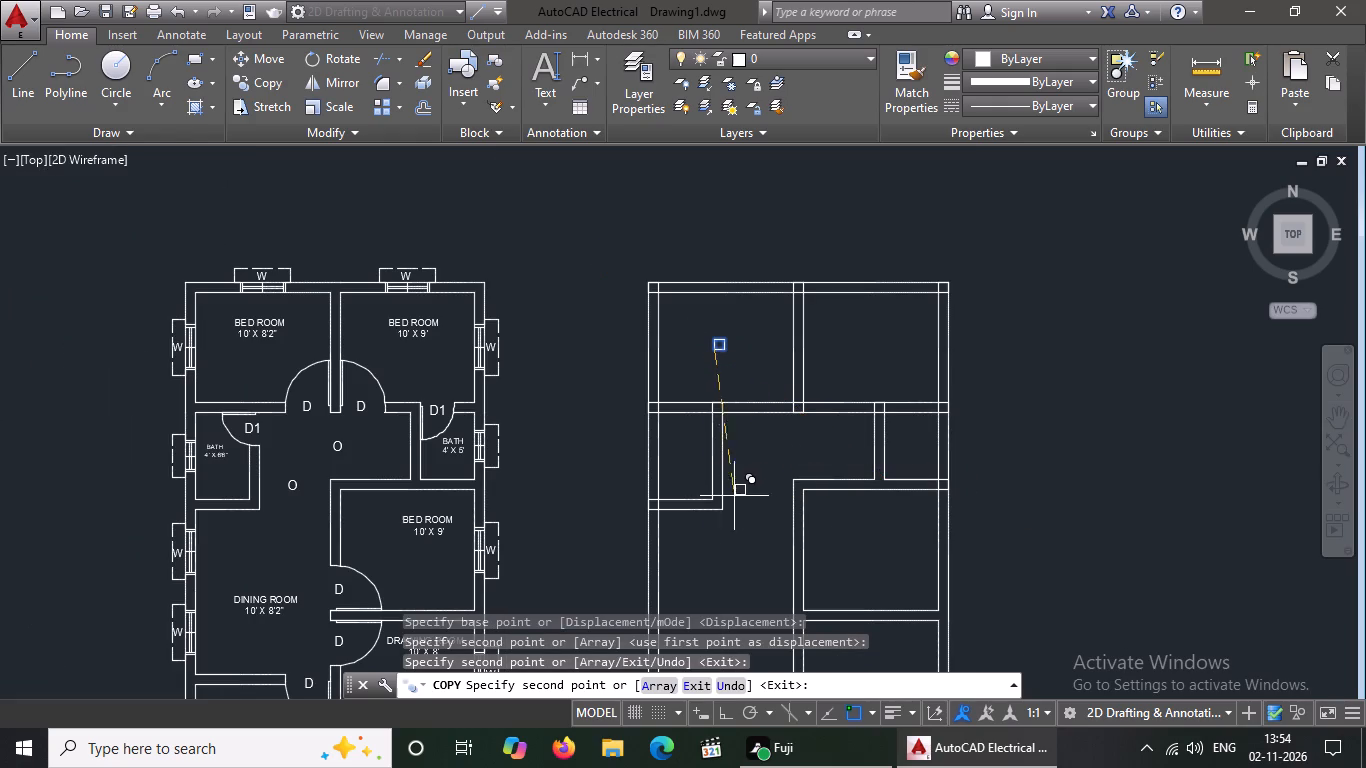
scroll(735, 447, down, 2)
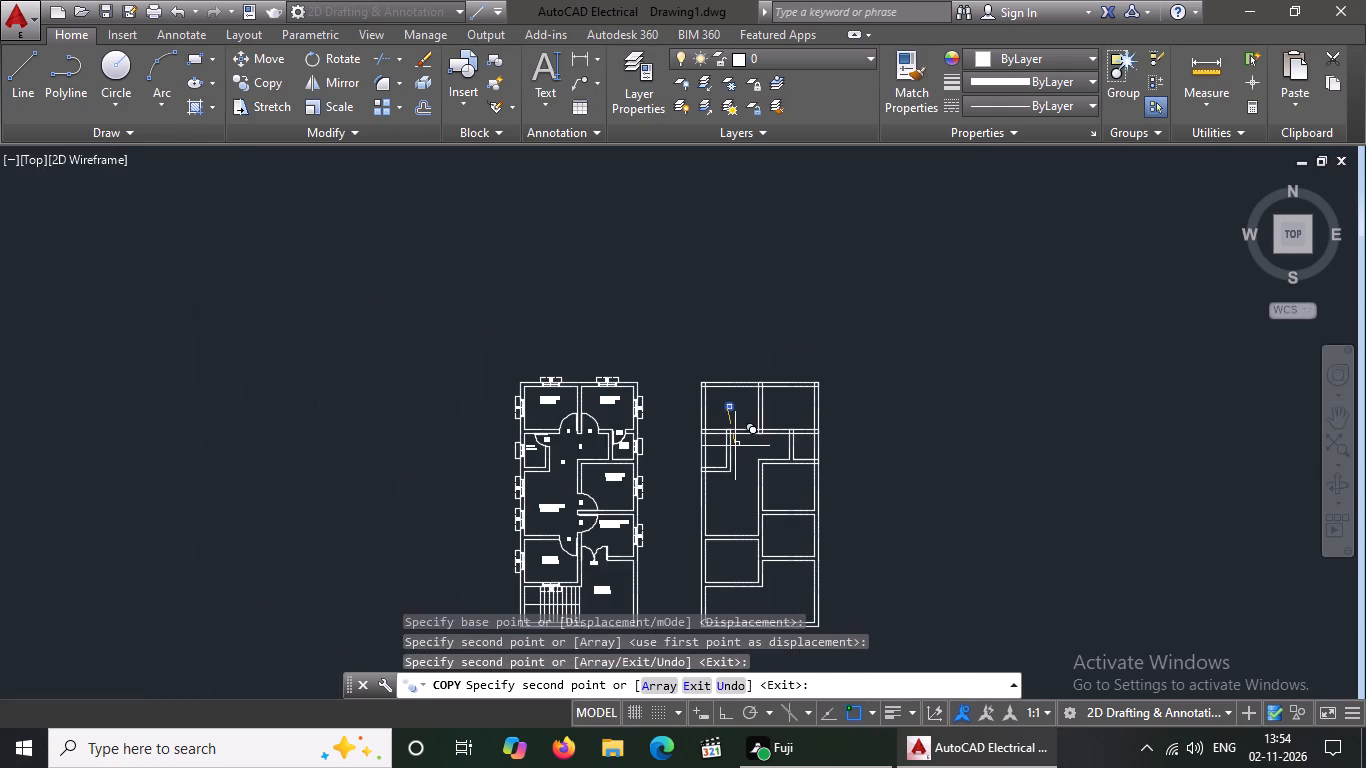
scroll(731, 365, up, 2)
scroll(731, 366, down, 2)
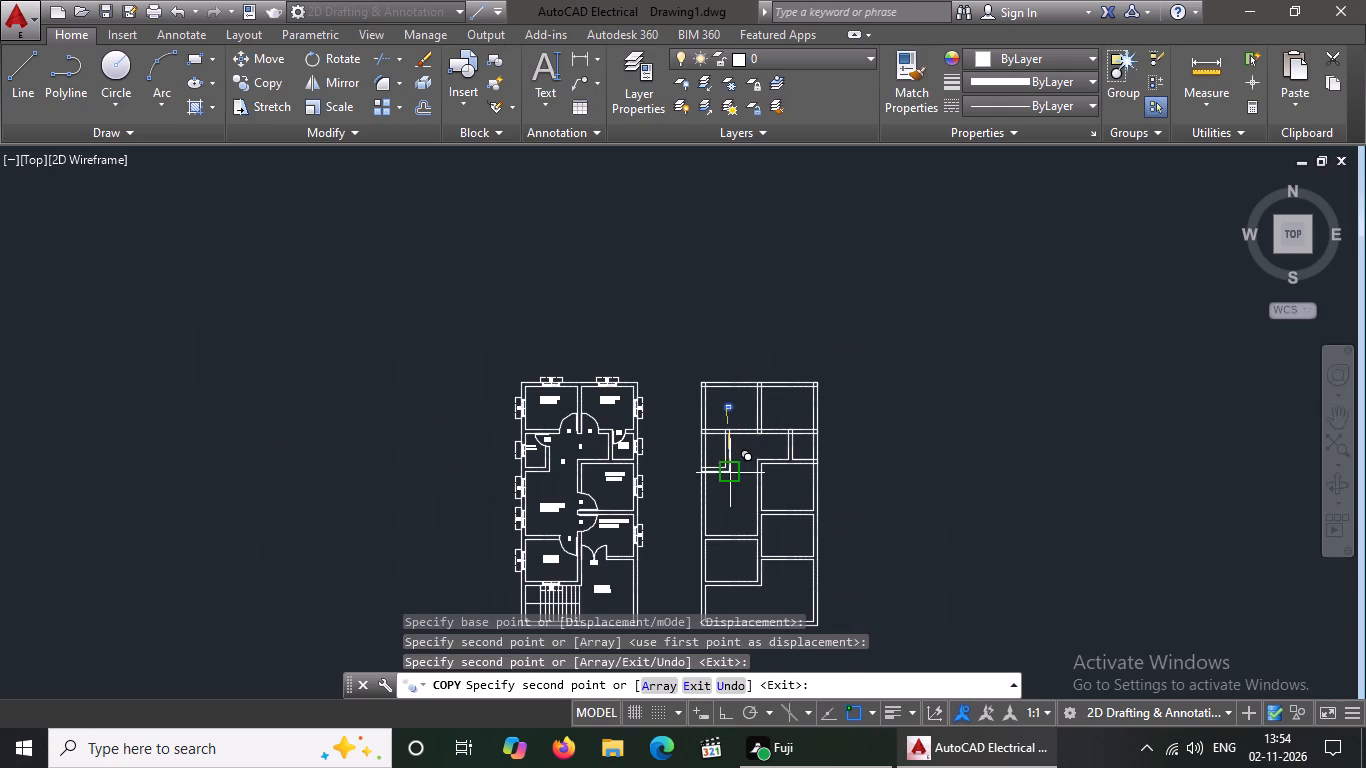
scroll(730, 474, up, 2)
key(Escape)
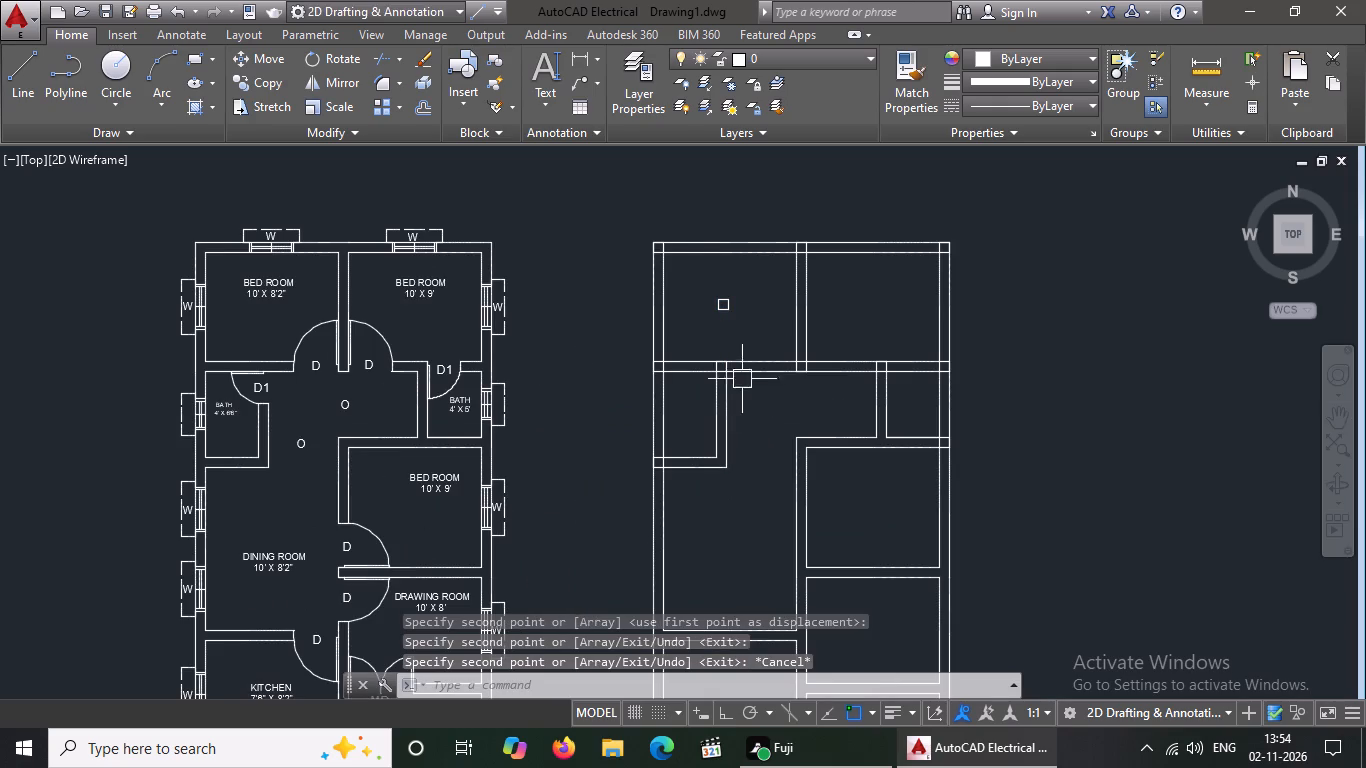
Copy the loose square by its lower-right corner to the left bath's outer lower-right wall corner and the middle-right bedroom's upper-left wall corner.
drag(698, 287, 743, 315)
click(753, 321)
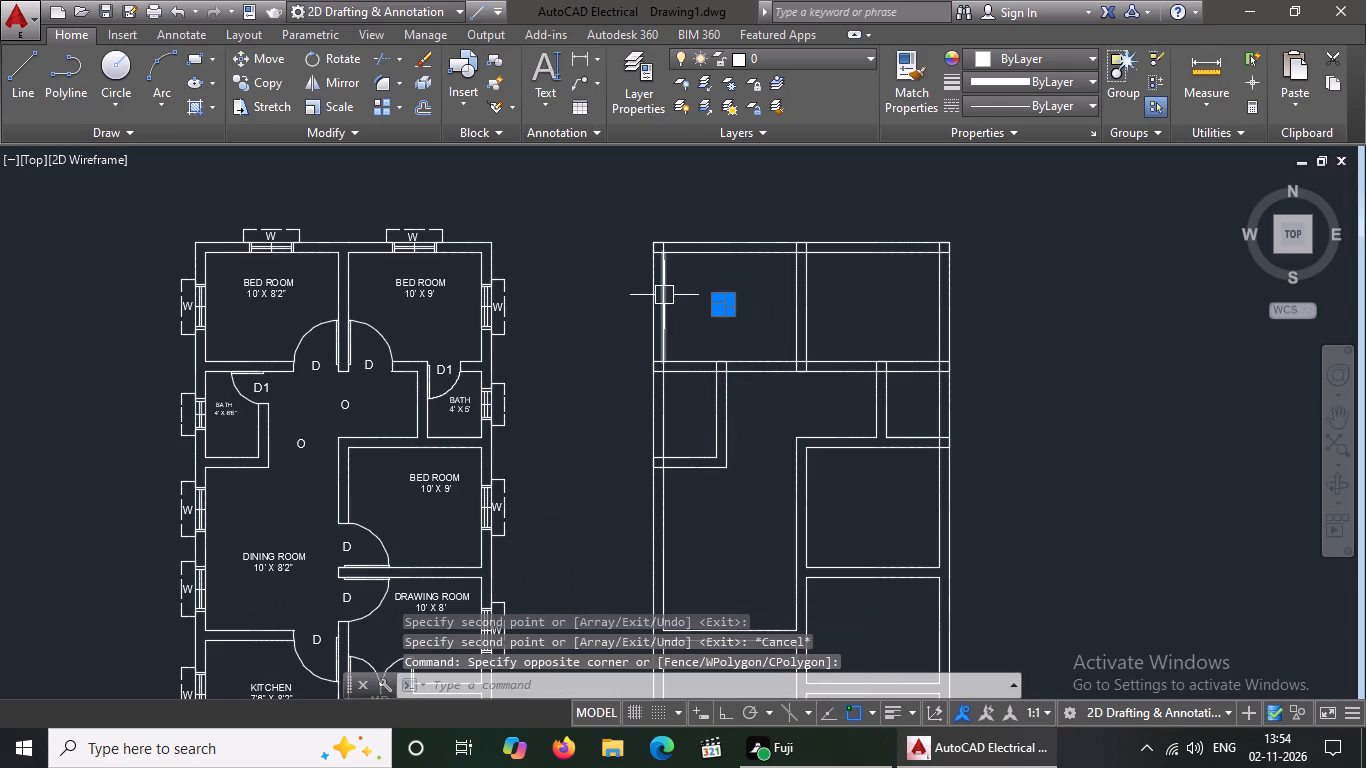
click(262, 78)
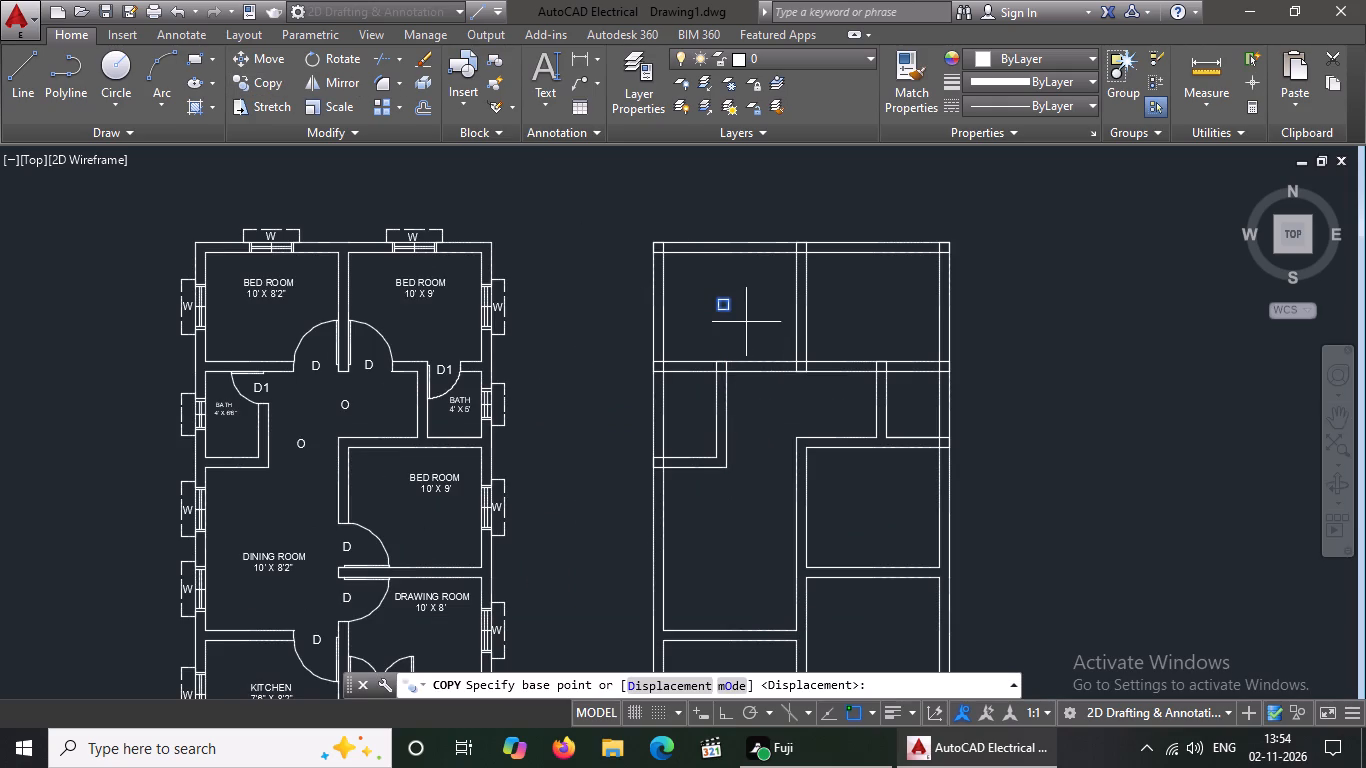
scroll(746, 321, up, 2)
click(696, 287)
scroll(684, 417, down, 2)
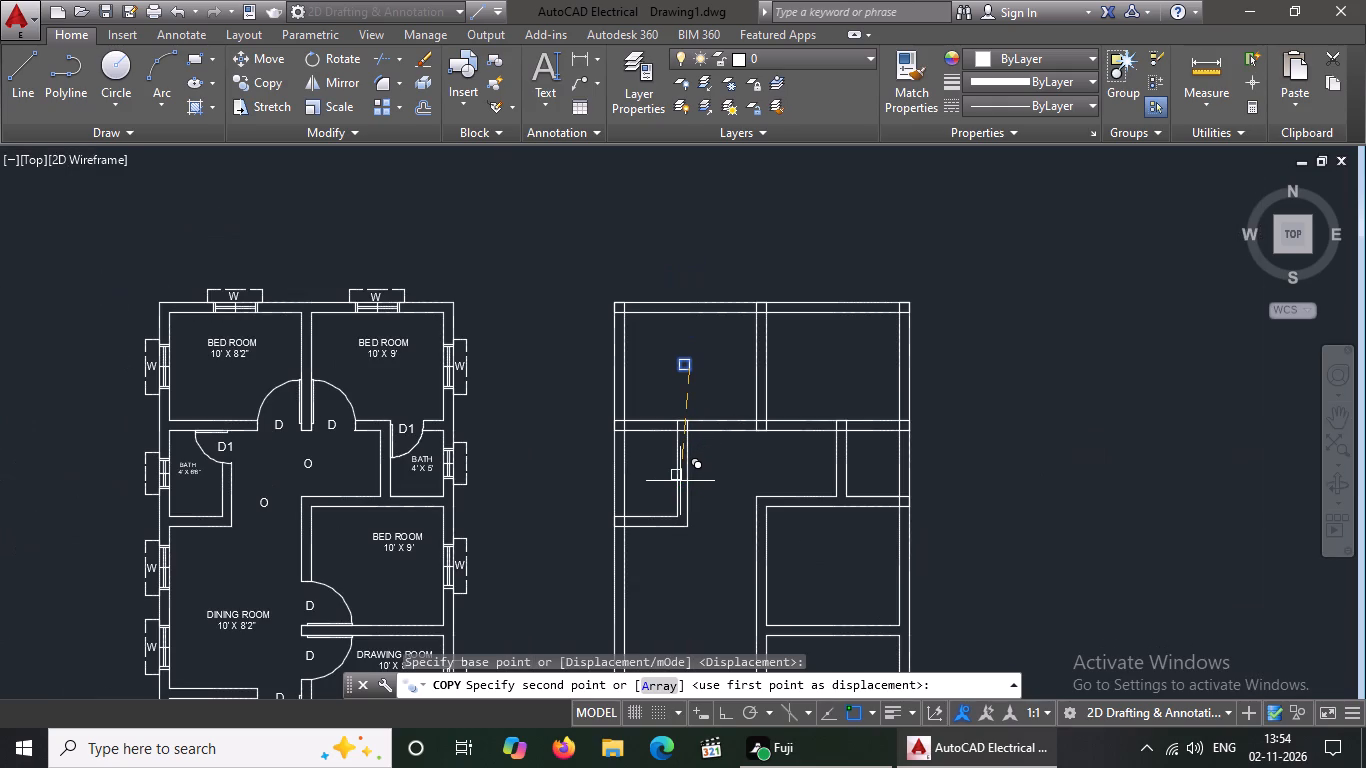
scroll(685, 524, up, 2)
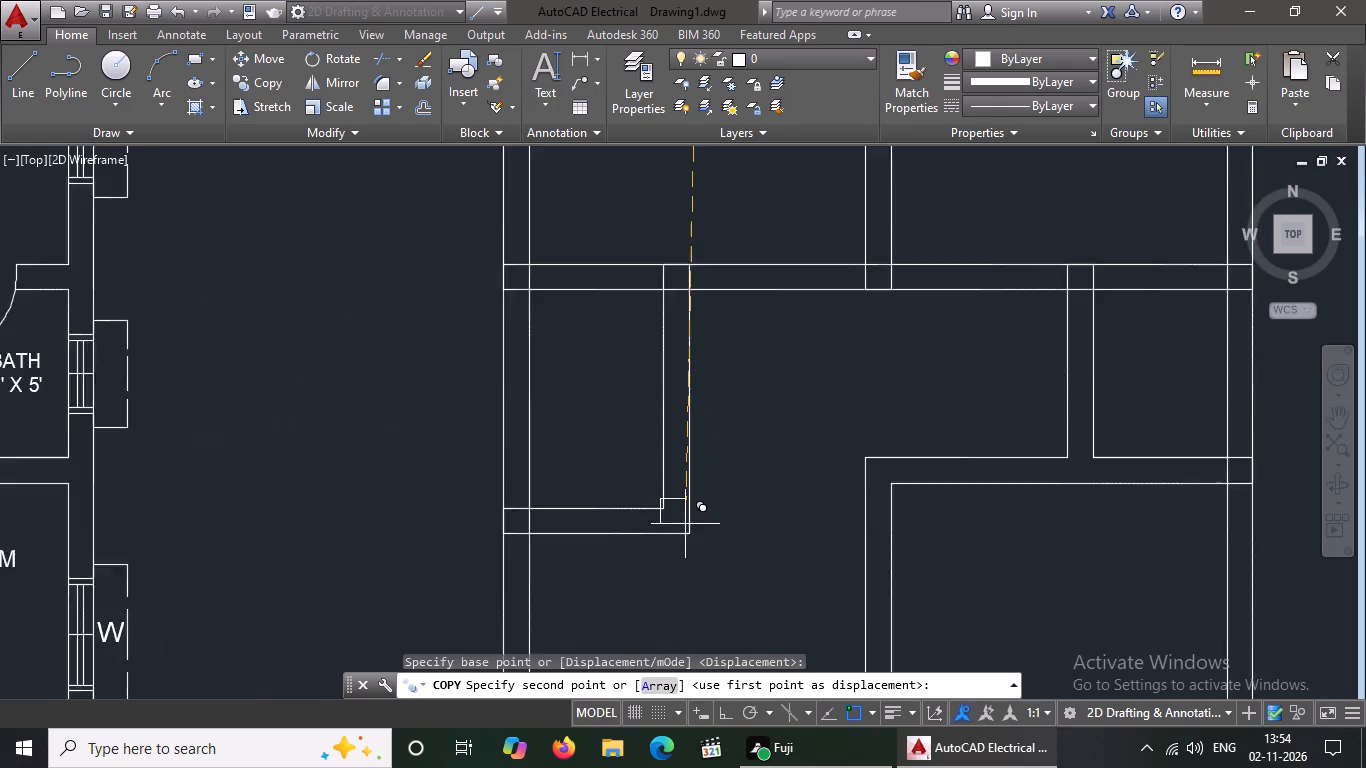
scroll(685, 524, up, 1)
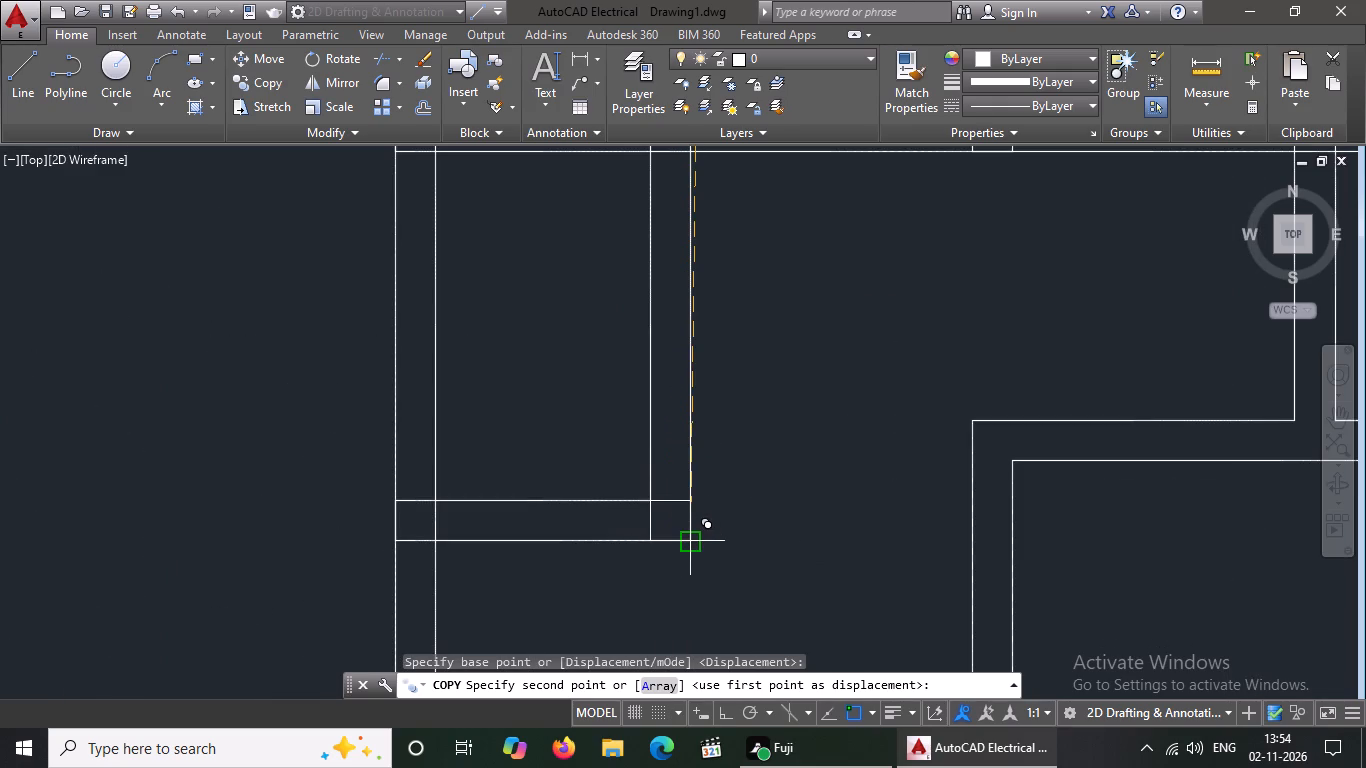
click(692, 540)
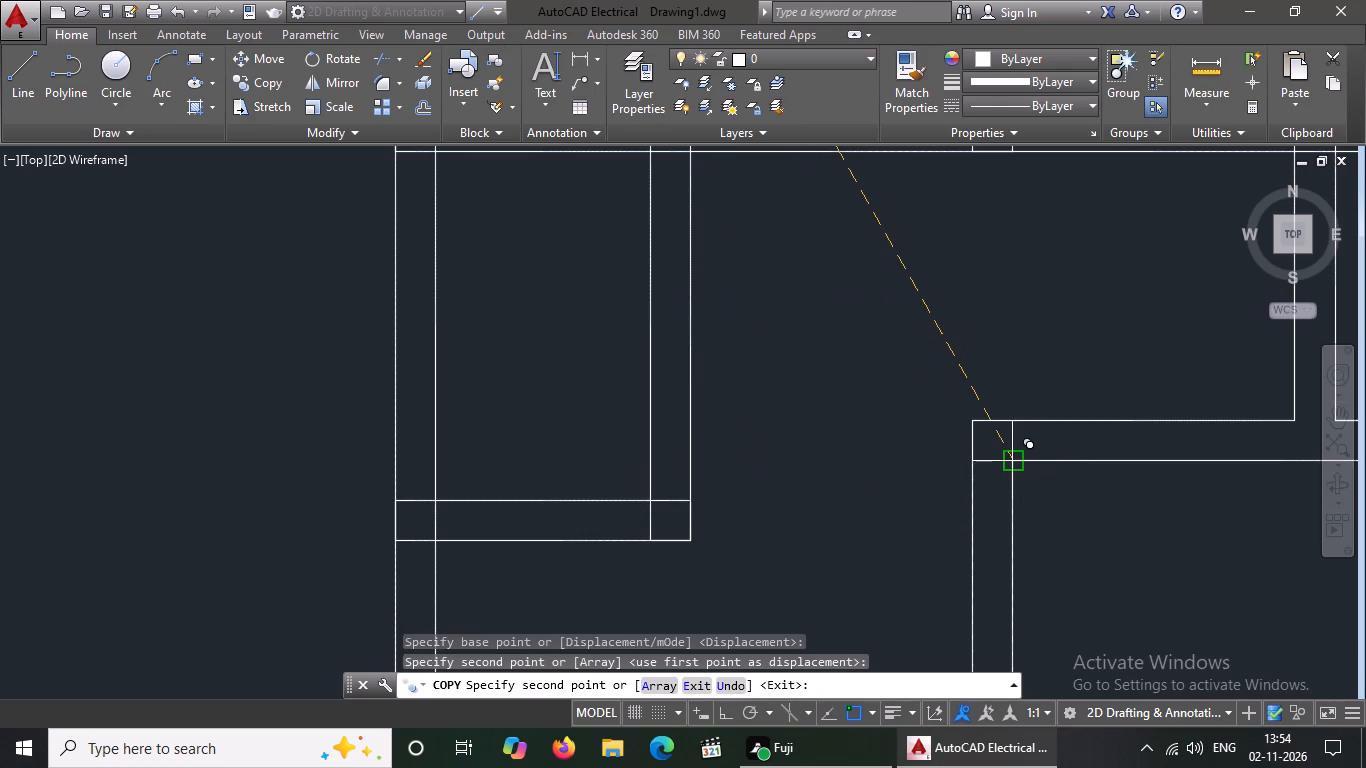
click(1018, 460)
Place another copy of the square where the central wall meets the wall between the middle-right bedroom and the drawing room.
scroll(821, 518, down, 4)
scroll(937, 523, up, 1)
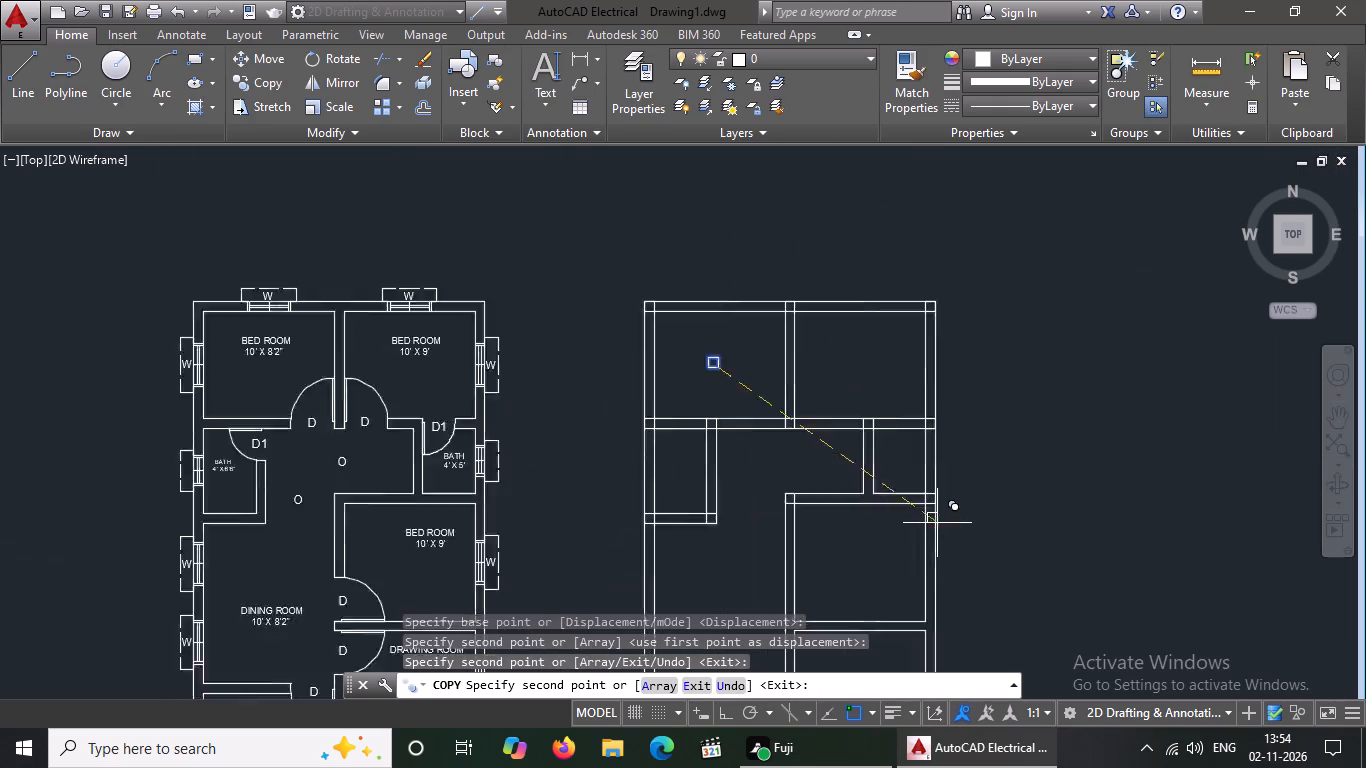
scroll(937, 523, up, 2)
scroll(932, 463, down, 3)
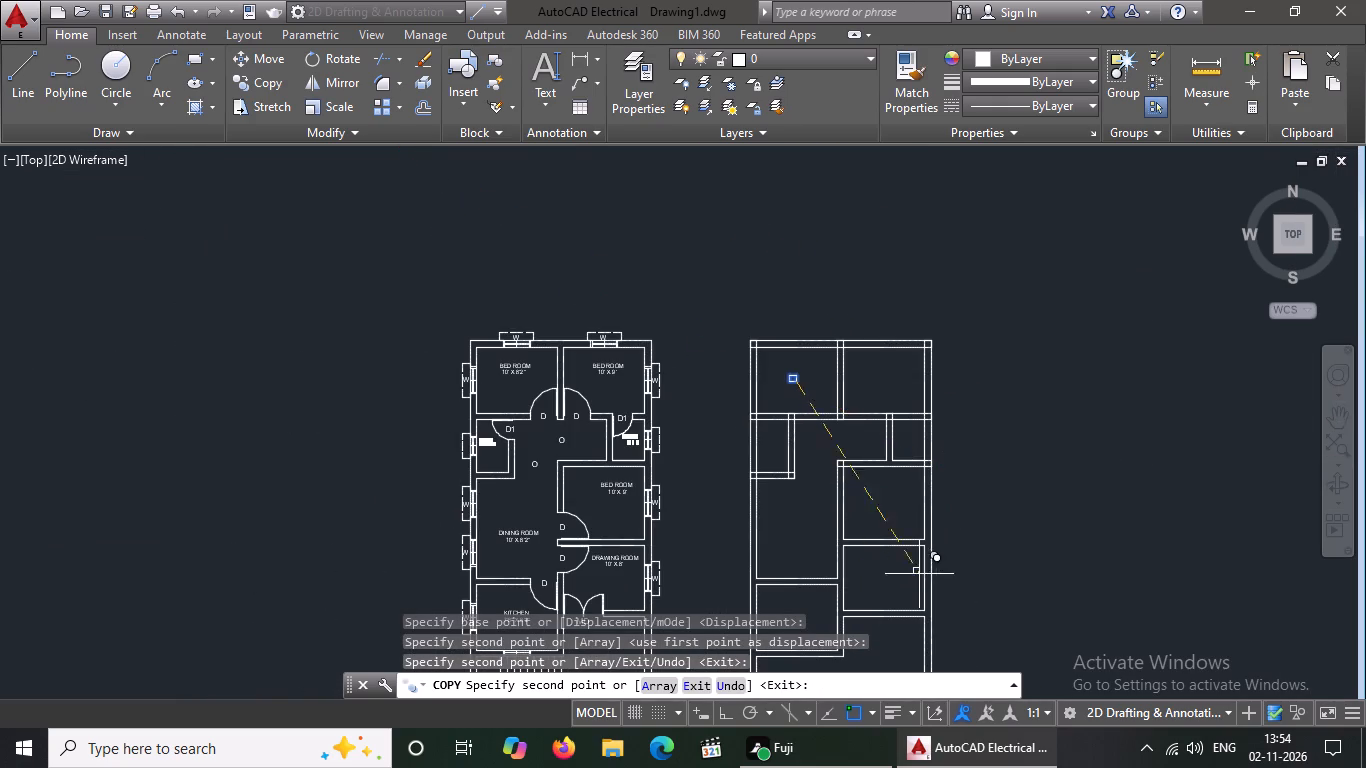
scroll(921, 572, up, 1)
scroll(798, 543, up, 1)
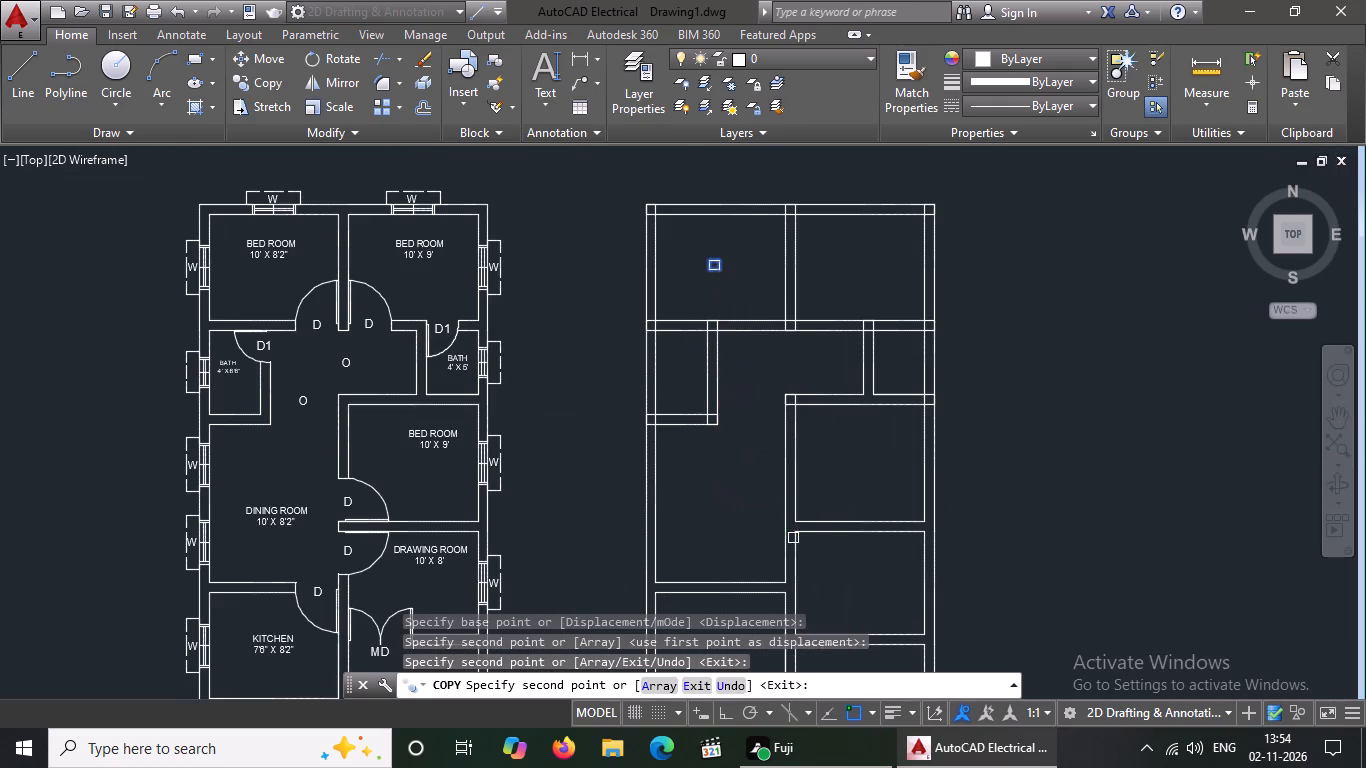
scroll(798, 543, up, 1)
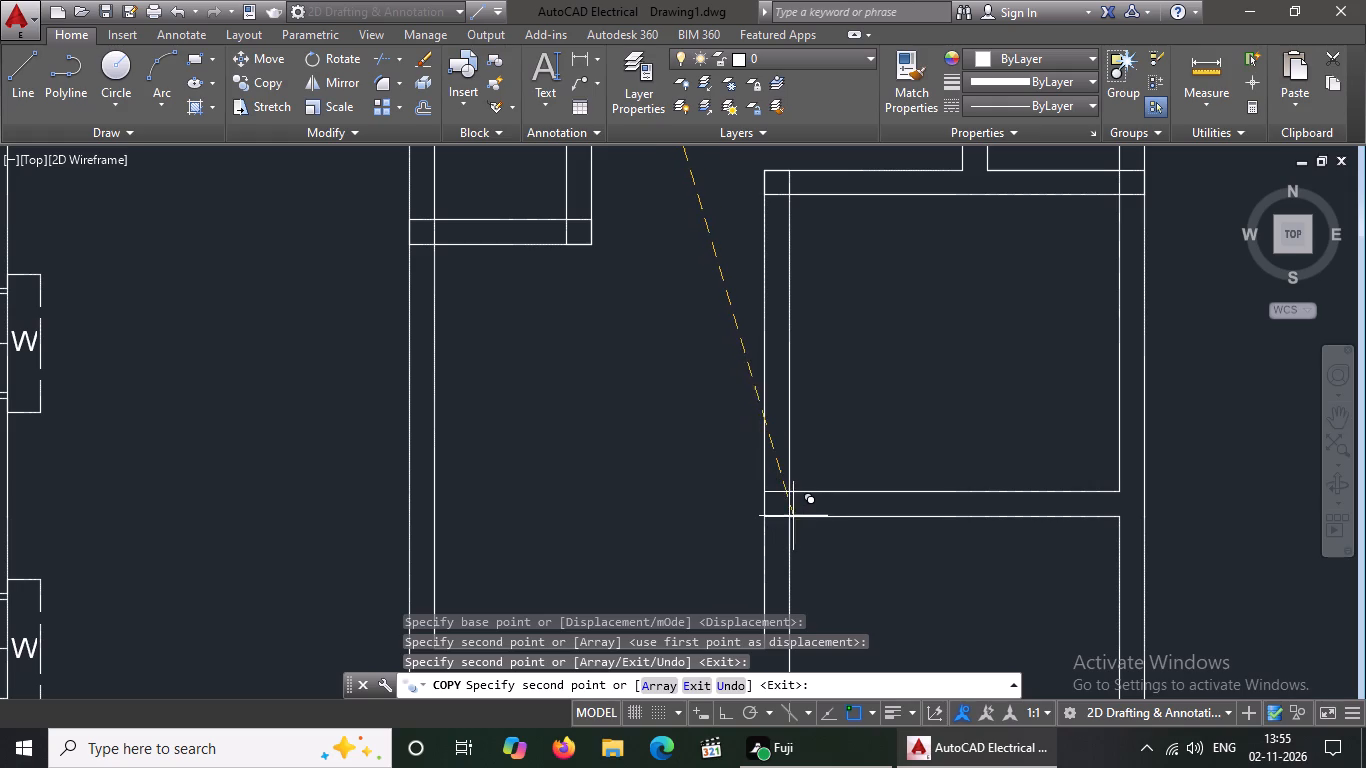
click(789, 517)
scroll(802, 531, down, 2)
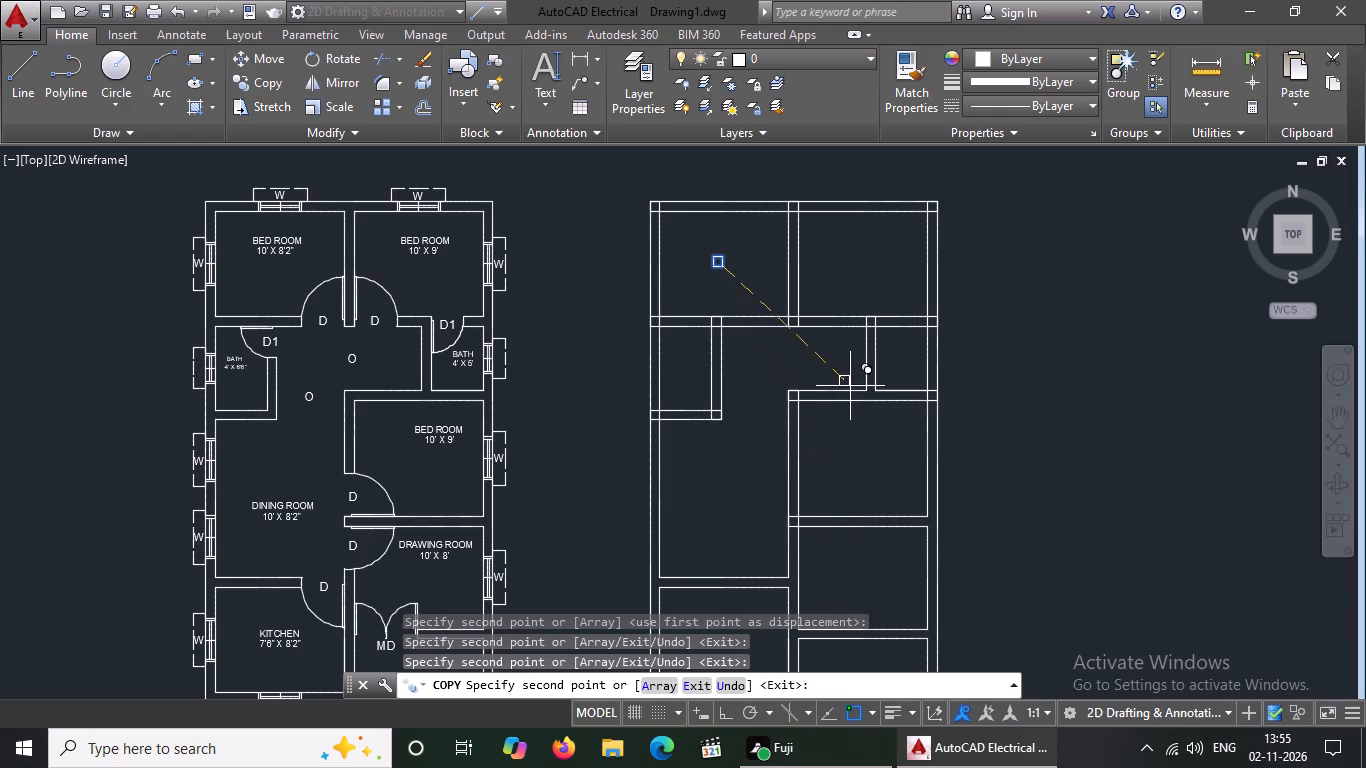
key(Escape)
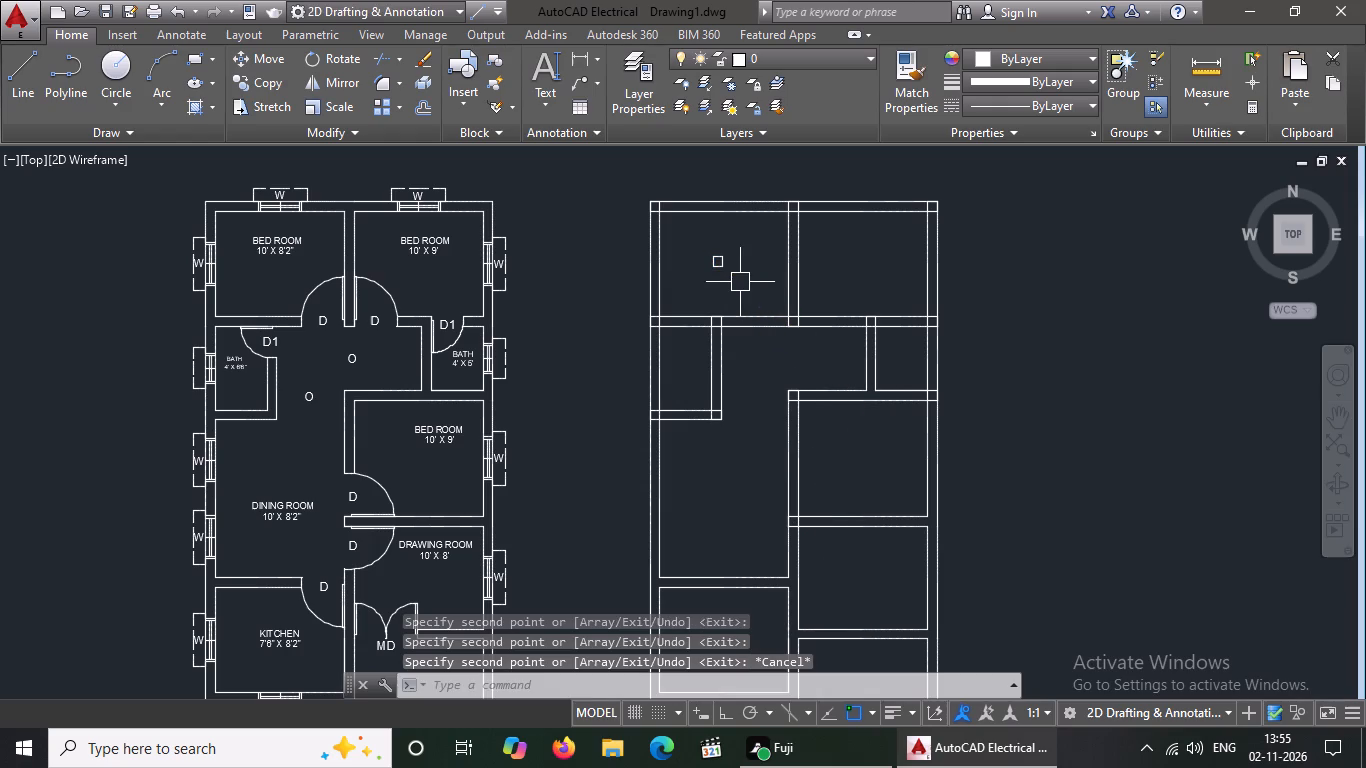
Move the original loose square by its upper-right corner to the junction at the lower end of the right bath's inner partition.
drag(700, 239, 705, 256)
click(737, 279)
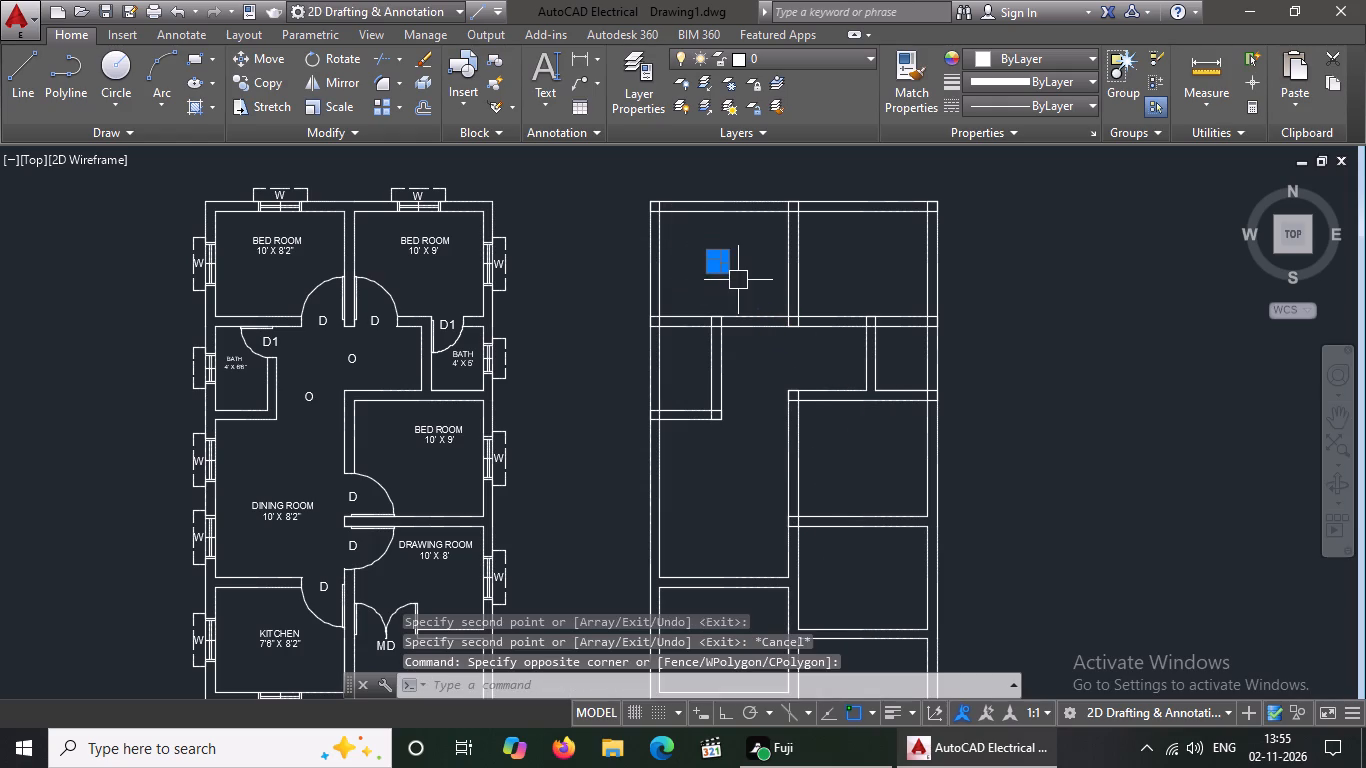
click(263, 56)
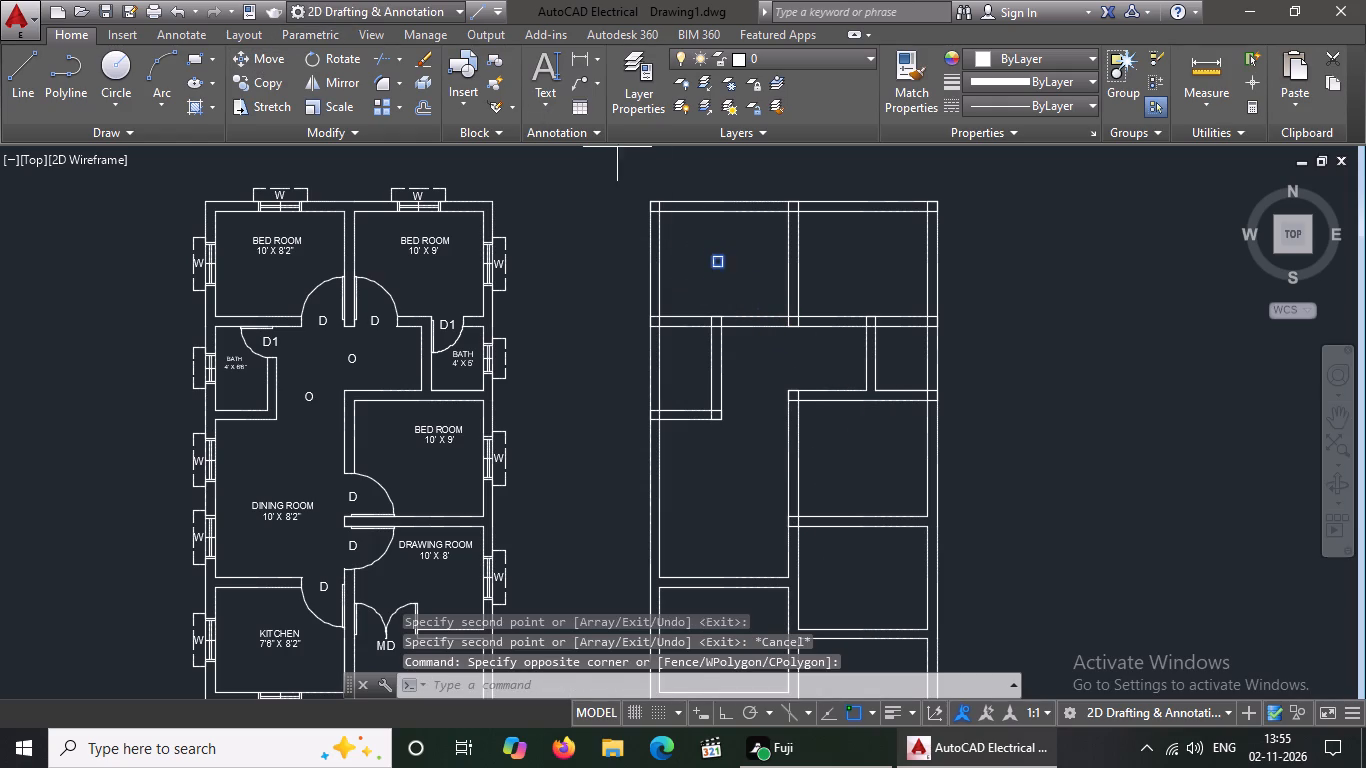
click(720, 259)
scroll(881, 399, up, 2)
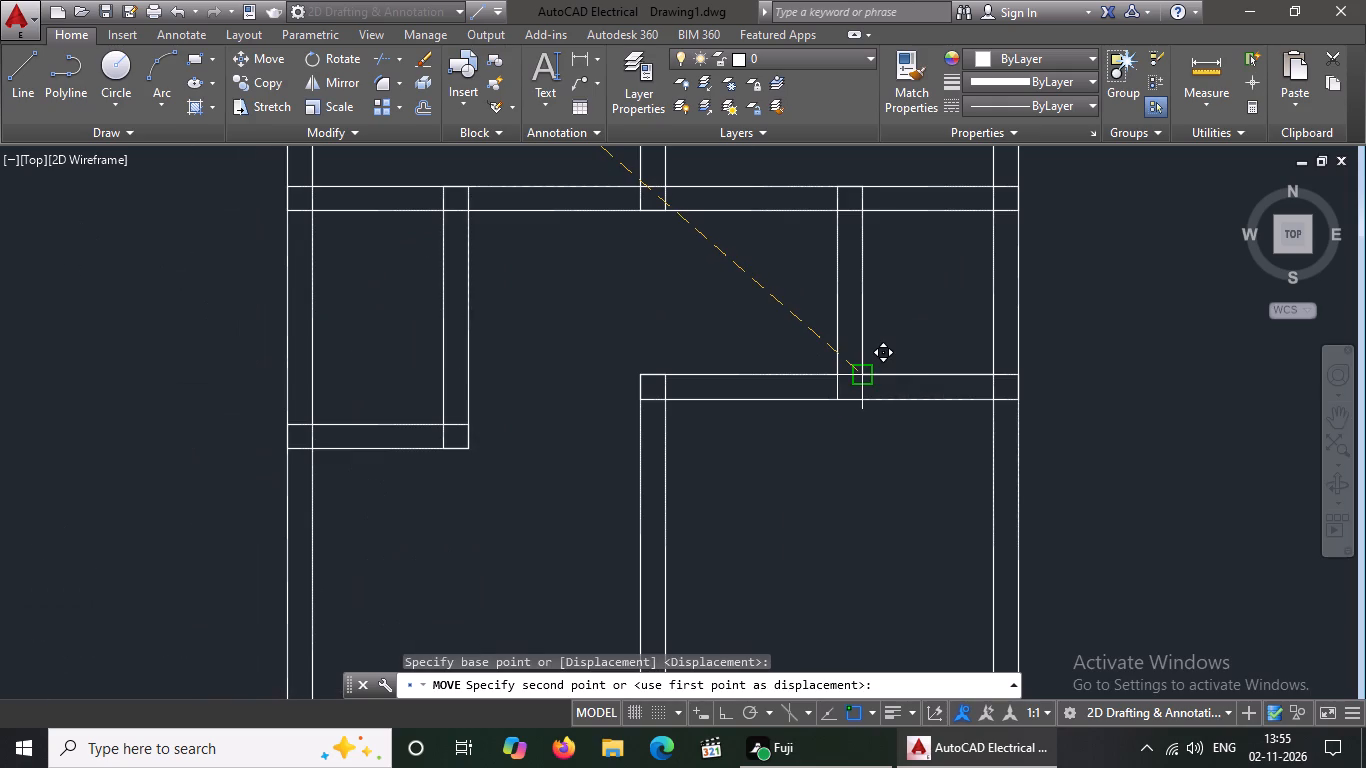
click(860, 369)
Copy the right outer wall's square below the right bath by its lower-left corner to that wall's junctions above and below the drawing room.
scroll(786, 344, down, 4)
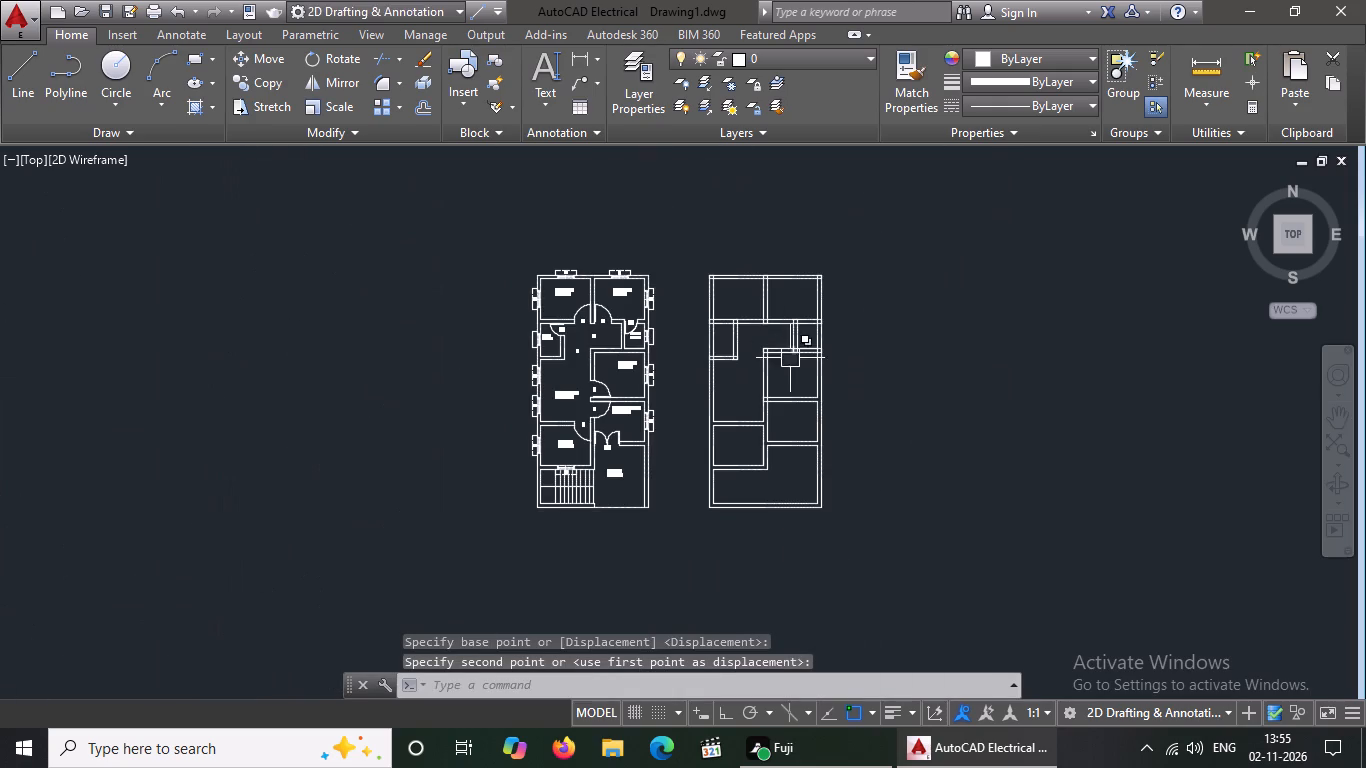
scroll(818, 337, up, 4)
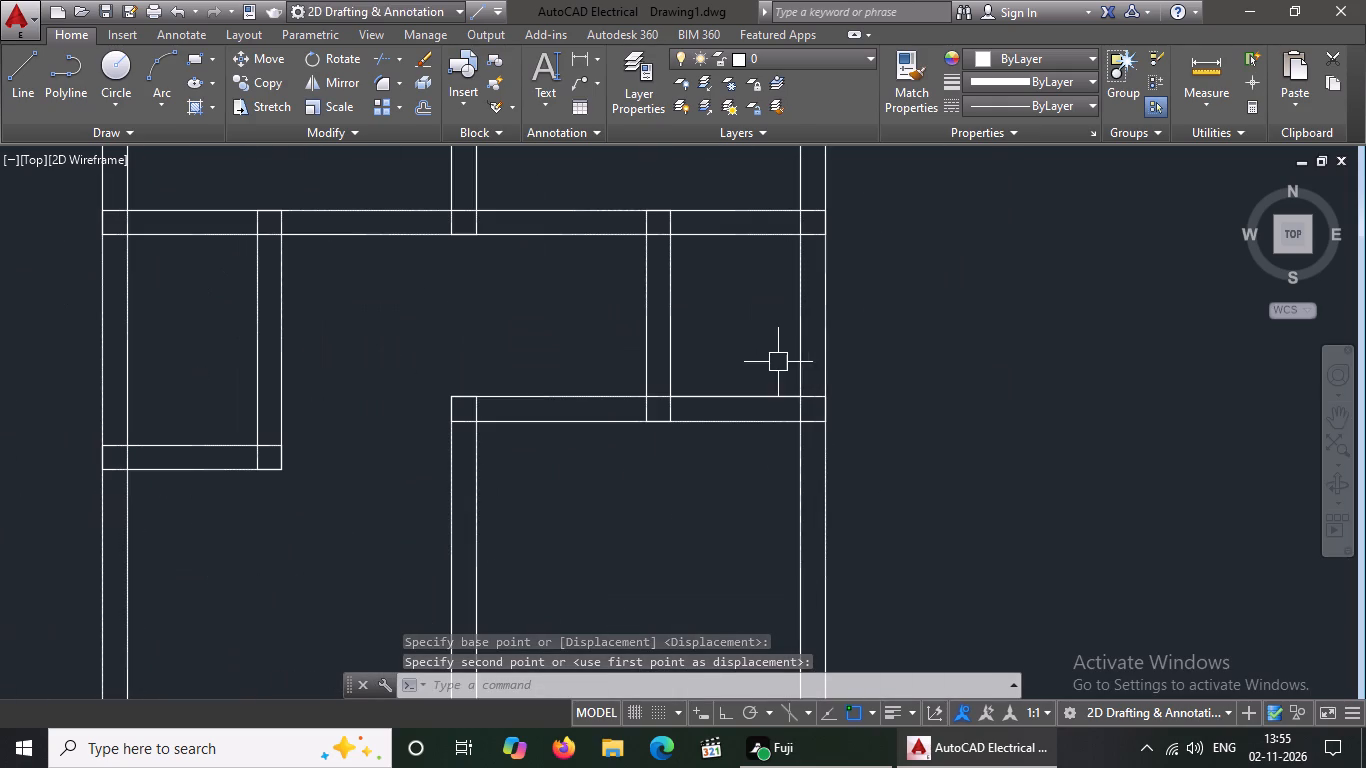
click(778, 363)
click(868, 444)
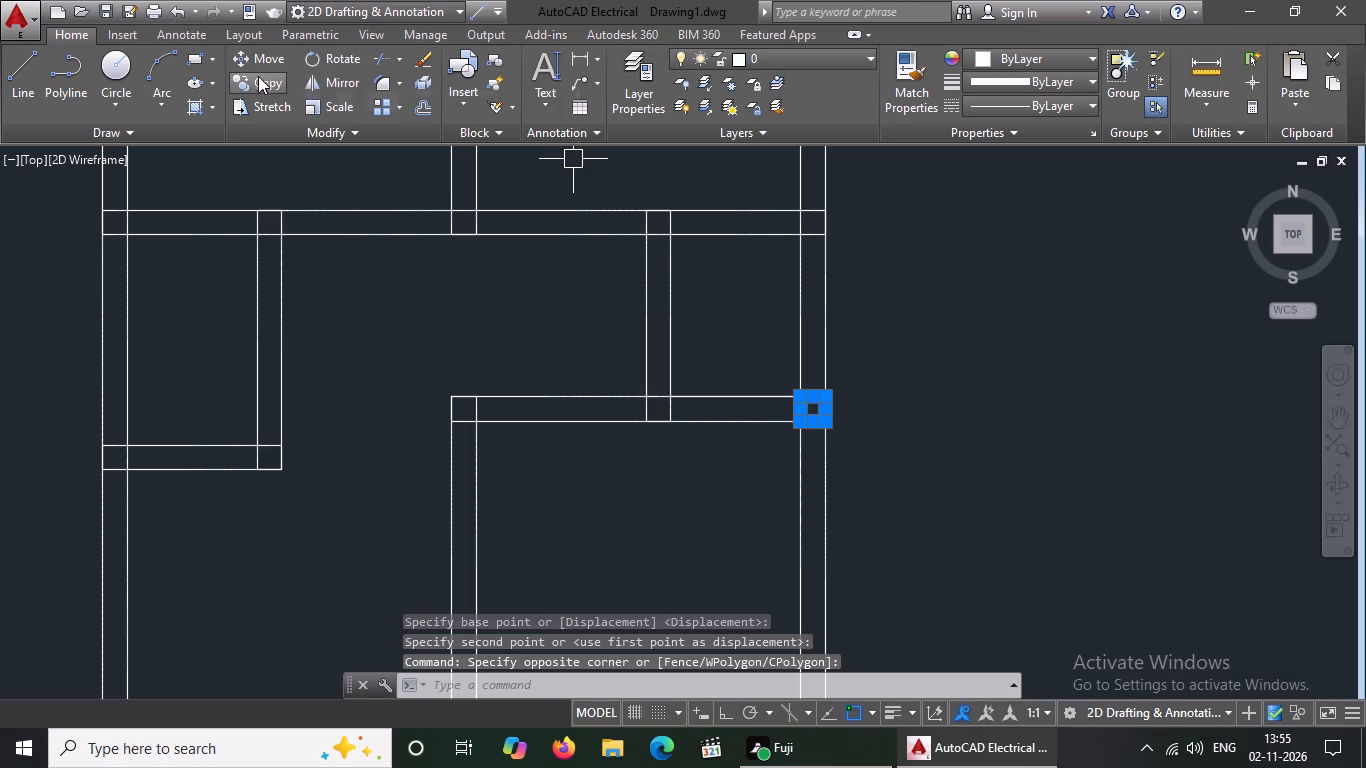
click(258, 80)
scroll(890, 302, down, 2)
scroll(836, 347, up, 2)
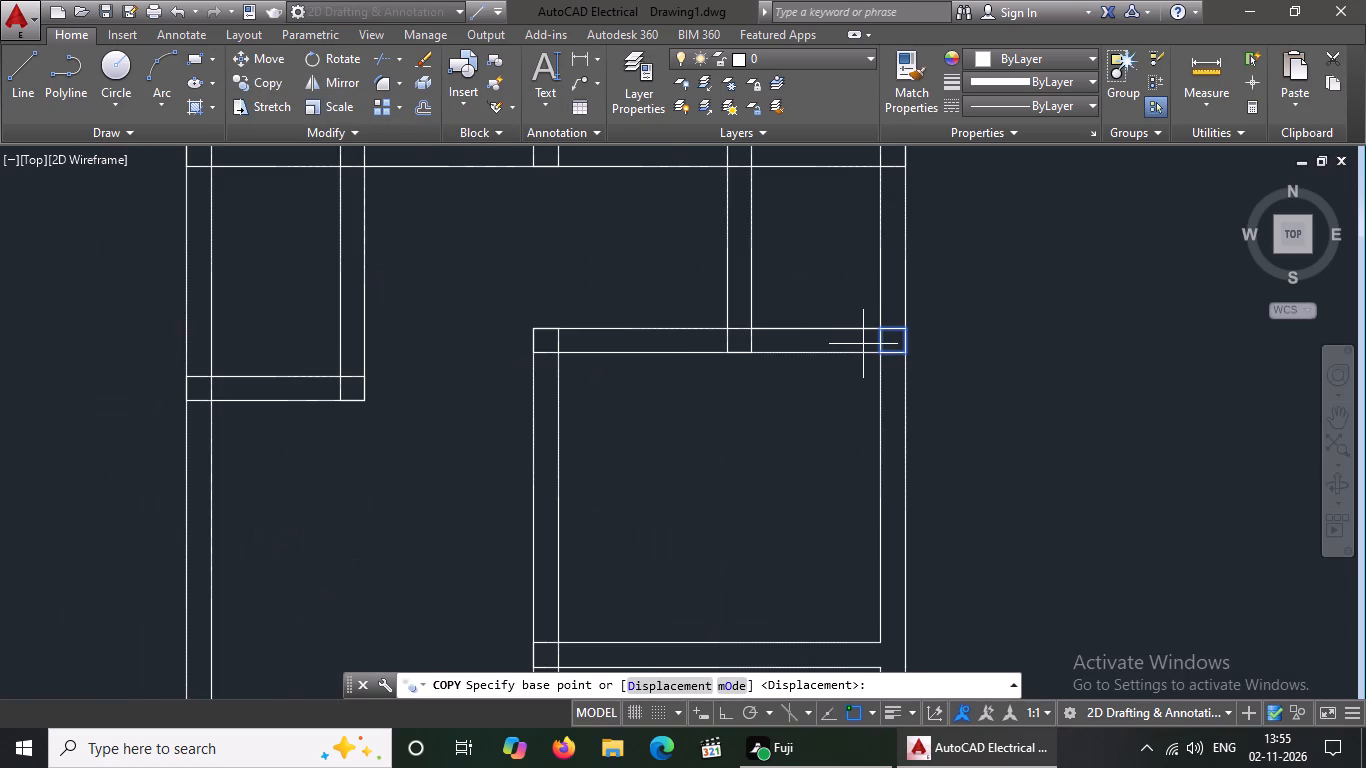
click(881, 349)
scroll(889, 326, down, 3)
scroll(889, 413, up, 3)
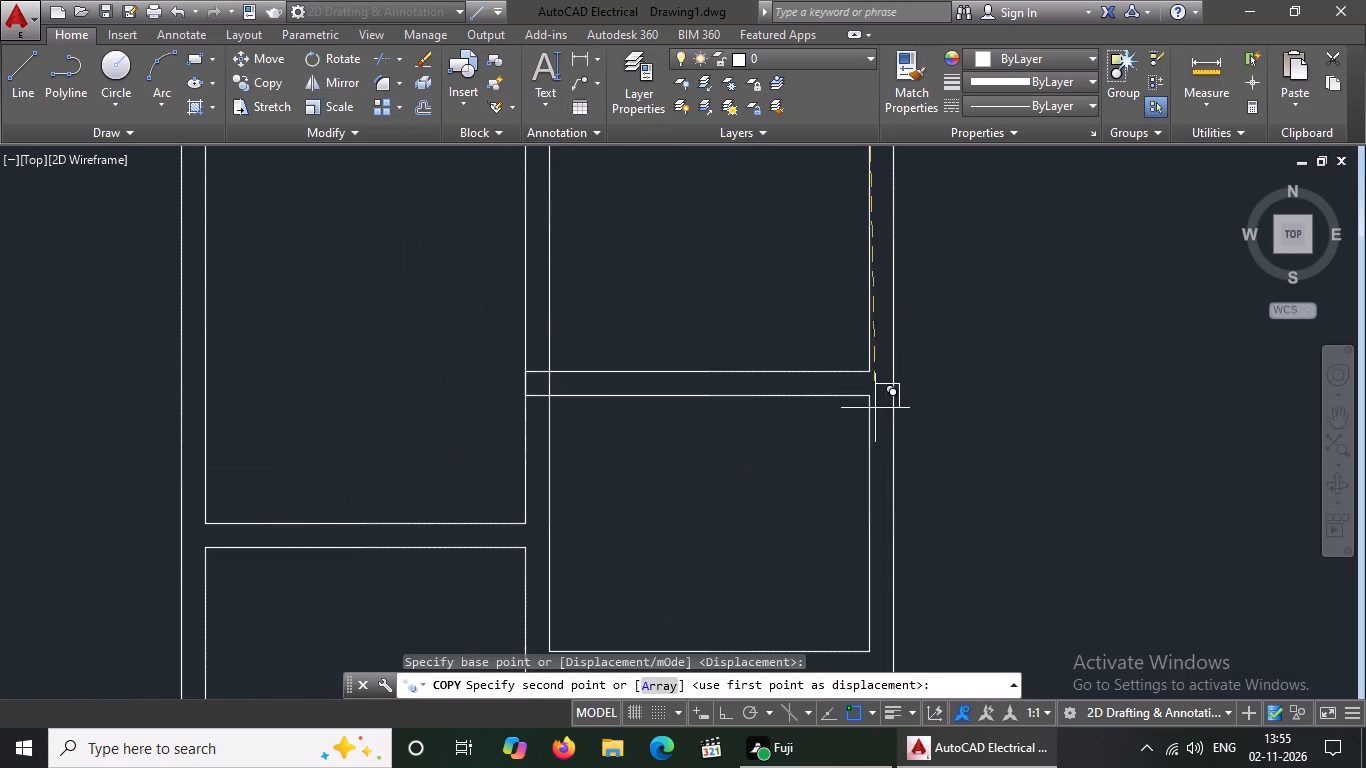
click(868, 401)
scroll(874, 365, down, 3)
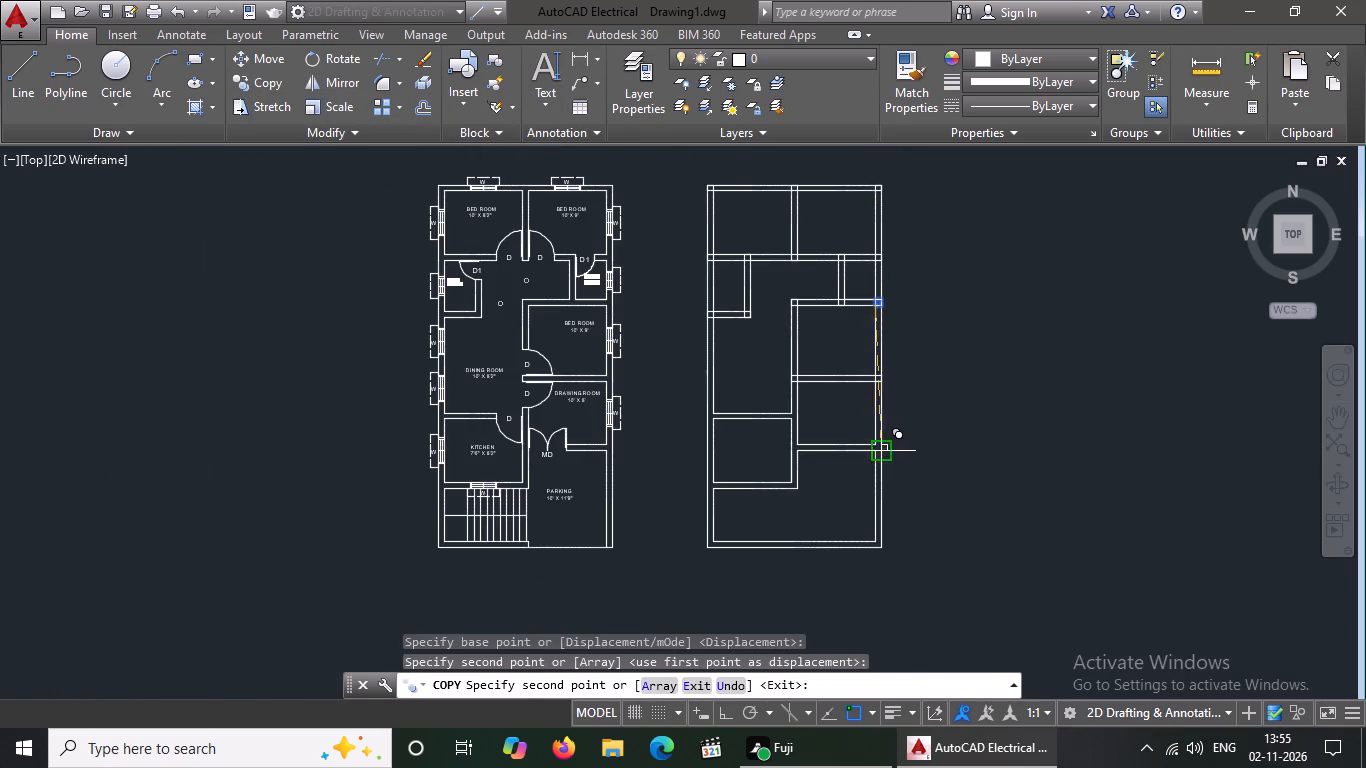
scroll(875, 448, up, 4)
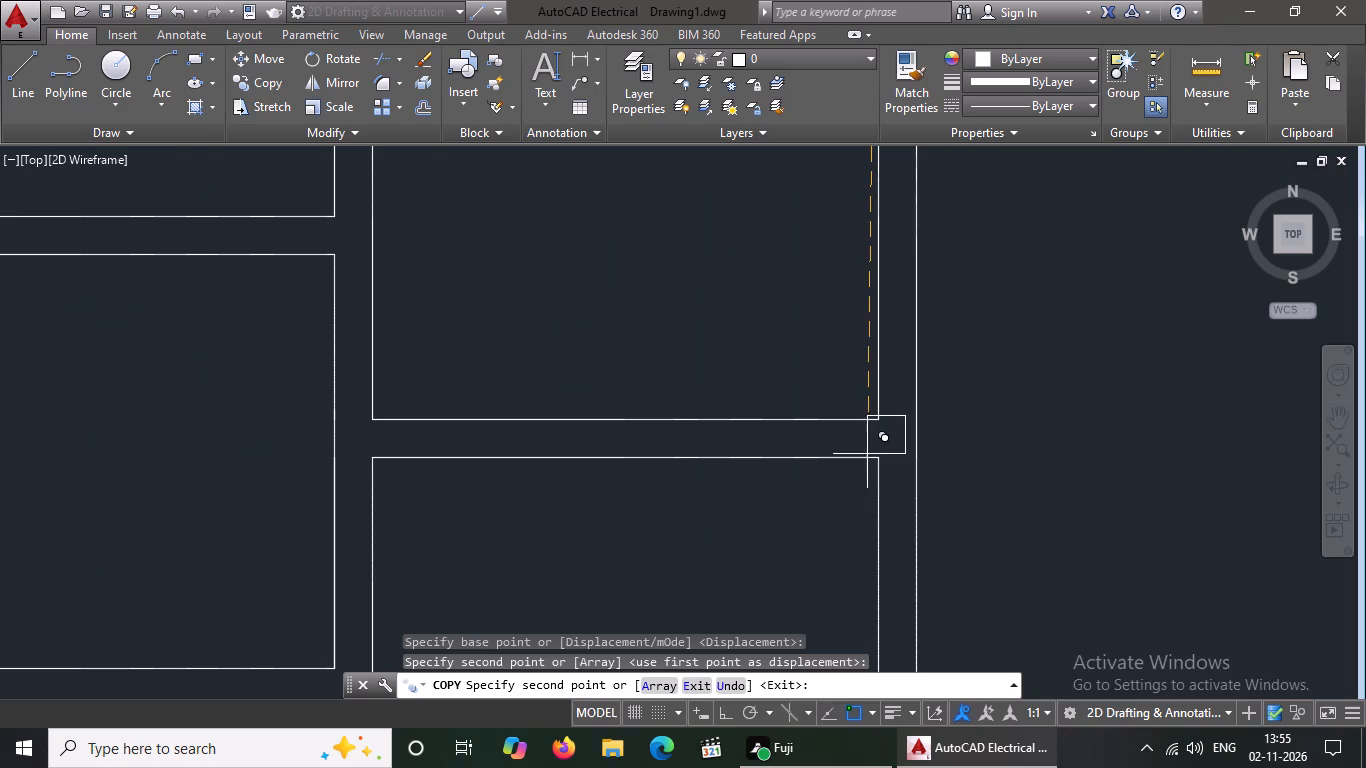
click(873, 457)
Place another copy of the square where the wall between the dining room and kitchen meets the central wall.
scroll(932, 346, down, 3)
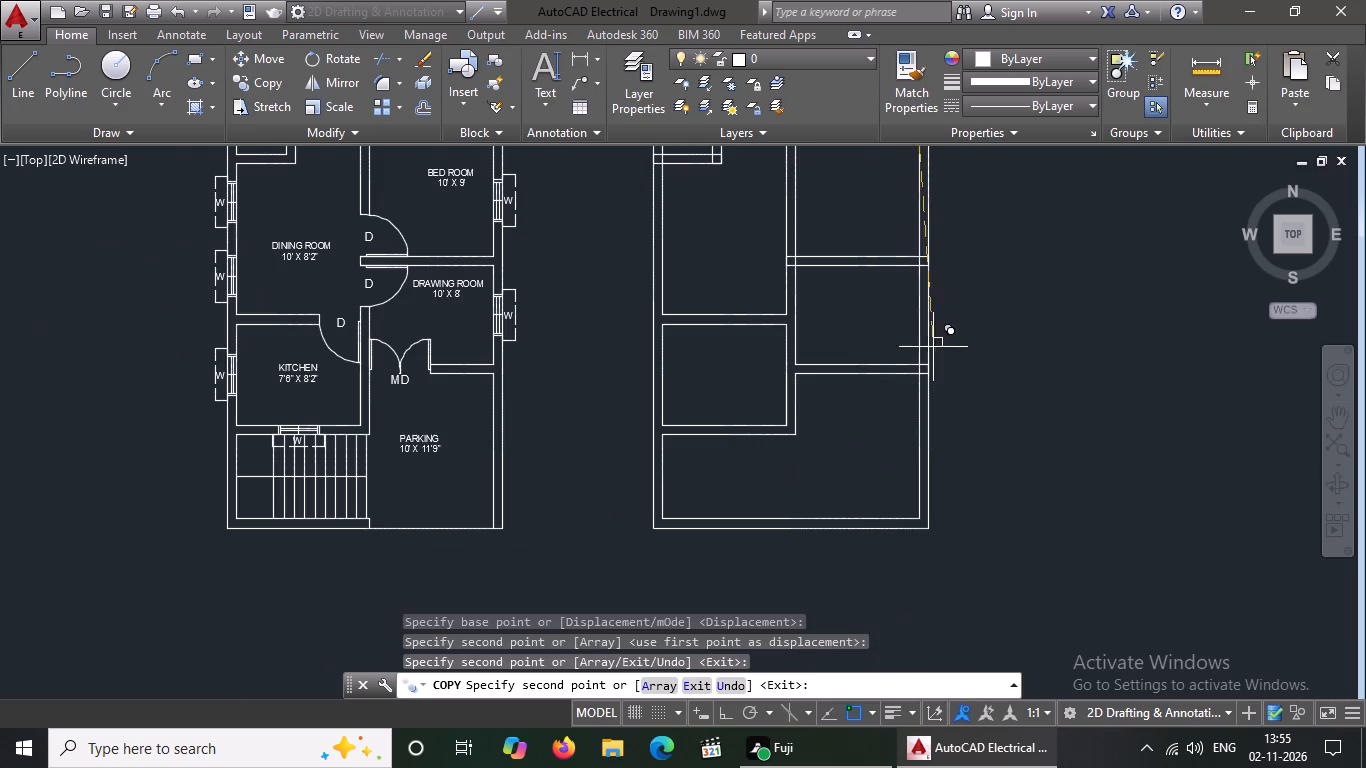
scroll(938, 529, up, 2)
scroll(846, 499, down, 3)
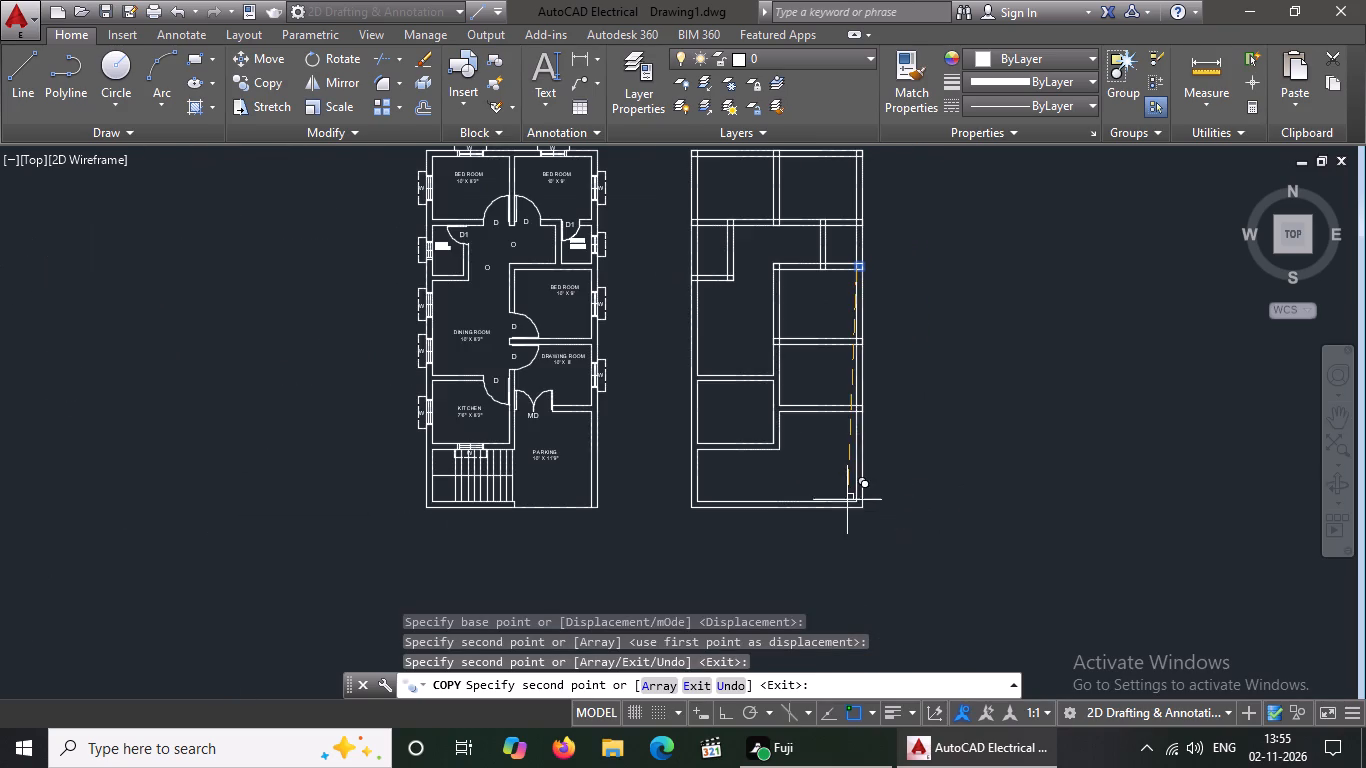
scroll(777, 371, up, 2)
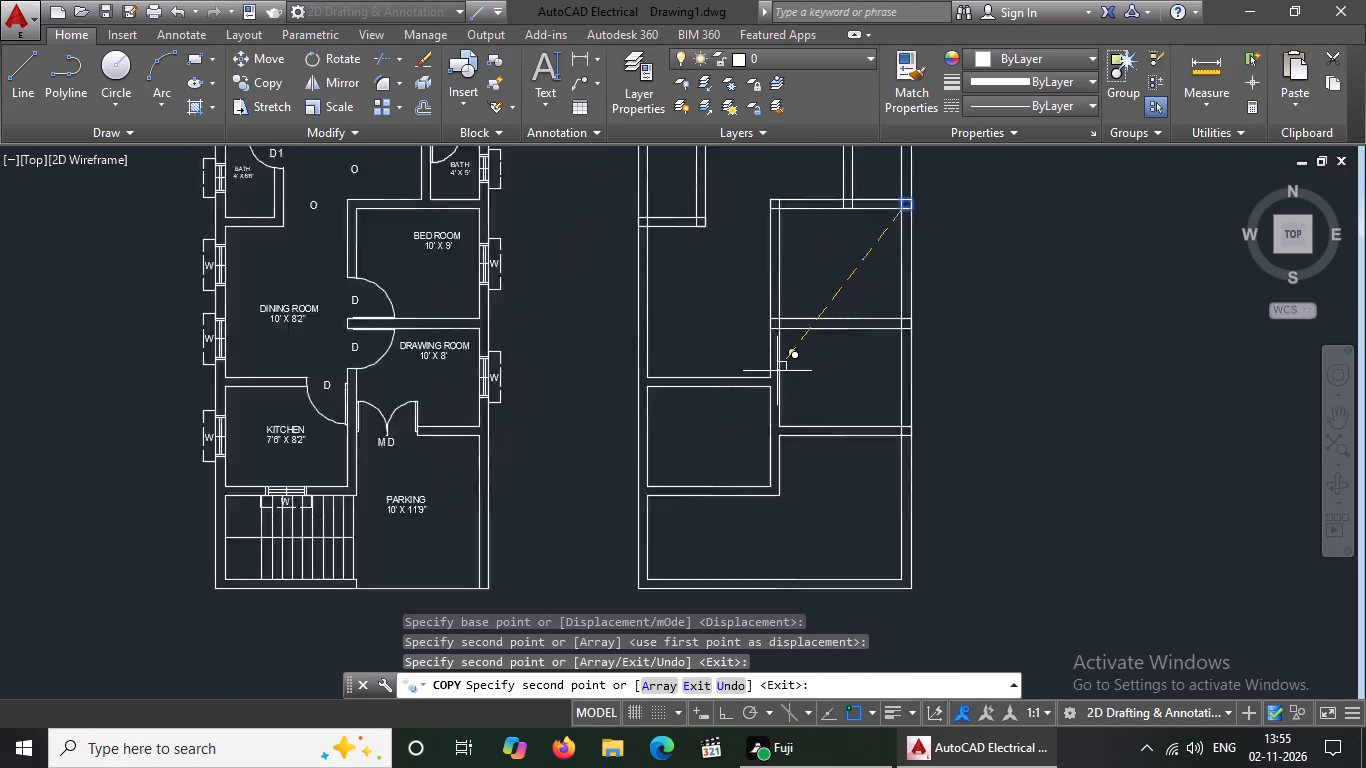
scroll(777, 371, up, 1)
click(756, 410)
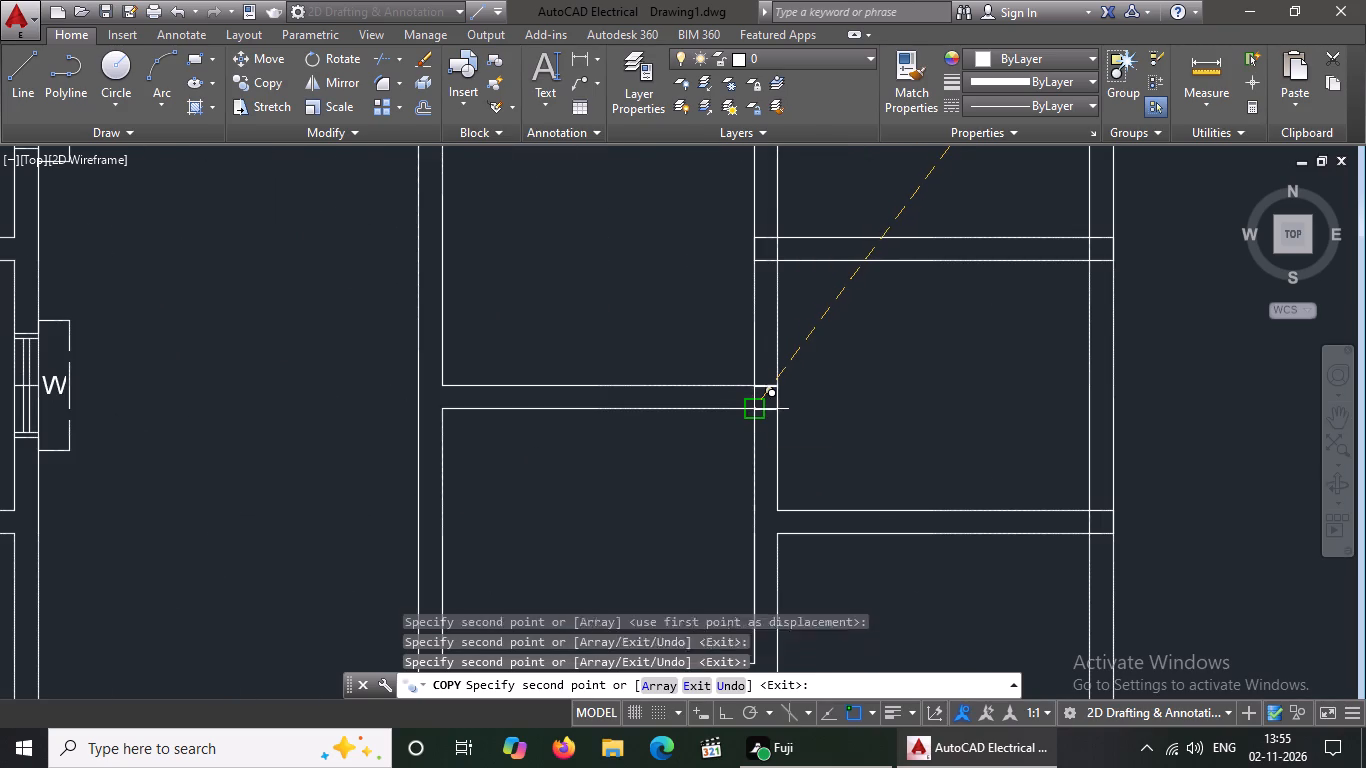
scroll(803, 409, down, 4)
scroll(837, 354, up, 3)
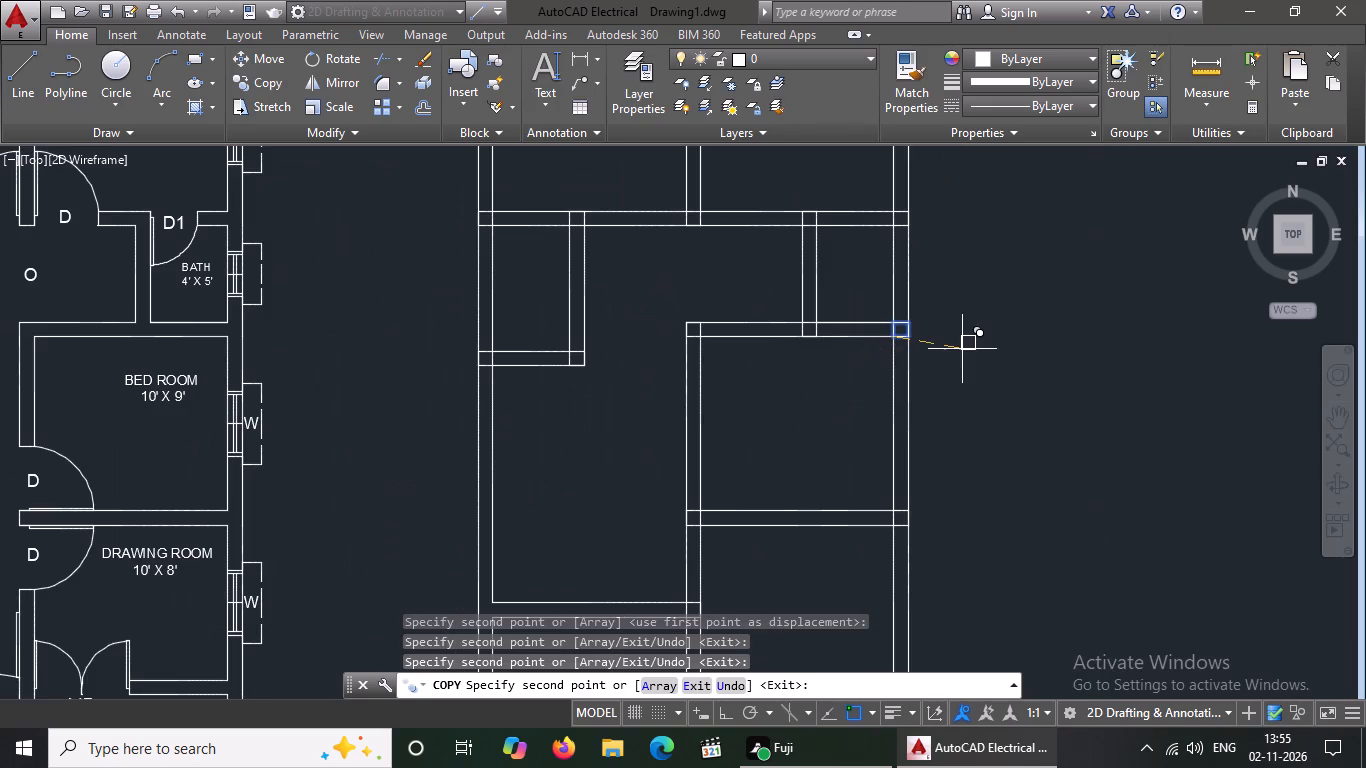
key(Escape)
Copy the same square by its upper-right corner to the left outer wall's junctions above and below the kitchen and the plan's lower-left corner.
drag(866, 301, 881, 312)
click(958, 373)
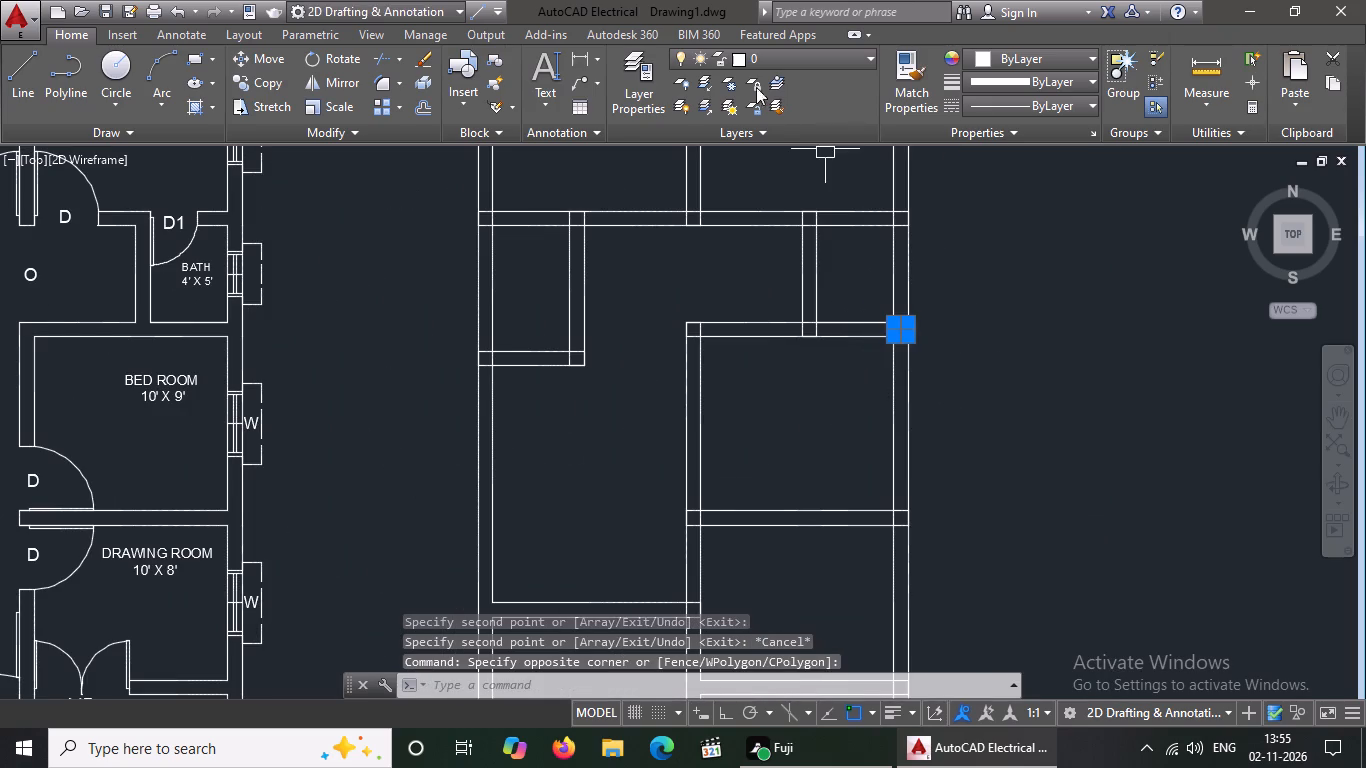
click(246, 85)
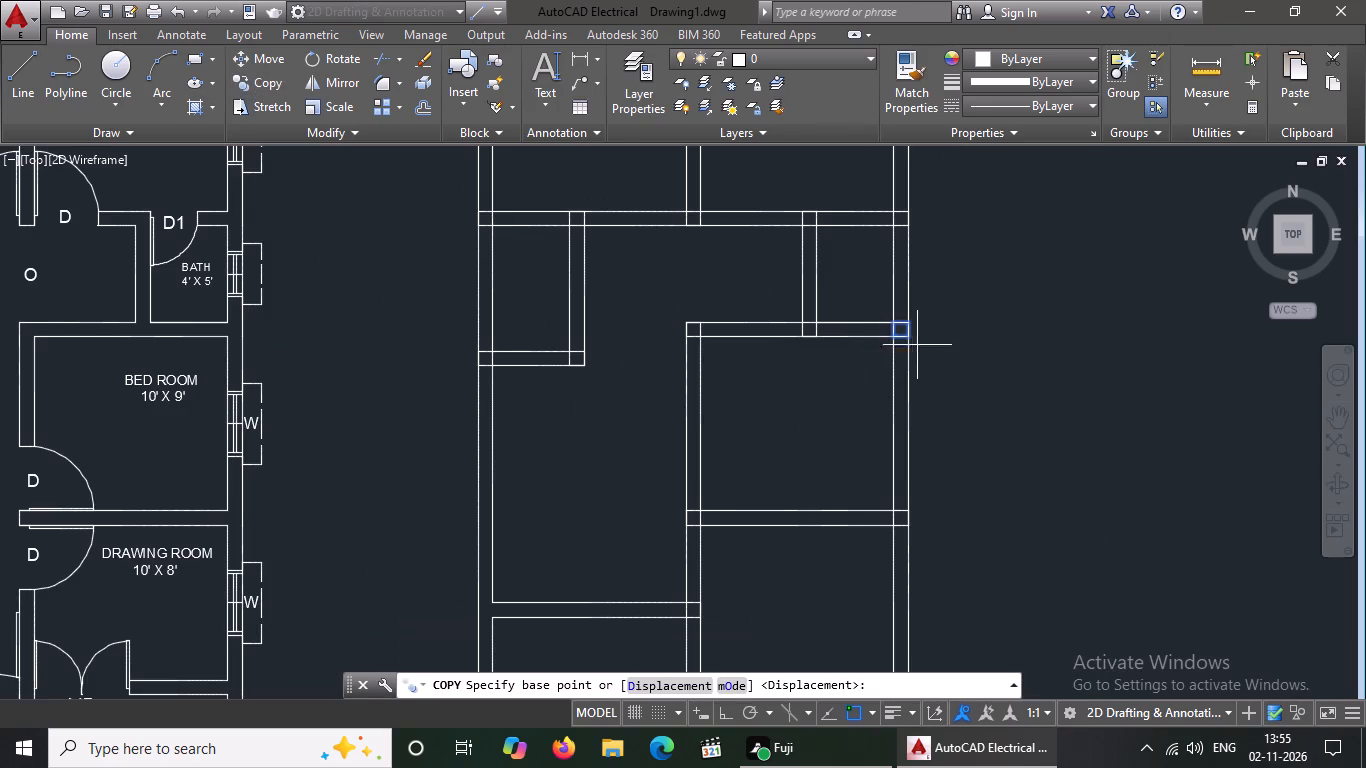
click(904, 325)
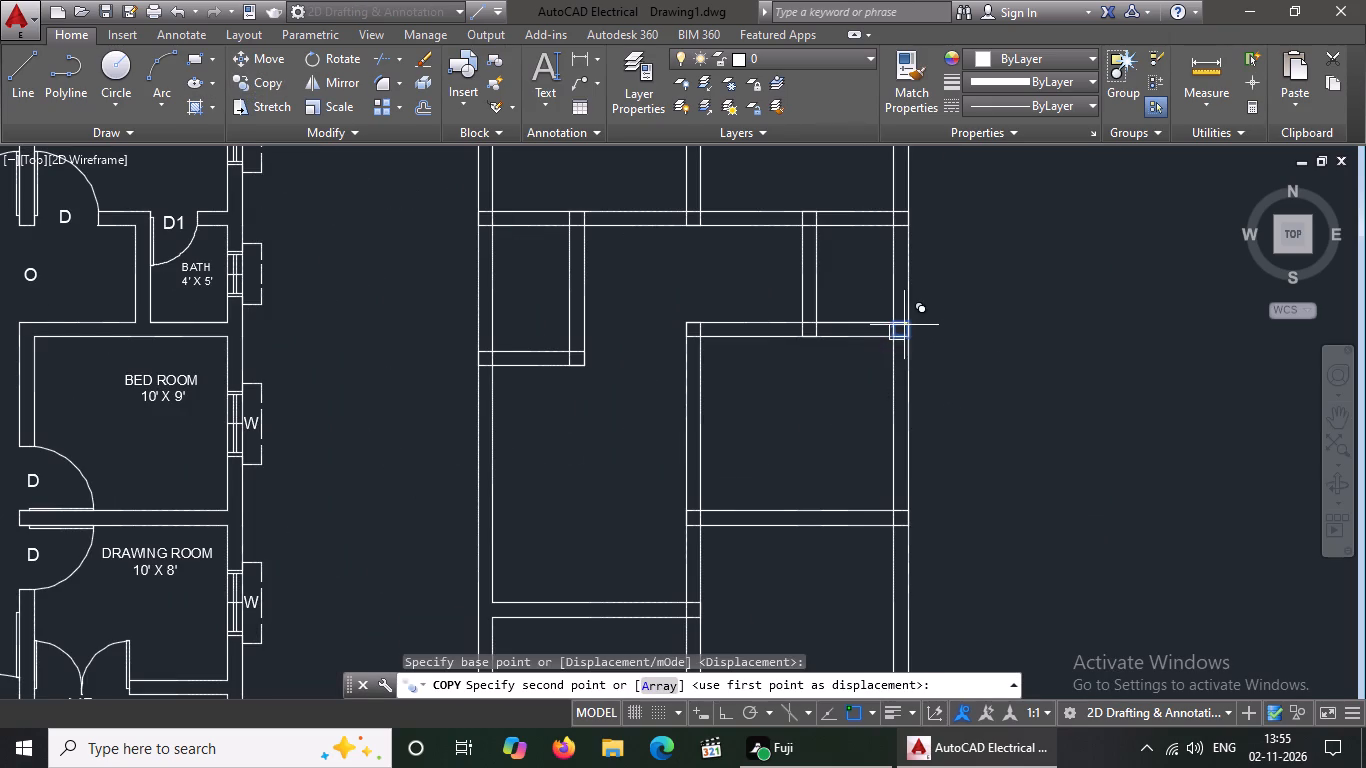
scroll(493, 634, up, 3)
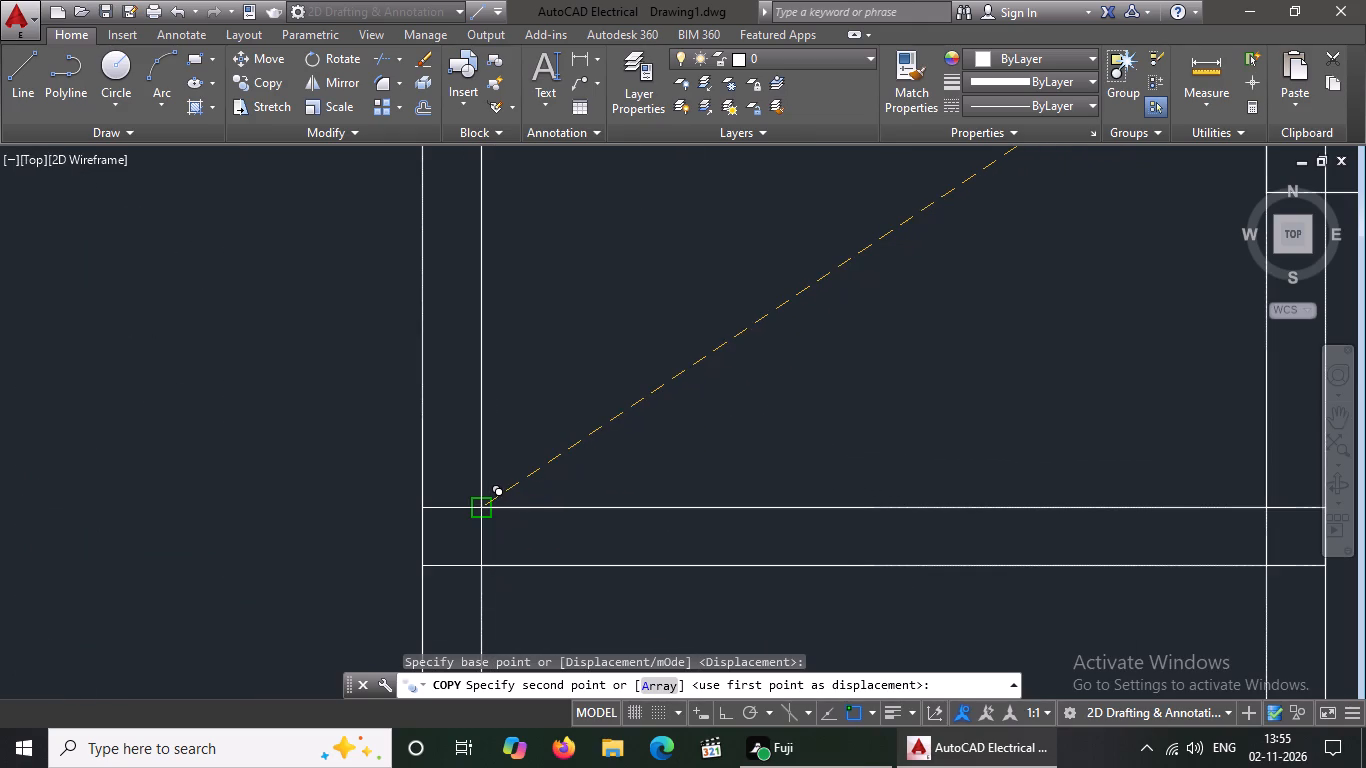
click(486, 508)
scroll(671, 366, down, 3)
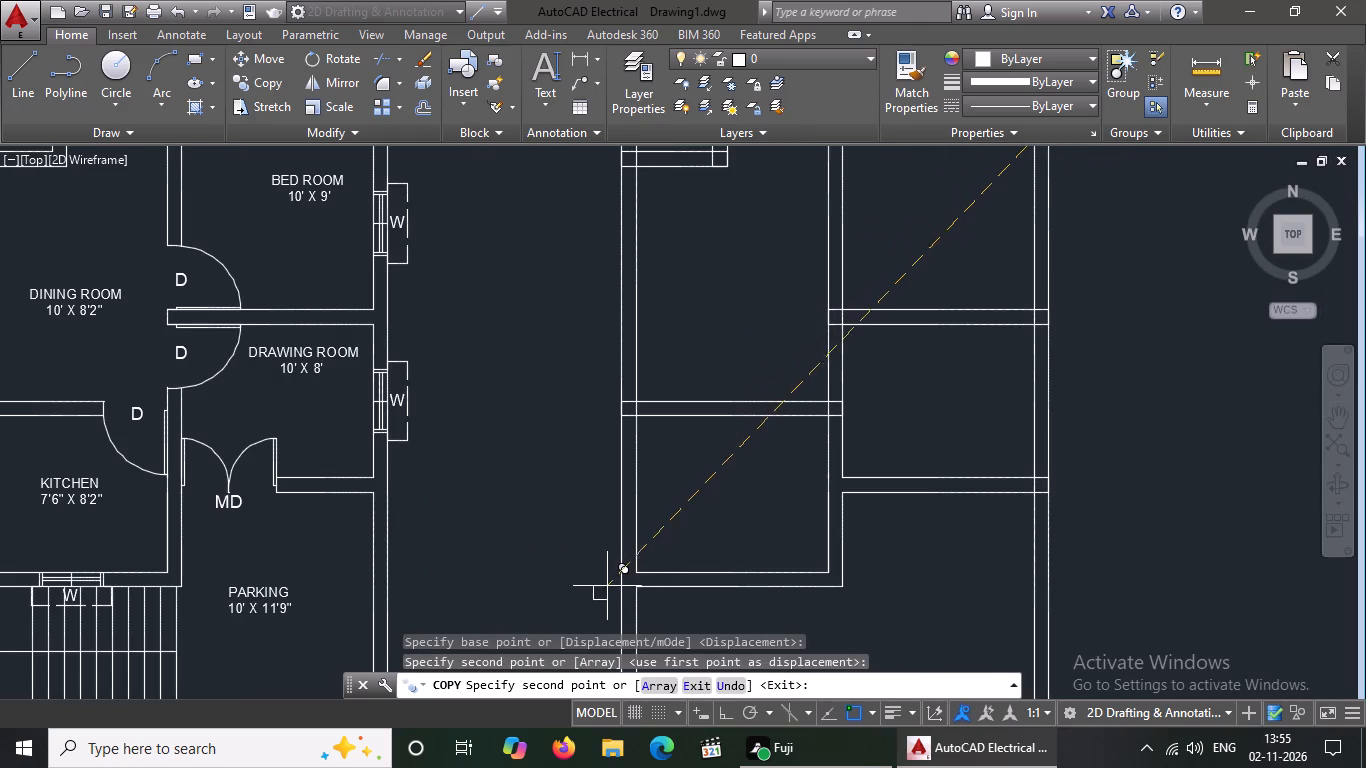
click(642, 571)
scroll(701, 479, down, 2)
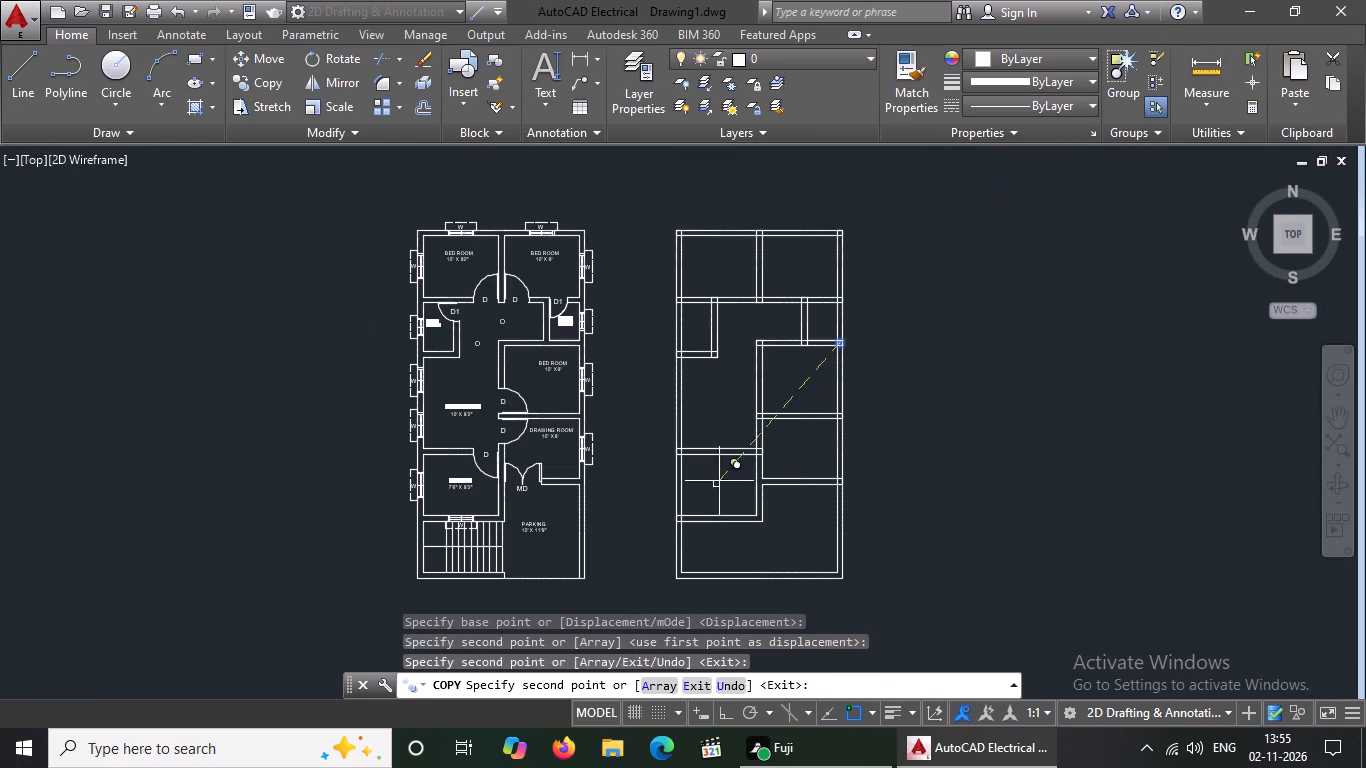
scroll(664, 600, up, 2)
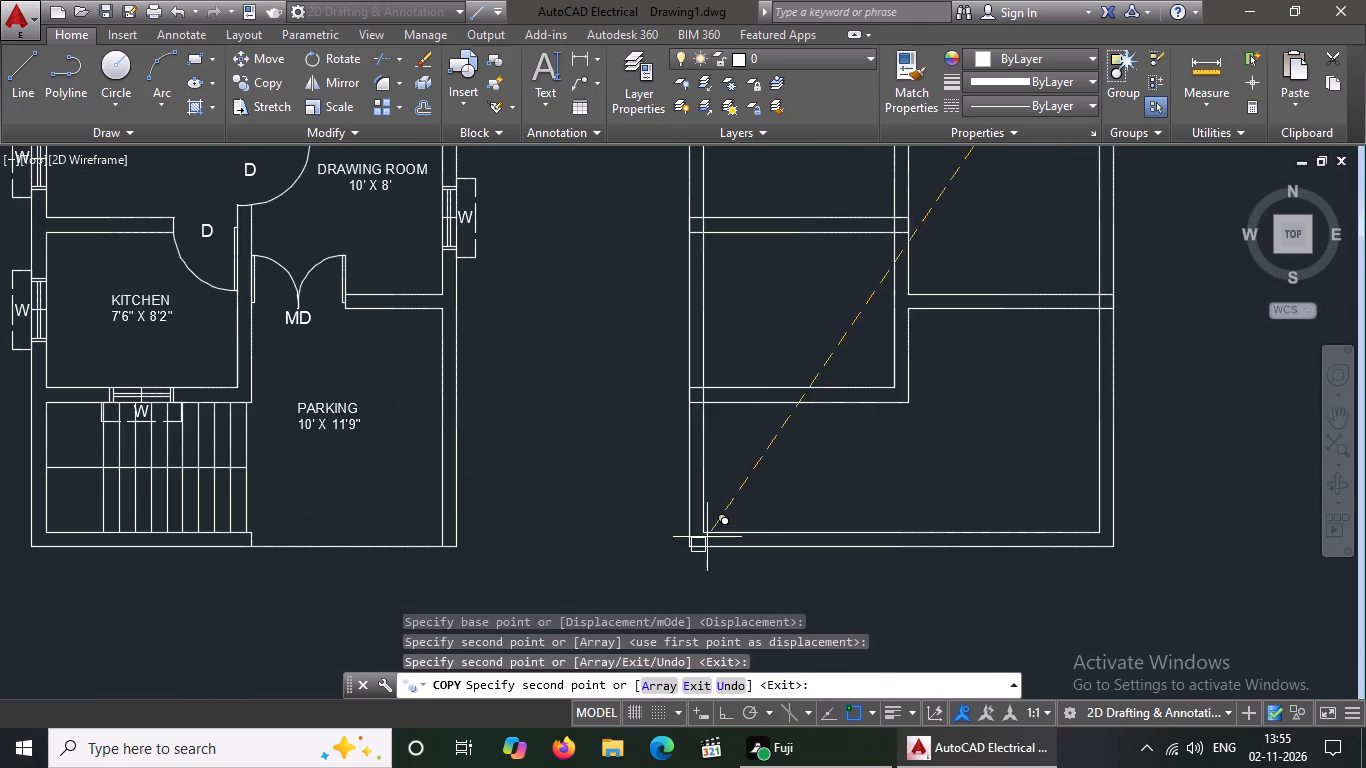
click(707, 532)
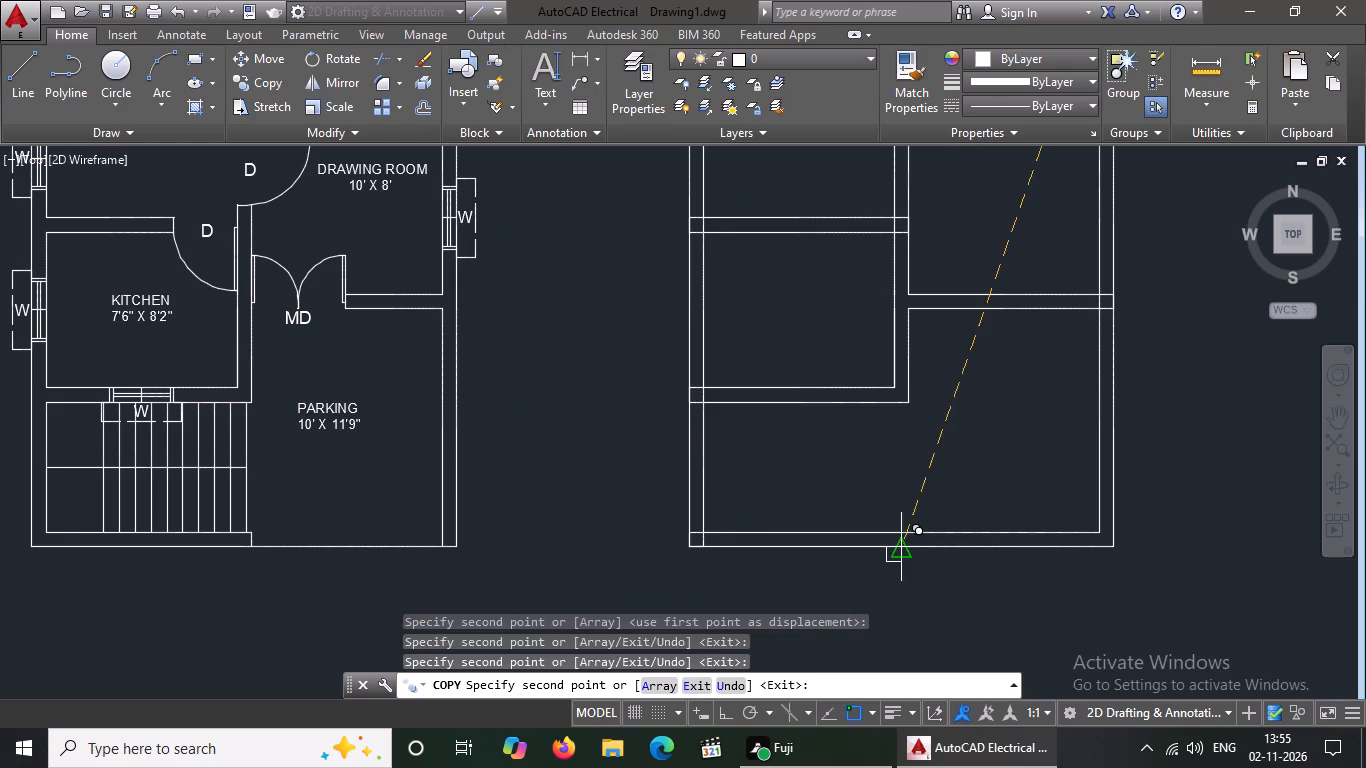
Copy the square at the right outer wall below the drawing room by its upper-right corner to that cross wall's junction with the central wall.
scroll(880, 535, down, 1)
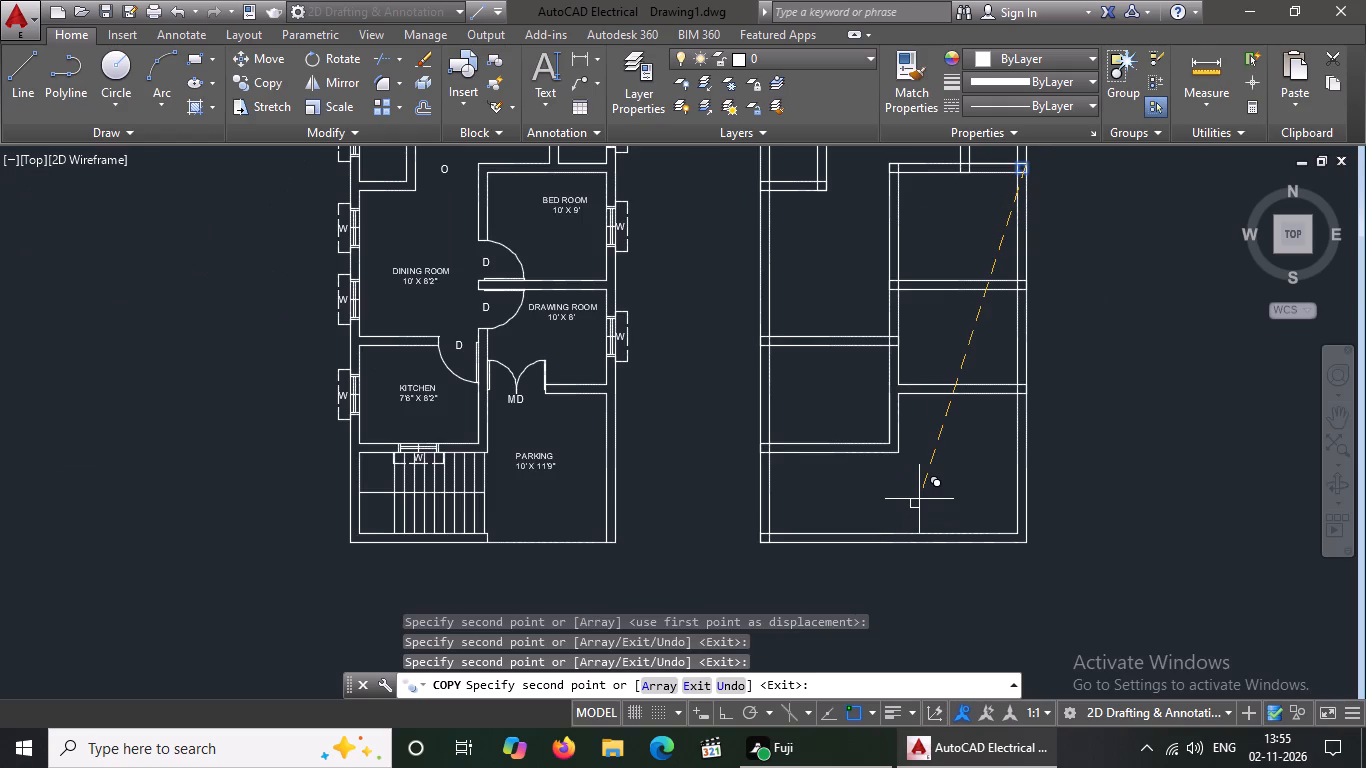
key(Escape)
scroll(918, 502, down, 1)
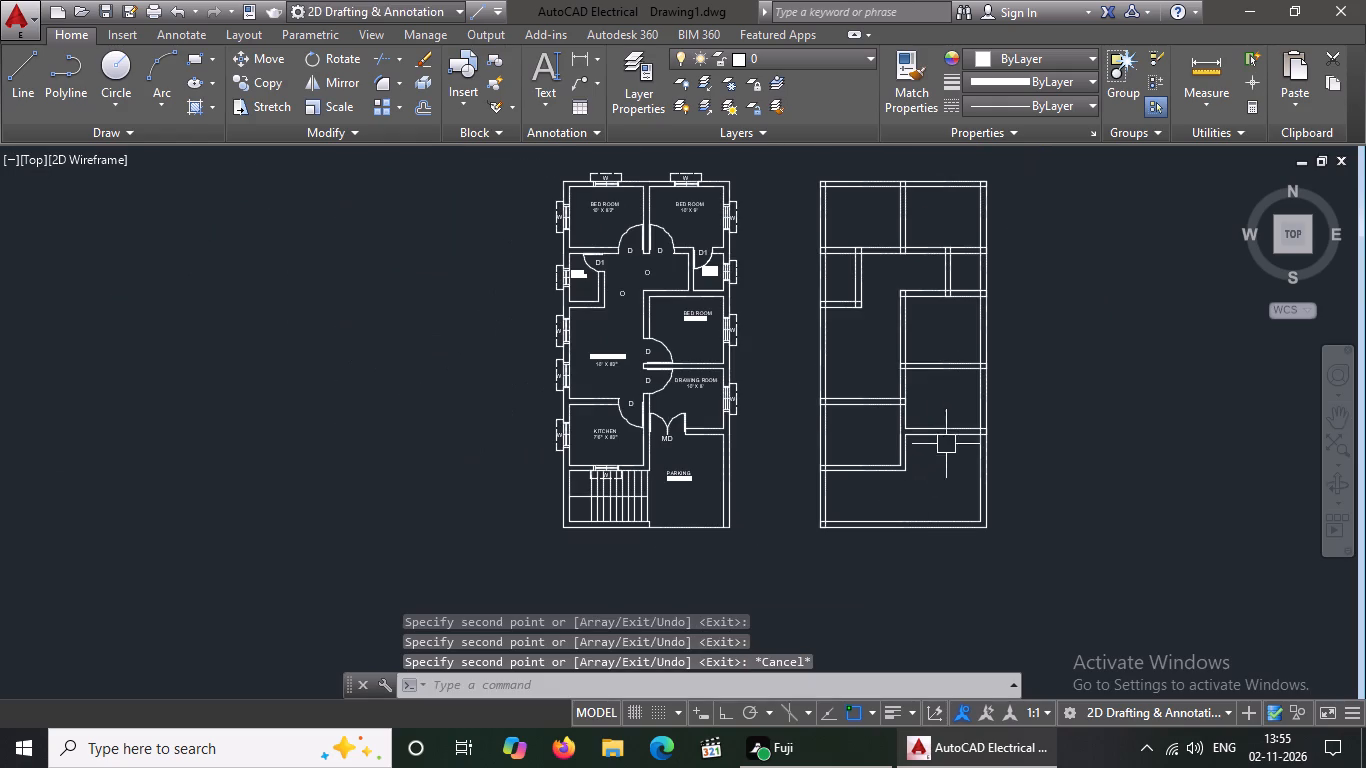
scroll(947, 441, down, 2)
scroll(956, 413, up, 3)
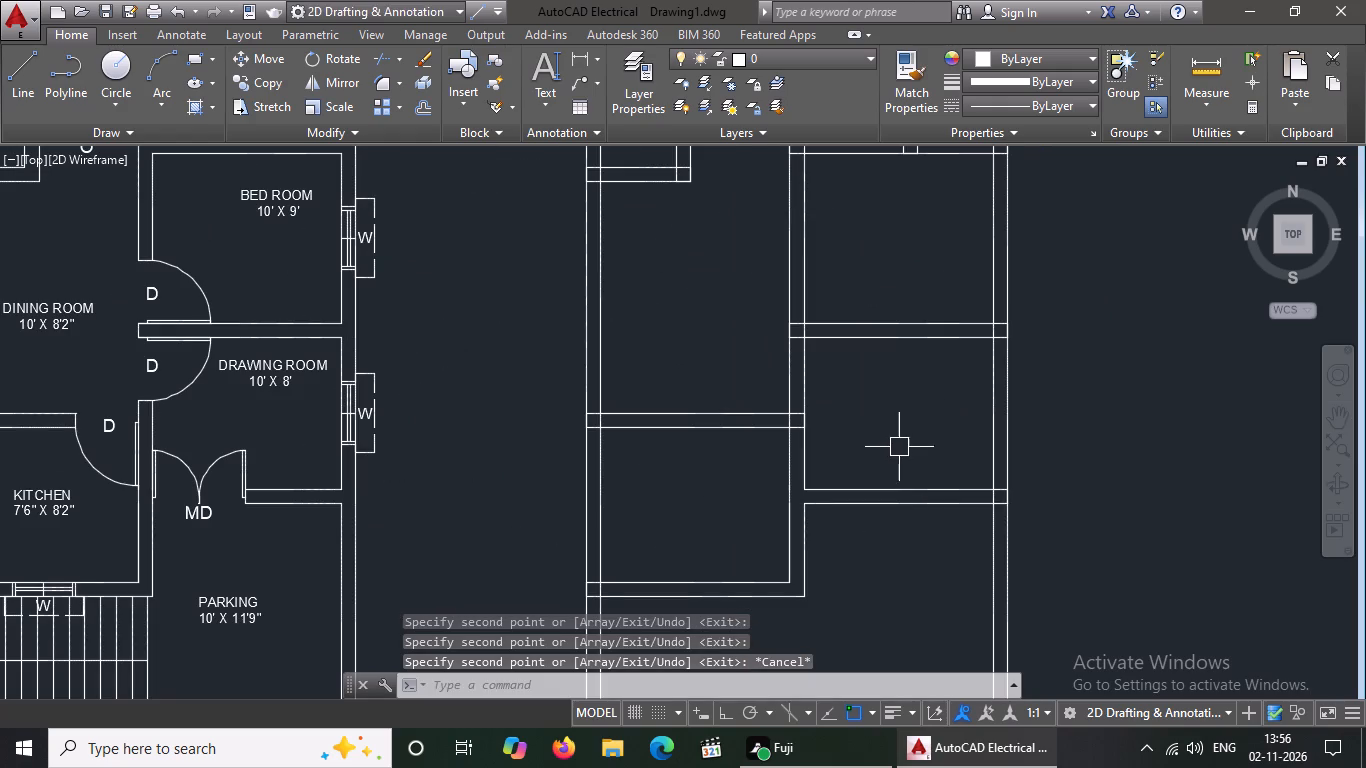
click(928, 445)
click(1068, 518)
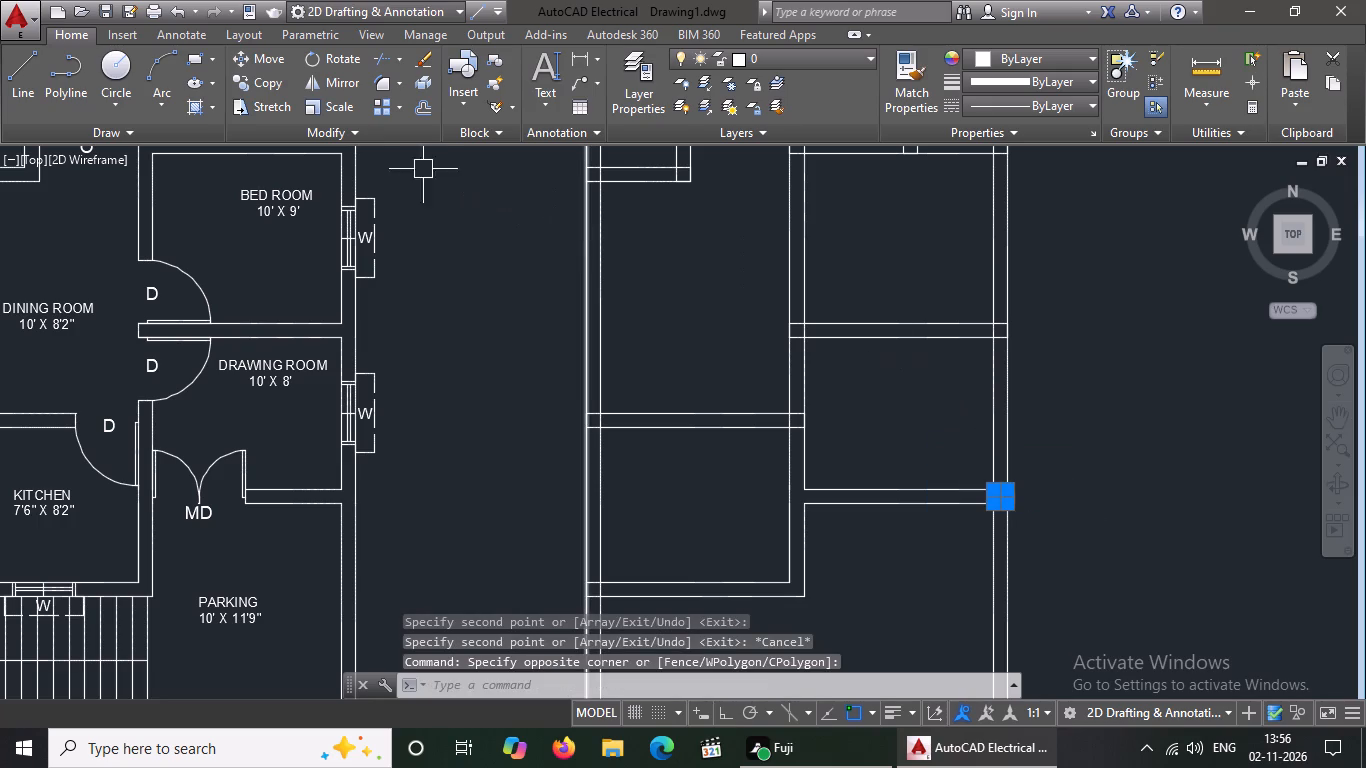
click(263, 79)
scroll(1039, 500, up, 2)
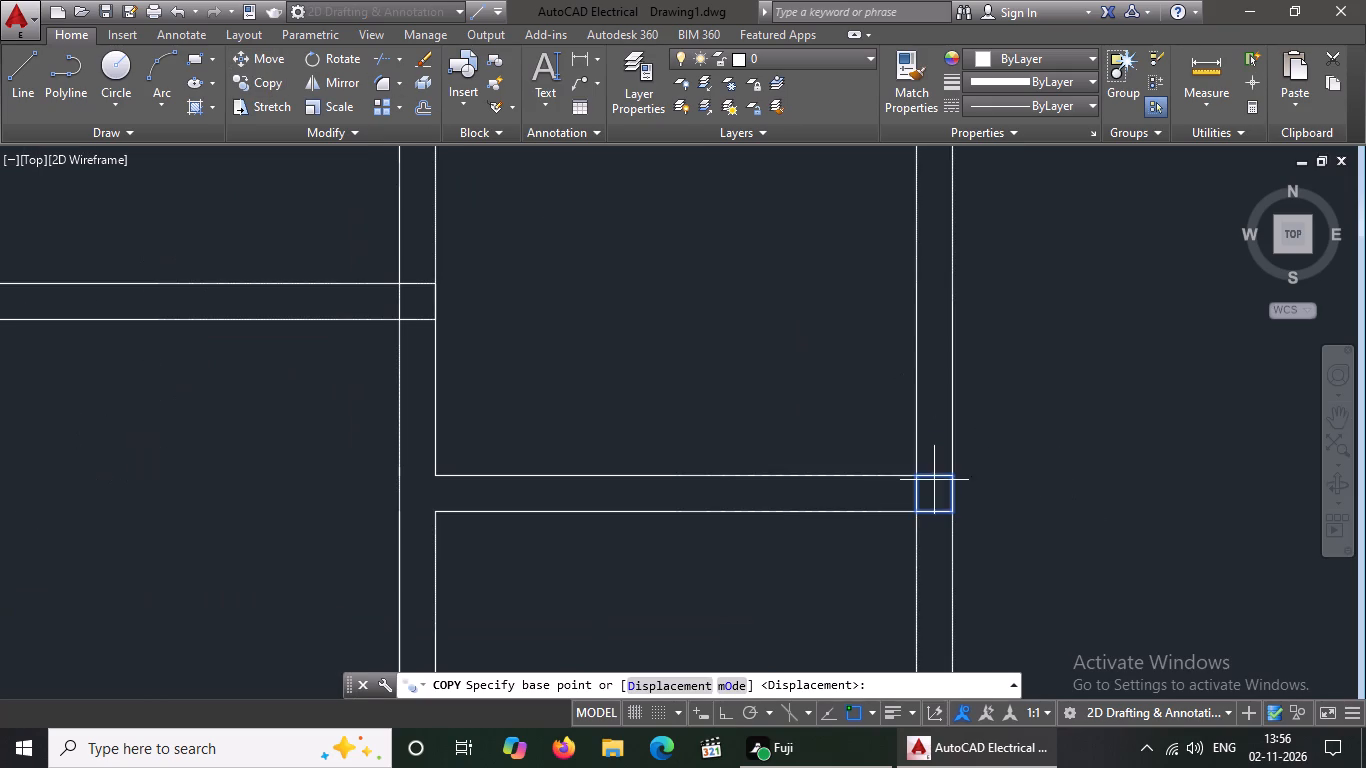
click(956, 478)
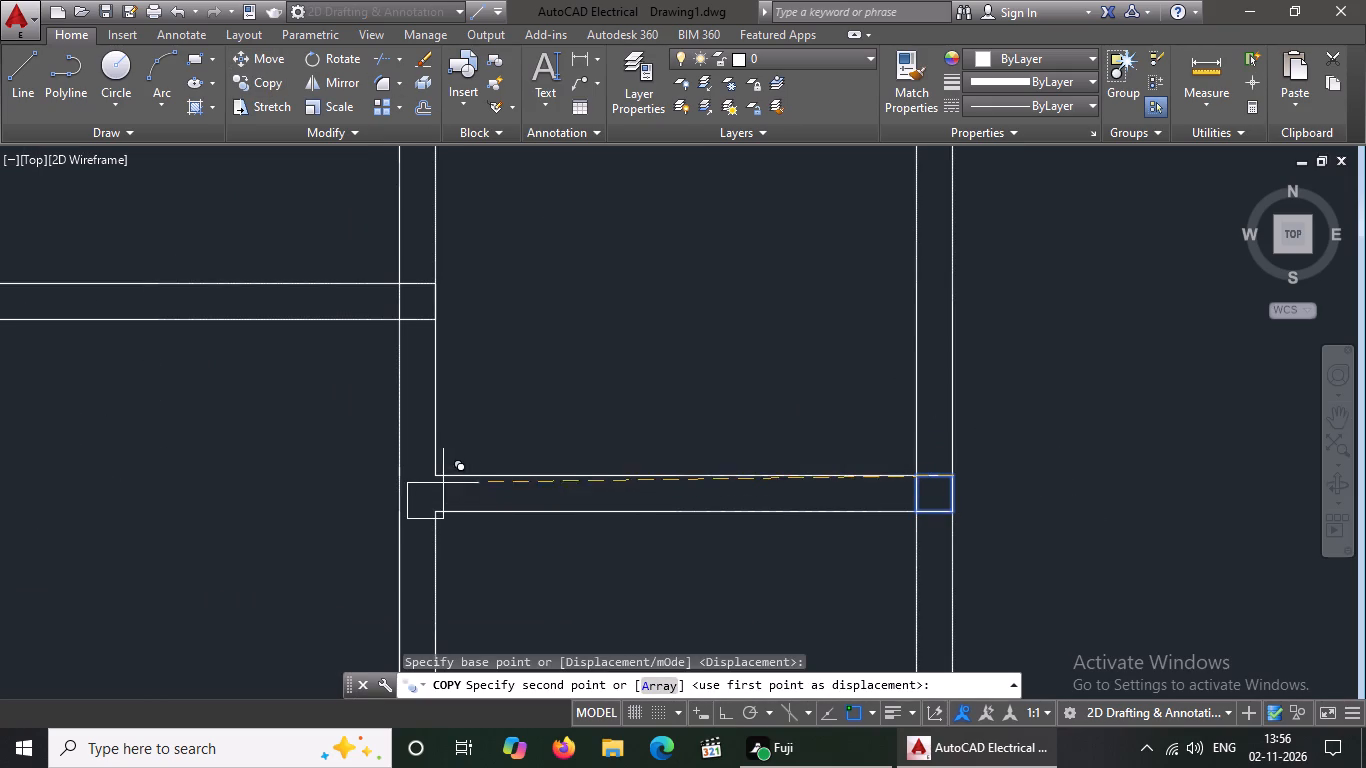
click(435, 474)
scroll(693, 381, down, 3)
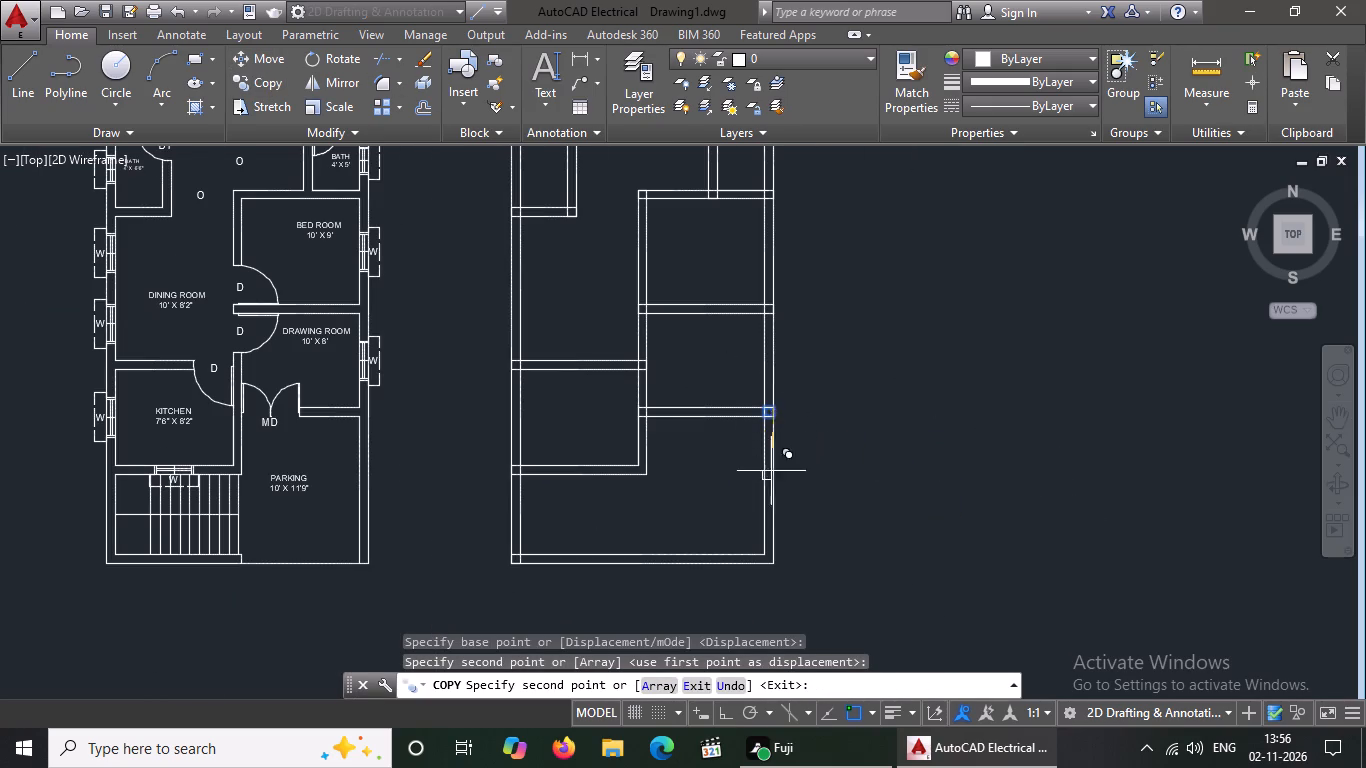
key(Escape)
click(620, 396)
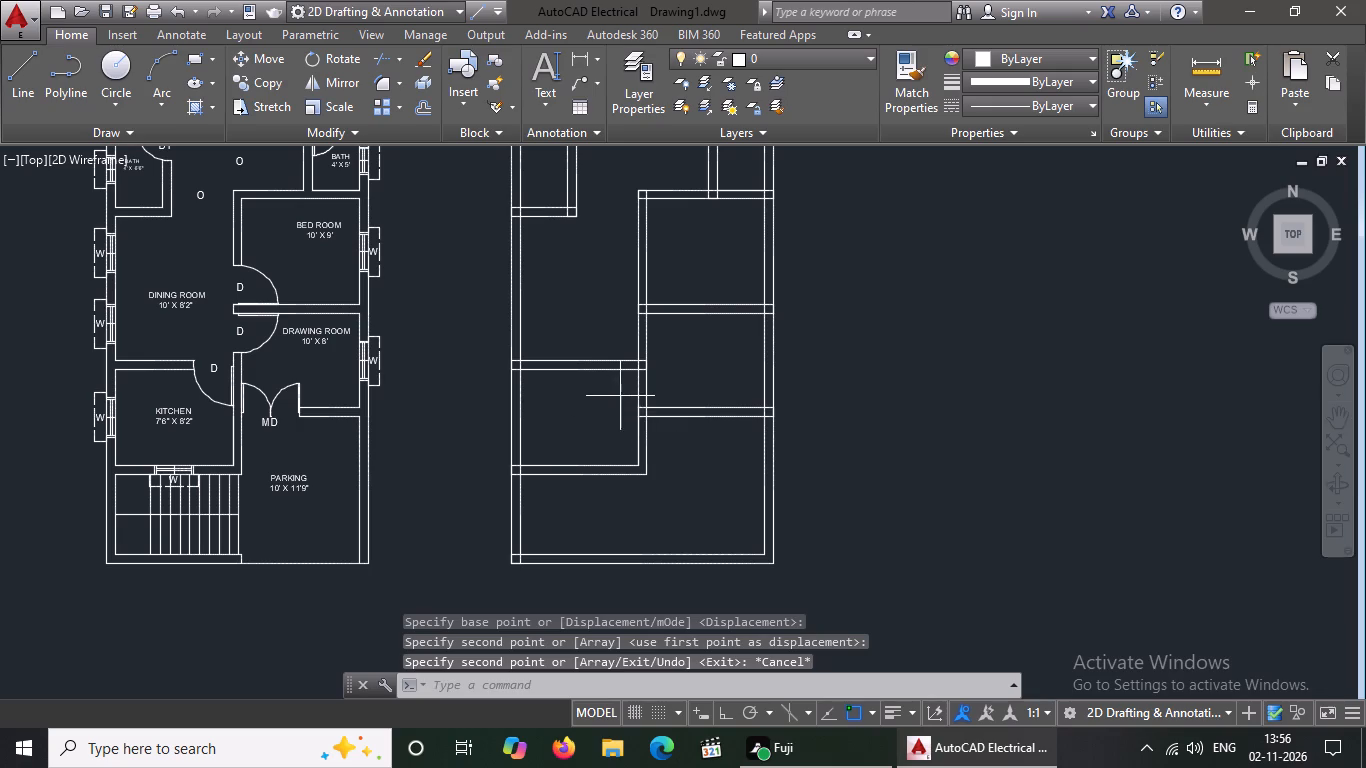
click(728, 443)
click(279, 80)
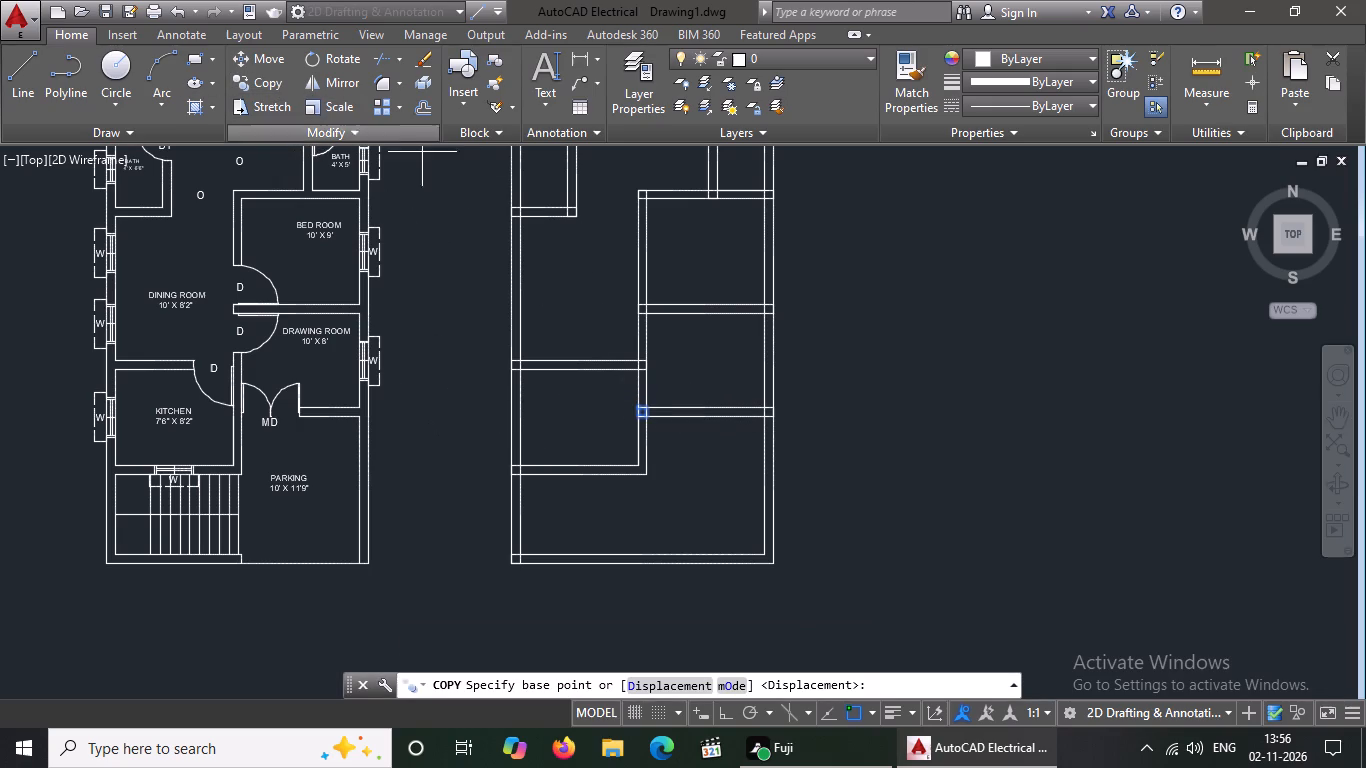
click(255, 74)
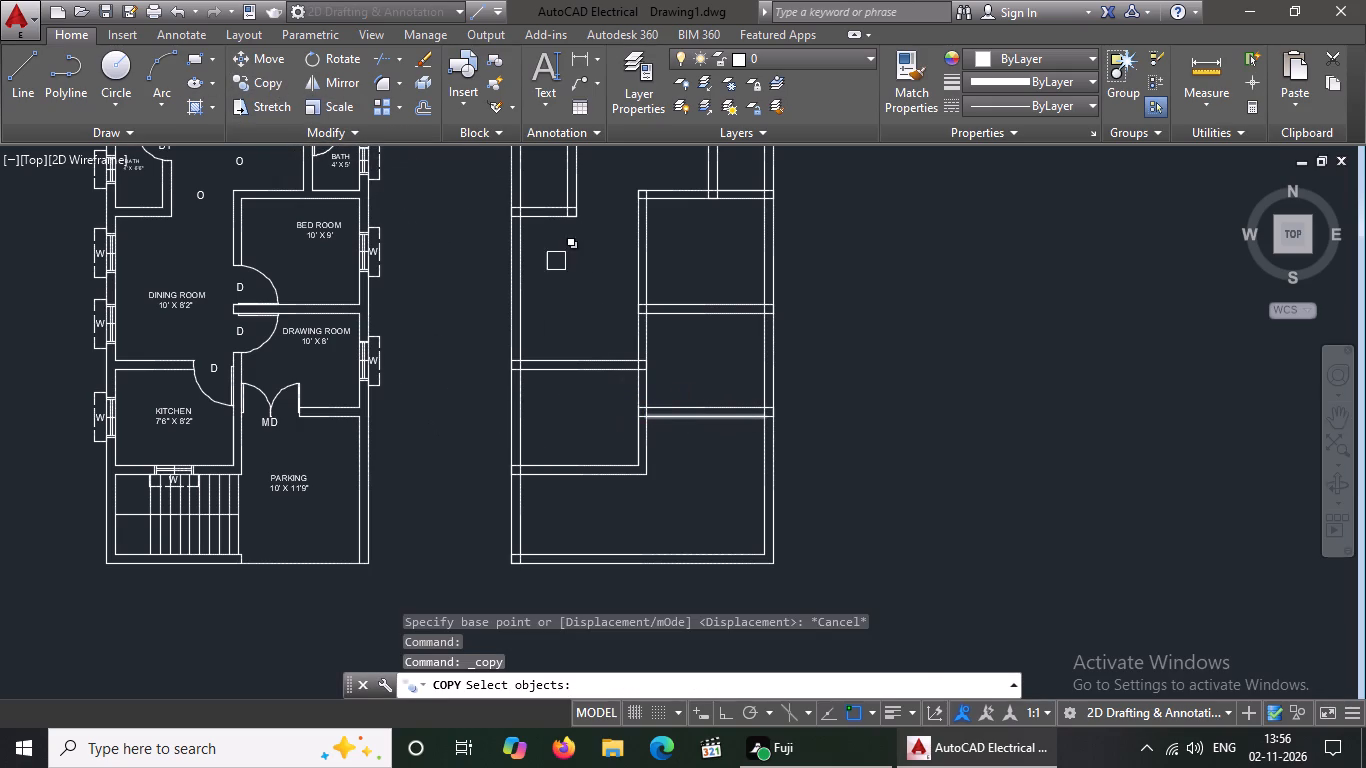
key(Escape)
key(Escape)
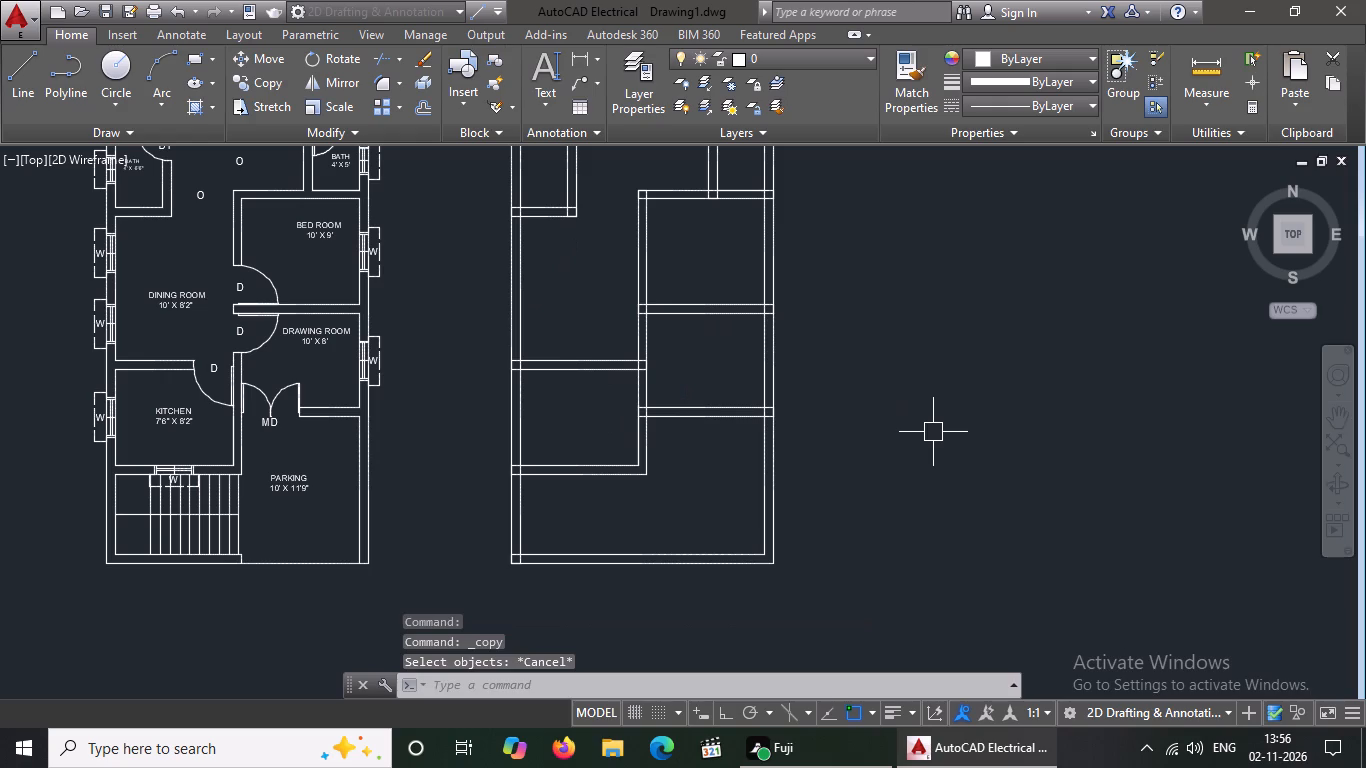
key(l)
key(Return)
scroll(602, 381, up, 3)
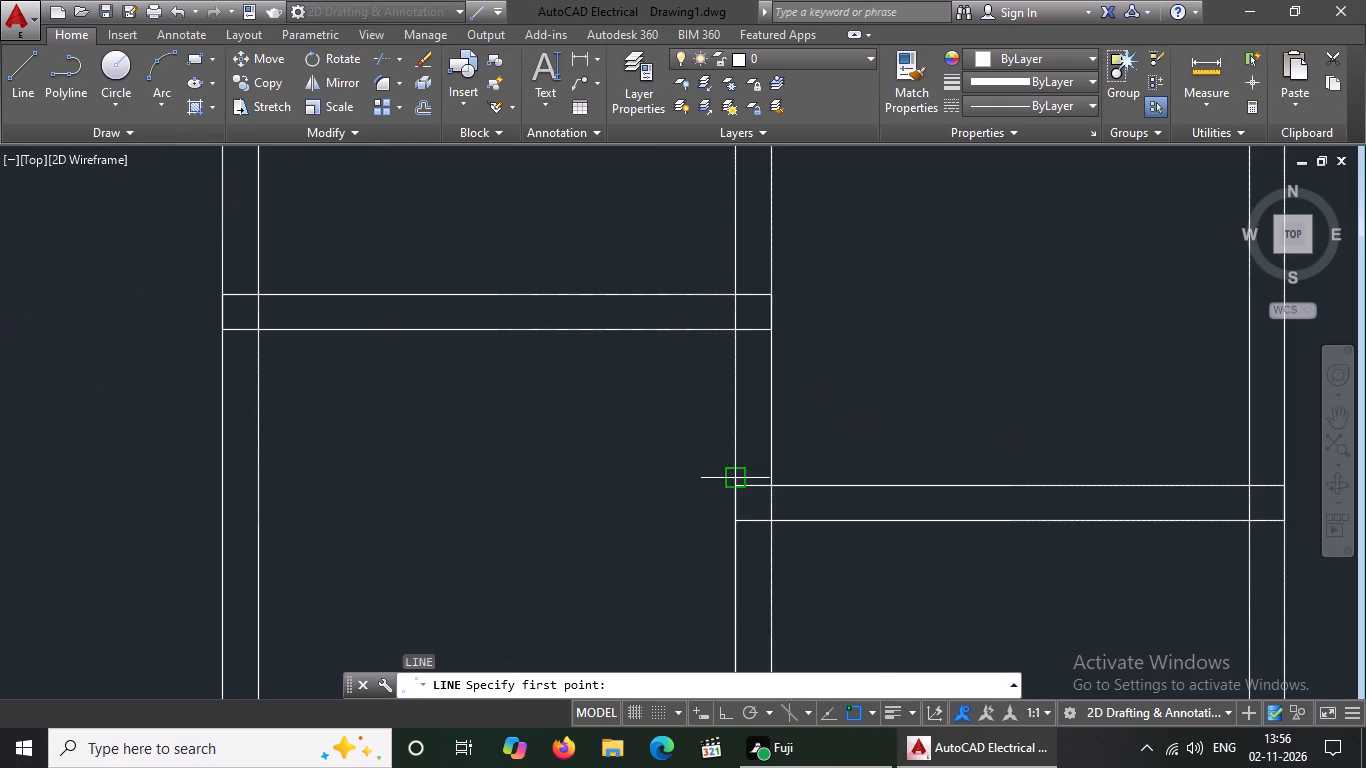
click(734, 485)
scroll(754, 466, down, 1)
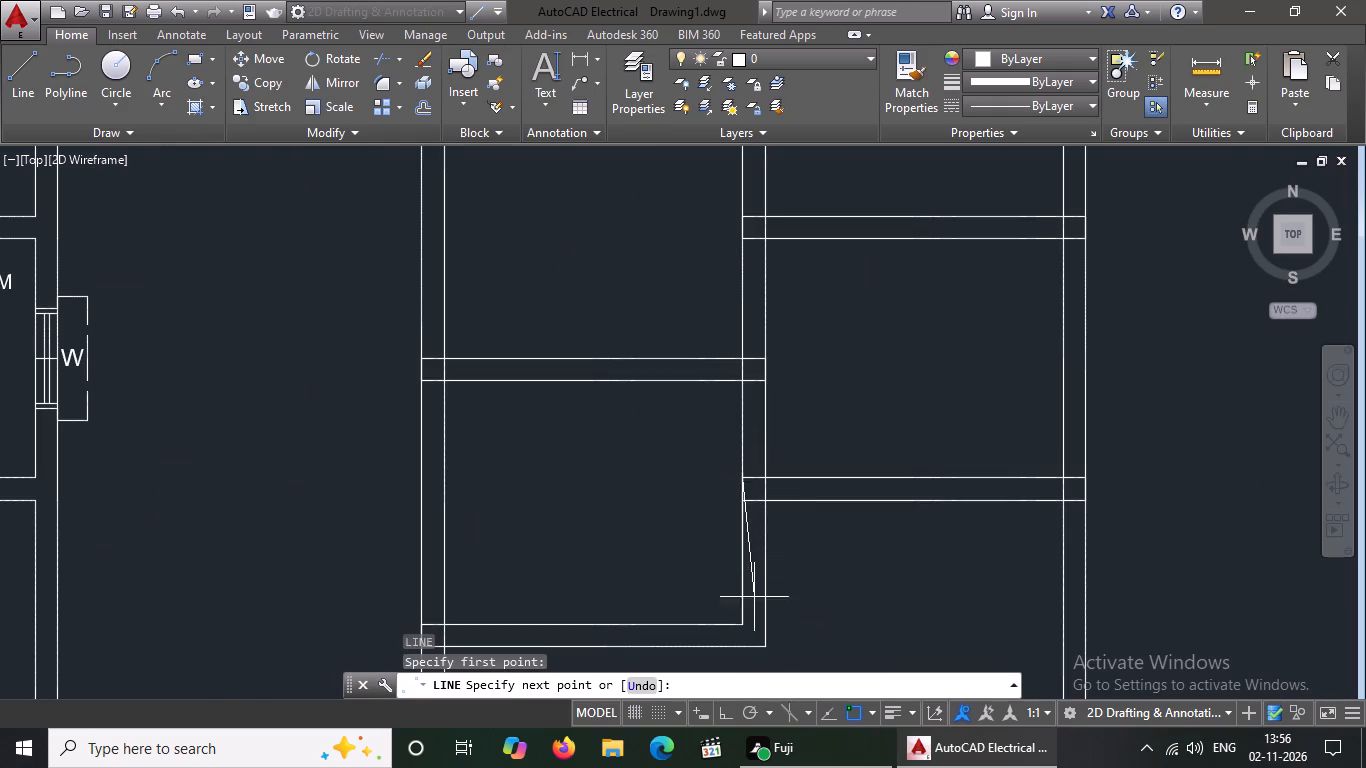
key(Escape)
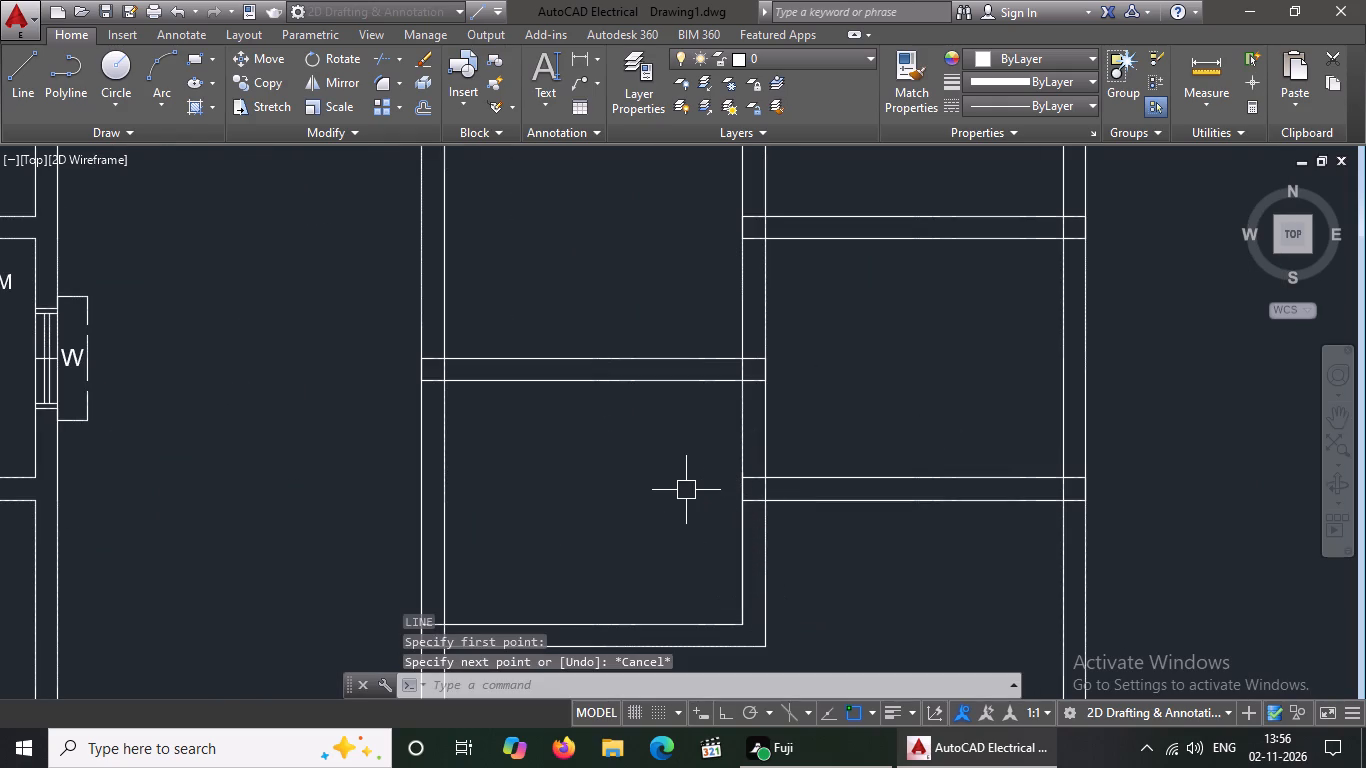
Copy the central wall's square below the drawing room by its upper-left corner to the kitchen's lower-right corner and the plan's lower-right corner.
scroll(690, 488, down, 1)
click(688, 472)
click(779, 510)
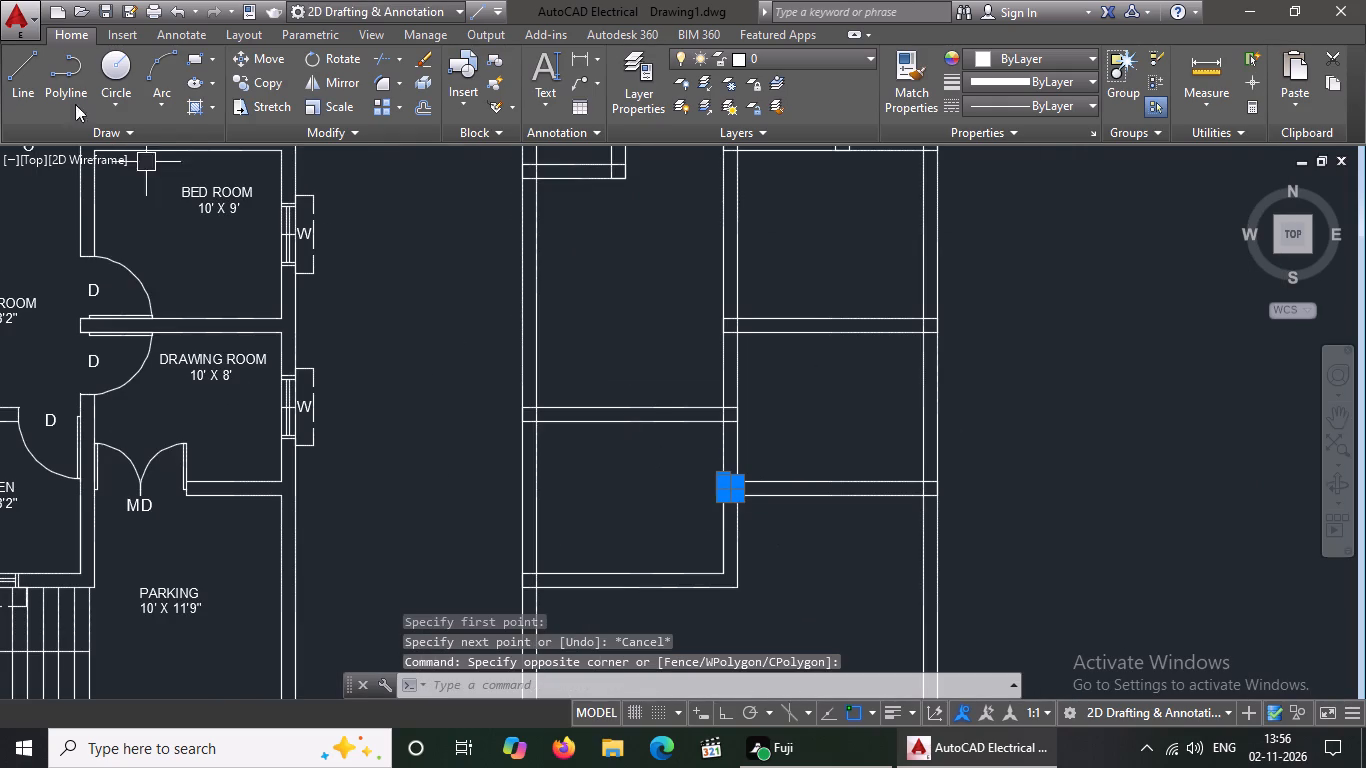
click(248, 77)
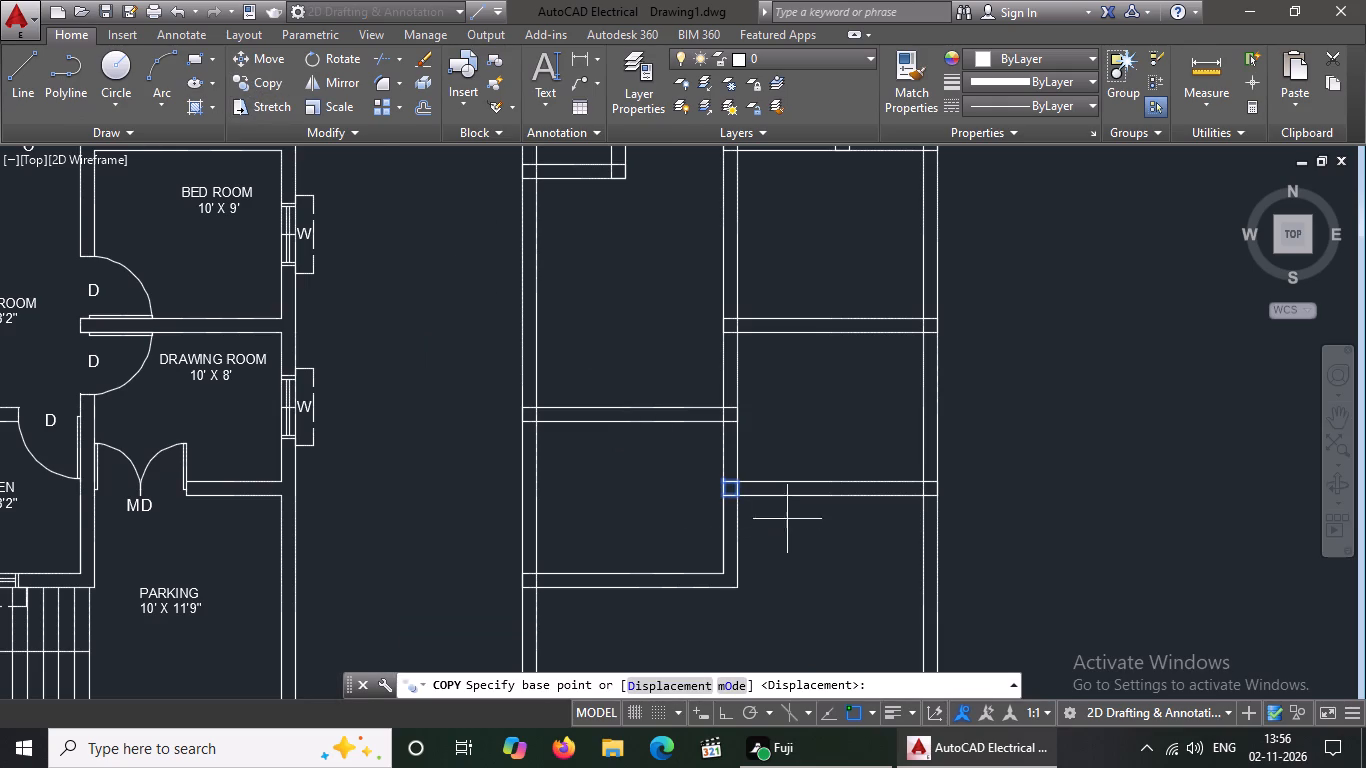
scroll(757, 500, up, 1)
click(705, 471)
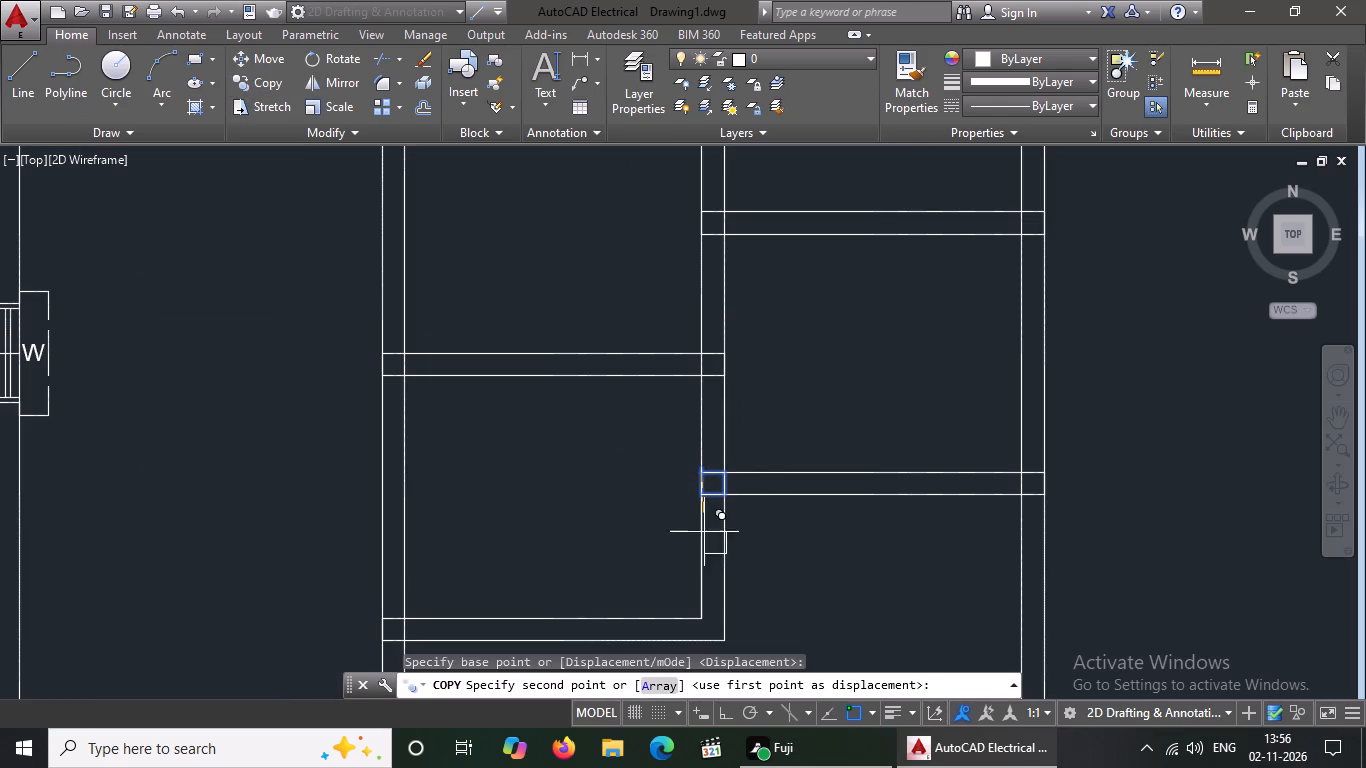
click(700, 619)
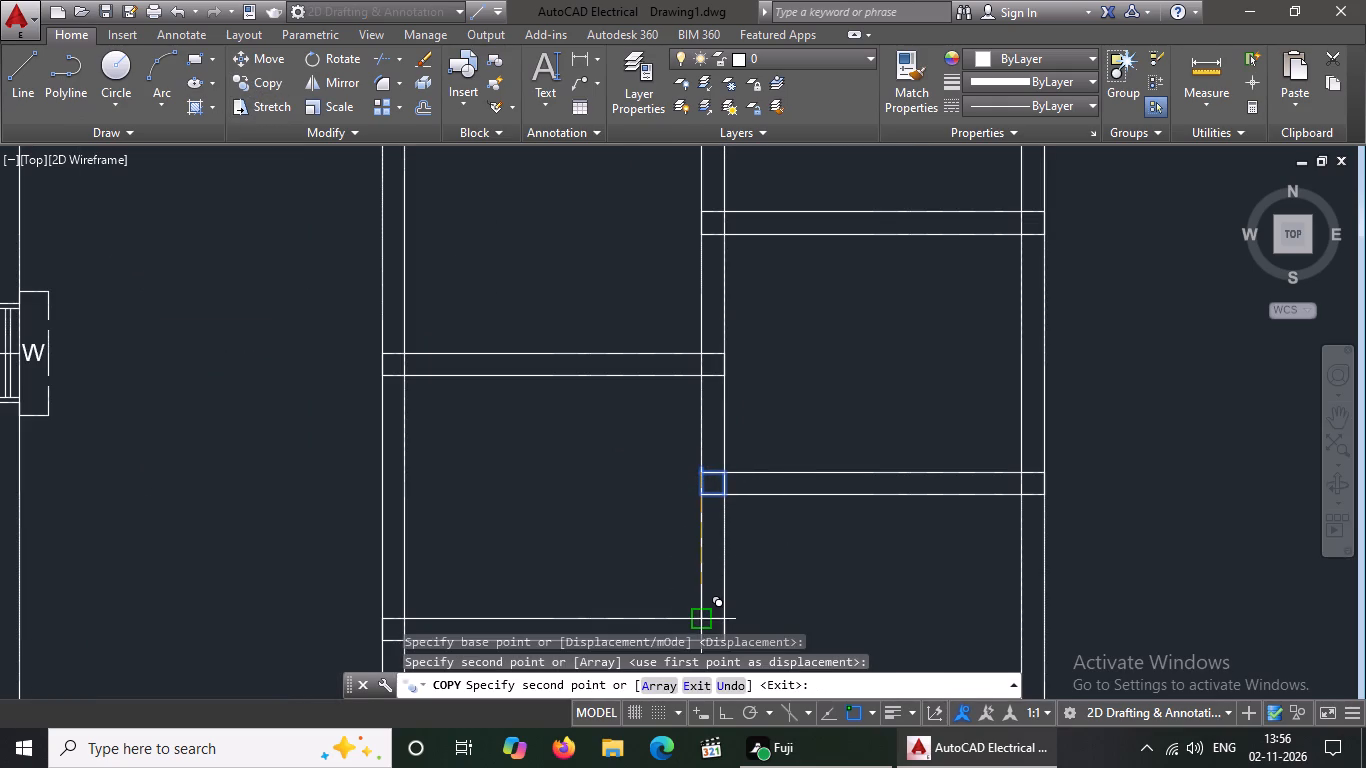
scroll(707, 531, down, 3)
scroll(770, 615, up, 5)
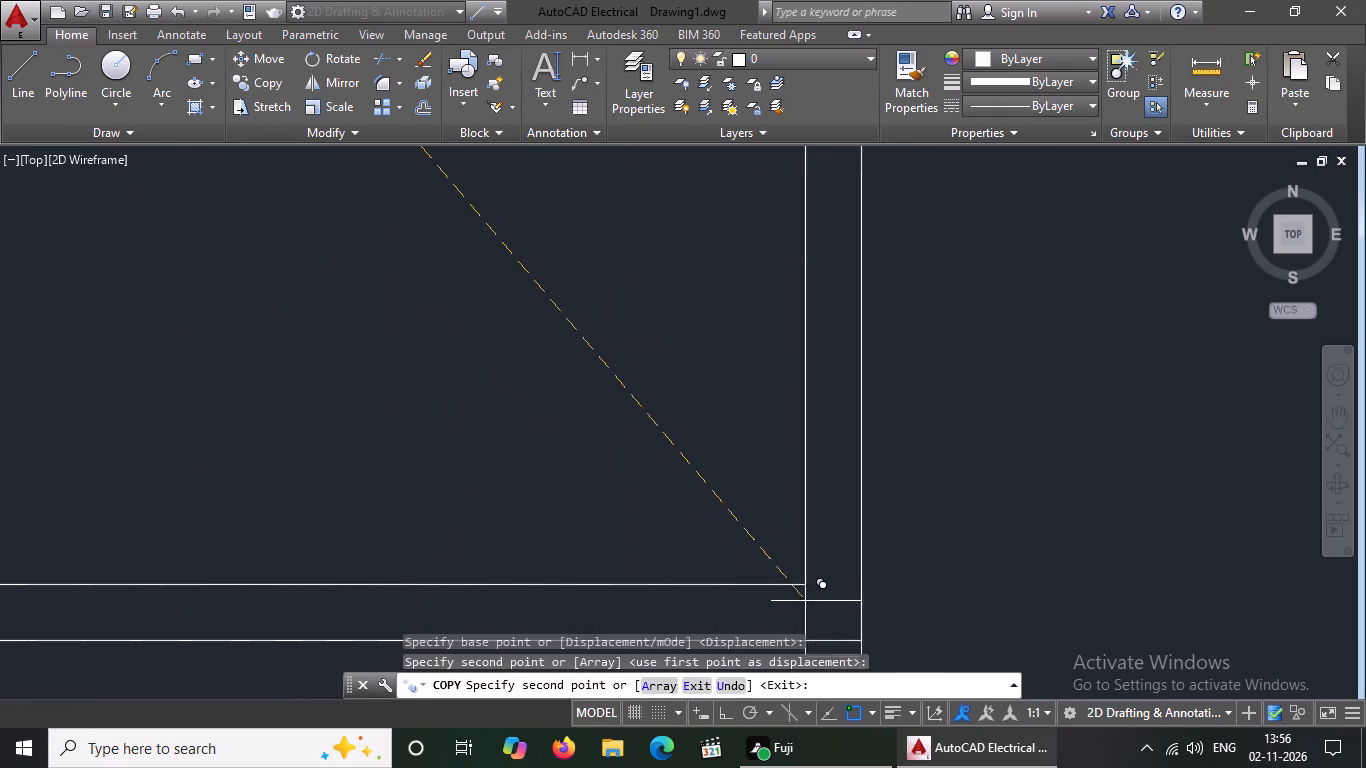
click(808, 587)
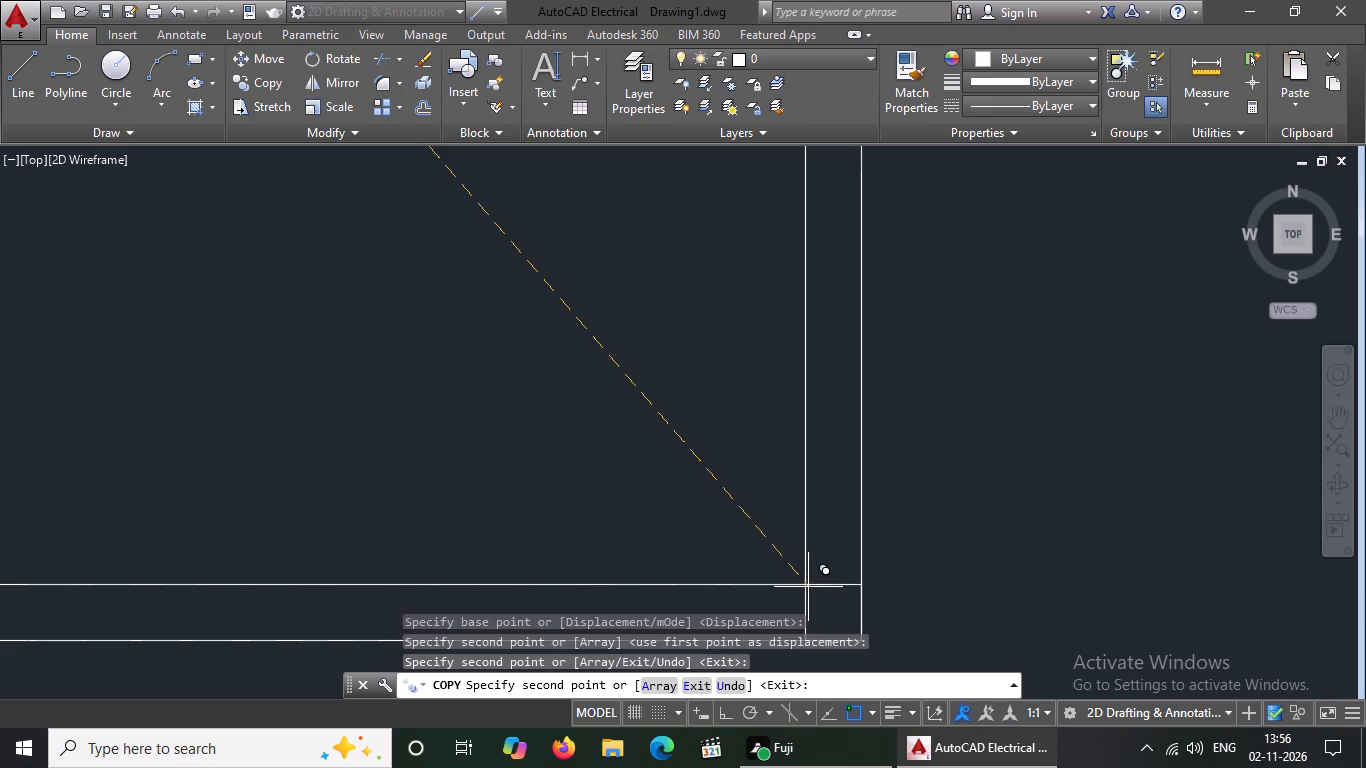
scroll(829, 536, down, 5)
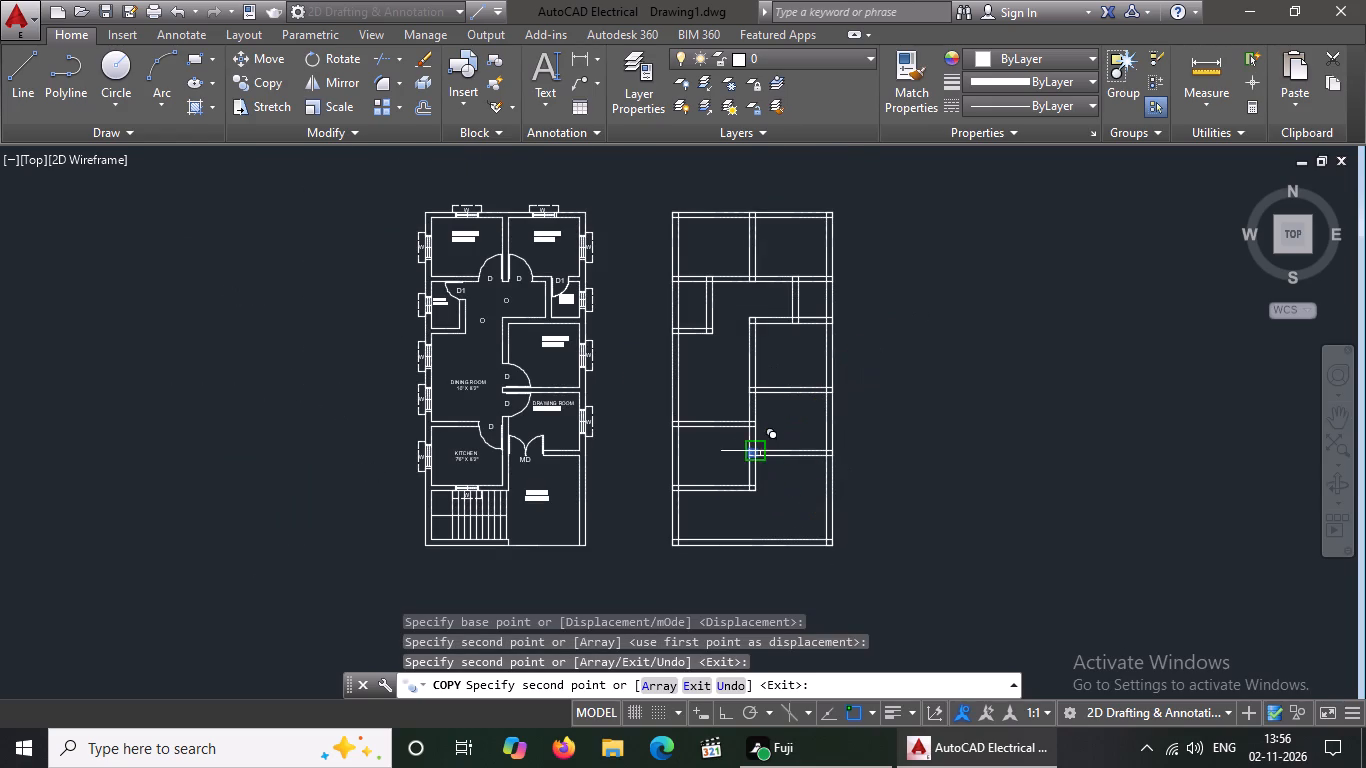
scroll(762, 466, up, 1)
scroll(762, 465, down, 2)
scroll(755, 340, up, 2)
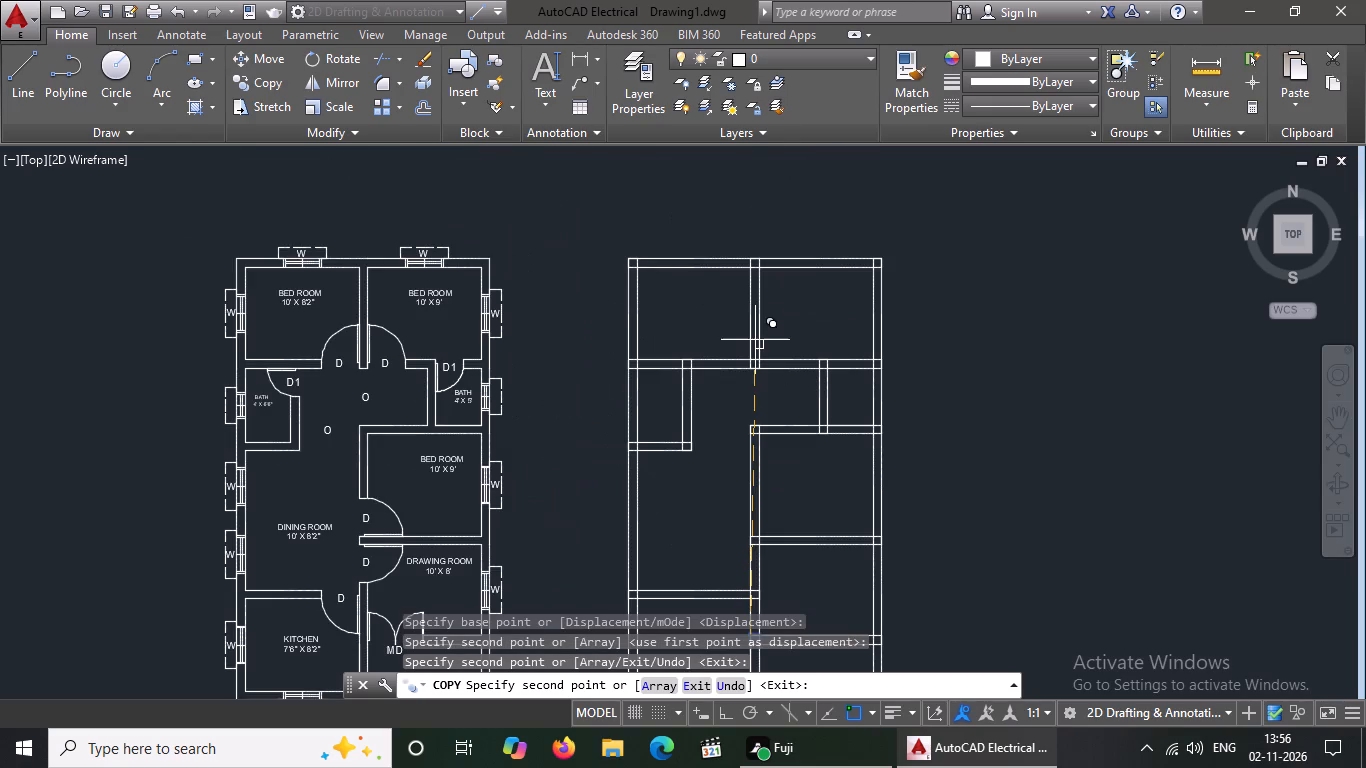
key(Escape)
key(Escape)
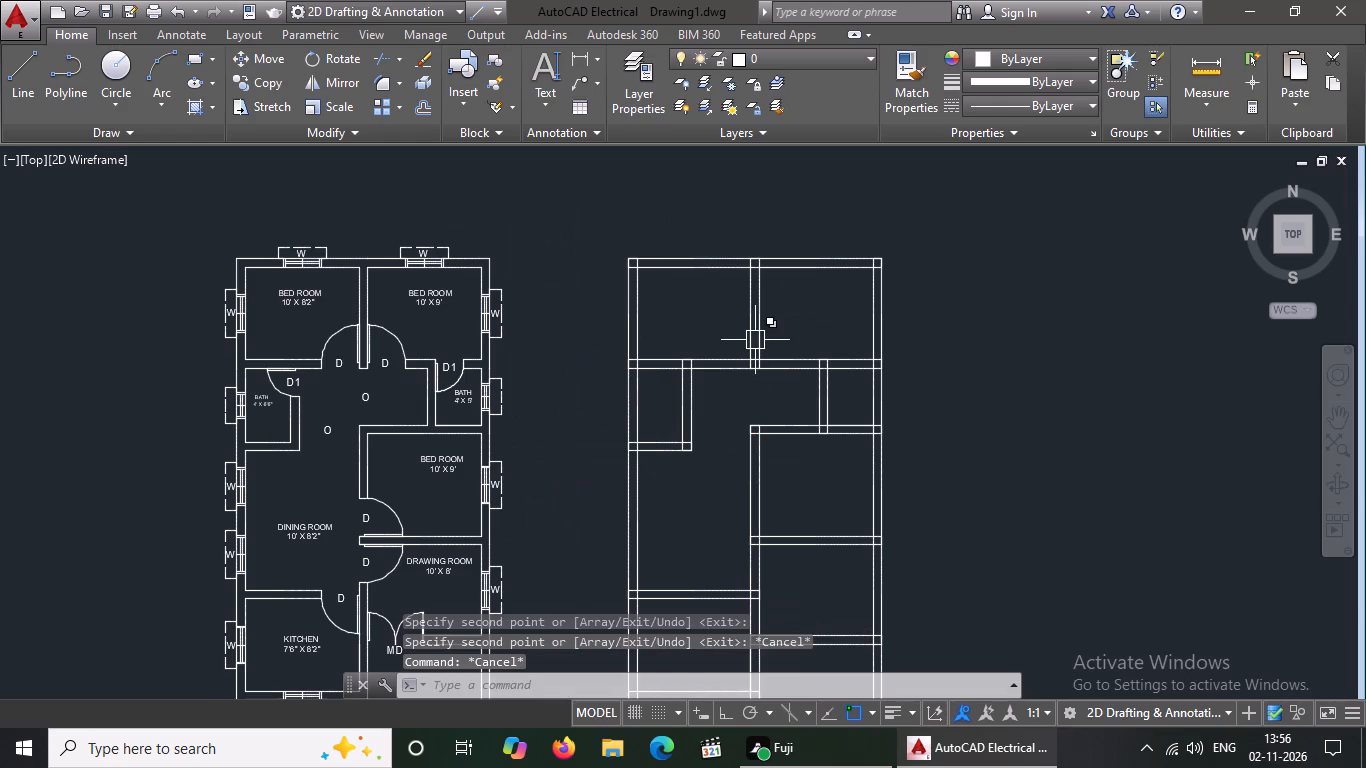
Draw two crossing diagonal lines corner to corner in the square at the stripped plan's upper-left corner.
scroll(668, 240, up, 5)
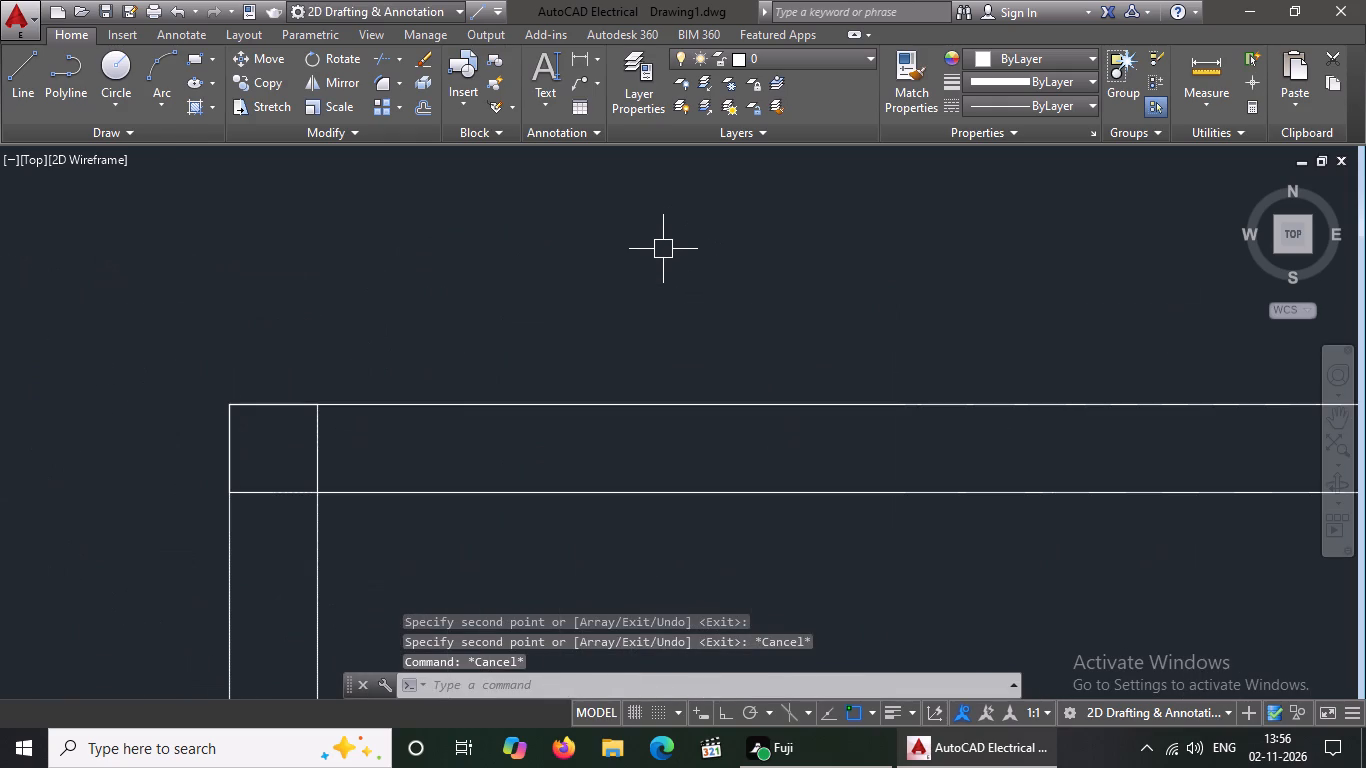
key(l)
key(Return)
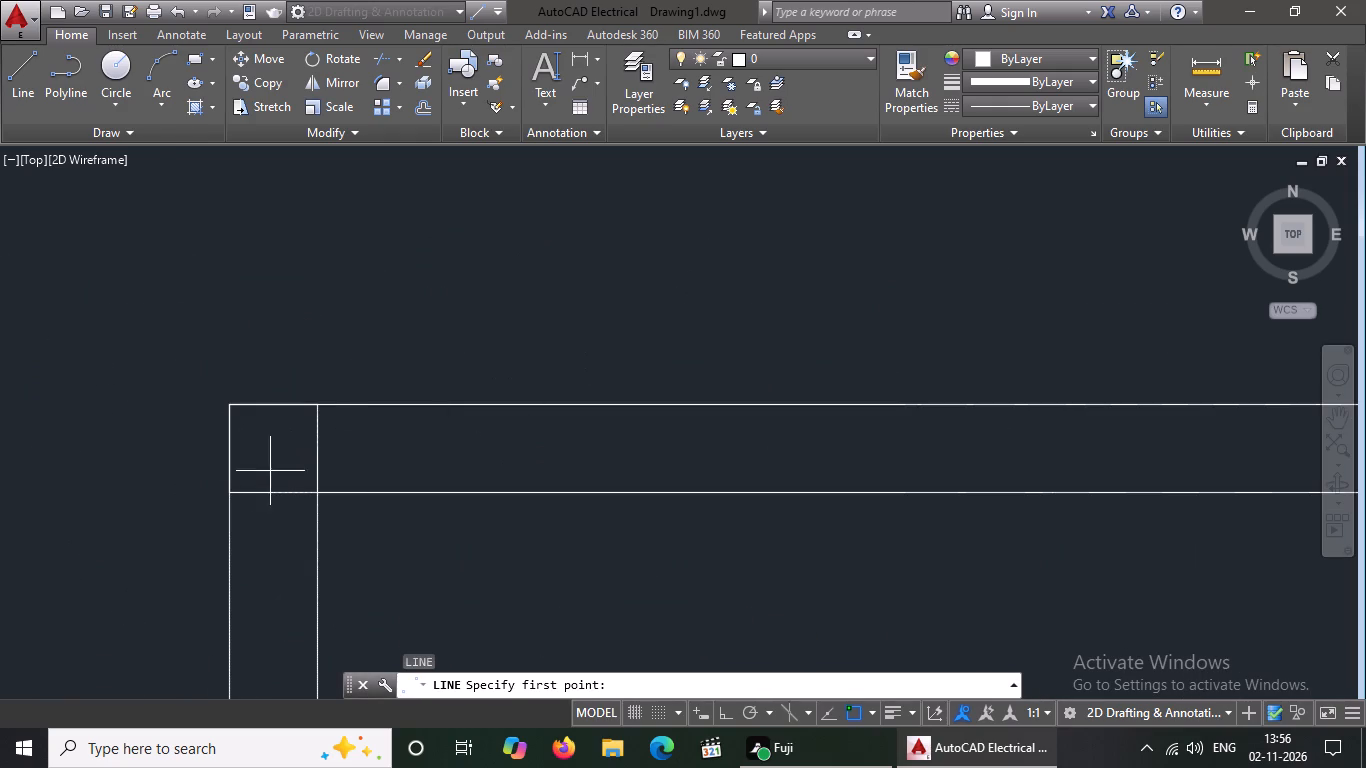
click(225, 492)
click(318, 407)
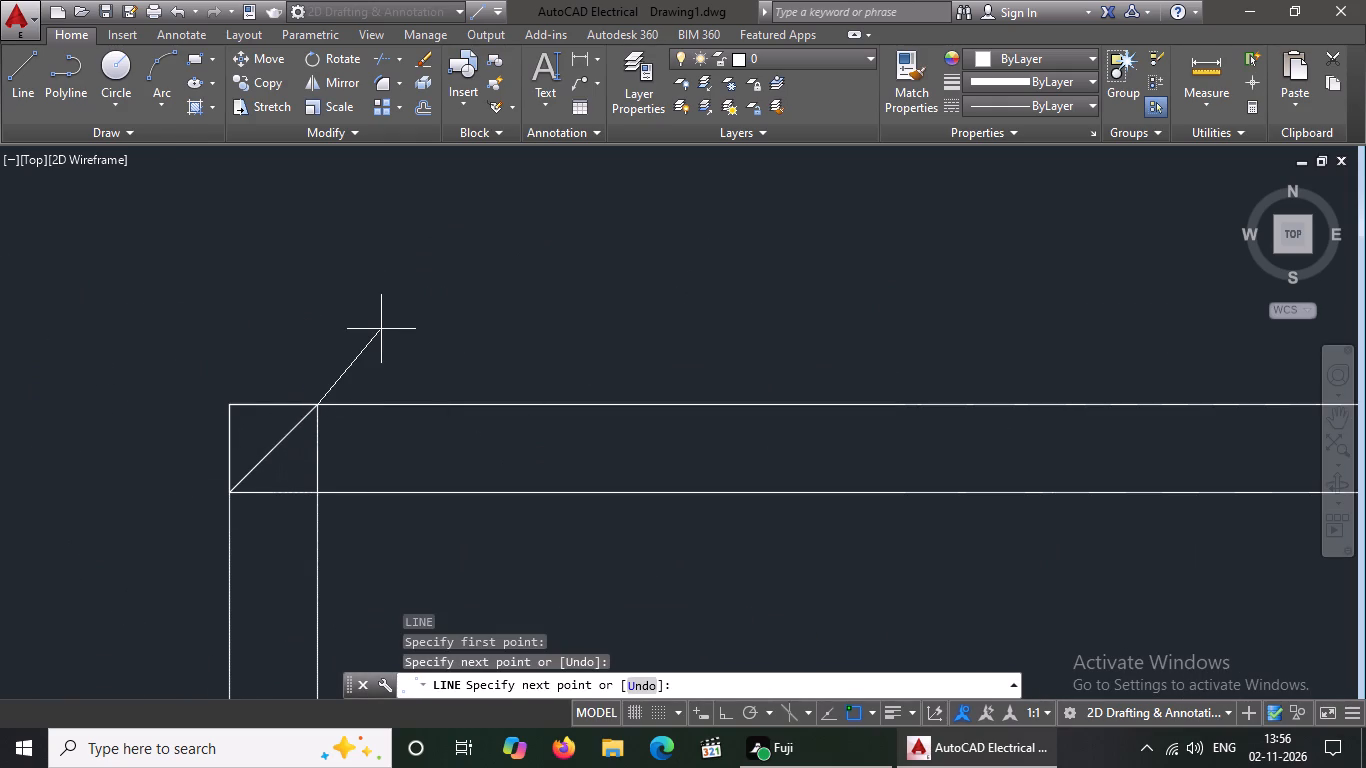
key(Return)
key(l)
key(Return)
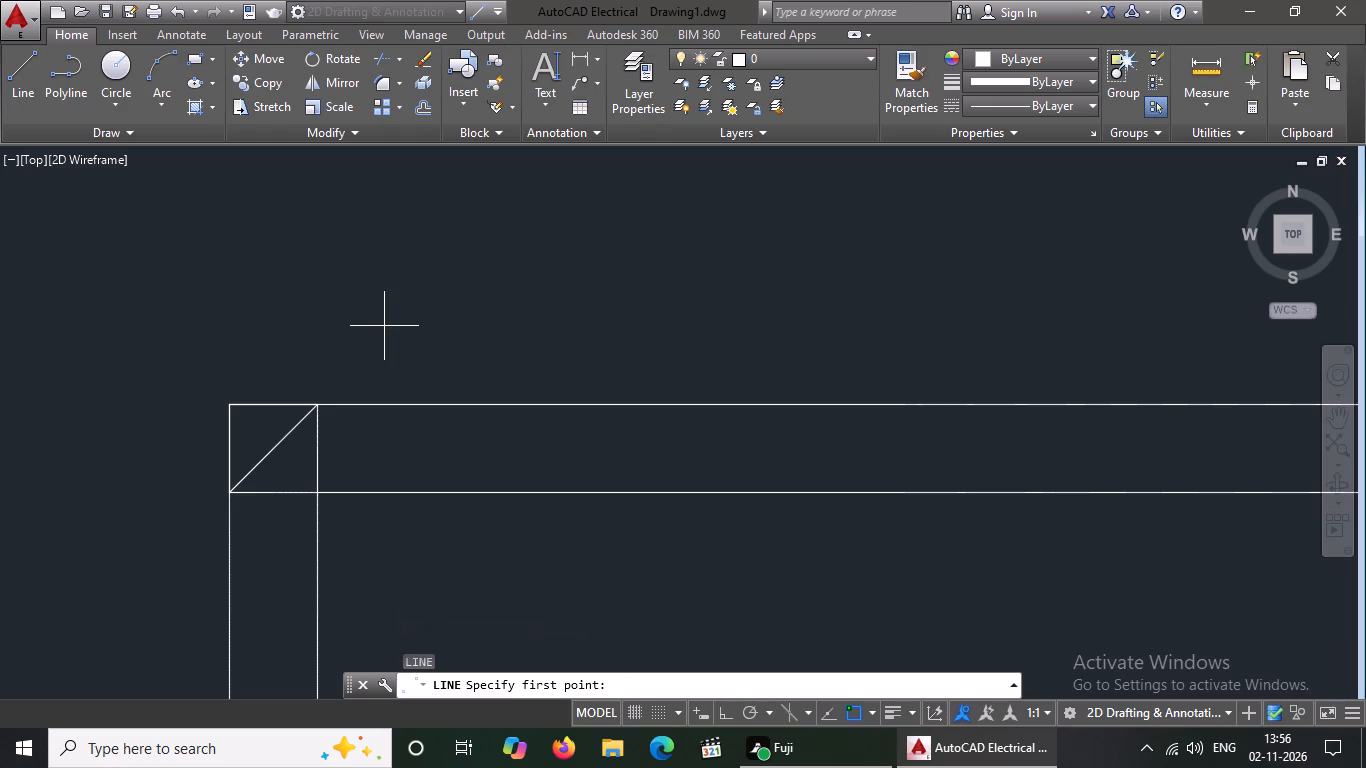
click(229, 402)
click(324, 497)
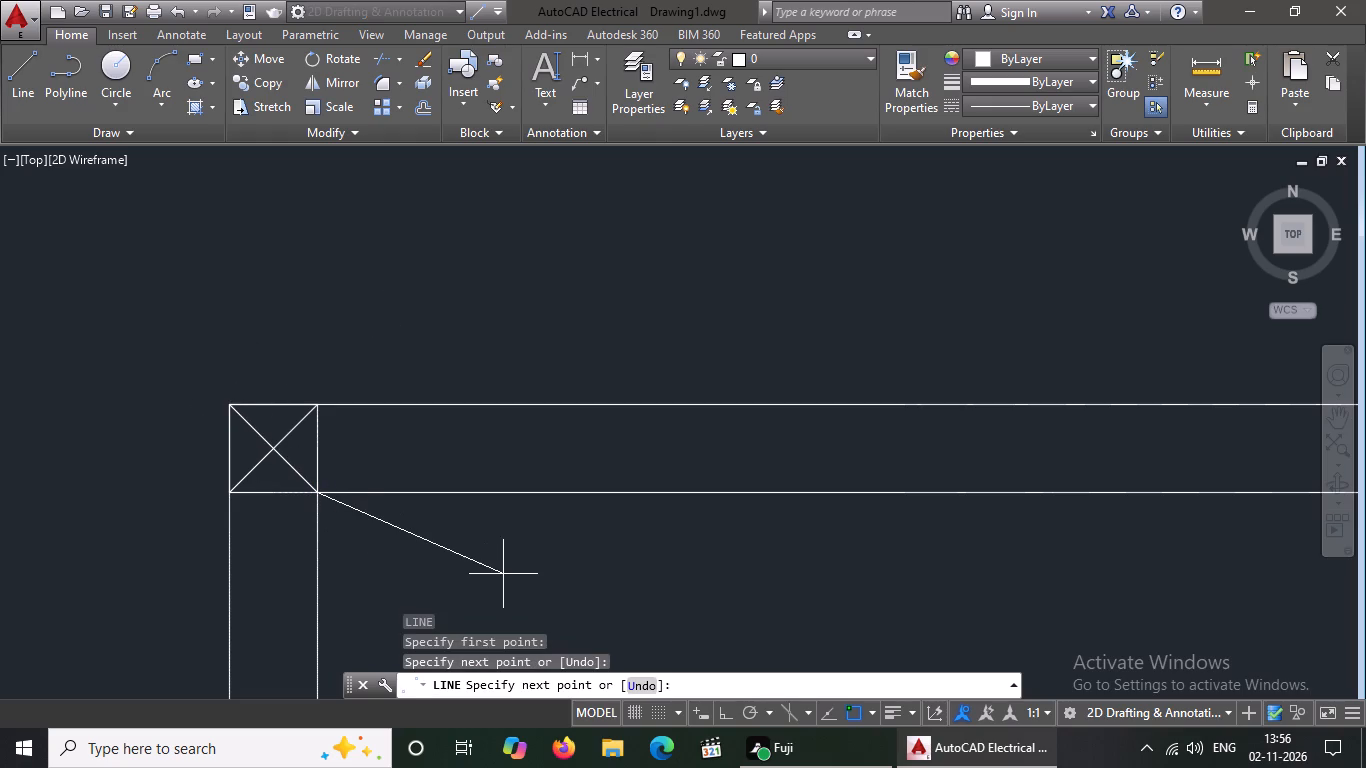
key(Return)
Draw two crossing diagonal lines in the square where the top outer wall meets the partition between the two upper bedrooms.
key(l)
key(Return)
scroll(271, 381, down, 1)
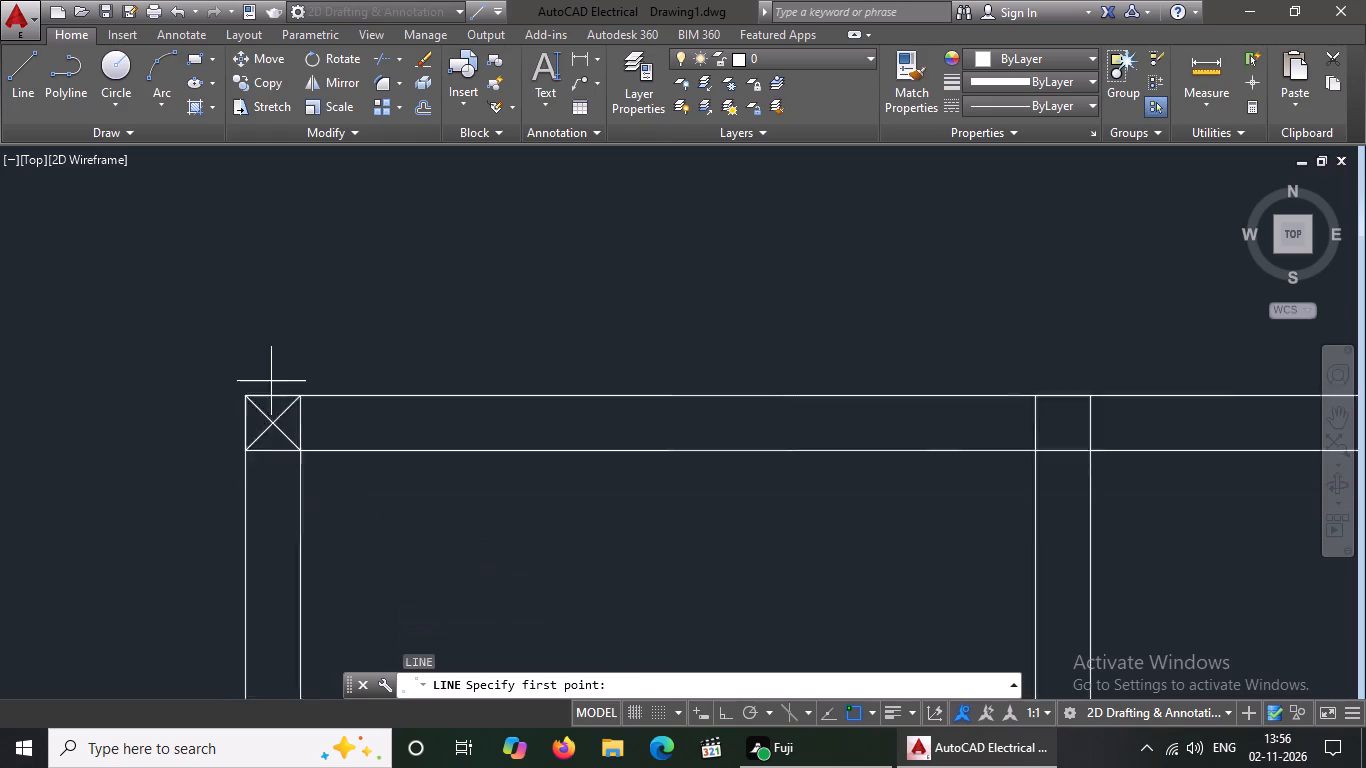
scroll(271, 381, down, 2)
scroll(590, 381, up, 3)
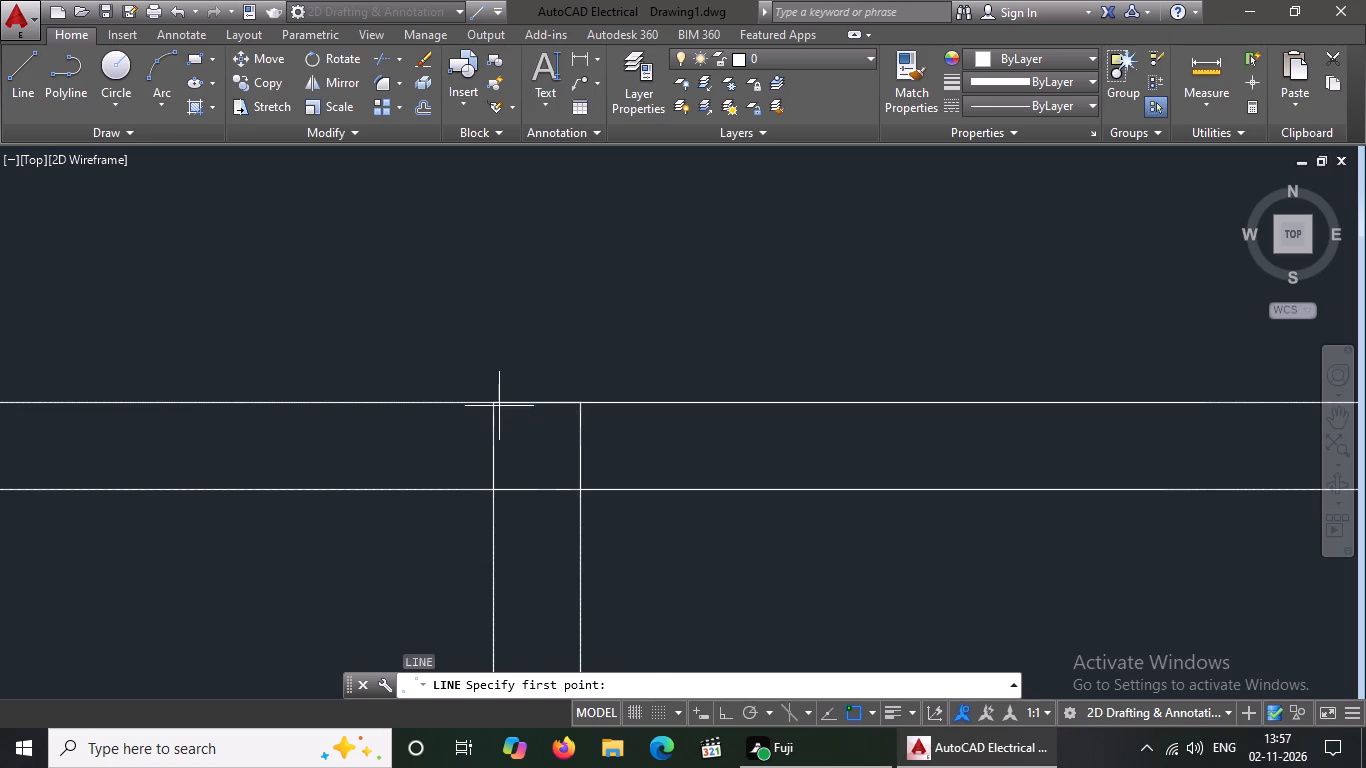
click(496, 403)
click(586, 494)
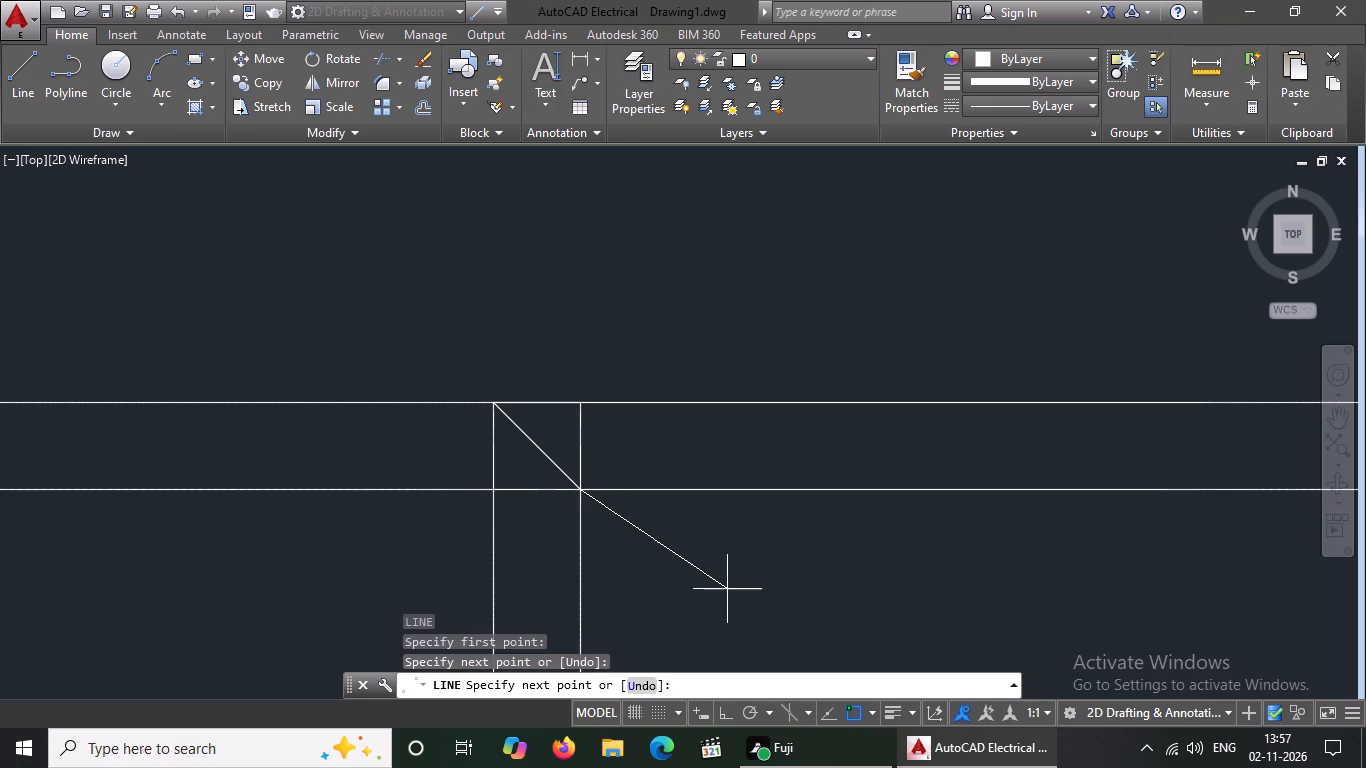
key(Return)
key(l)
key(Return)
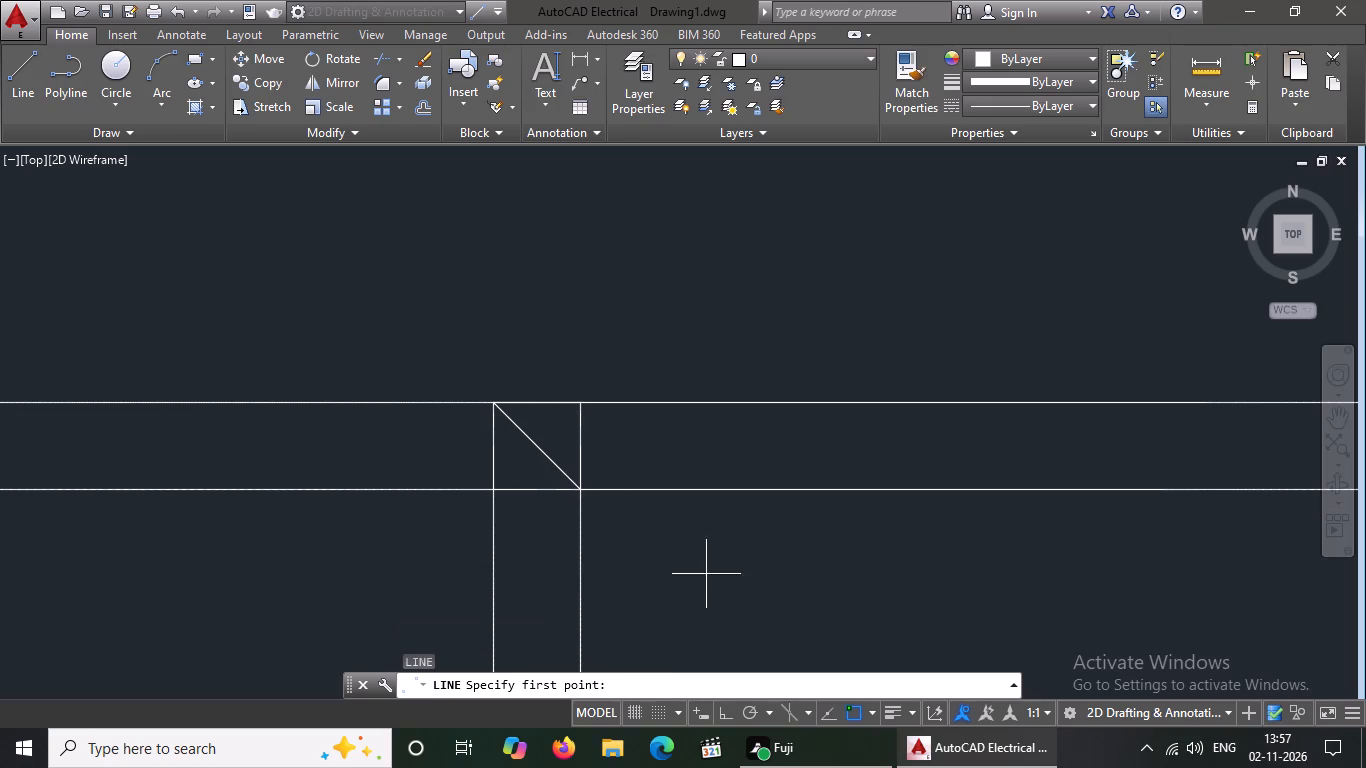
click(485, 496)
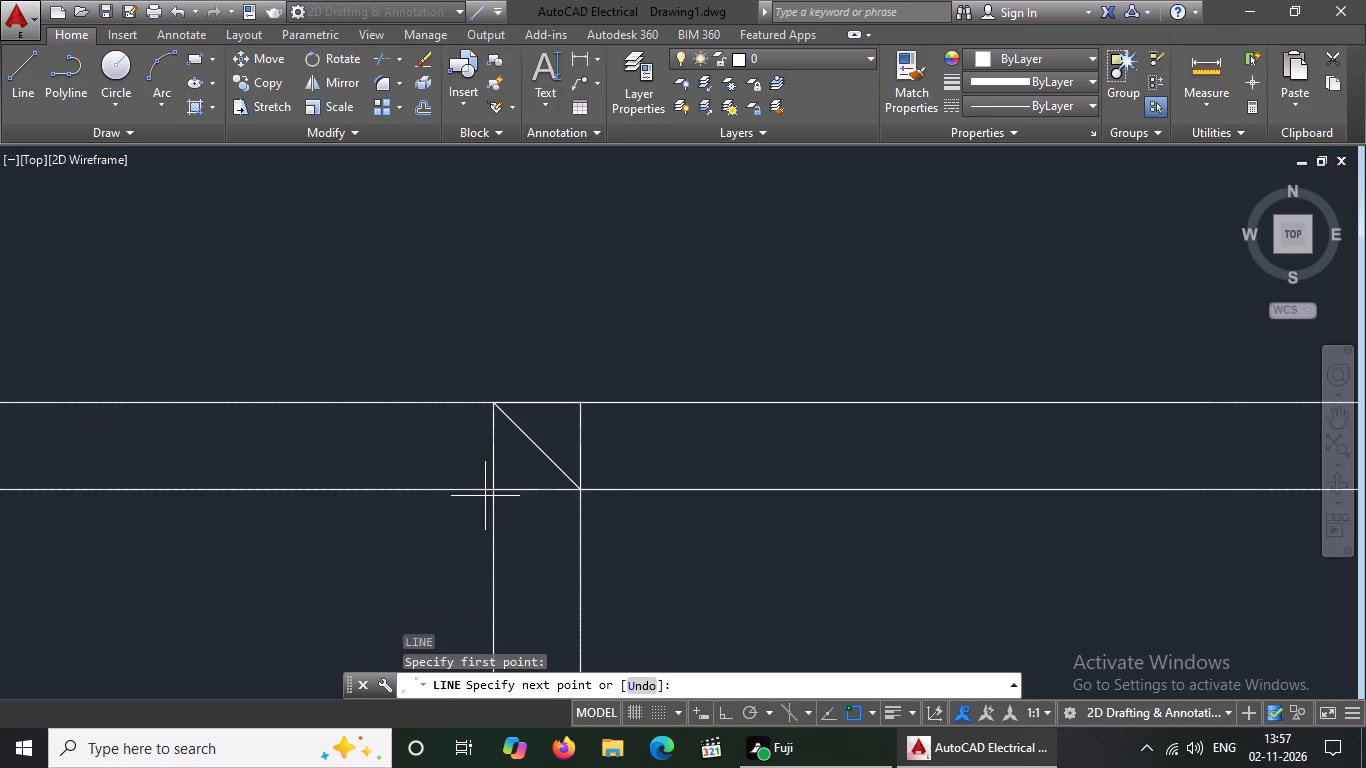
click(581, 404)
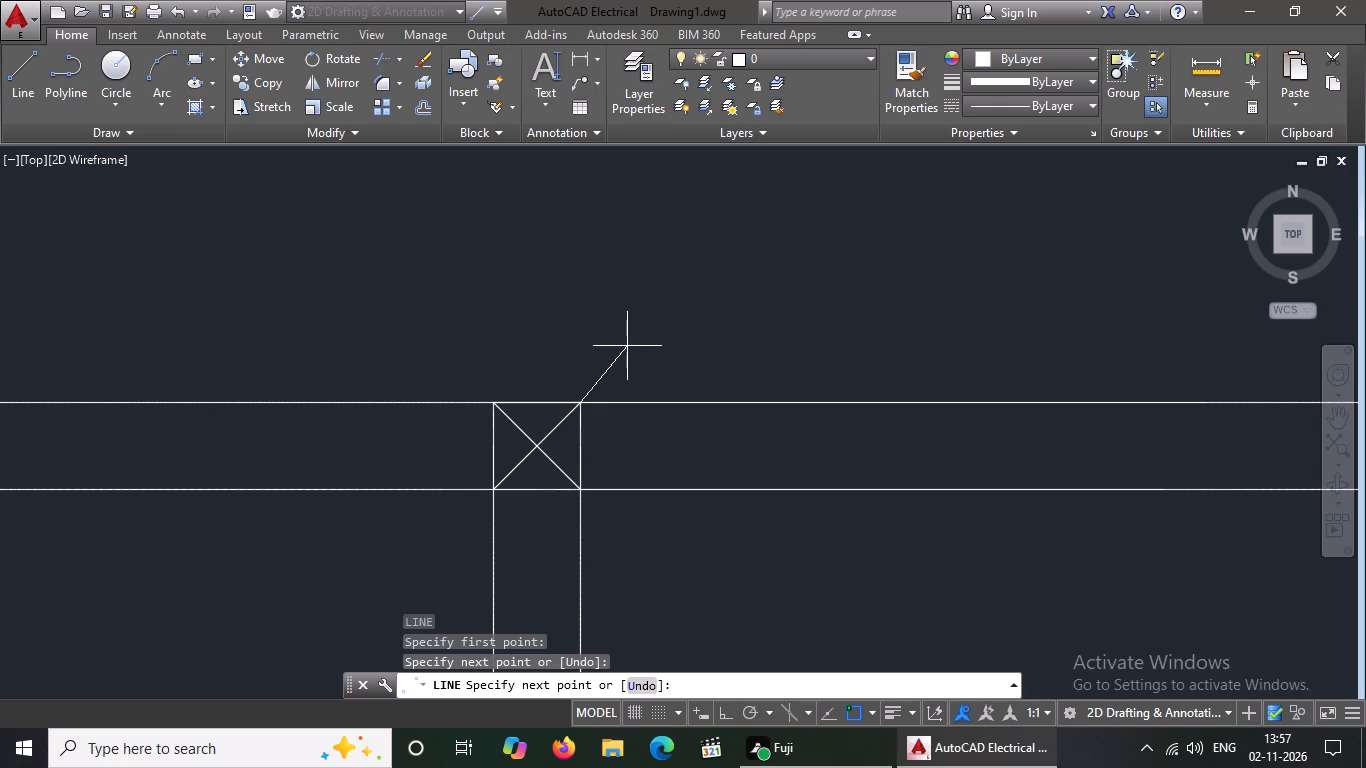
key(Return)
Draw two crossing diagonal lines corner to corner in the square at the stripped plan's upper-right corner.
key(l)
key(Return)
scroll(631, 339, down, 4)
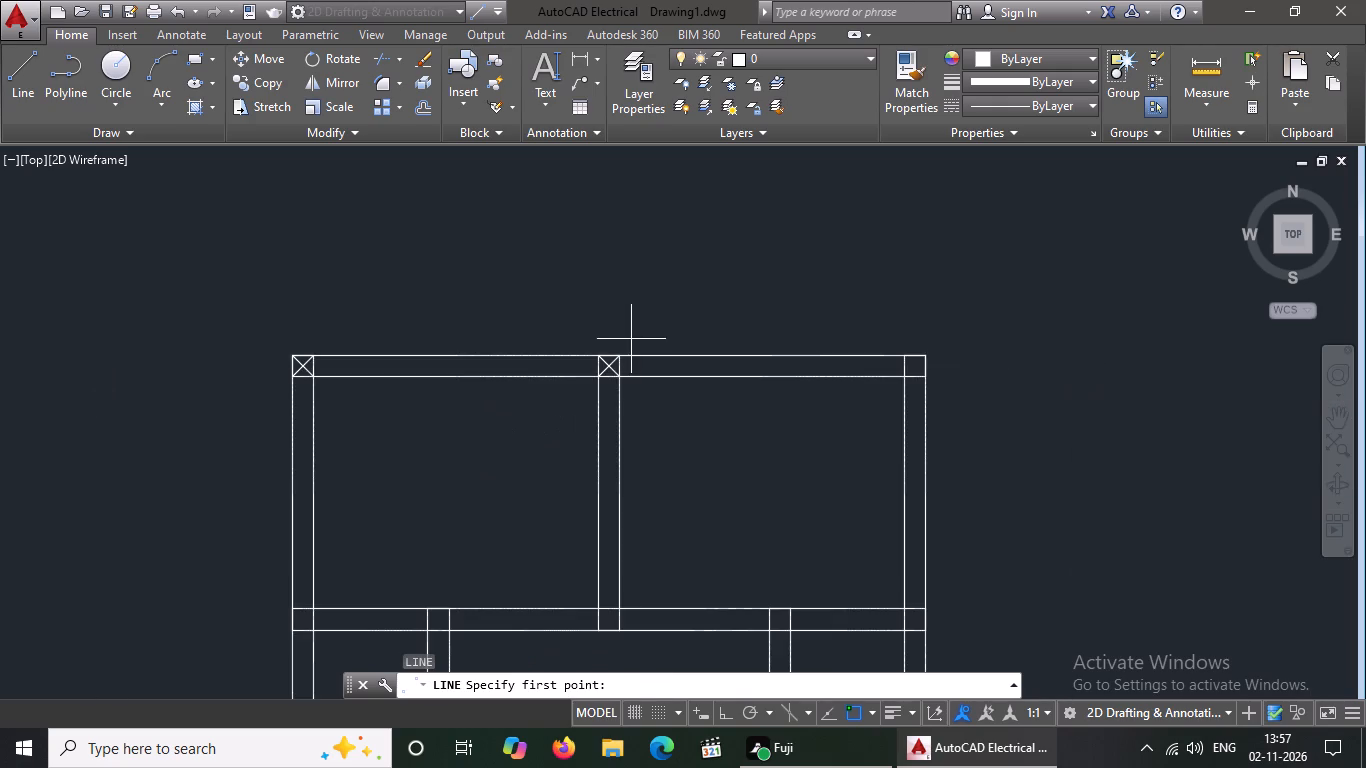
scroll(911, 362, up, 1)
click(893, 388)
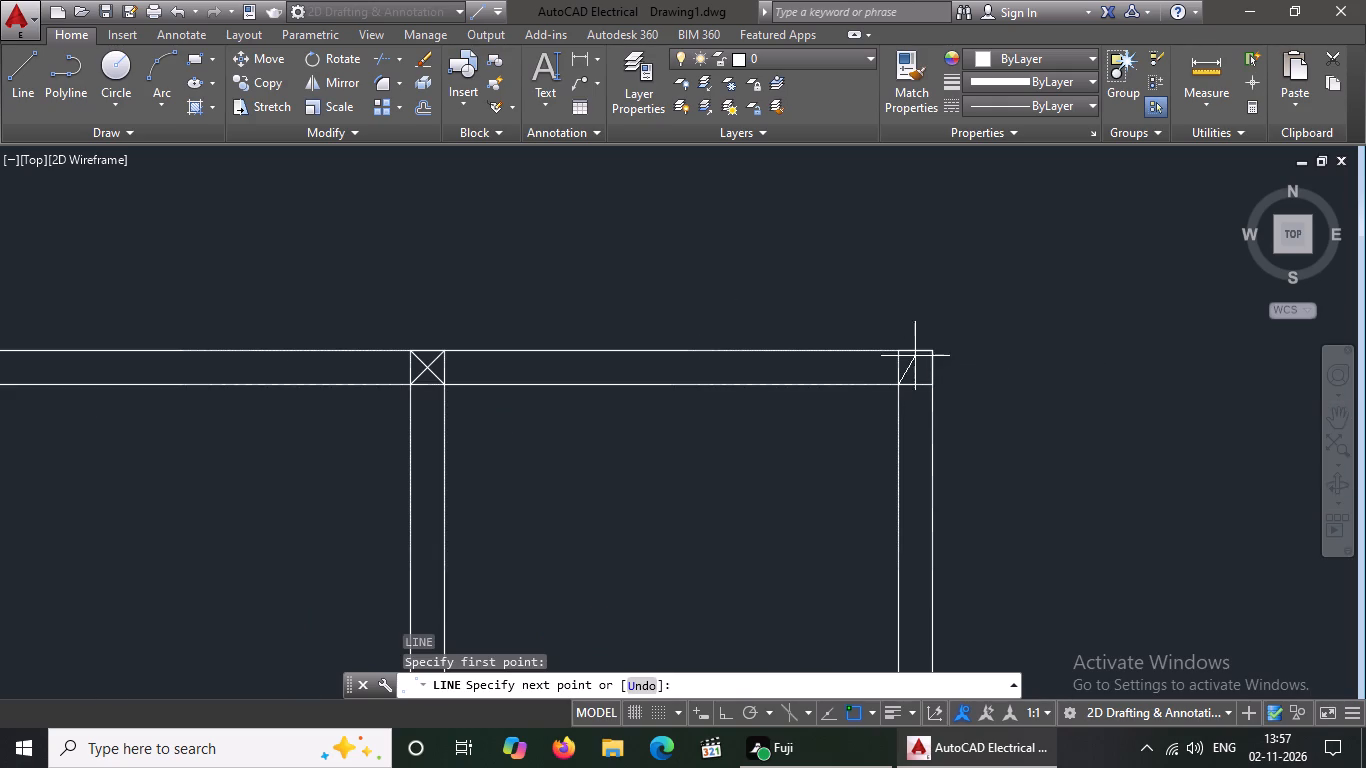
click(935, 350)
key(Return)
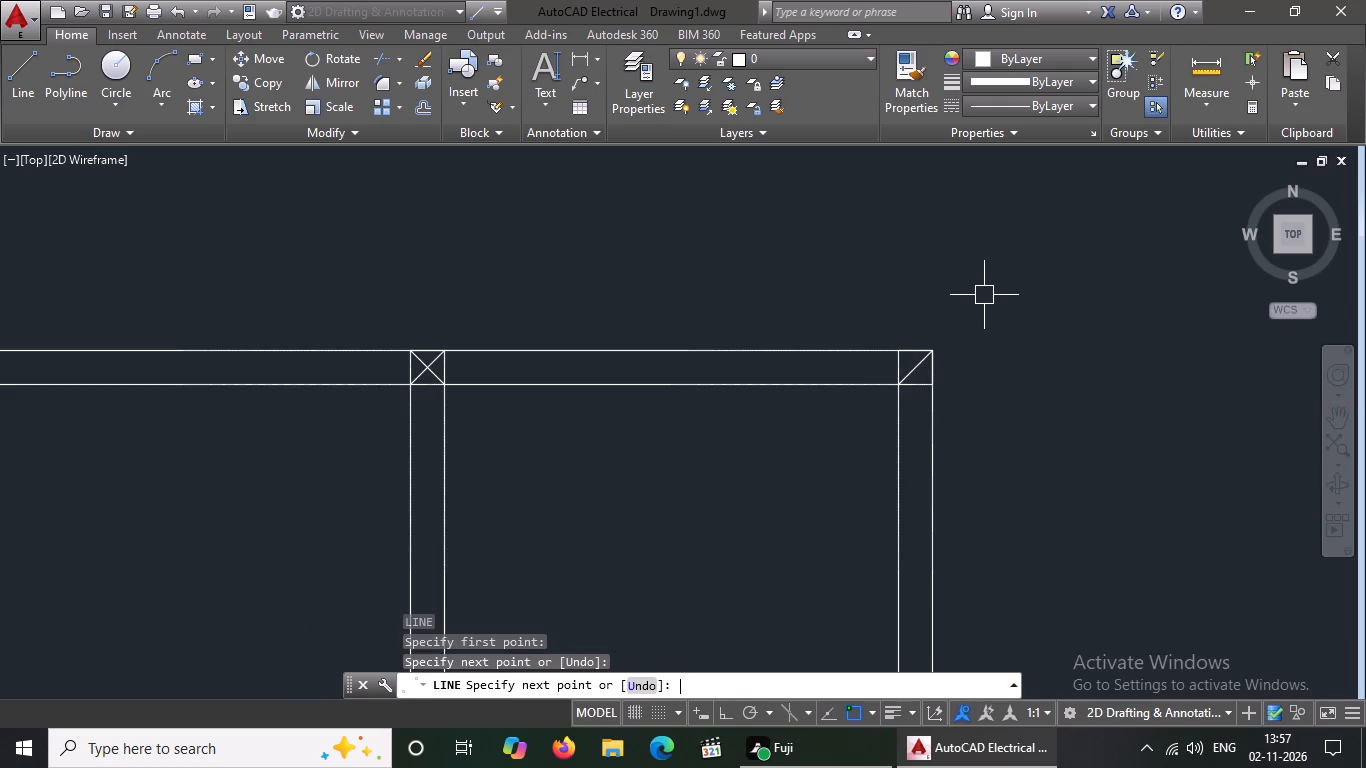
key(l)
key(Return)
scroll(953, 370, up, 1)
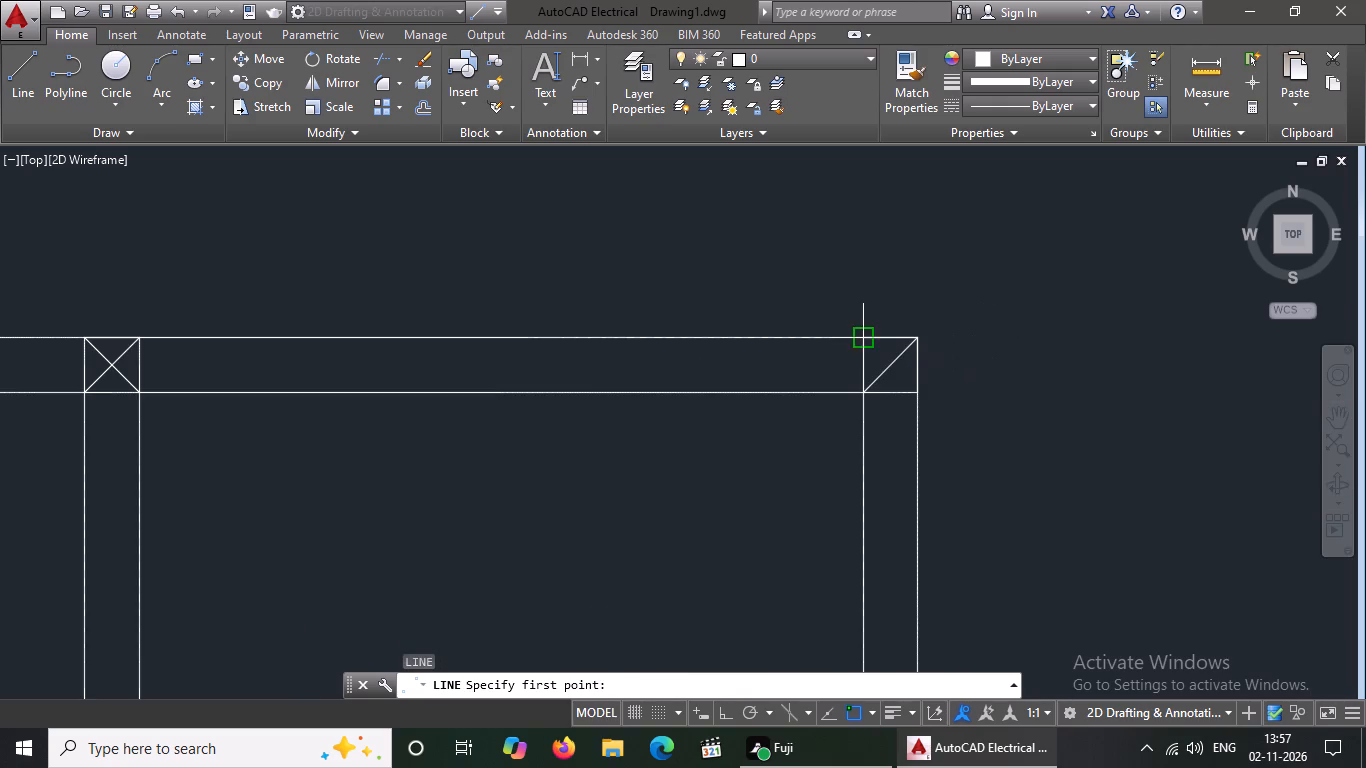
click(868, 342)
drag(920, 395, 939, 399)
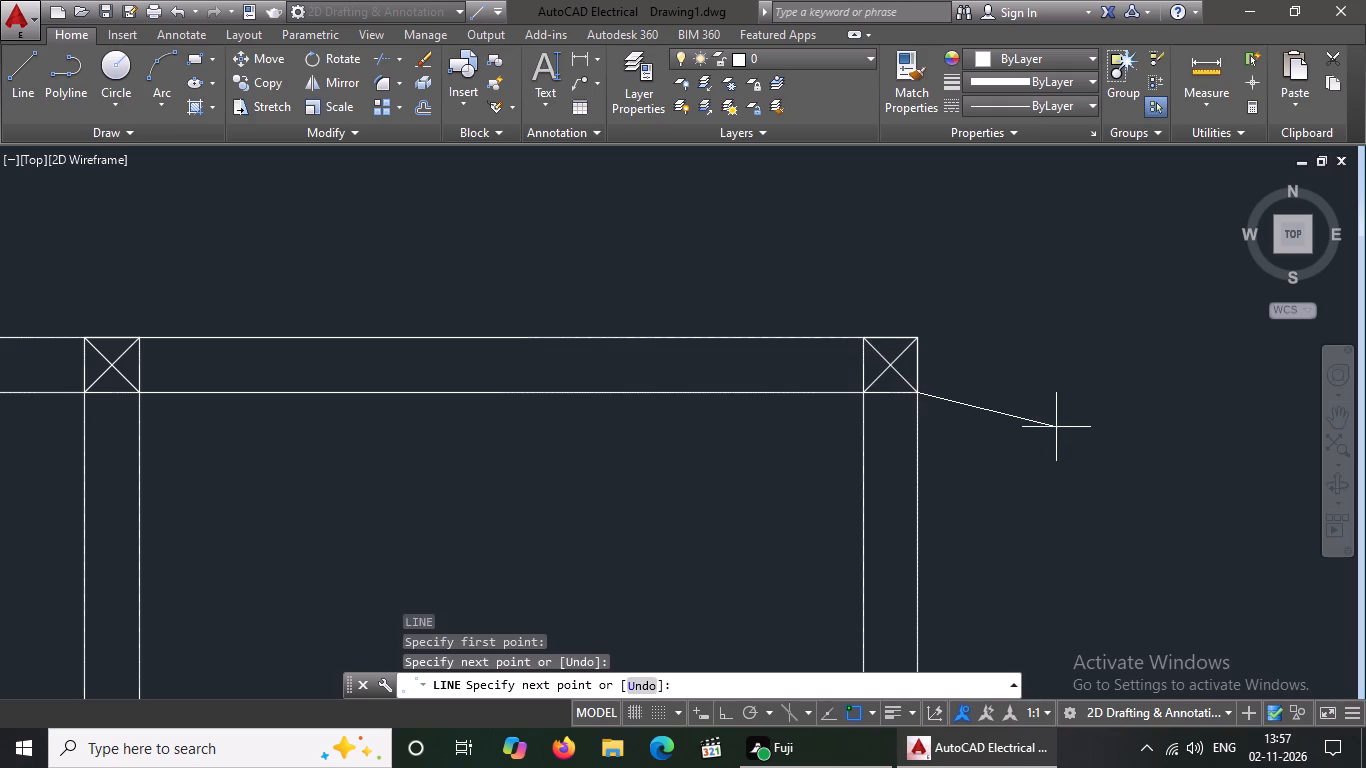
key(Return)
Draw two crossing diagonal lines in the square where the left outer wall meets the cross wall below the upper bedrooms.
key(l)
key(Return)
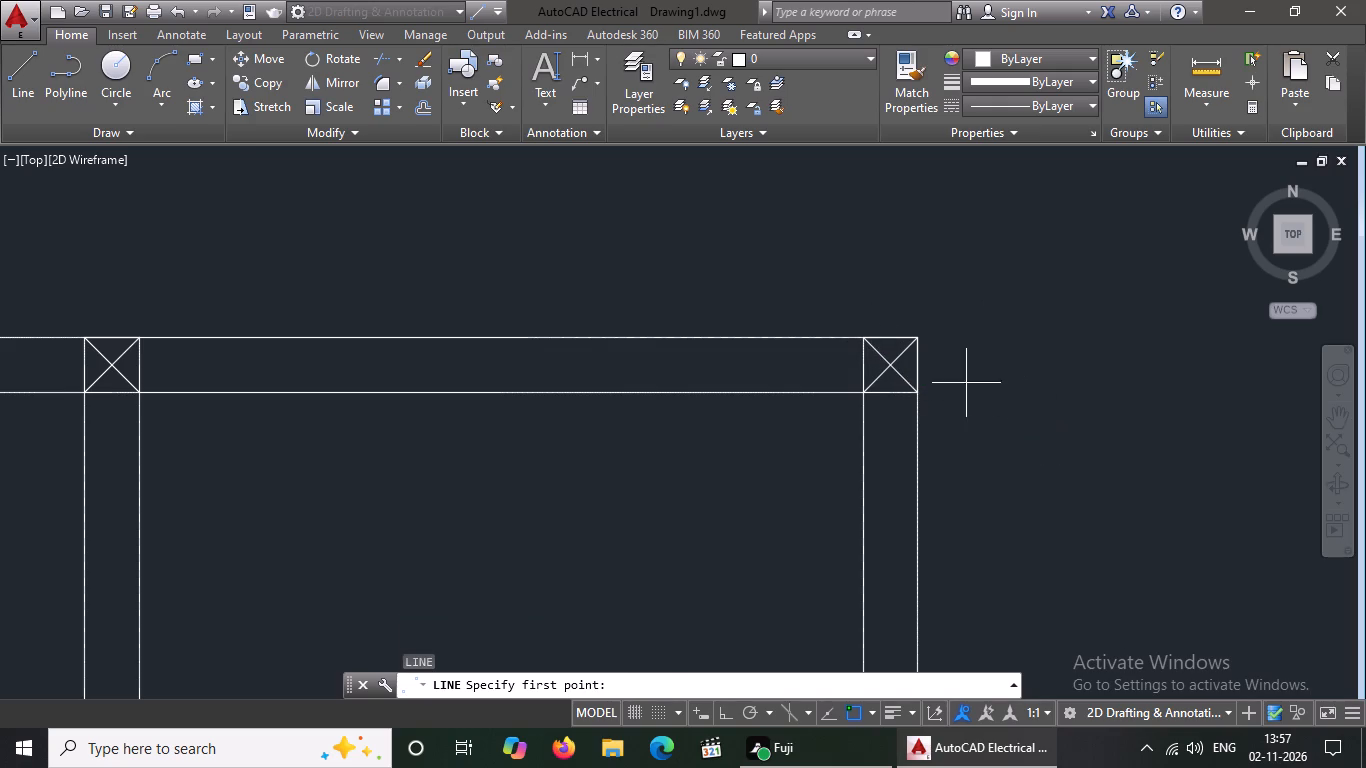
scroll(835, 433, down, 3)
scroll(467, 601, up, 3)
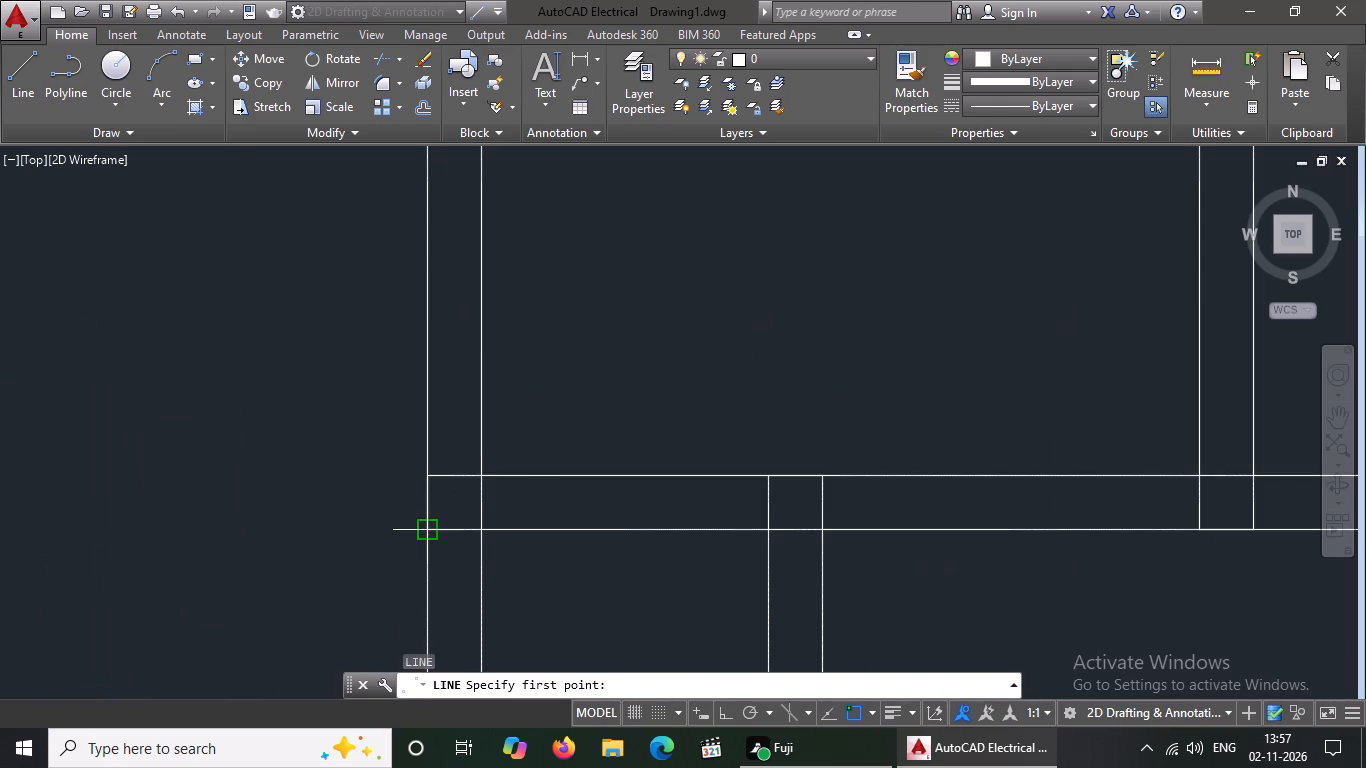
drag(426, 526, 436, 521)
drag(480, 470, 487, 458)
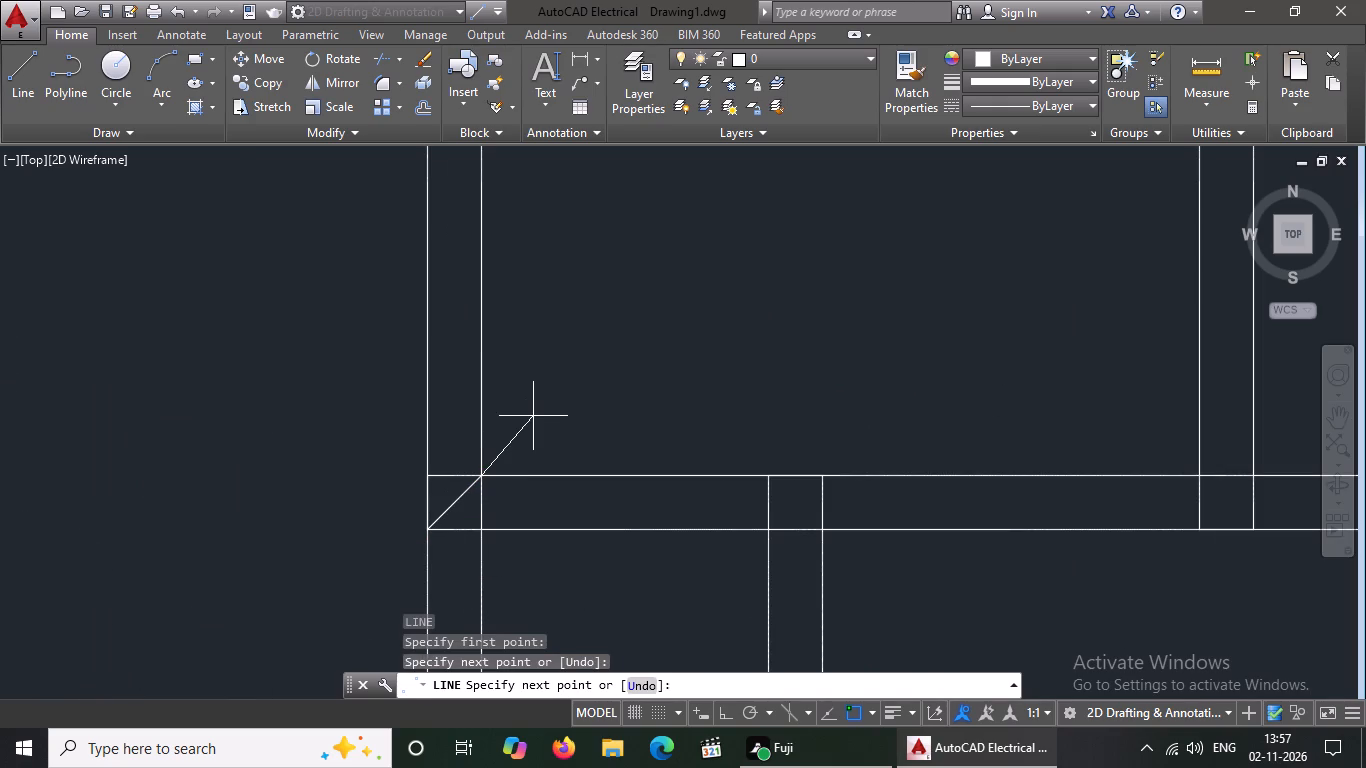
key(Return)
key(l)
key(Return)
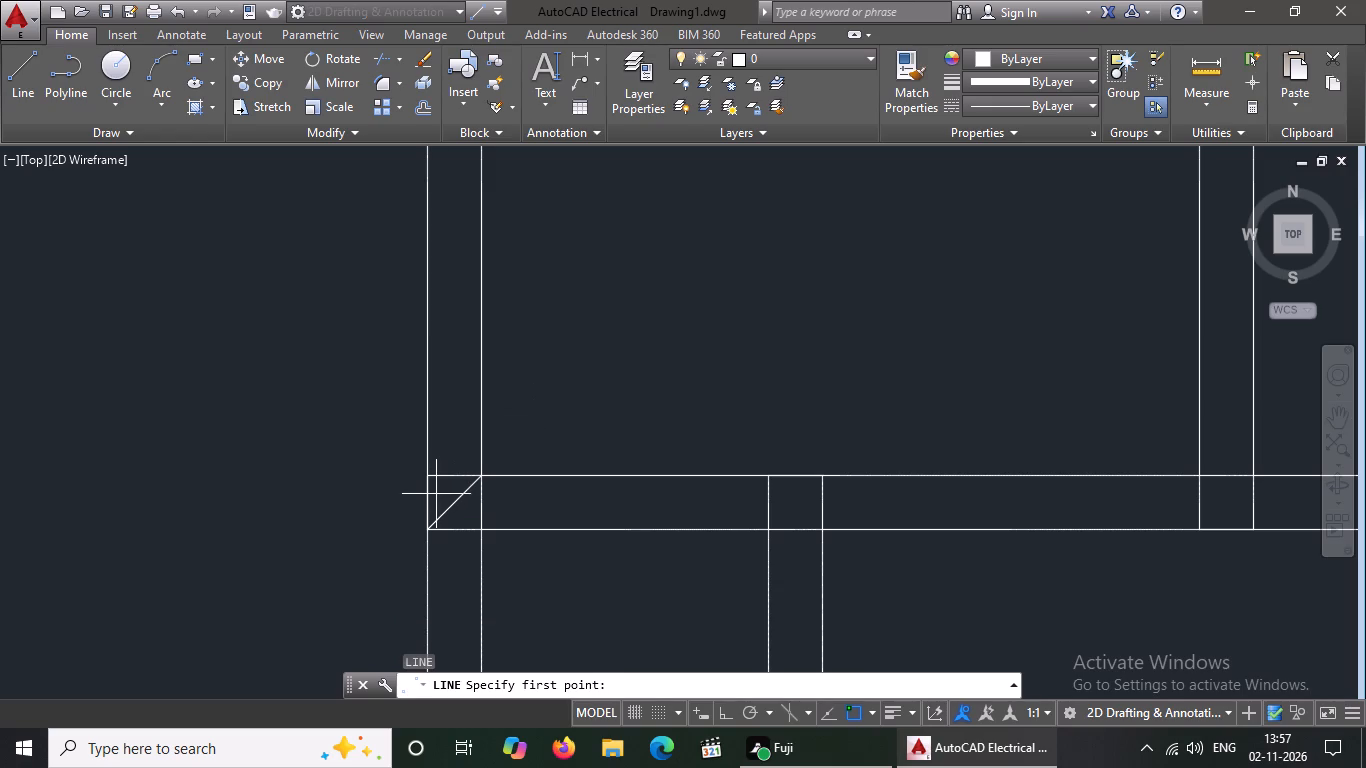
click(426, 479)
drag(477, 529, 490, 545)
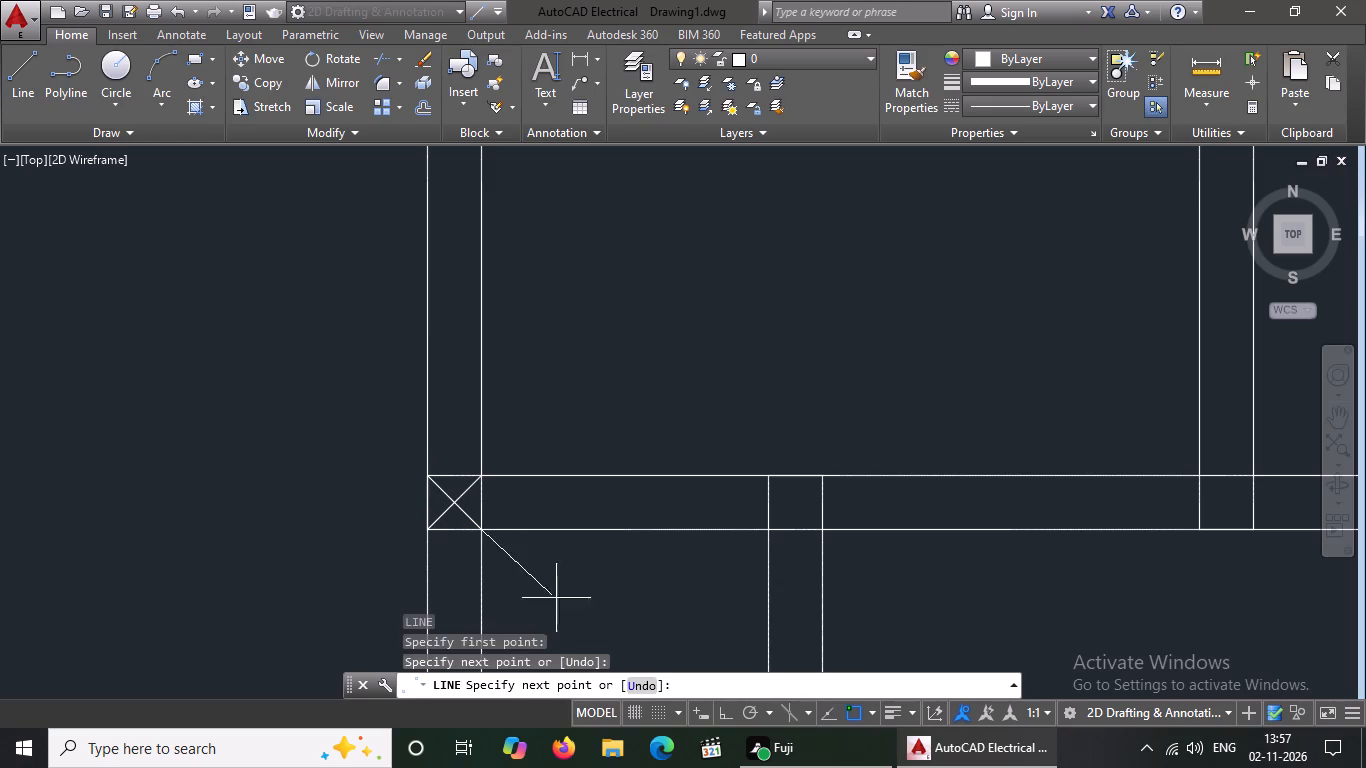
key(Return)
Draw two crossing diagonal lines in the square where the left bath's inner wall meets the cross wall below the upper bedrooms.
key(l)
key(Return)
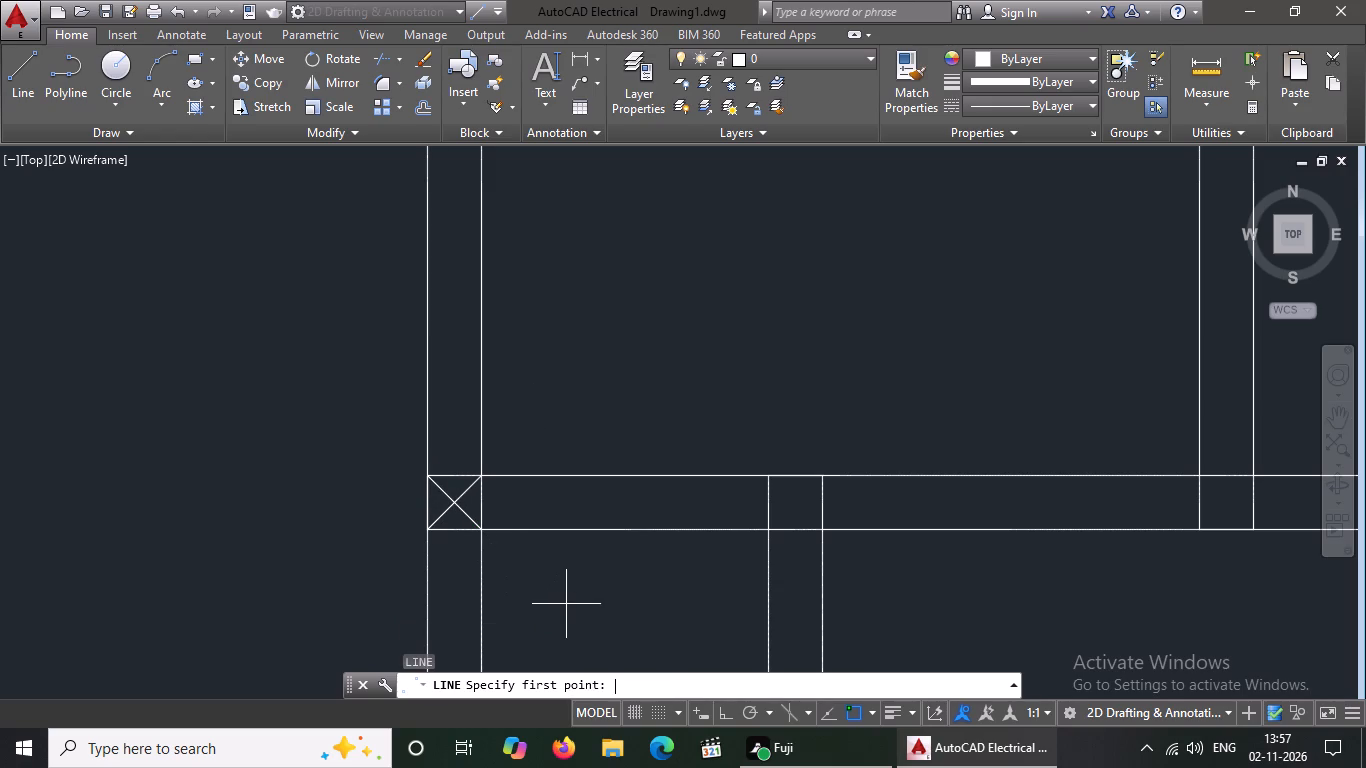
click(763, 527)
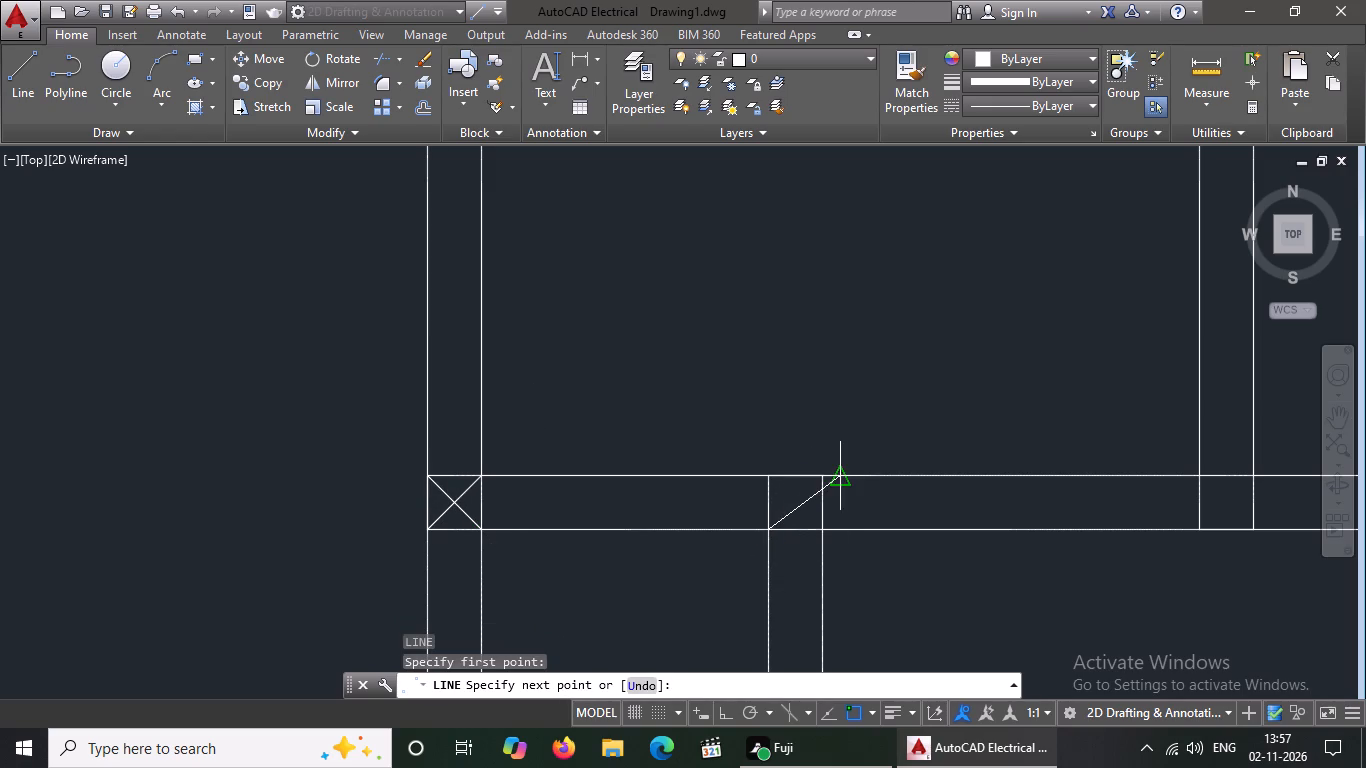
click(815, 481)
key(Return)
key(l)
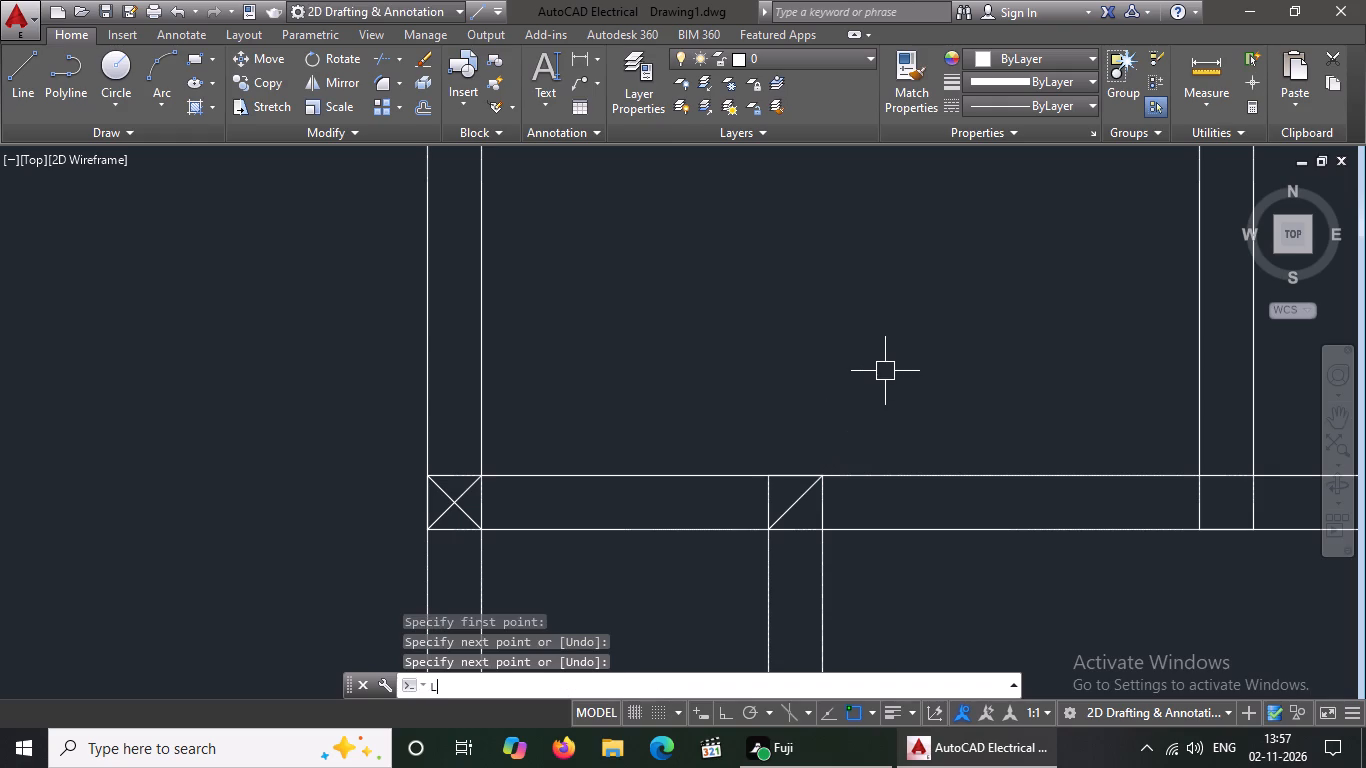
key(Return)
click(774, 478)
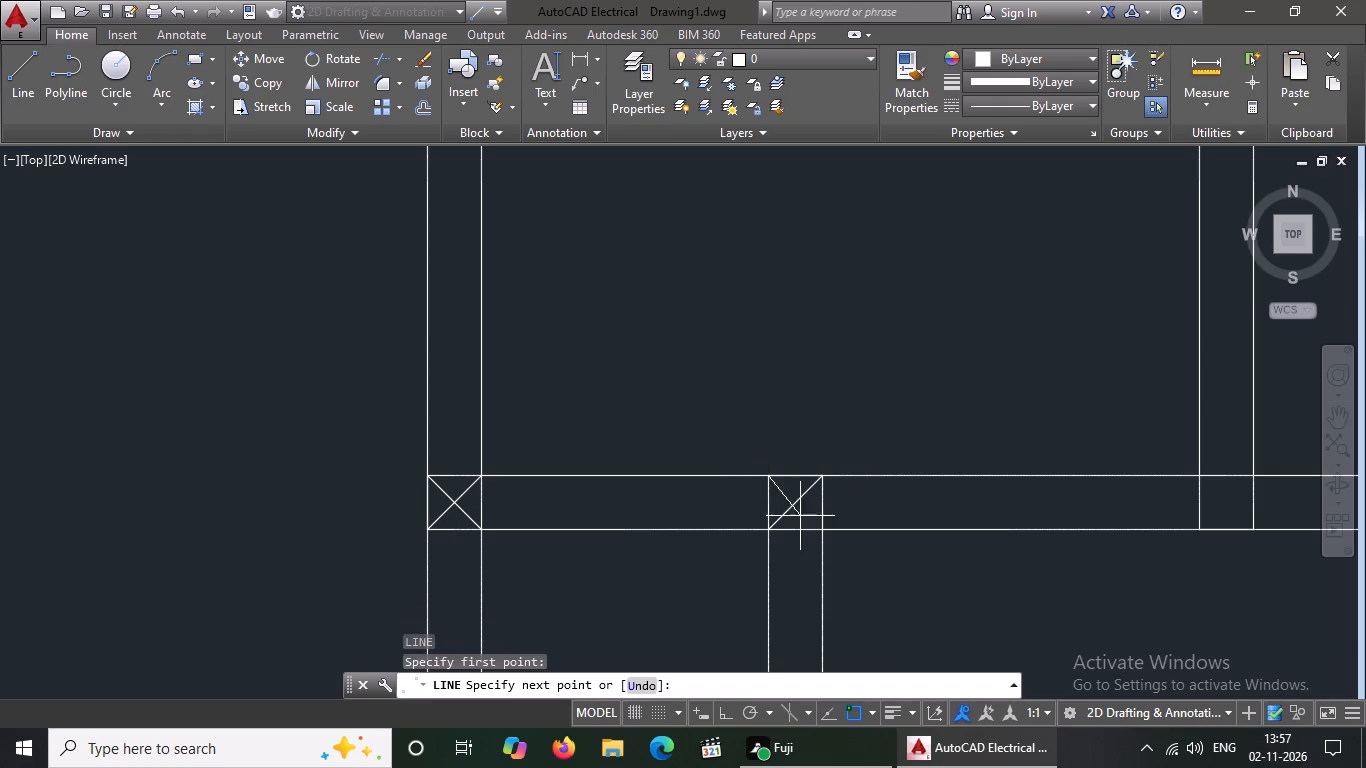
drag(826, 526, 841, 543)
key(Return)
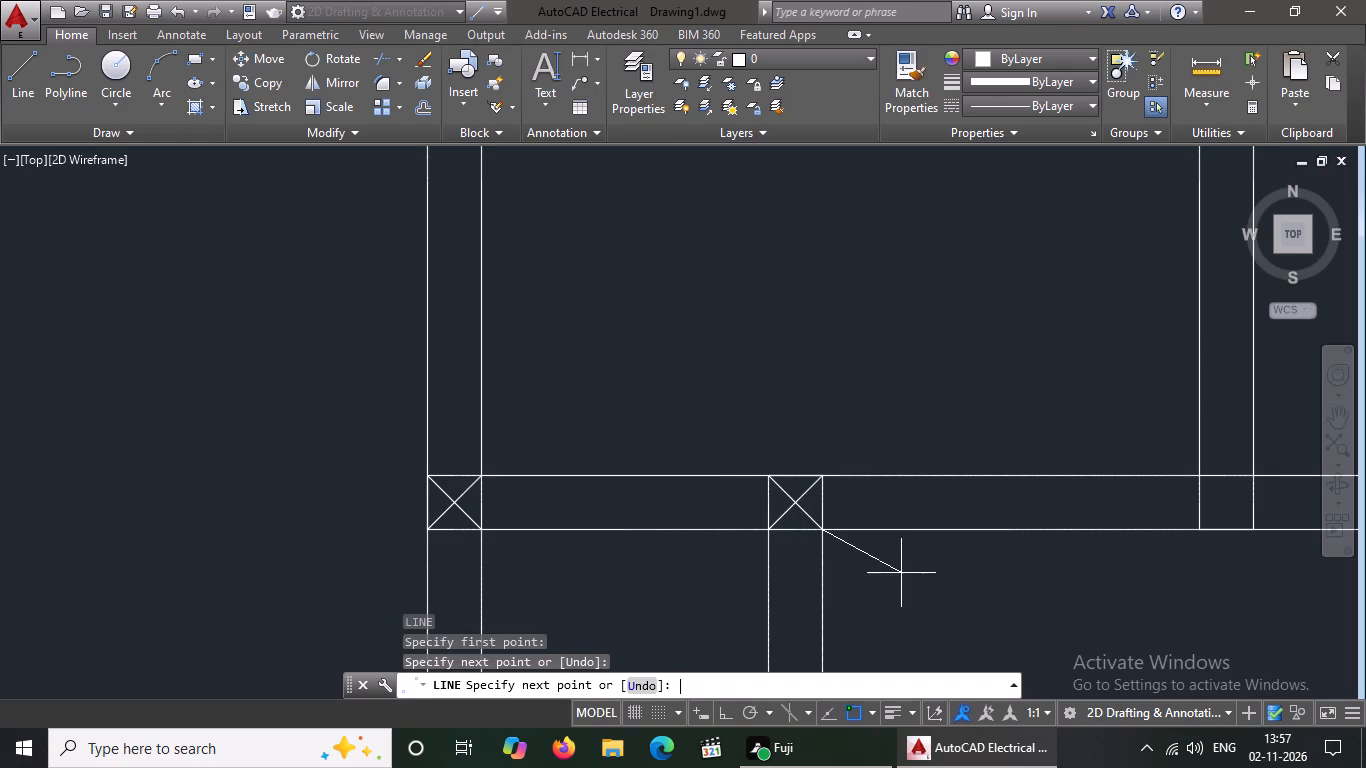
Draw two crossing diagonal lines in the square where the partition between the upper bedrooms meets the cross wall below them.
key(l)
key(Return)
scroll(1005, 666, down, 2)
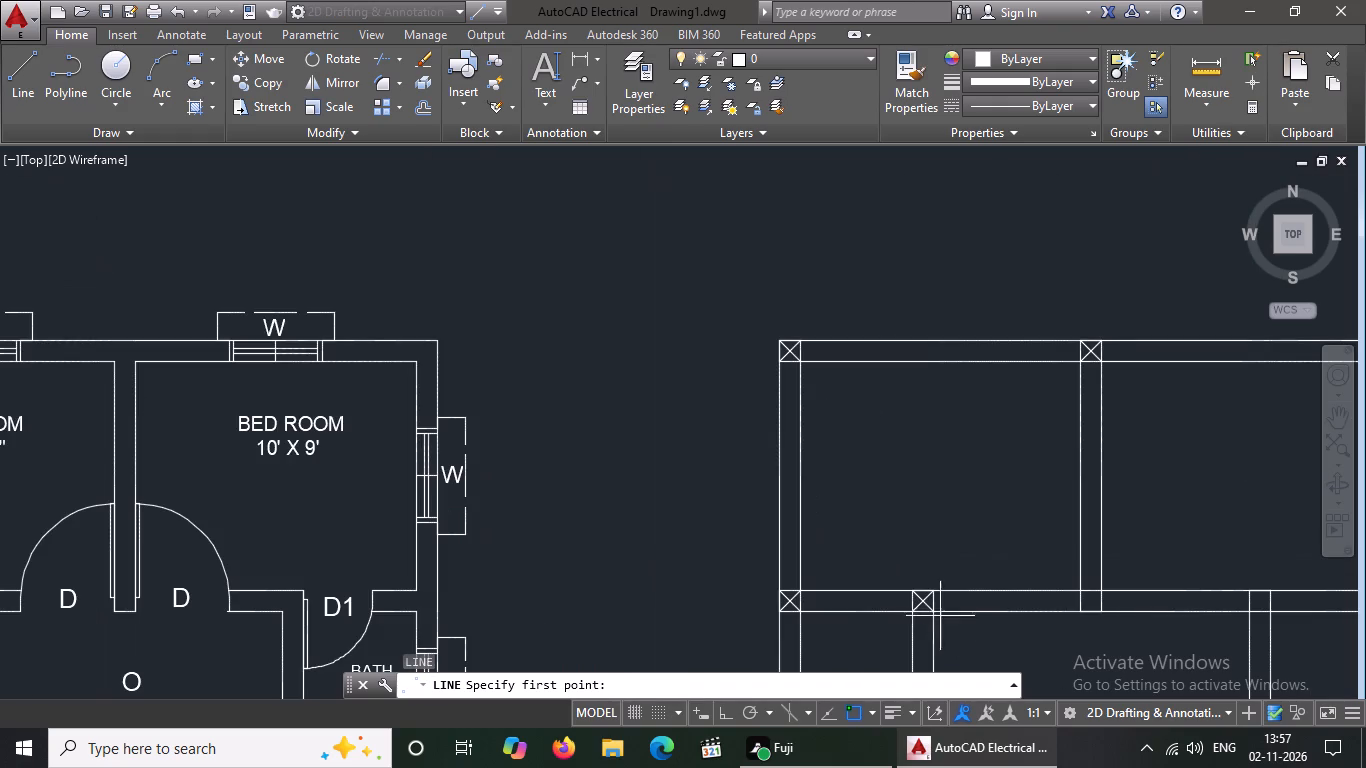
scroll(1123, 616, up, 2)
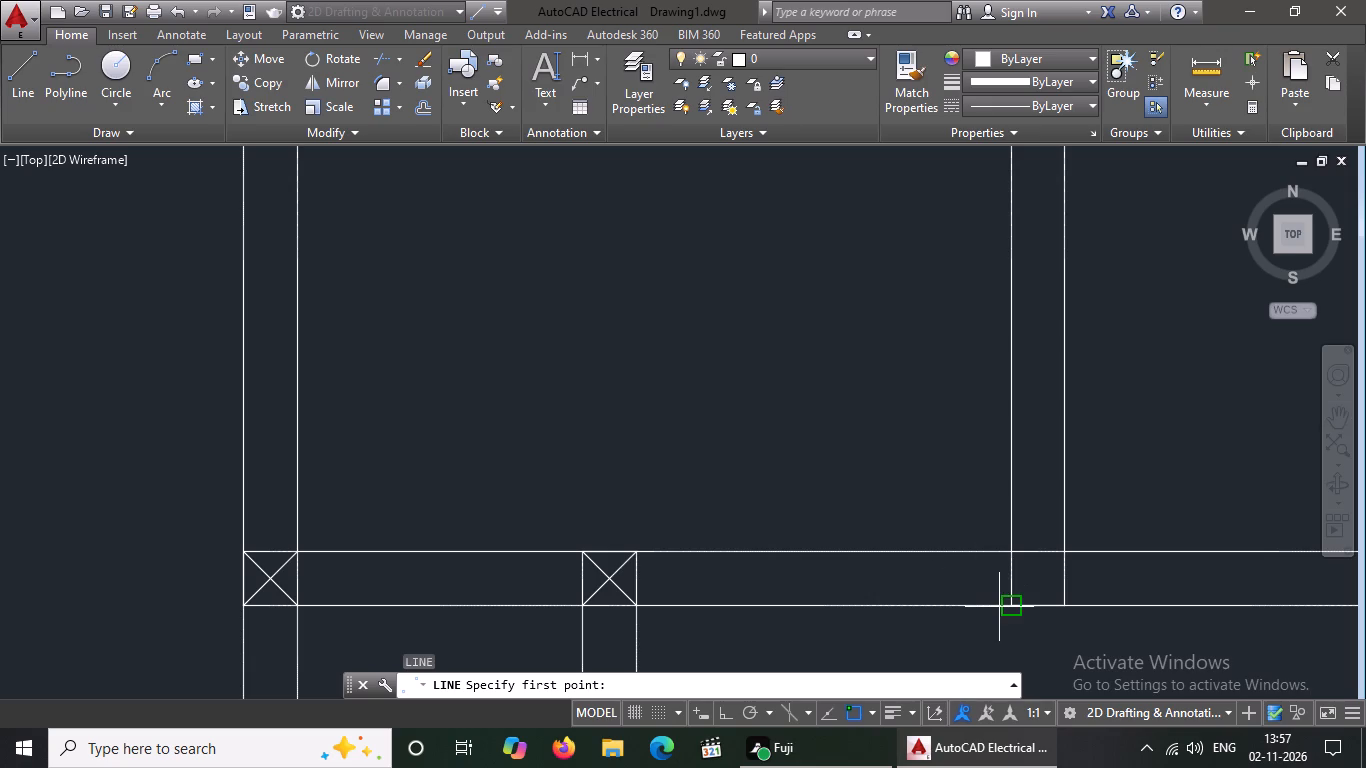
click(1014, 604)
click(1063, 548)
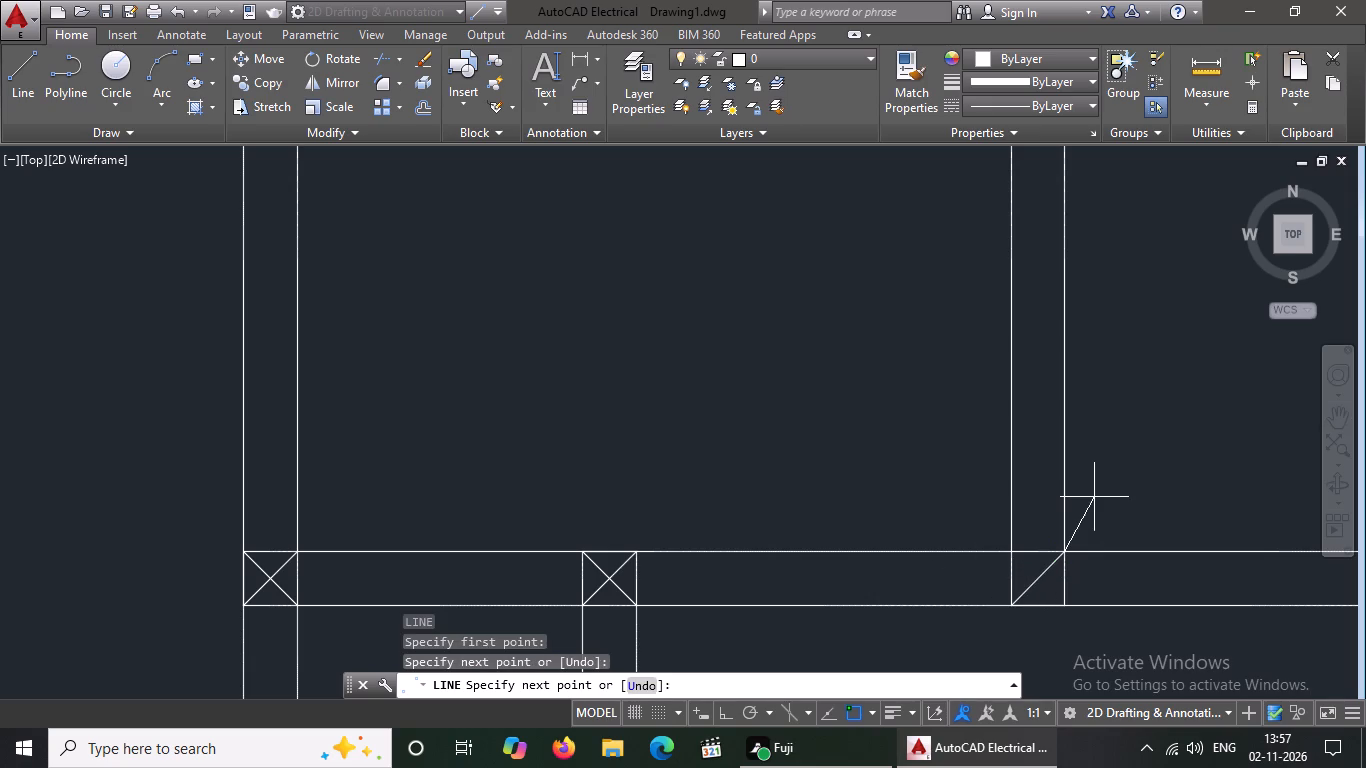
key(Return)
key(l)
key(Return)
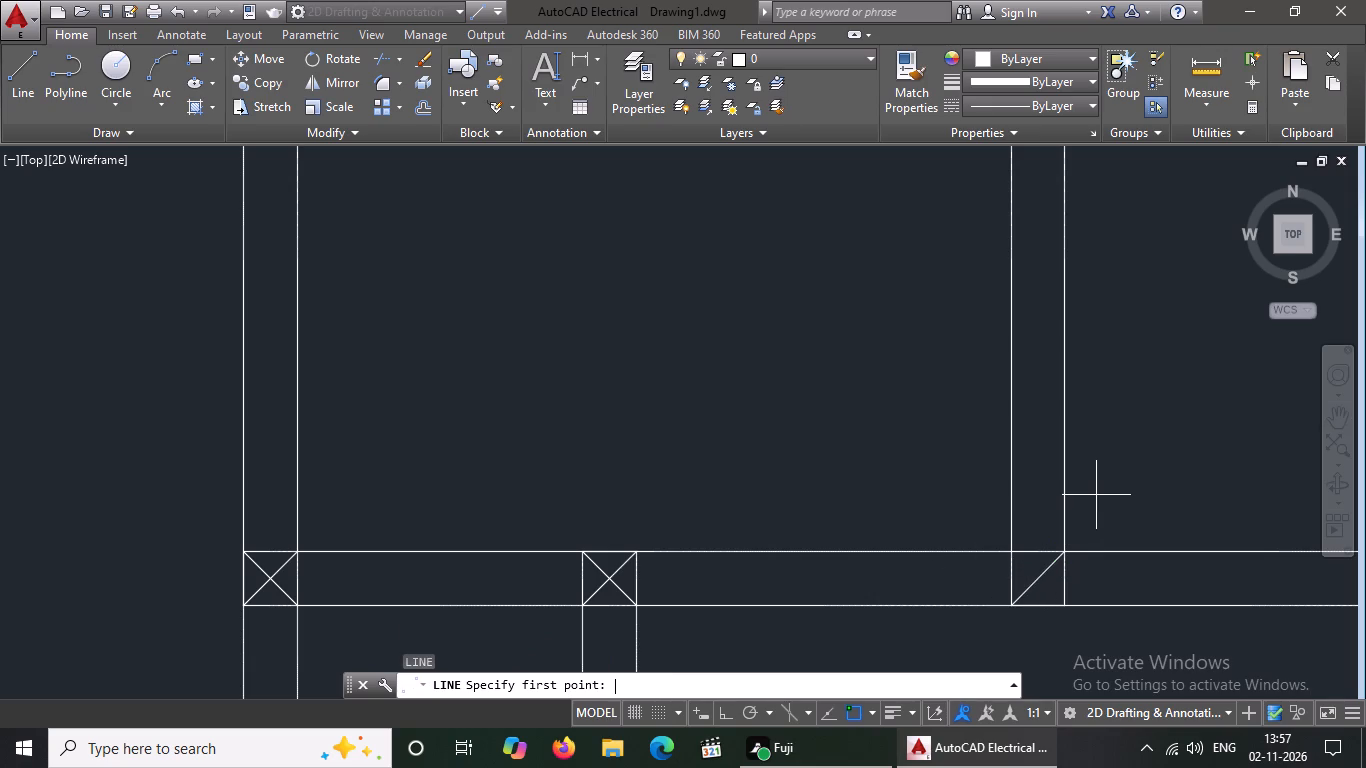
click(1062, 601)
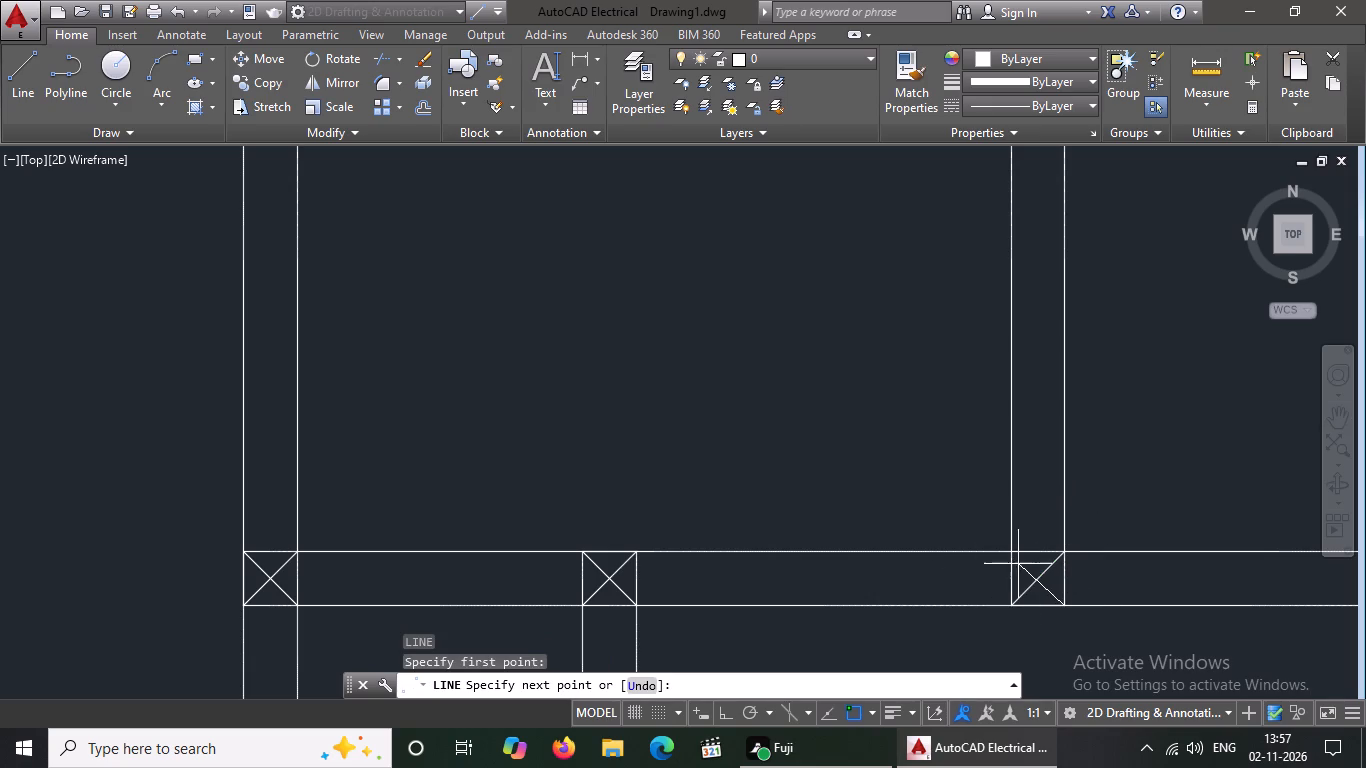
click(1006, 558)
scroll(795, 425, down, 4)
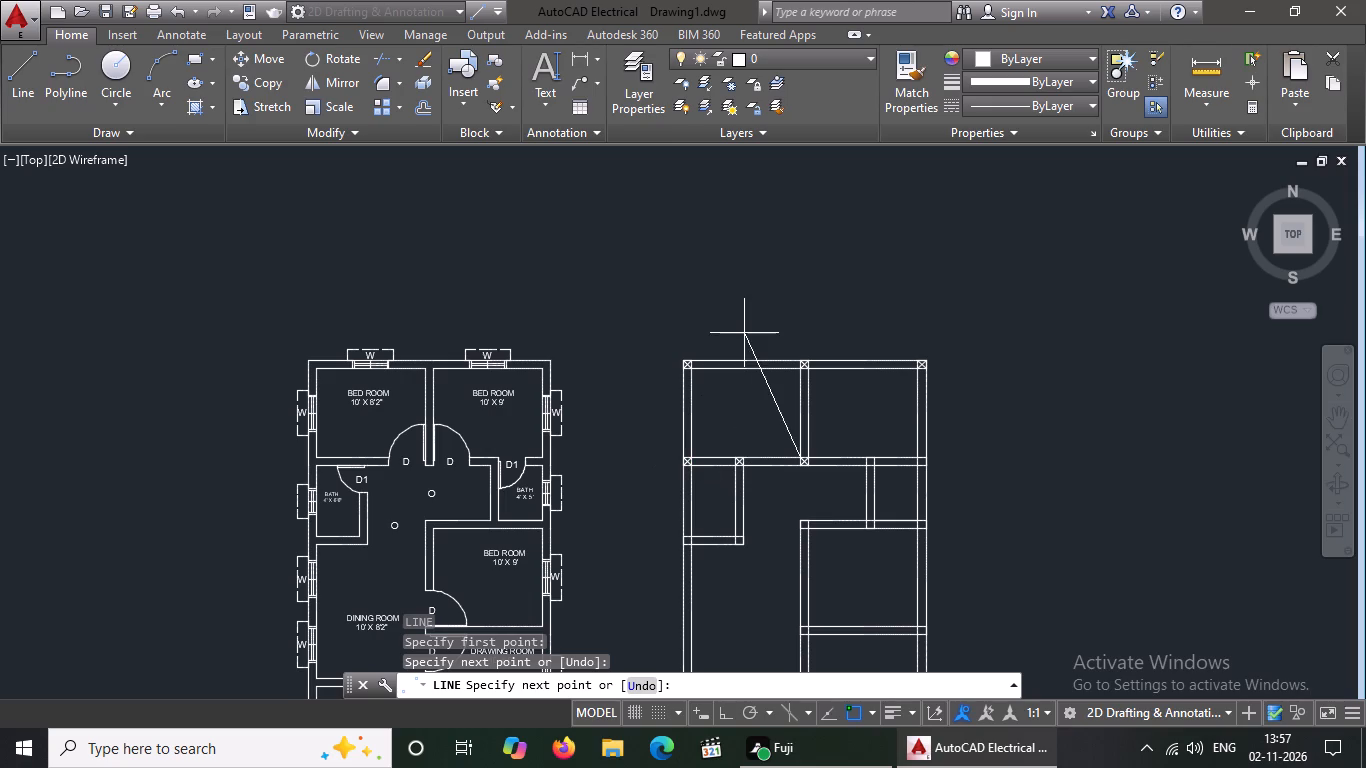
right_click(744, 332)
right_click(744, 332)
key(Return)
right_click(744, 332)
key(l)
key(Return)
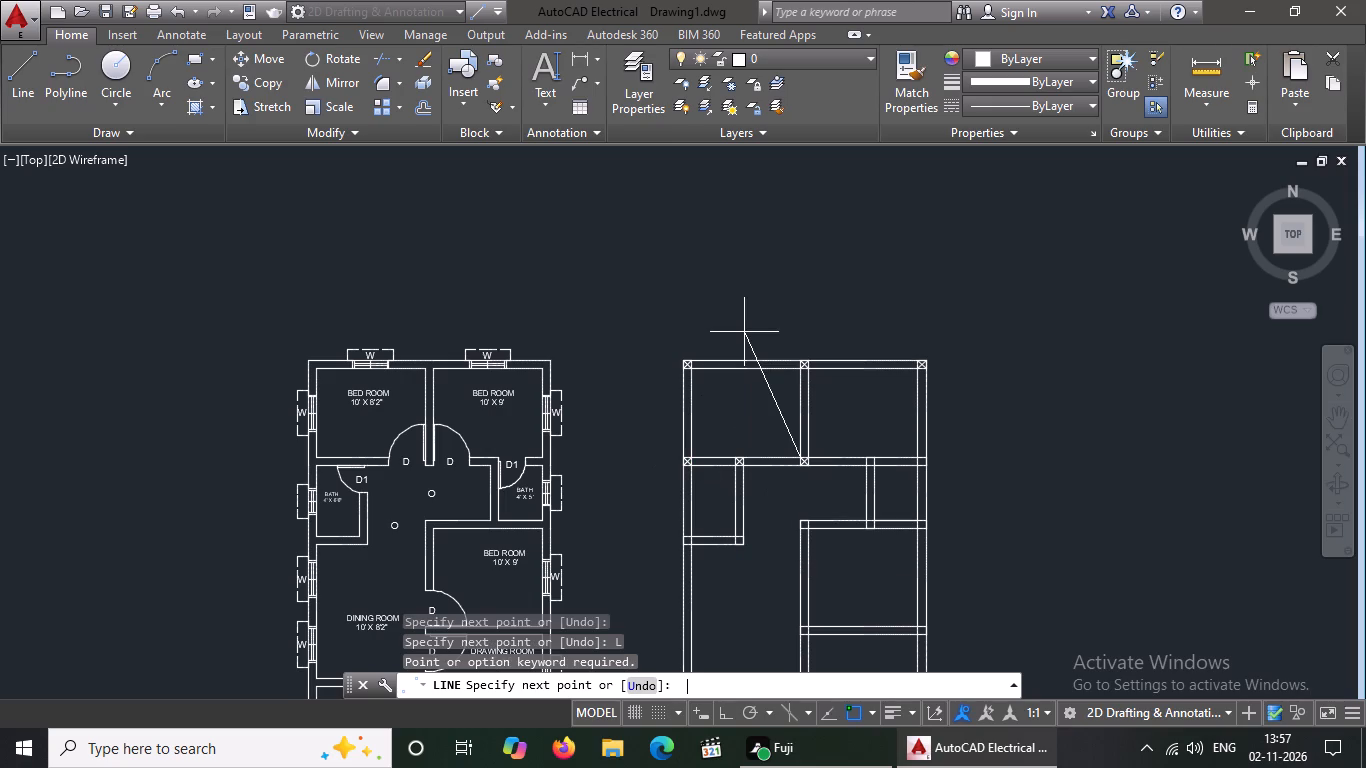
key(Return)
Draw two crossing diagonal lines in the square where the right bath's inner wall meets the cross wall below the upper bedrooms.
scroll(847, 448, up, 2)
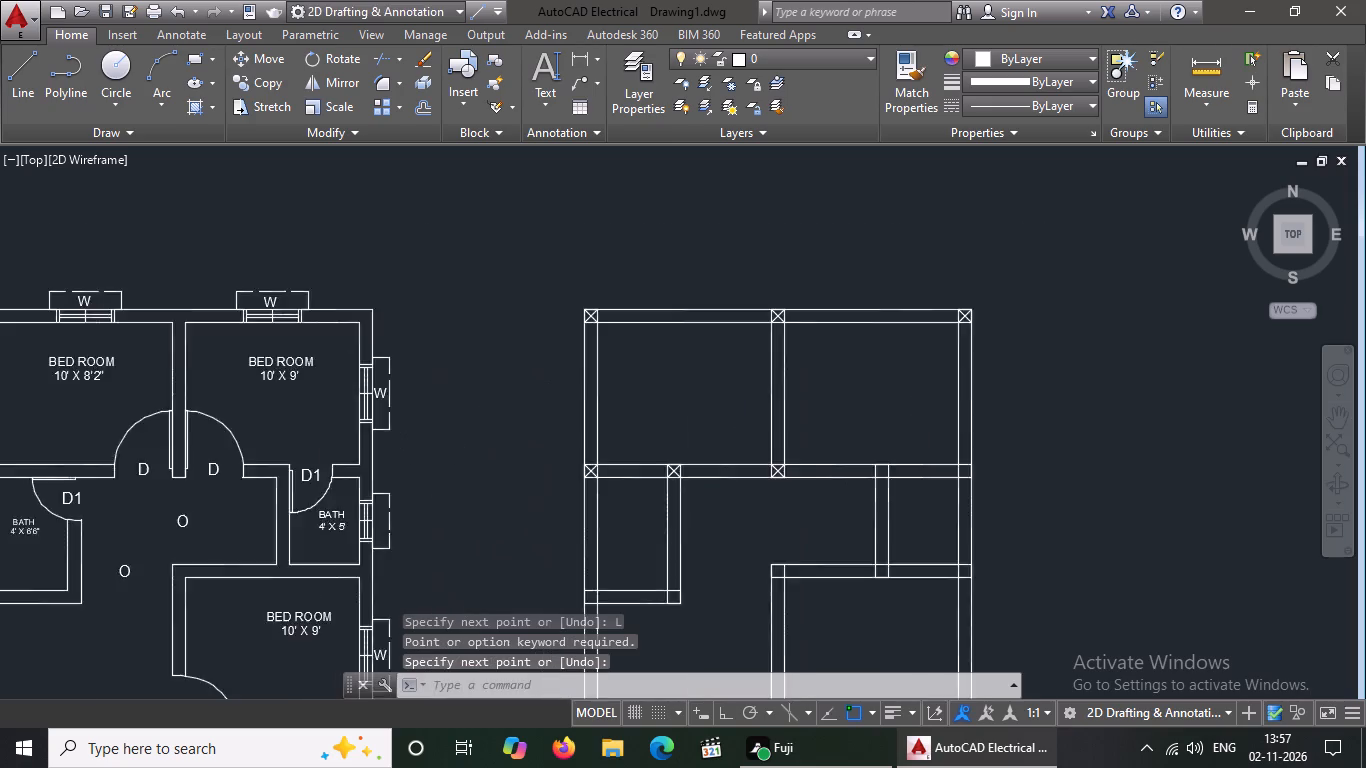
key(l)
key(Return)
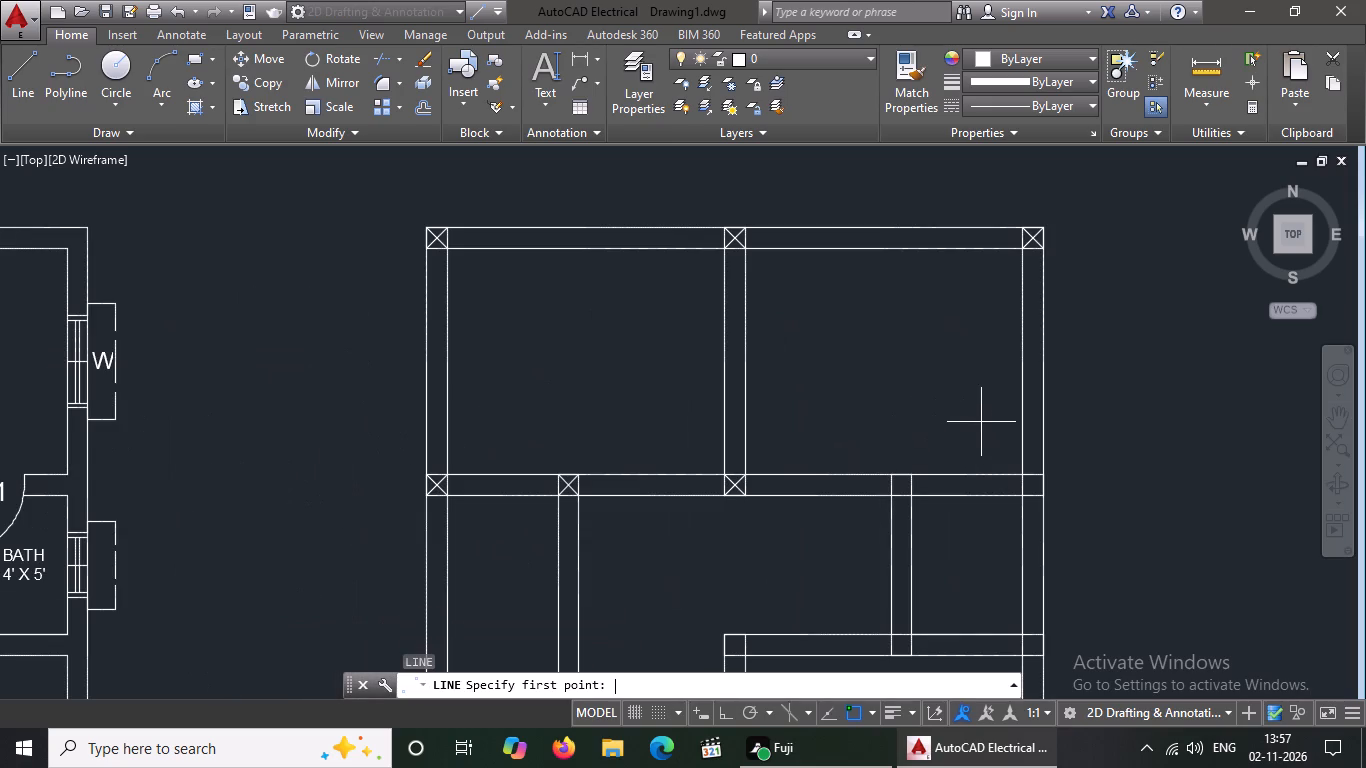
click(890, 496)
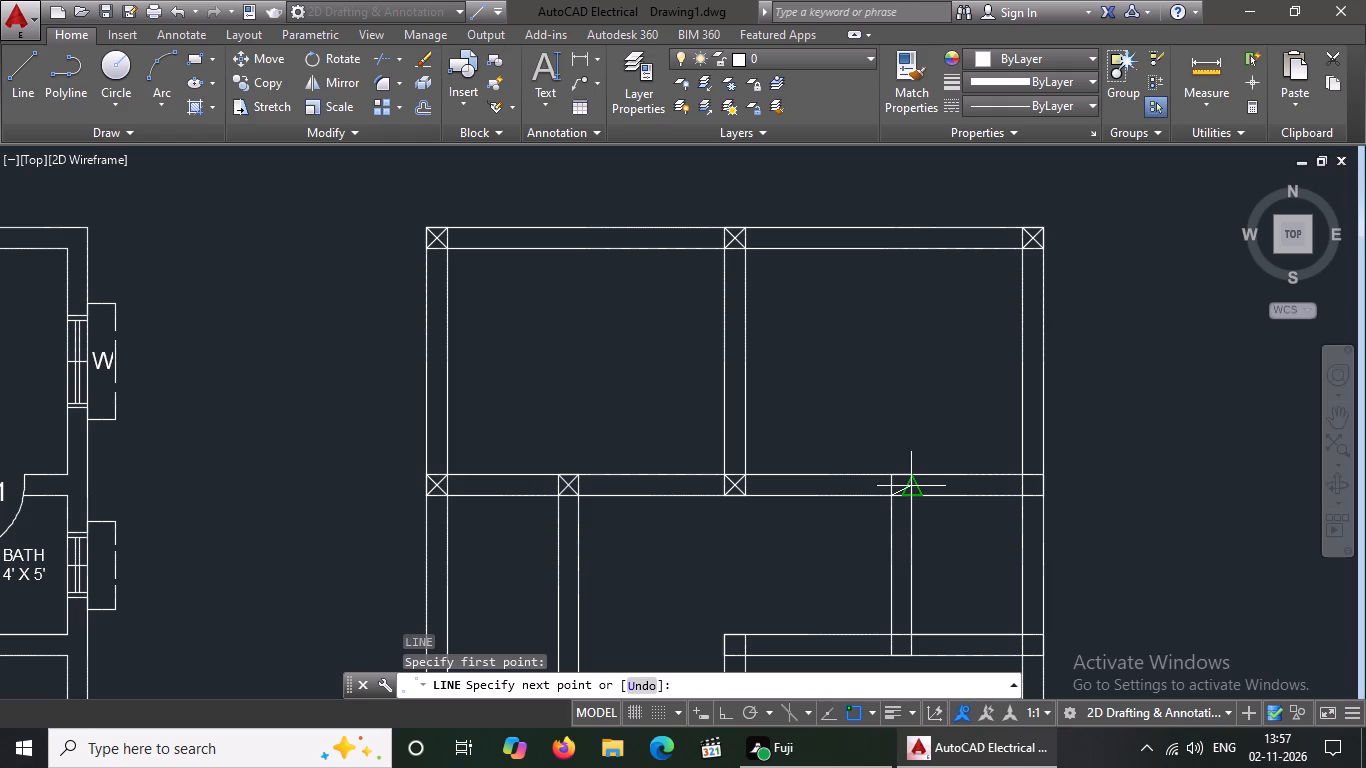
click(911, 476)
key(Return)
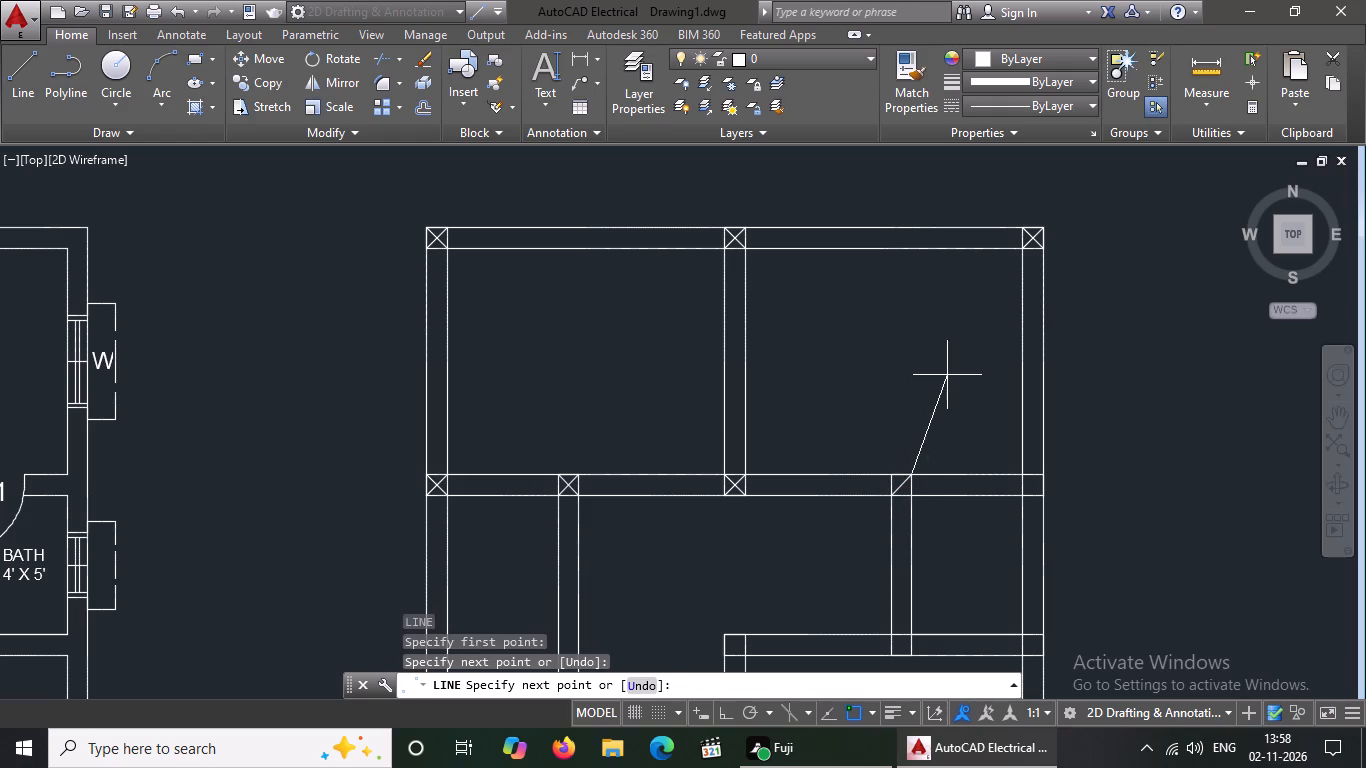
key(l)
key(Return)
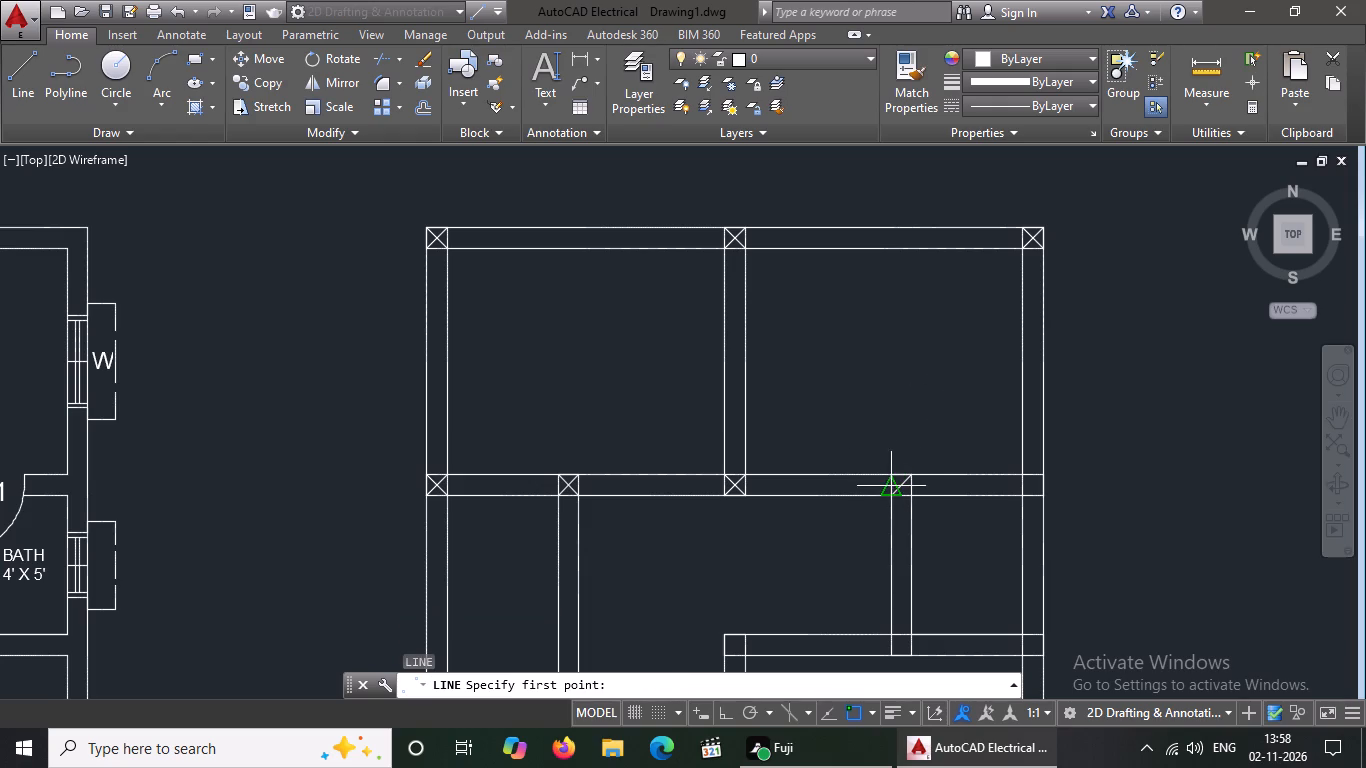
click(895, 468)
click(909, 501)
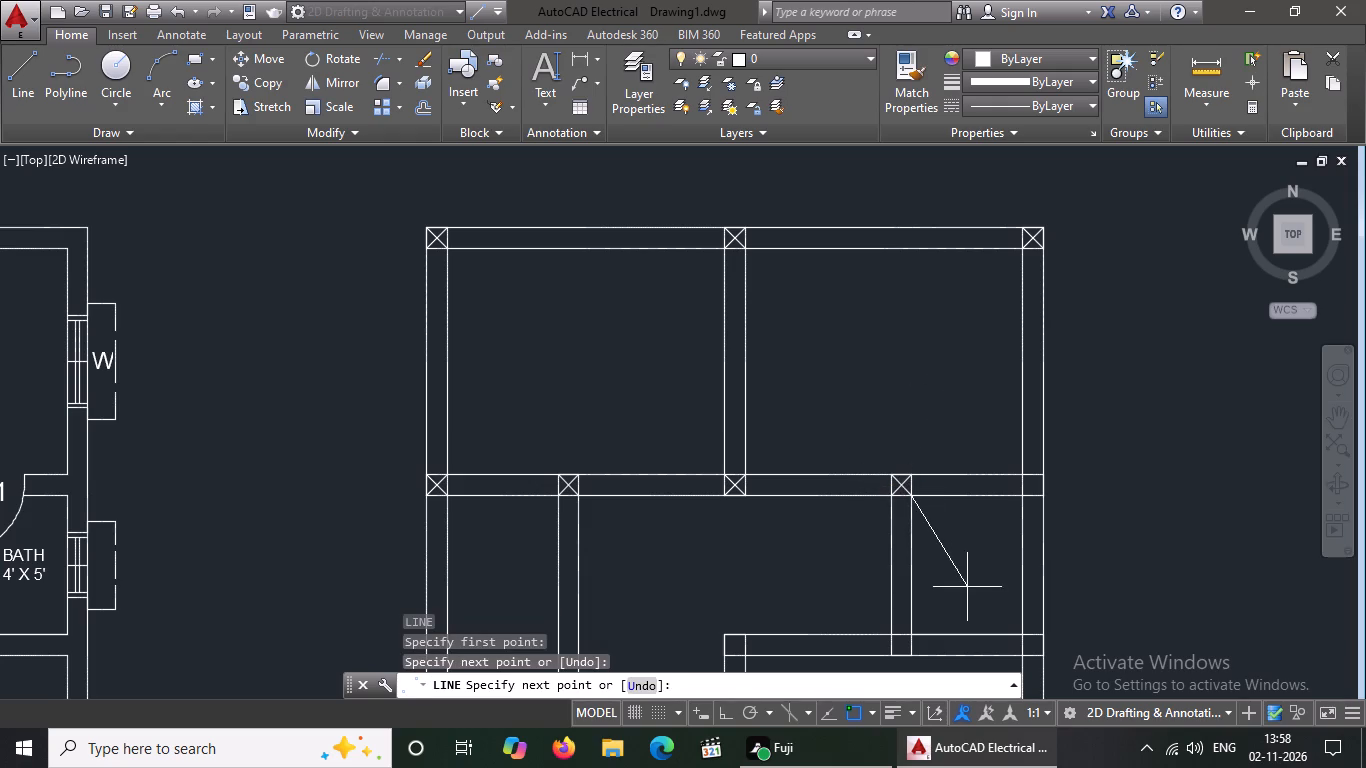
key(Return)
Draw two crossing diagonal lines in the square where the right outer wall meets the cross wall below the upper bedrooms.
key(l)
key(Return)
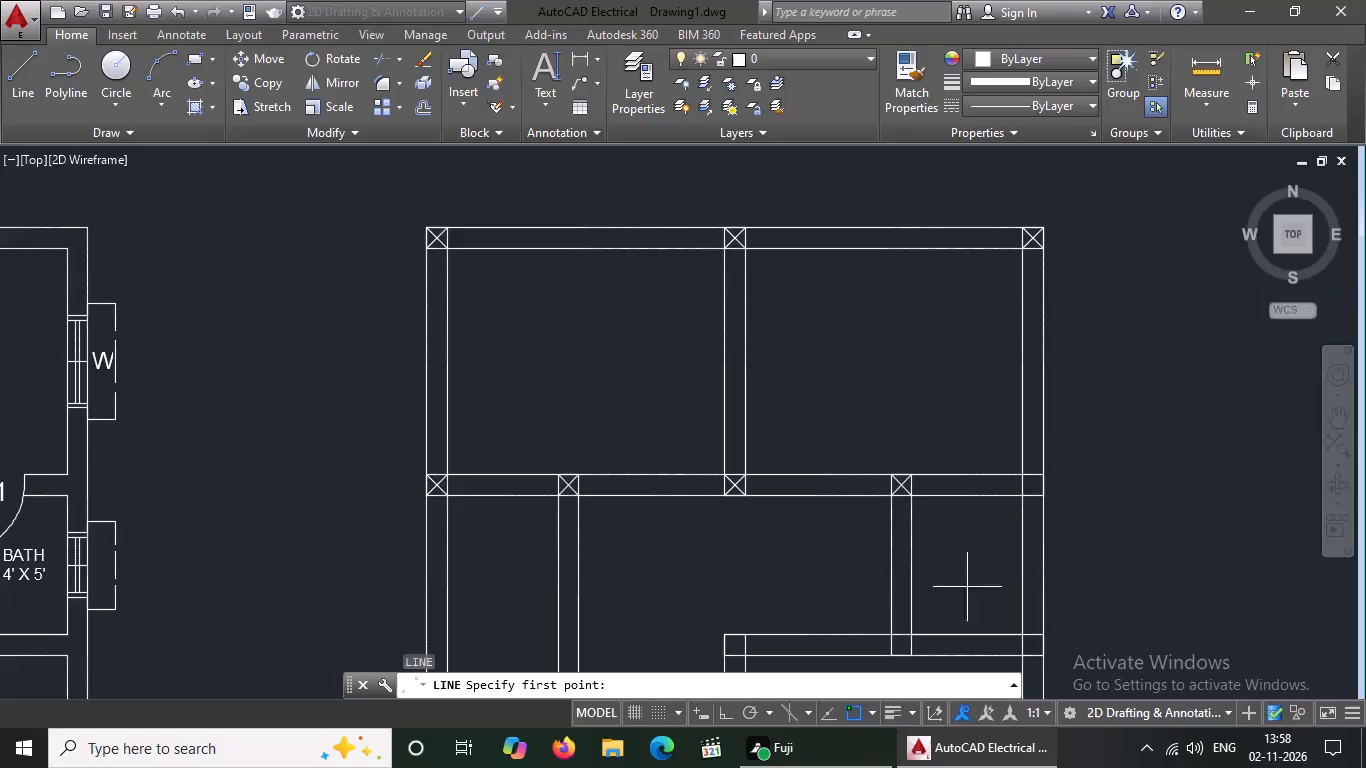
click(1014, 499)
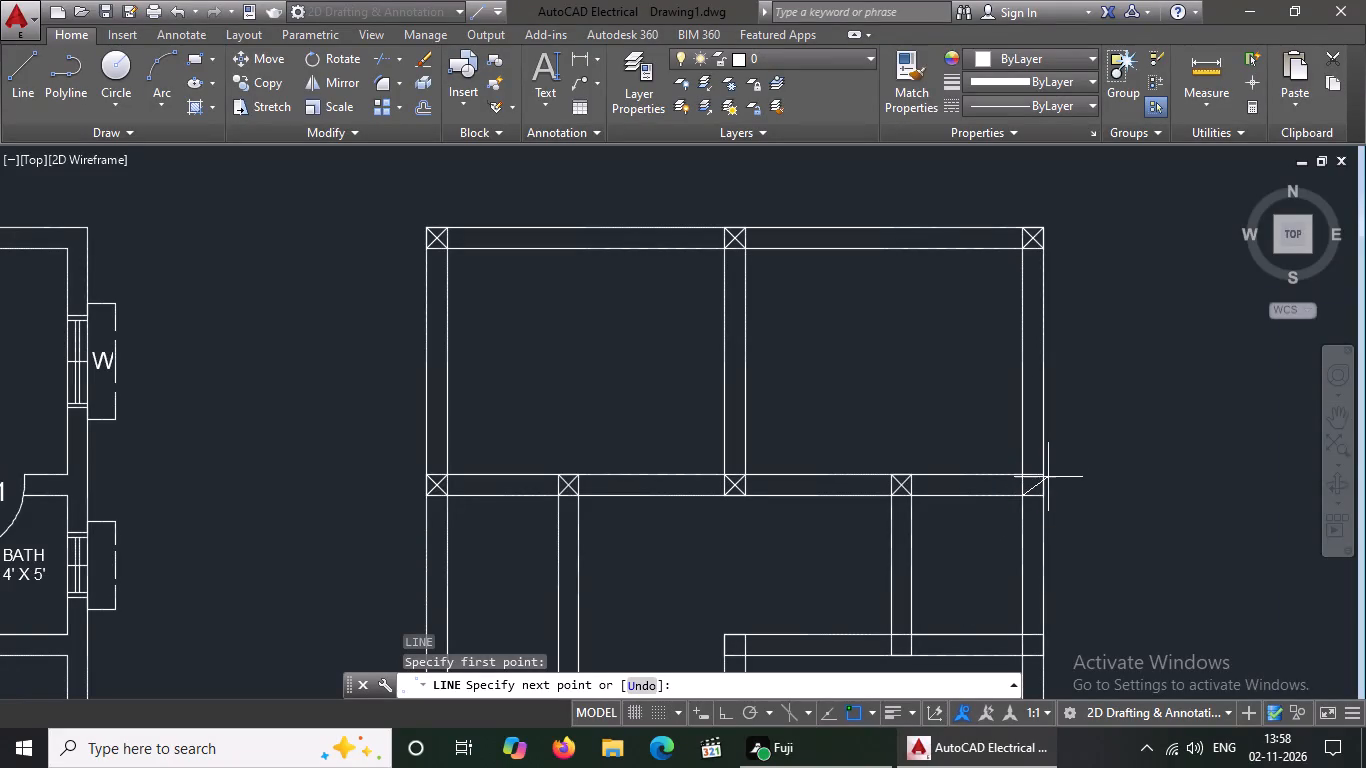
drag(1036, 478, 1046, 472)
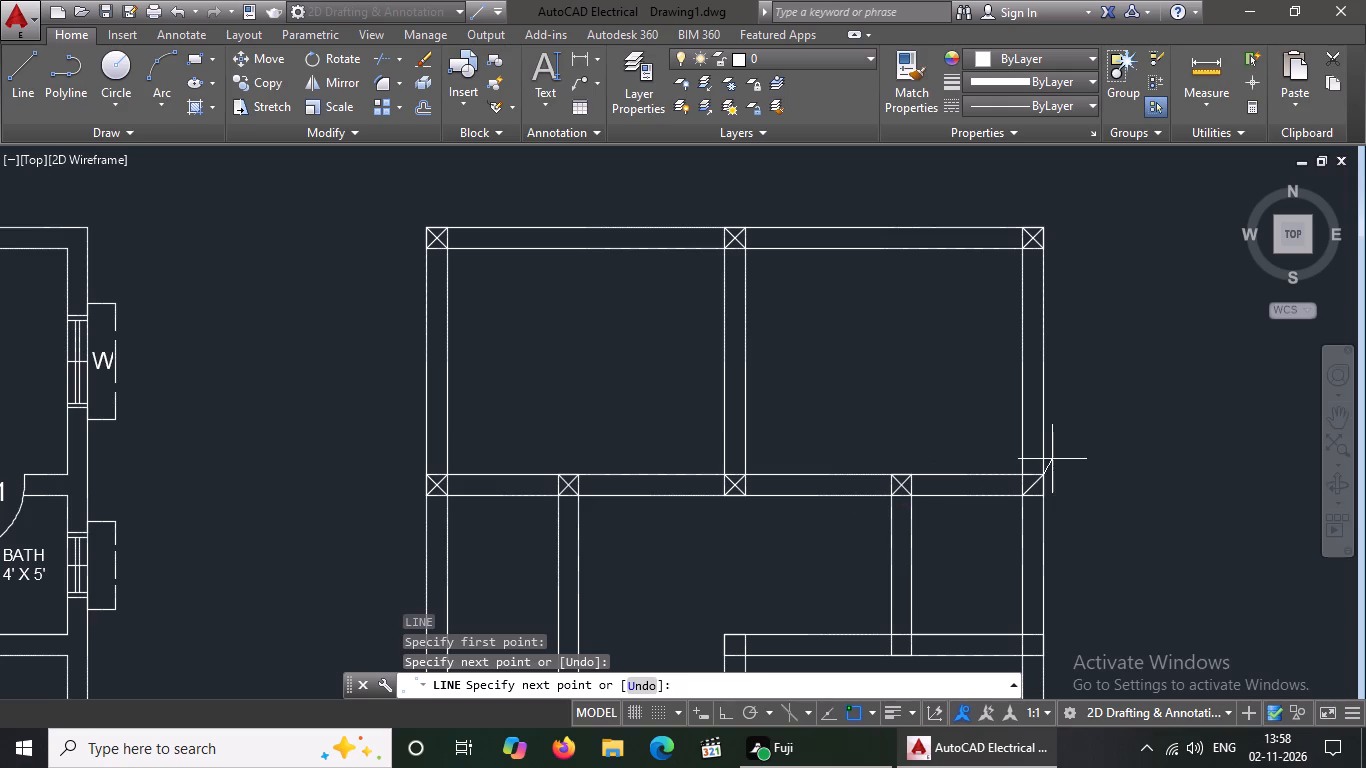
key(Return)
key(l)
key(Return)
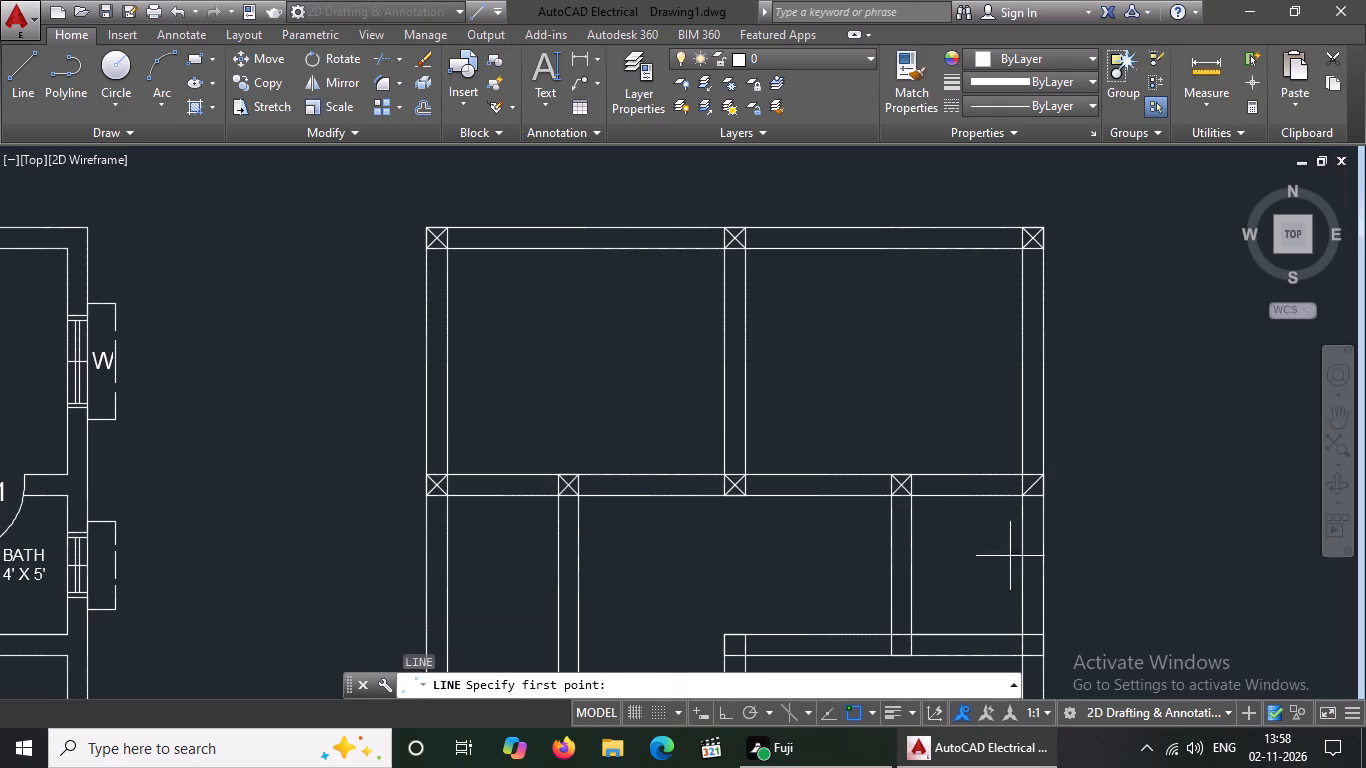
click(1031, 469)
click(1044, 490)
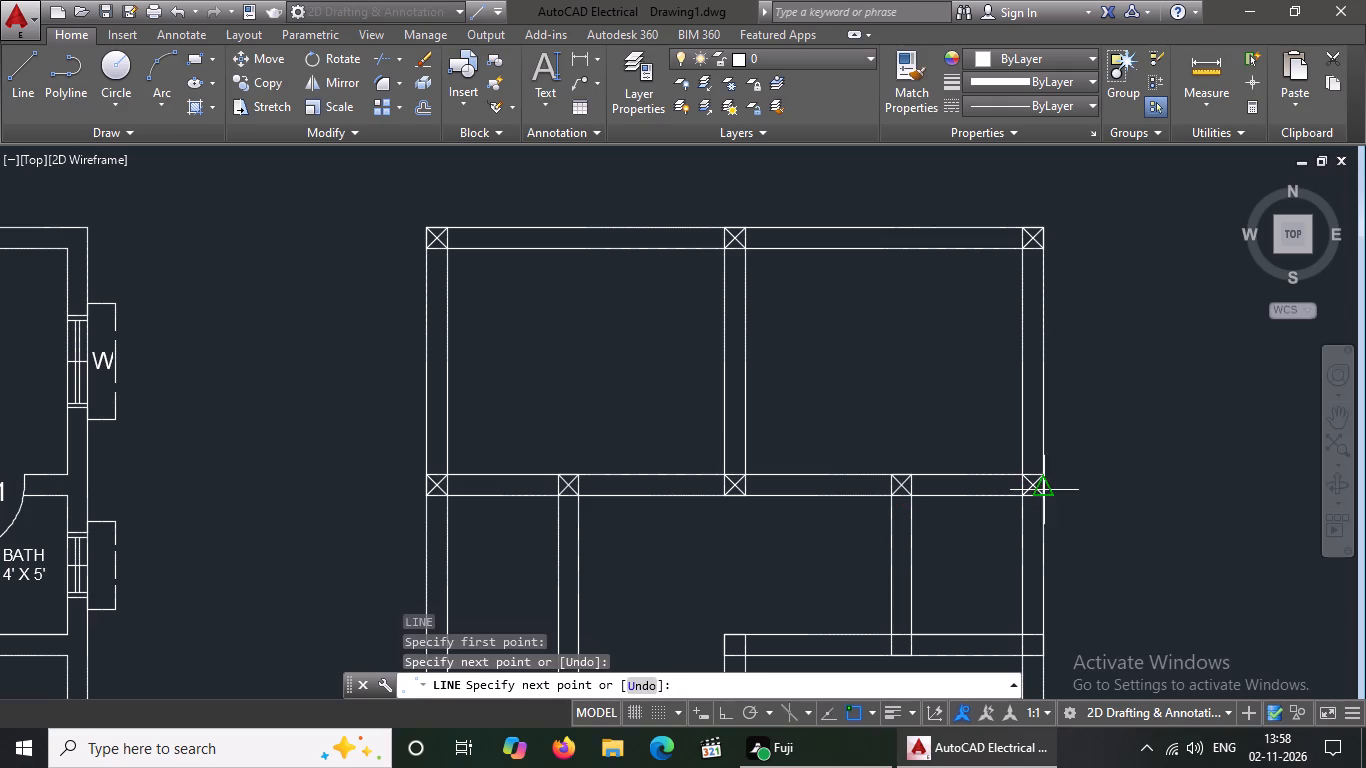
key(Return)
Draw two crossing diagonal lines in the square at the upper-left corner of the bedroom below the right bath.
key(l)
key(Return)
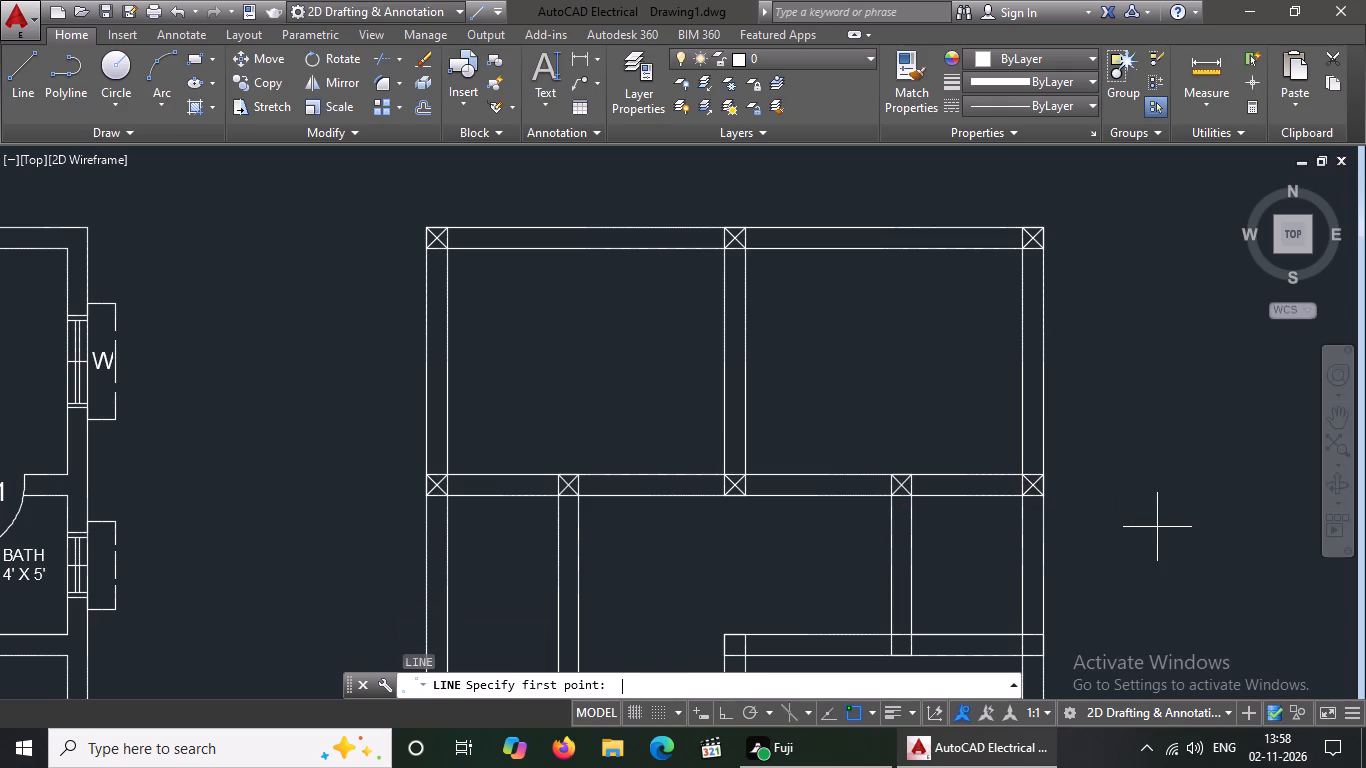
scroll(693, 333, down, 3)
scroll(735, 426, up, 3)
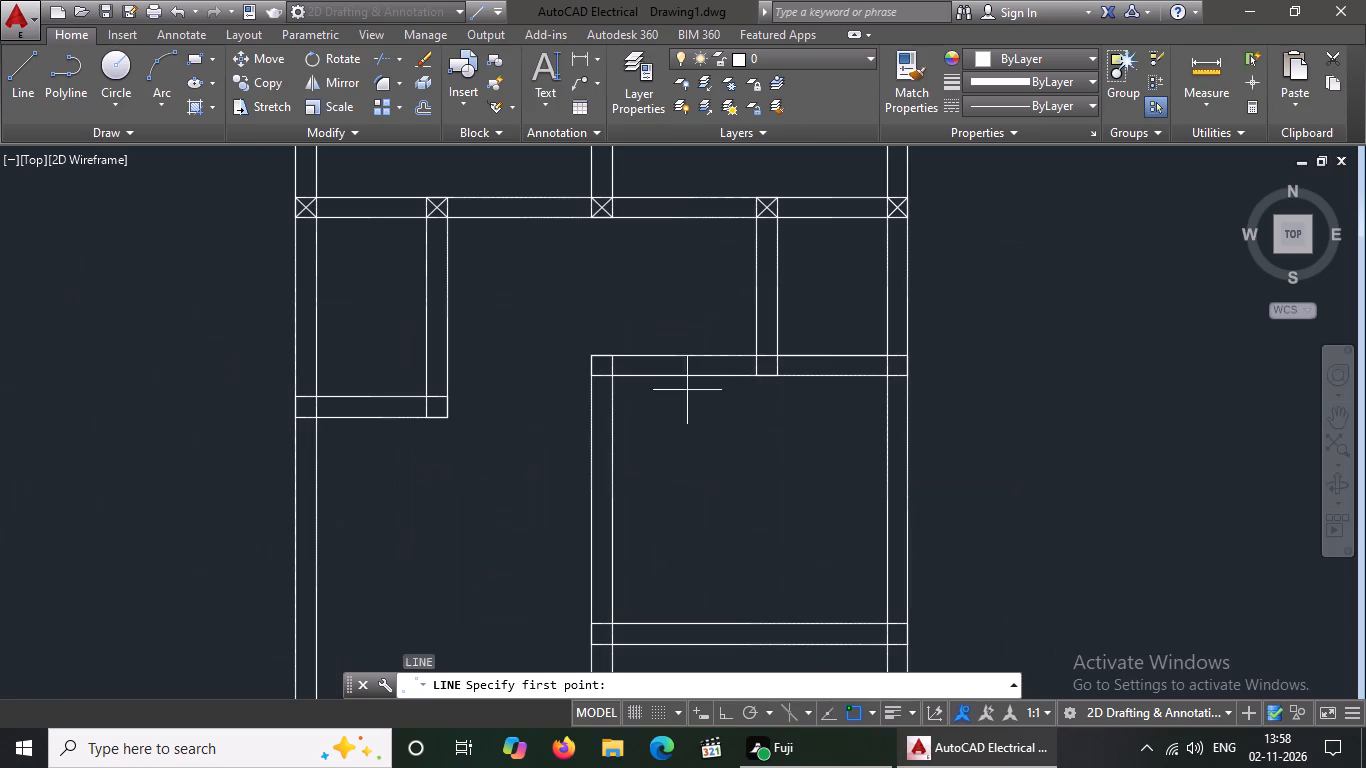
click(599, 368)
click(621, 356)
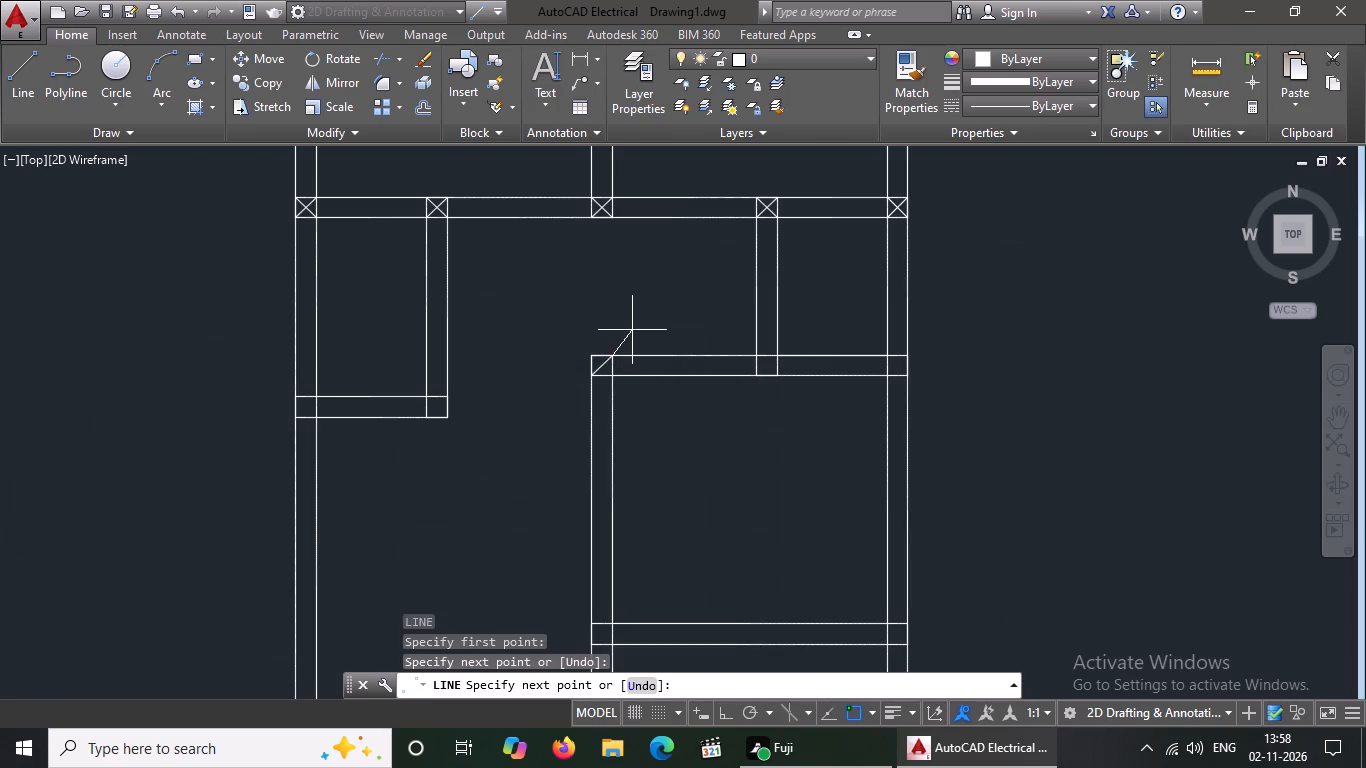
key(Return)
key(l)
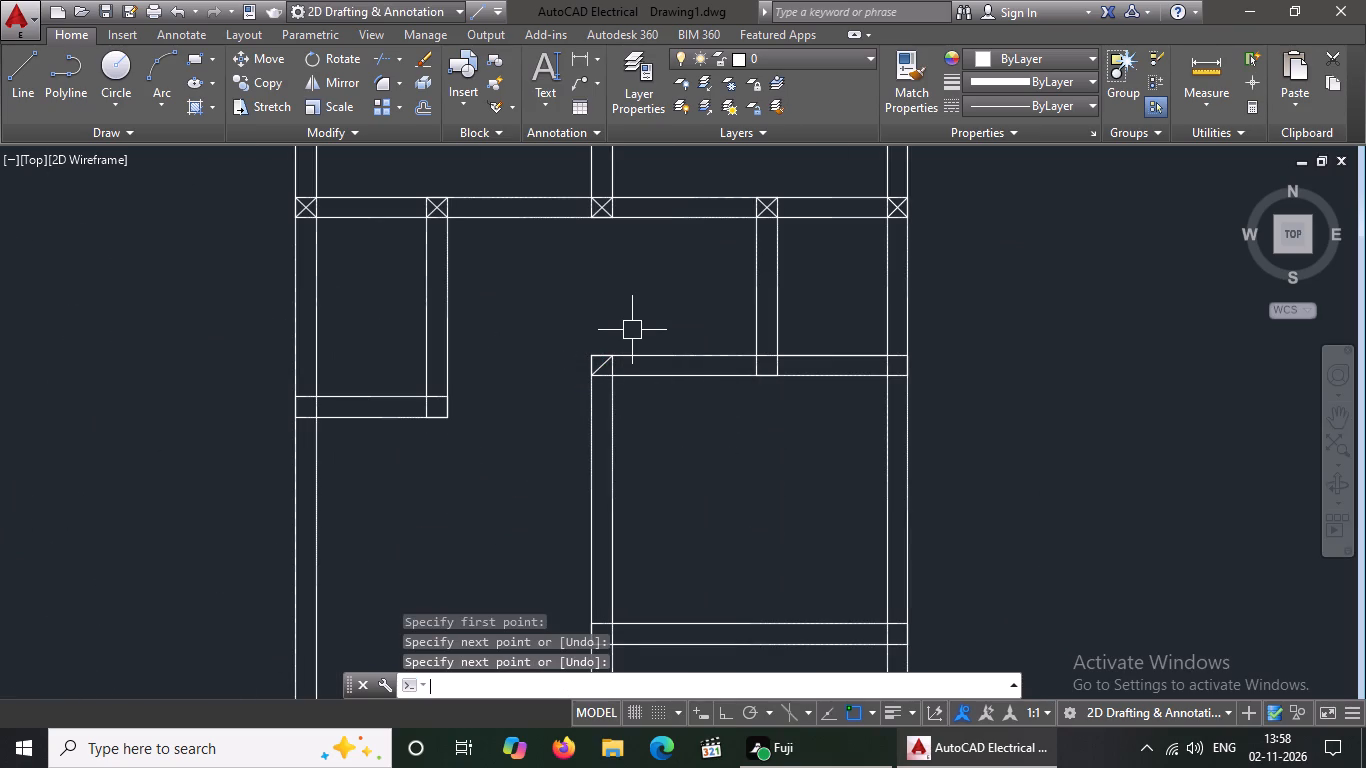
key(Return)
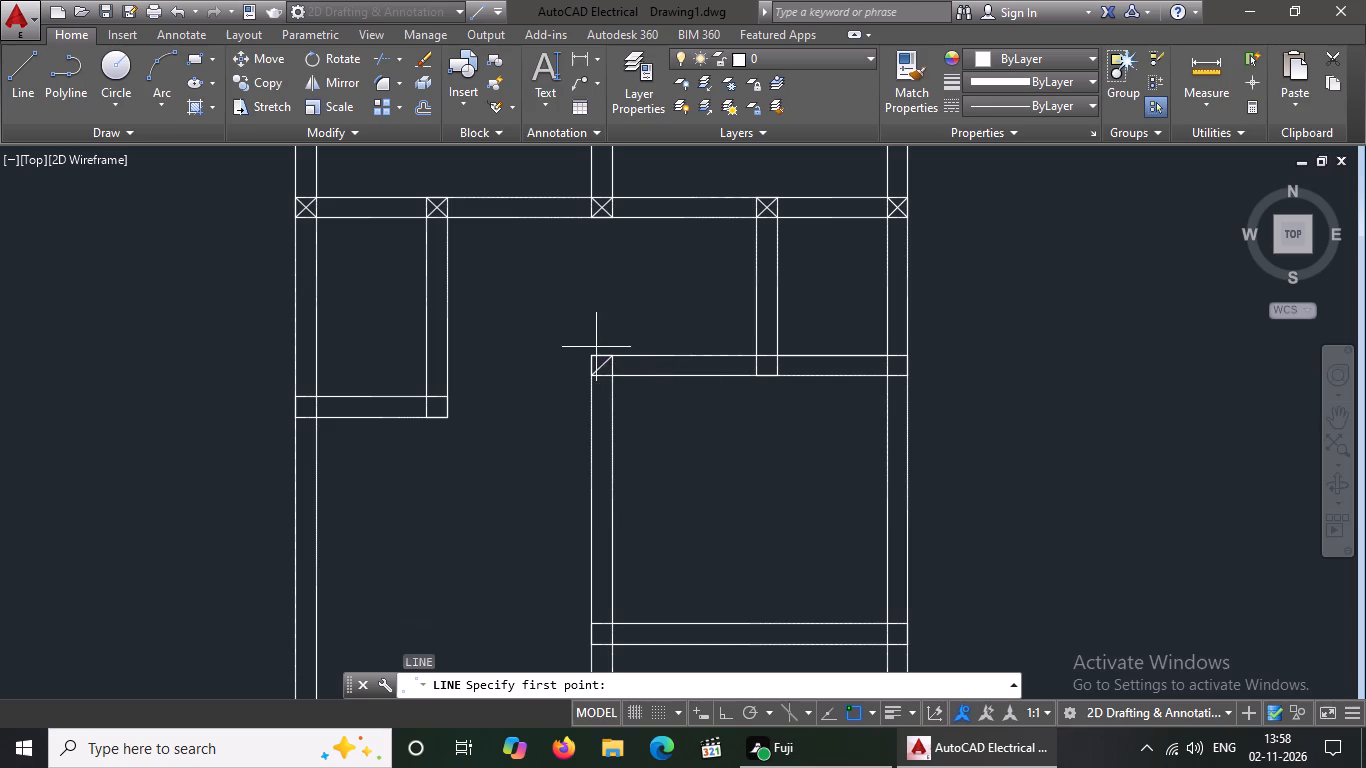
click(597, 363)
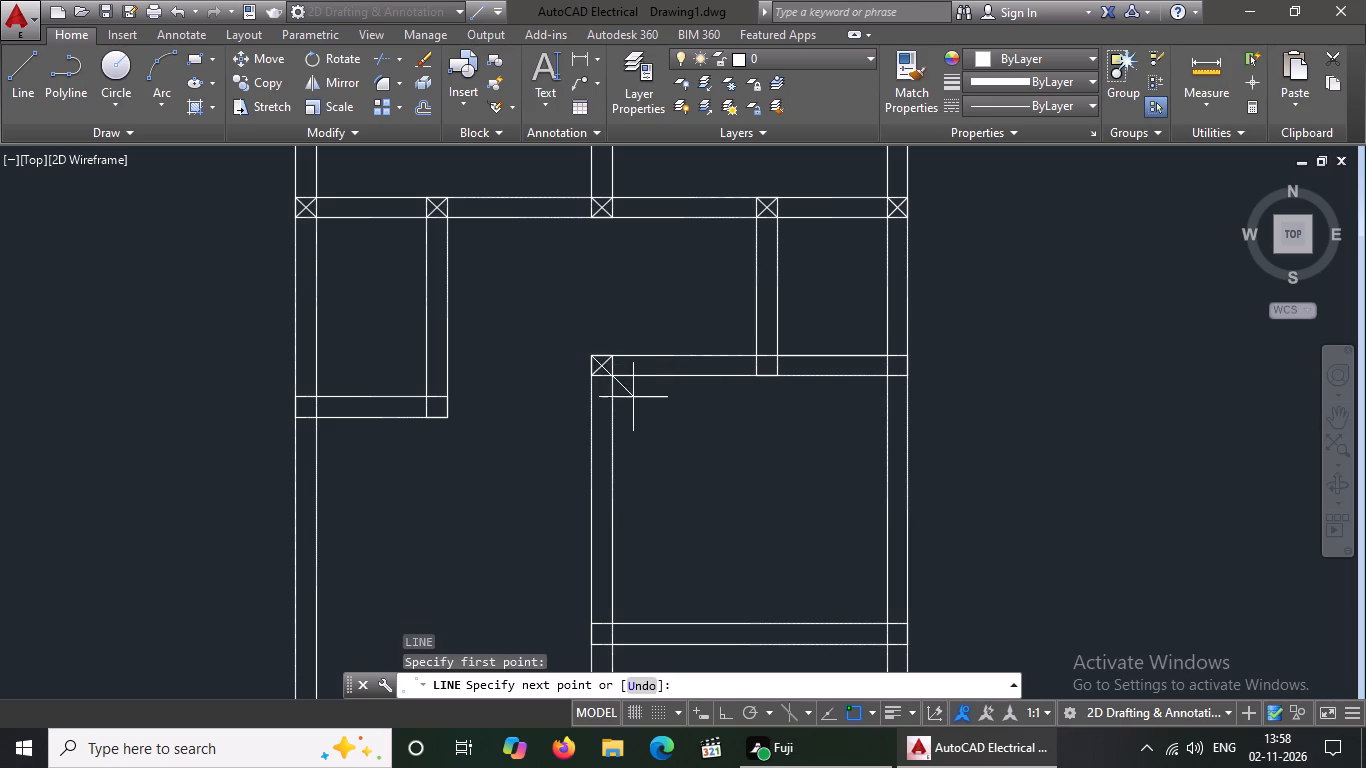
click(615, 372)
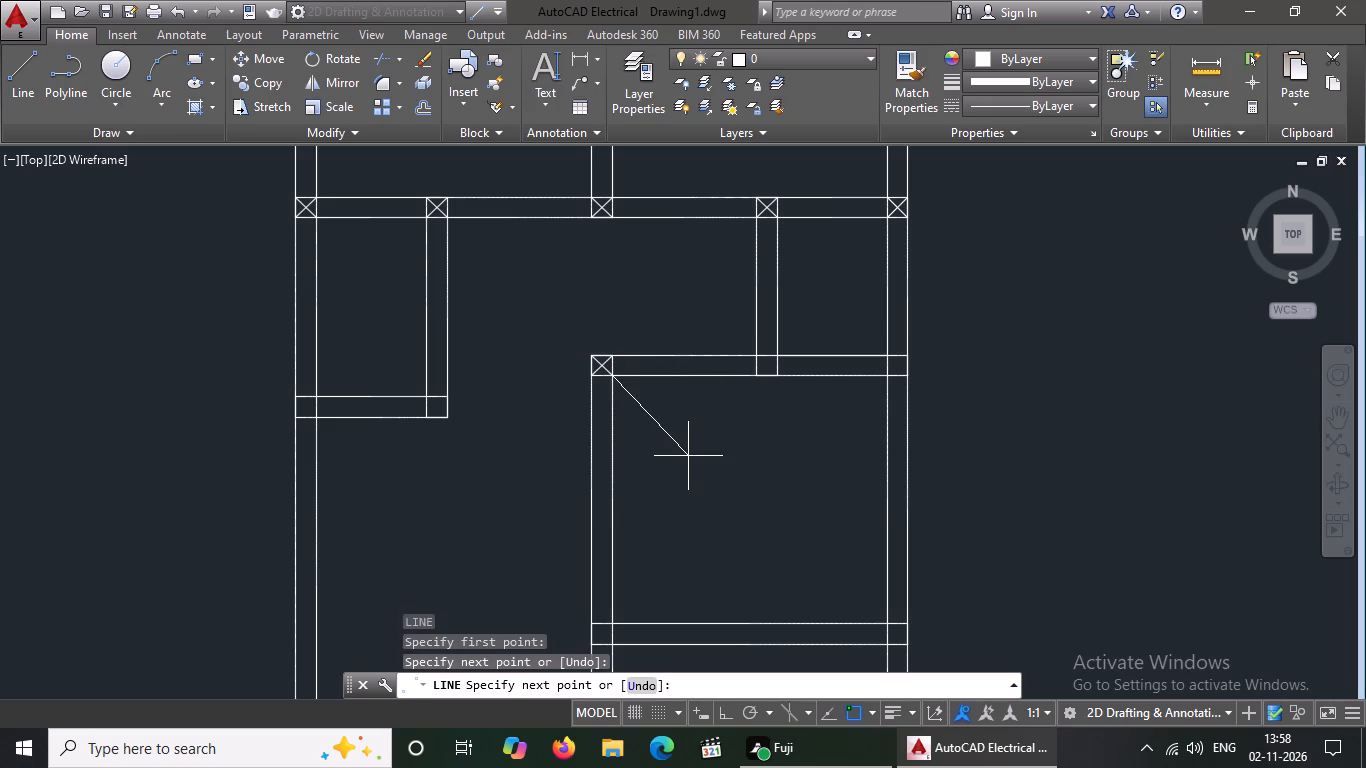
key(Return)
Draw a lower-left to upper-right diagonal in the square where the right bath's inner wall meets the wall below the bath.
key(l)
key(Return)
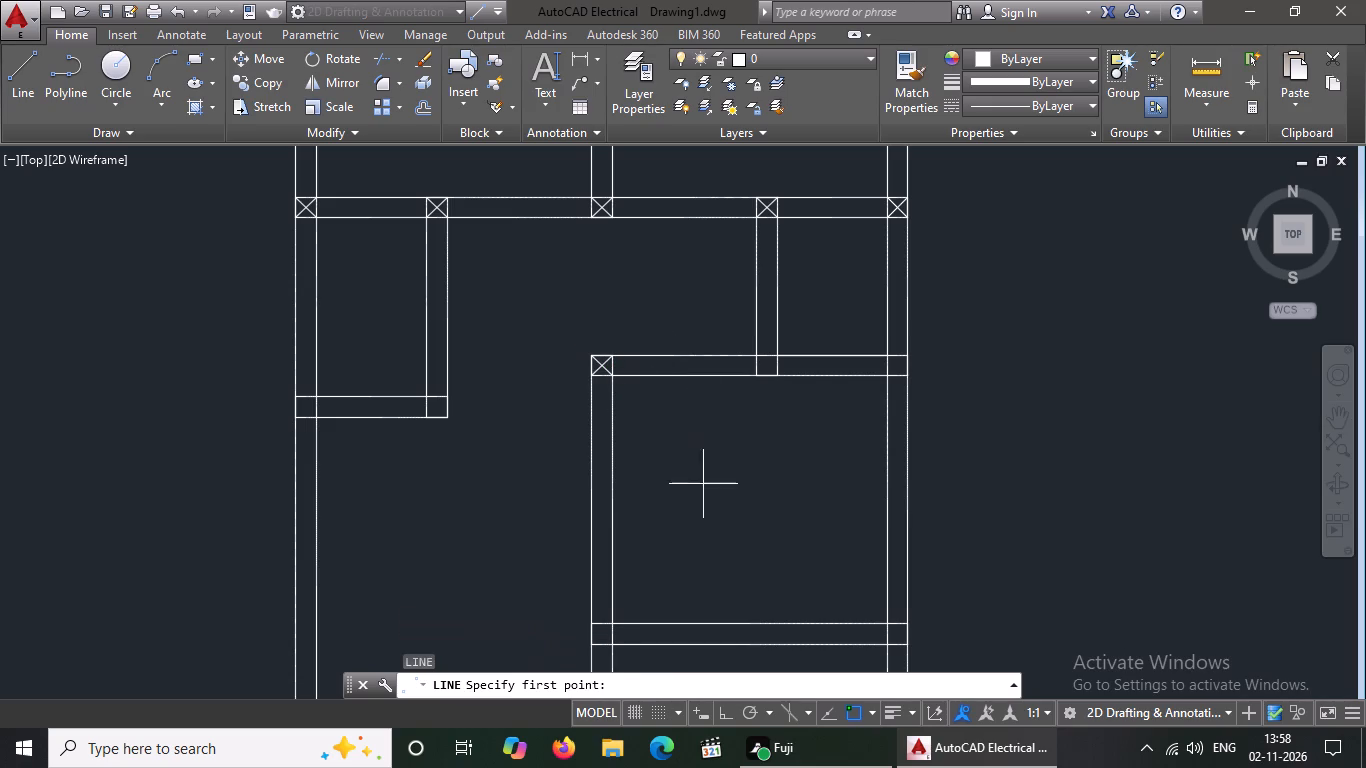
click(755, 377)
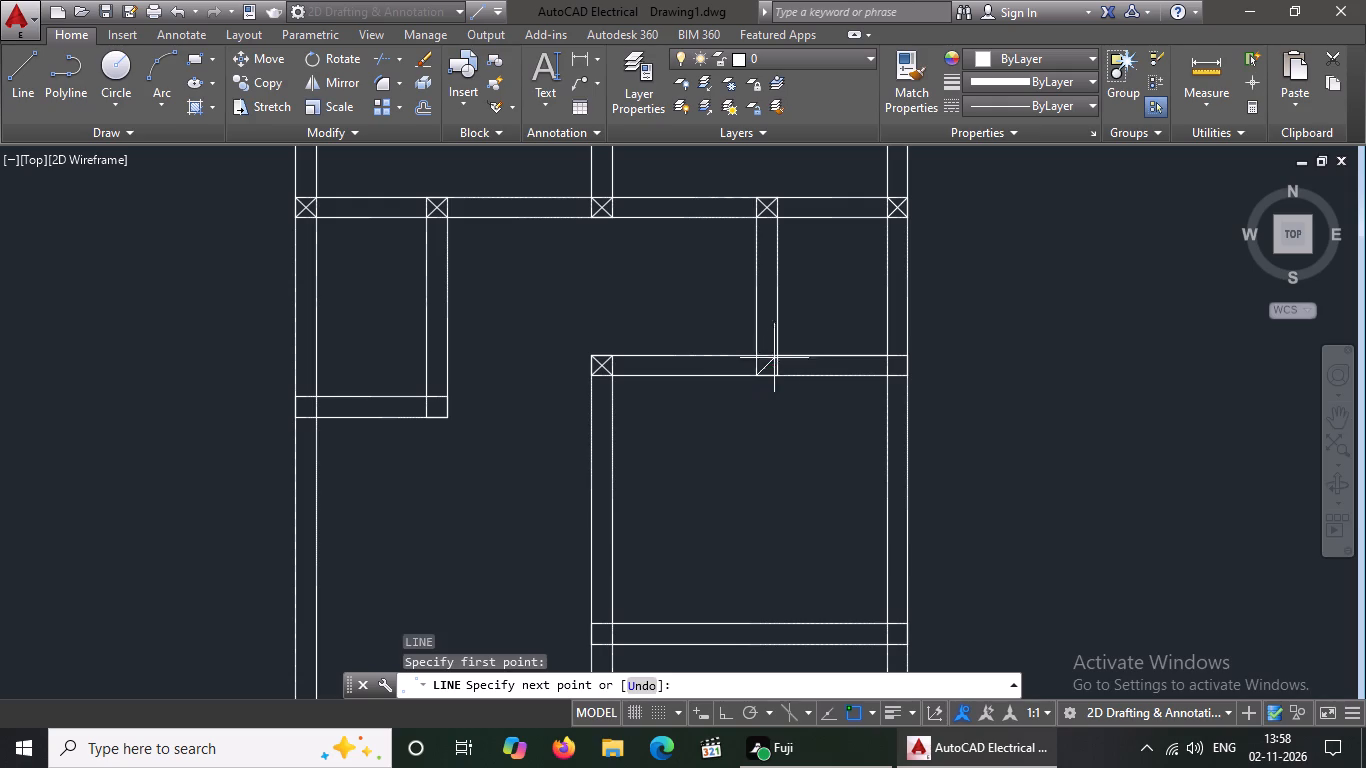
drag(777, 355, 785, 345)
key(Return)
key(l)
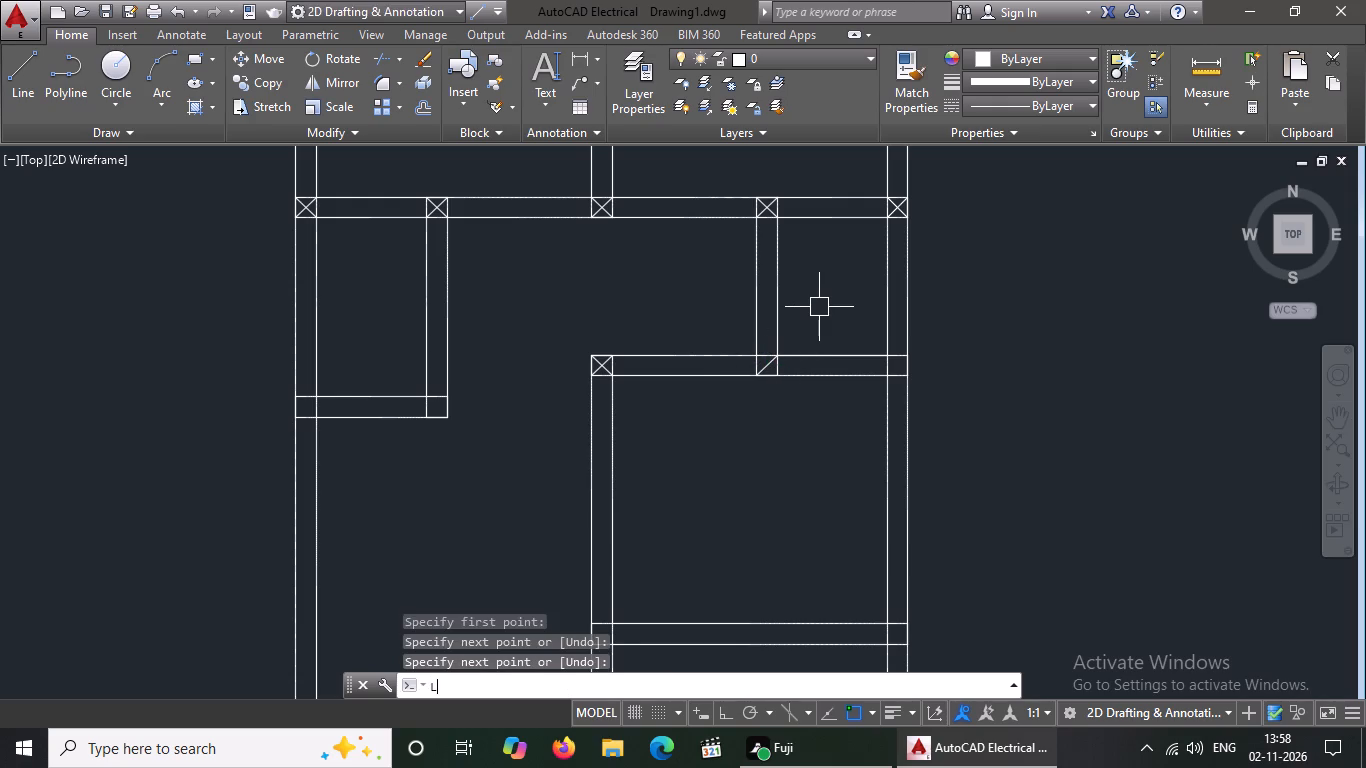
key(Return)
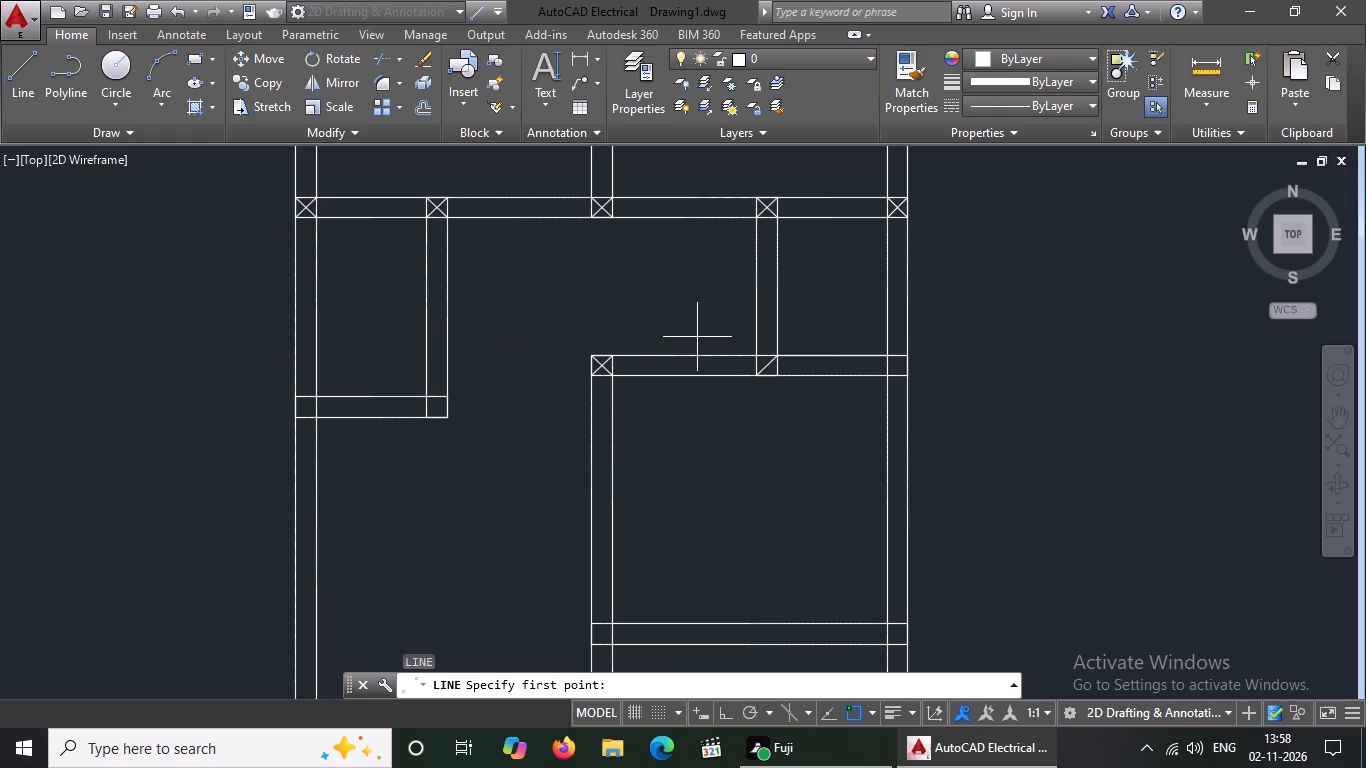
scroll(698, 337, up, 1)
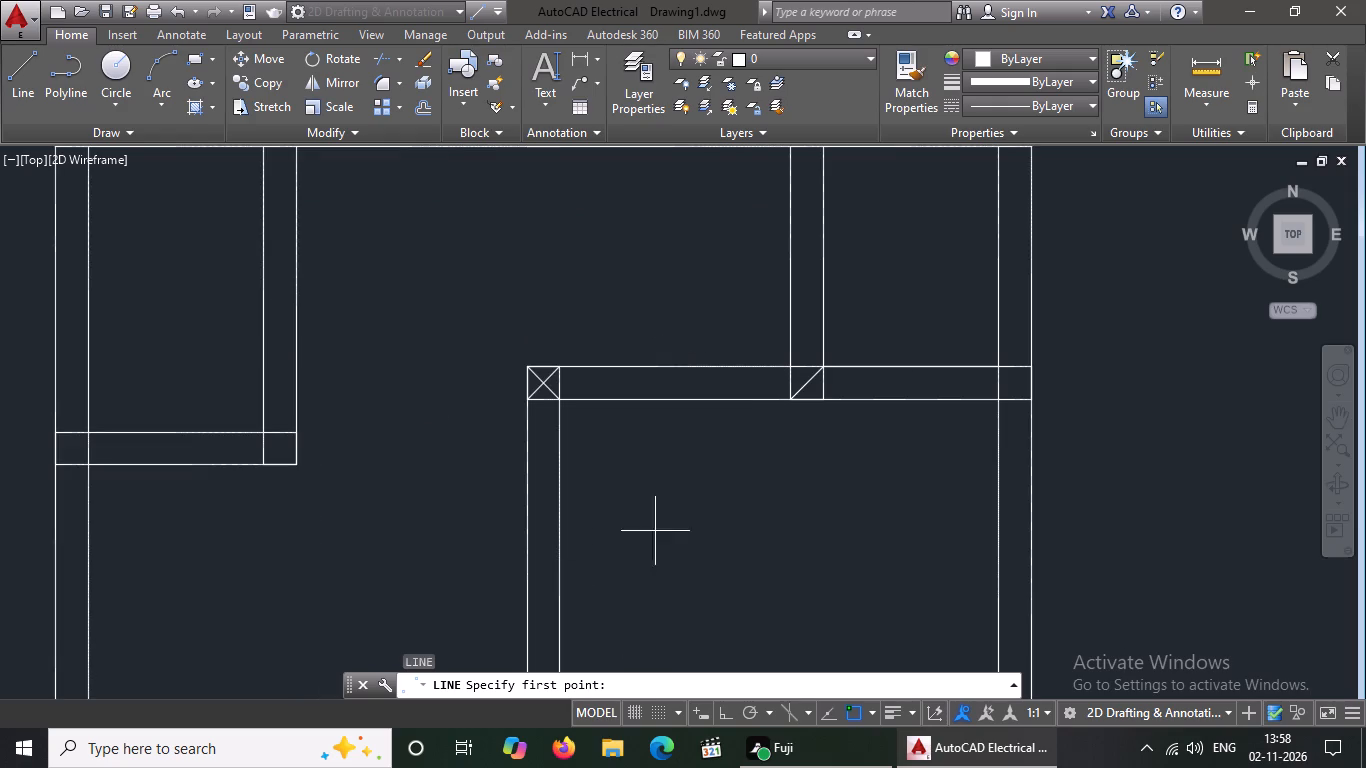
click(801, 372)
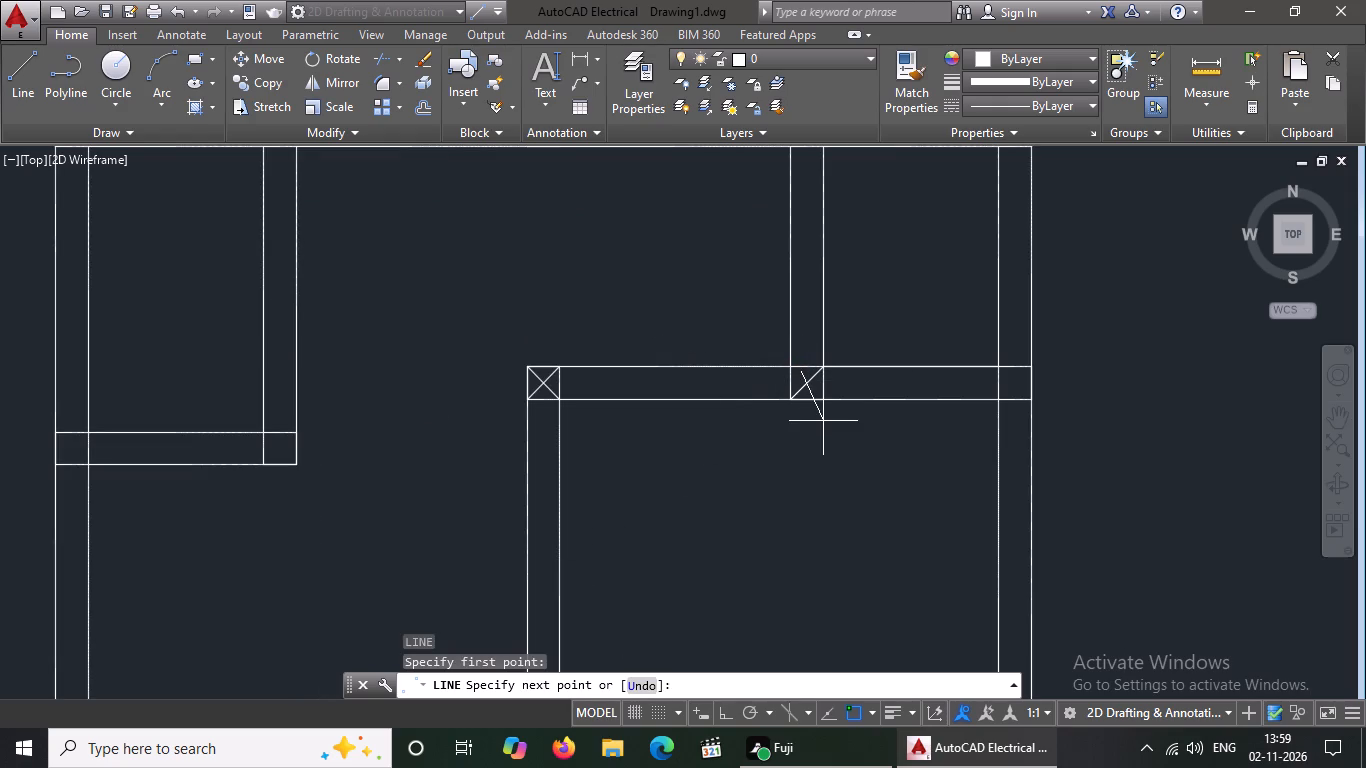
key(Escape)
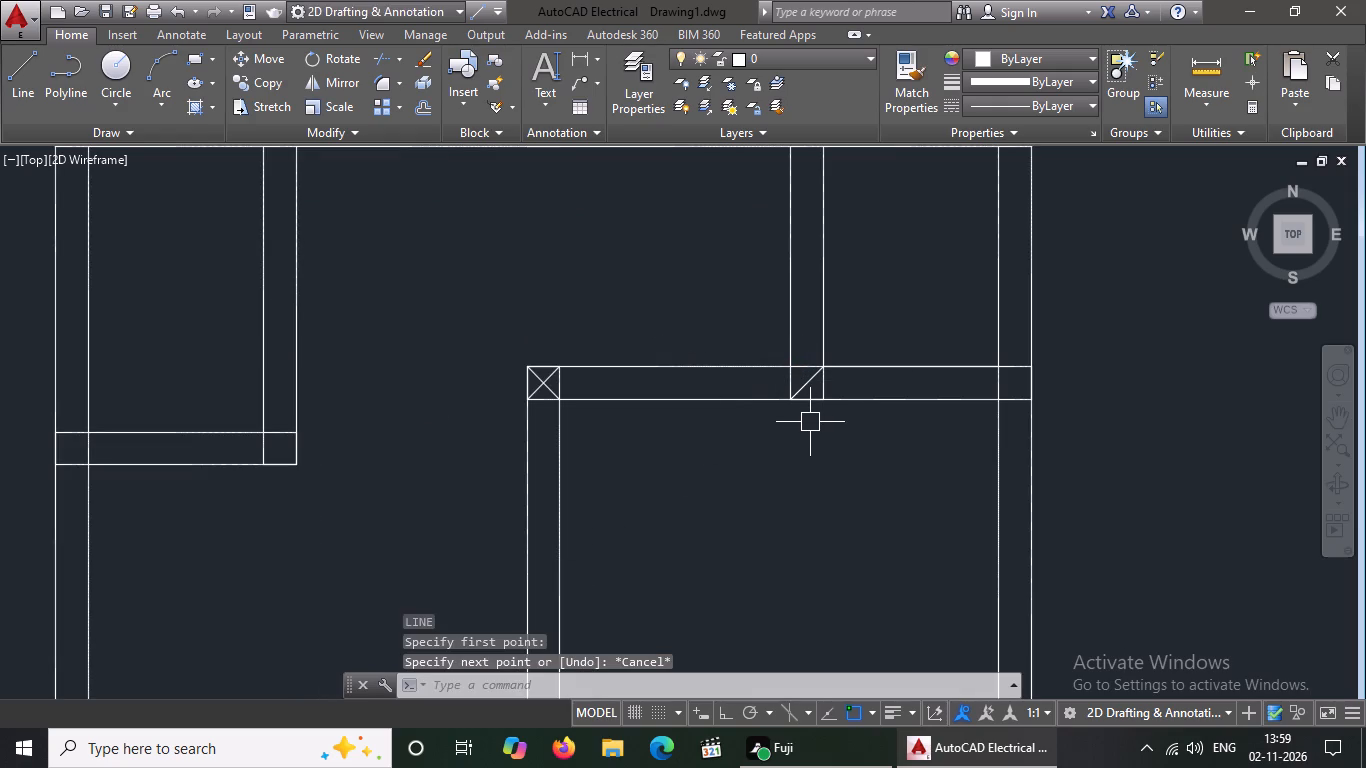
Draw the opposite diagonal, upper-left to lower-right, in the square where the right bath's inner wall meets the wall below it.
key(l)
key(Return)
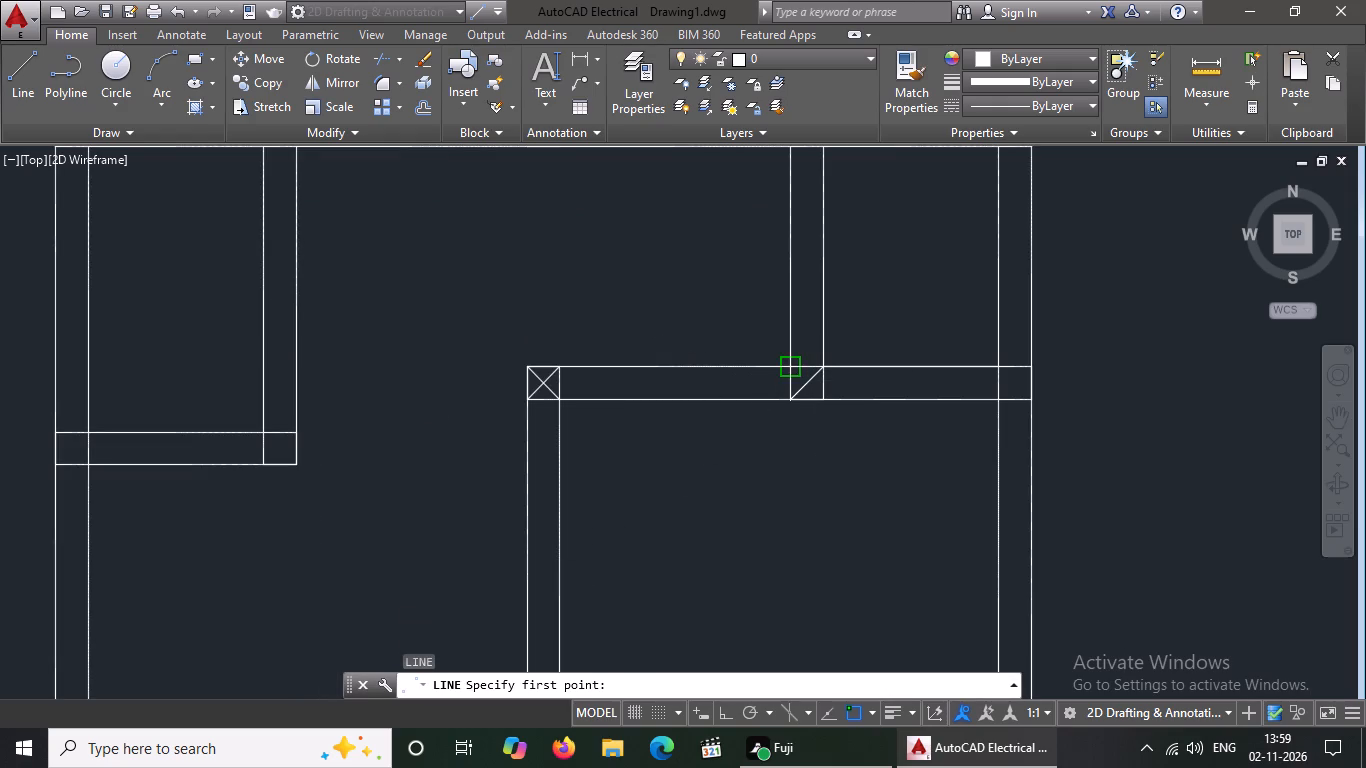
click(786, 366)
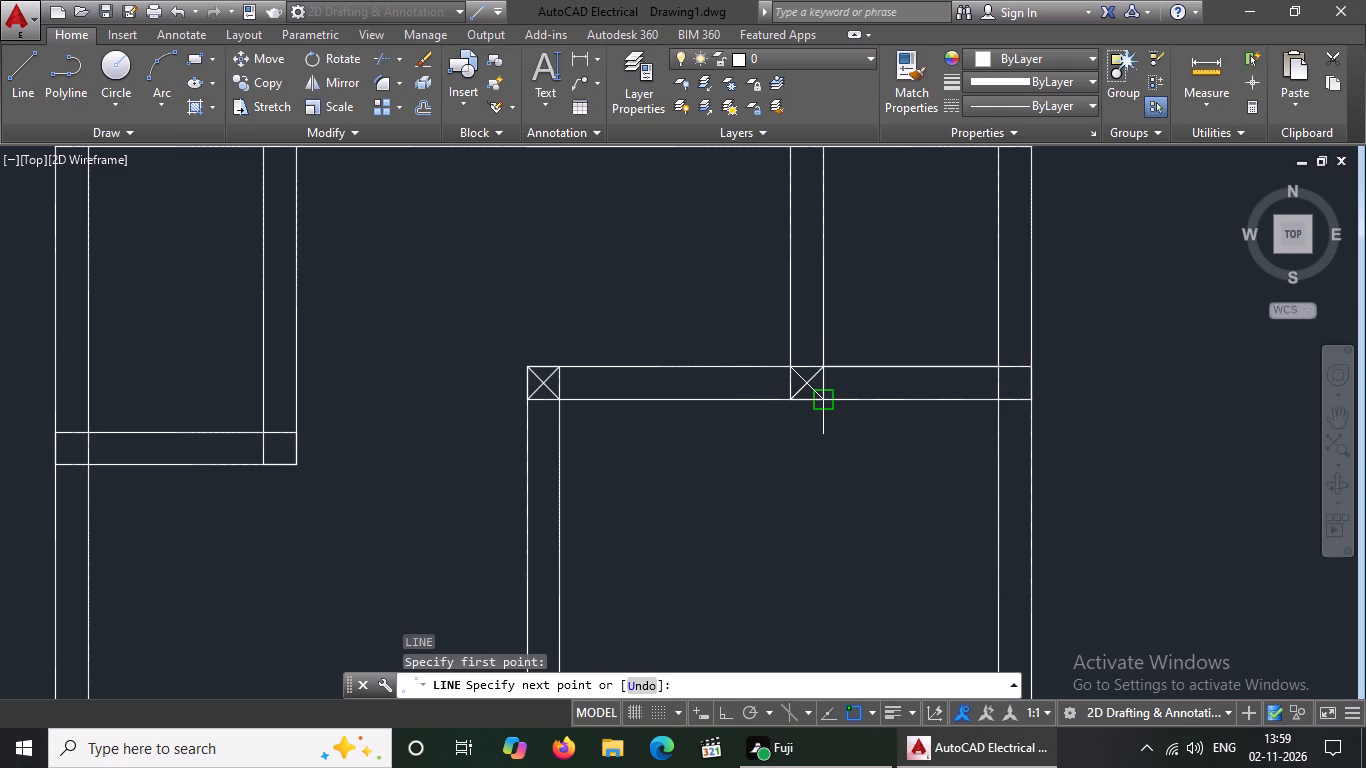
click(819, 394)
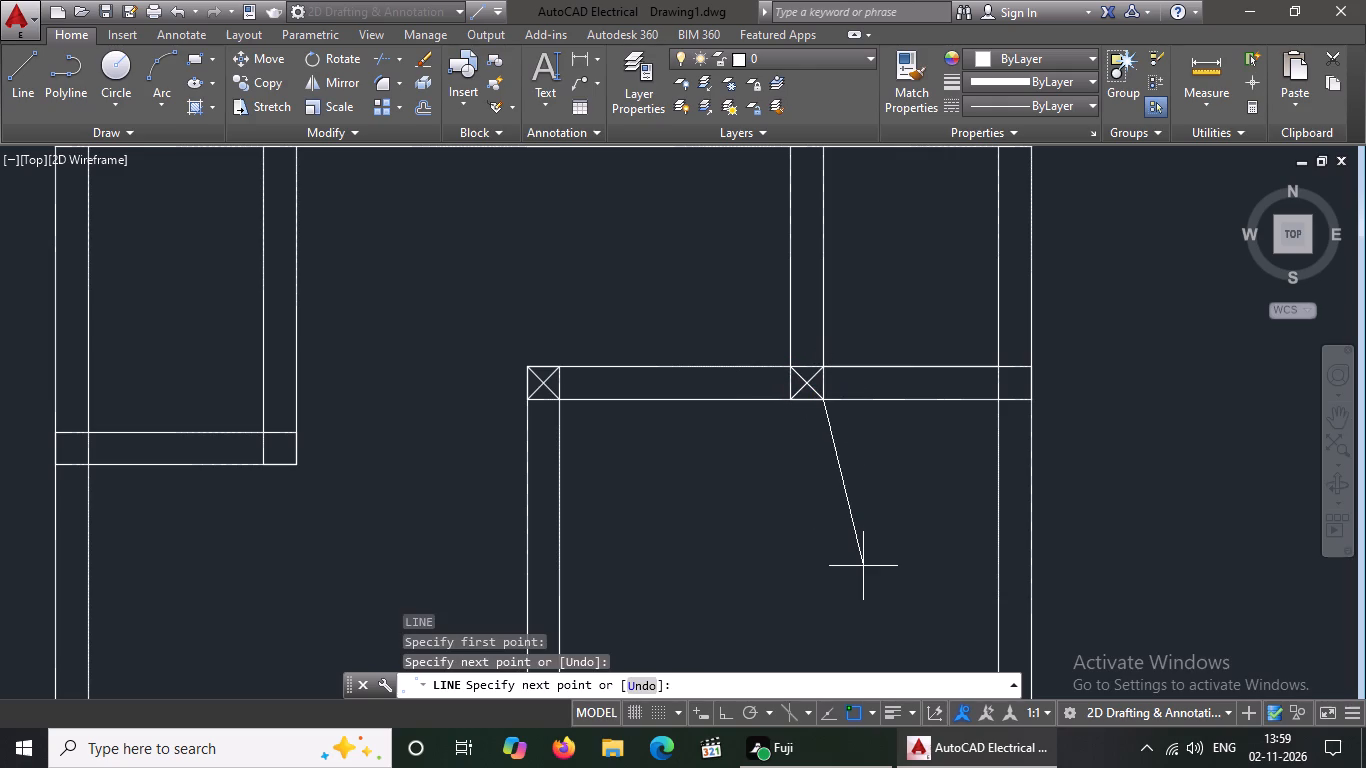
key(Return)
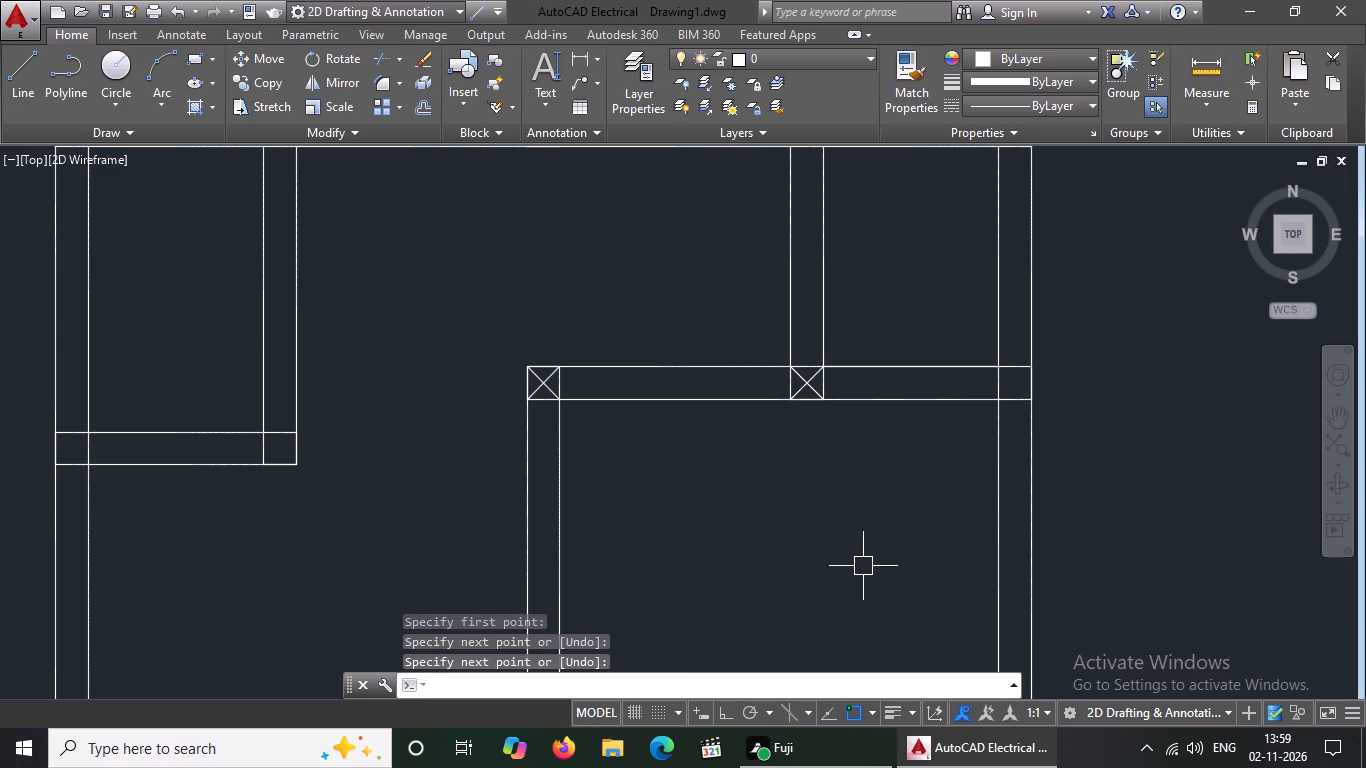
Draw two crossing diagonal lines in the square where the right outer wall meets the wall below the right bath.
key(l)
key(Return)
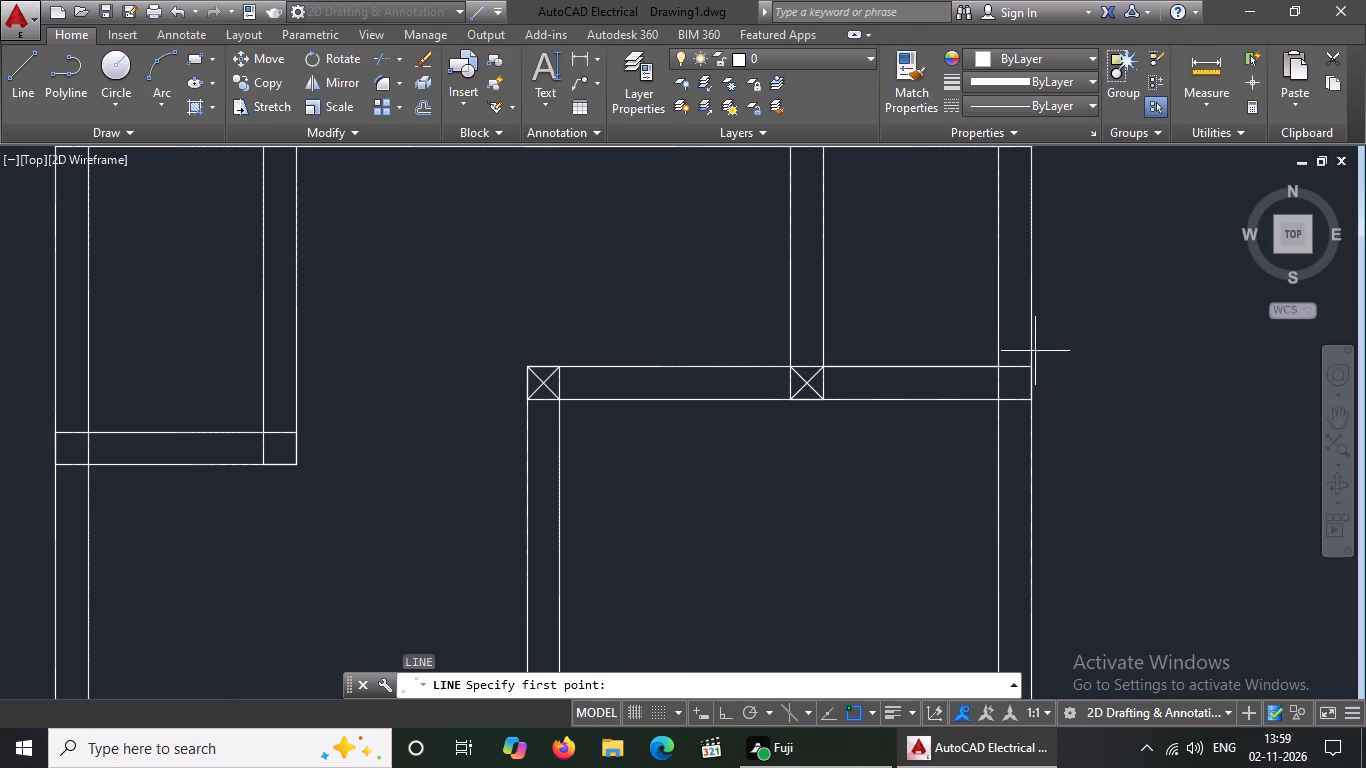
scroll(1036, 352, up, 2)
drag(937, 475, 938, 474)
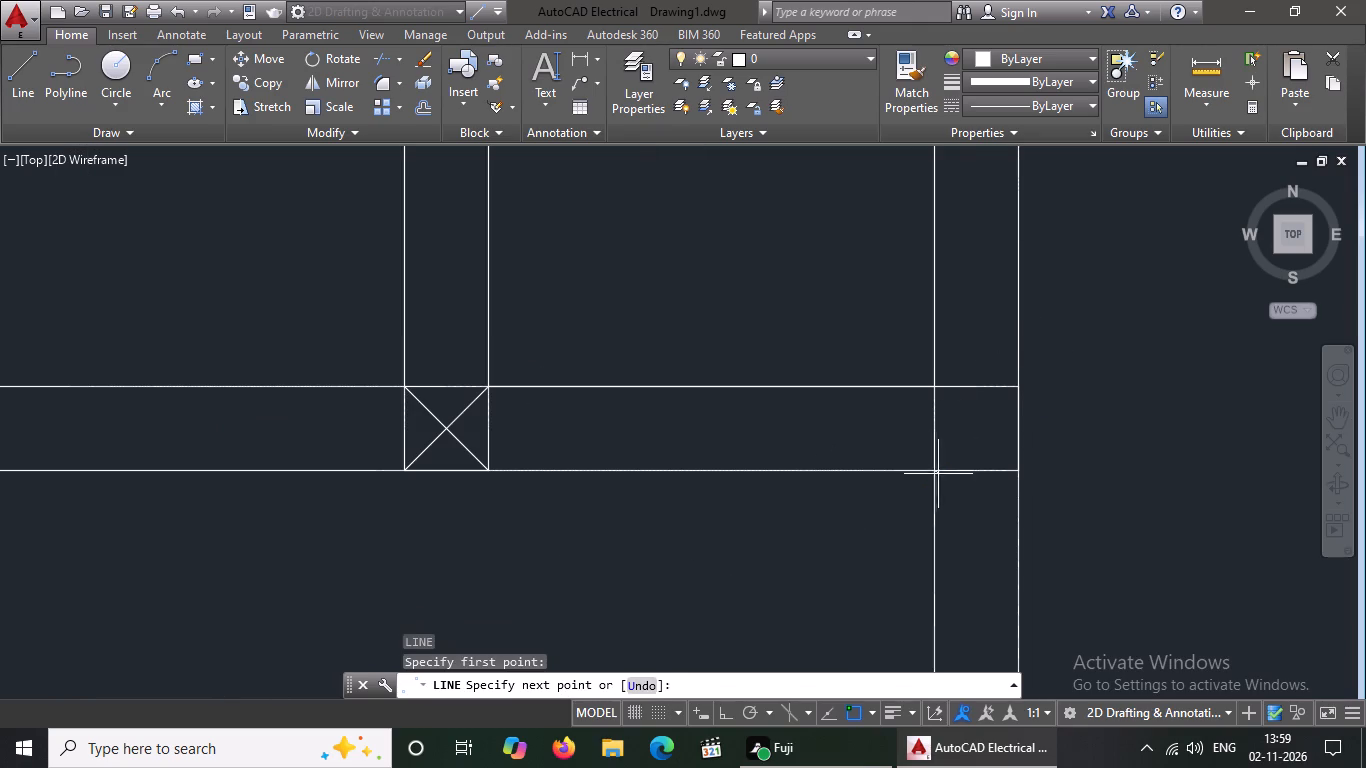
drag(938, 474, 964, 446)
drag(1017, 386, 1037, 369)
key(Return)
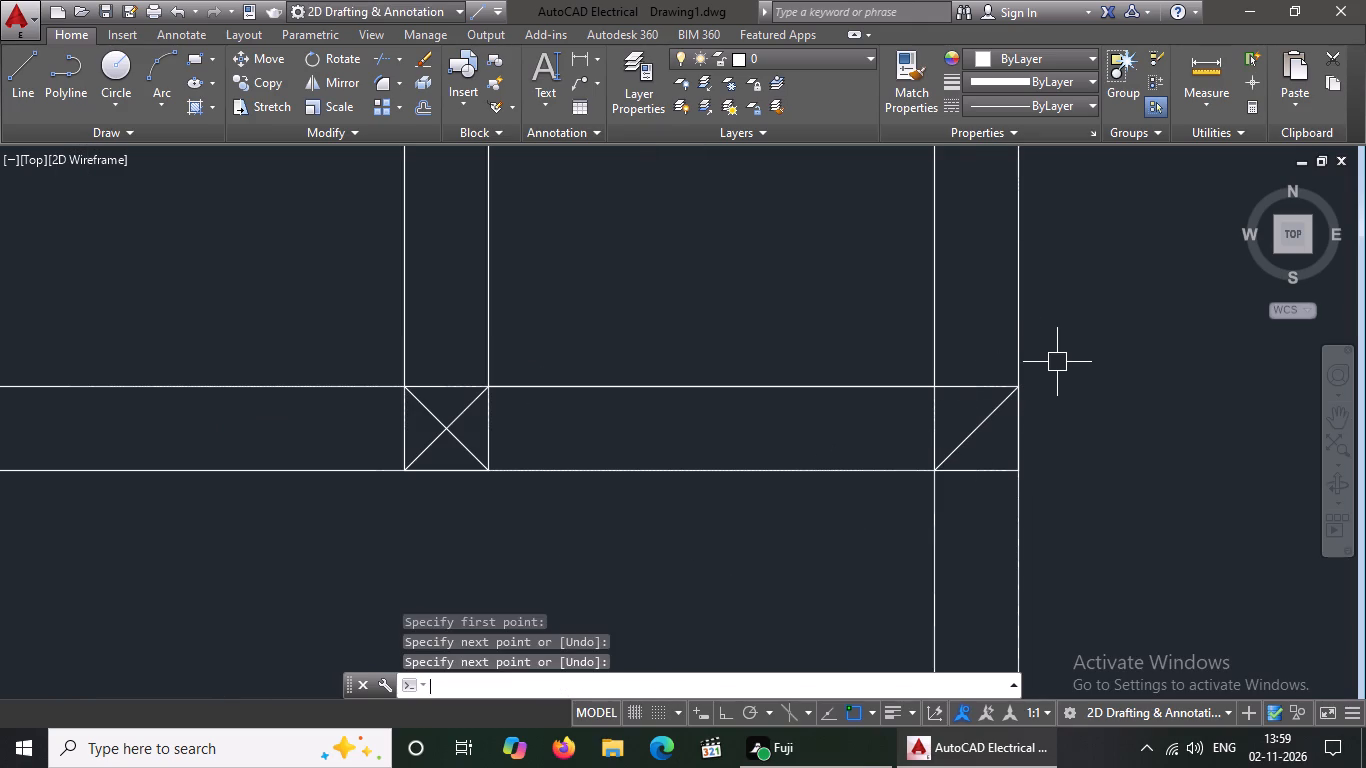
key(l)
key(Return)
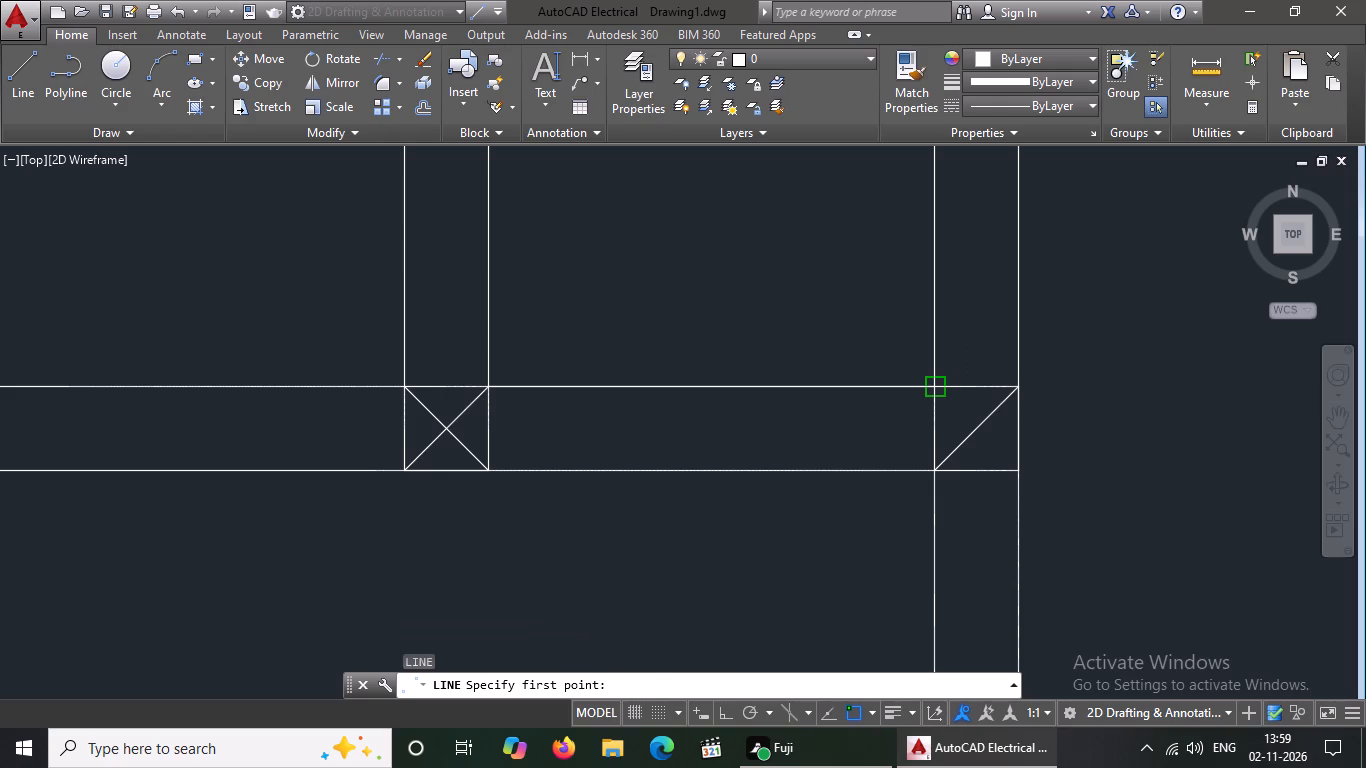
click(938, 390)
drag(1014, 472, 1097, 513)
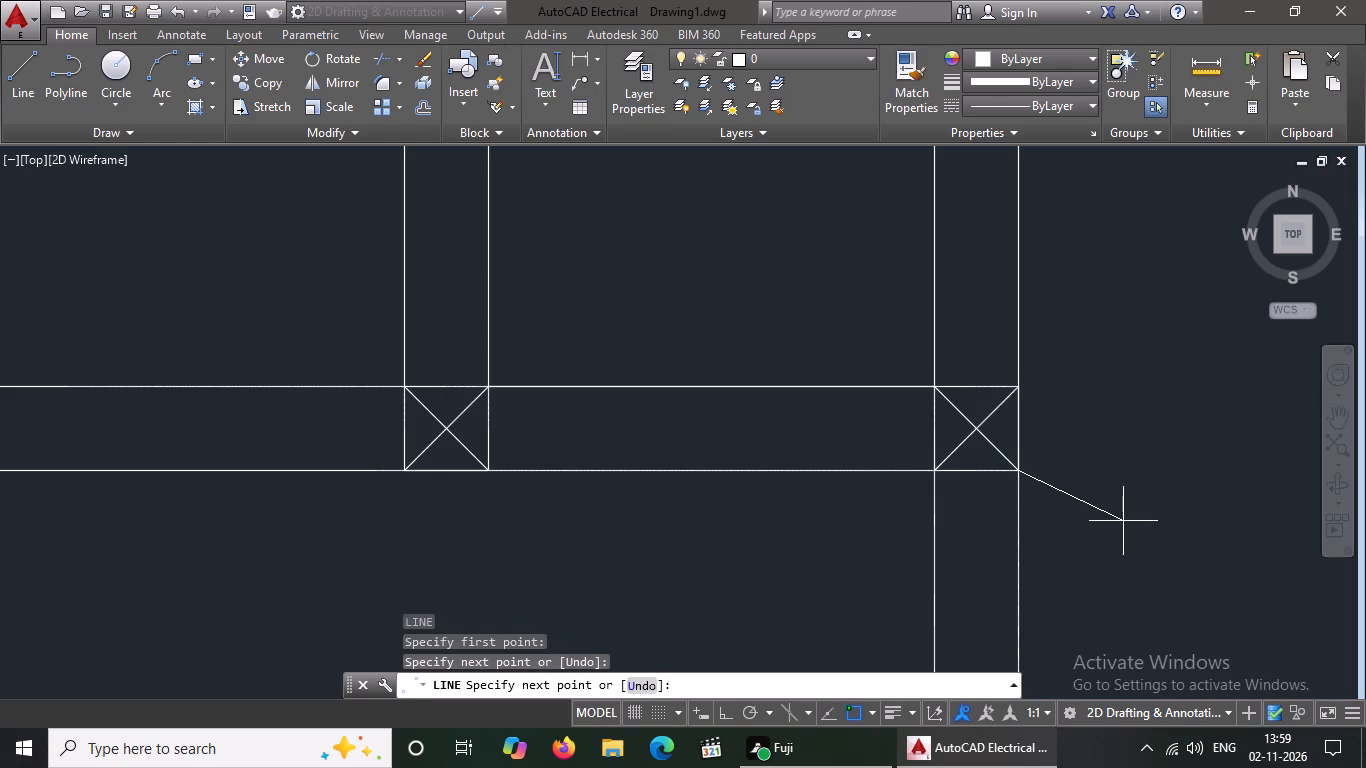
key(Return)
Draw two crossing diagonal lines in the square where the left outer wall meets the left bath's bottom wall.
key(l)
key(Return)
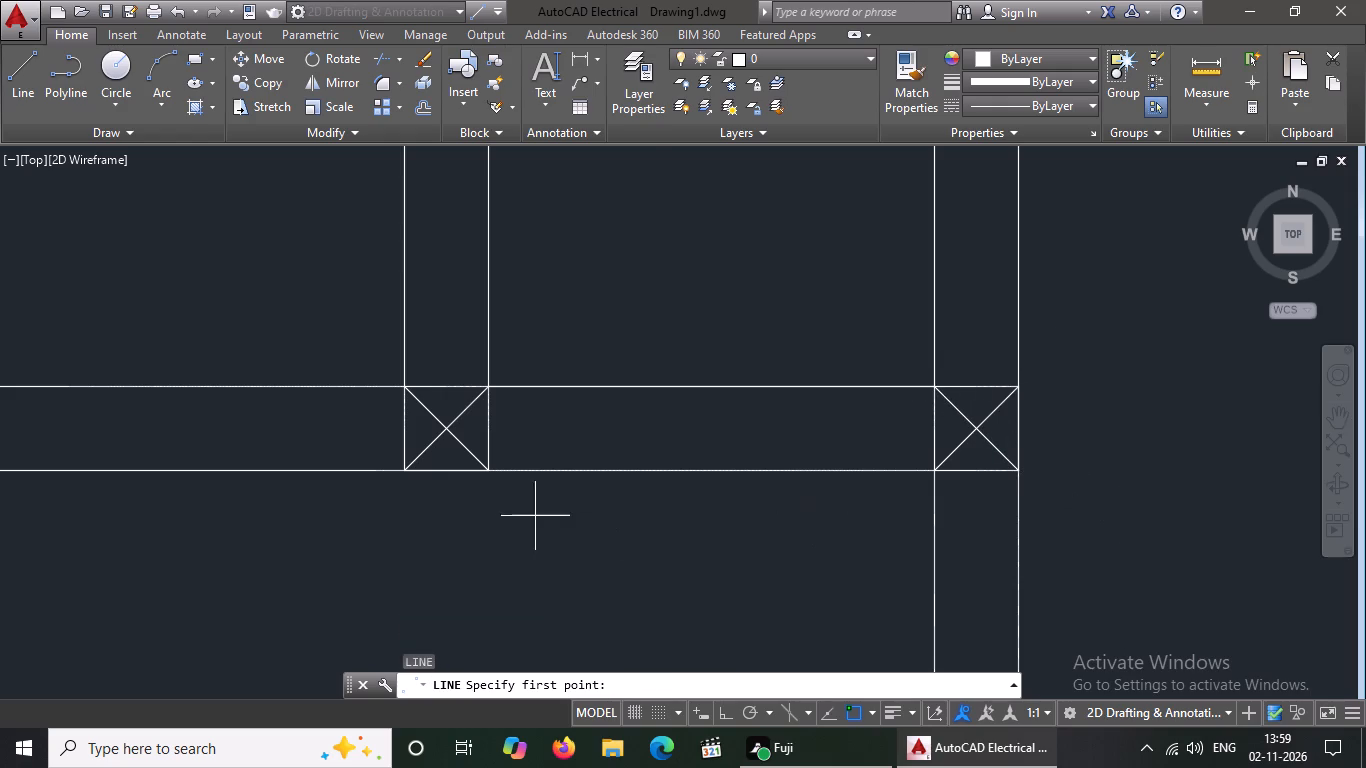
scroll(530, 516, down, 5)
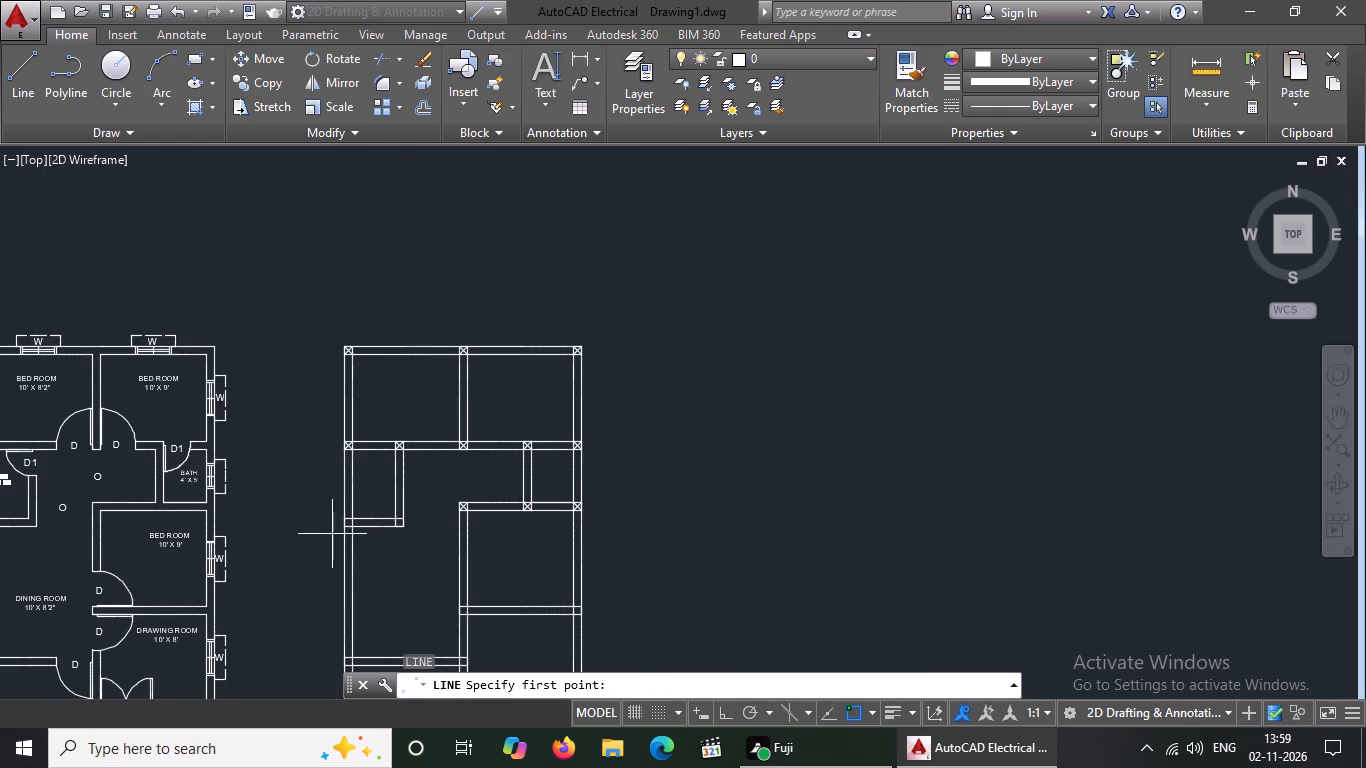
scroll(332, 534, up, 3)
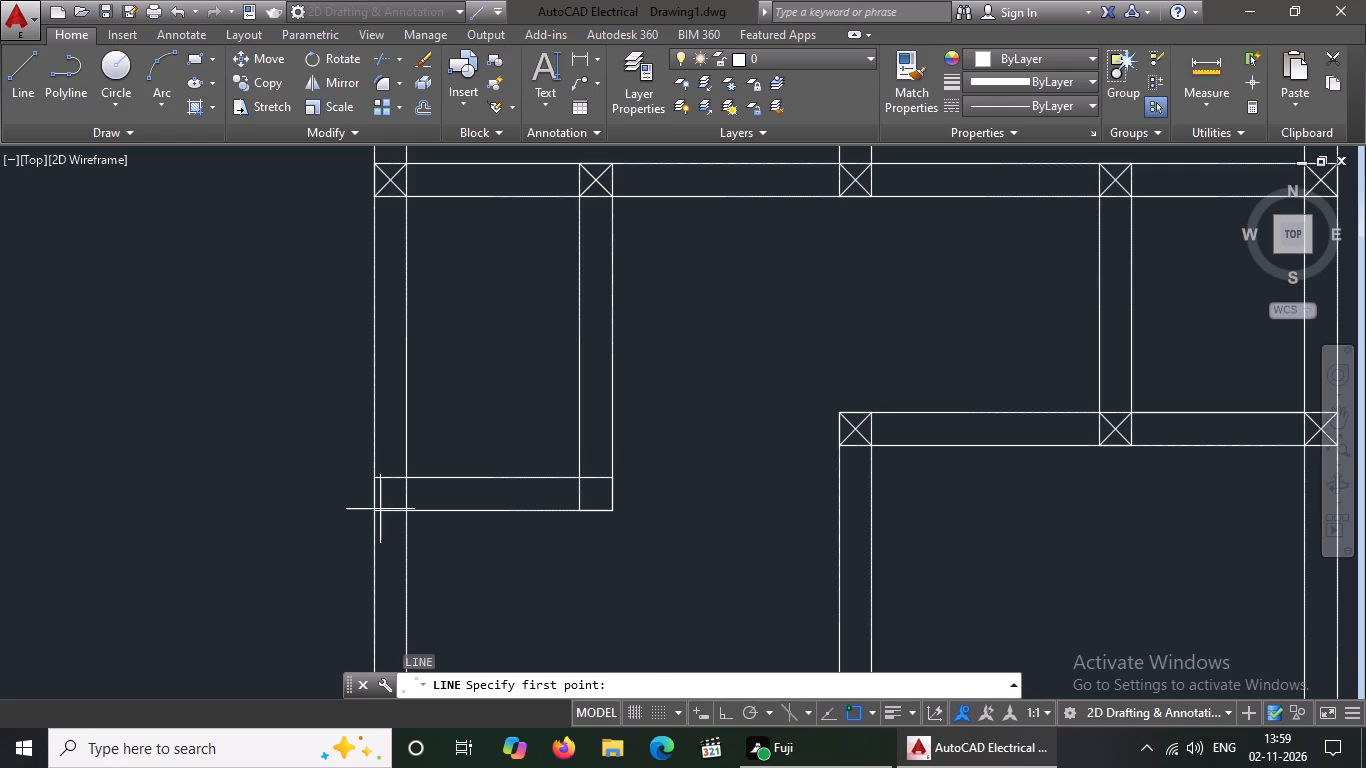
click(379, 512)
drag(397, 482, 409, 468)
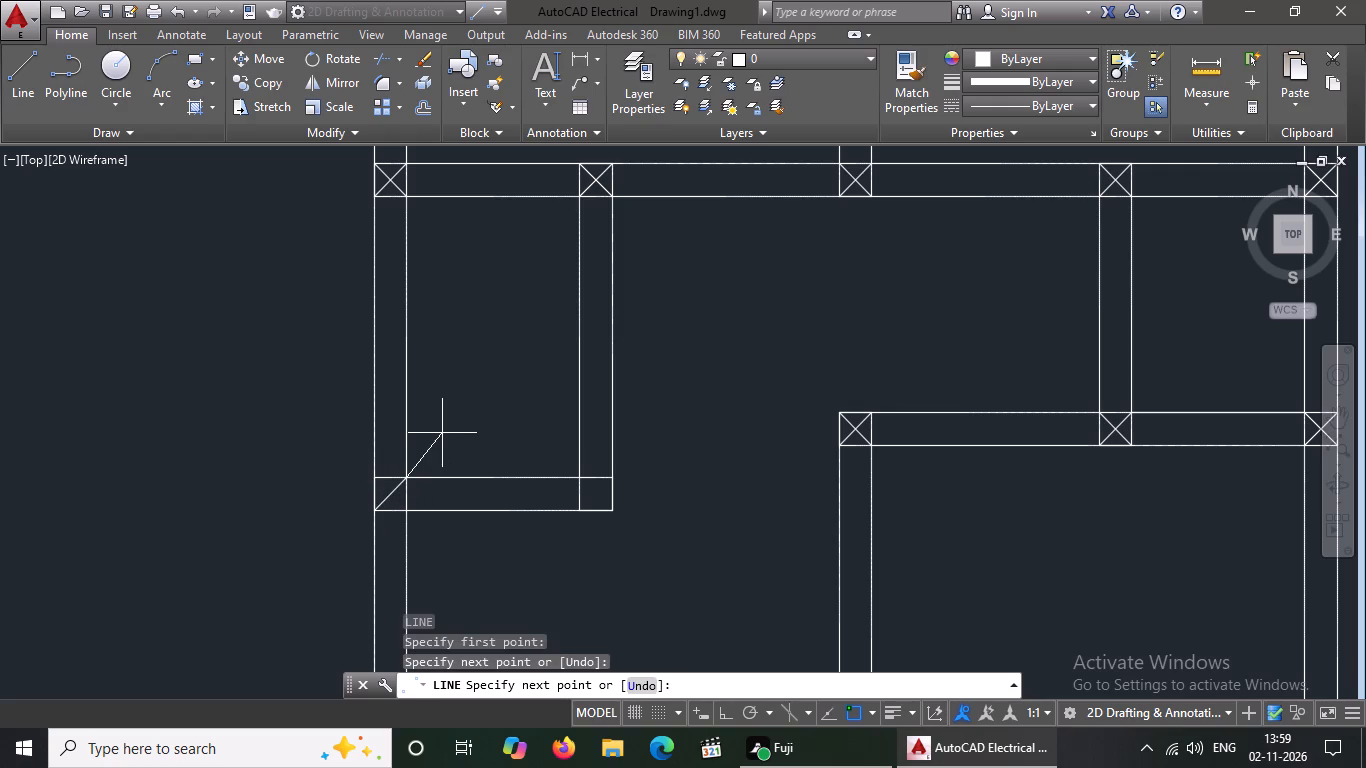
key(Return)
key(l)
key(Return)
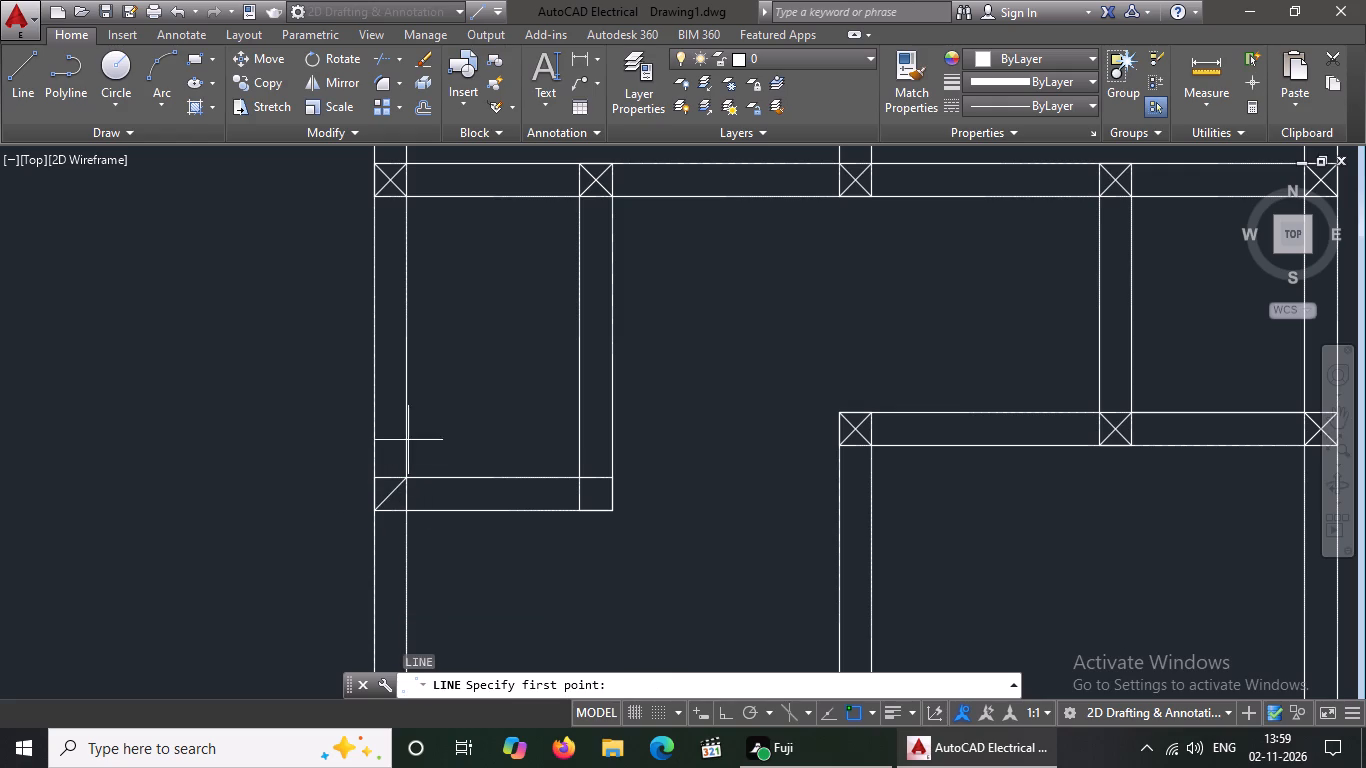
click(370, 475)
drag(409, 506, 444, 555)
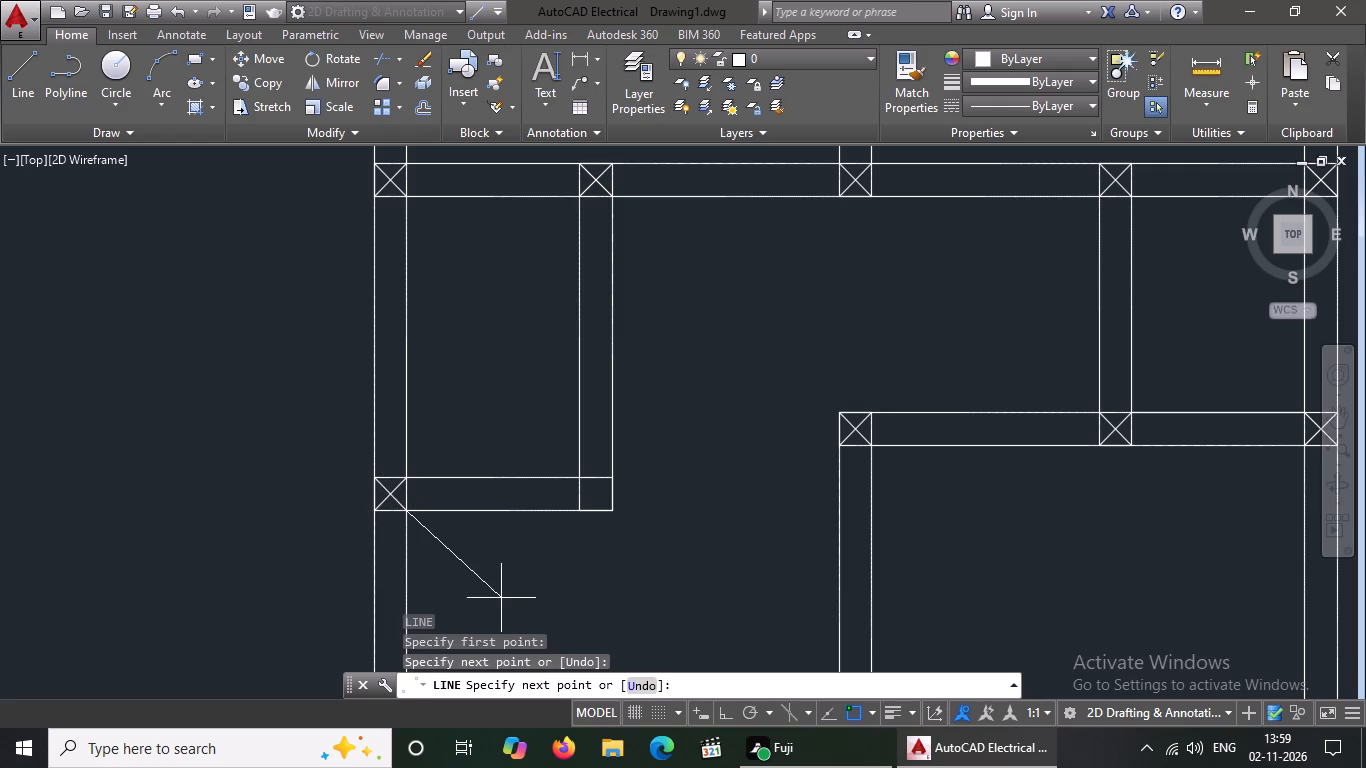
key(Return)
Draw two crossing diagonal lines in the square where the left bath's inner wall meets its bottom wall.
key(l)
key(Return)
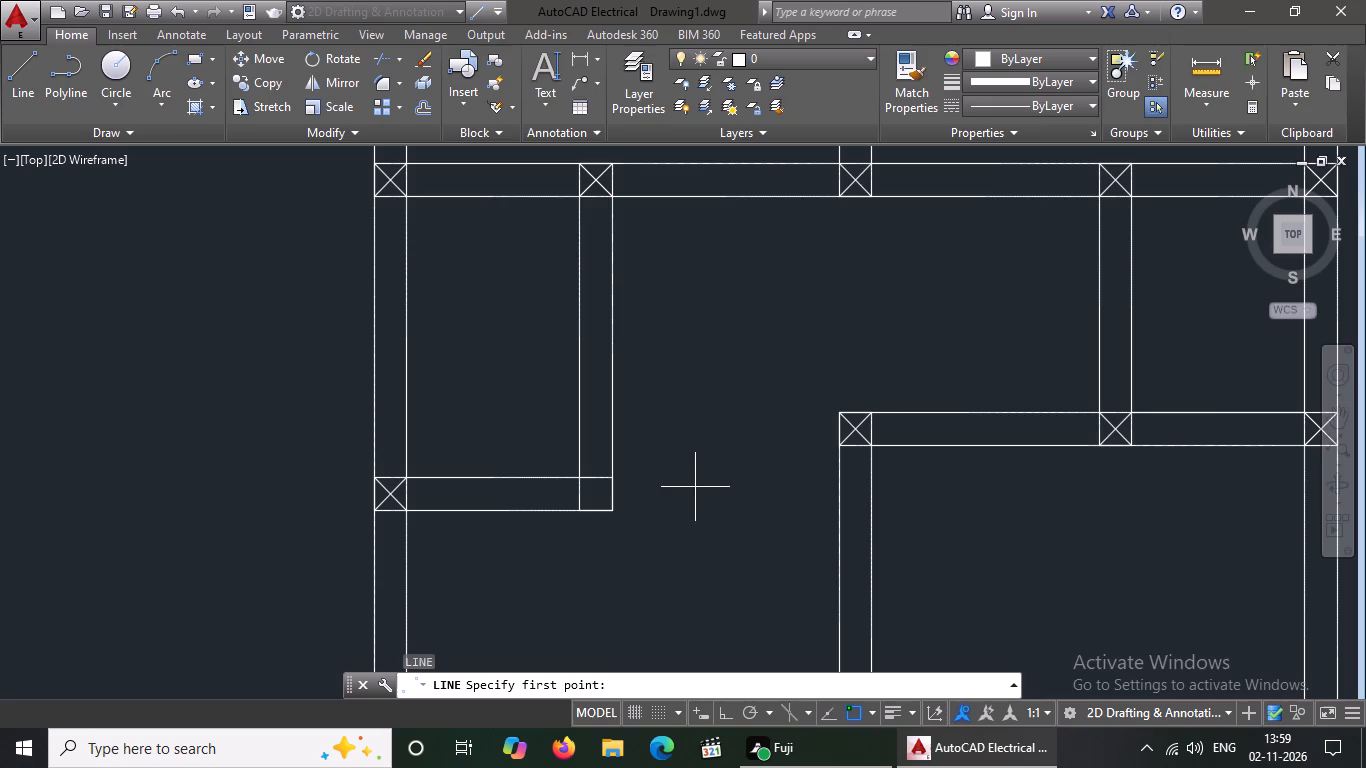
drag(576, 508, 587, 500)
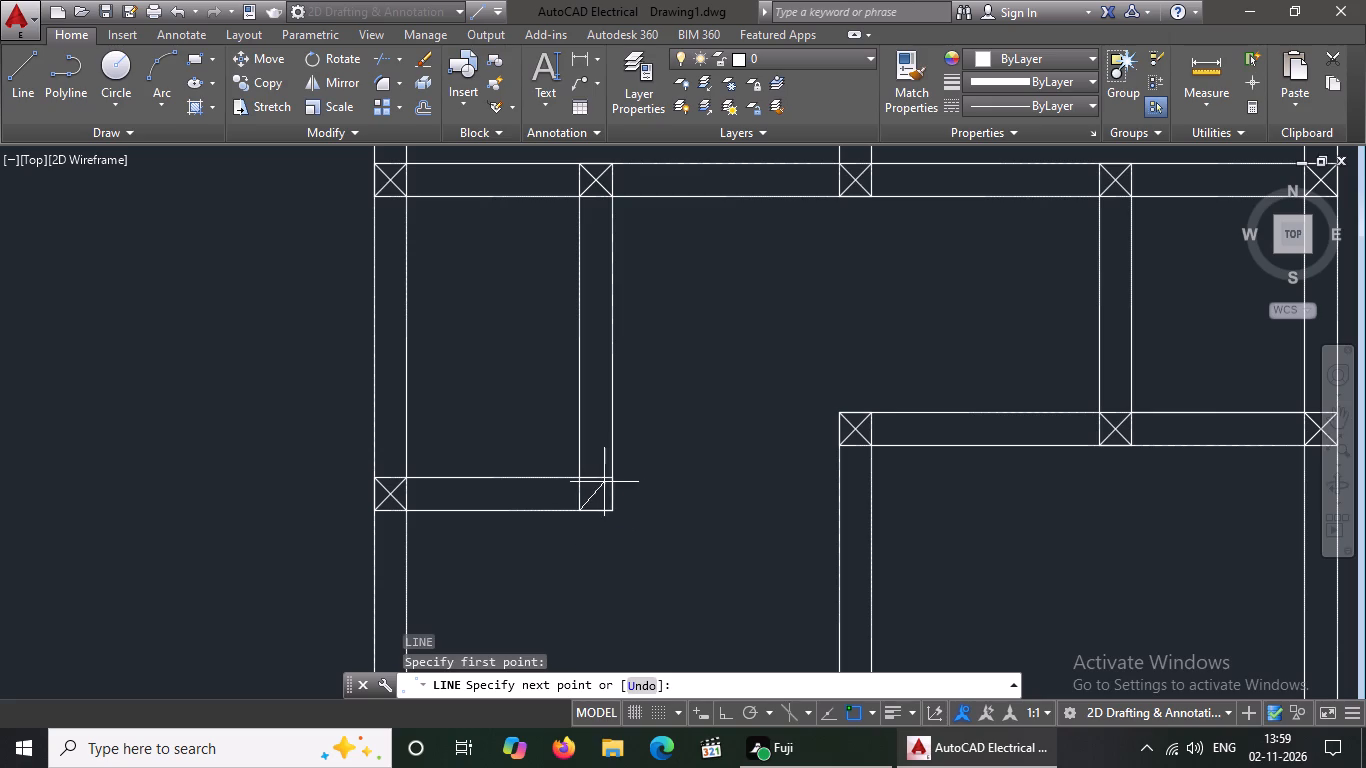
drag(612, 475, 634, 457)
key(Return)
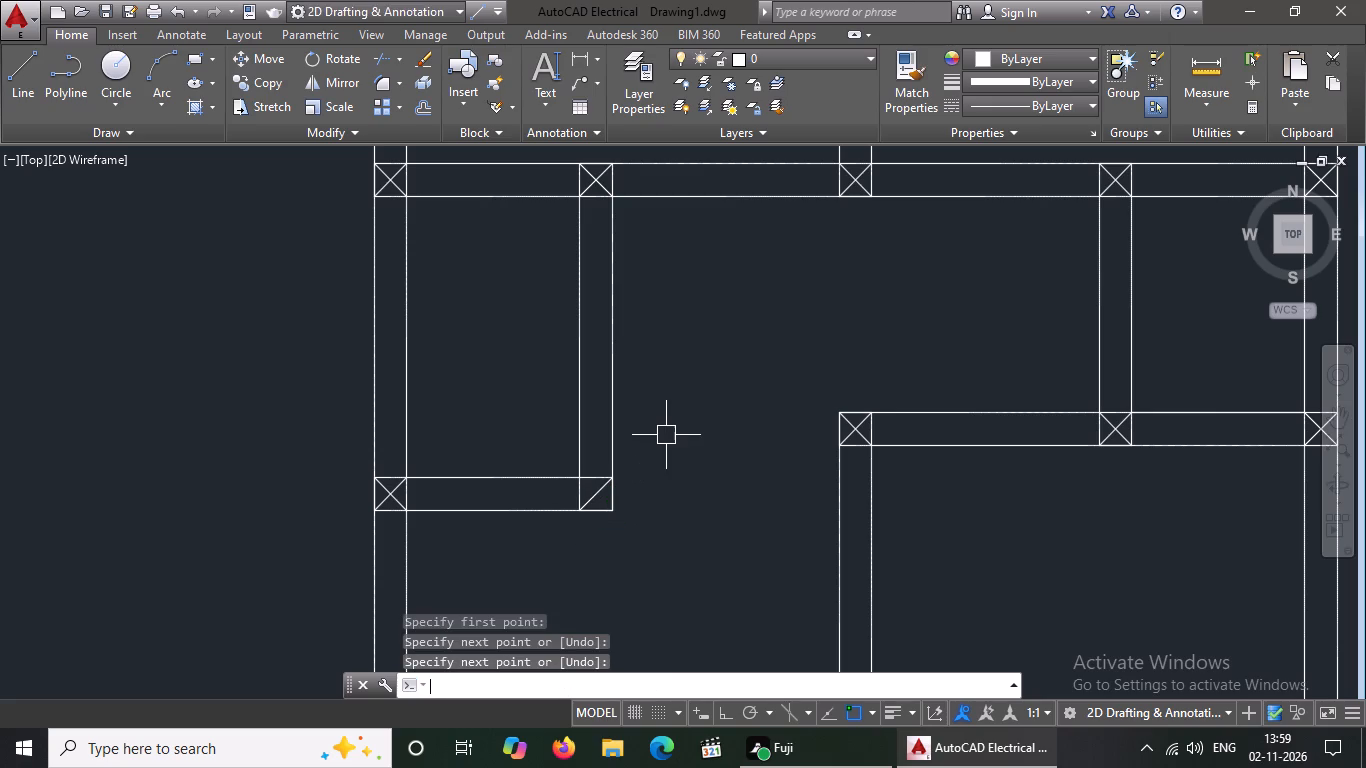
key(l)
key(Return)
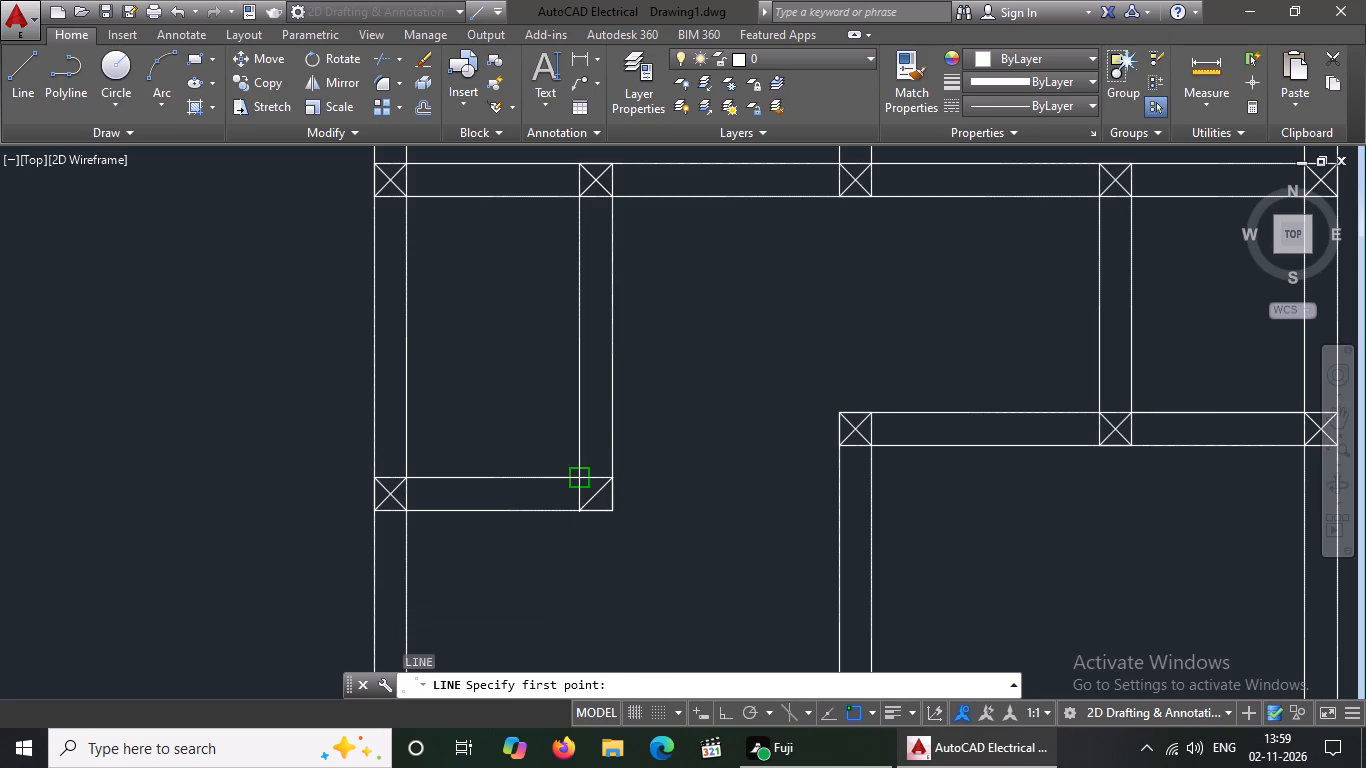
click(578, 473)
click(612, 511)
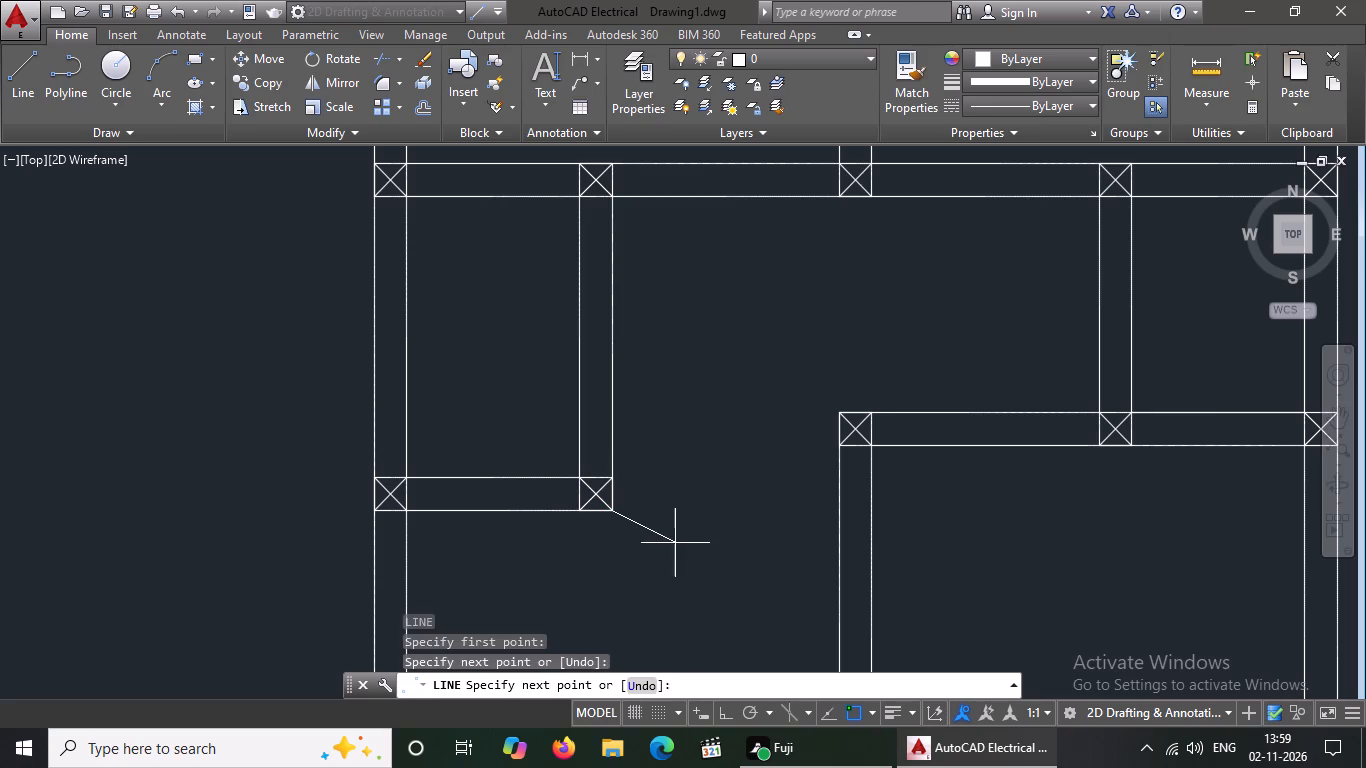
key(Return)
Draw two crossing diagonal lines in the square where the central wall meets the wall between the lower bedroom and drawing room.
key(l)
key(Return)
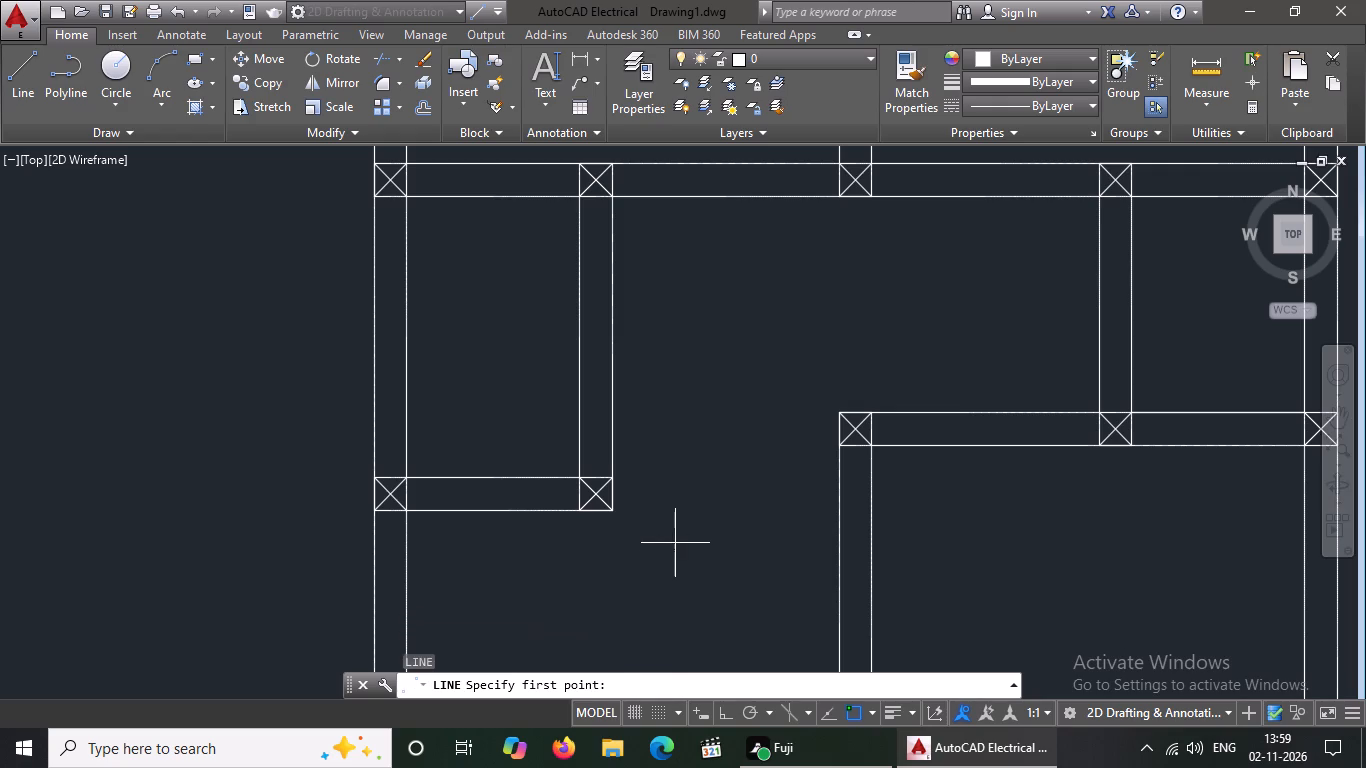
scroll(645, 488, down, 3)
scroll(750, 600, up, 2)
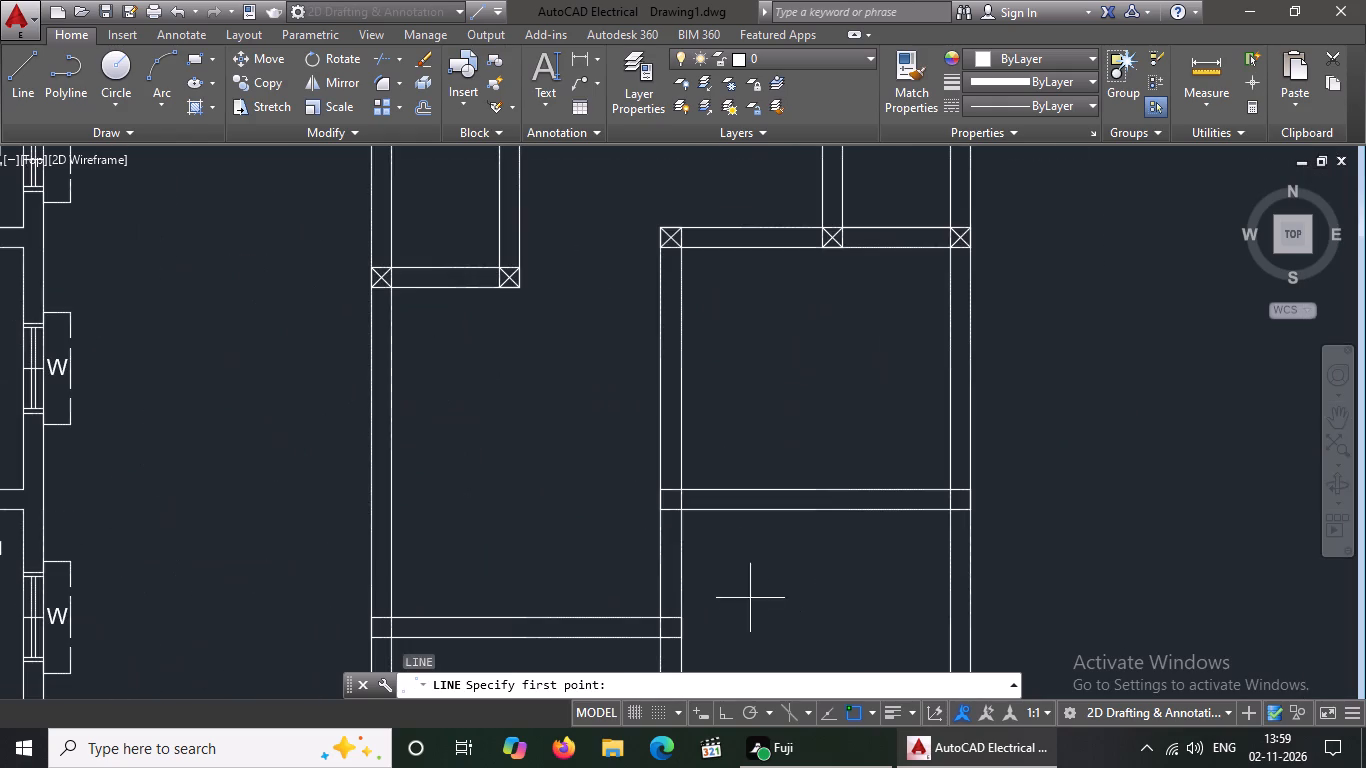
scroll(688, 515, up, 2)
click(623, 510)
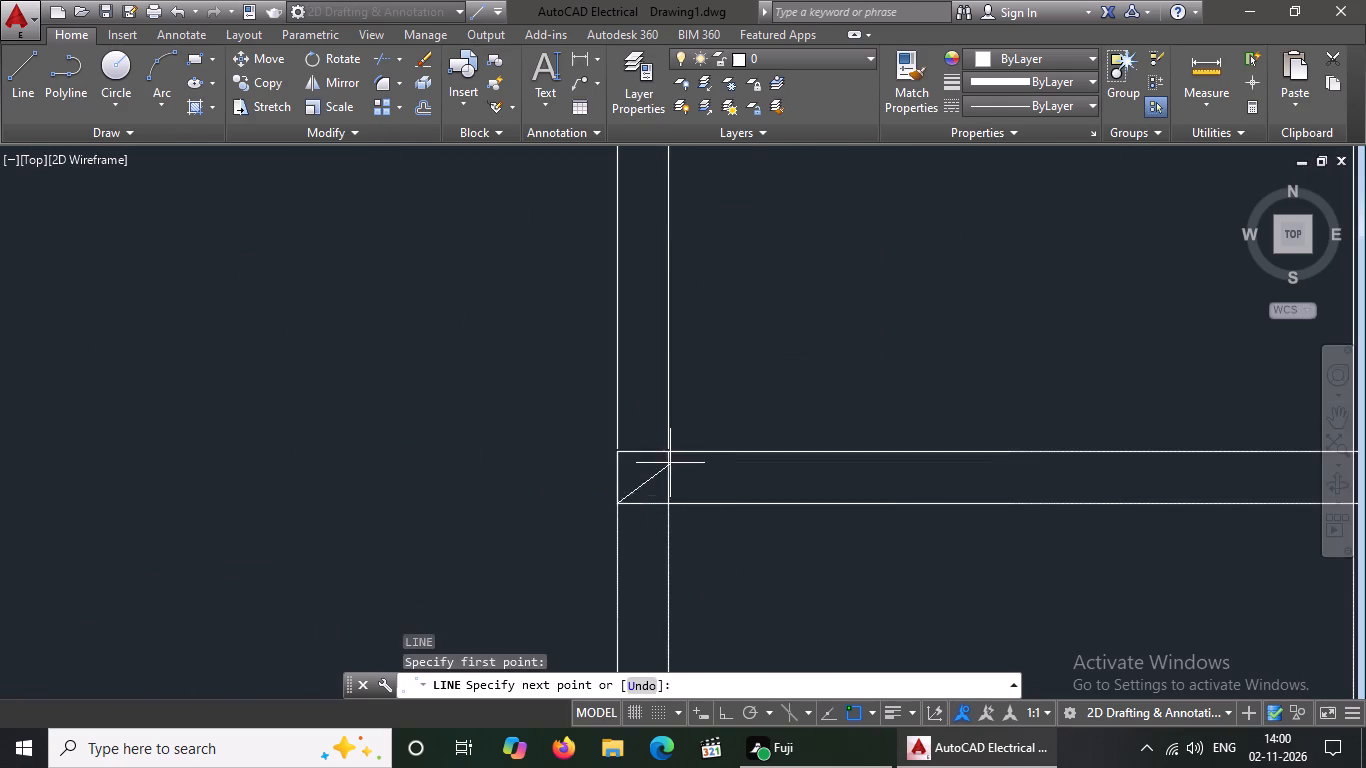
drag(673, 444, 691, 425)
key(Return)
key(l)
key(Return)
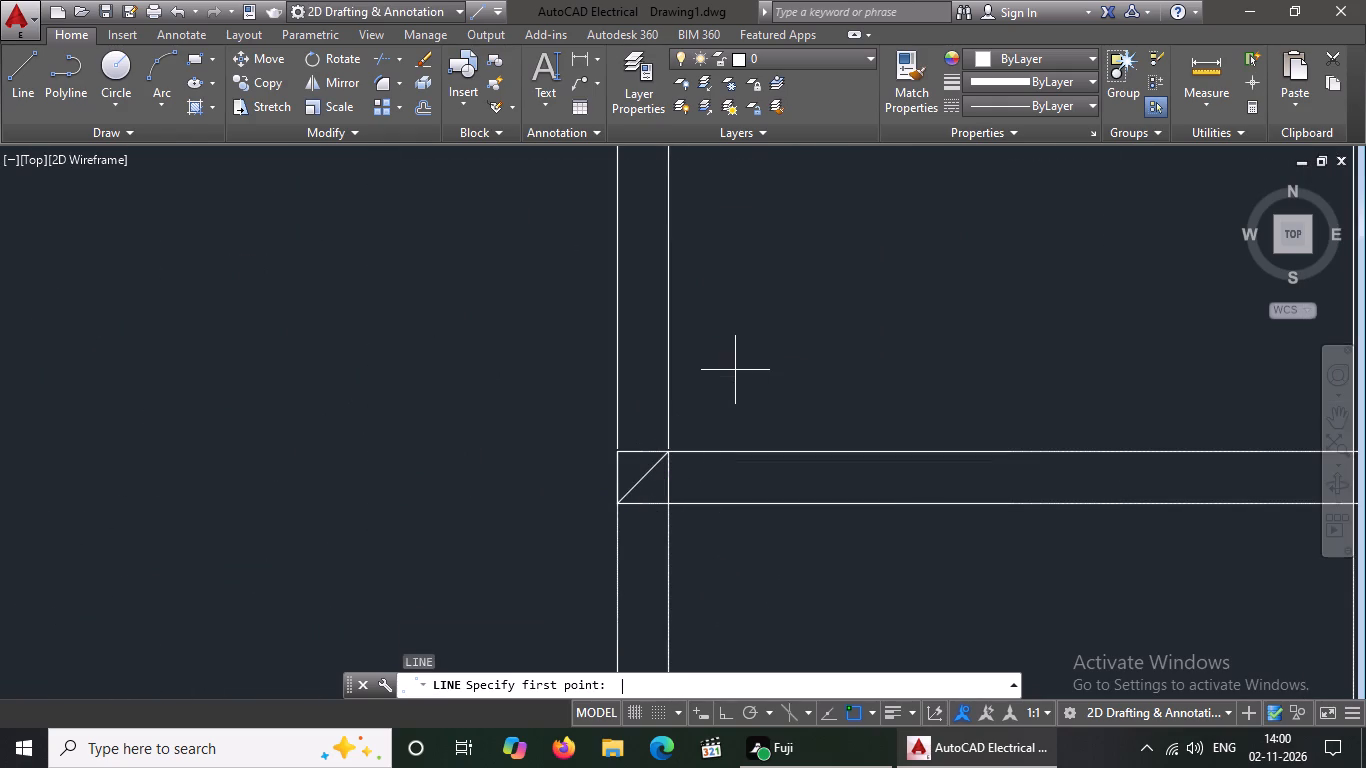
click(618, 453)
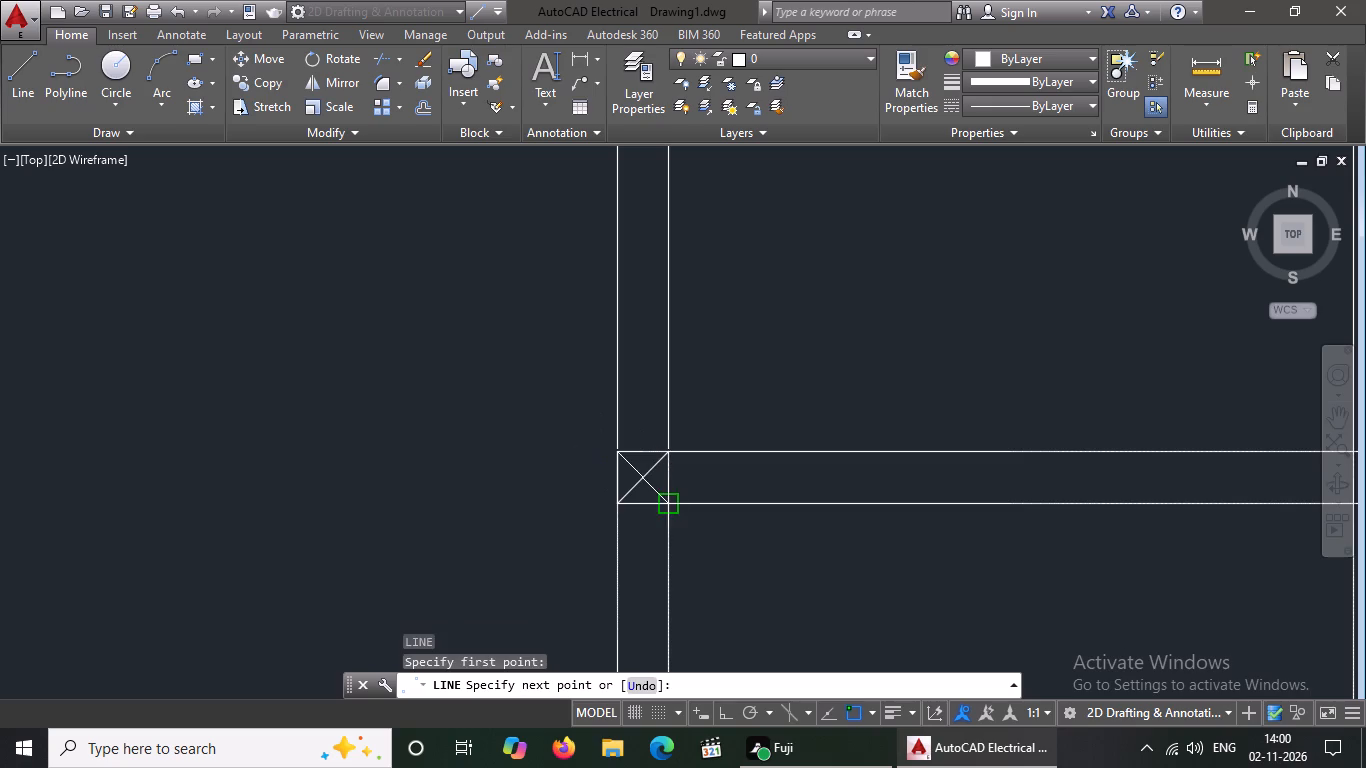
drag(662, 500, 678, 532)
key(Return)
Draw two crossing diagonal lines in the square where the right outer wall meets the wall between the lower bedroom and drawing room.
key(l)
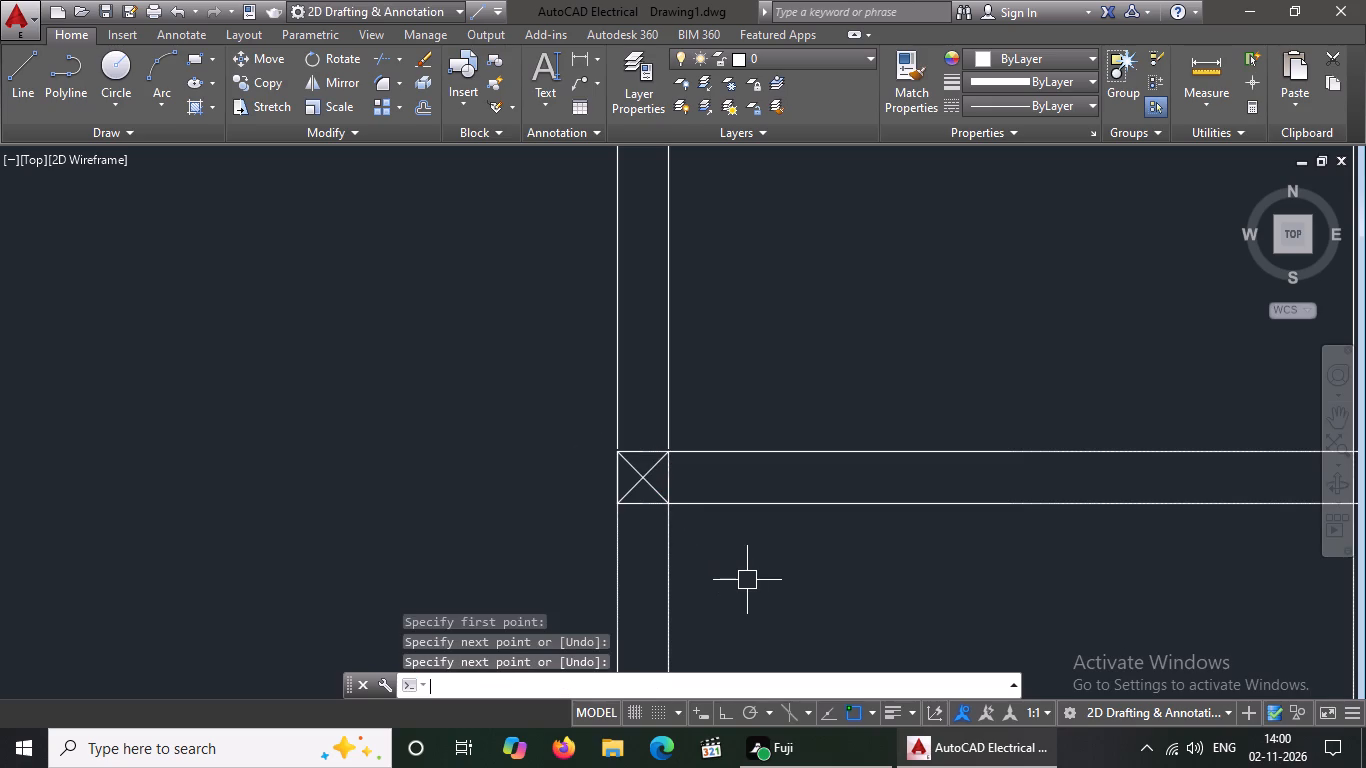
key(Return)
scroll(747, 582, down, 3)
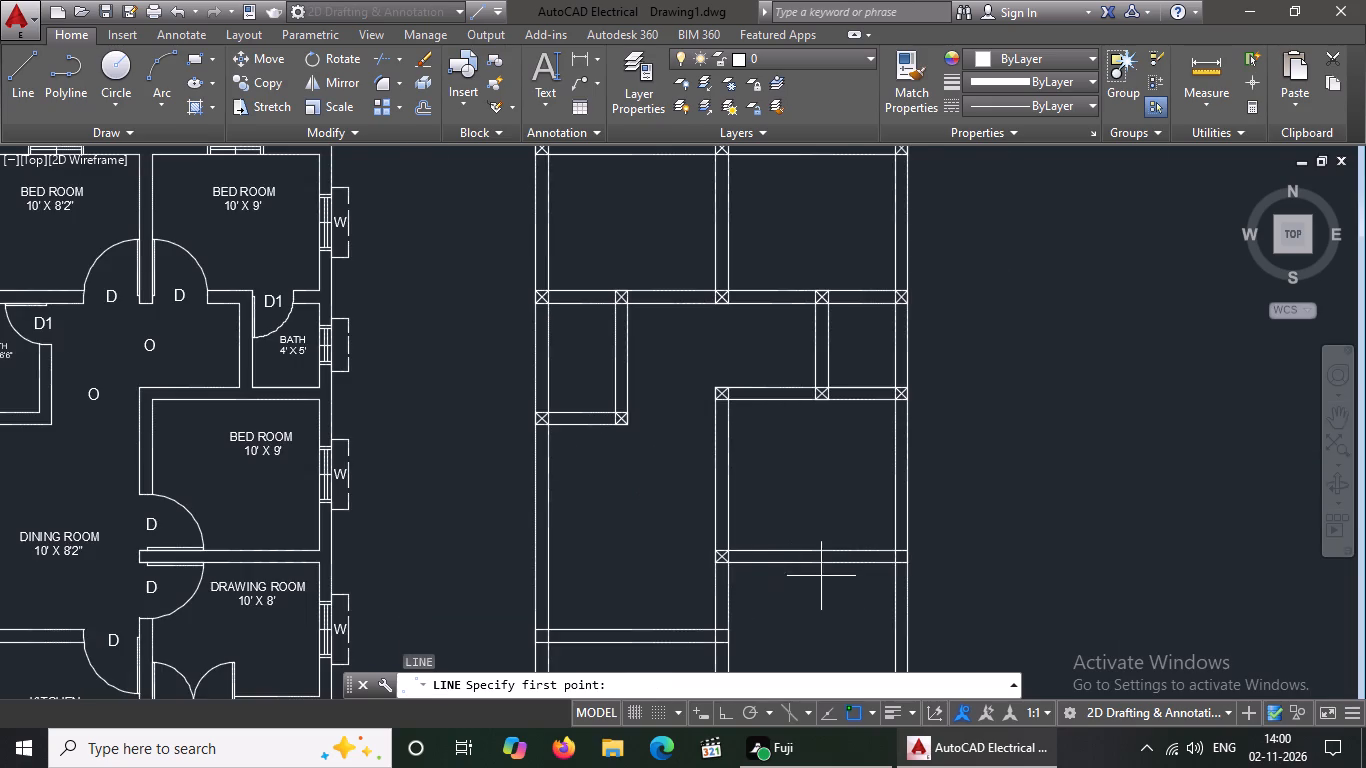
scroll(892, 575, up, 3)
click(900, 527)
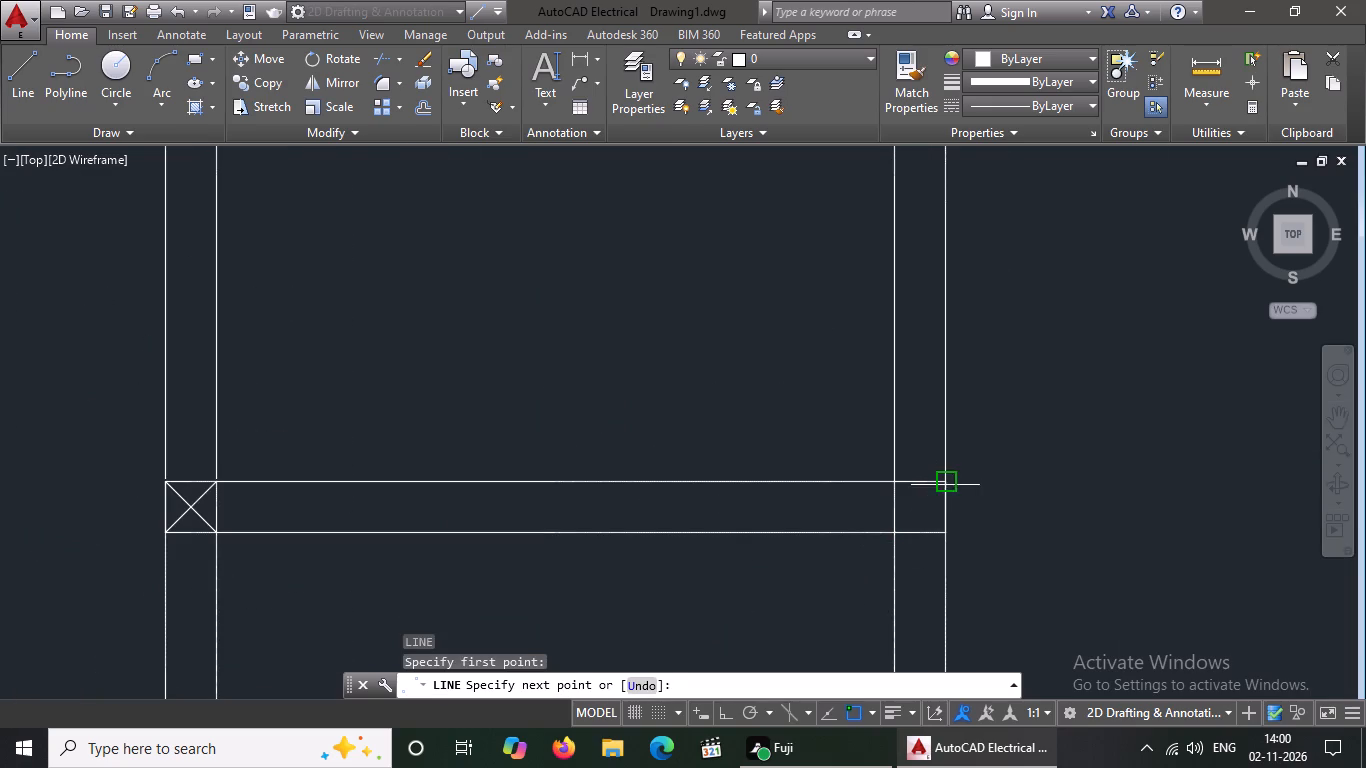
click(952, 491)
key(Return)
key(l)
key(Return)
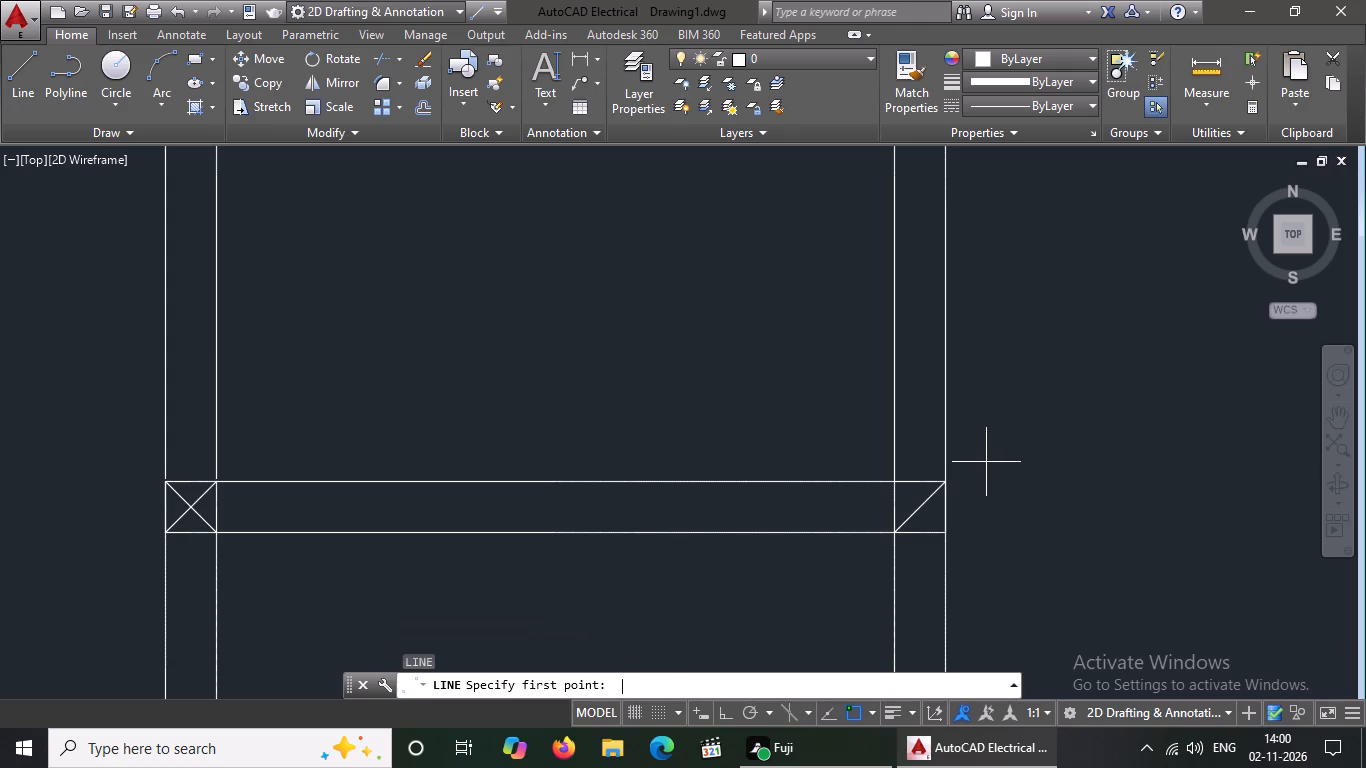
click(893, 485)
drag(950, 538, 964, 535)
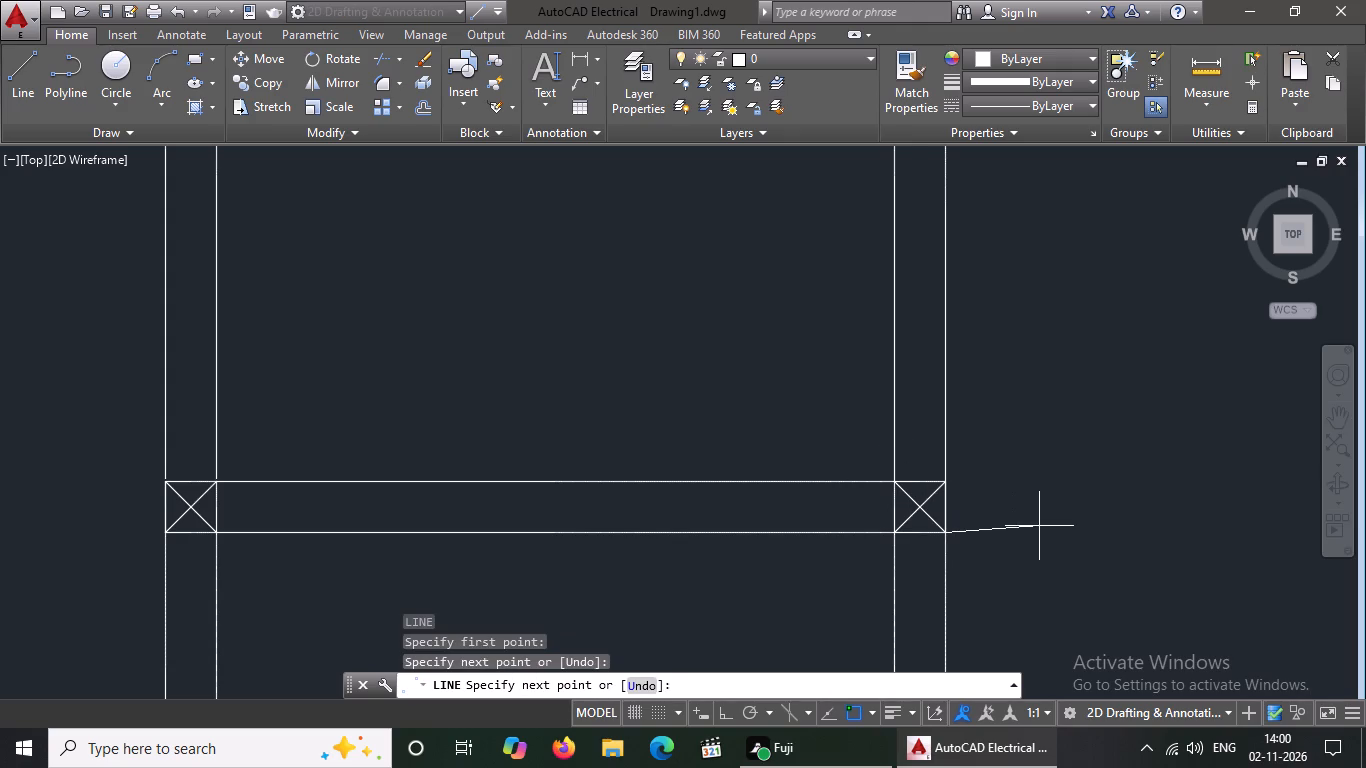
key(Return)
Draw two crossing diagonal lines in the square where the left outer wall meets the wall between the dining room and kitchen.
key(l)
key(Return)
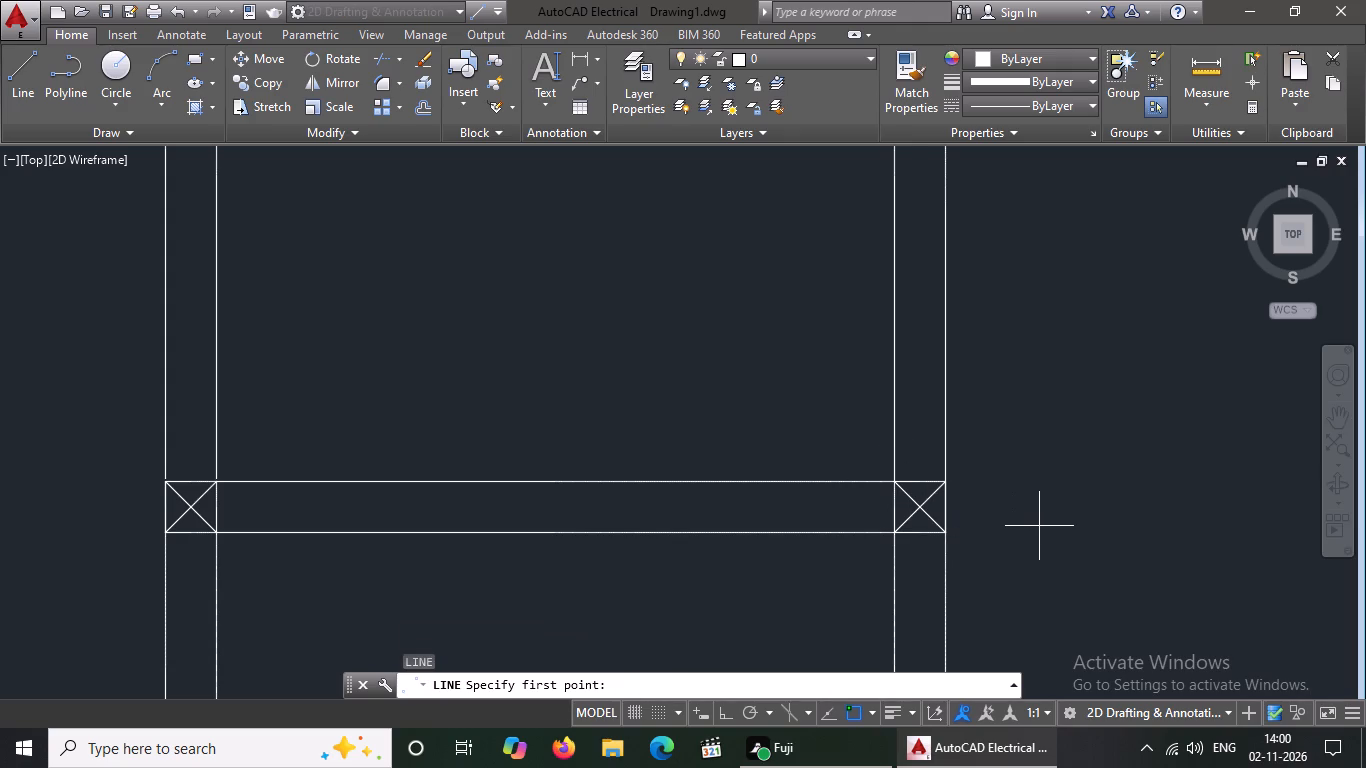
scroll(694, 463, down, 3)
scroll(392, 558, up, 2)
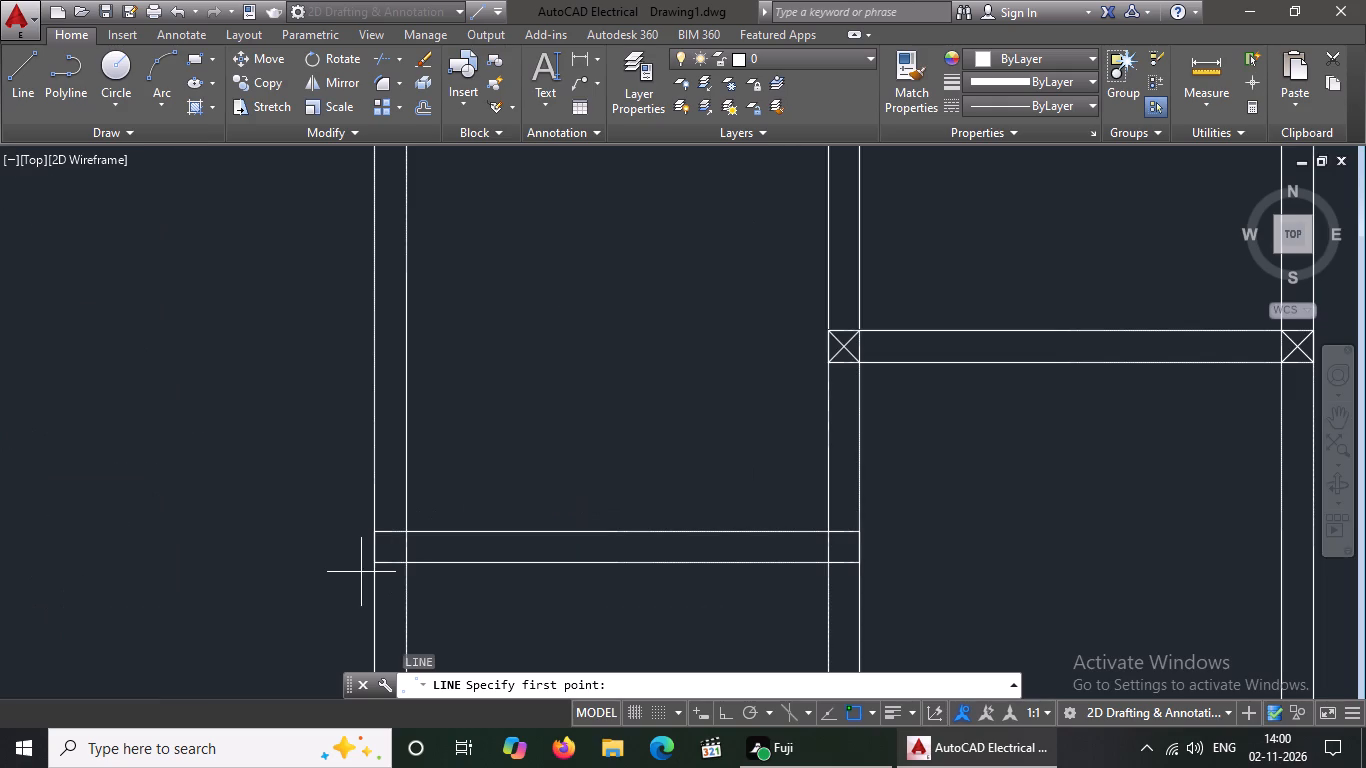
click(370, 566)
drag(396, 531, 398, 530)
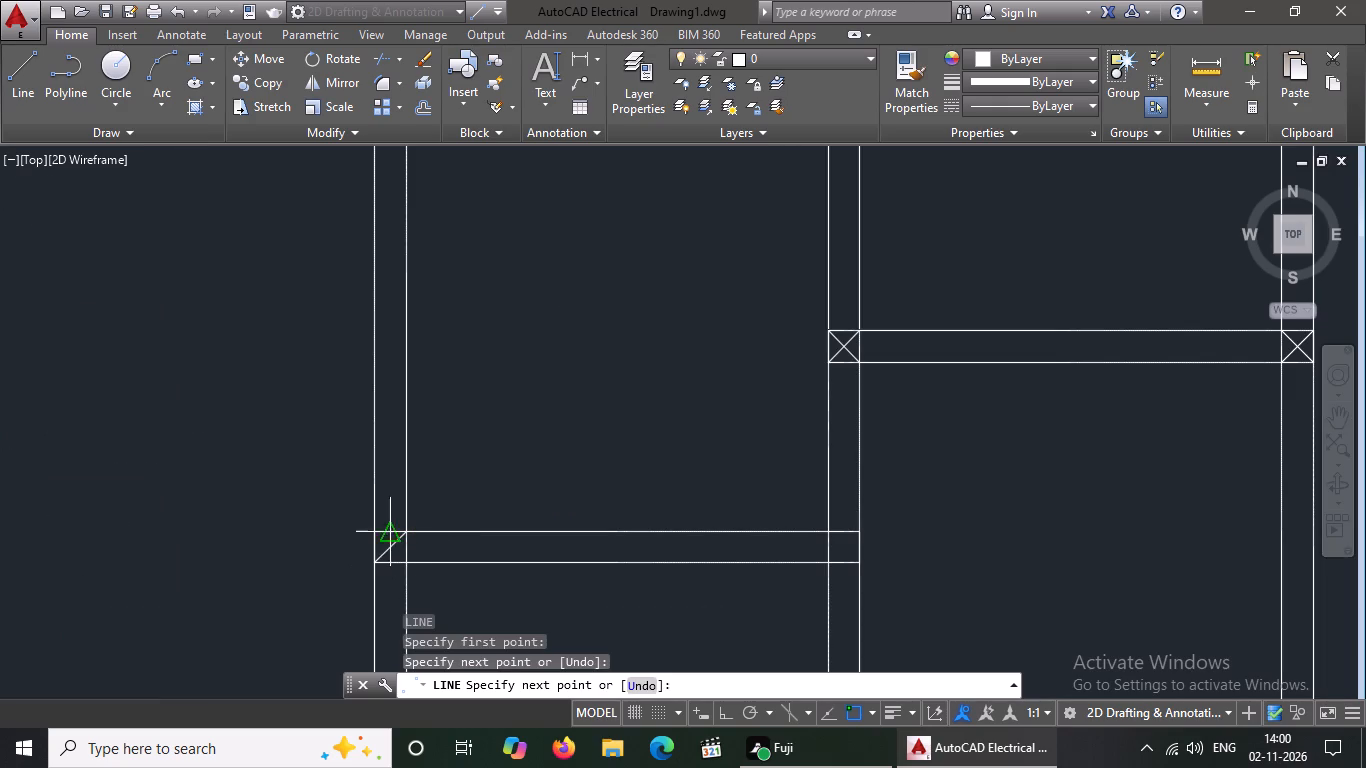
drag(398, 530, 409, 520)
key(Return)
key(l)
key(Return)
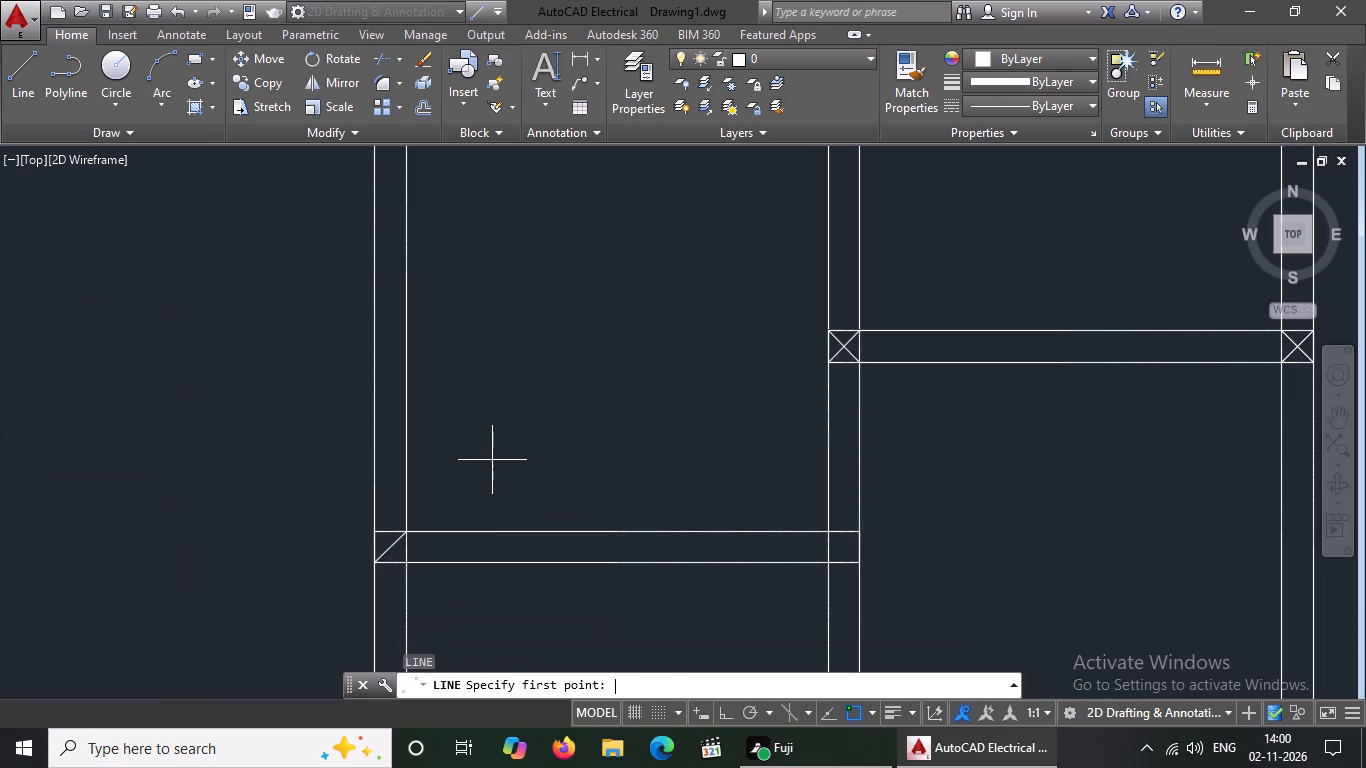
click(379, 536)
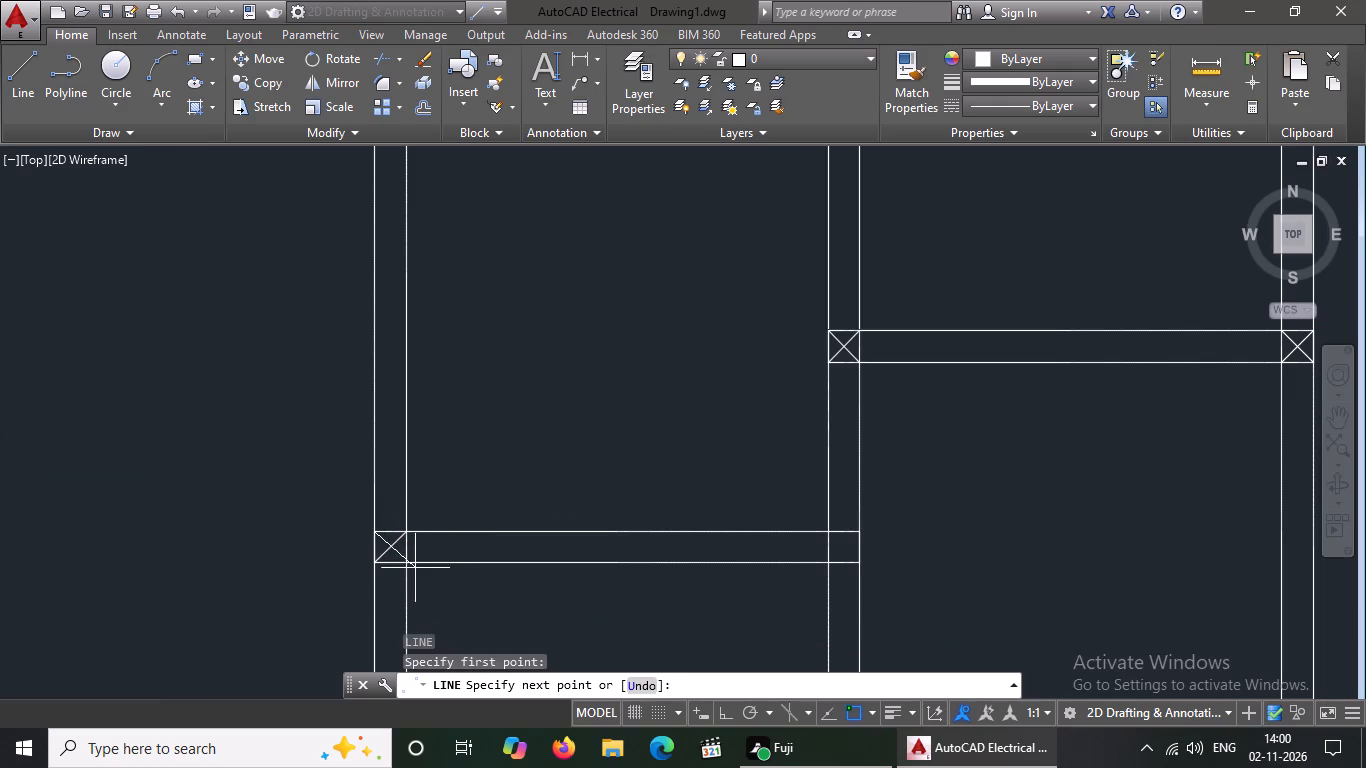
click(402, 562)
key(Return)
Draw two crossing diagonal lines in the square where the central wall meets the wall between the dining room and kitchen.
key(l)
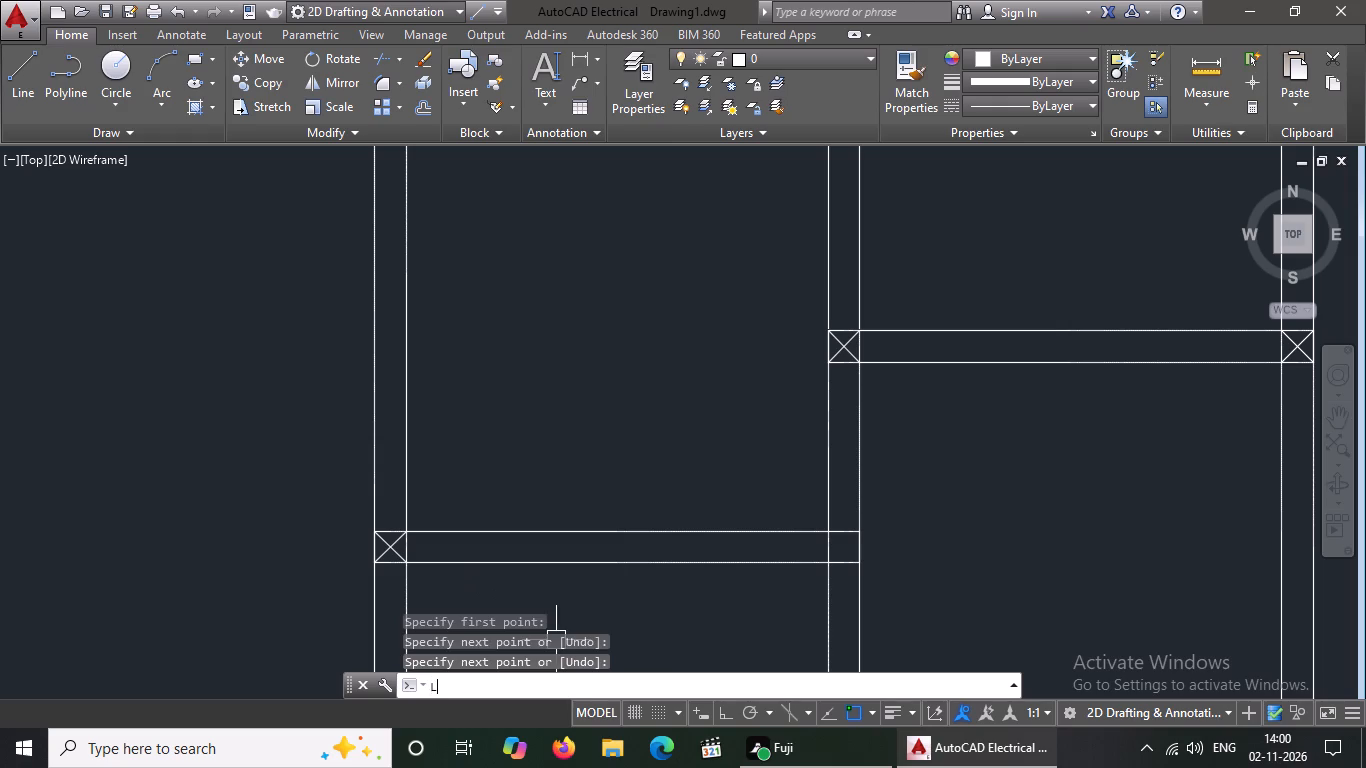
key(Return)
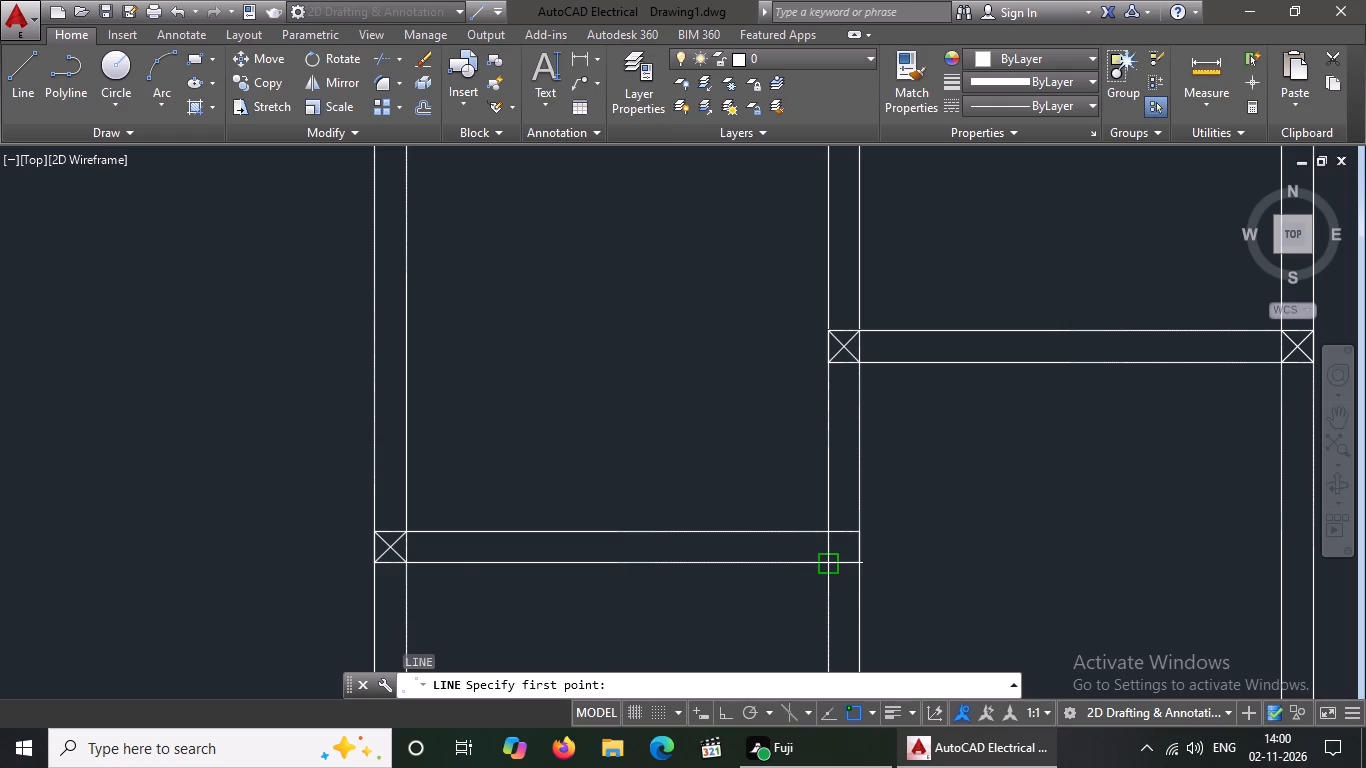
click(831, 558)
click(864, 535)
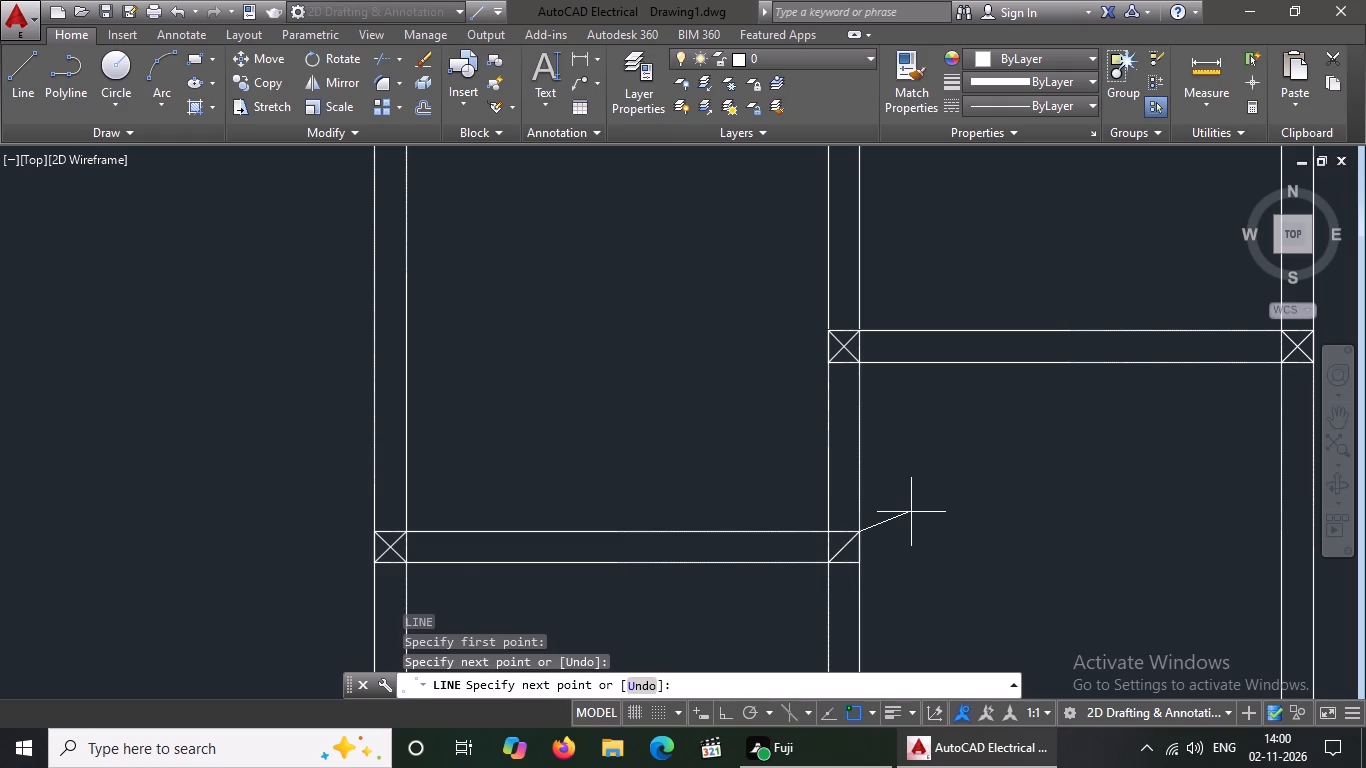
key(Return)
key(l)
key(Return)
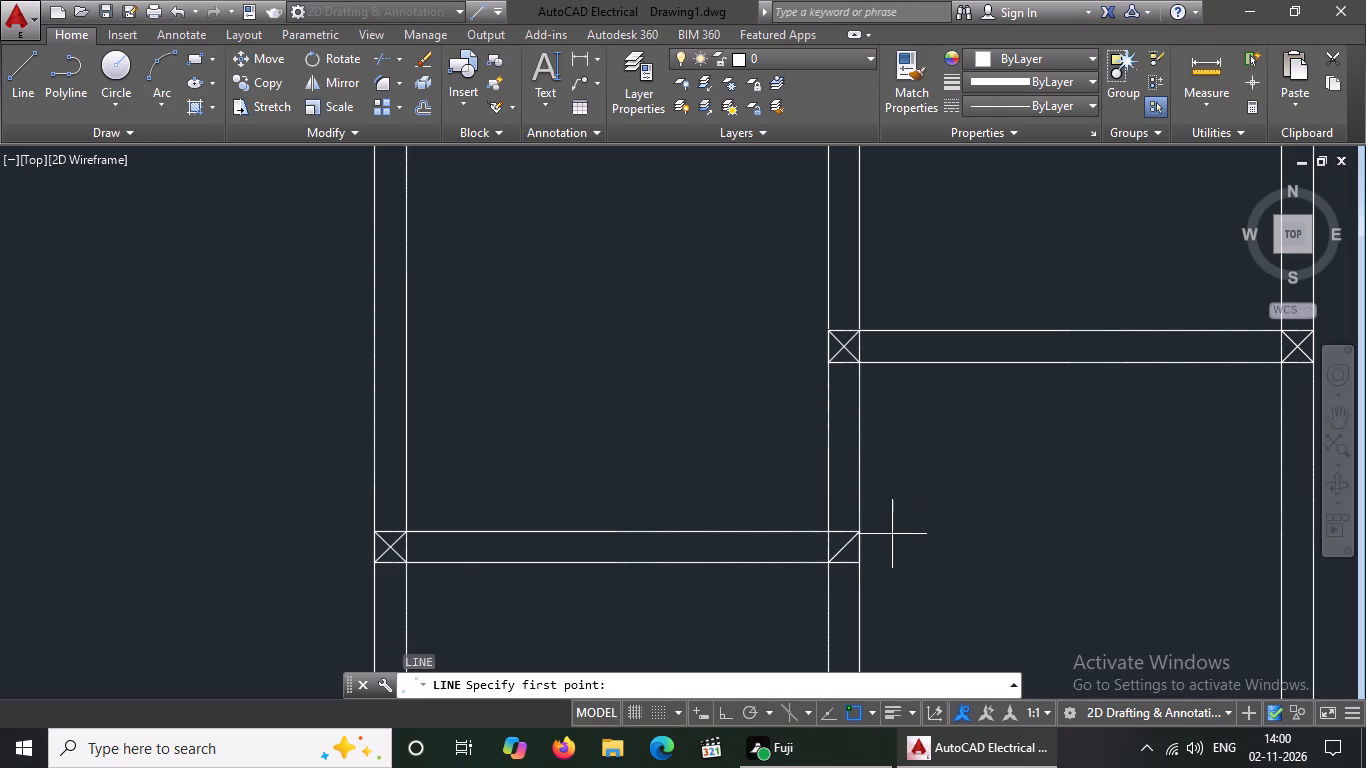
click(862, 567)
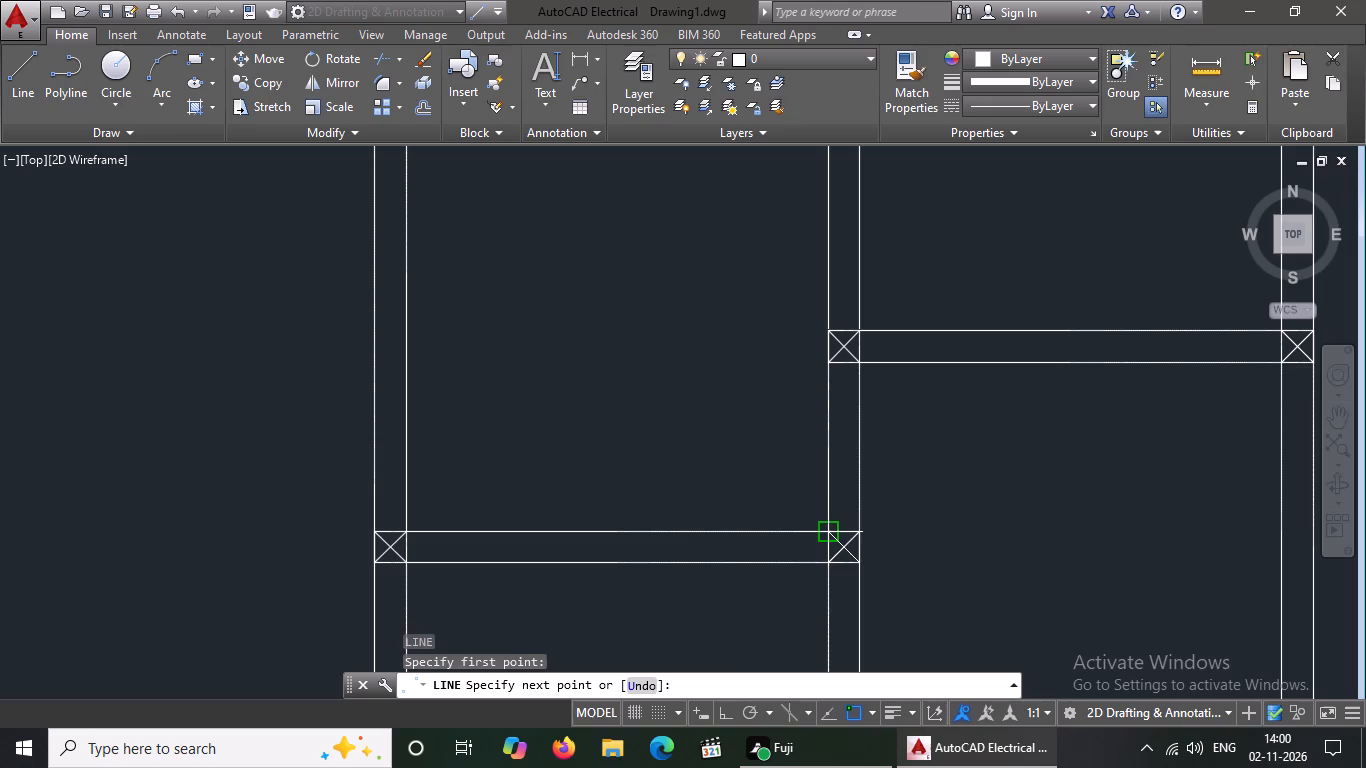
click(830, 531)
key(Return)
Draw two crossing diagonal lines in the square where the central wall meets the drawing room's bottom wall.
key(l)
key(Return)
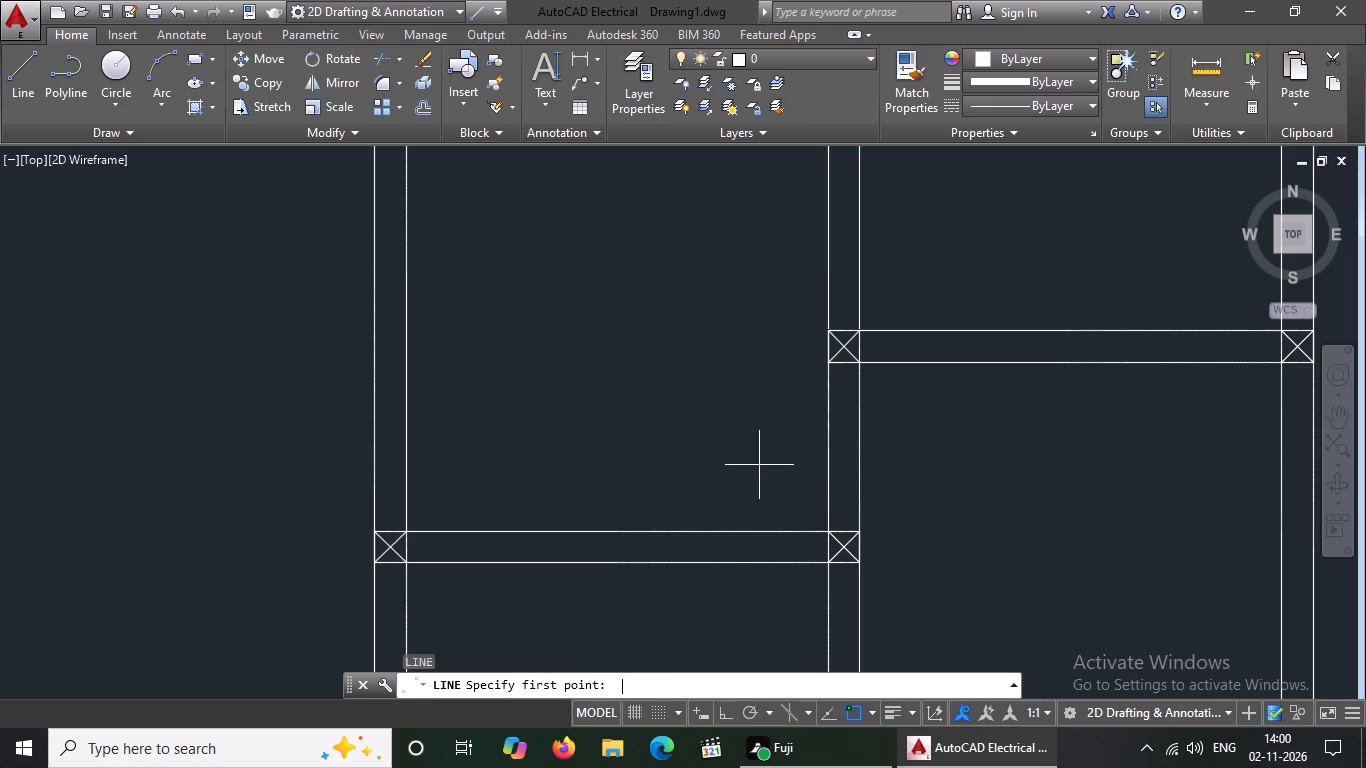
scroll(751, 422, down, 4)
scroll(776, 469, up, 4)
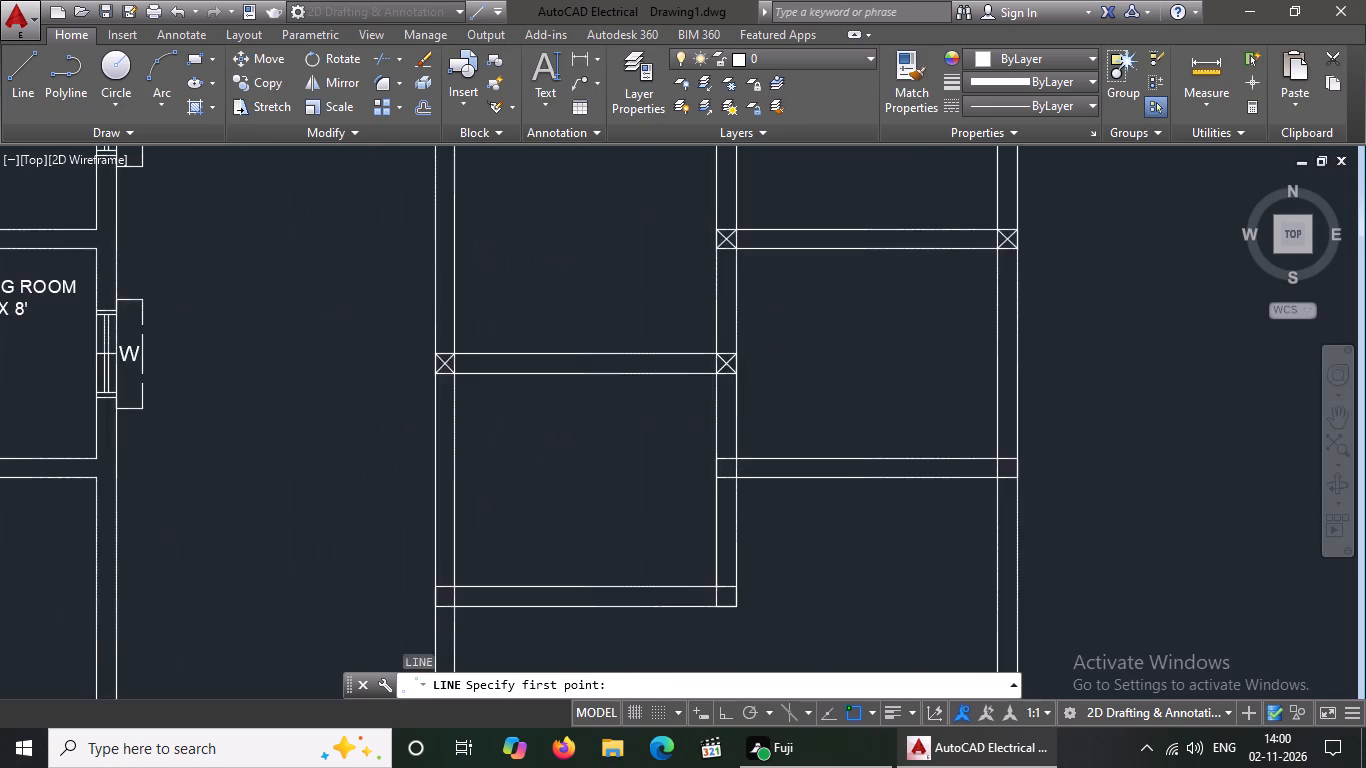
scroll(776, 472, up, 1)
click(612, 492)
click(674, 435)
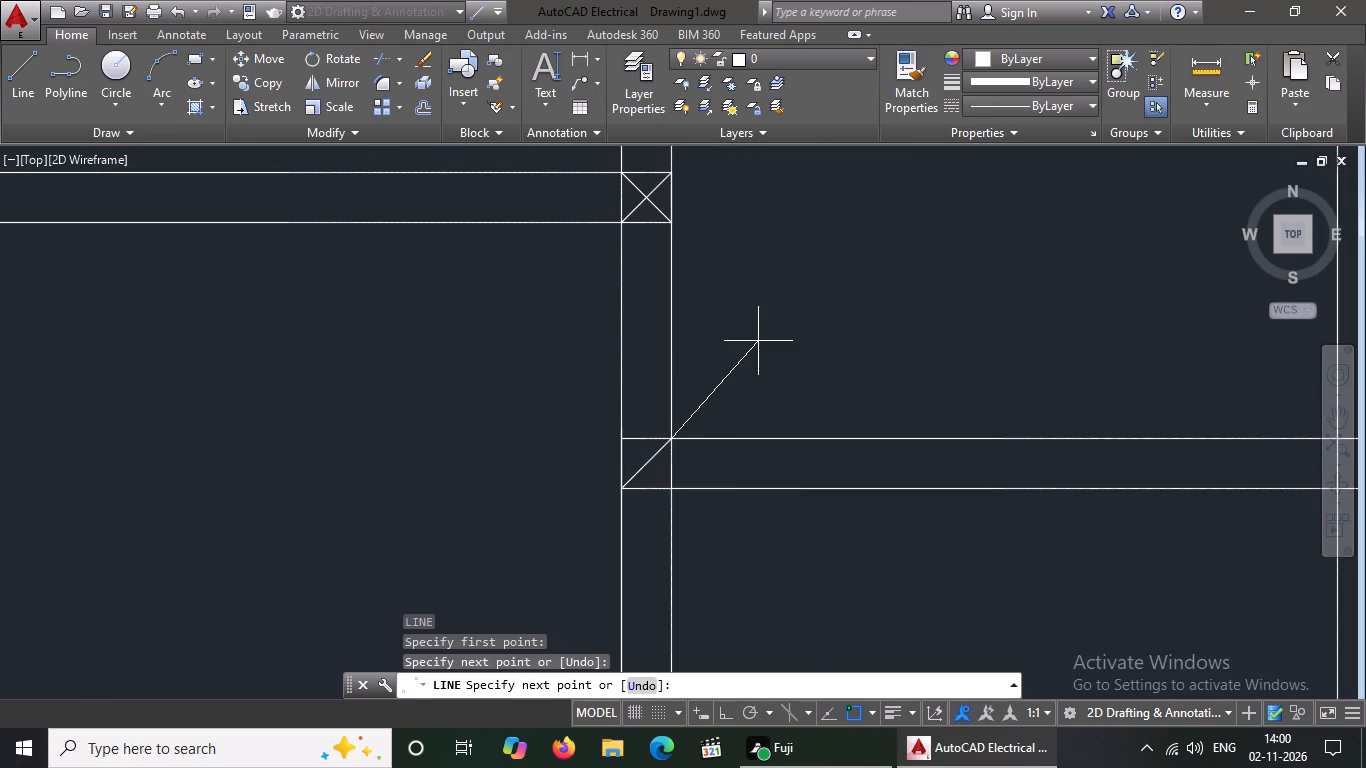
key(Return)
key(l)
key(Return)
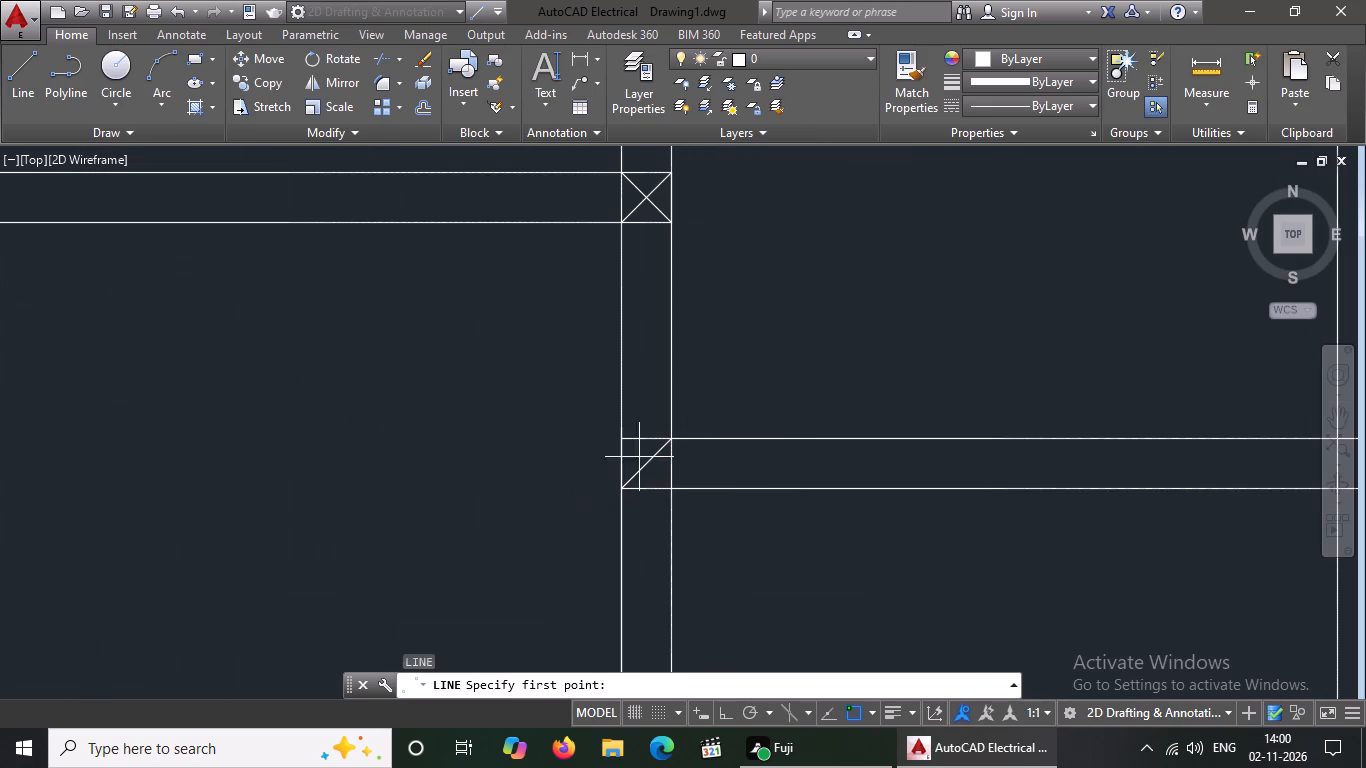
click(619, 443)
click(672, 486)
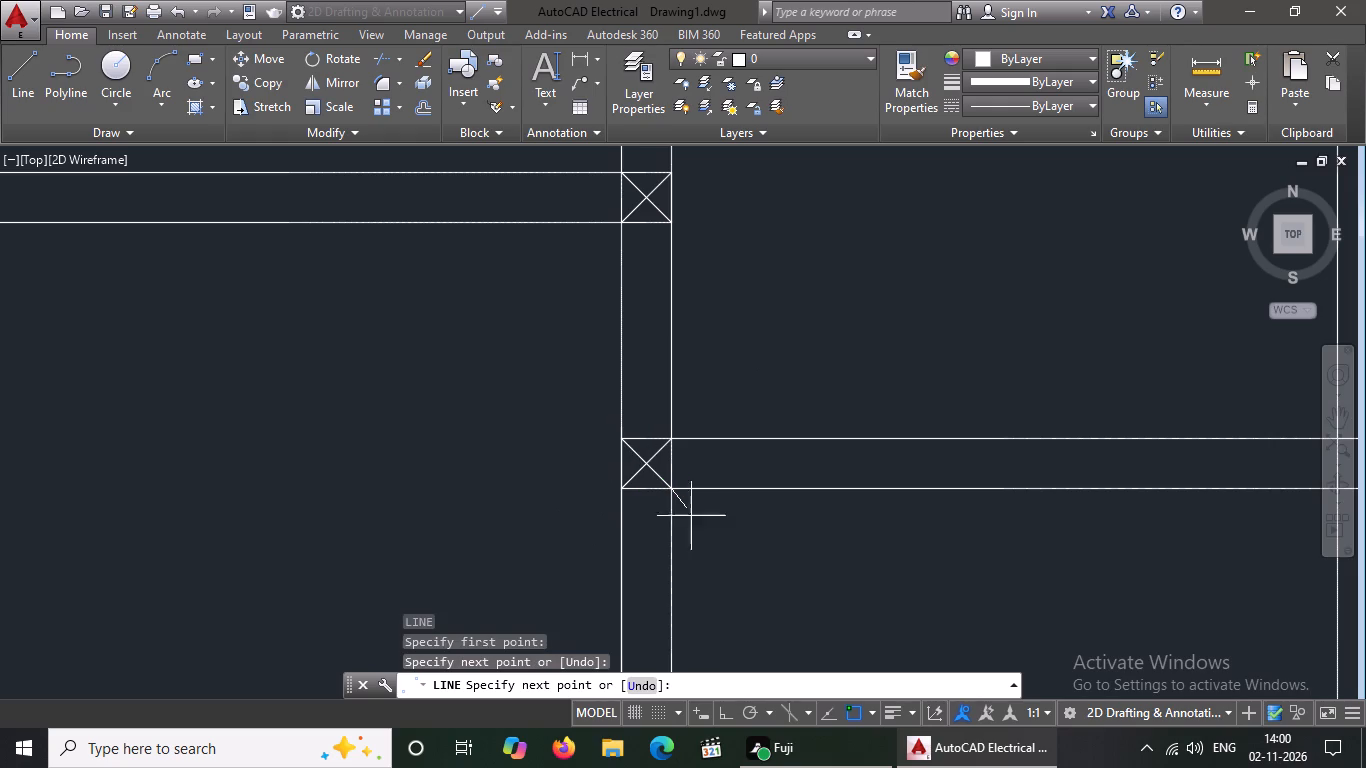
key(Return)
Draw two crossing diagonal lines in the square where the right outer wall meets the drawing room's bottom wall.
key(l)
key(Return)
scroll(458, 356, down, 4)
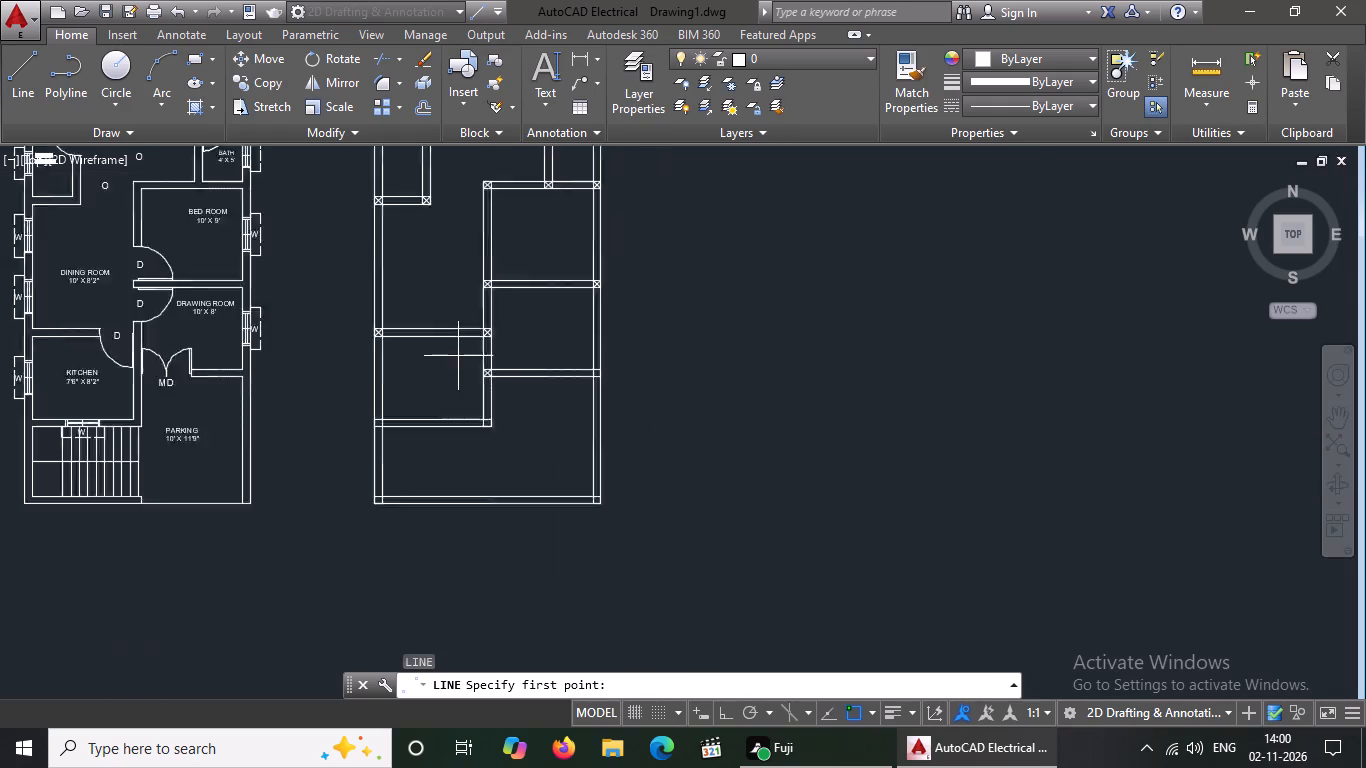
scroll(458, 356, down, 1)
scroll(546, 343, up, 3)
scroll(516, 425, up, 2)
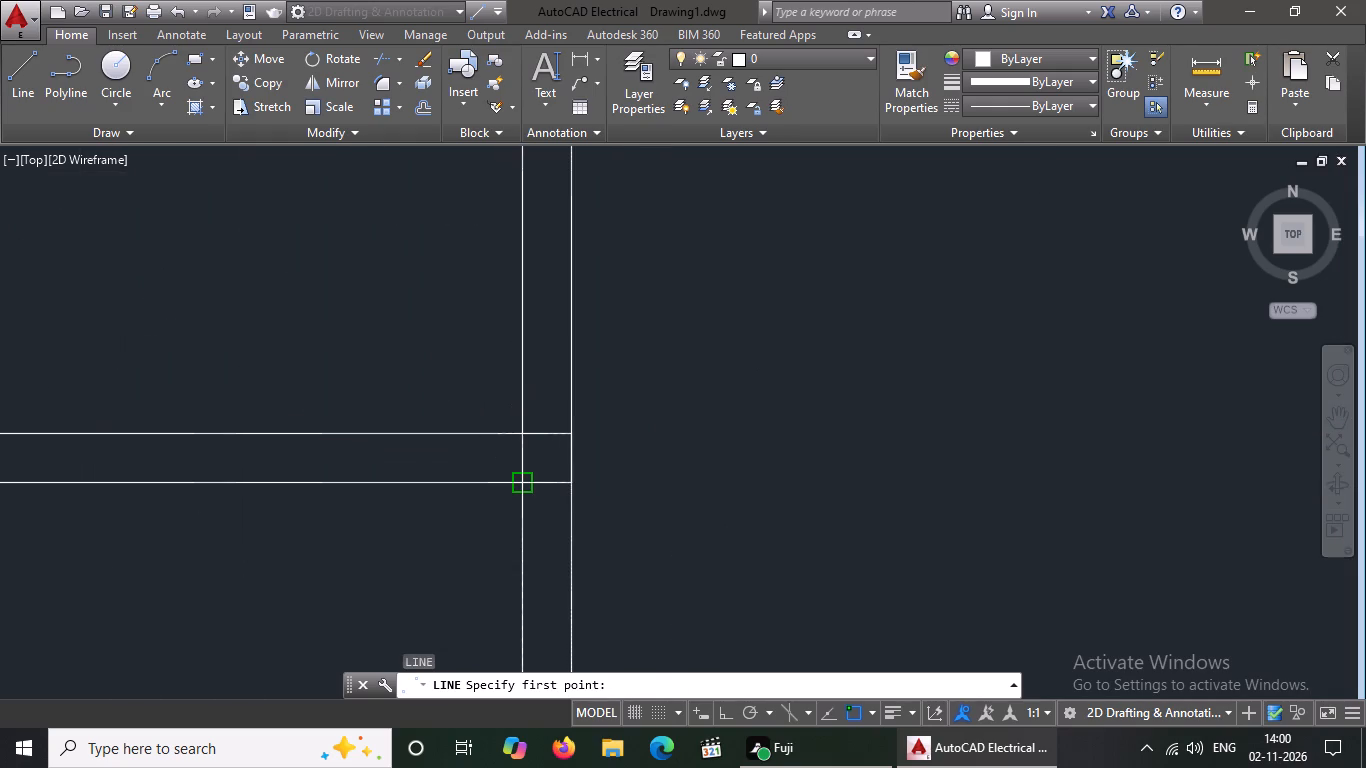
click(522, 483)
drag(567, 429, 592, 418)
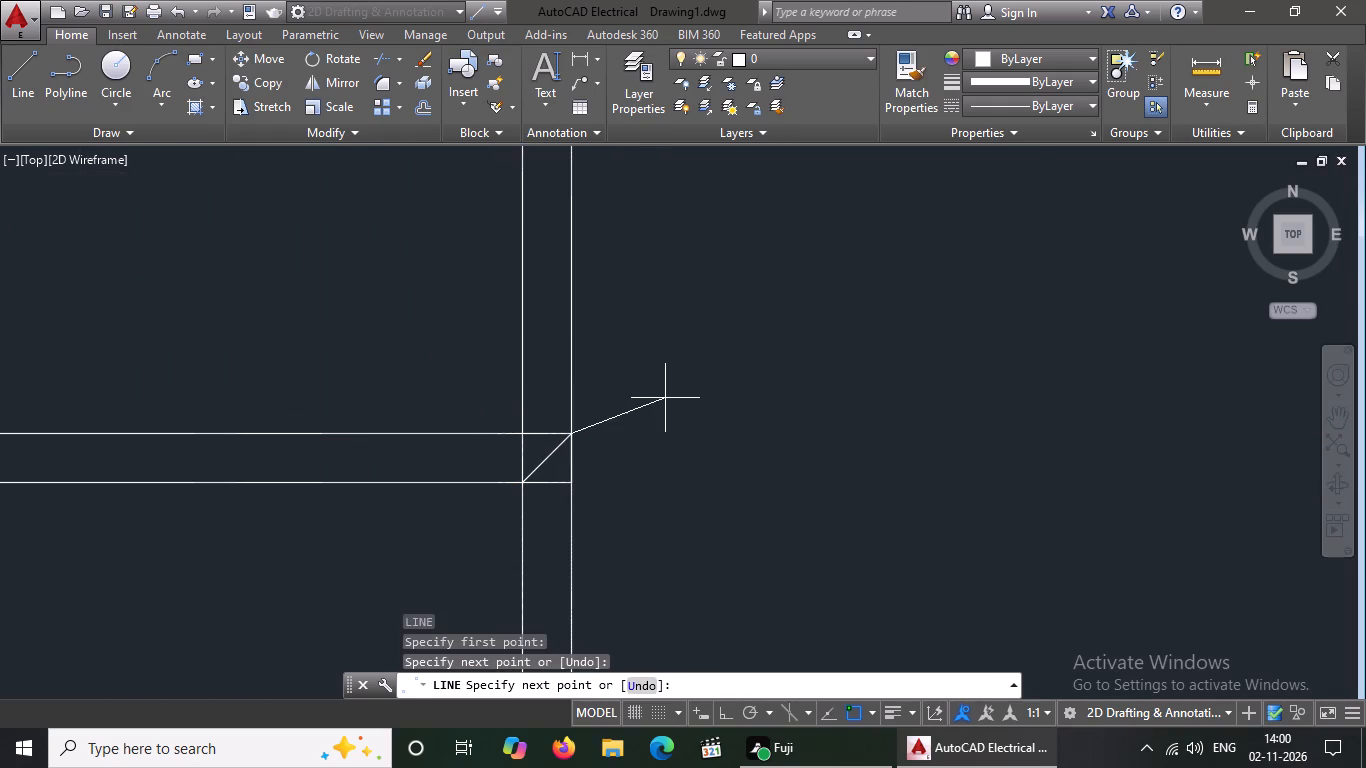
key(Return)
key(l)
key(Return)
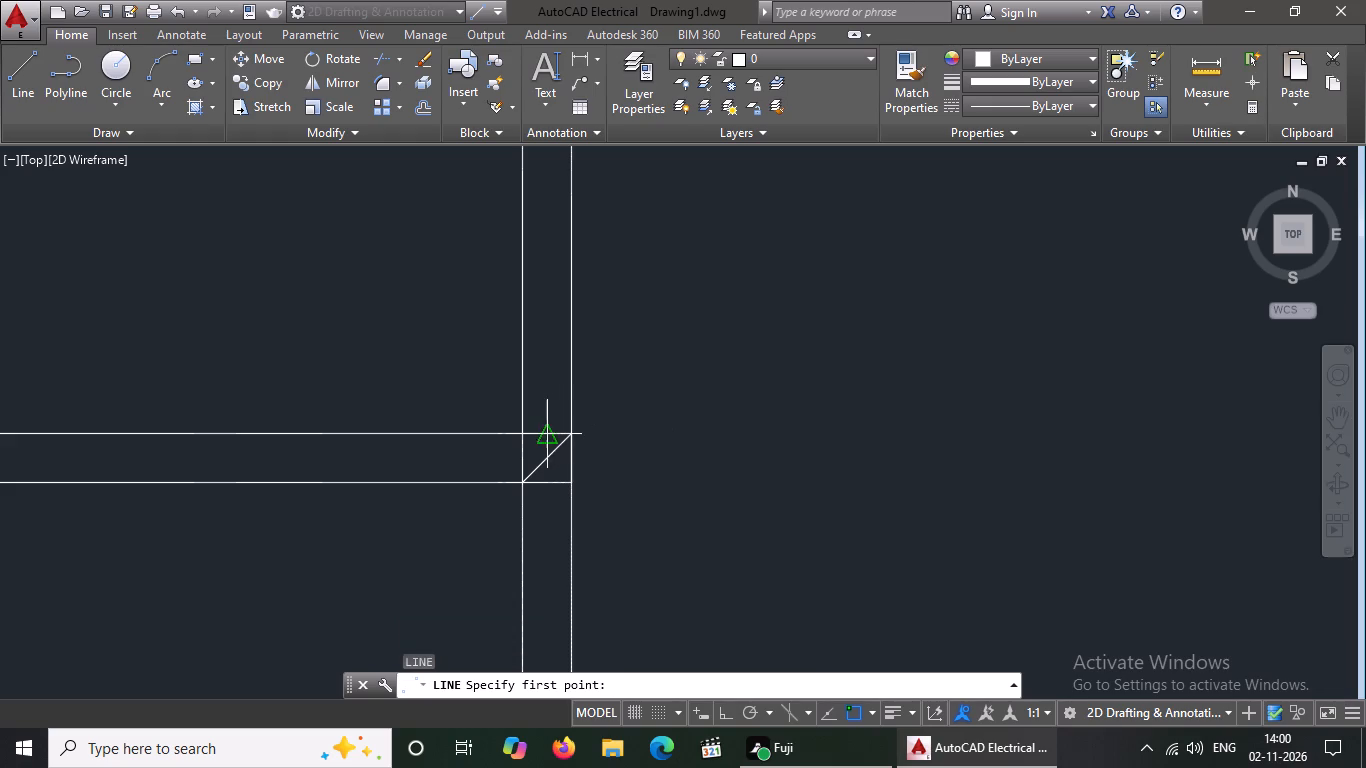
click(518, 433)
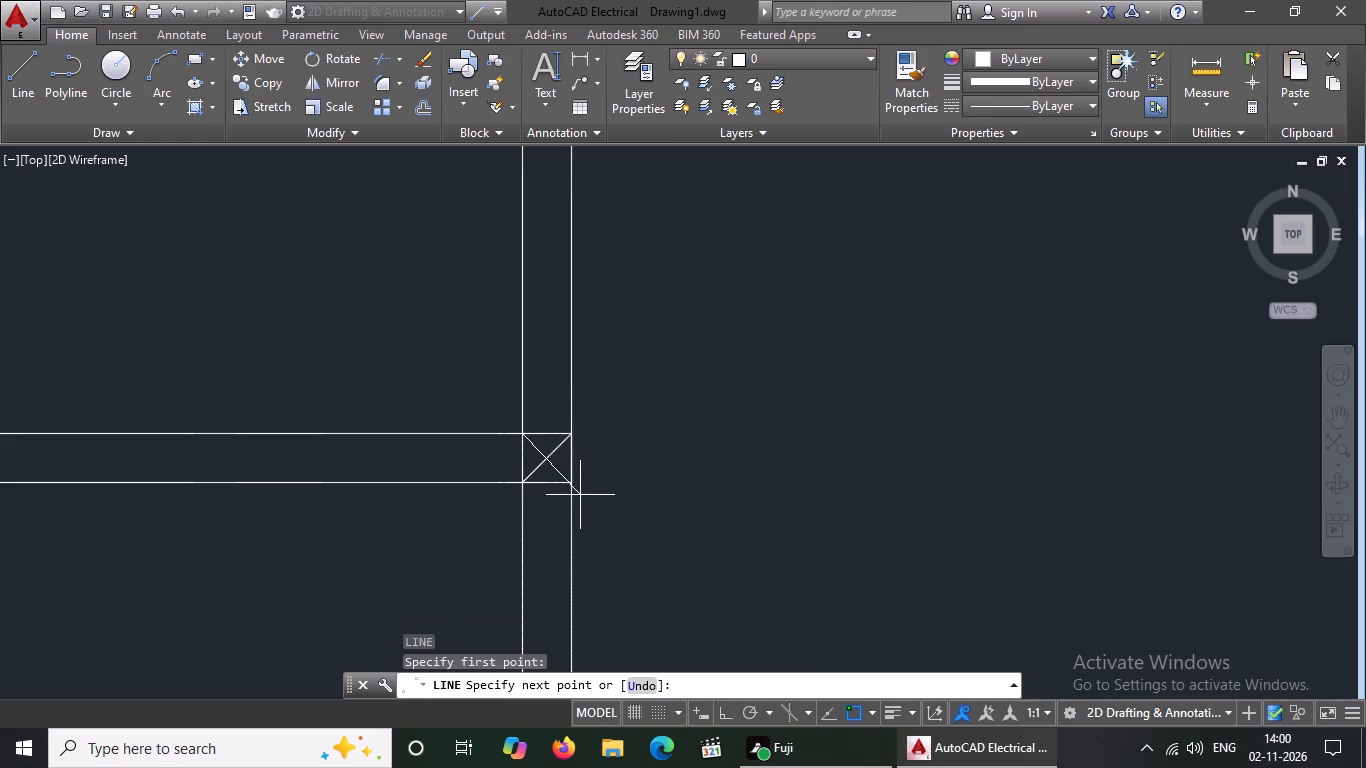
click(570, 479)
key(Return)
Draw two crossing diagonal lines in the square where the left outer wall meets the kitchen's bottom wall.
key(l)
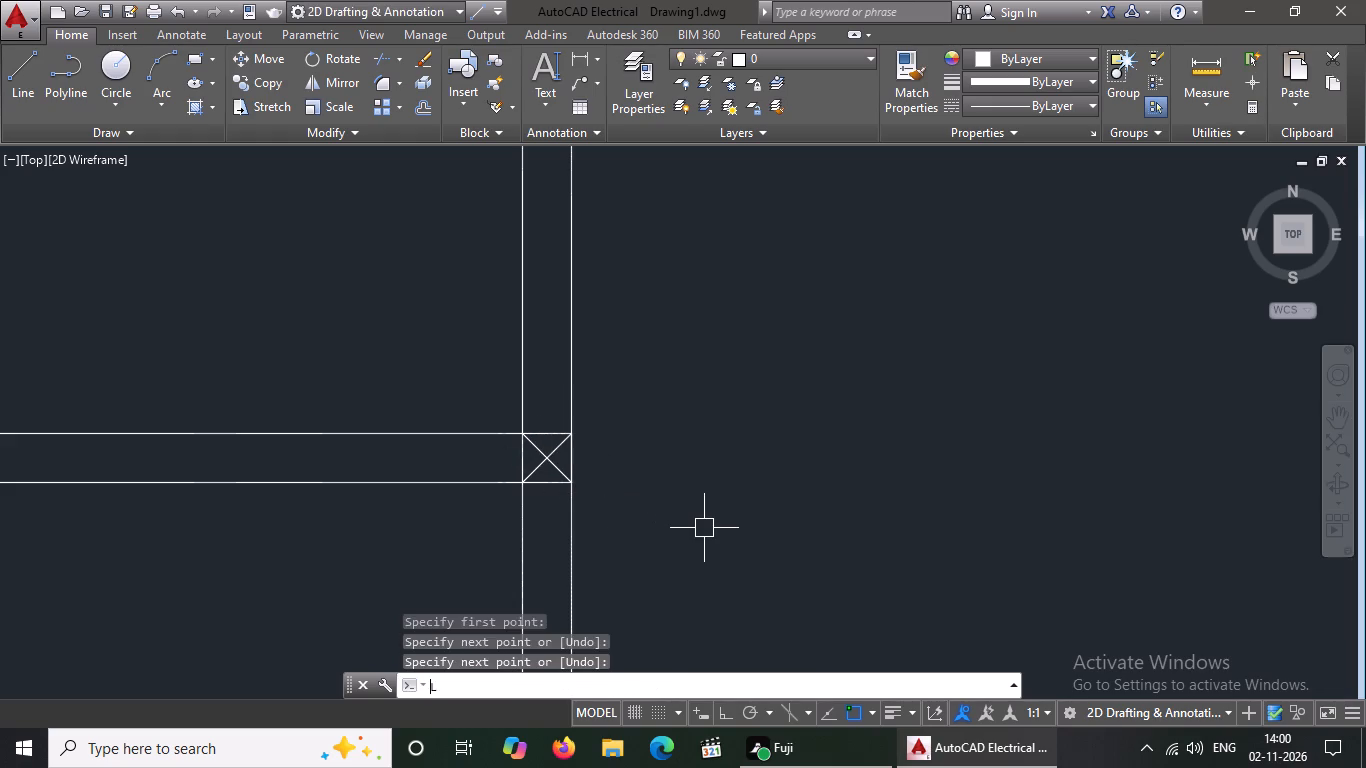
key(Return)
scroll(670, 500, down, 4)
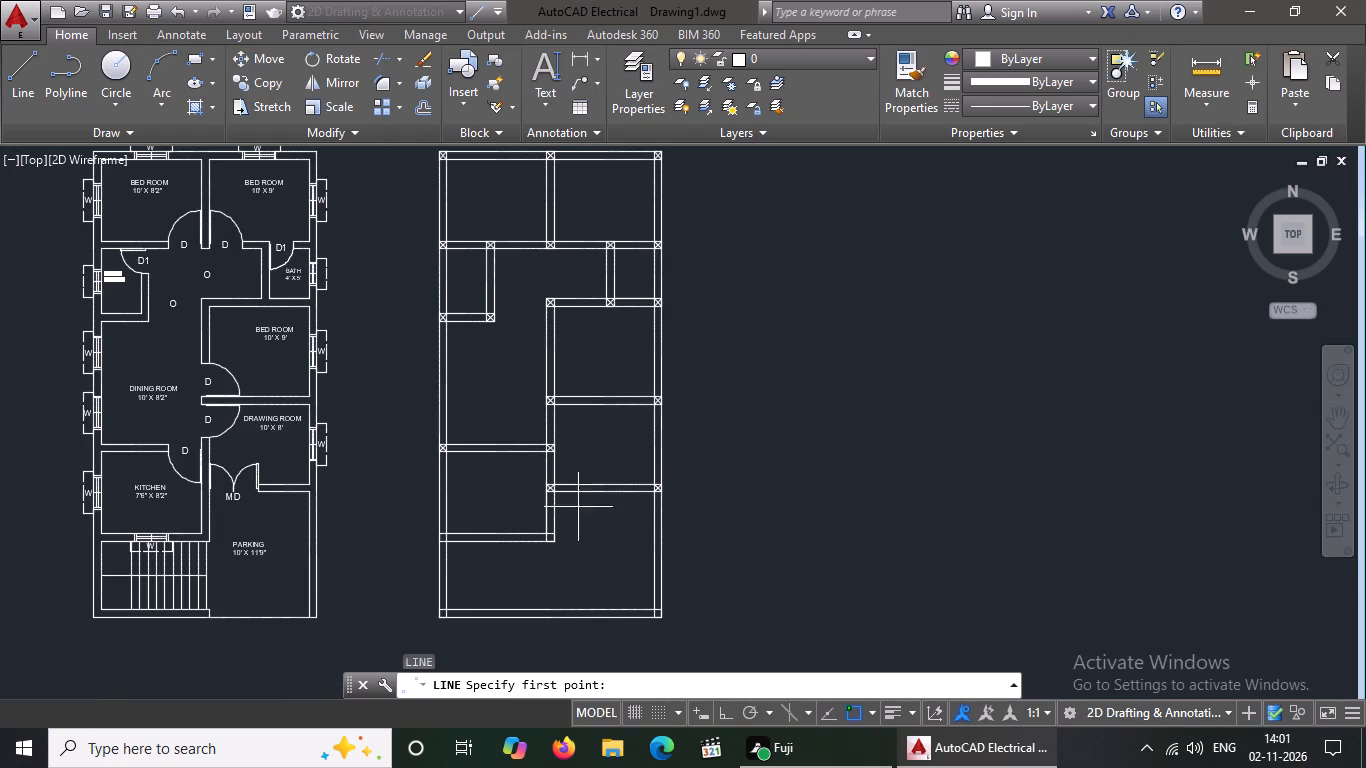
scroll(457, 526, up, 5)
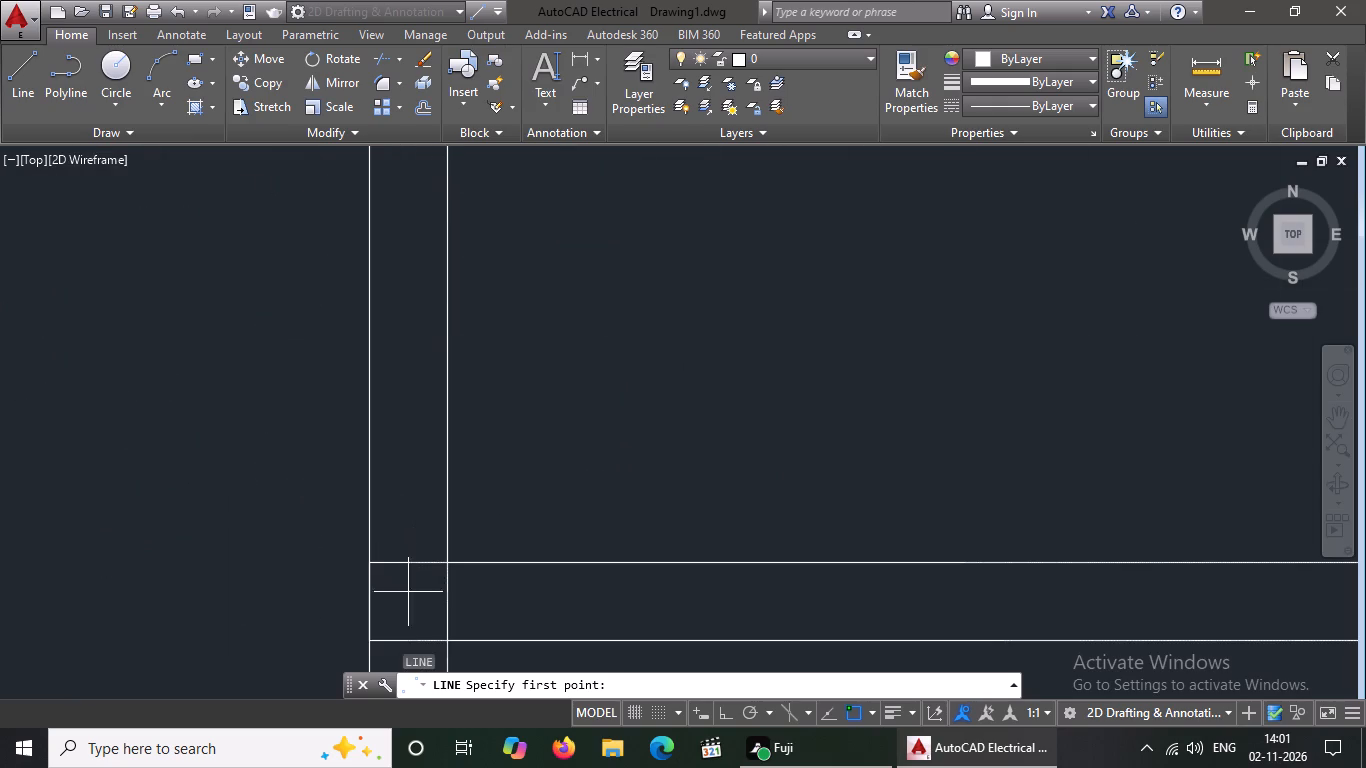
drag(363, 645, 385, 634)
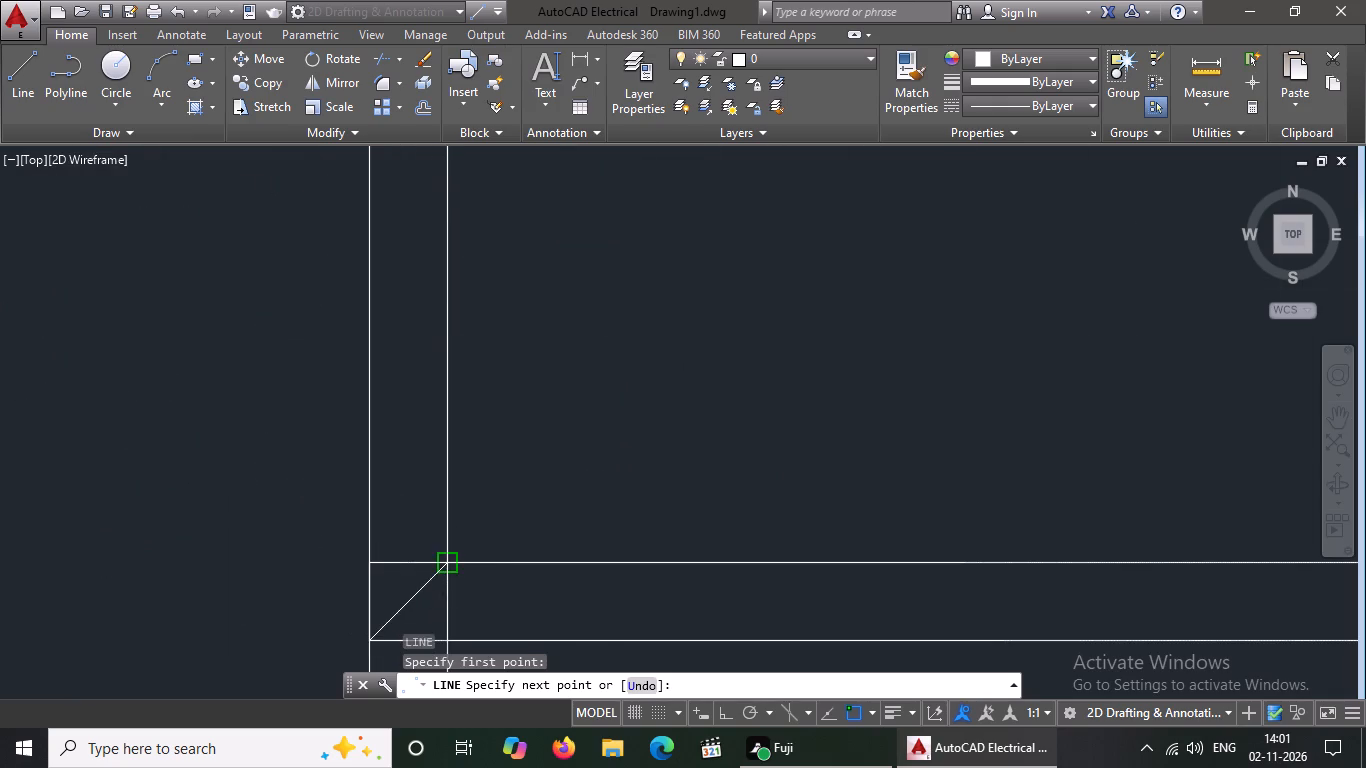
click(454, 564)
key(Return)
key(l)
key(Return)
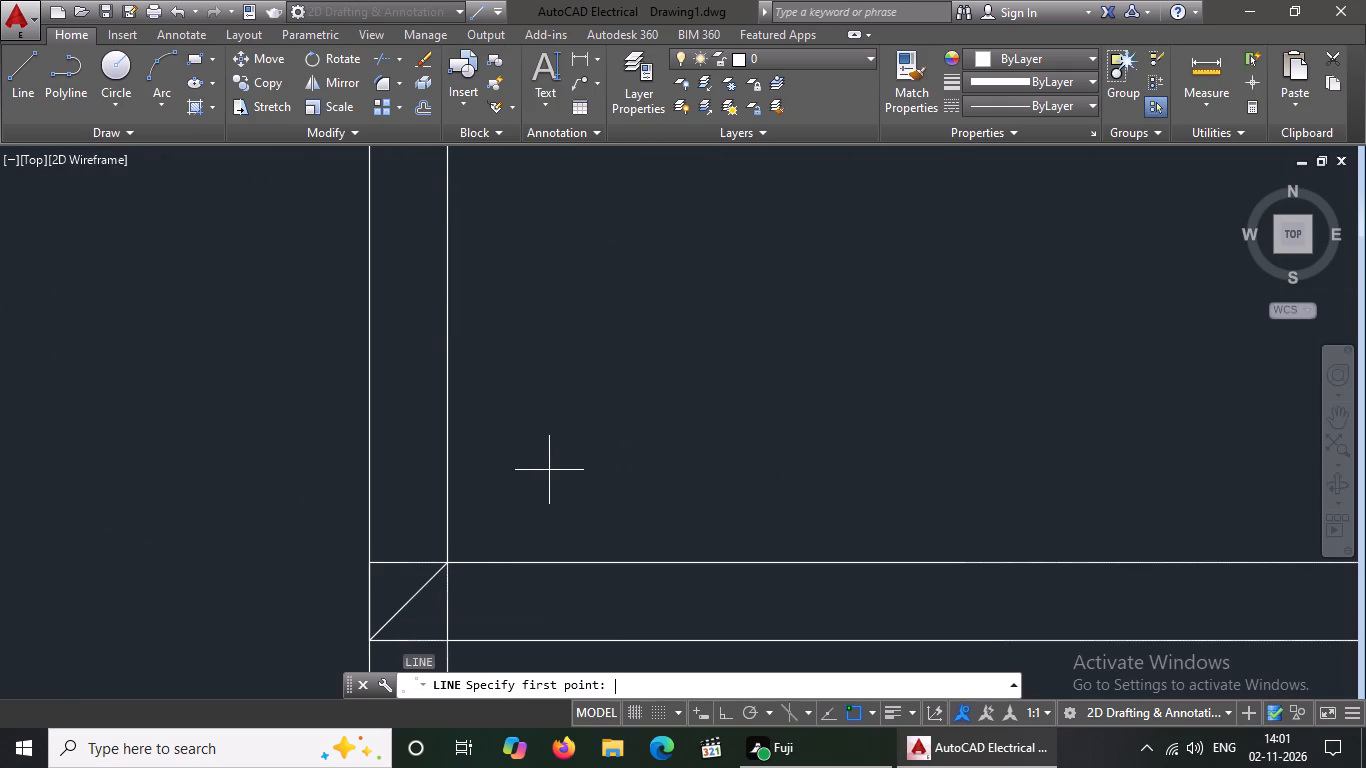
scroll(533, 463, down, 3)
scroll(498, 486, up, 2)
click(471, 500)
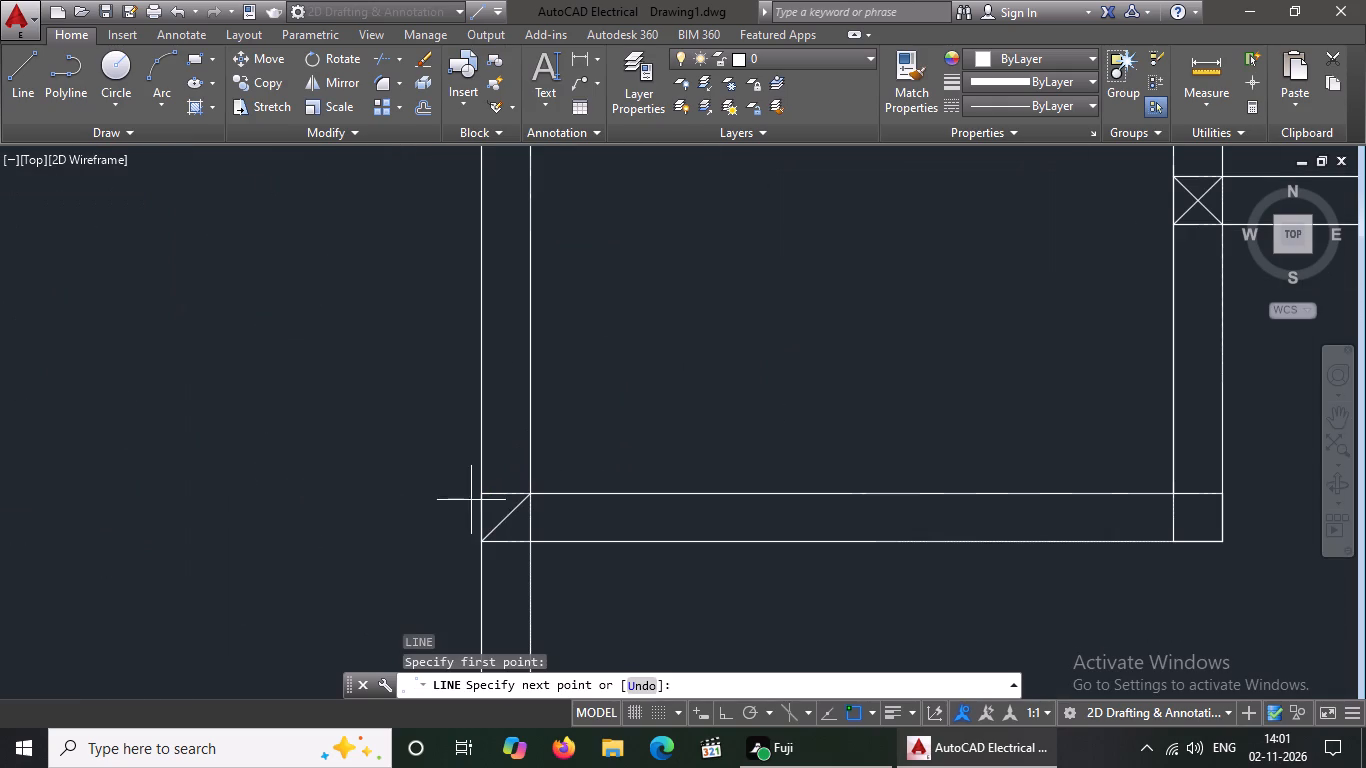
key(Escape)
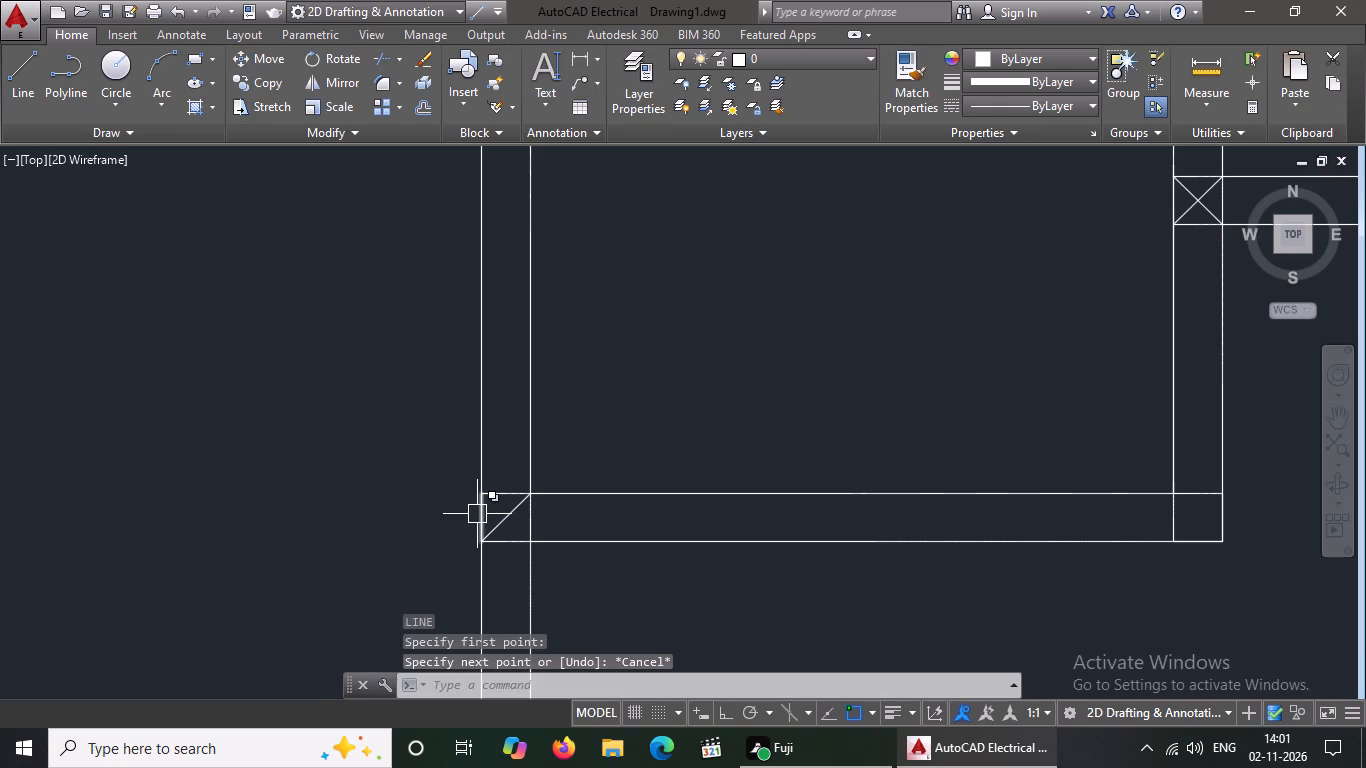
key(l)
key(Return)
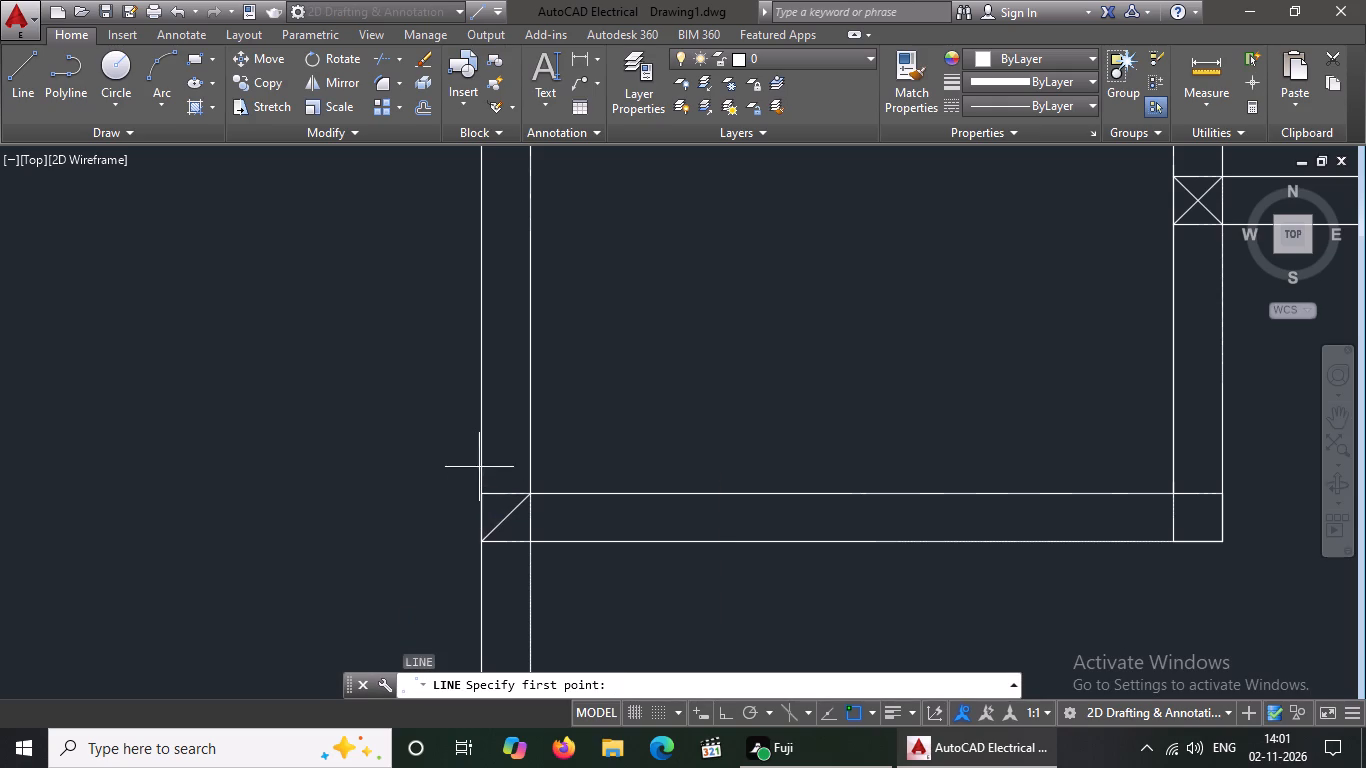
click(483, 495)
drag(526, 537, 529, 540)
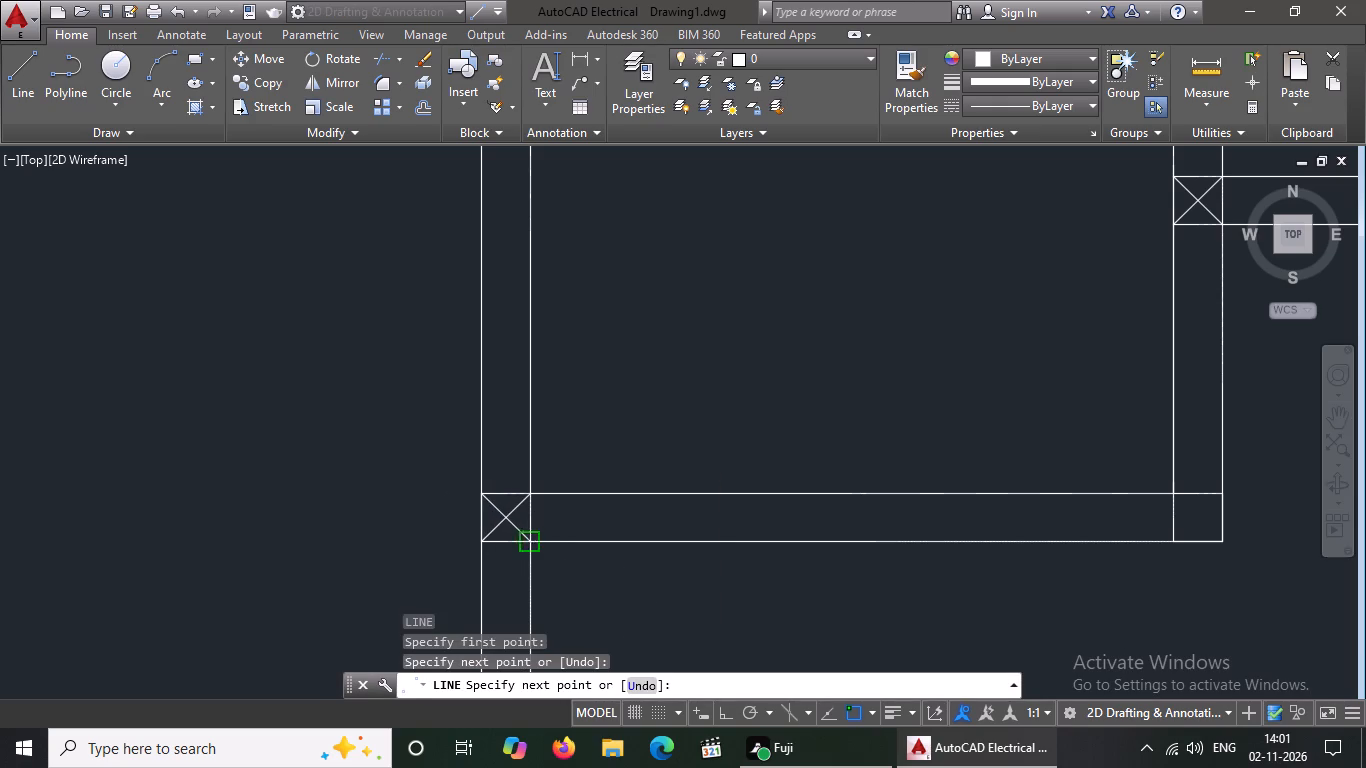
drag(529, 540, 658, 624)
key(Return)
Draw two crossing diagonal lines in the square where the central wall meets the kitchen's bottom wall.
key(l)
key(Return)
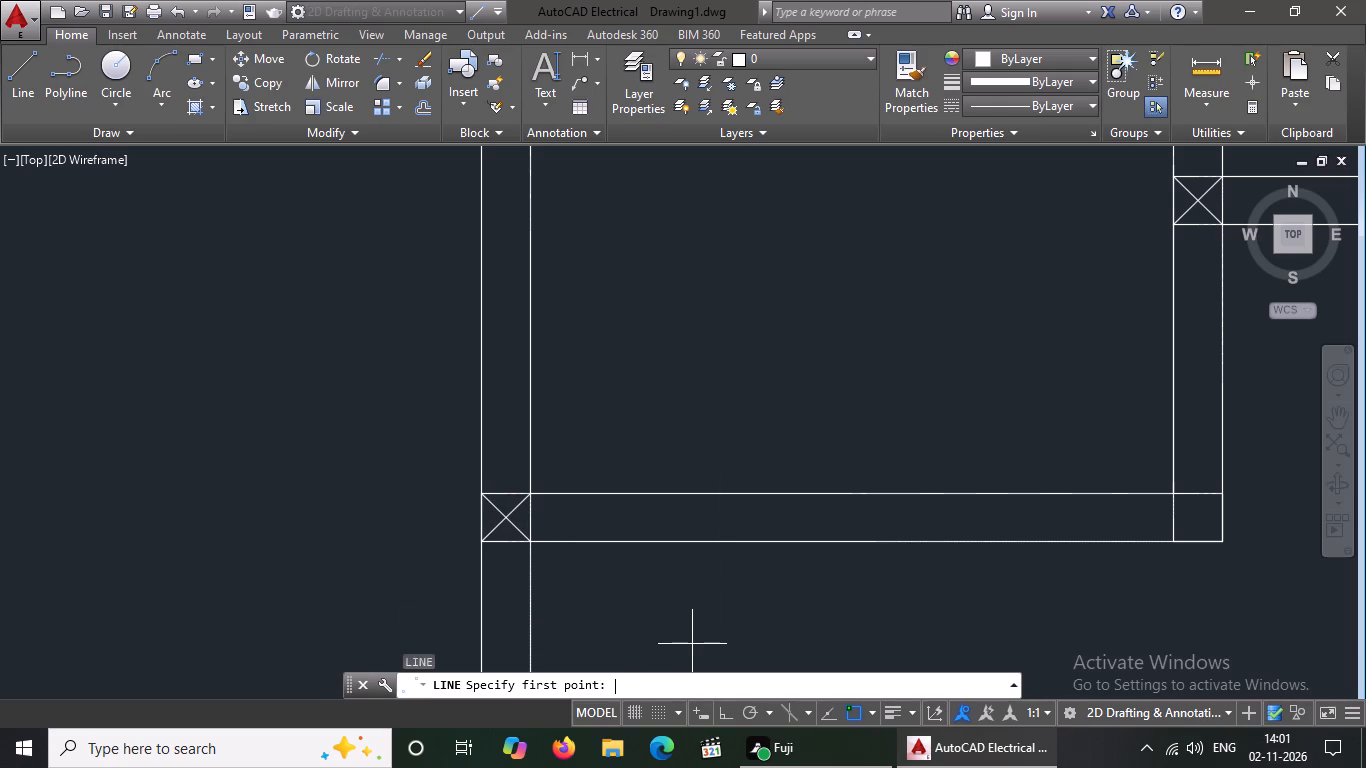
scroll(1074, 571, down, 3)
scroll(1143, 575, up, 3)
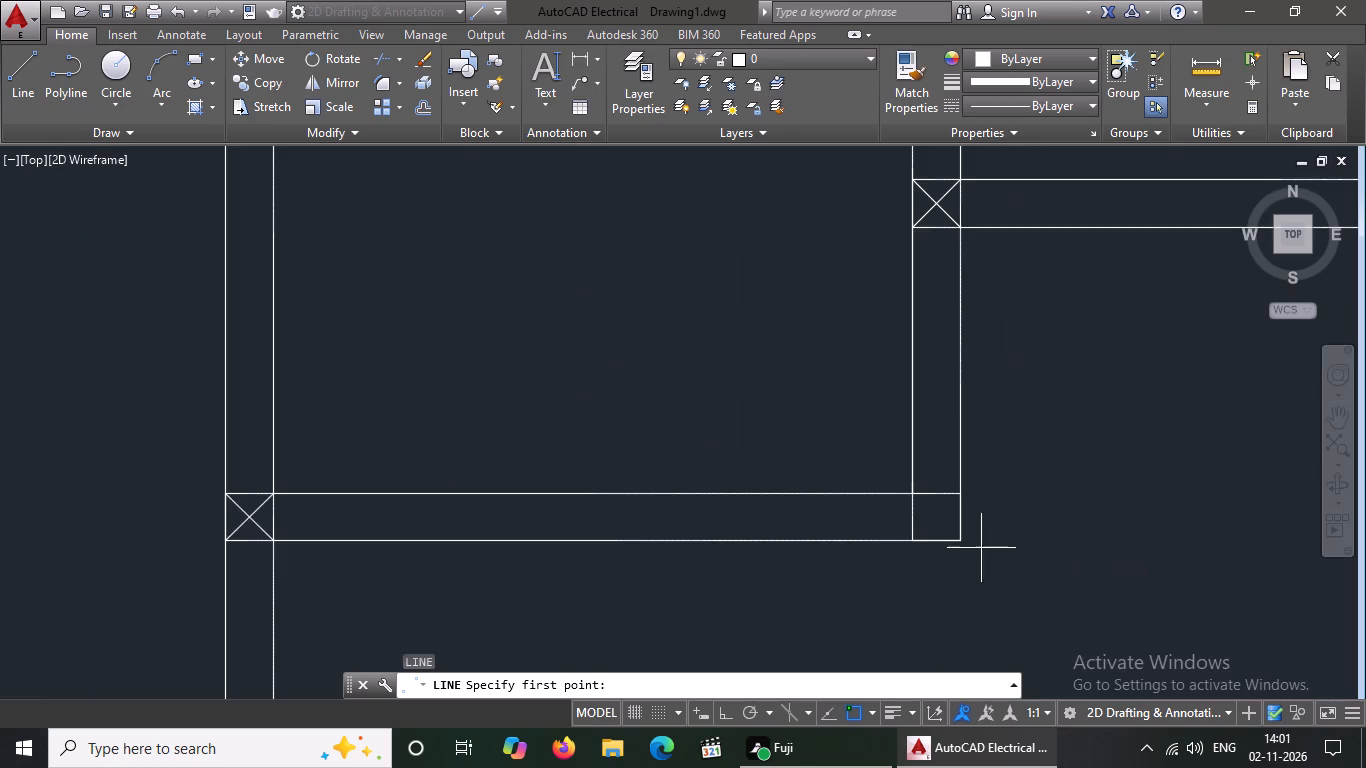
click(909, 540)
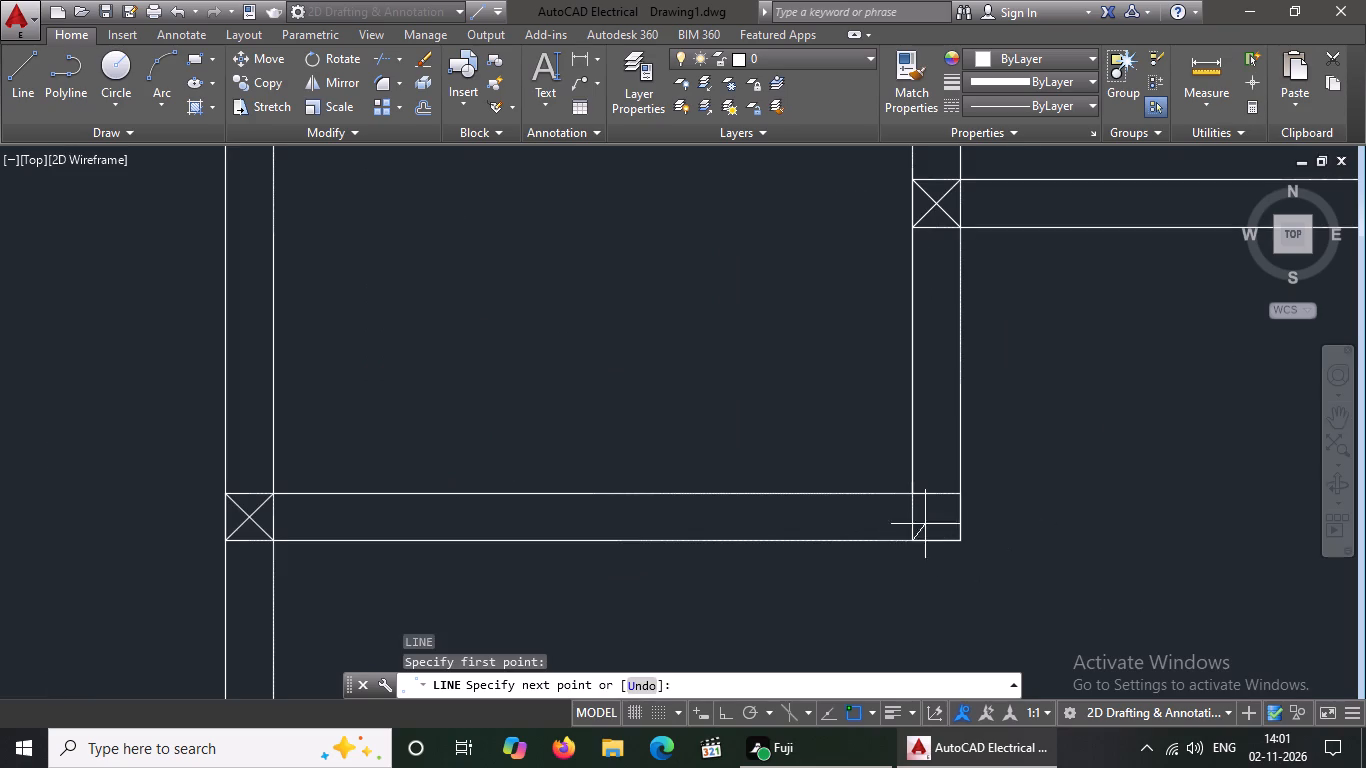
drag(959, 494, 971, 484)
key(Return)
key(l)
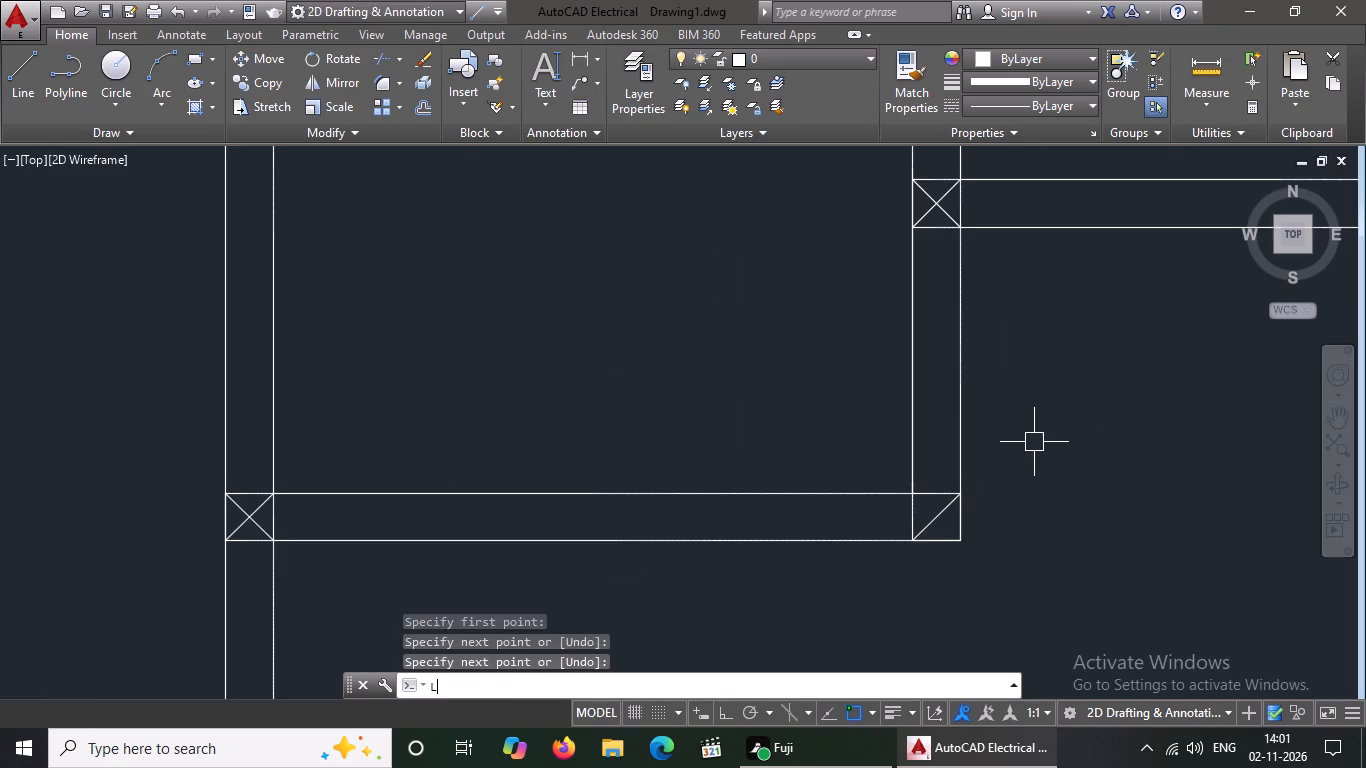
key(Return)
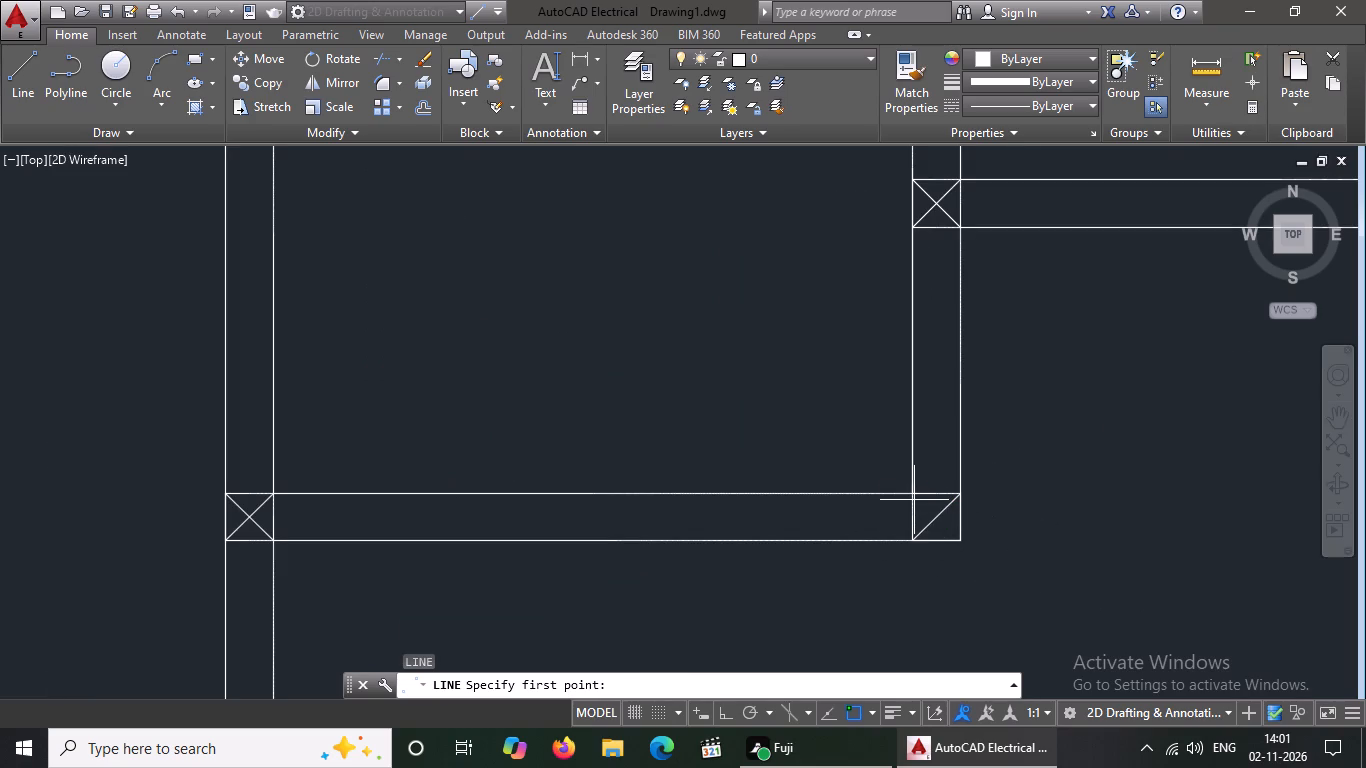
click(914, 496)
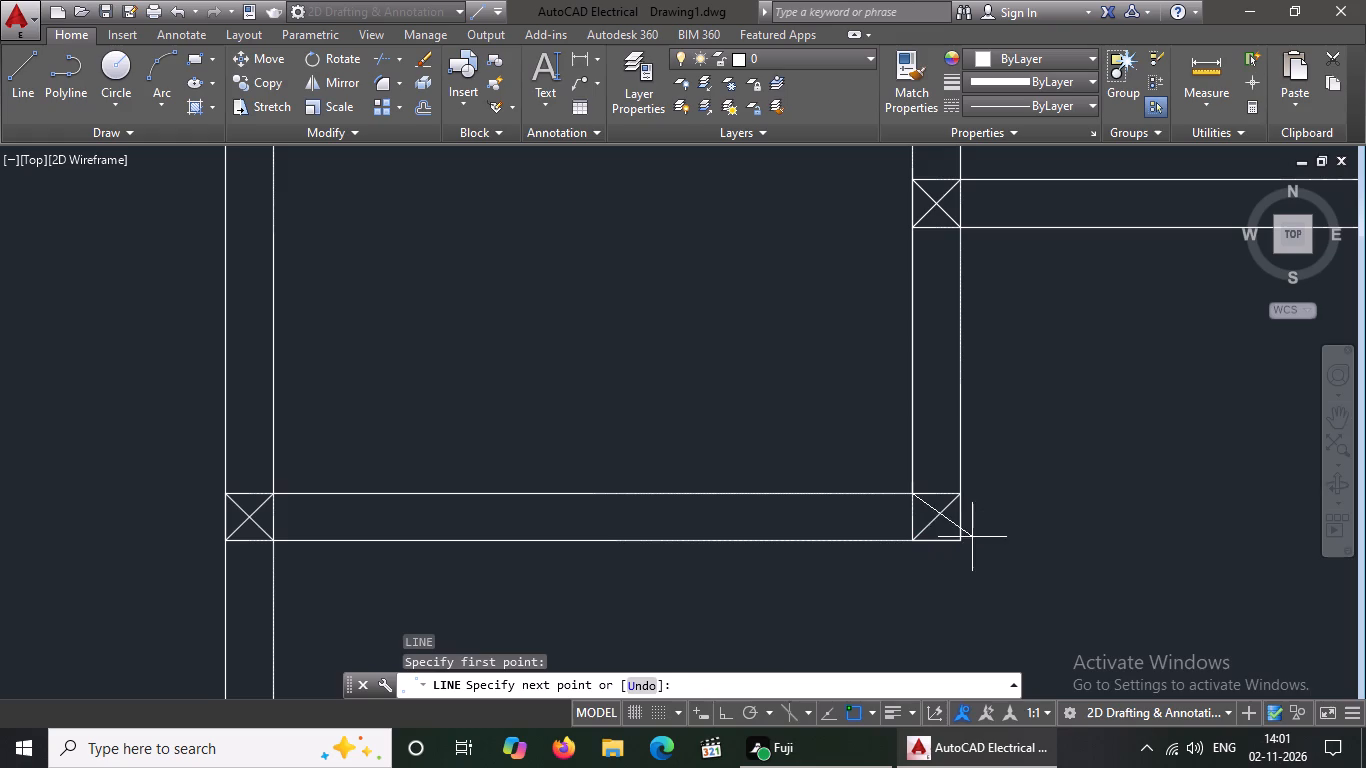
click(961, 536)
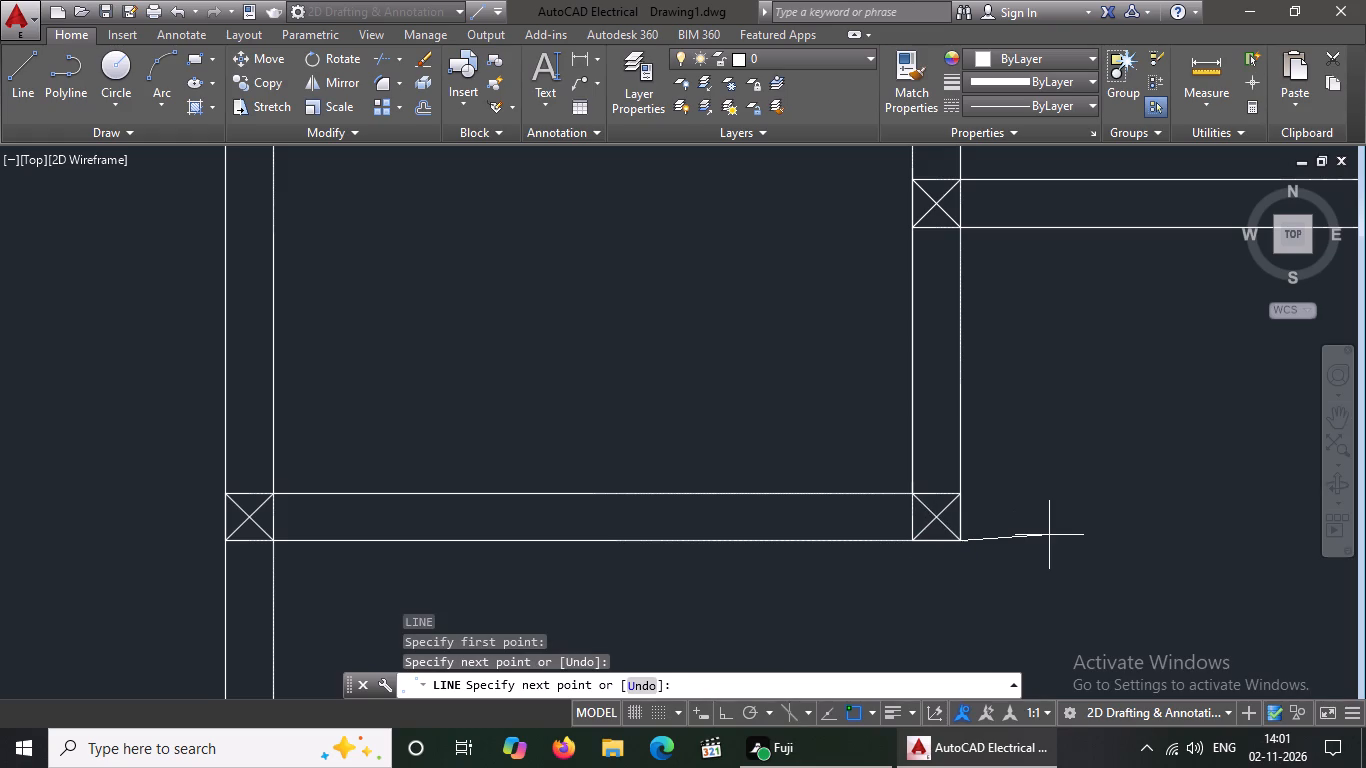
key(Return)
Draw two crossing diagonal lines in the square at the bottom-left outer corner of the wall plan.
key(l)
key(Return)
scroll(986, 320, down, 2)
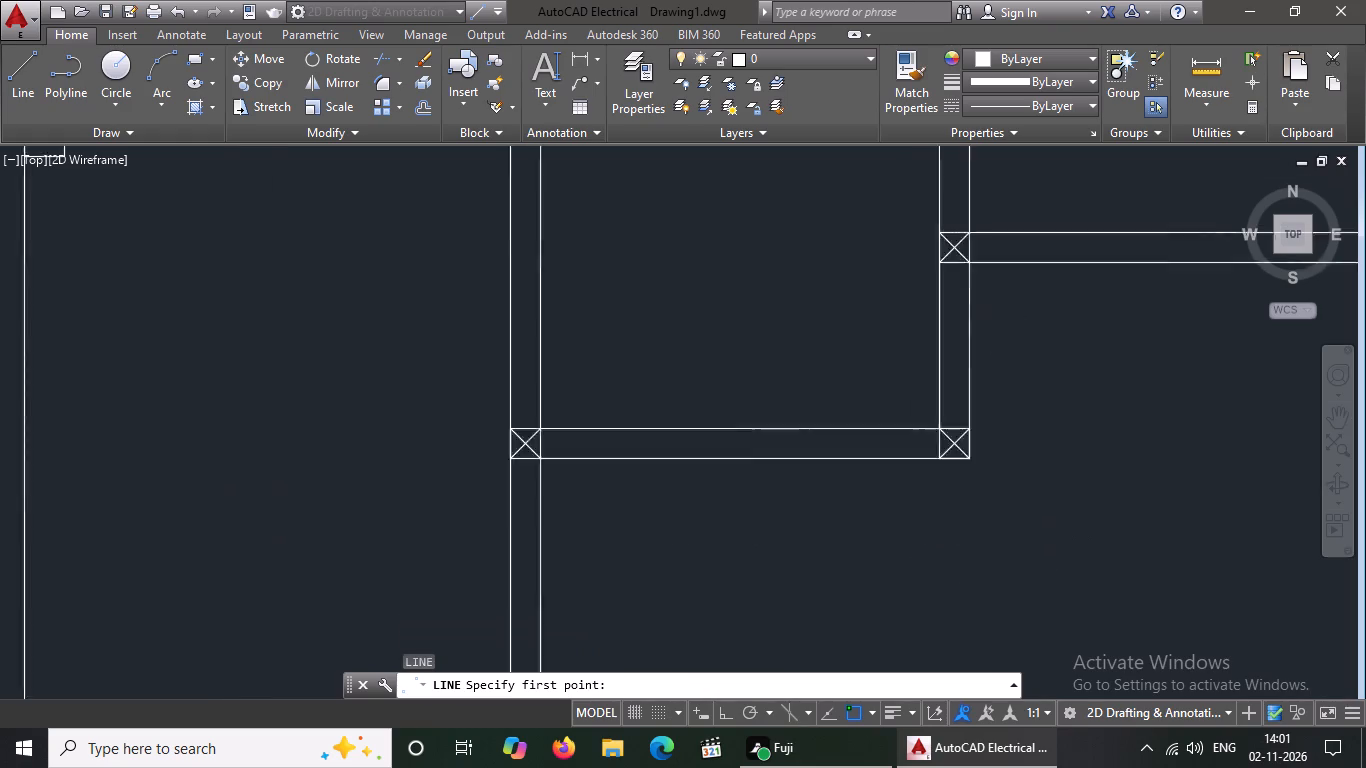
scroll(986, 320, down, 2)
scroll(899, 413, up, 2)
scroll(807, 405, up, 3)
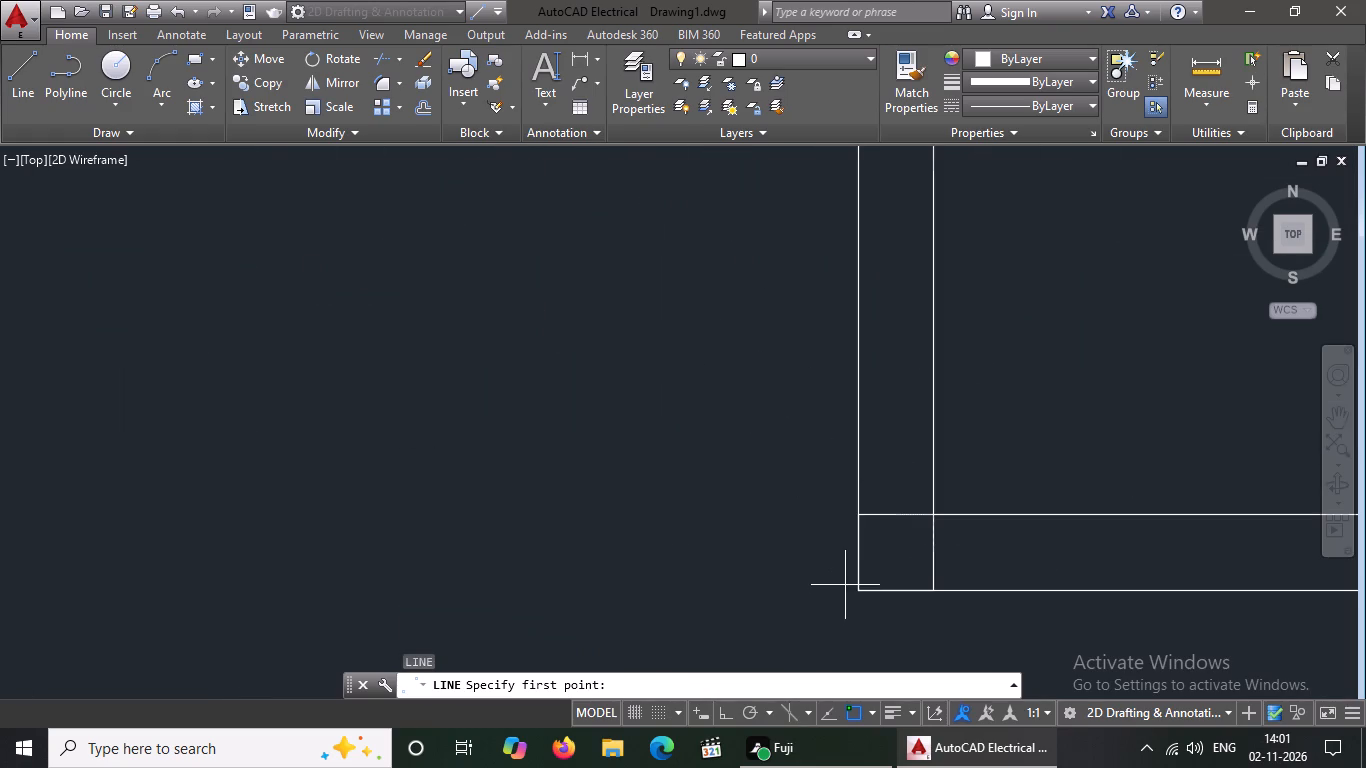
click(866, 588)
click(929, 514)
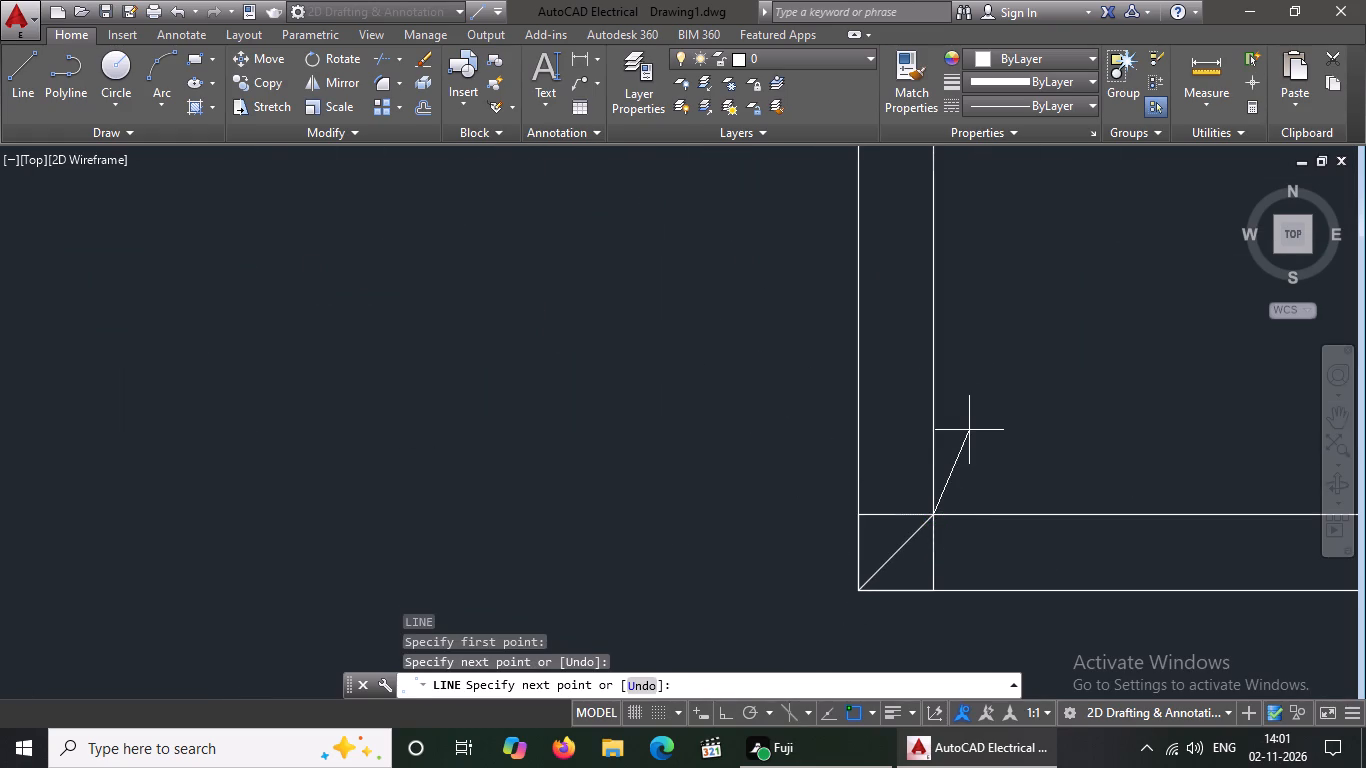
key(Return)
key(l)
key(Return)
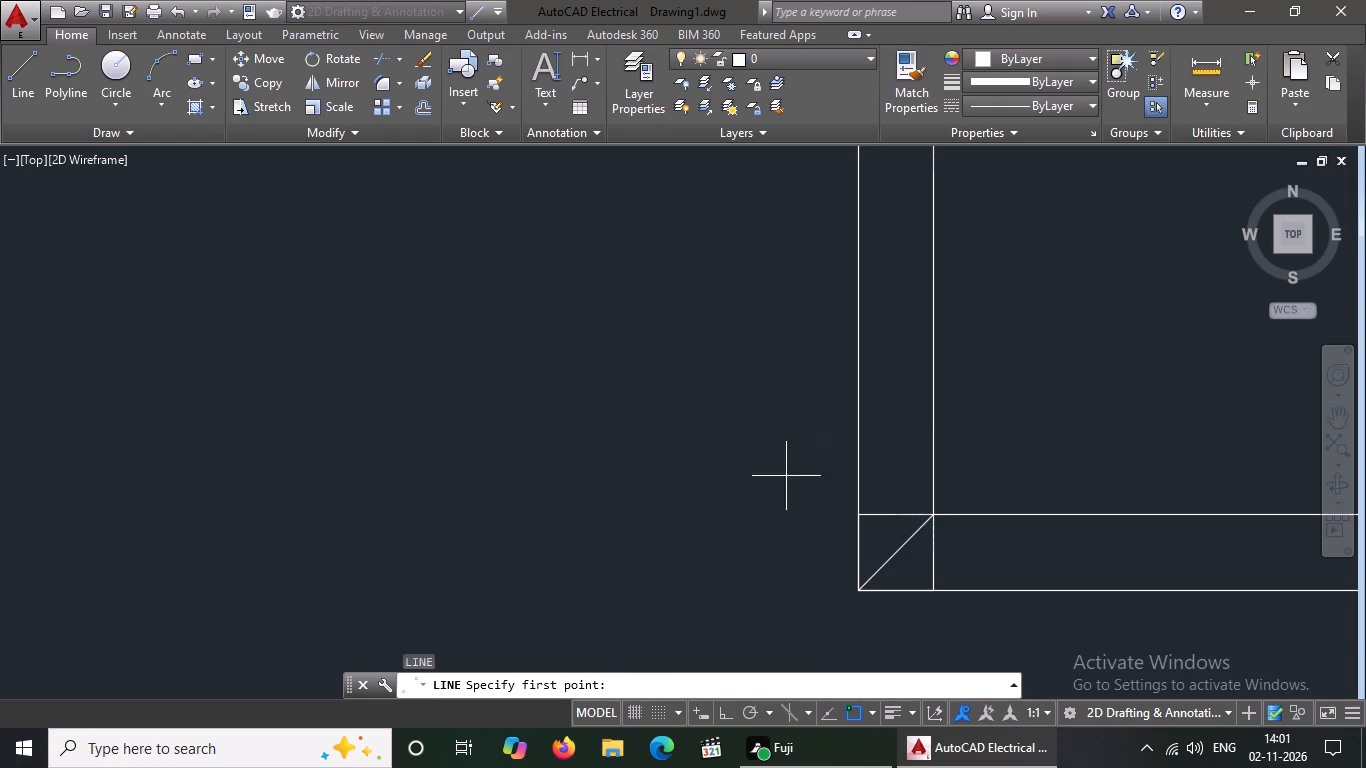
click(858, 514)
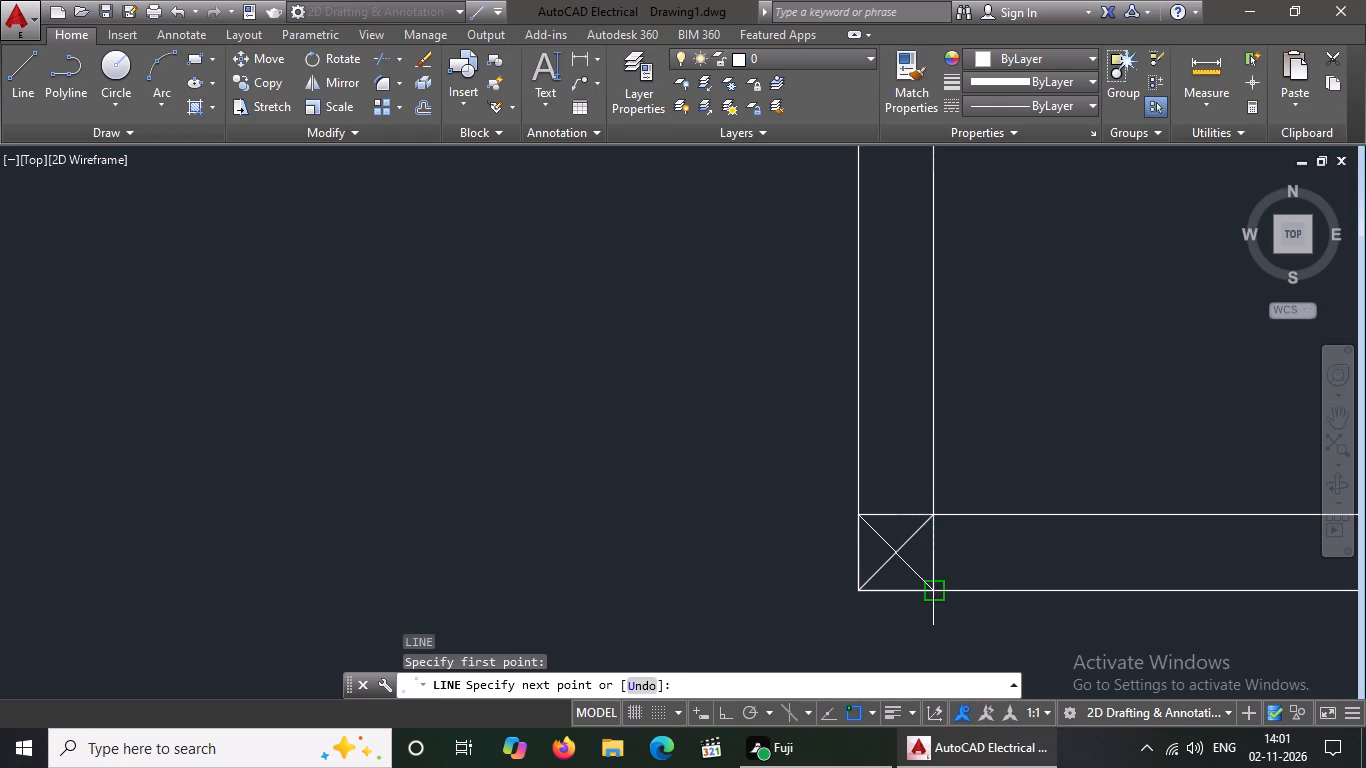
click(933, 583)
key(Return)
Draw two crossing diagonal lines in the square at the bottom-right outer corner of the wall plan.
key(l)
key(Return)
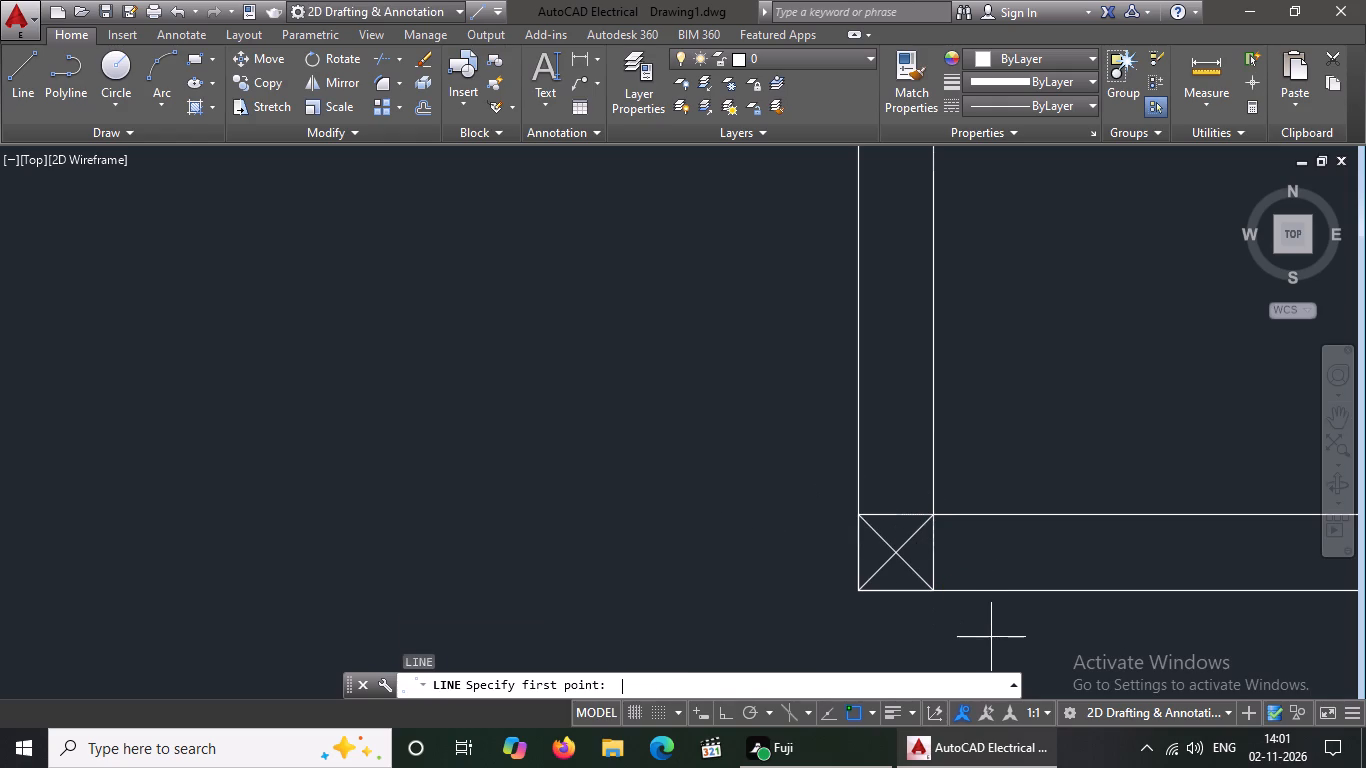
scroll(802, 540, down, 3)
scroll(898, 547, down, 2)
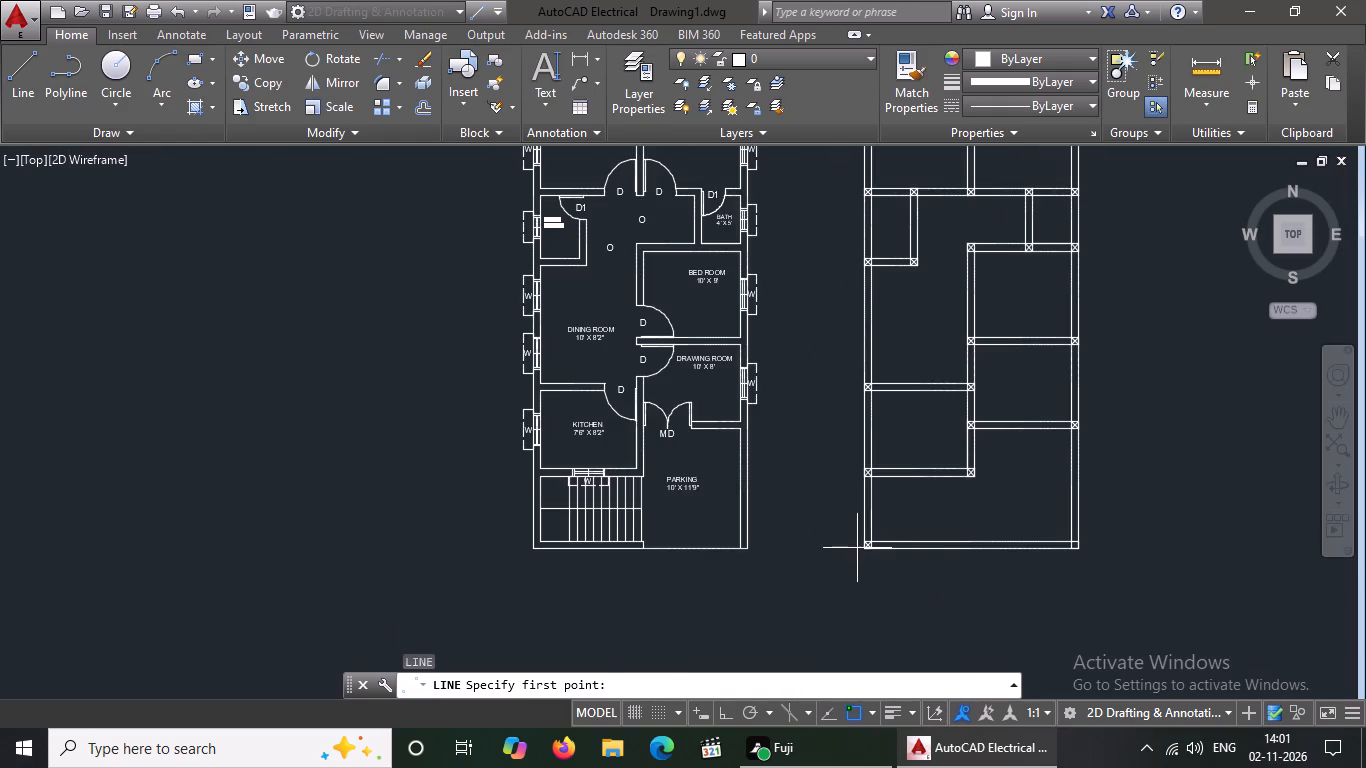
scroll(1104, 522, up, 2)
scroll(1014, 586, up, 2)
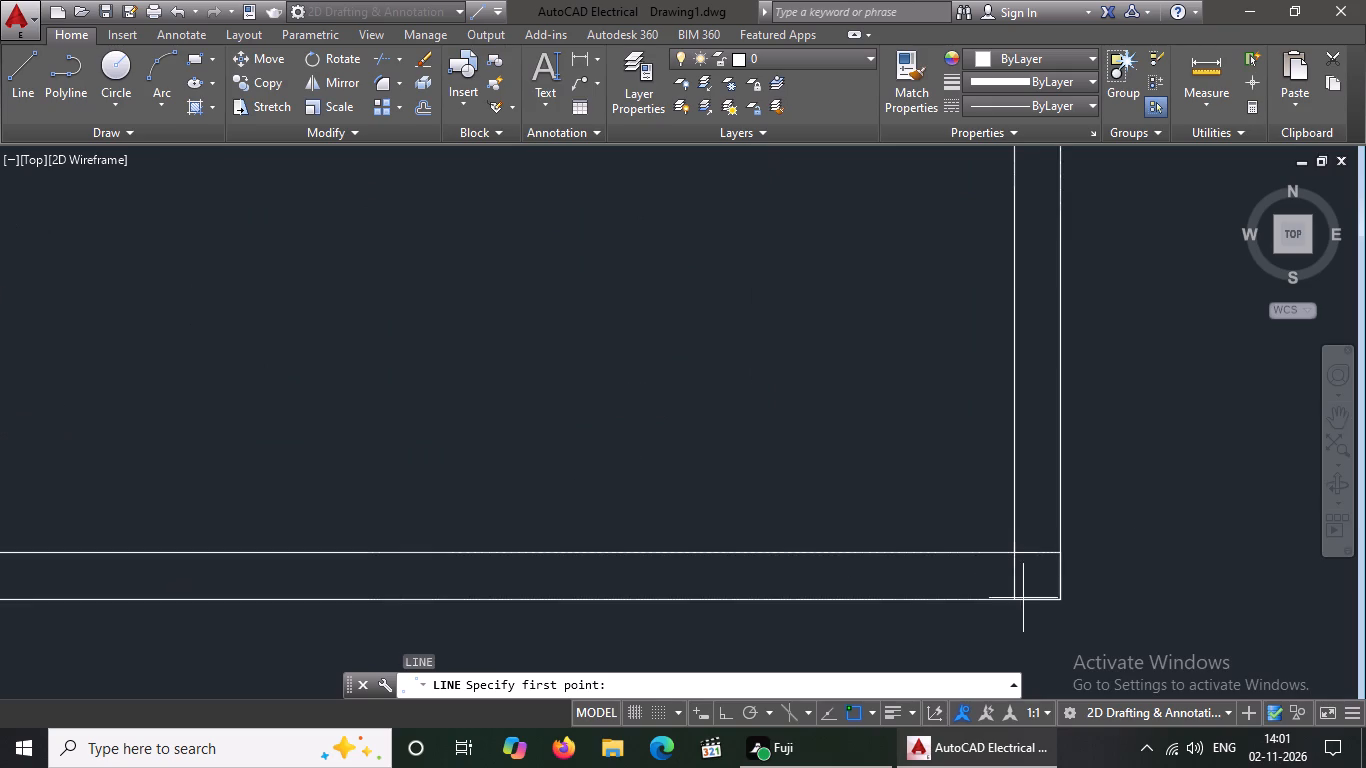
click(1015, 608)
click(1060, 558)
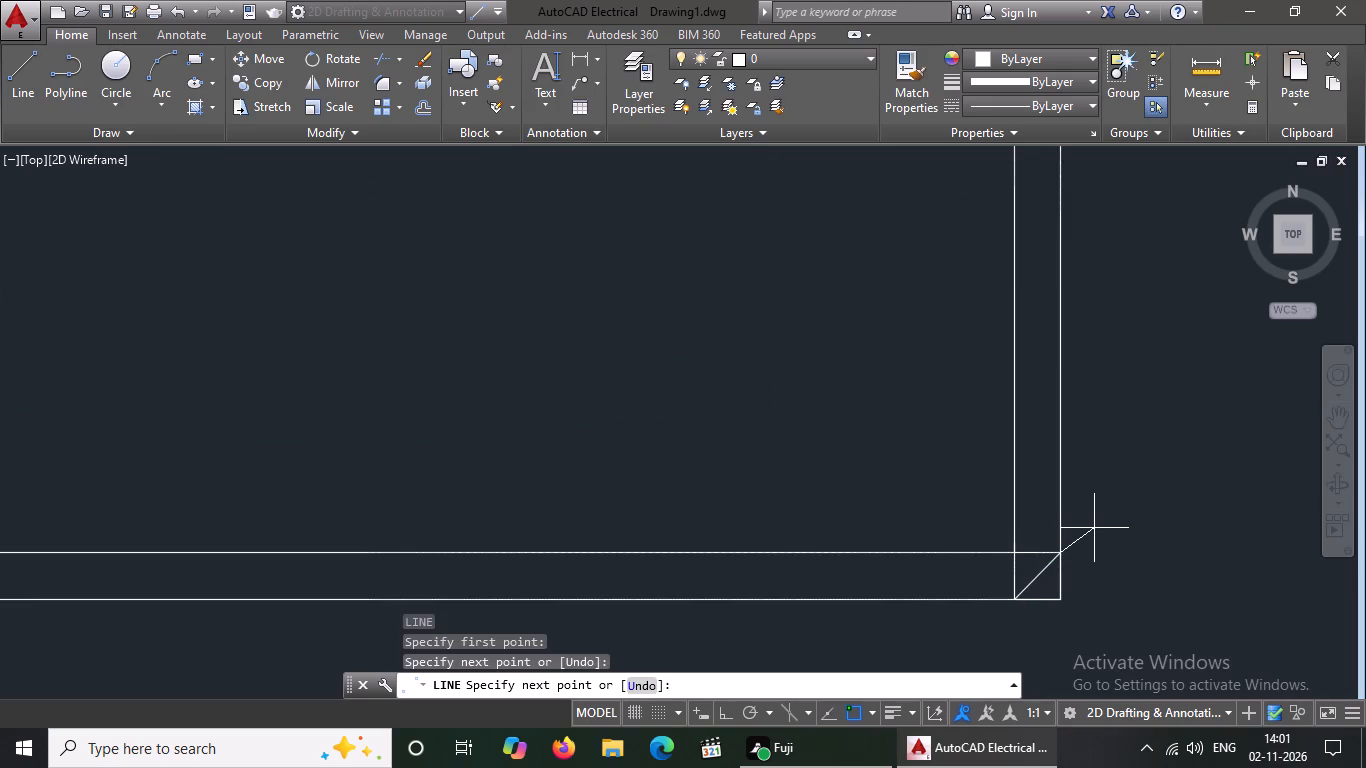
key(Return)
key(l)
key(Return)
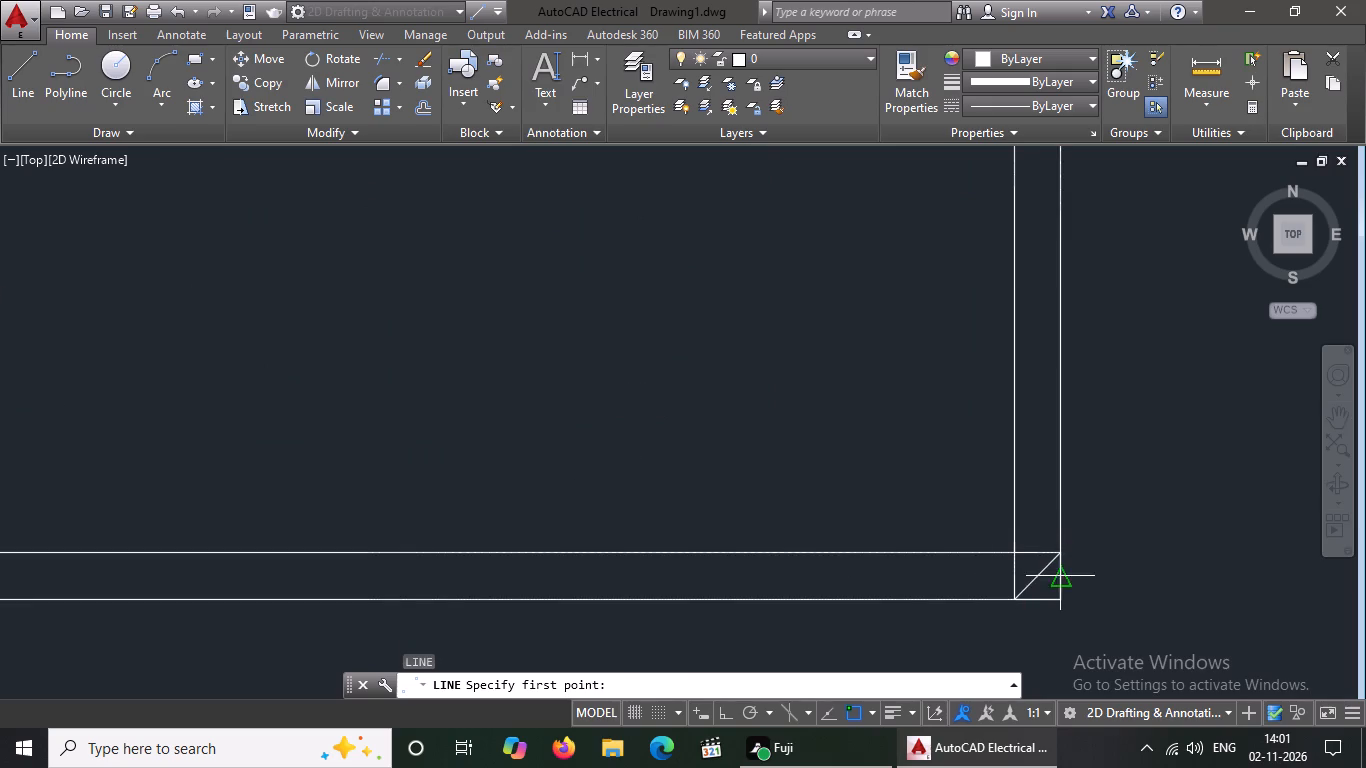
click(1016, 560)
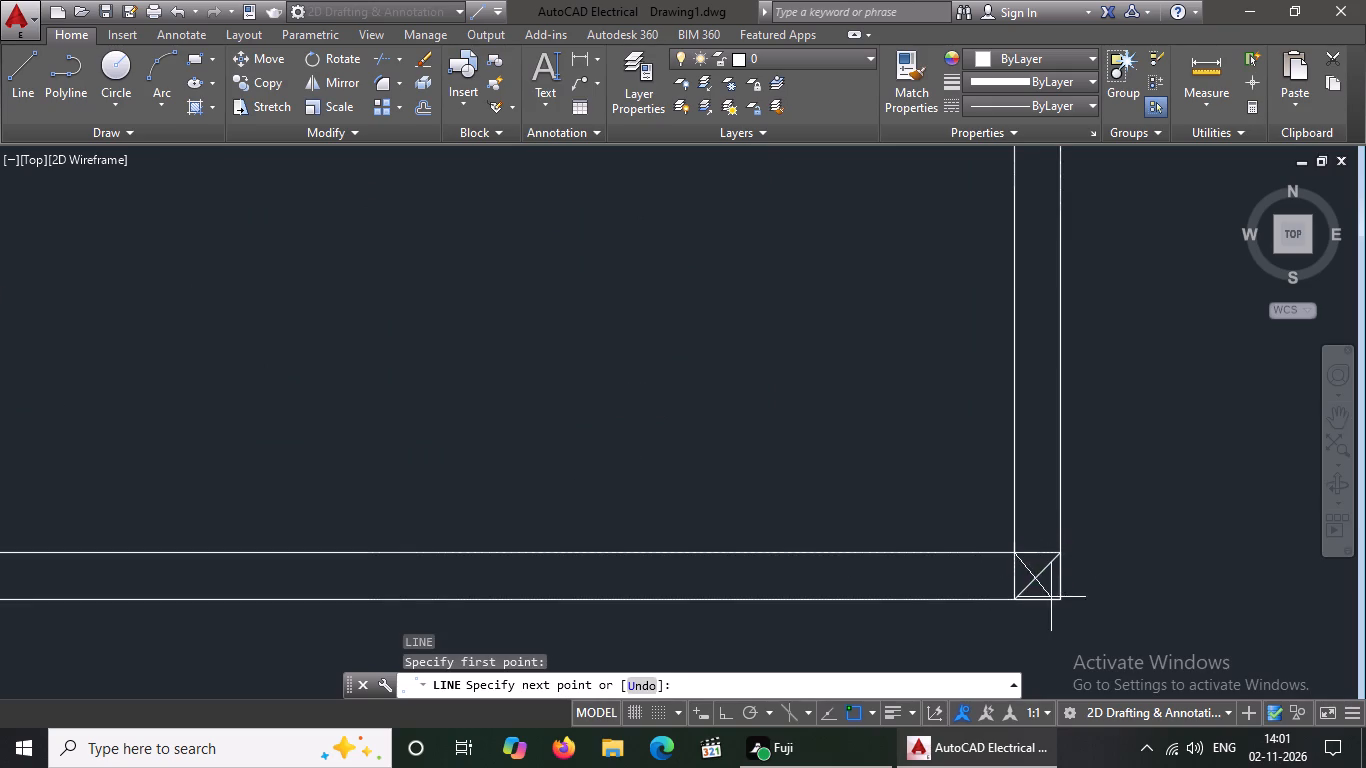
click(1059, 600)
scroll(1092, 649, down, 4)
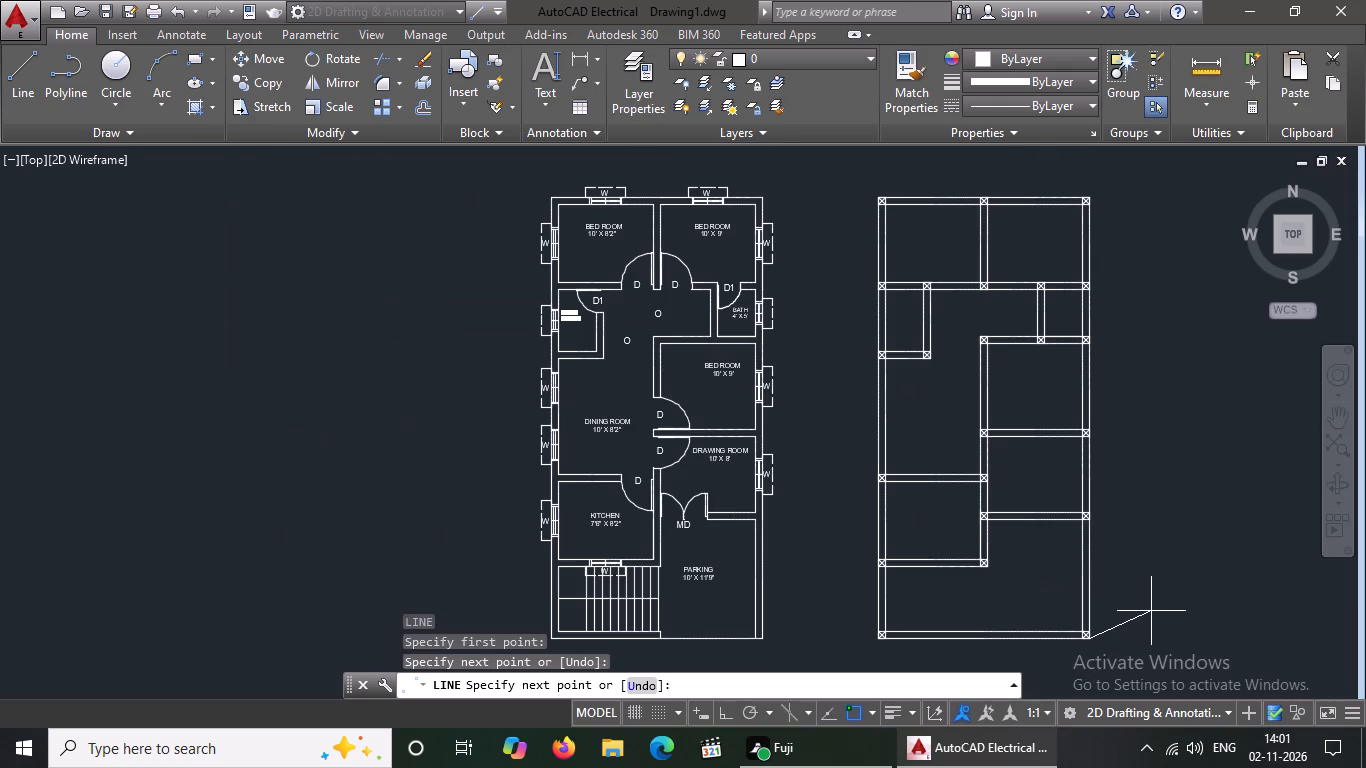
key(Return)
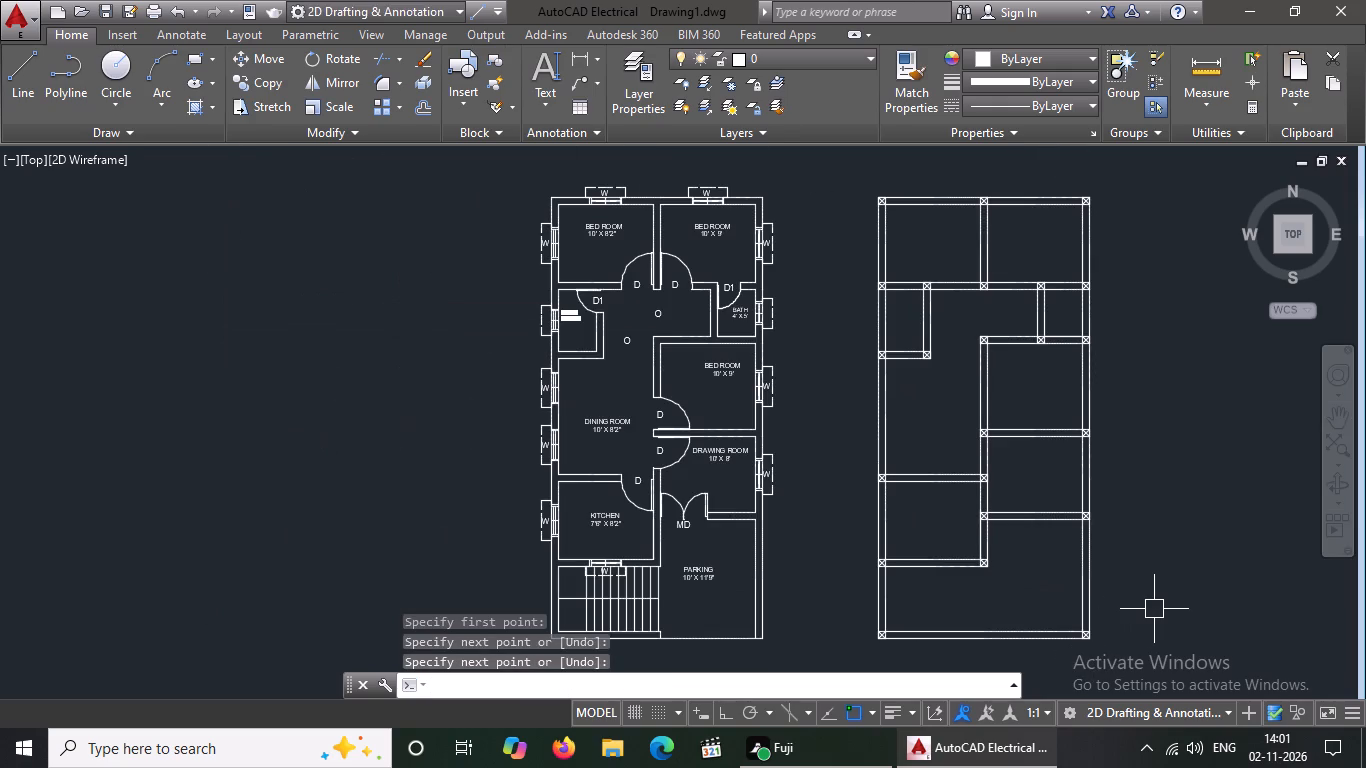
Delete the short stray line at the upper-left corner of the square where the central wall meets the kitchen's bottom wall.
scroll(1006, 686, up, 4)
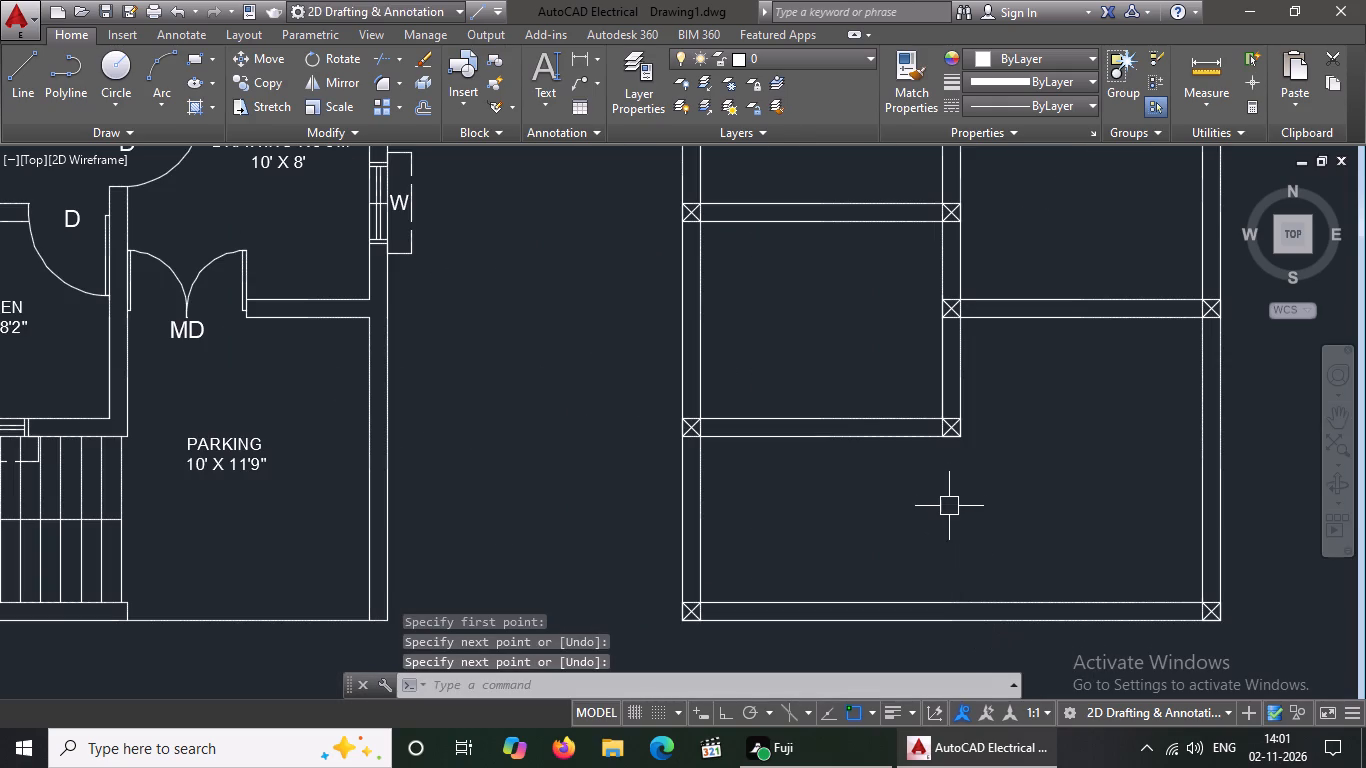
click(908, 382)
click(1034, 489)
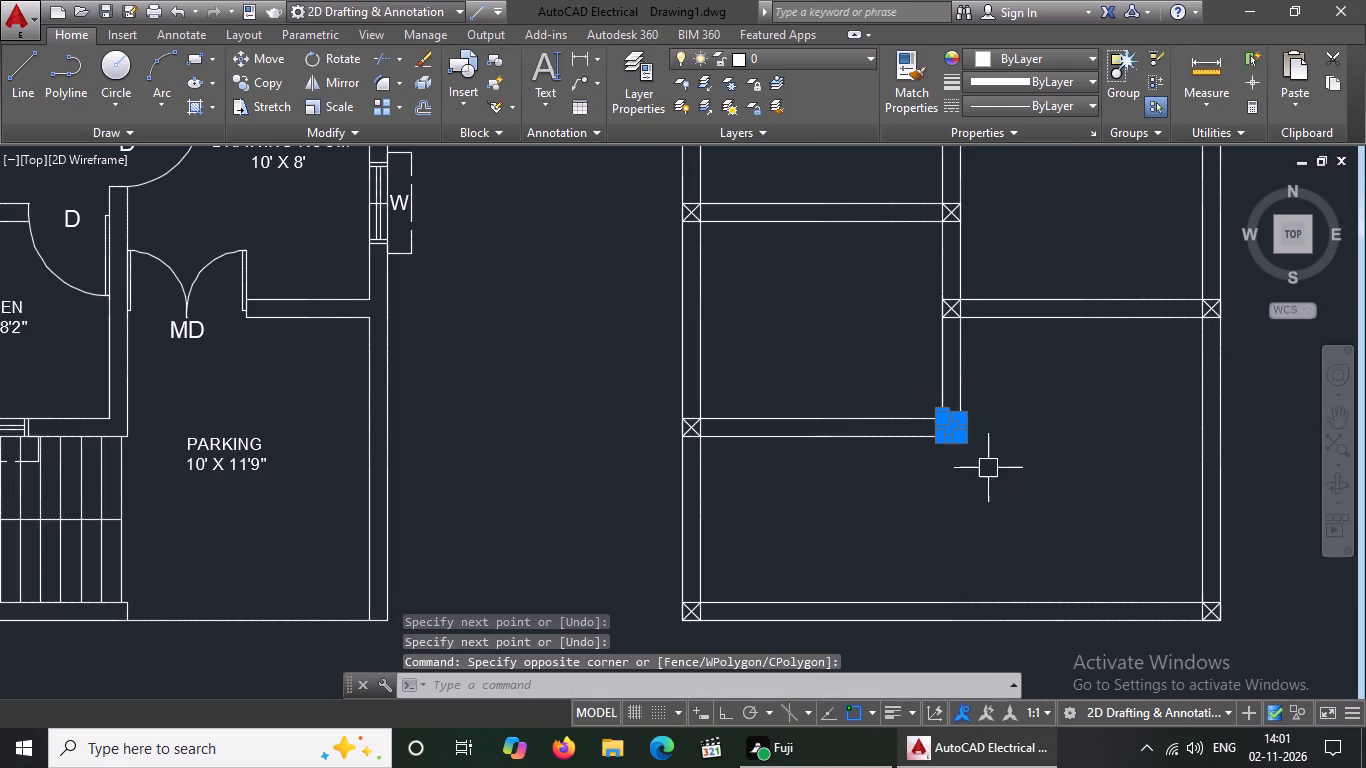
key(Escape)
scroll(970, 461, up, 3)
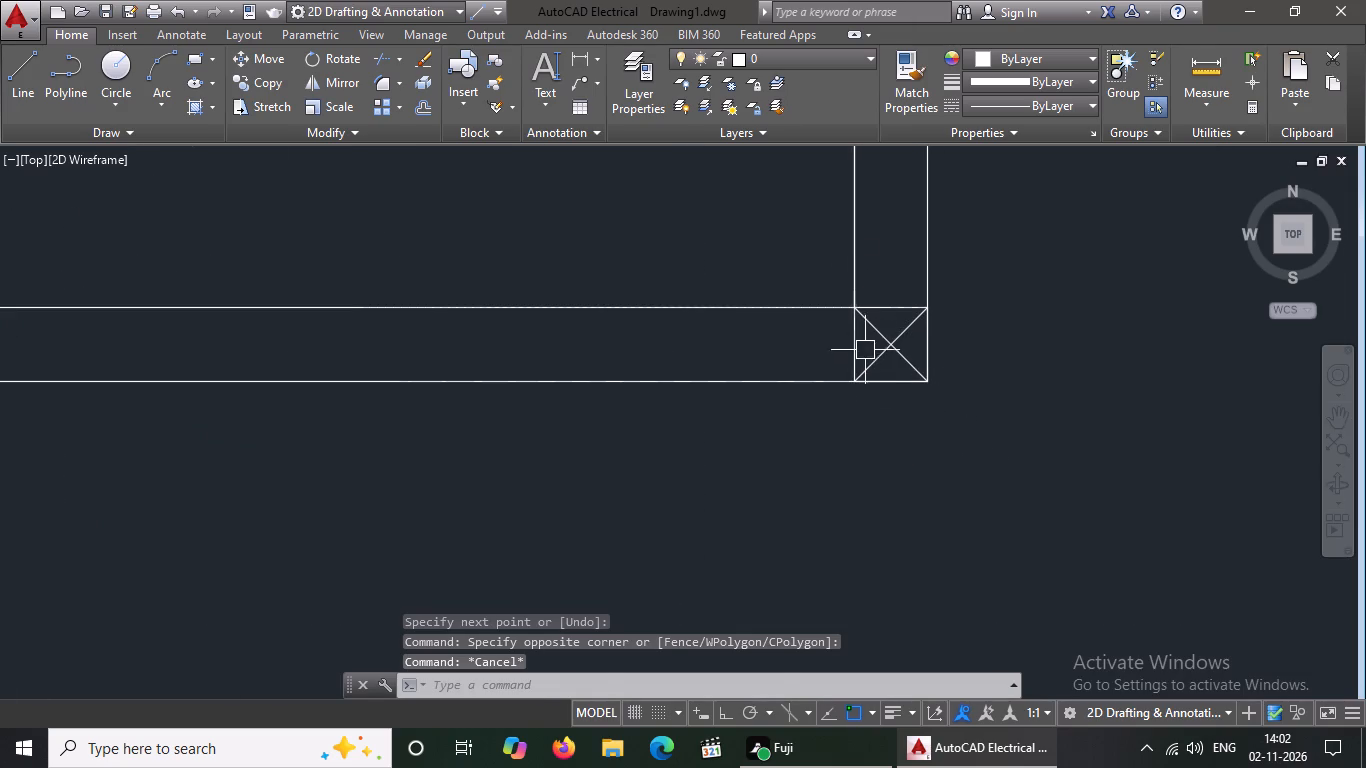
drag(827, 275, 833, 293)
click(958, 413)
key(Escape)
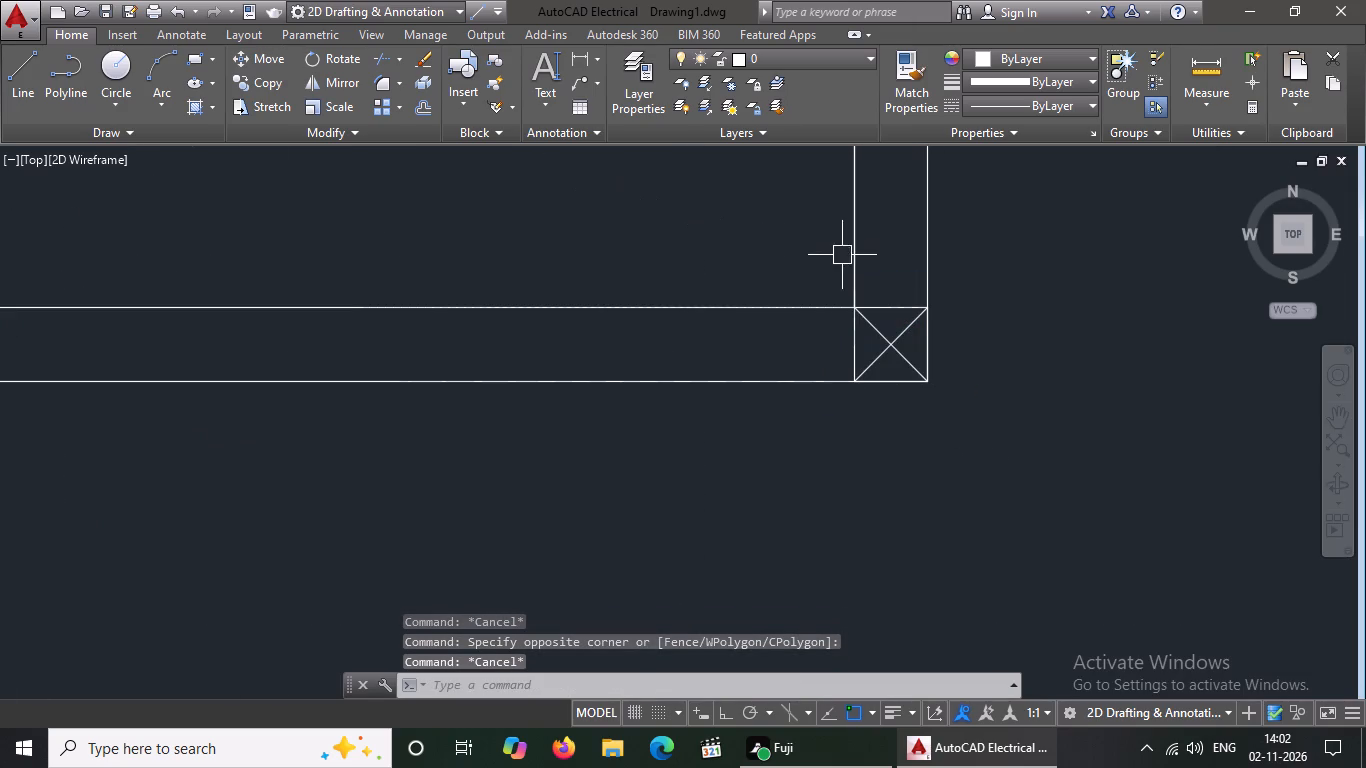
click(789, 269)
click(874, 304)
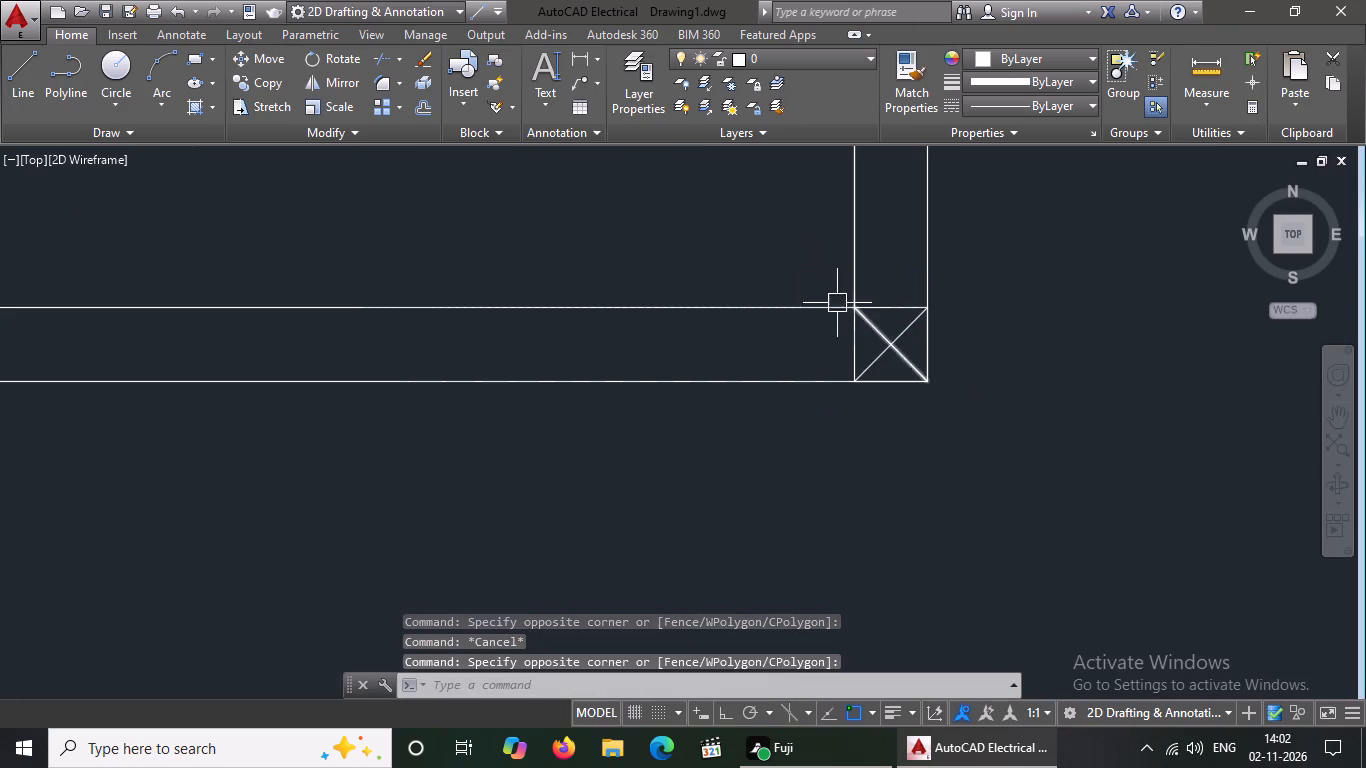
click(783, 265)
click(891, 315)
key(Delete)
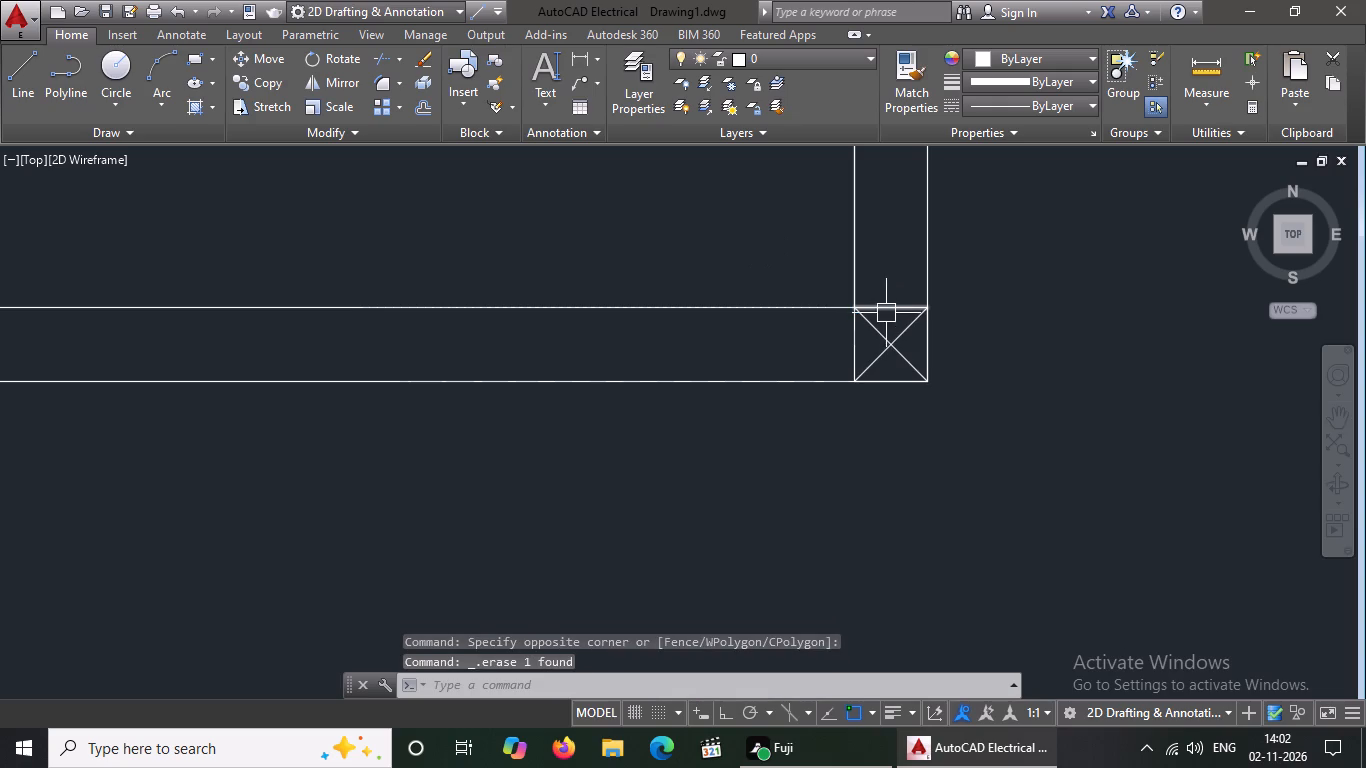
Move the crossed square at the junction of the central wall and the kitchen's bottom wall clear to the right of the walls.
drag(819, 291, 835, 299)
click(984, 415)
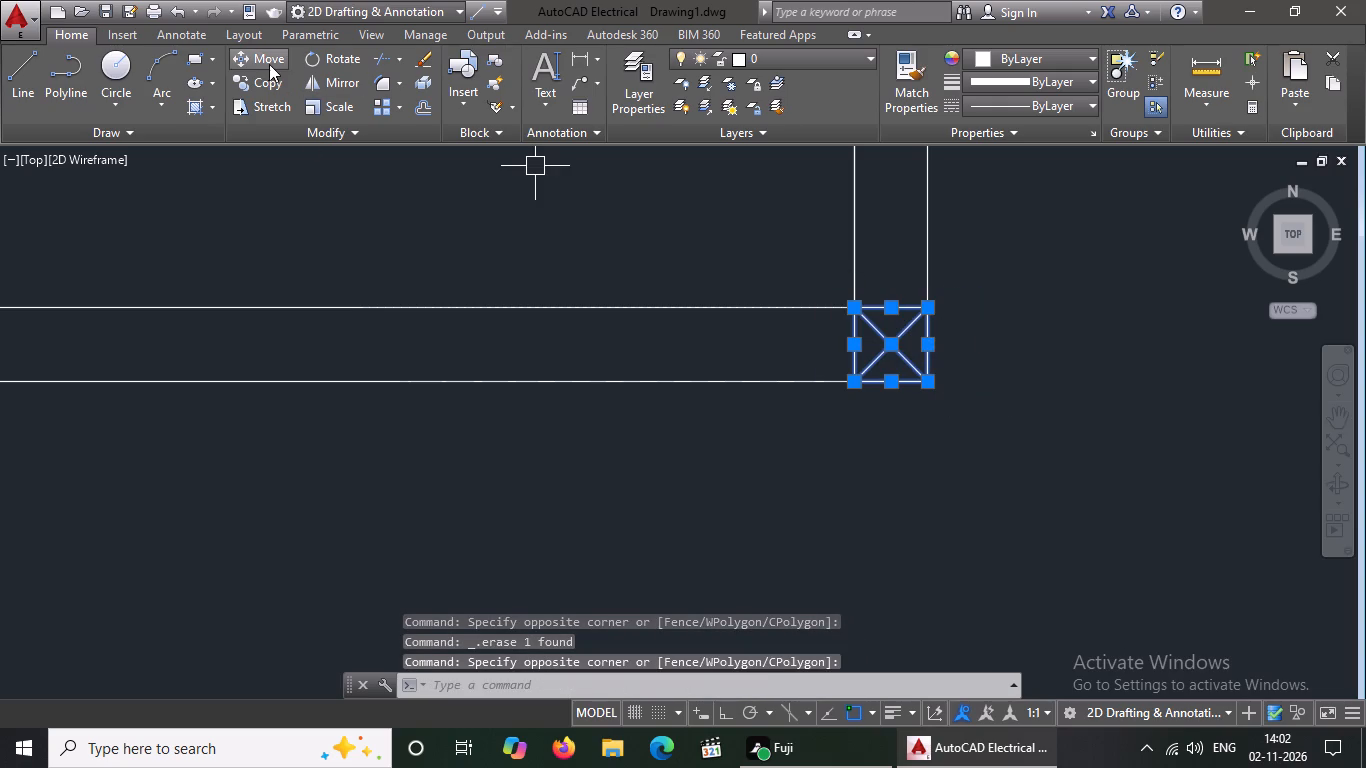
click(267, 62)
click(917, 343)
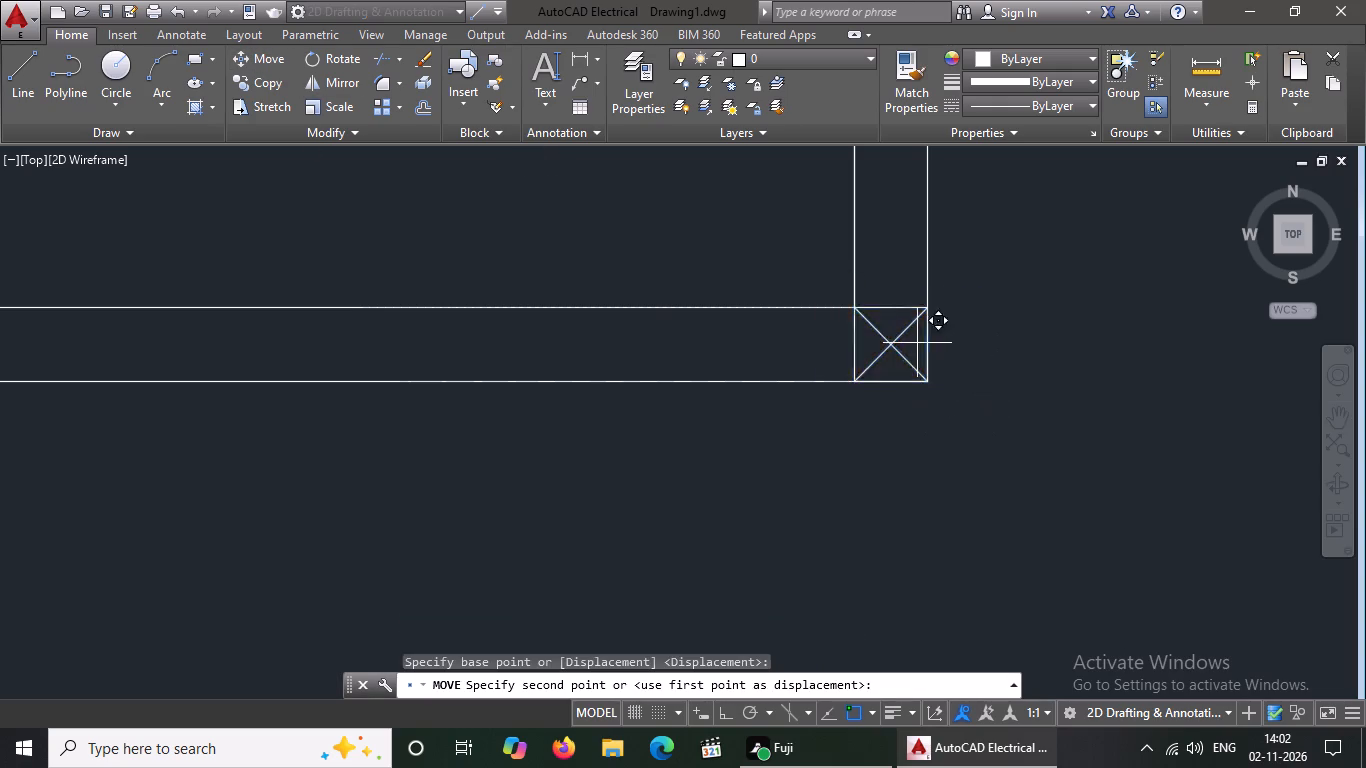
click(1030, 339)
scroll(1037, 306, down, 4)
key(Escape)
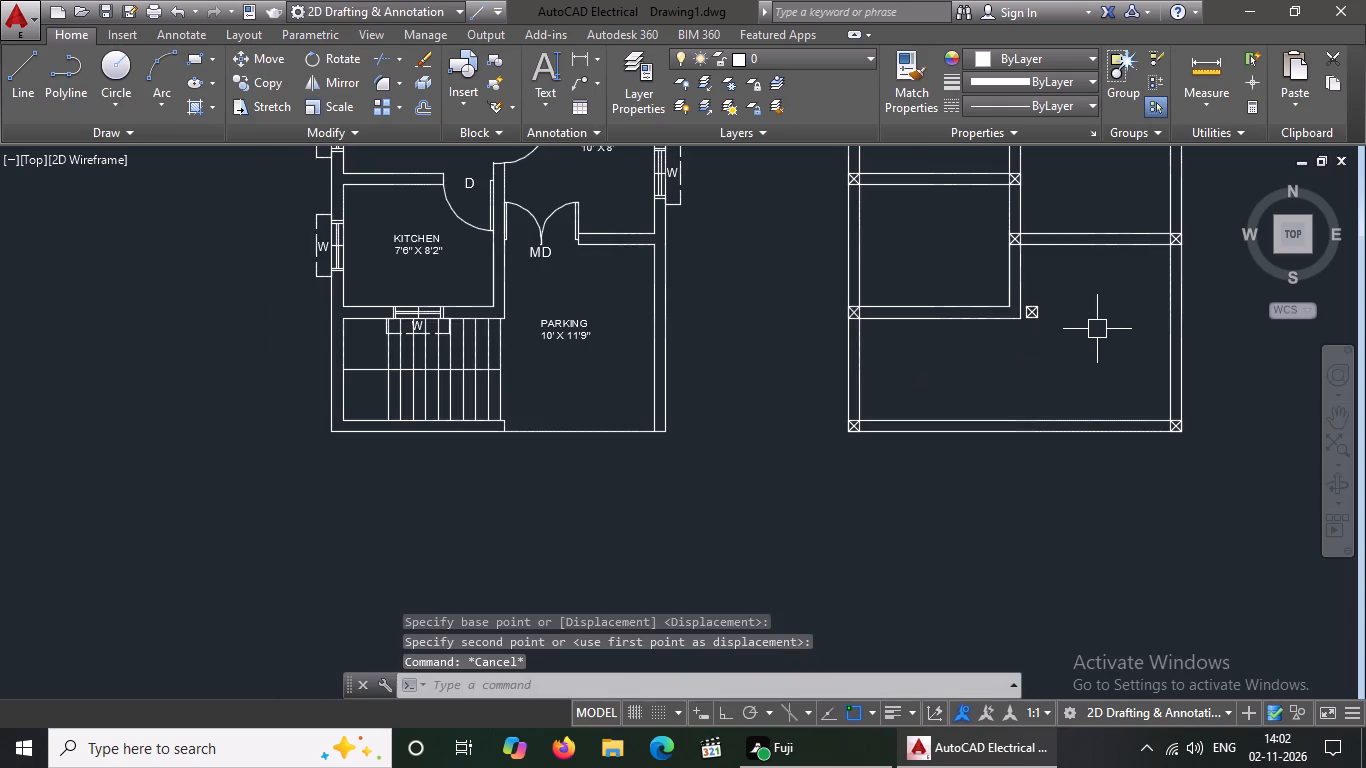
Fillet both central wall lines with the matching inner and outer lines of the plan's bottom wall, extending the central wall down.
scroll(1063, 338, up, 2)
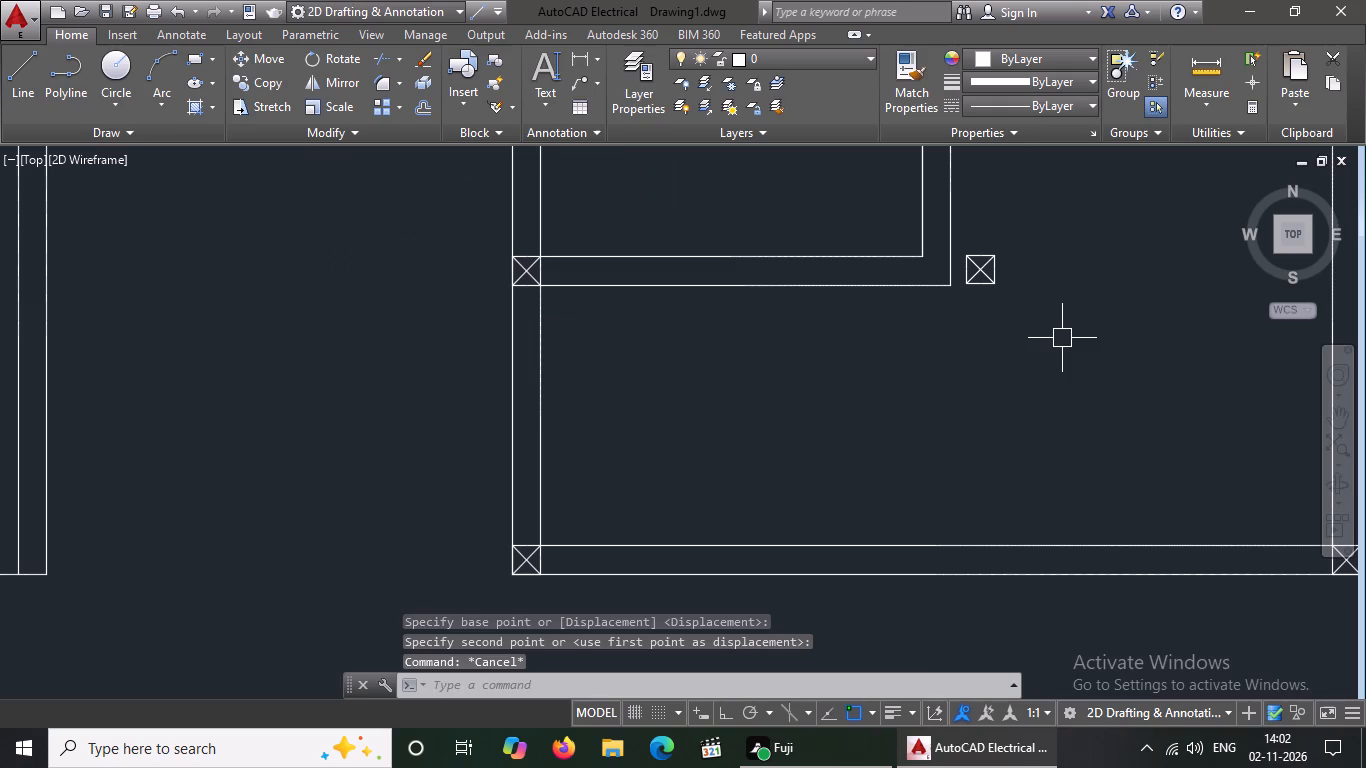
key(f)
key(space)
click(915, 214)
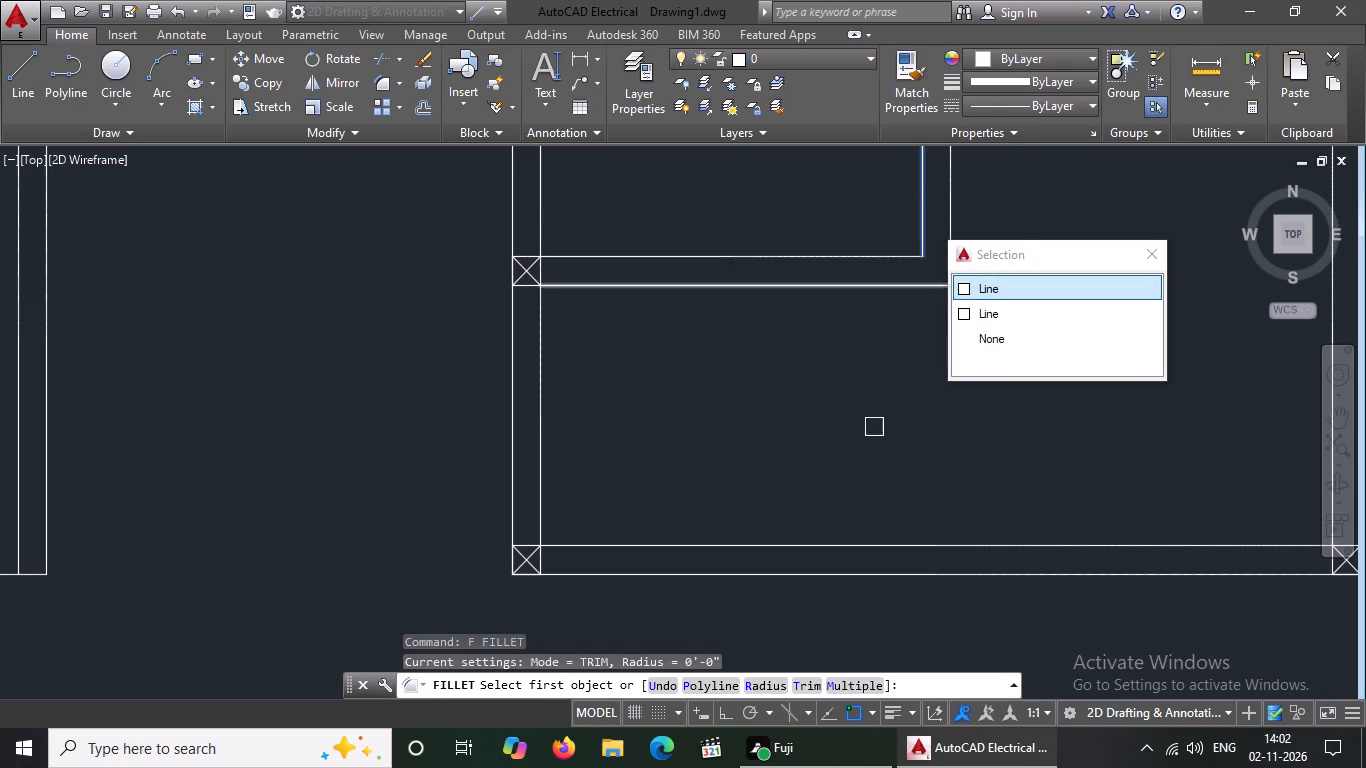
click(827, 541)
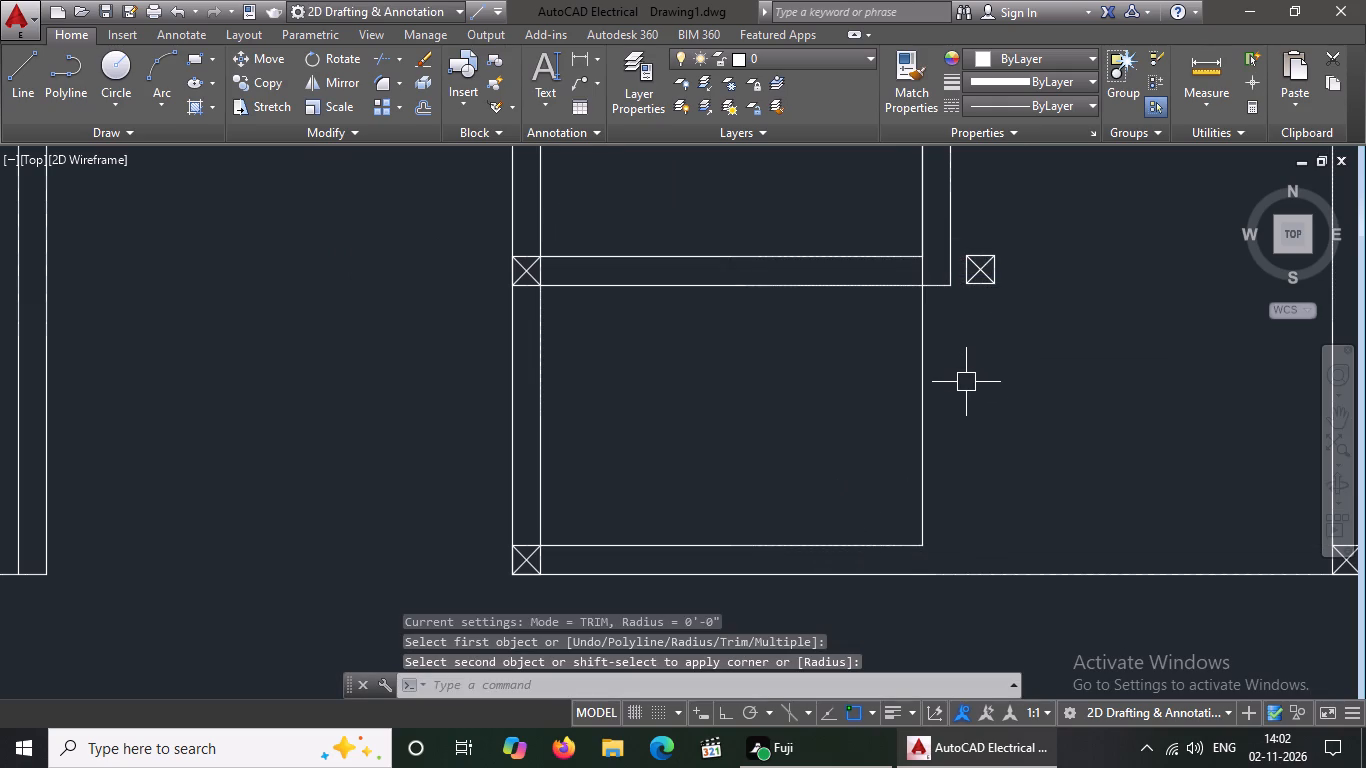
key(f)
key(space)
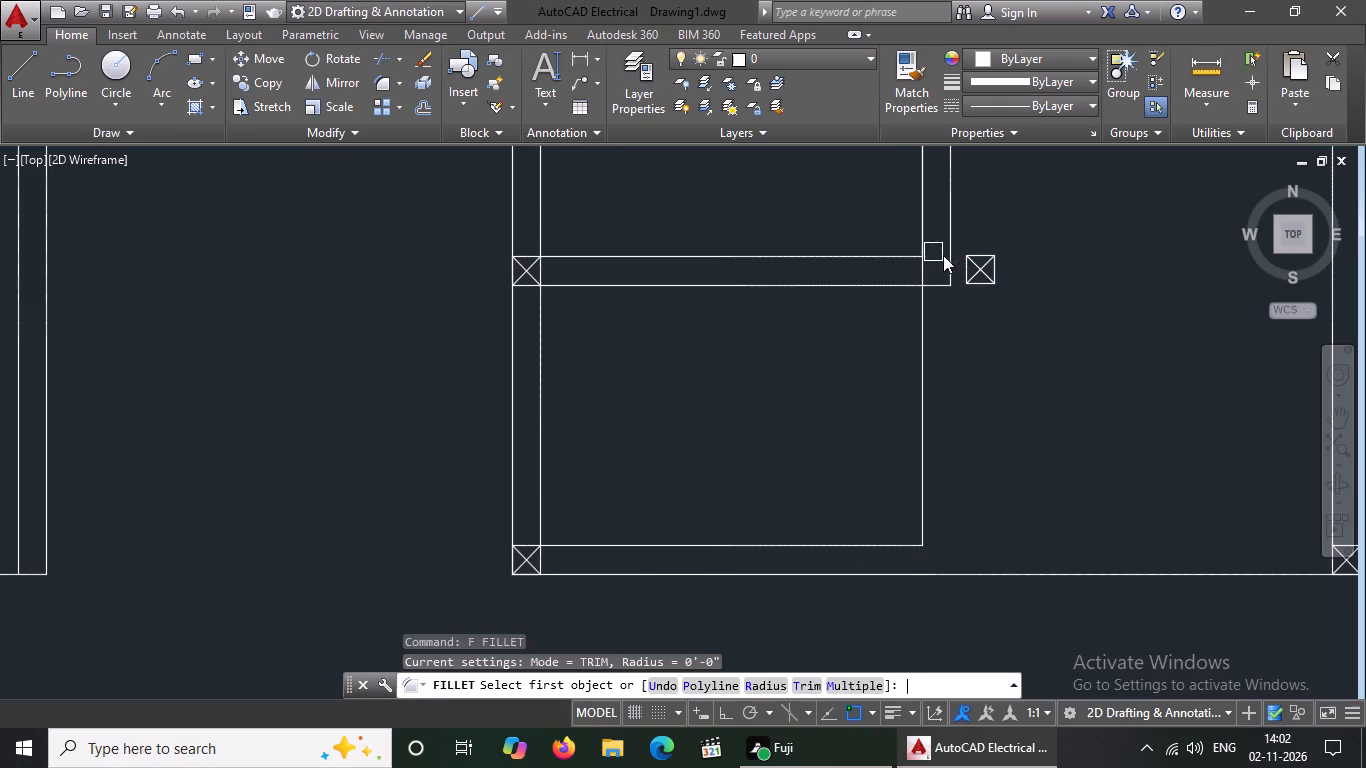
click(952, 202)
click(912, 579)
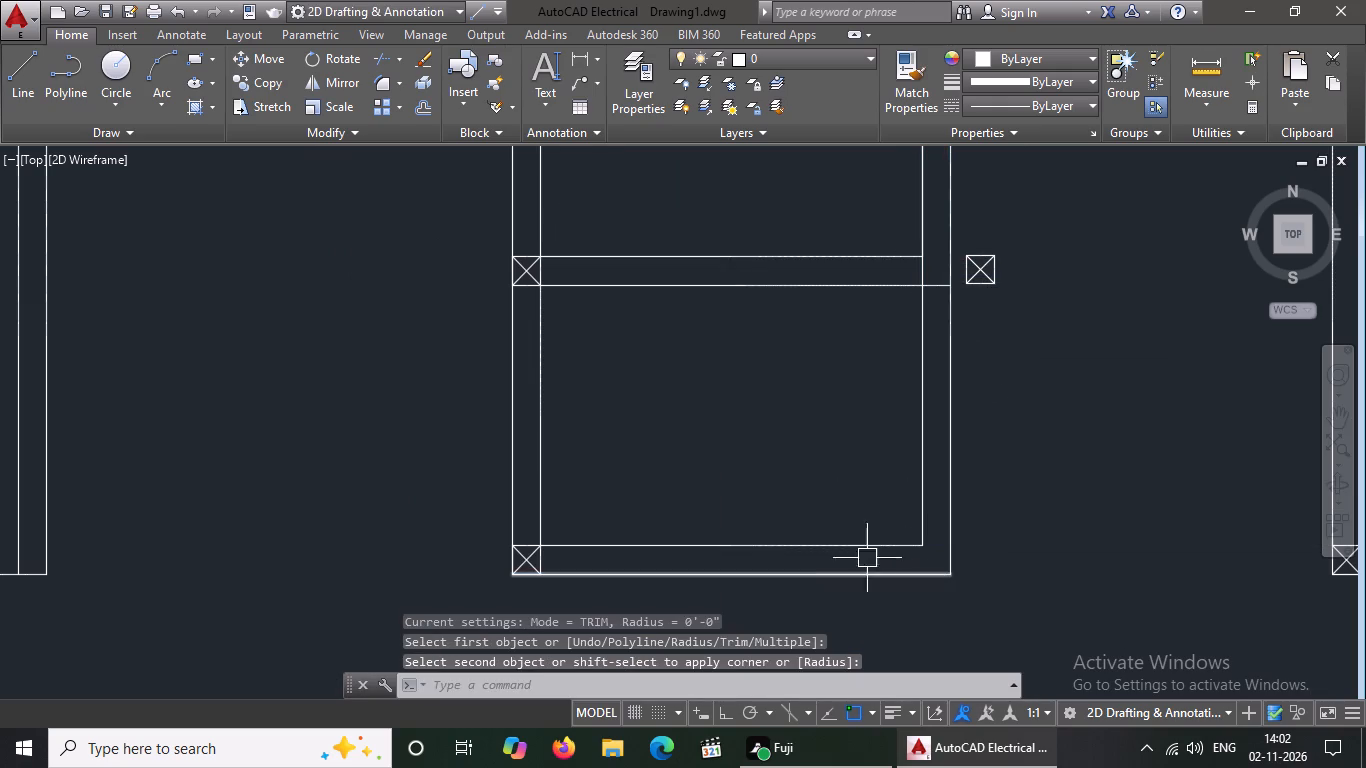
Fillet the bottom wall's inner and outer lines with the right outer wall's matching lines to restore the bottom wall's full length.
scroll(746, 517, down, 3)
scroll(823, 567, up, 3)
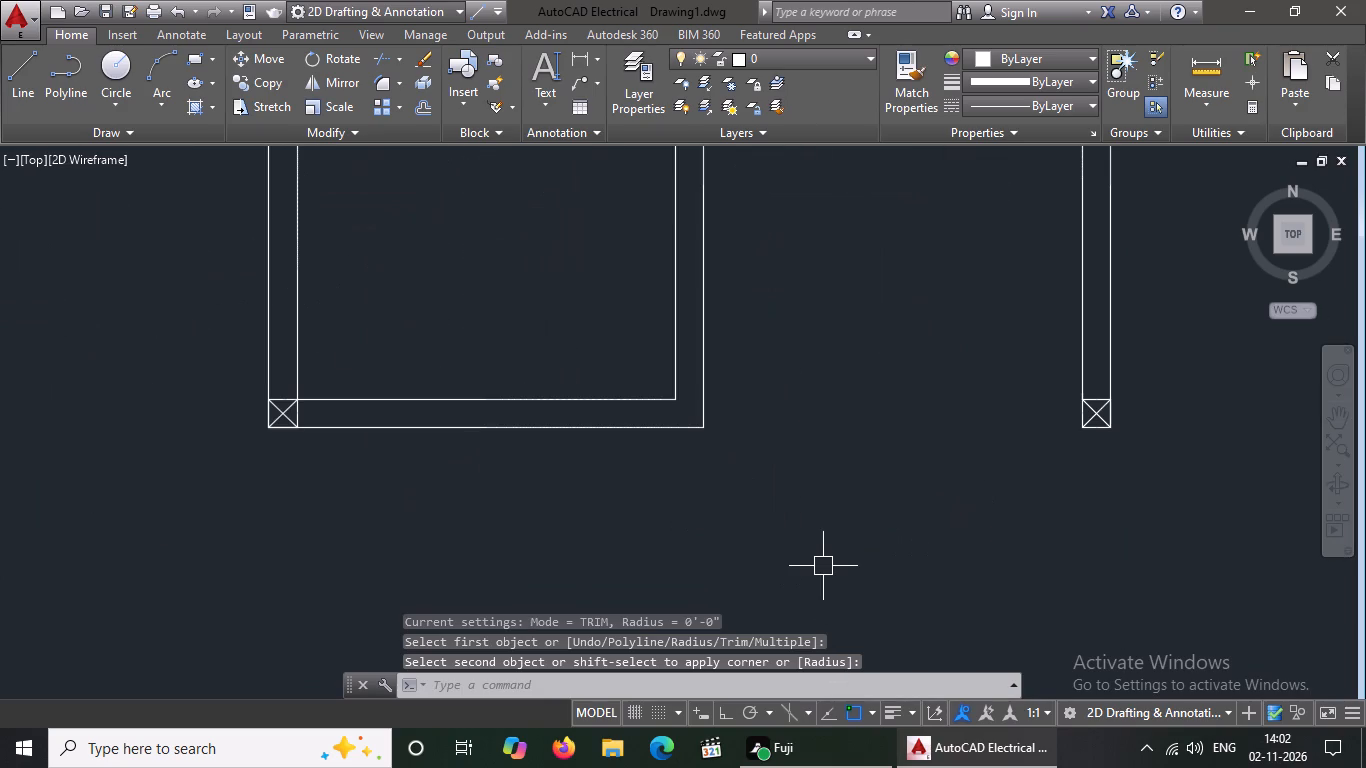
key(Escape)
text(F)
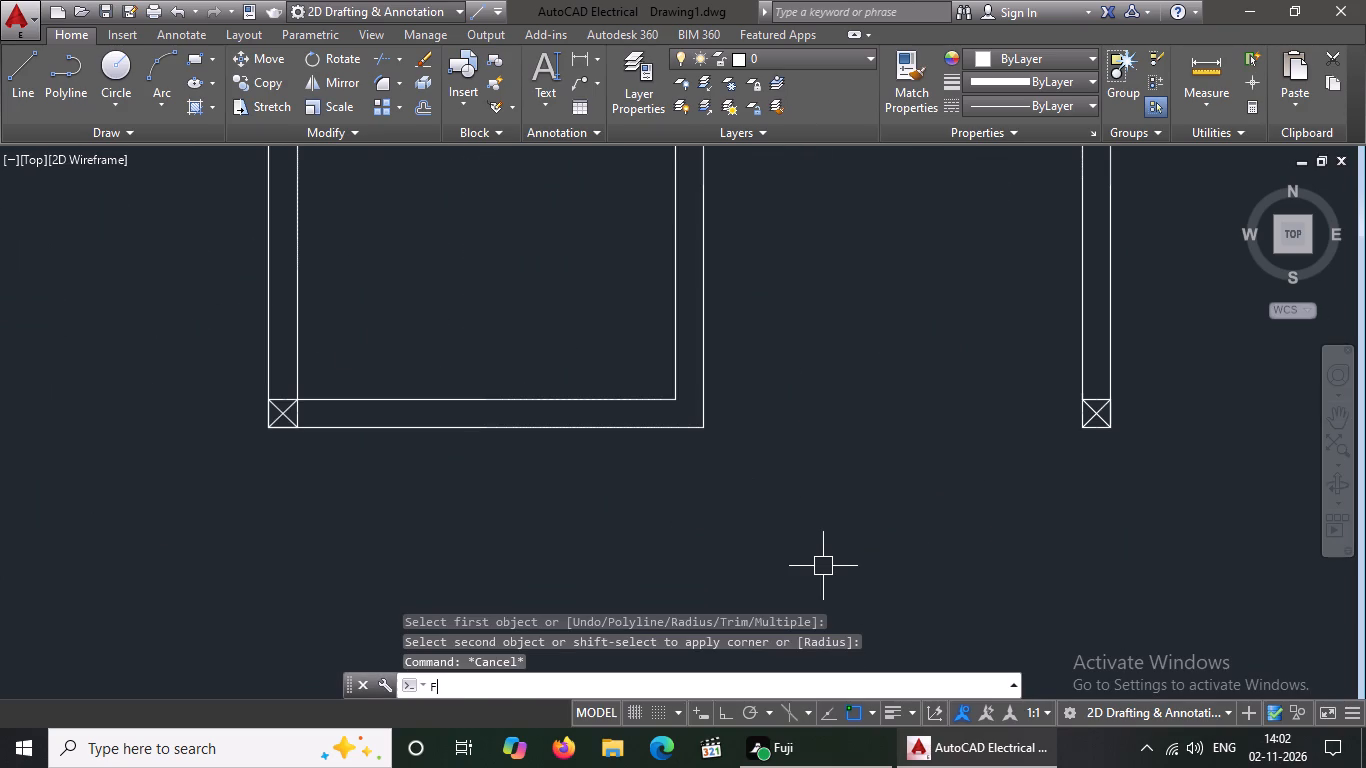
key(space)
click(652, 396)
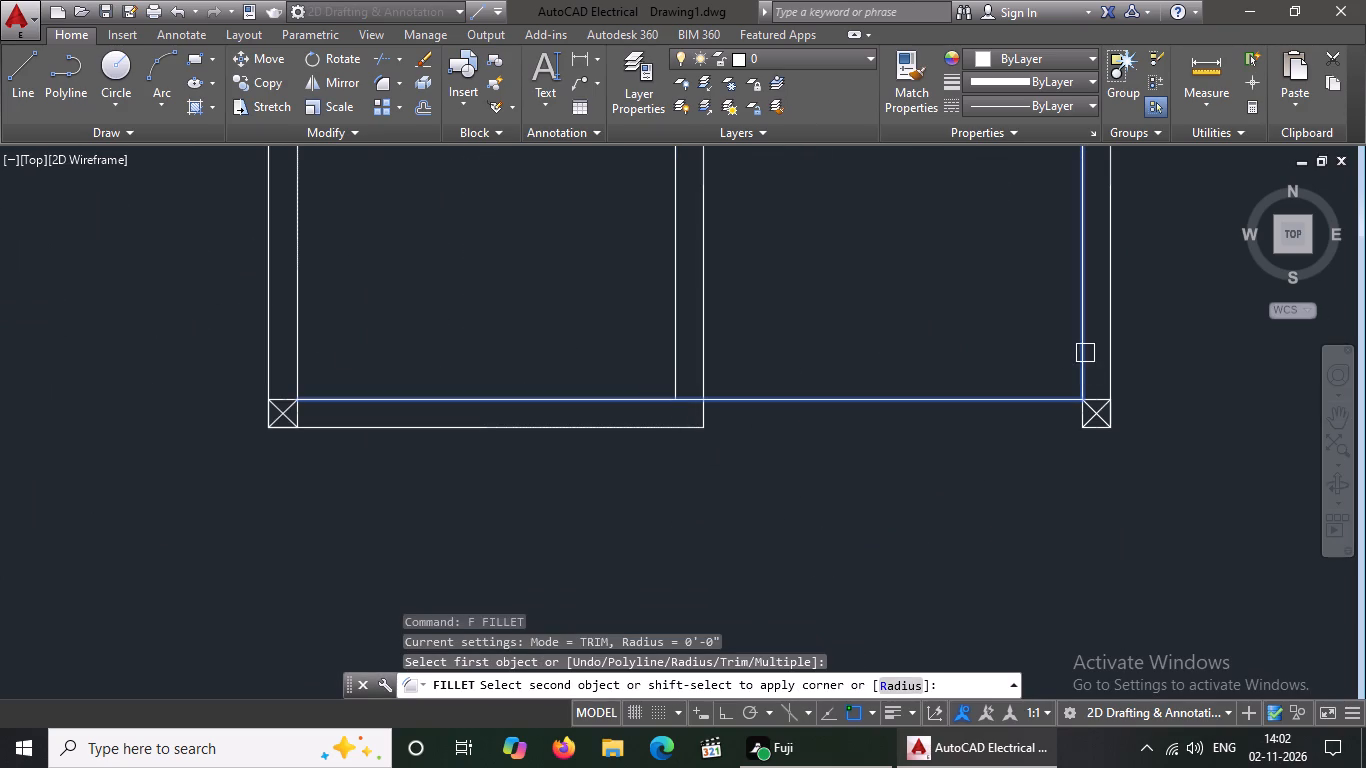
click(1079, 331)
text(F)
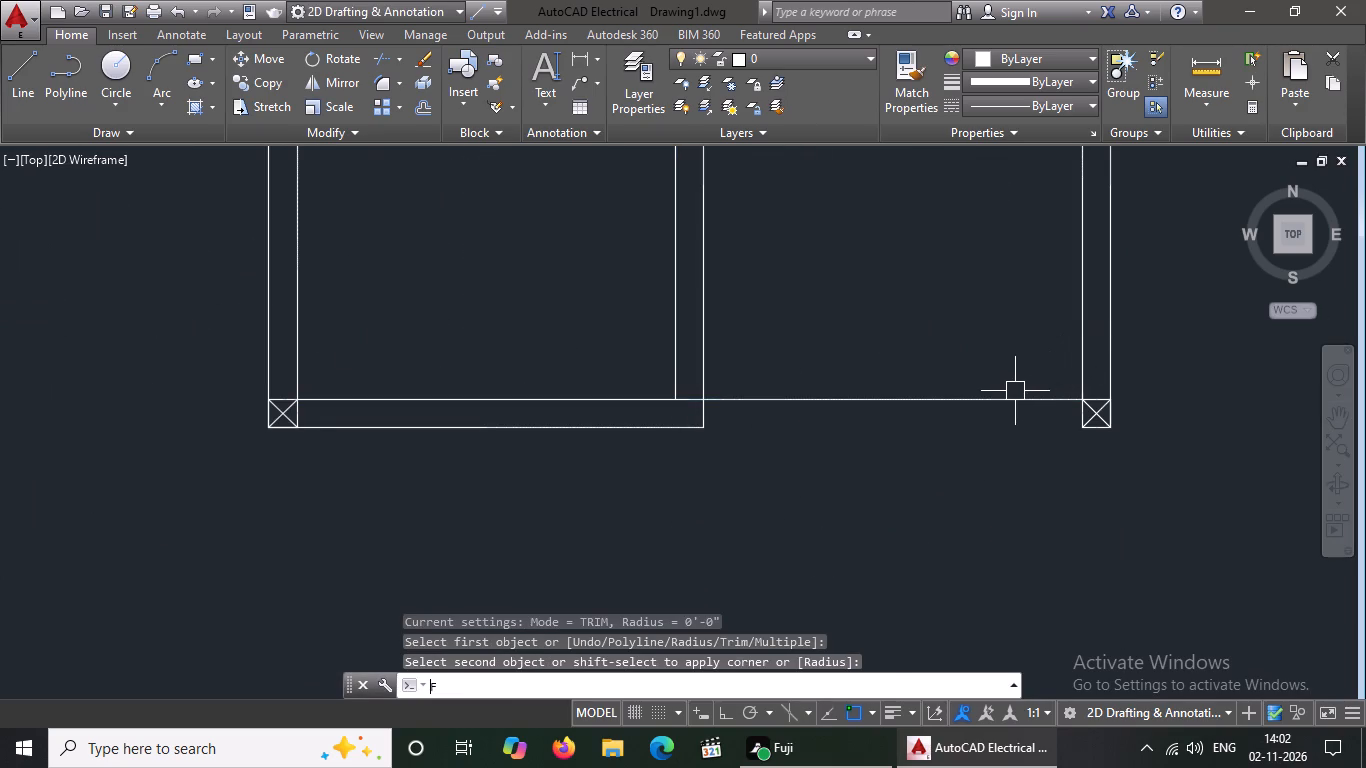
key(space)
drag(629, 429, 642, 426)
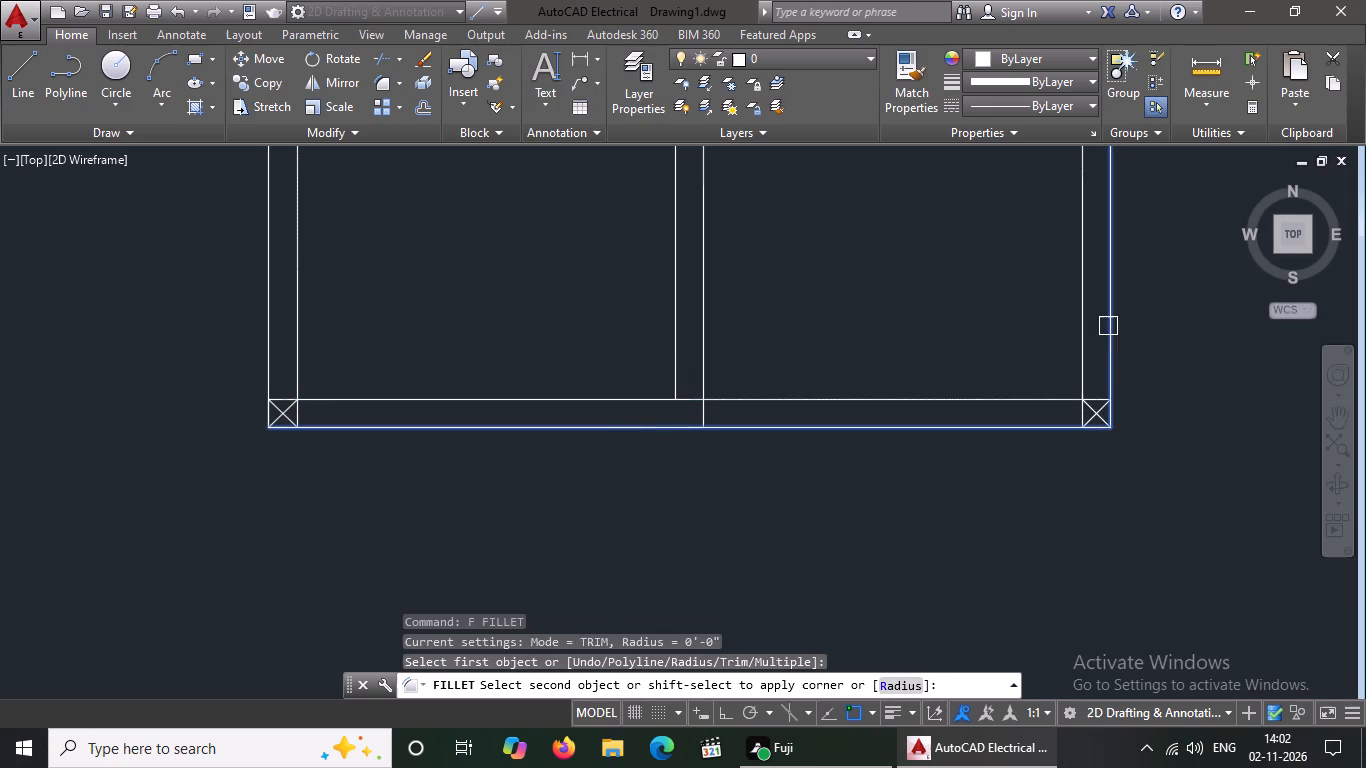
click(1108, 324)
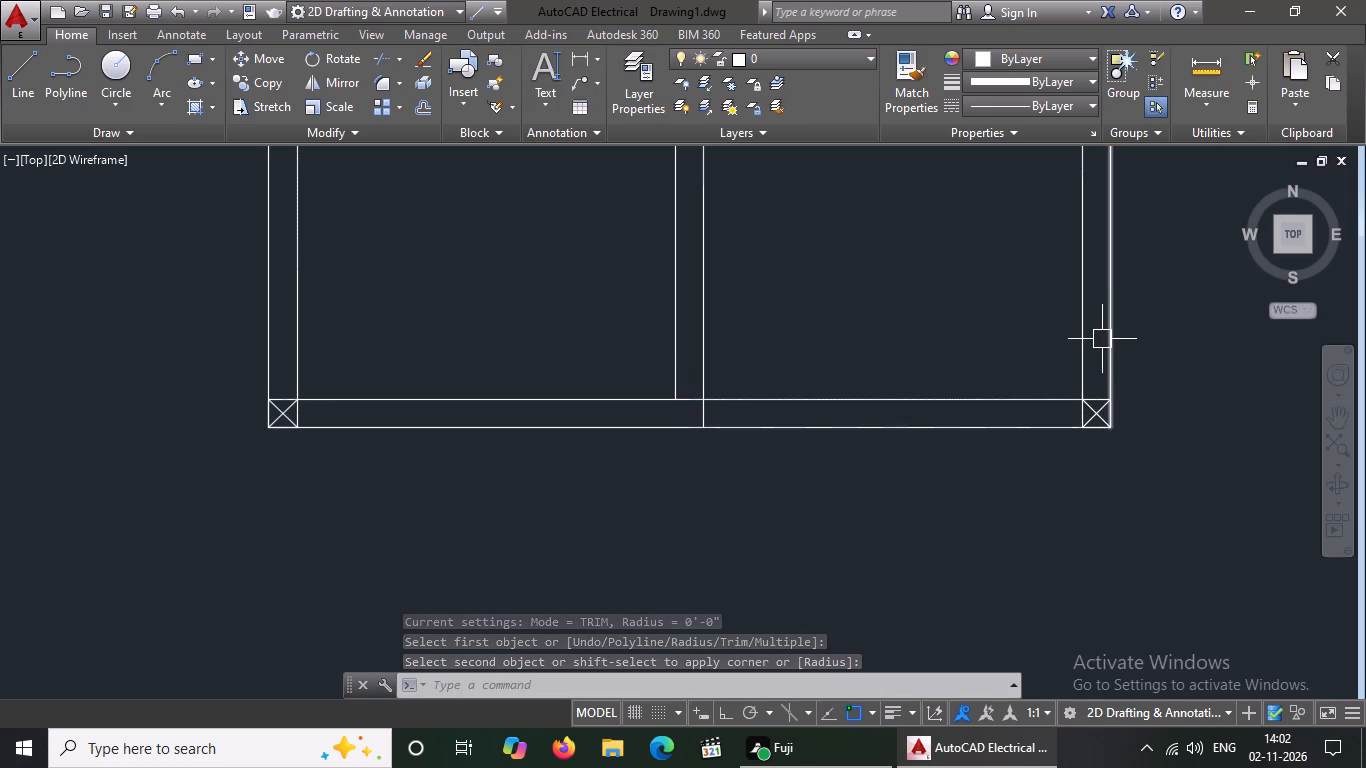
Trim the line segments crossing the opening where the central wall meets the plan's bottom wall.
key(Escape)
text(TR)
key(space)
key(space)
click(684, 397)
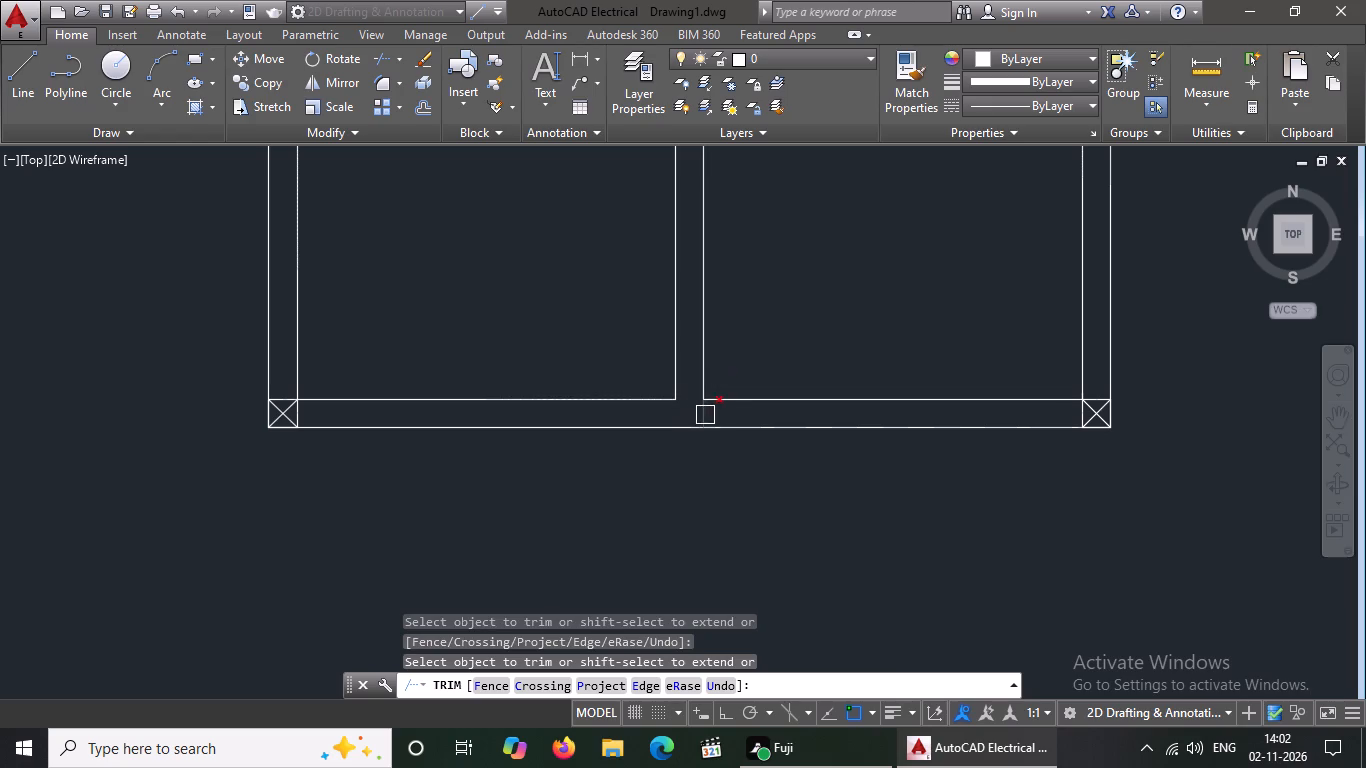
click(705, 414)
key(Escape)
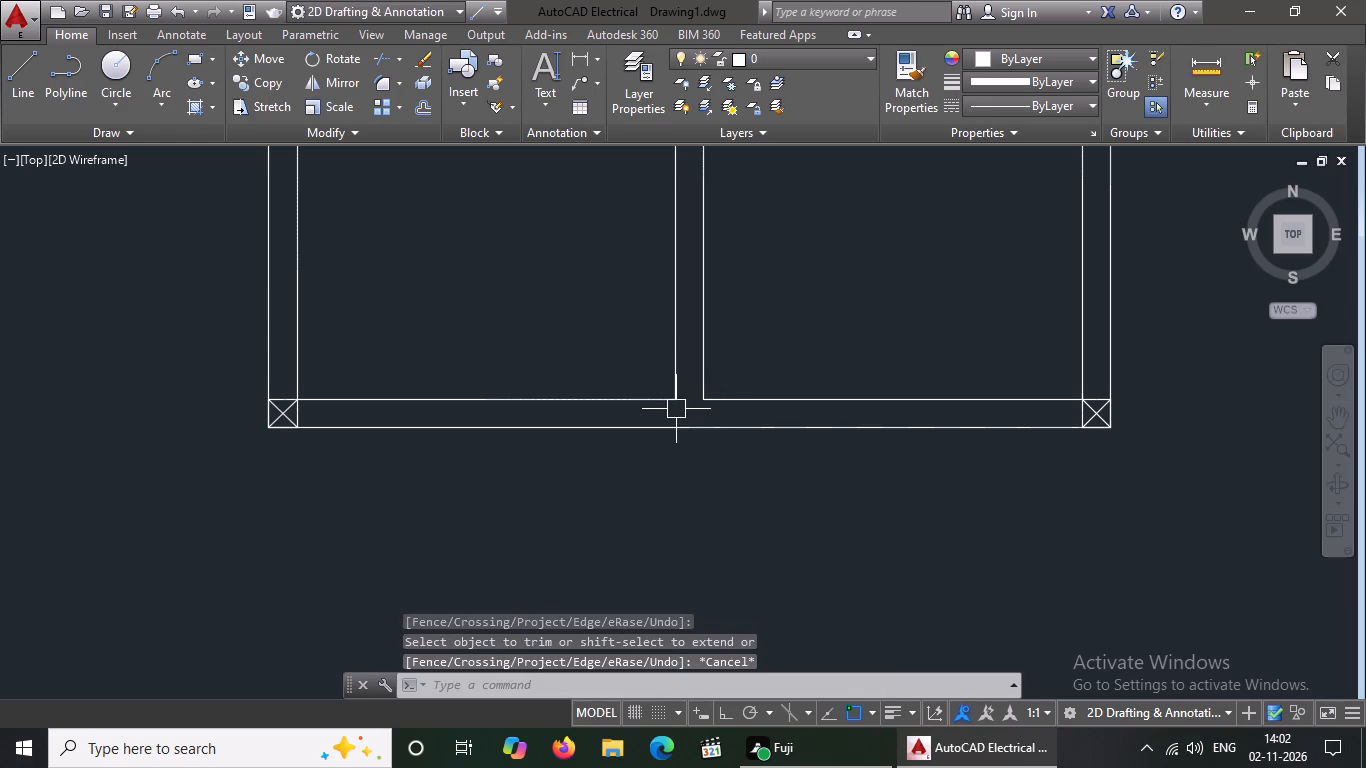
key(Escape)
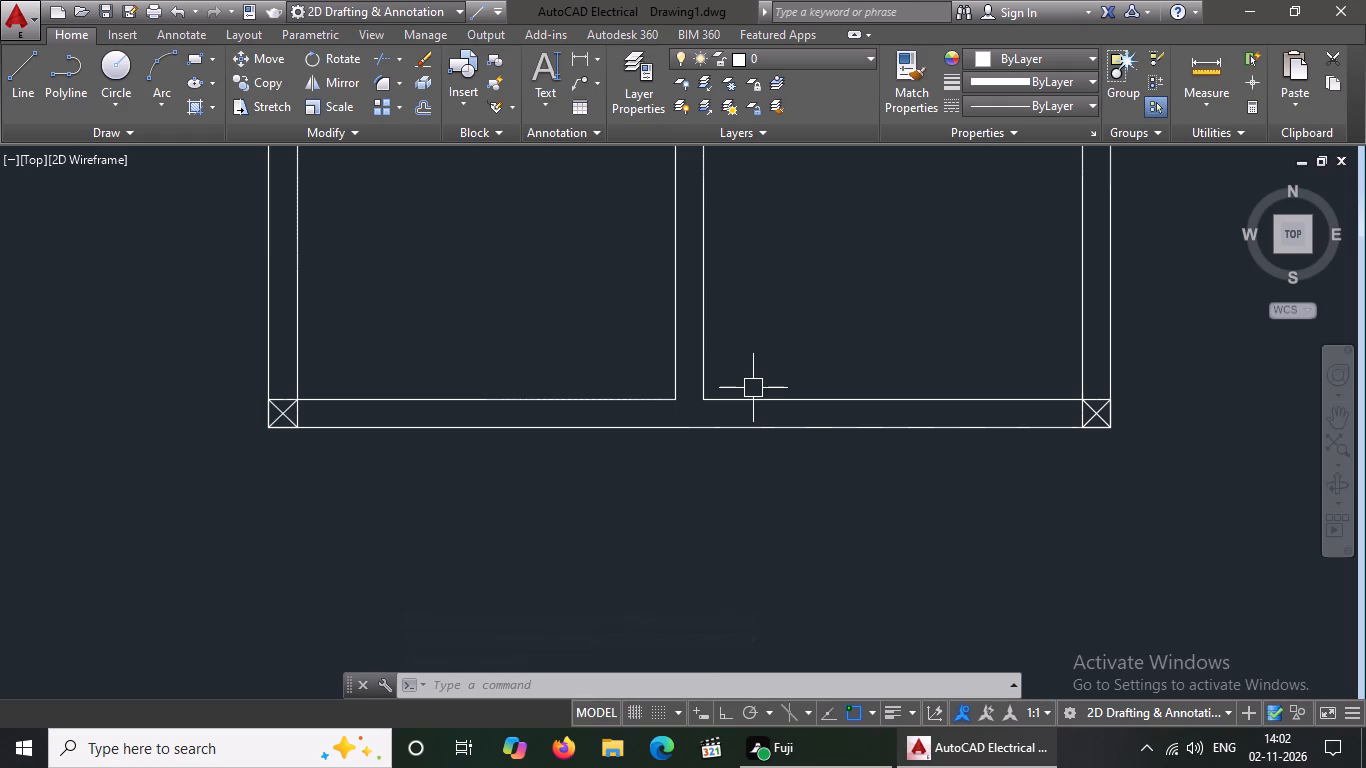
Trim the line segments crossing the junction of the central wall and the kitchen's bottom wall, including the short leftover stub.
scroll(653, 411, down, 3)
scroll(690, 324, up, 5)
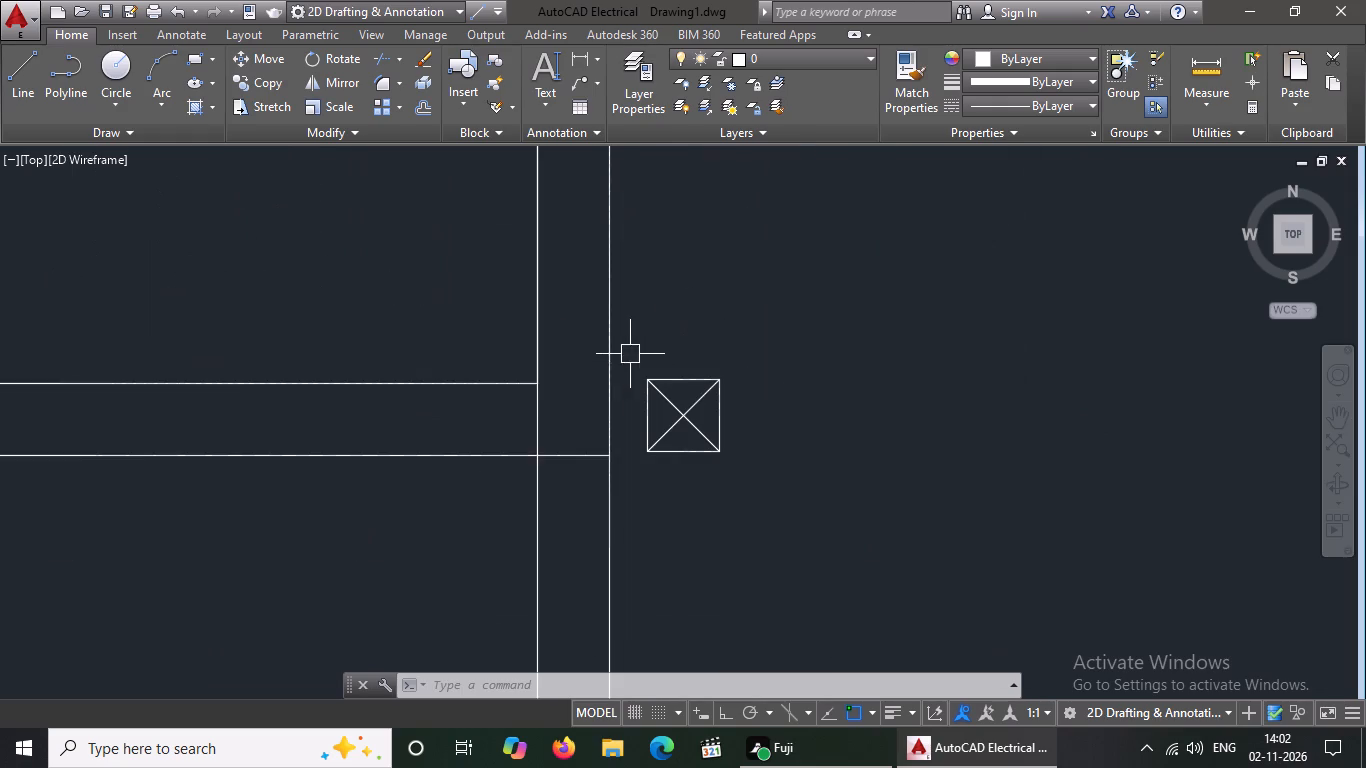
key(Escape)
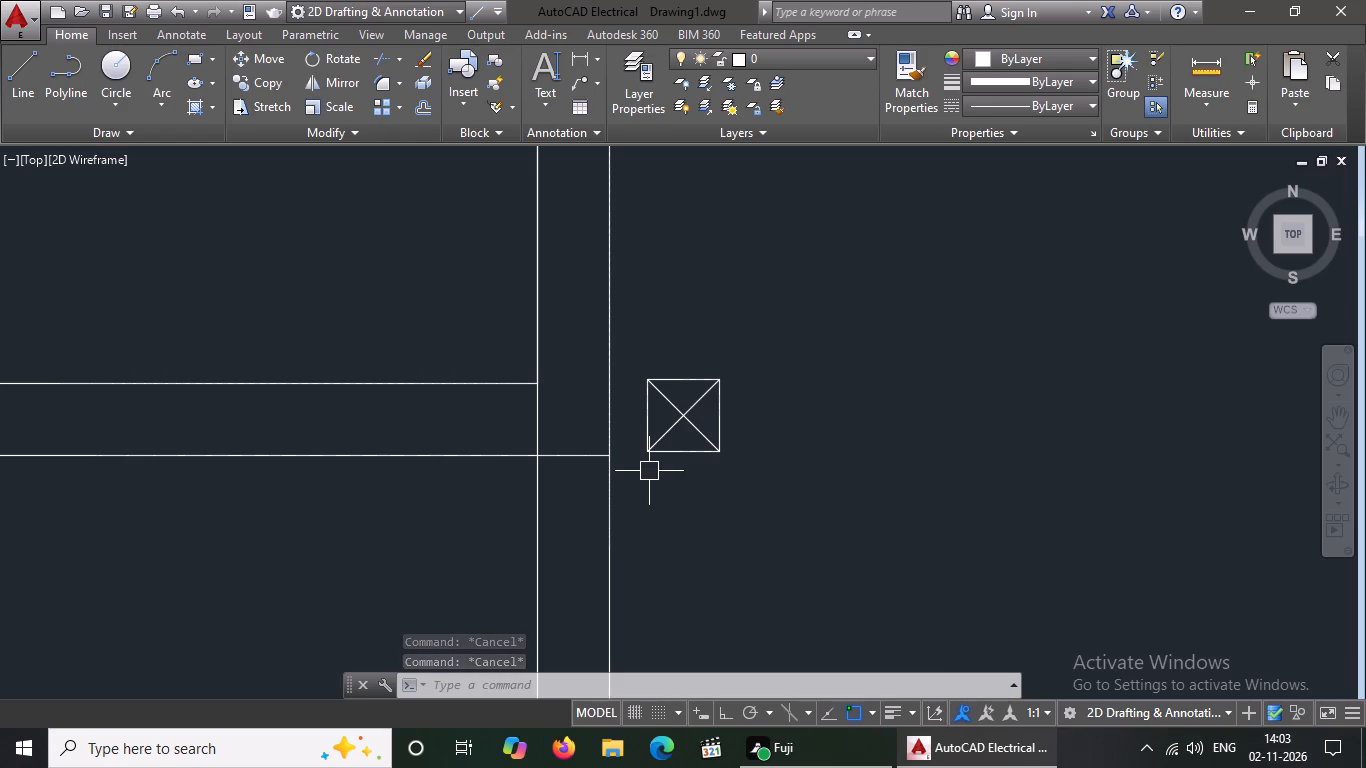
key(Escape)
text(TR)
key(space)
key(space)
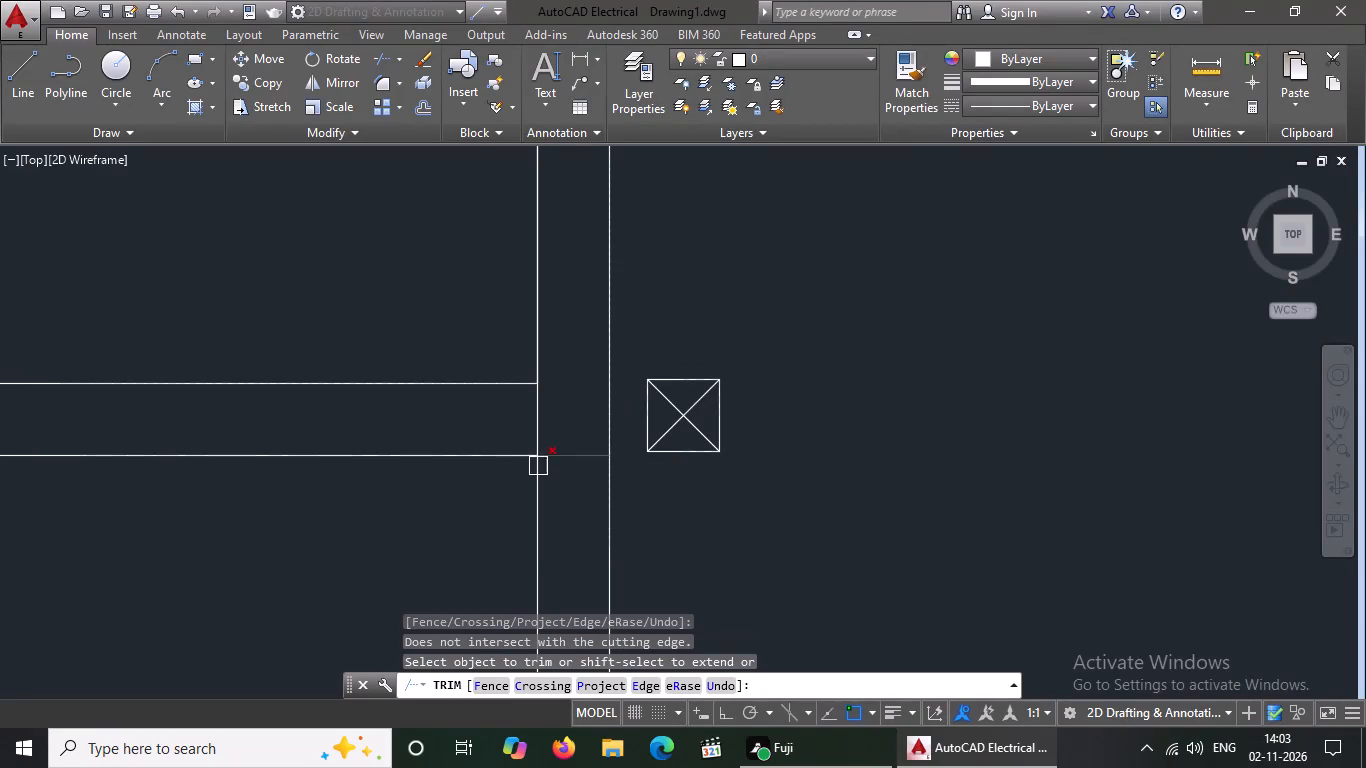
click(571, 453)
click(532, 426)
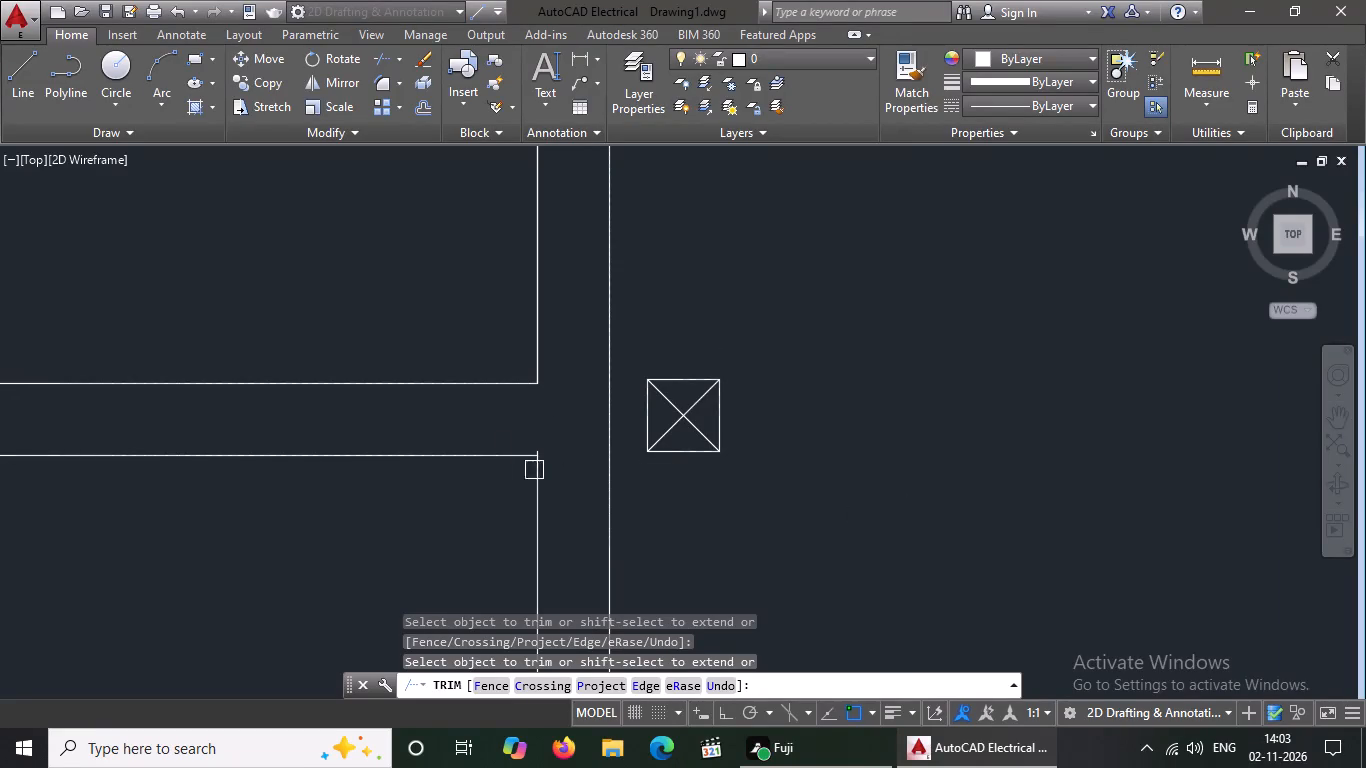
scroll(538, 443, up, 3)
click(523, 482)
scroll(882, 506, down, 3)
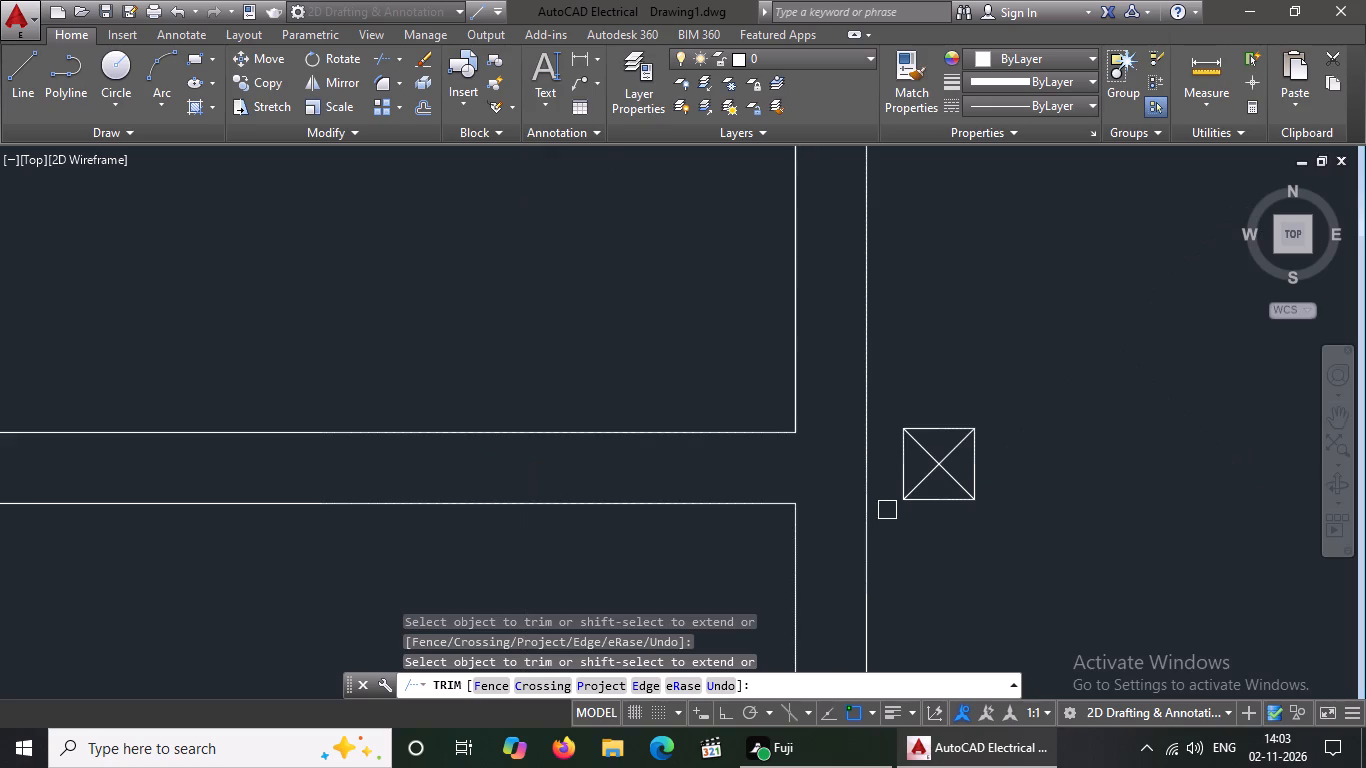
key(Escape)
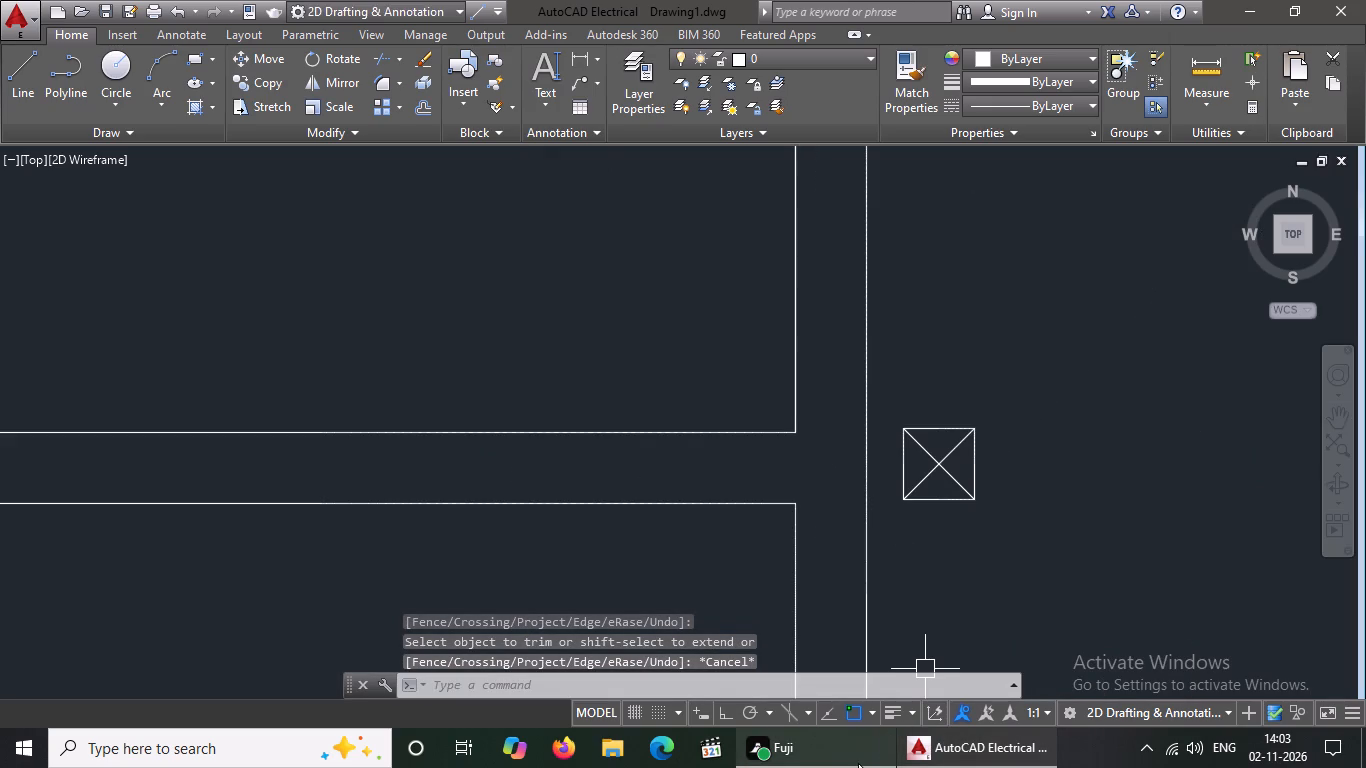
Move the crossed square by its upper-left corner onto the junction of the central wall and the kitchen's bottom wall.
click(896, 392)
click(1011, 564)
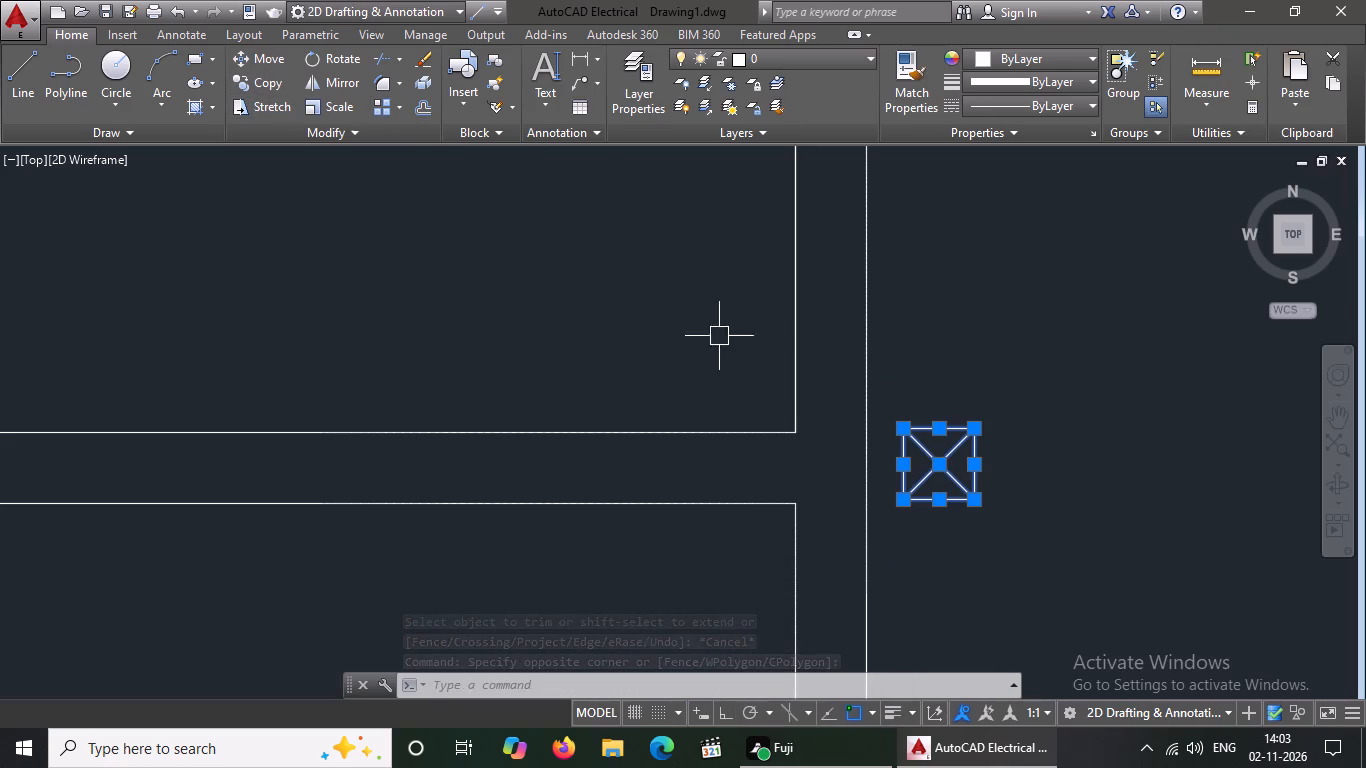
click(255, 56)
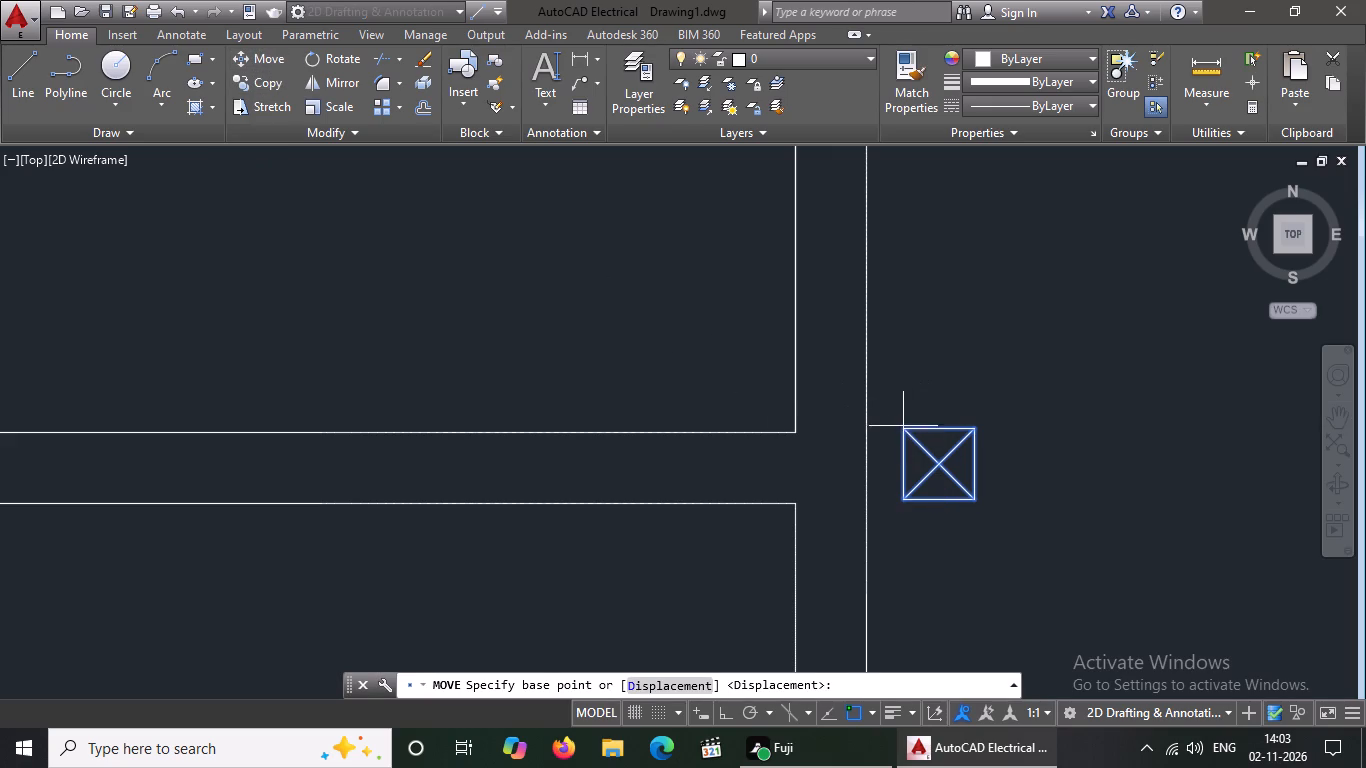
click(912, 430)
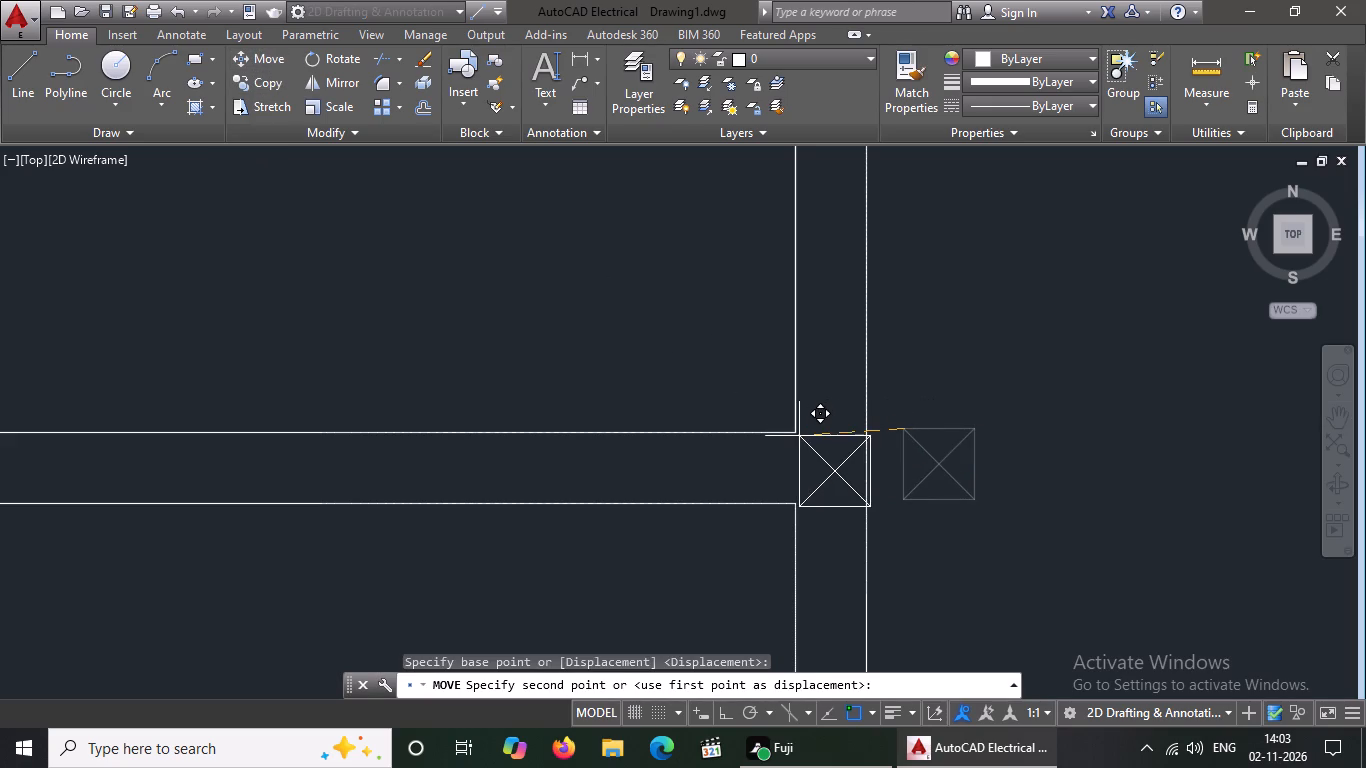
click(794, 431)
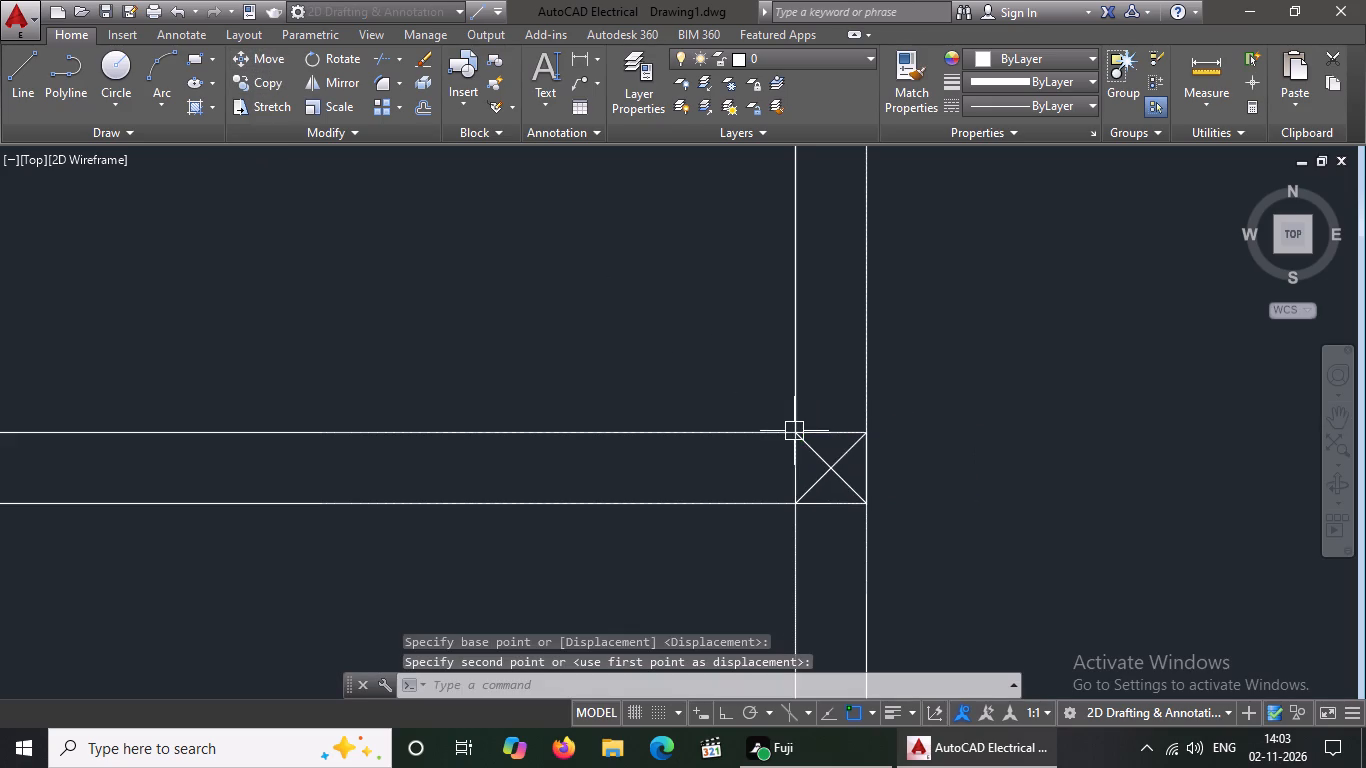
Copy the crossed square from the kitchen's bottom wall junction to where the central wall meets the plan's bottom wall.
click(754, 402)
click(926, 529)
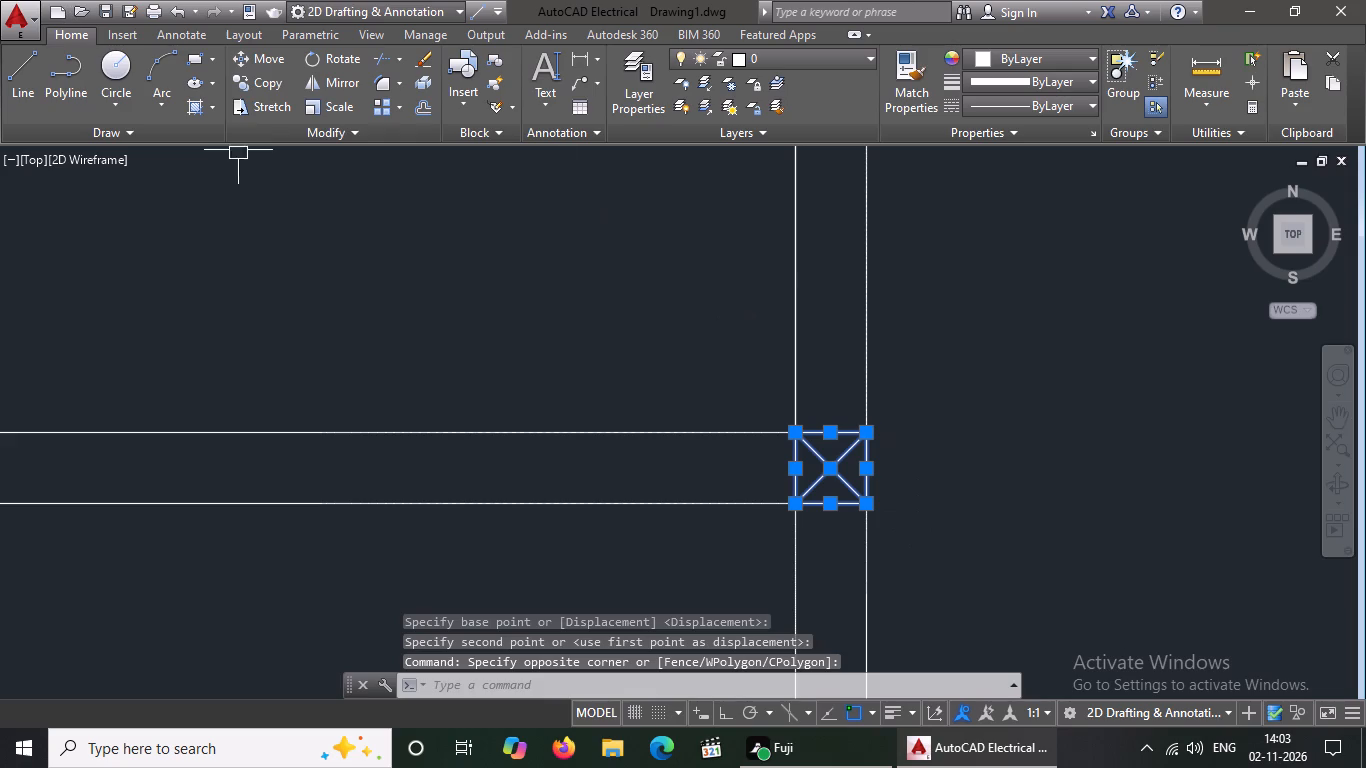
click(255, 80)
scroll(796, 484, down, 4)
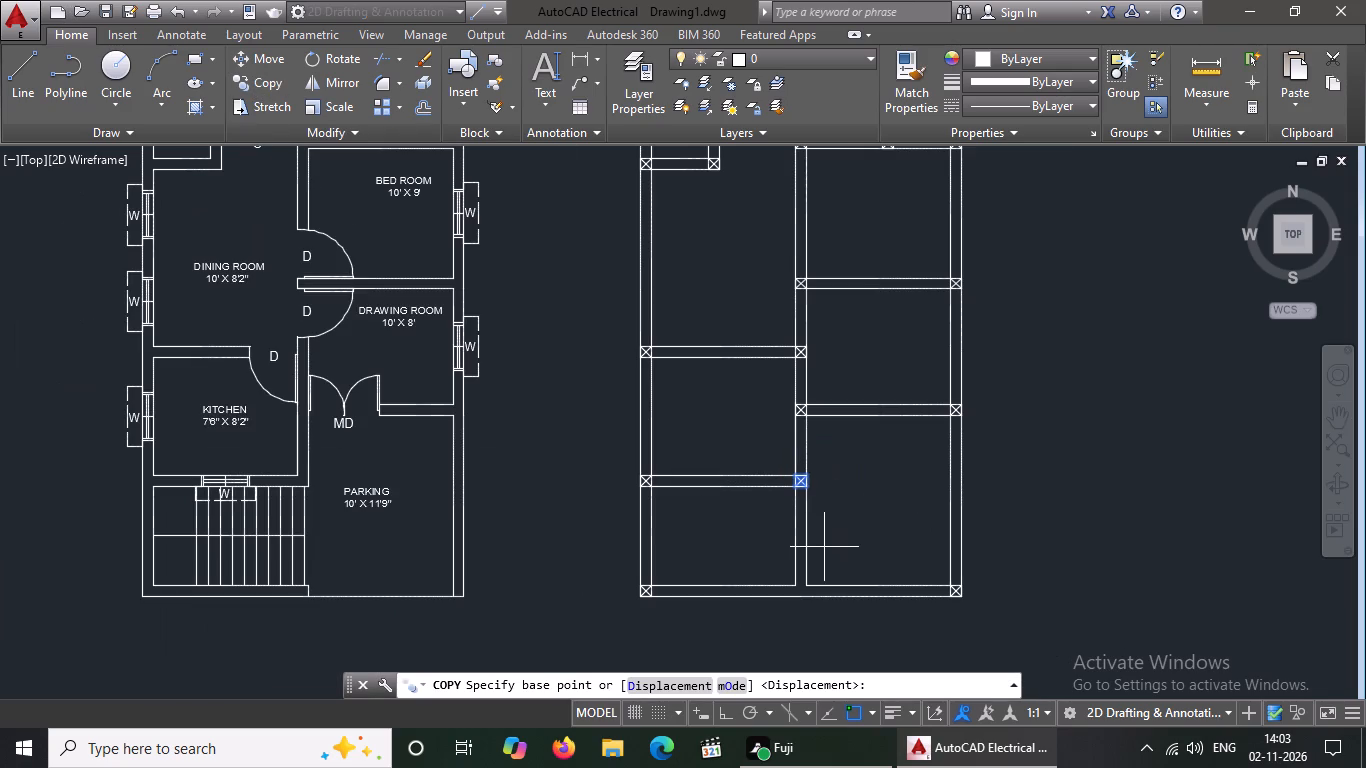
scroll(776, 462, up, 2)
click(821, 500)
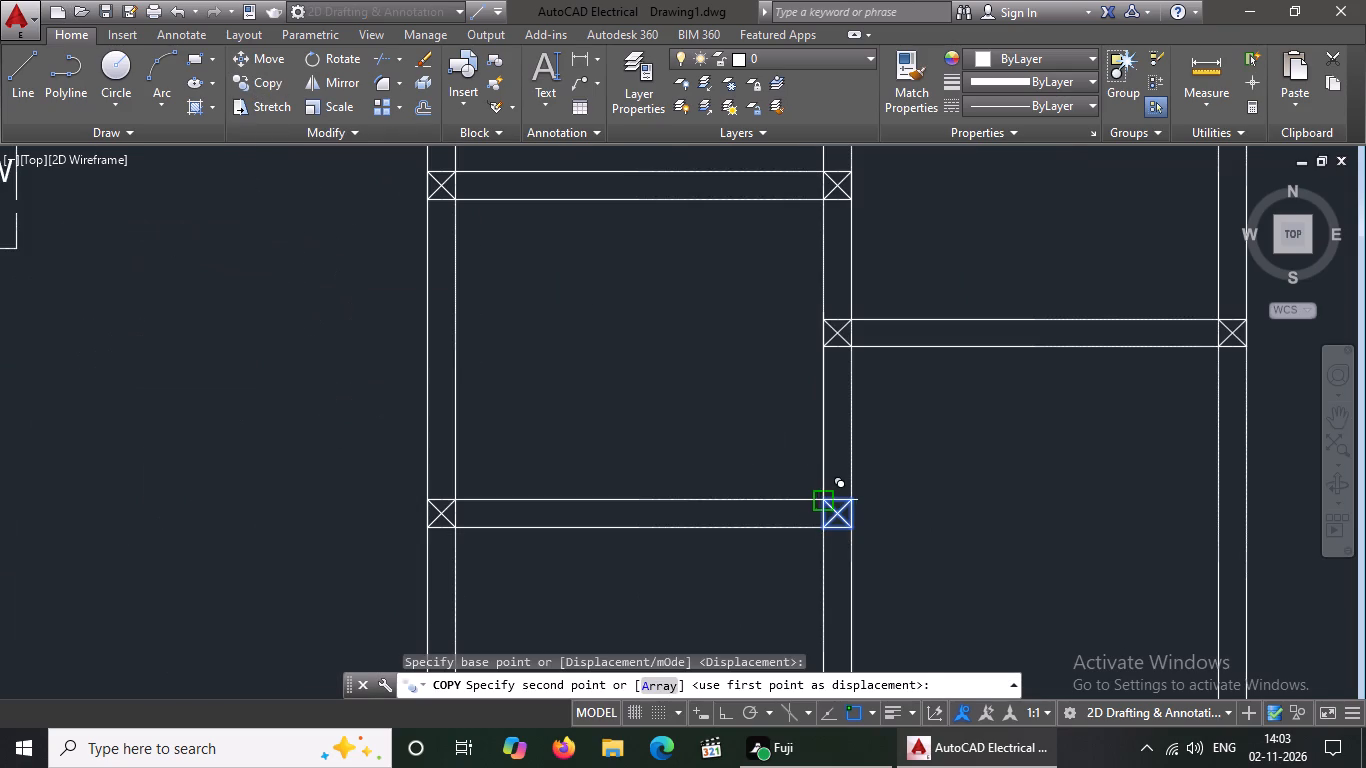
scroll(810, 461, down, 3)
scroll(818, 554, up, 3)
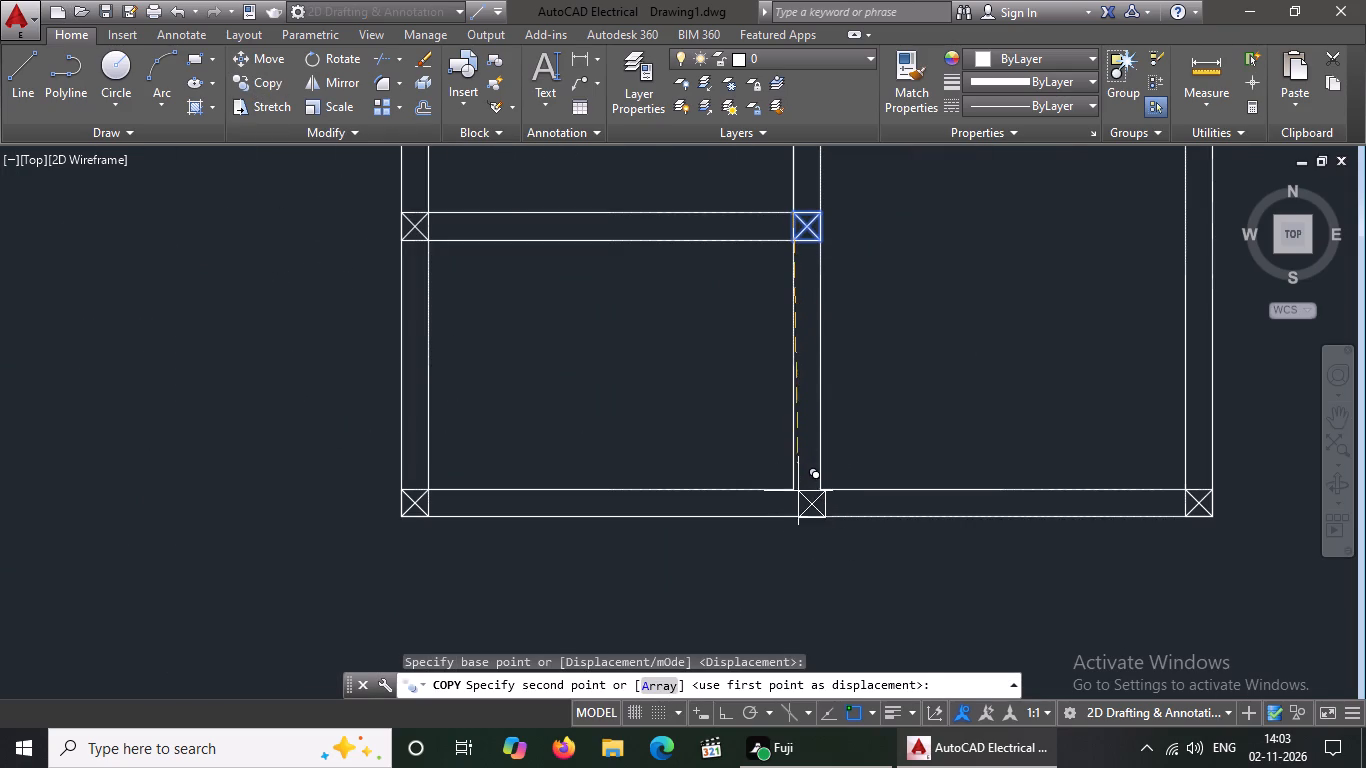
scroll(791, 487, up, 2)
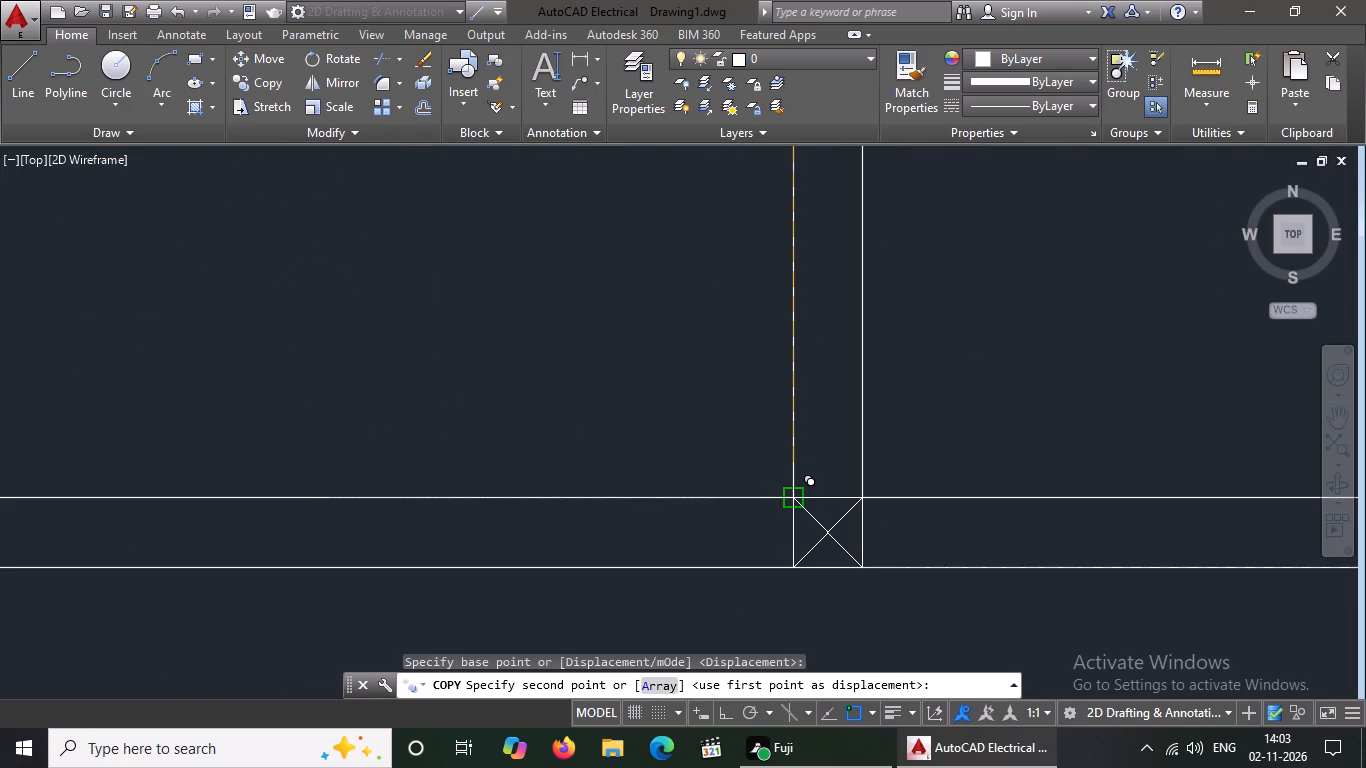
click(794, 498)
scroll(763, 449, down, 4)
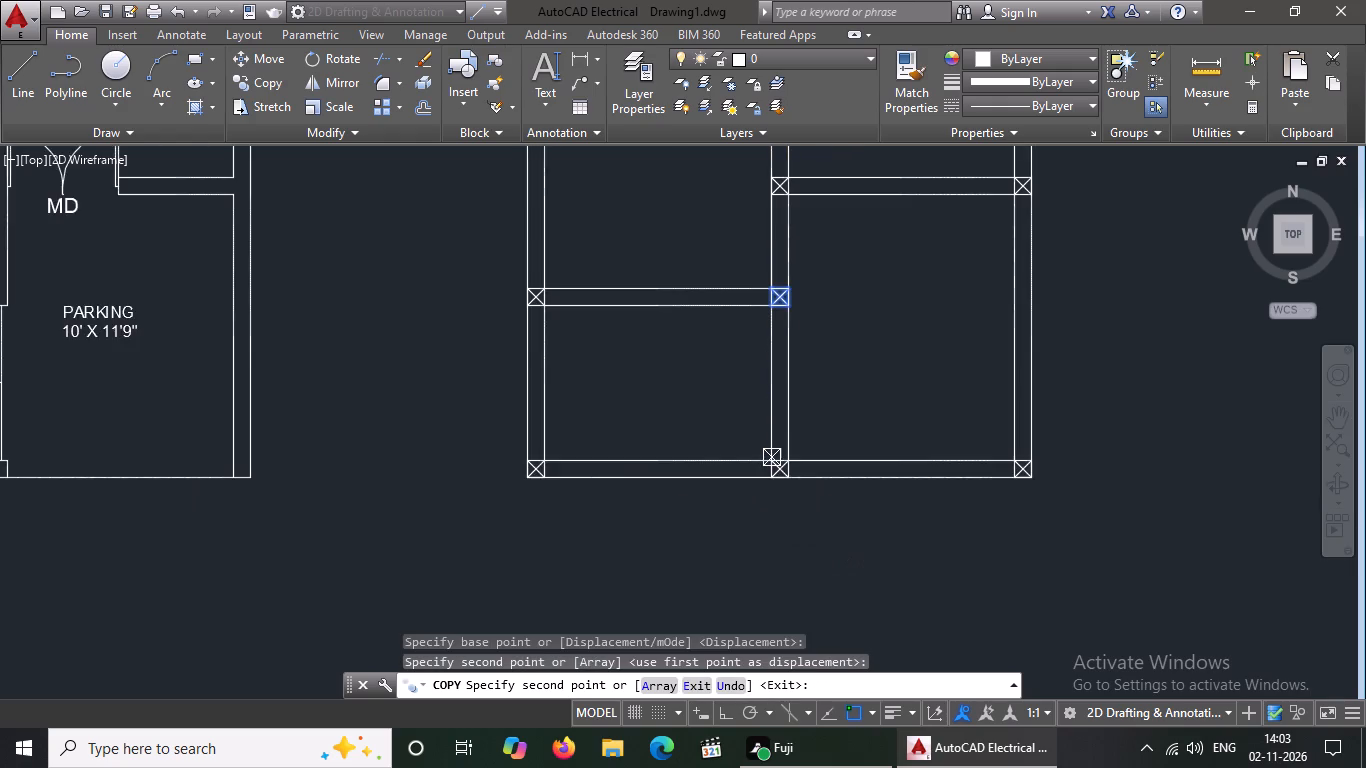
key(Escape)
scroll(789, 424, down, 3)
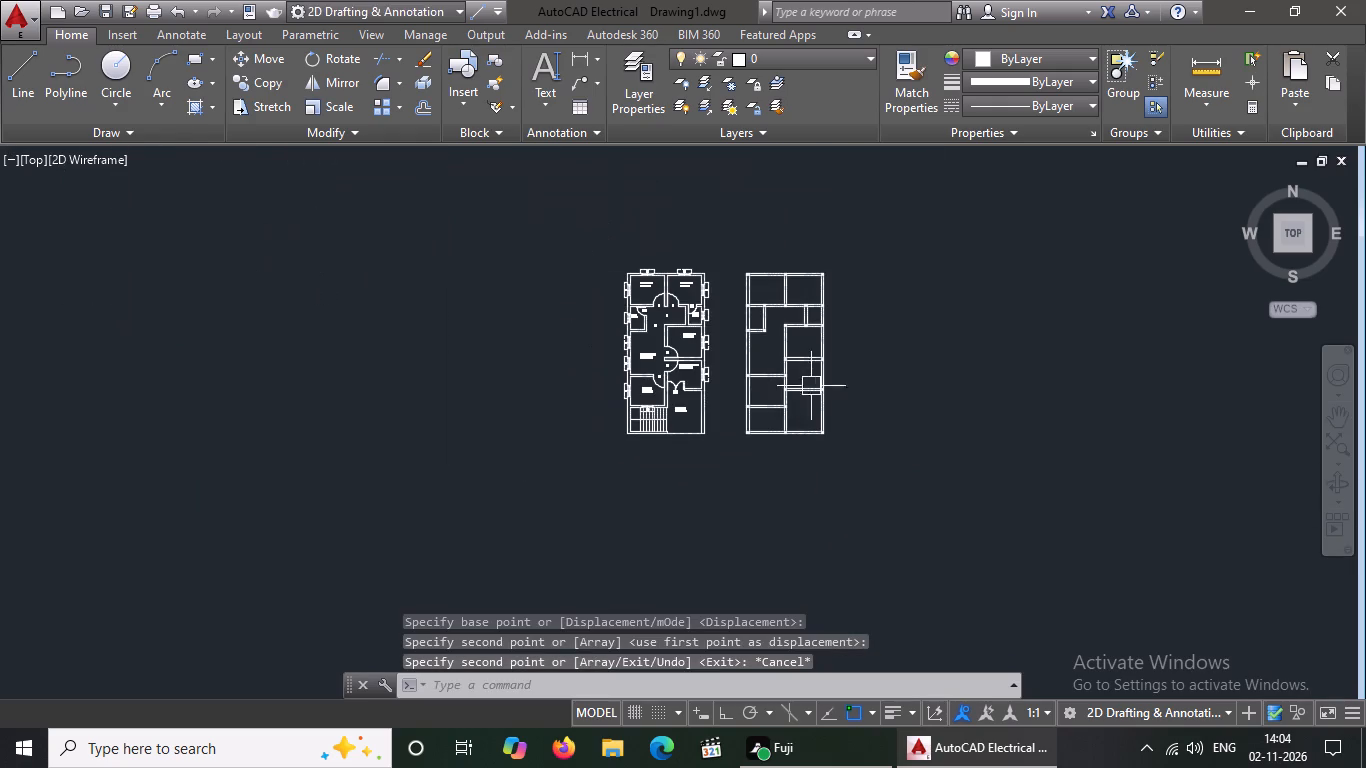
With Ortho turned on, draw a centre line along the plan copy's top wall through the centres of its three crossed squares.
scroll(811, 271, up, 5)
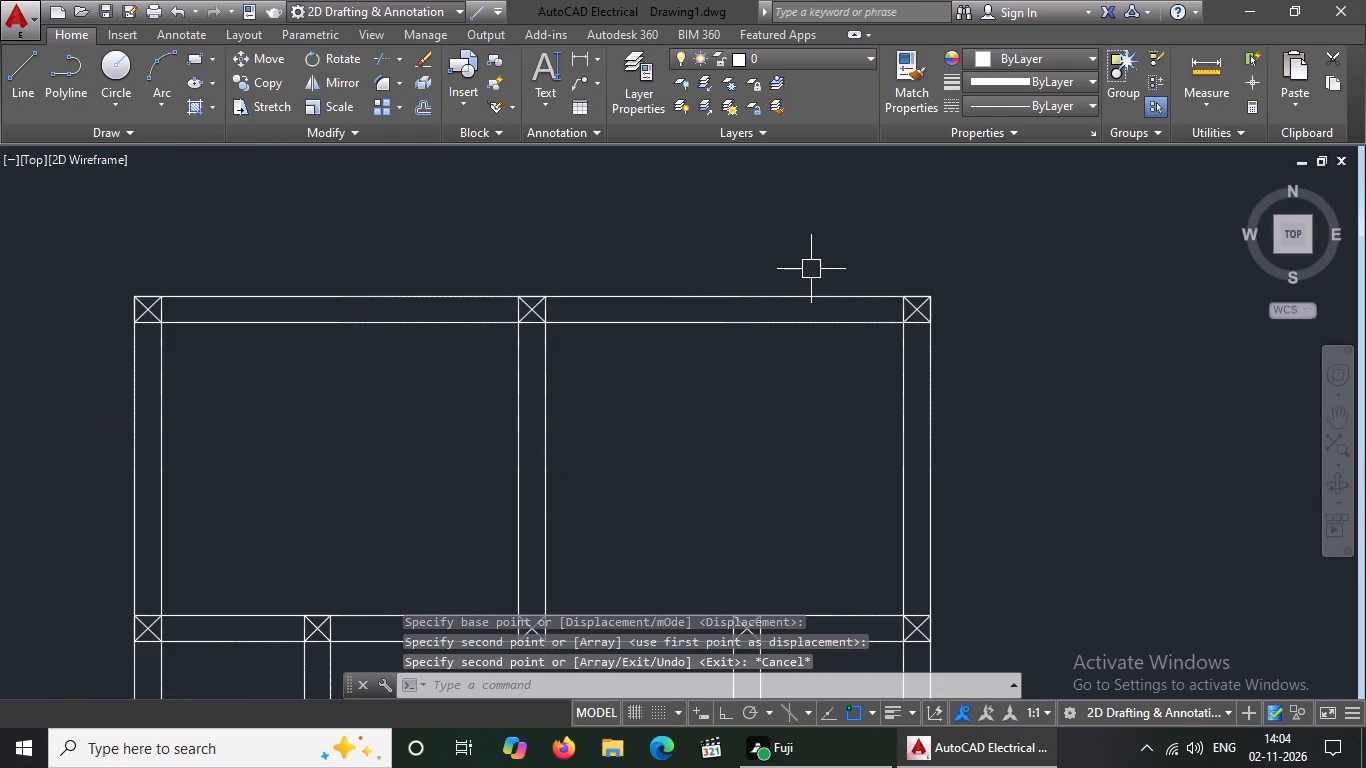
key(l)
key(Return)
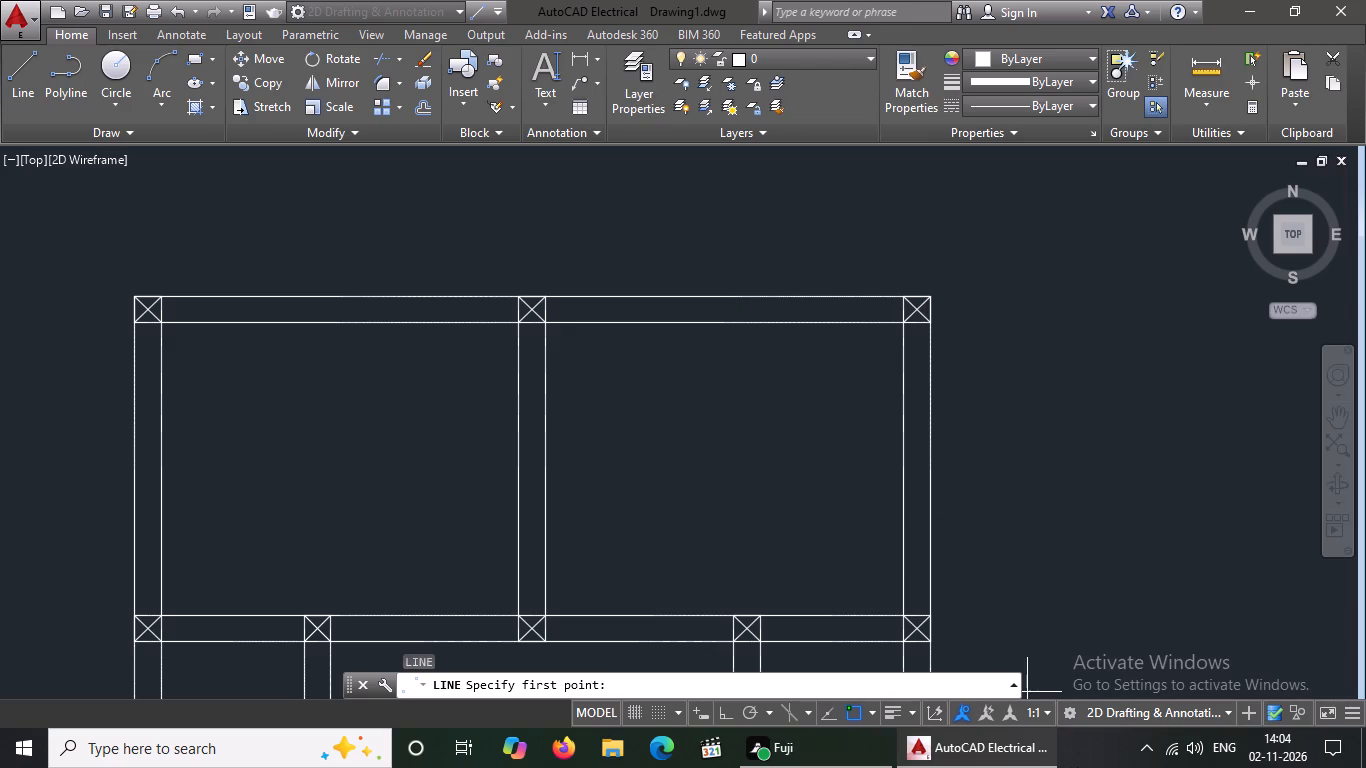
scroll(158, 319, up, 2)
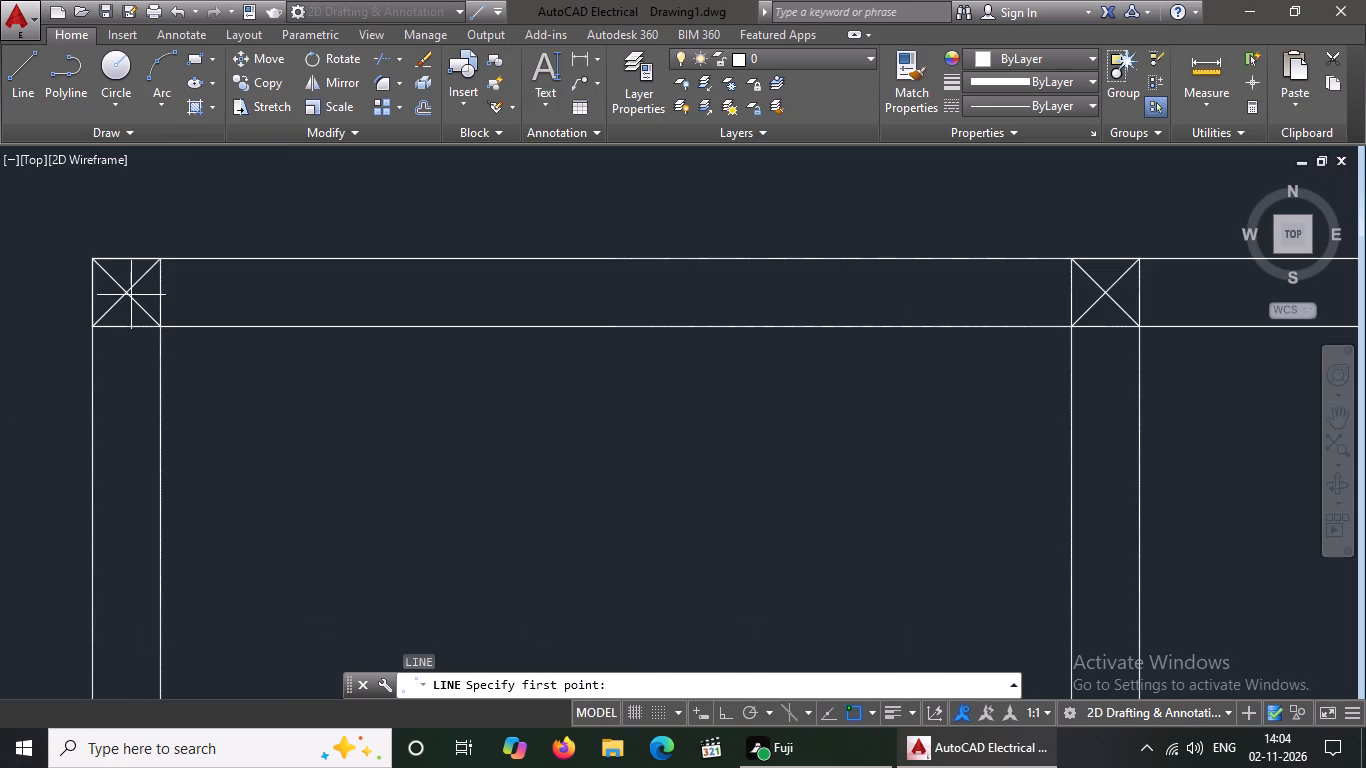
click(123, 292)
scroll(536, 278, down, 1)
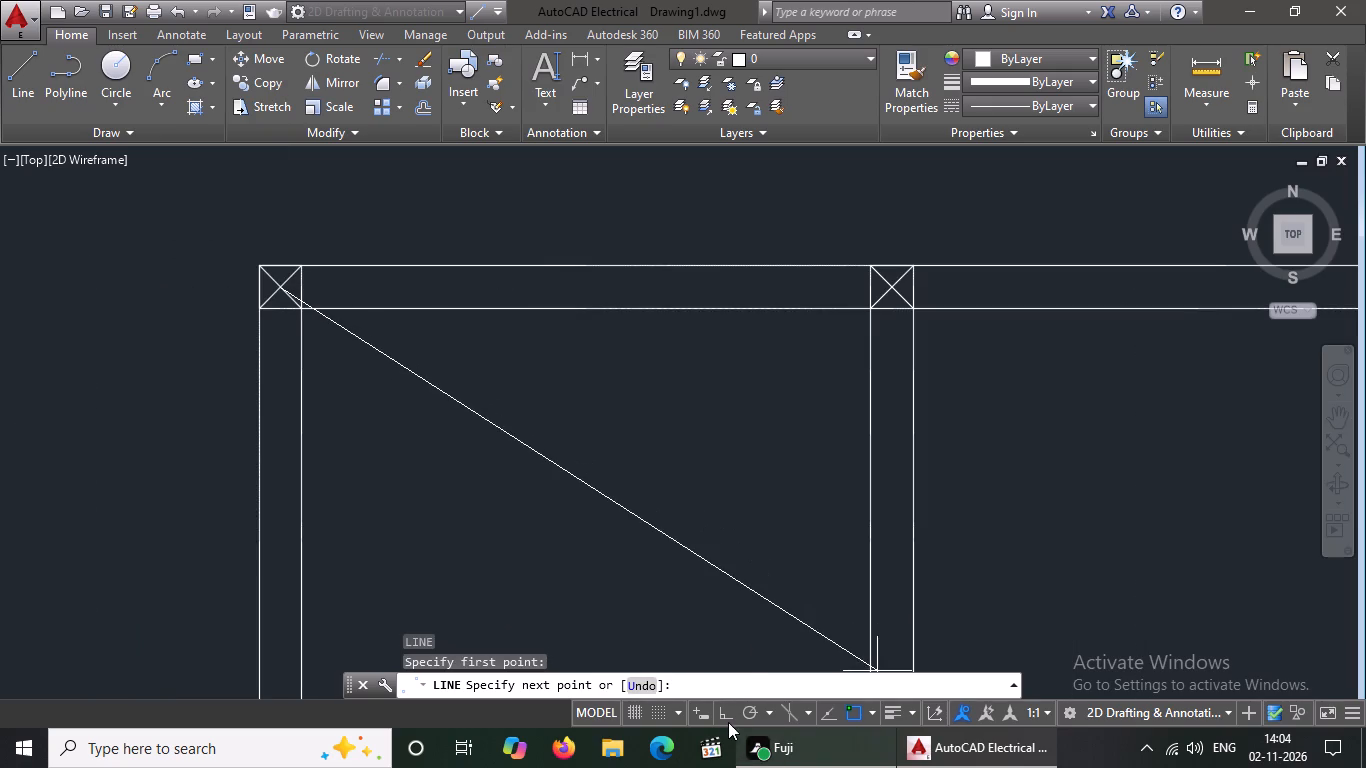
click(727, 715)
click(894, 288)
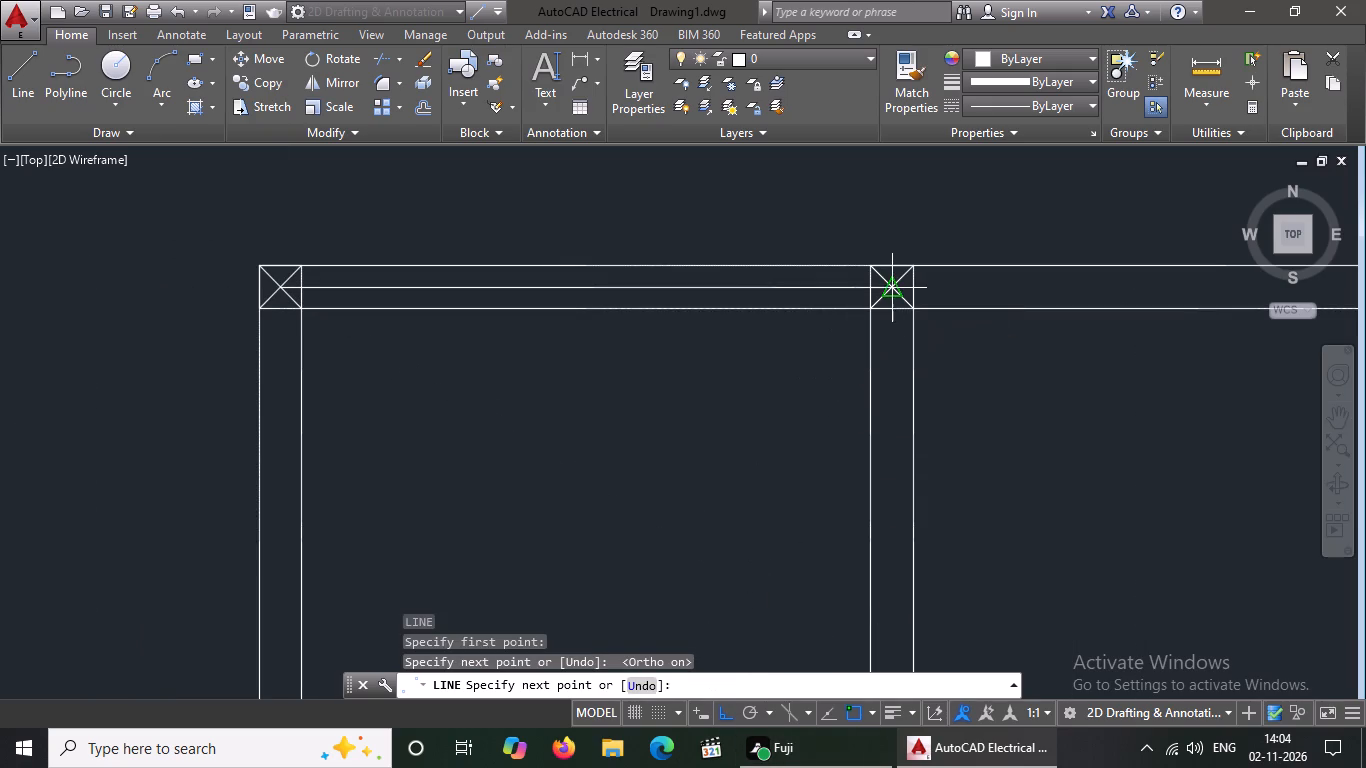
scroll(282, 301, down, 3)
scroll(598, 318, up, 3)
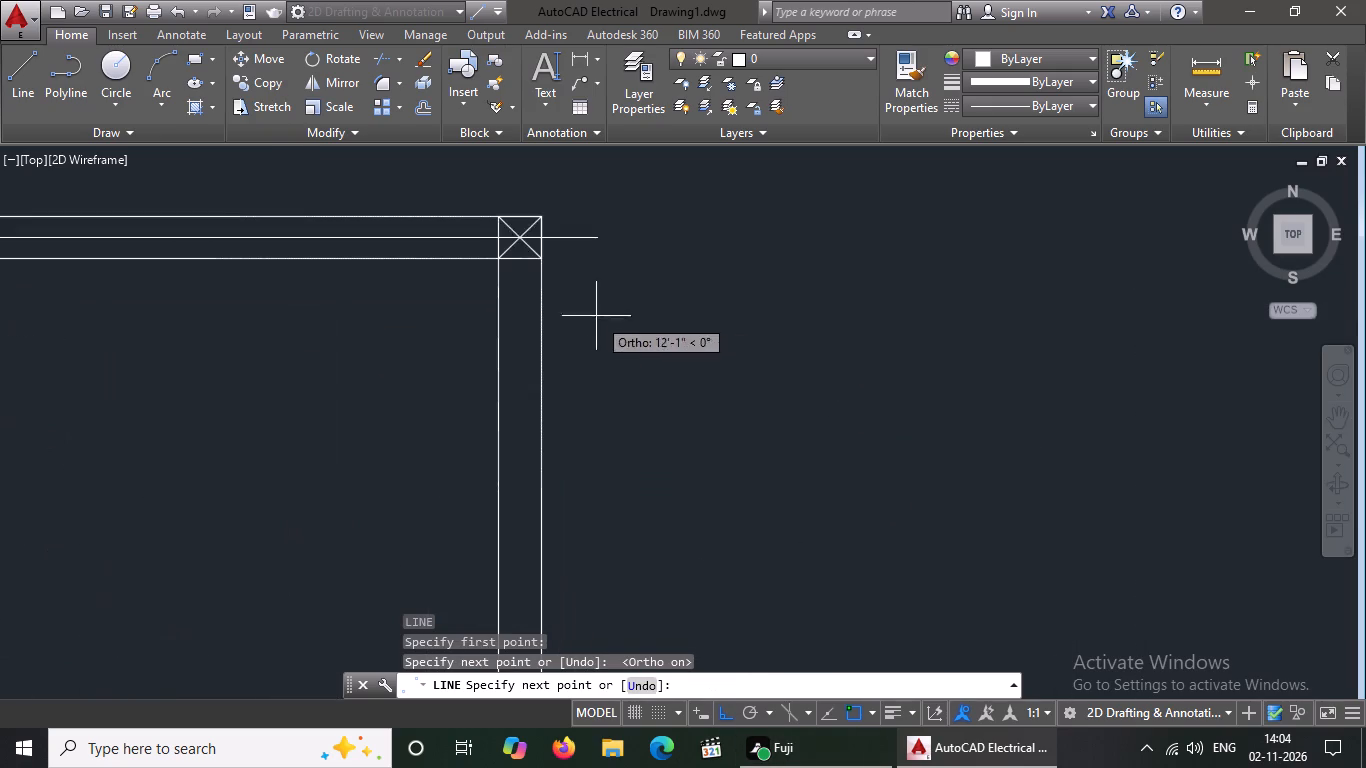
click(511, 241)
scroll(697, 233, down, 4)
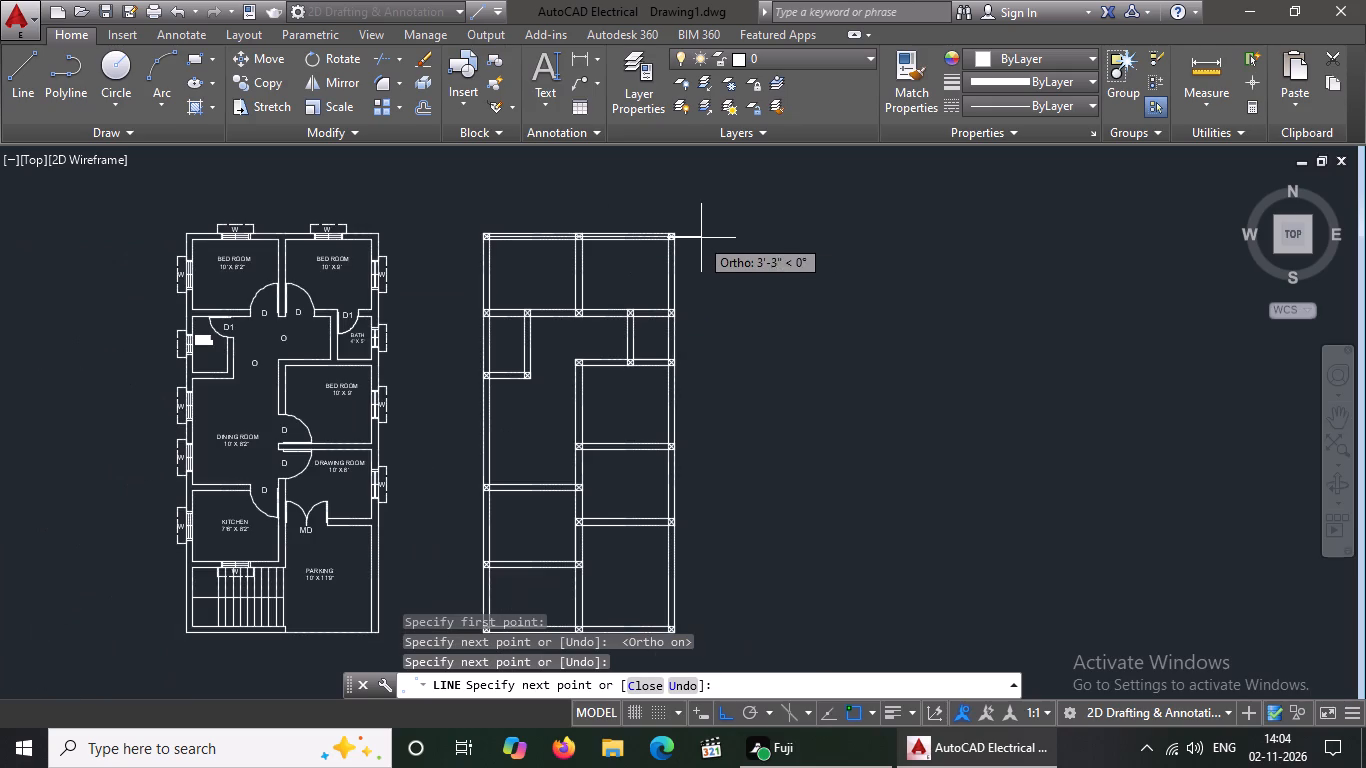
key(Escape)
Draw a centre line along the wall below the two top bedrooms, connecting the centres of its five crossed squares.
key(l)
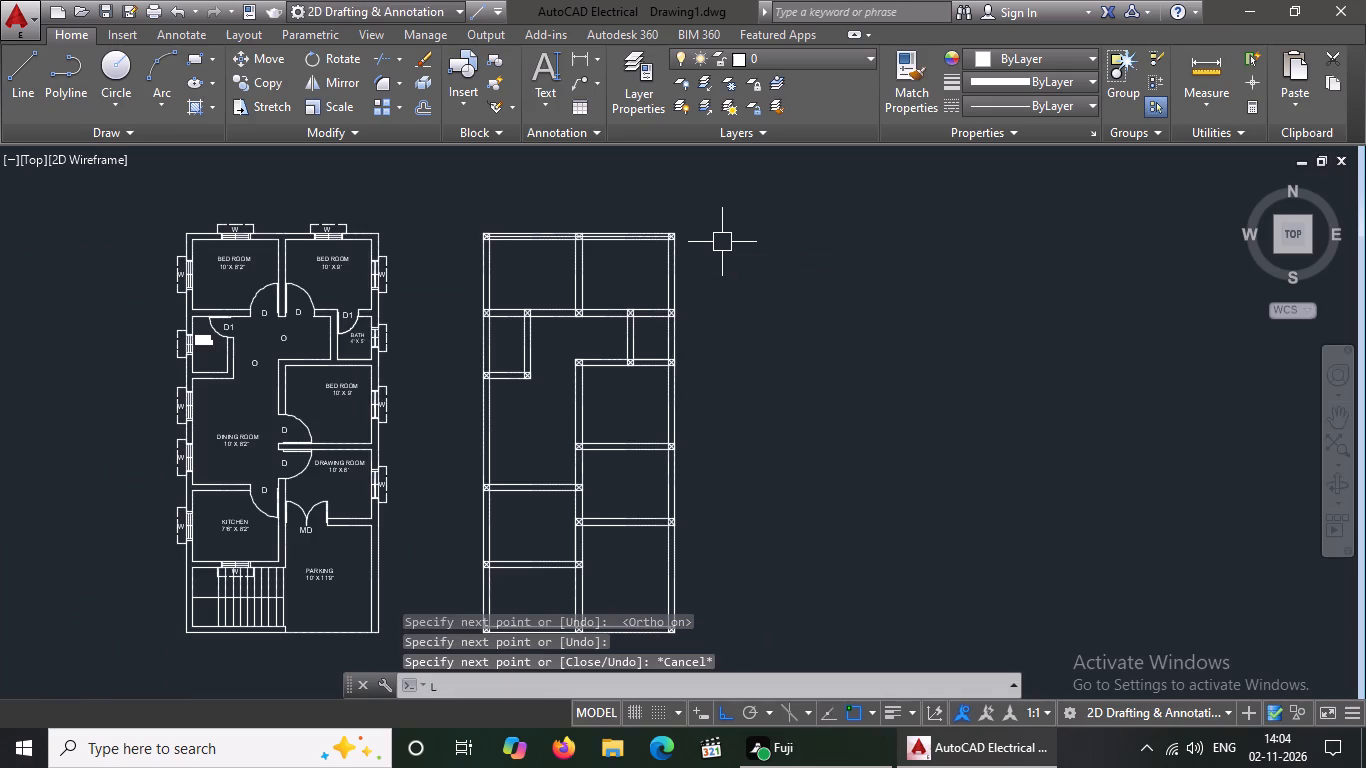
key(Return)
scroll(595, 300, up, 2)
scroll(335, 331, up, 3)
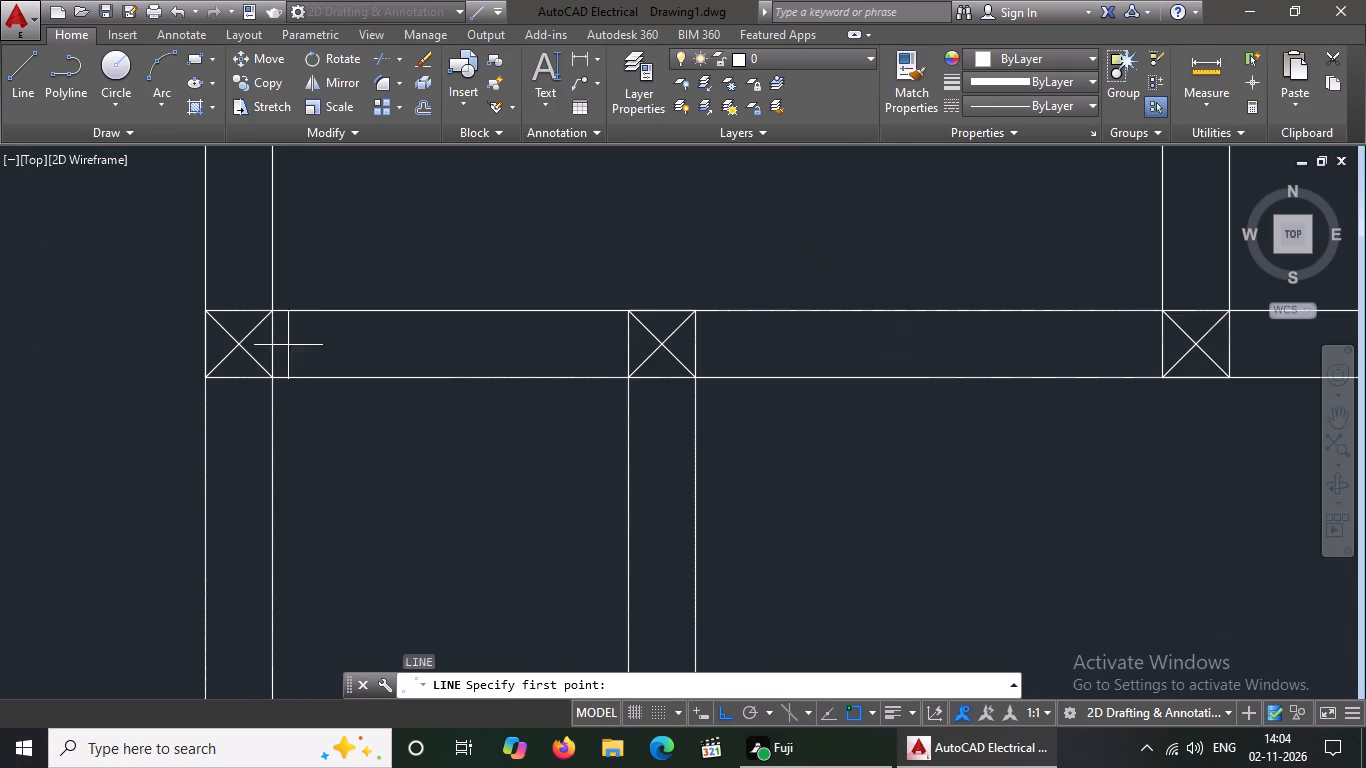
click(240, 345)
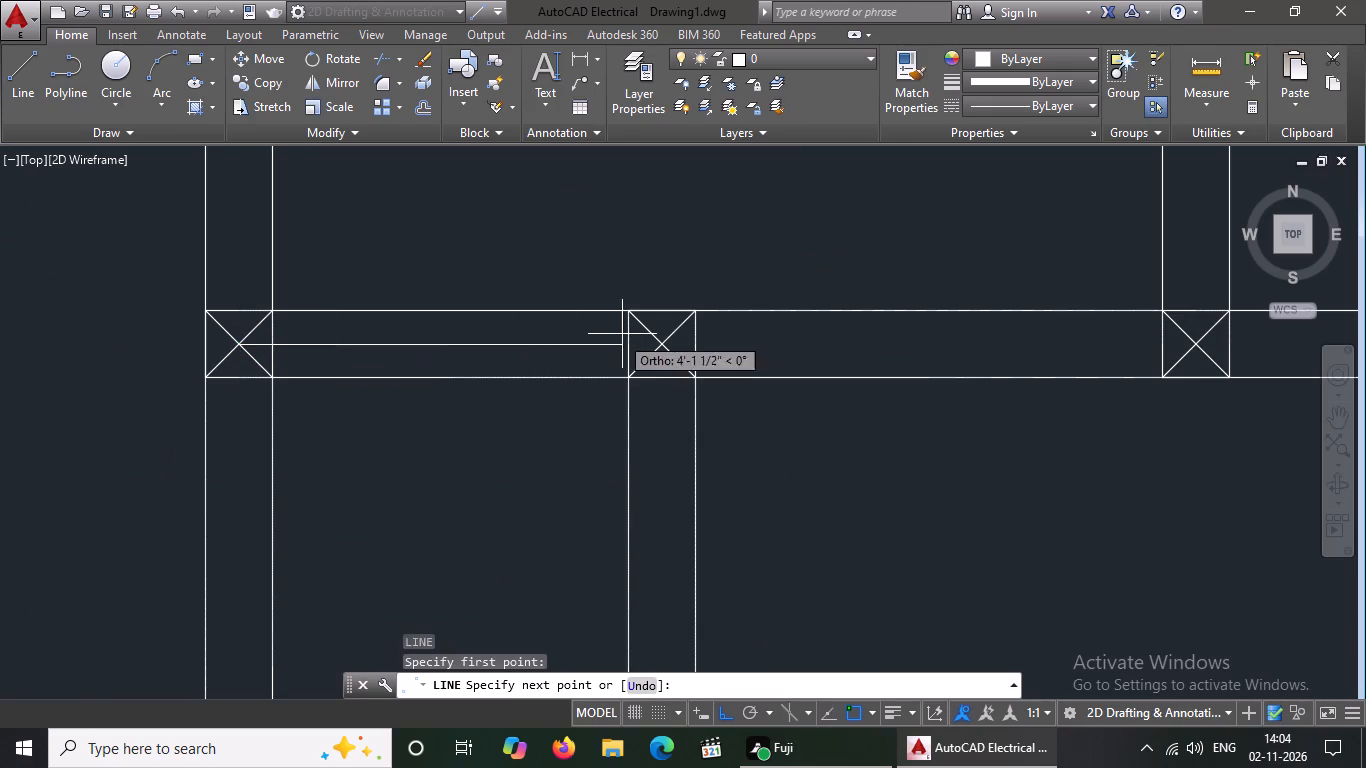
click(659, 345)
scroll(503, 342, down, 4)
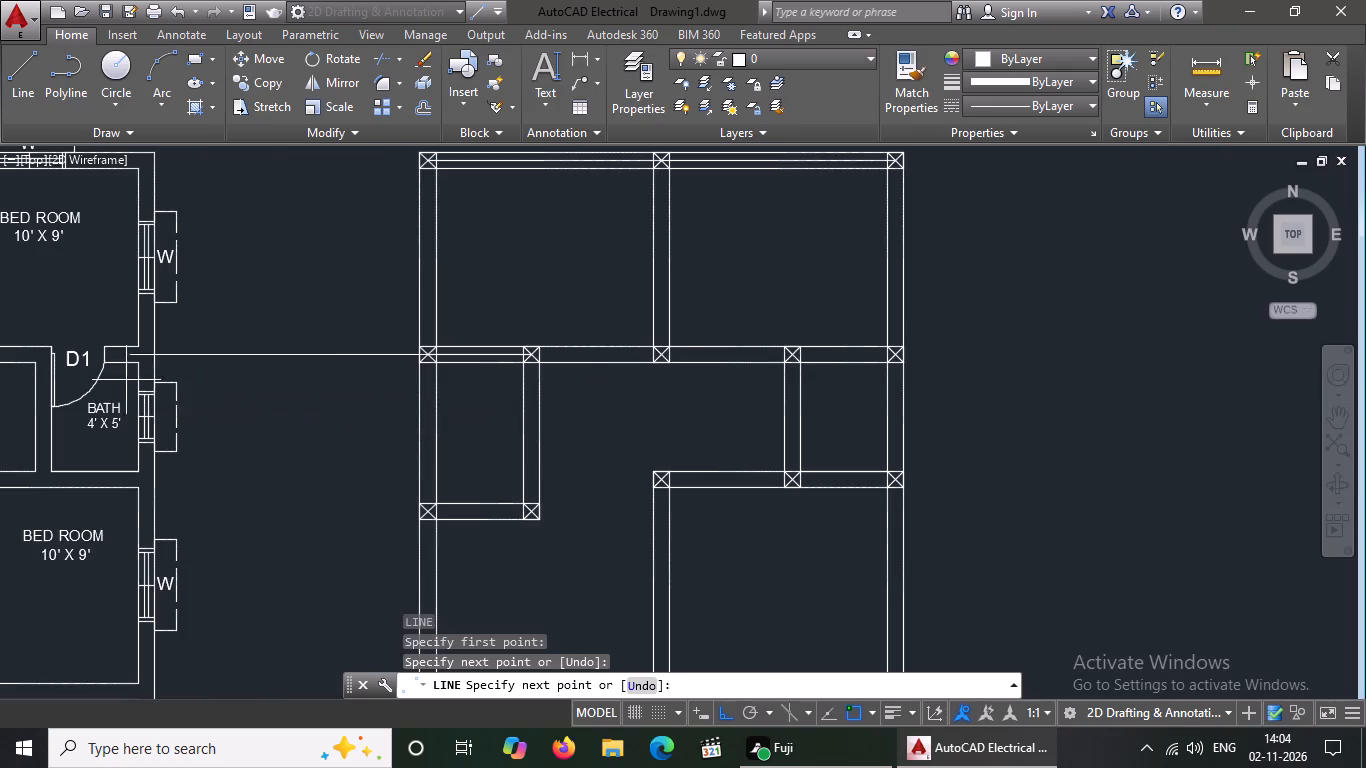
scroll(674, 353, up, 3)
click(614, 357)
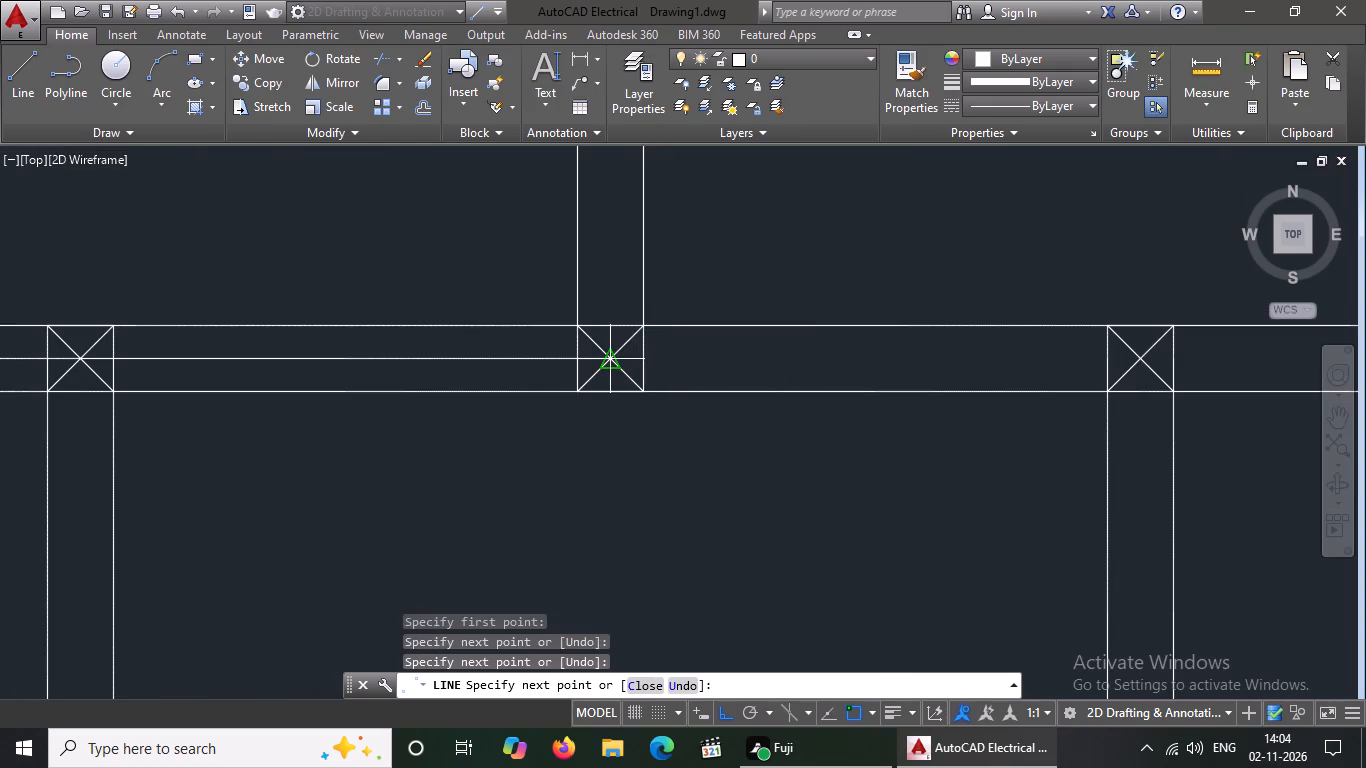
scroll(782, 340, down, 4)
scroll(848, 338, up, 3)
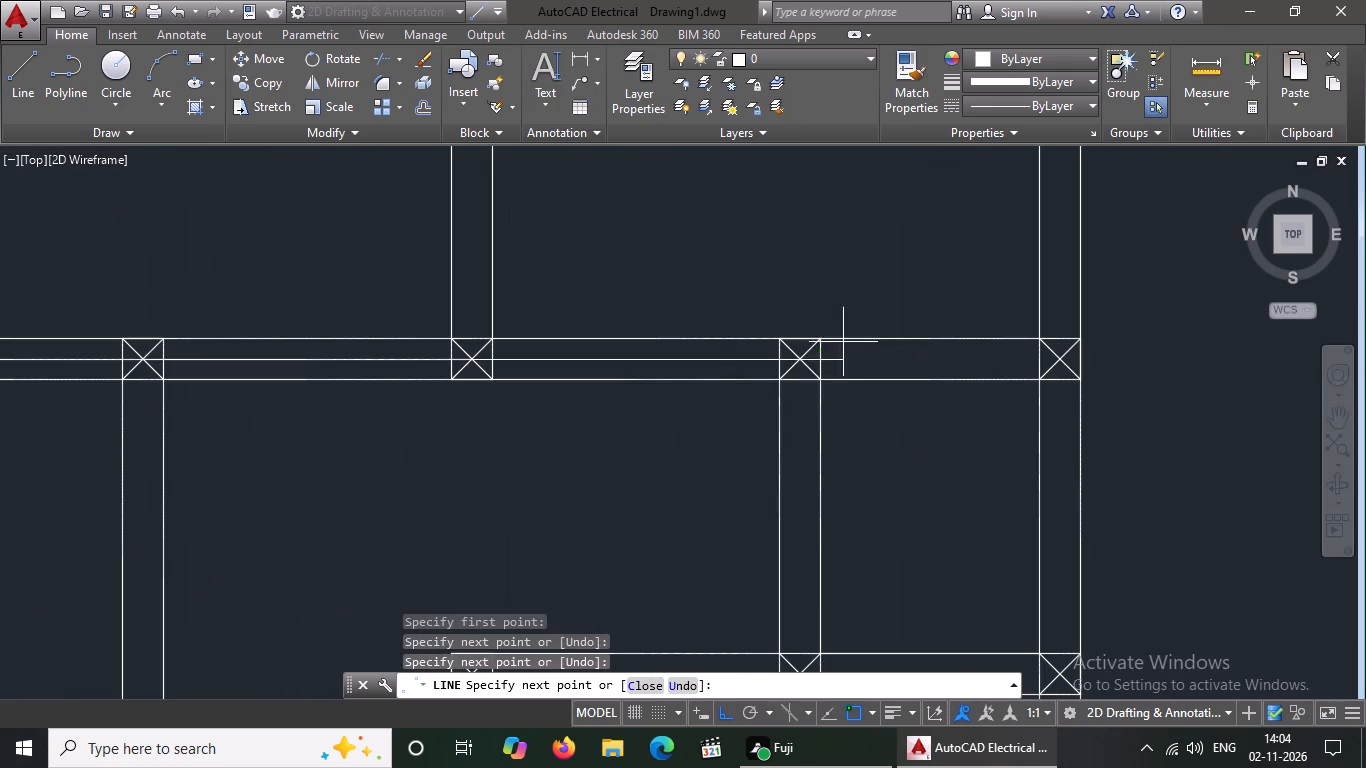
click(793, 361)
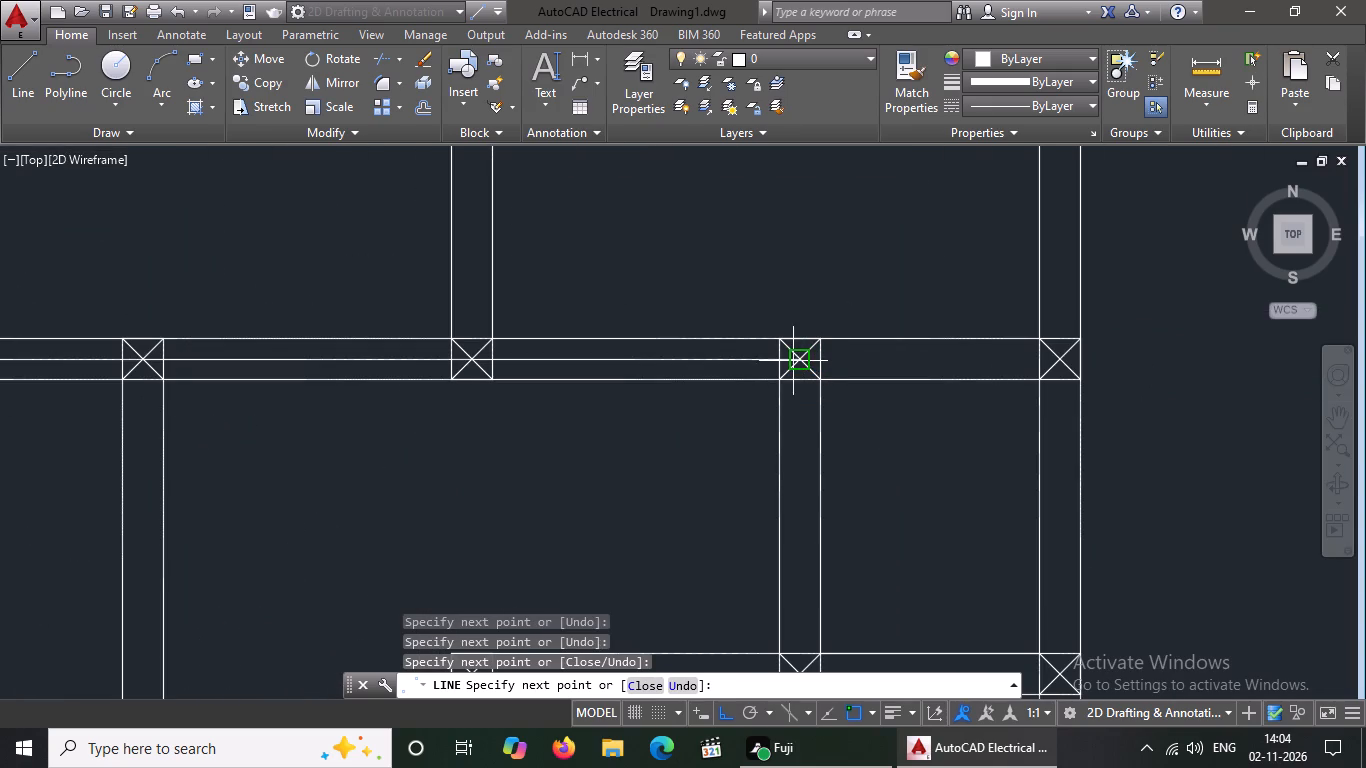
click(1059, 361)
scroll(1005, 359, down, 4)
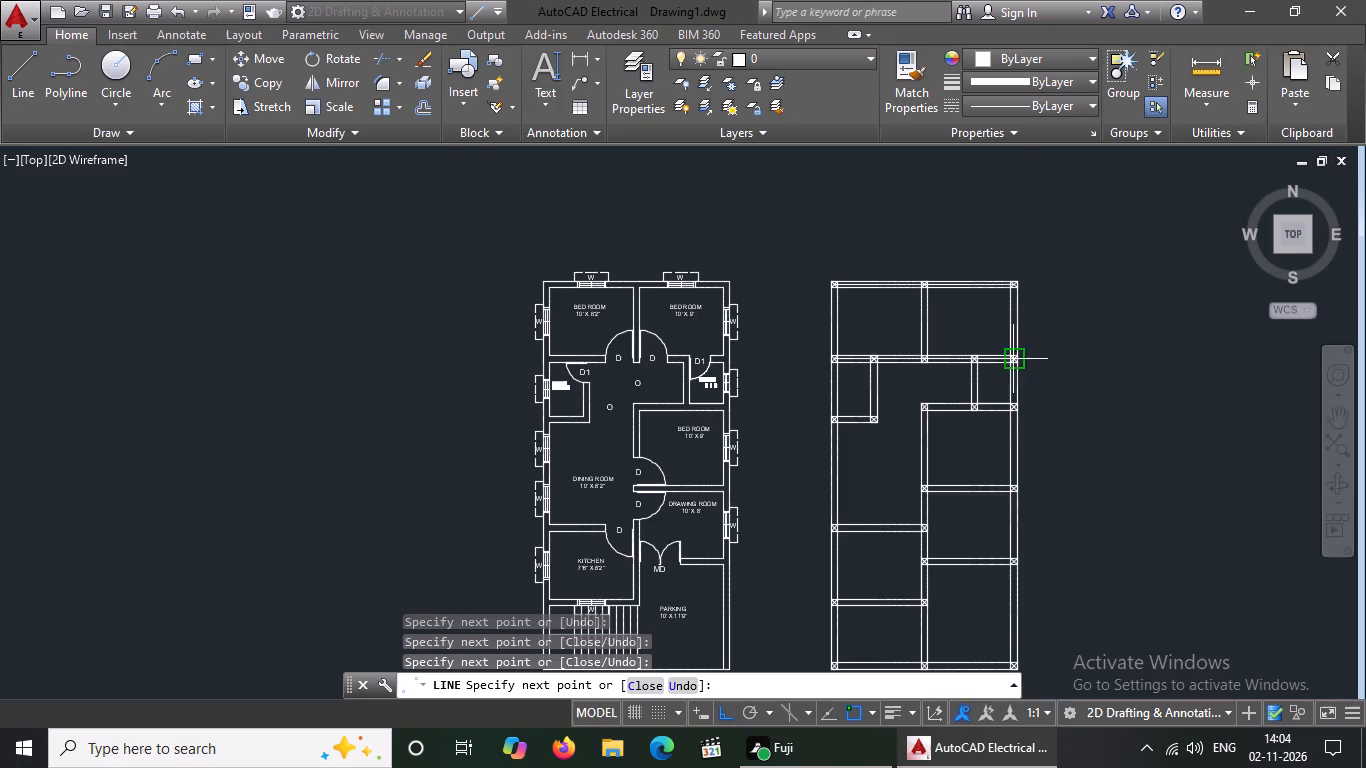
key(Escape)
Draw a centre line along the left bath's bottom wall between the centres of its two crossed squares.
key(l)
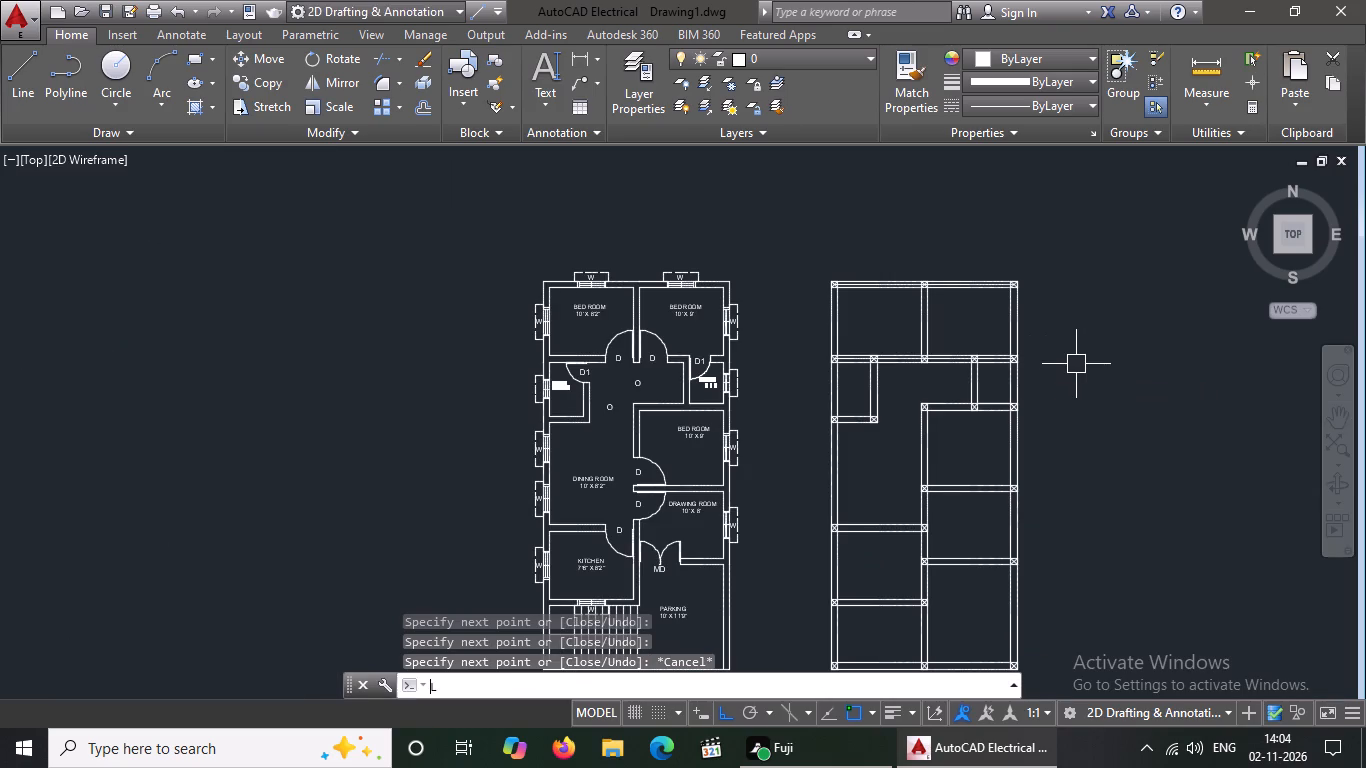
key(Return)
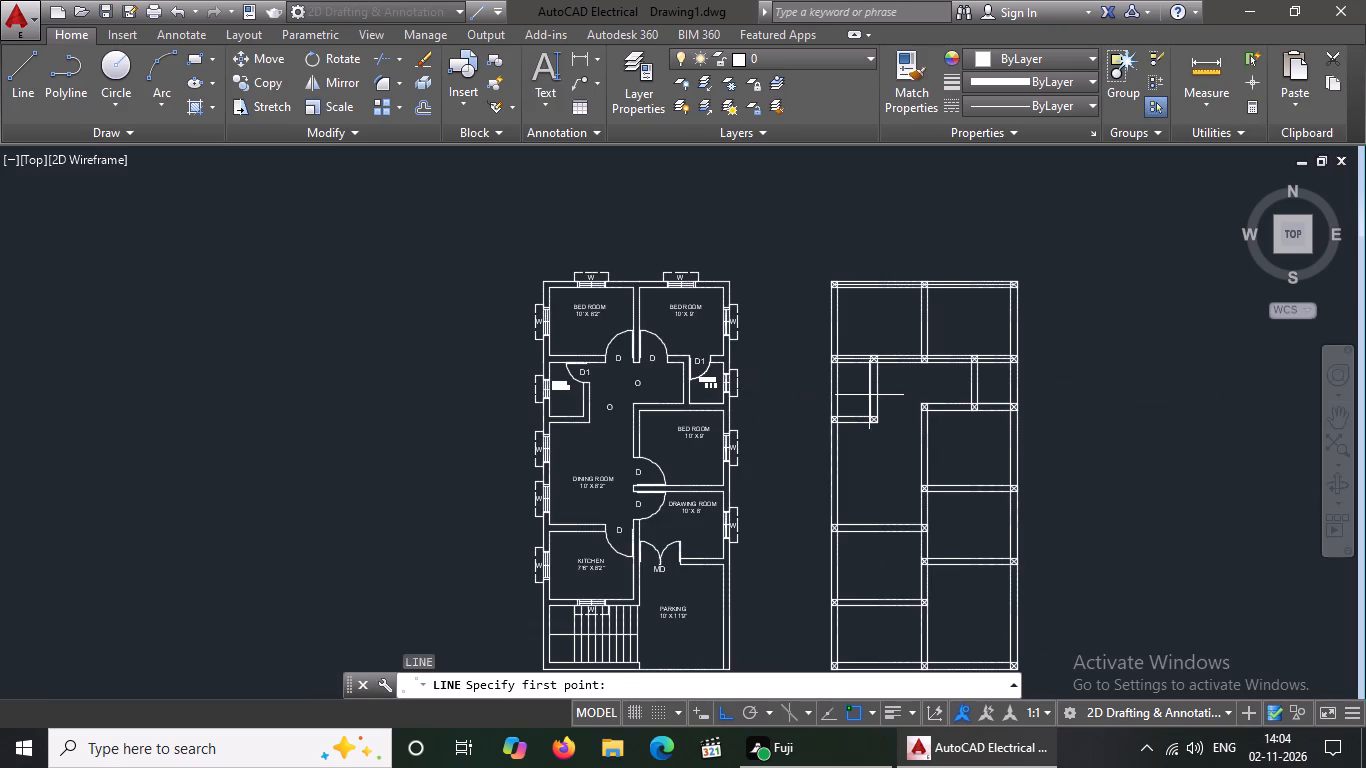
scroll(915, 429, up, 2)
scroll(801, 410, up, 3)
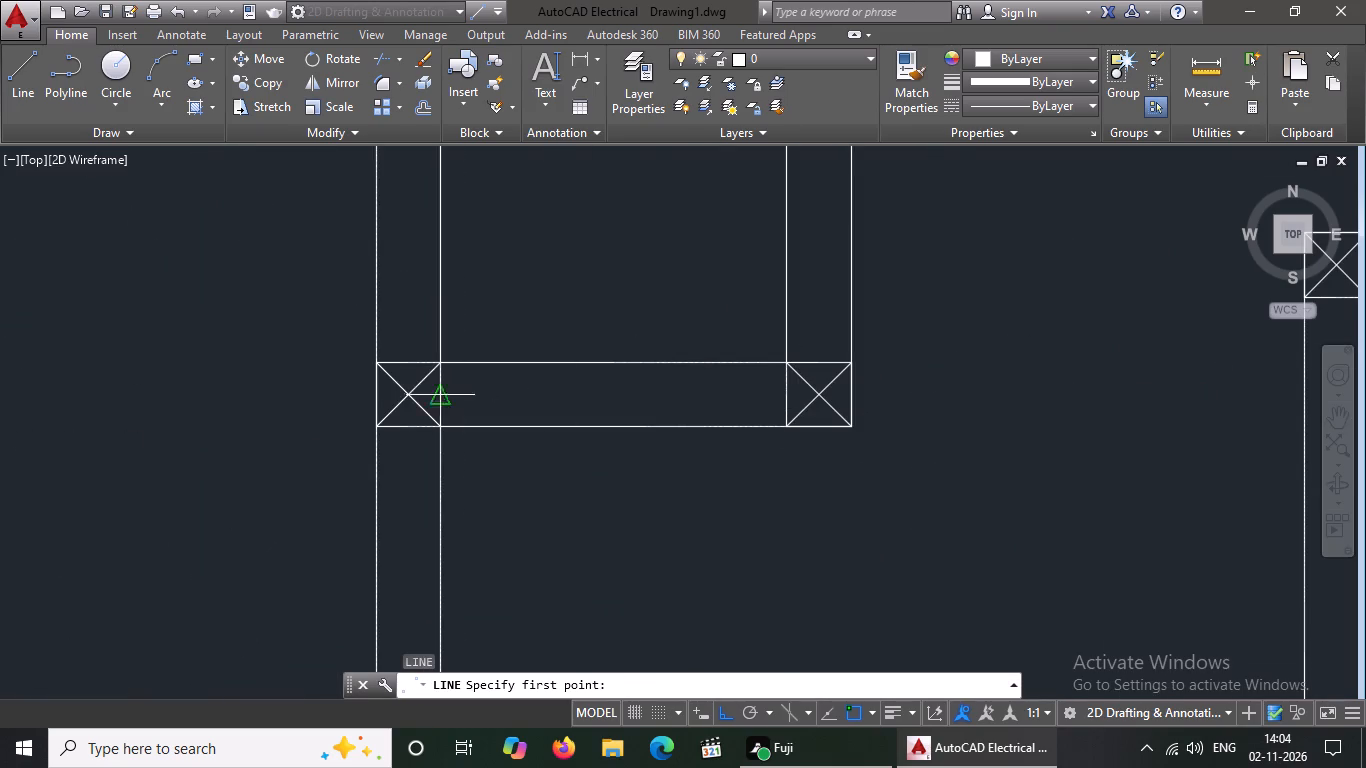
click(407, 400)
click(818, 397)
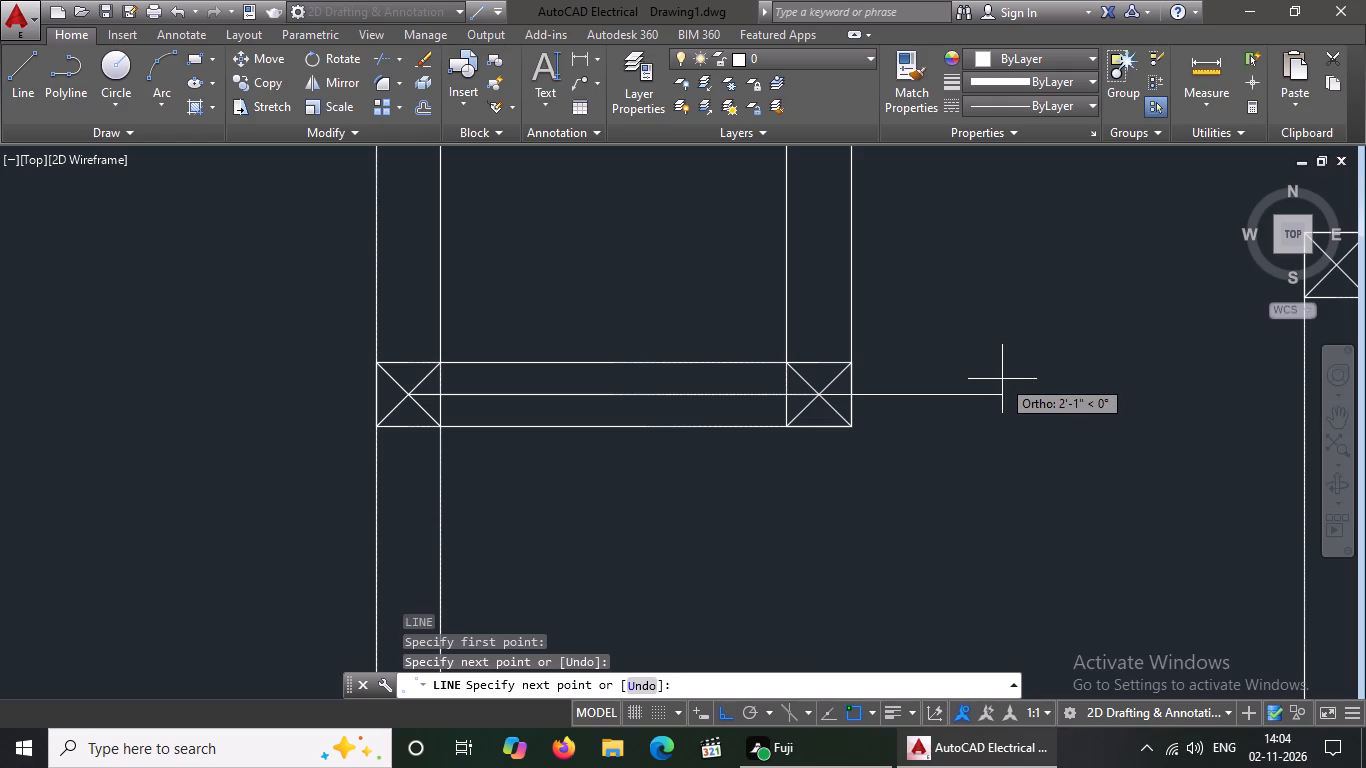
key(Escape)
Draw a centre line along the right bath's bottom wall, from the central wall's crossed square through the middle one to the outer wall's.
scroll(837, 767, down, 4)
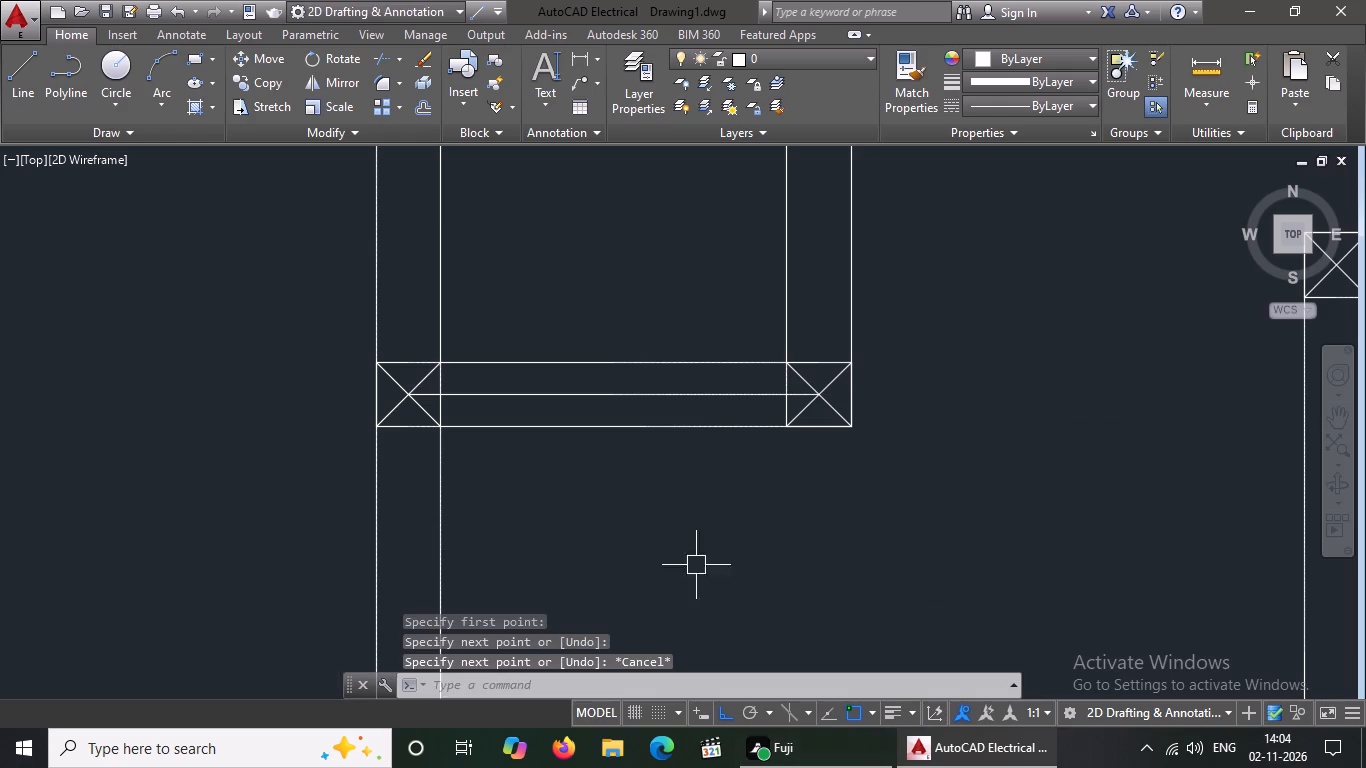
scroll(793, 478, down, 4)
key(Escape)
key(l)
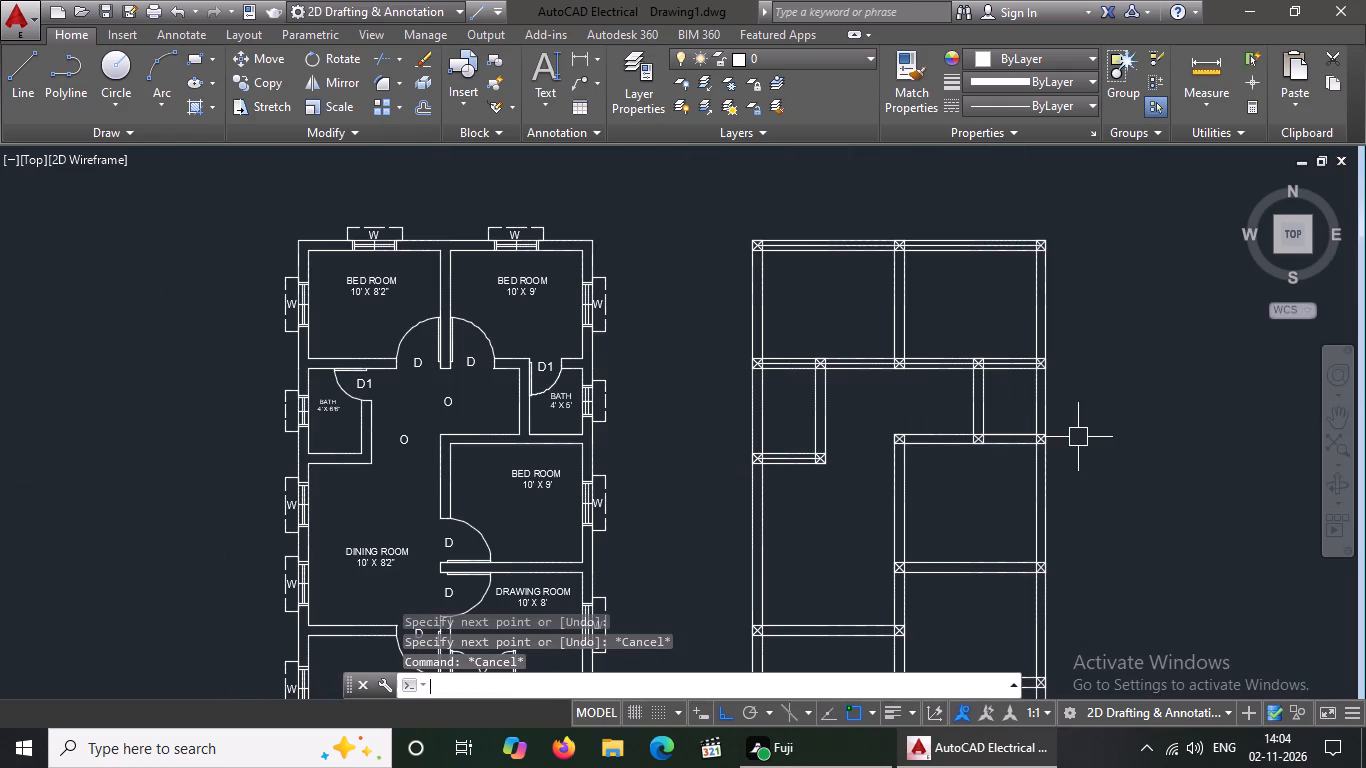
key(Return)
scroll(1024, 431, up, 2)
scroll(767, 460, up, 2)
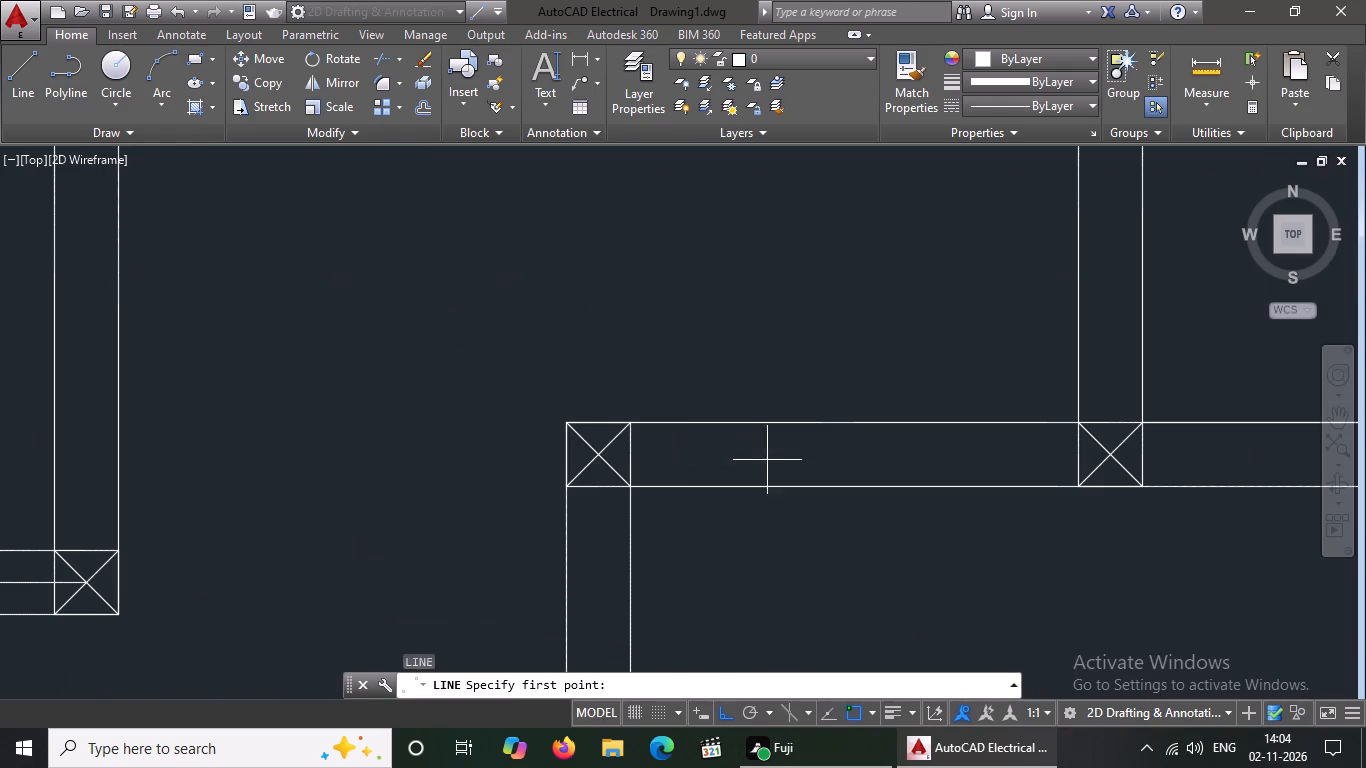
click(596, 459)
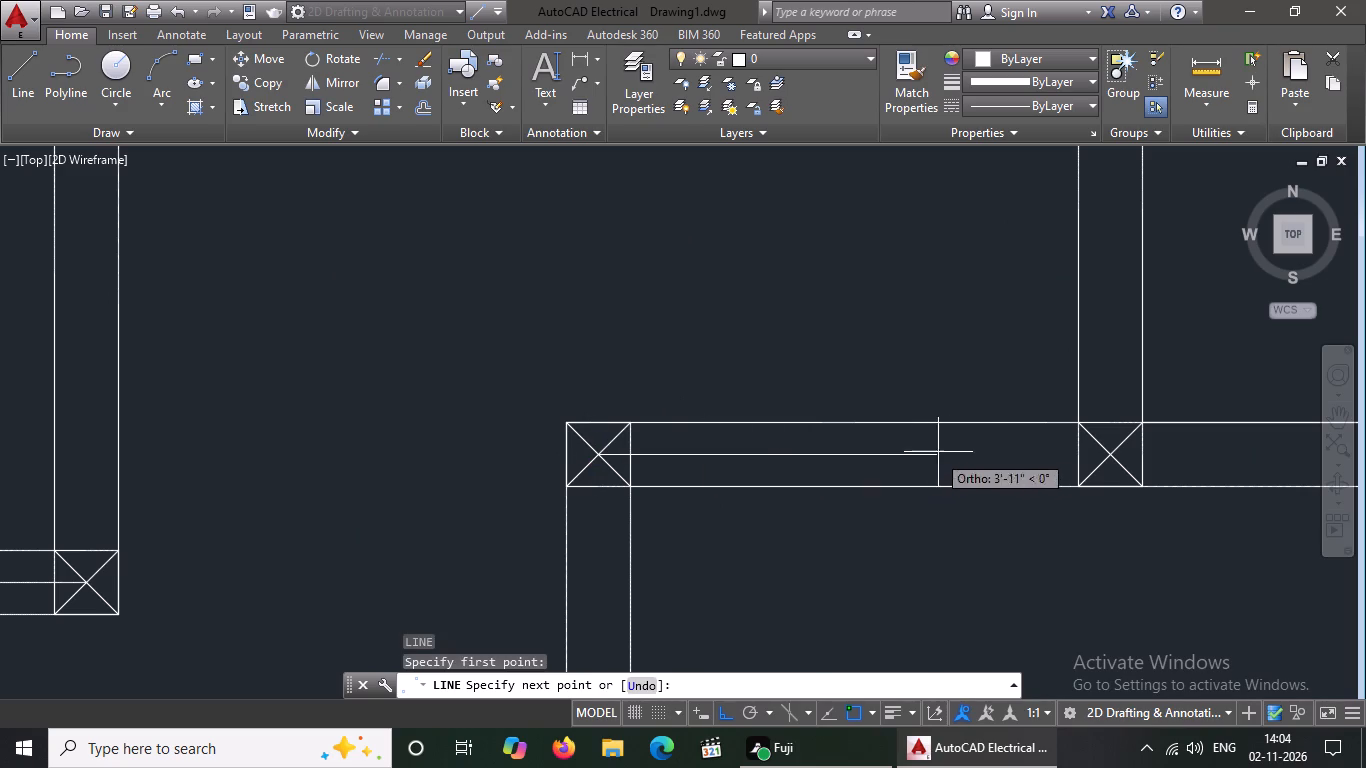
click(1106, 448)
scroll(781, 422, down, 3)
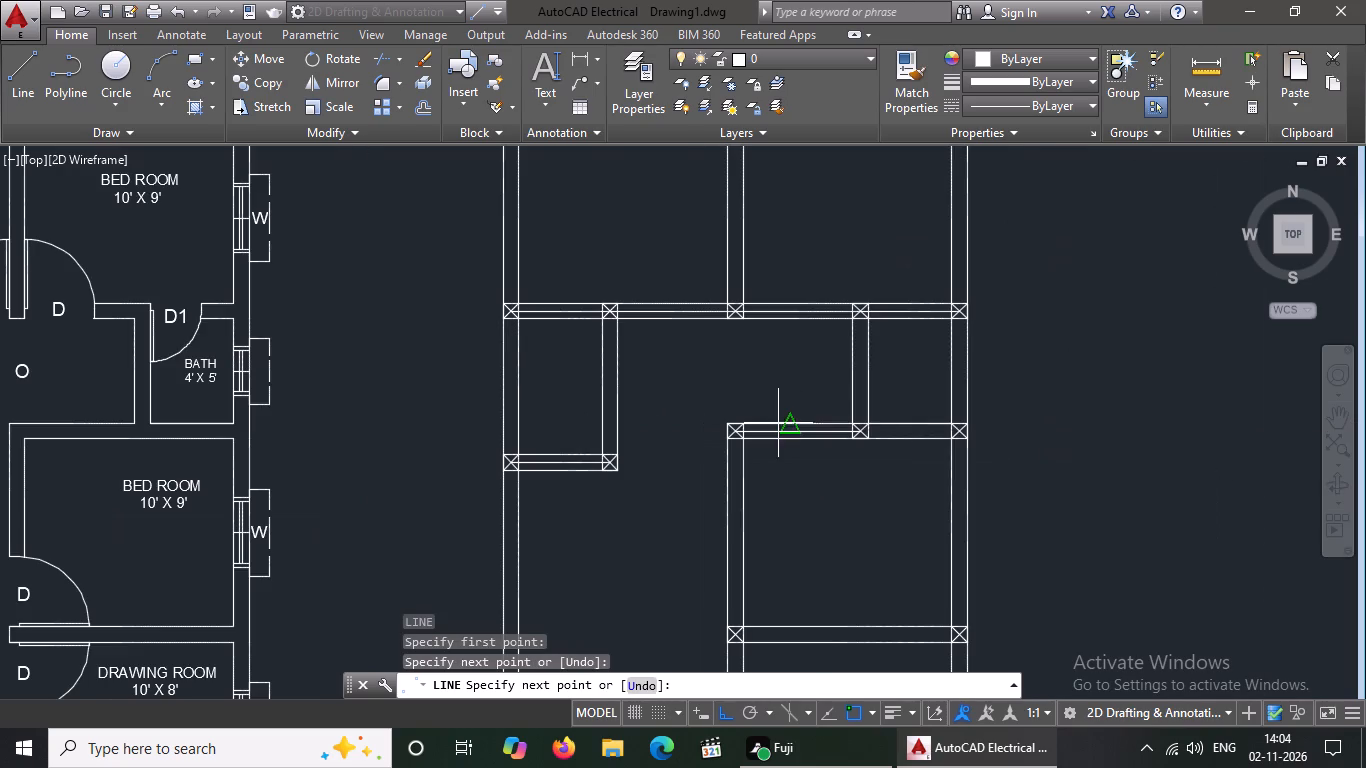
scroll(969, 438, up, 2)
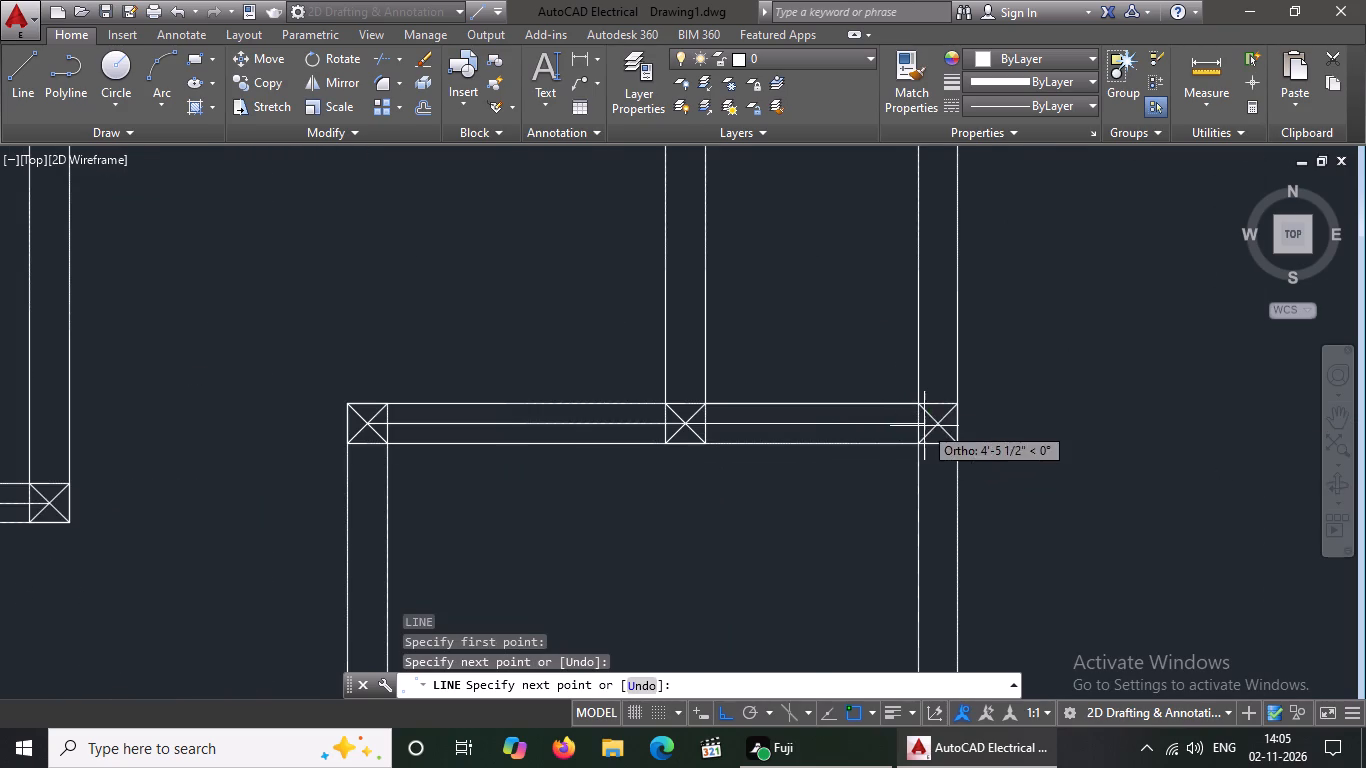
scroll(924, 424, up, 3)
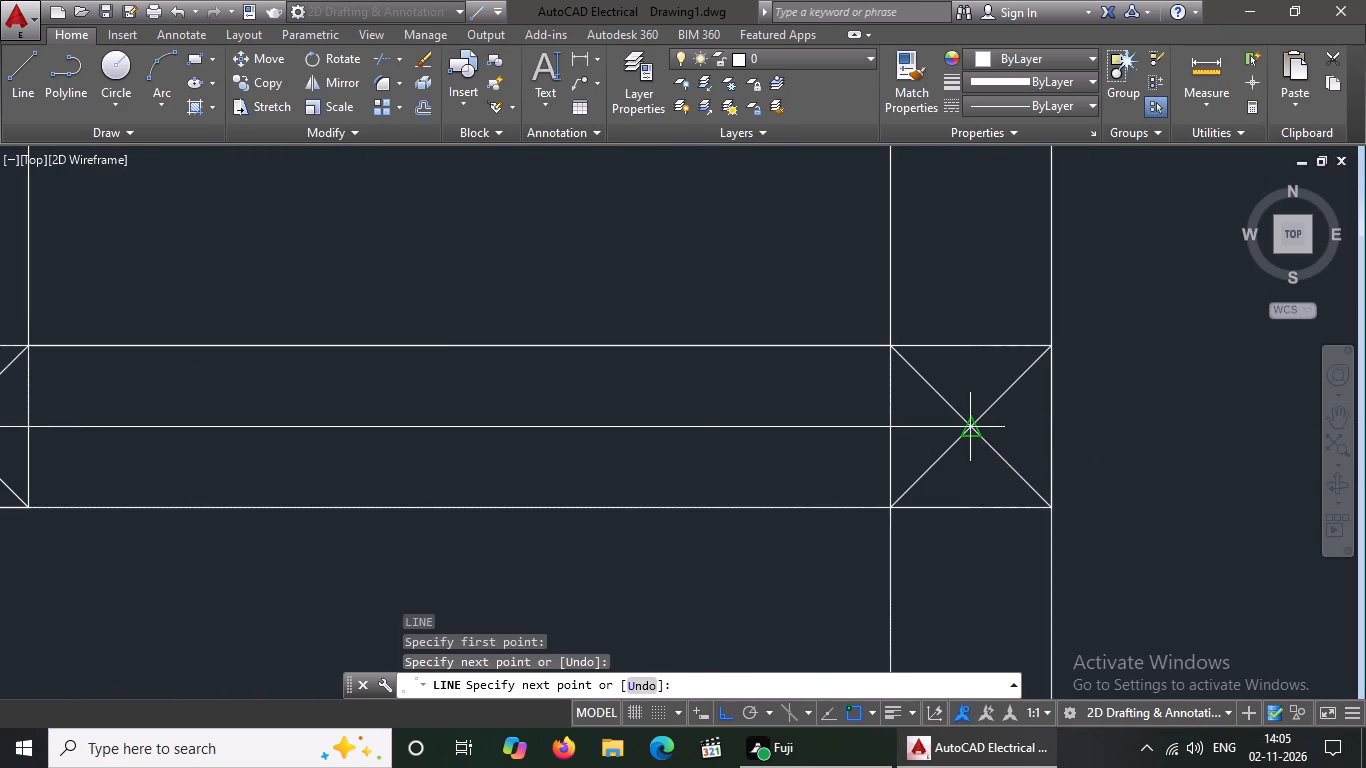
click(972, 426)
scroll(1092, 434, down, 4)
key(Escape)
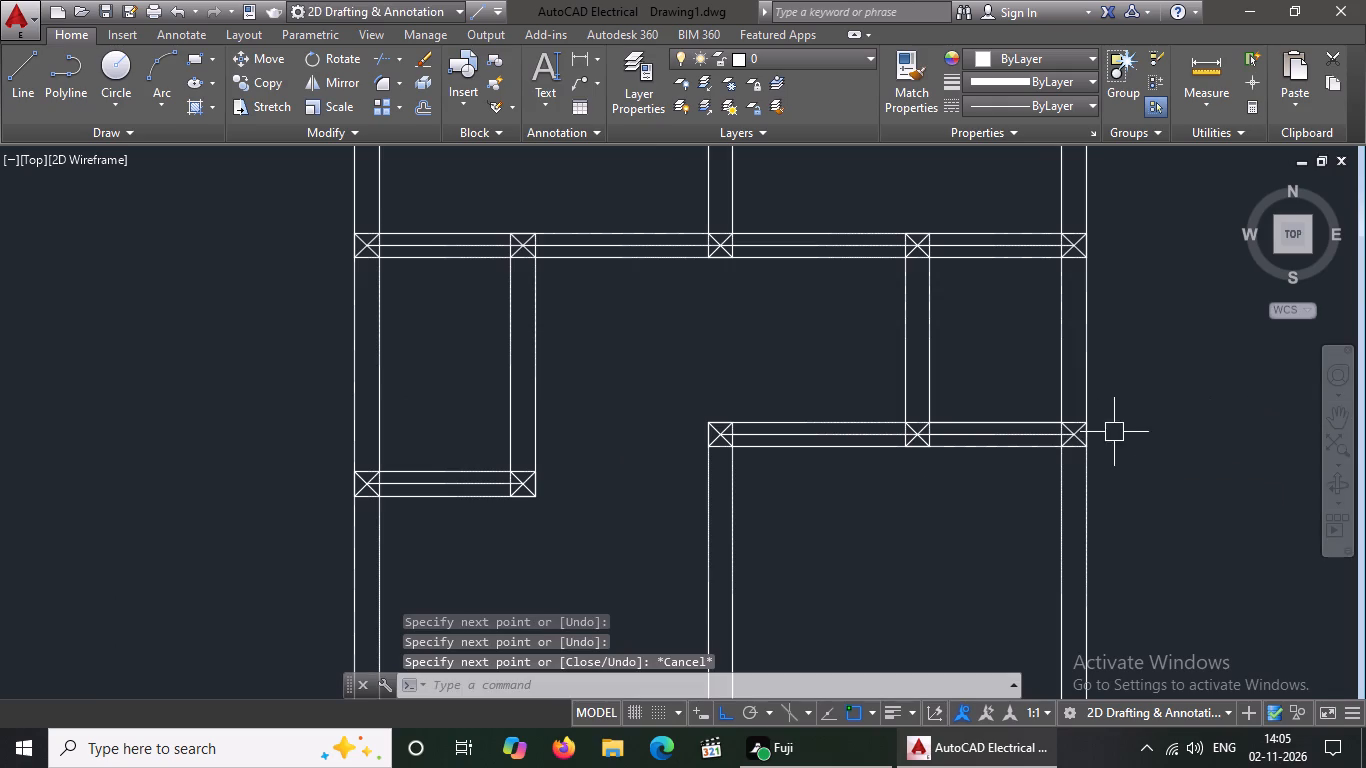
Draw a centre line along the wall between the lower bedroom and the drawing room, joining its two crossed squares' centres.
scroll(1117, 417, down, 3)
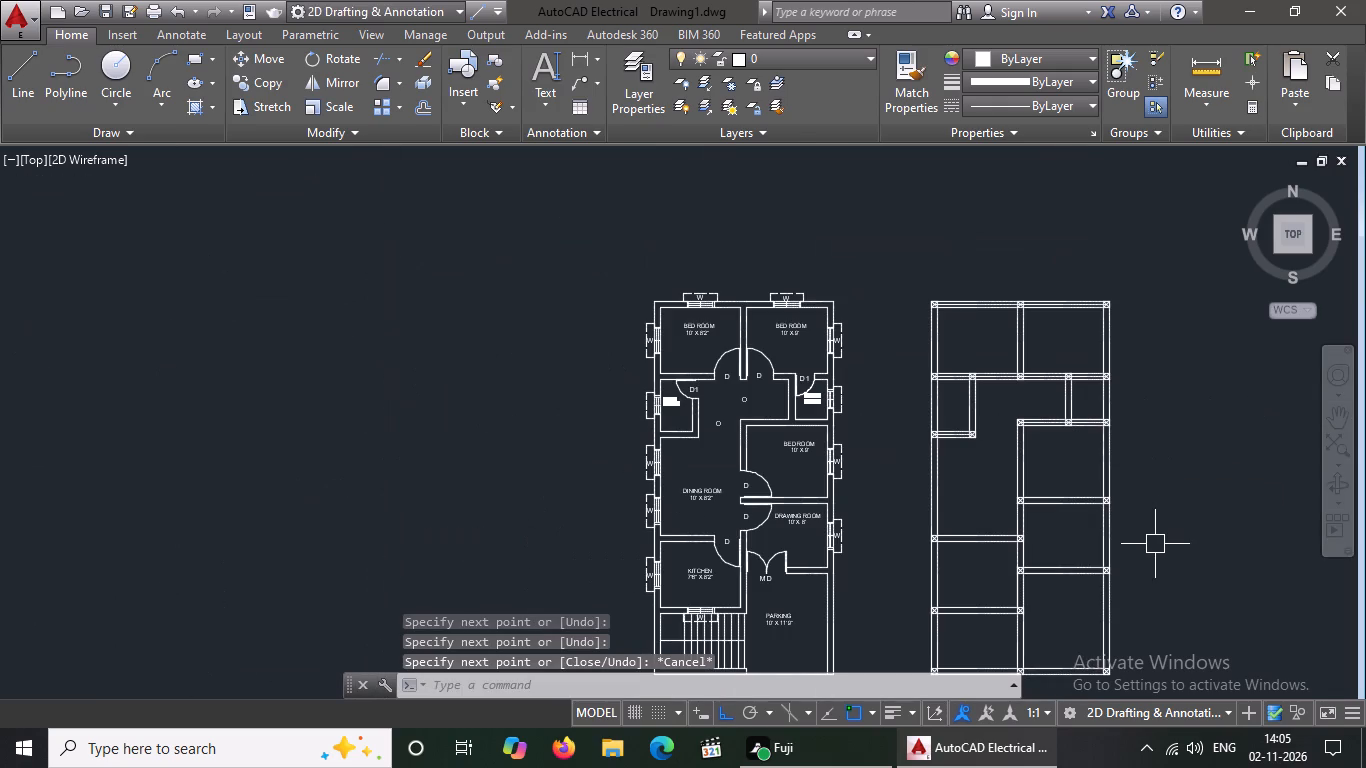
key(l)
key(Return)
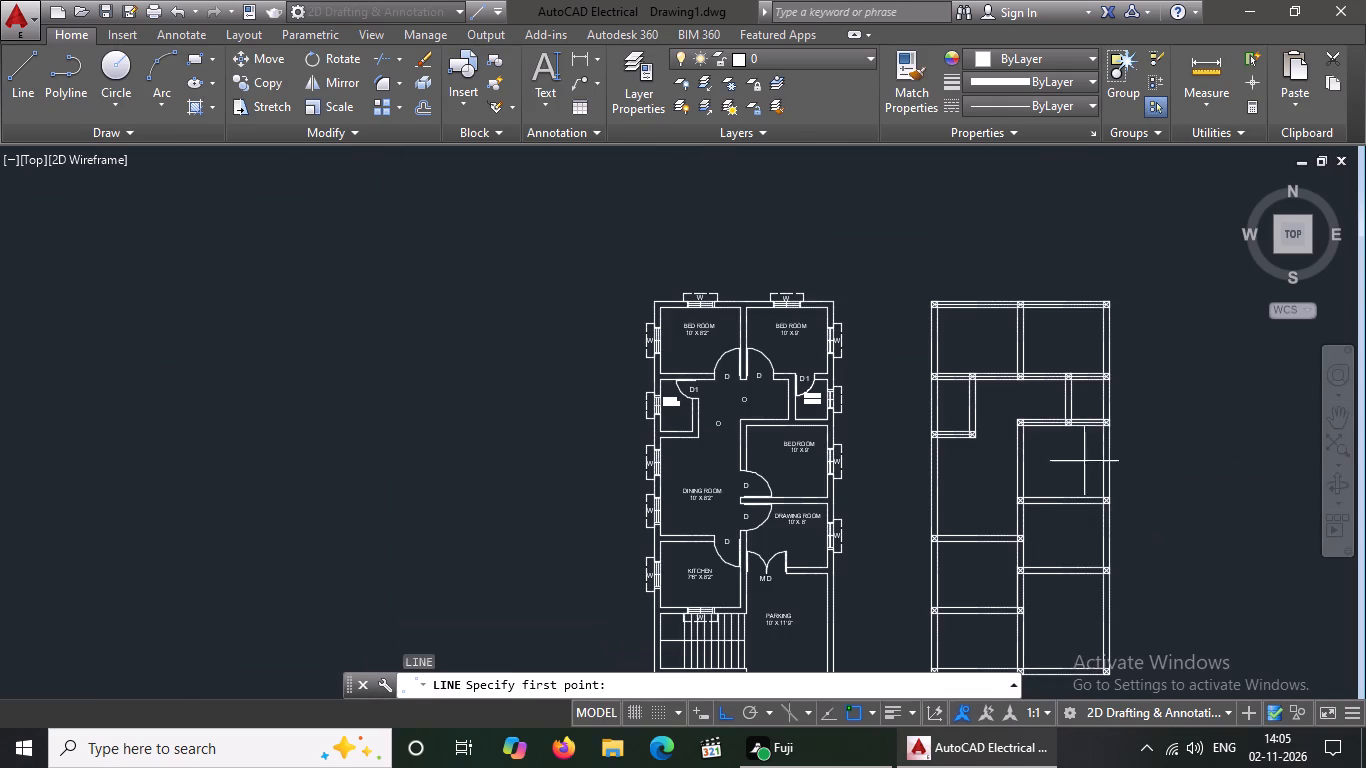
scroll(1084, 461, up, 3)
scroll(854, 449, down, 2)
scroll(985, 524, up, 3)
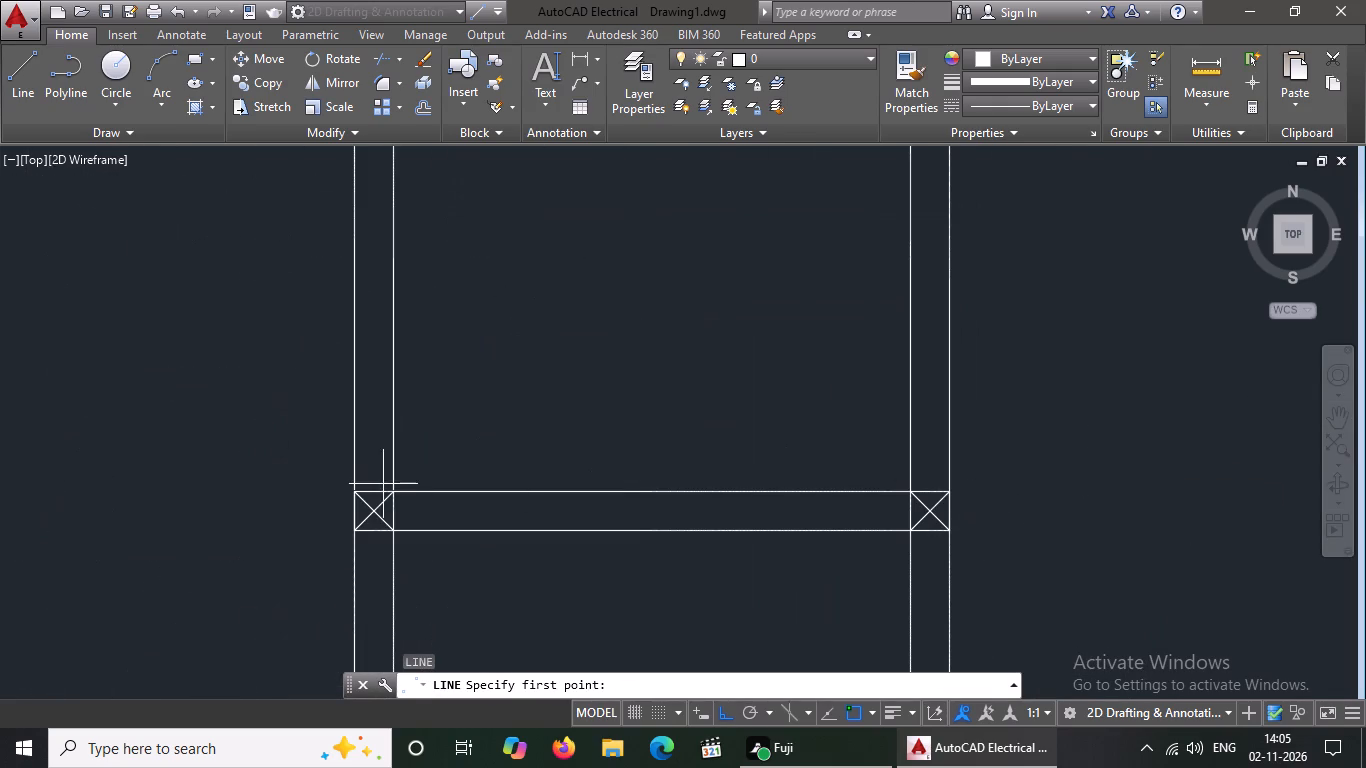
click(378, 509)
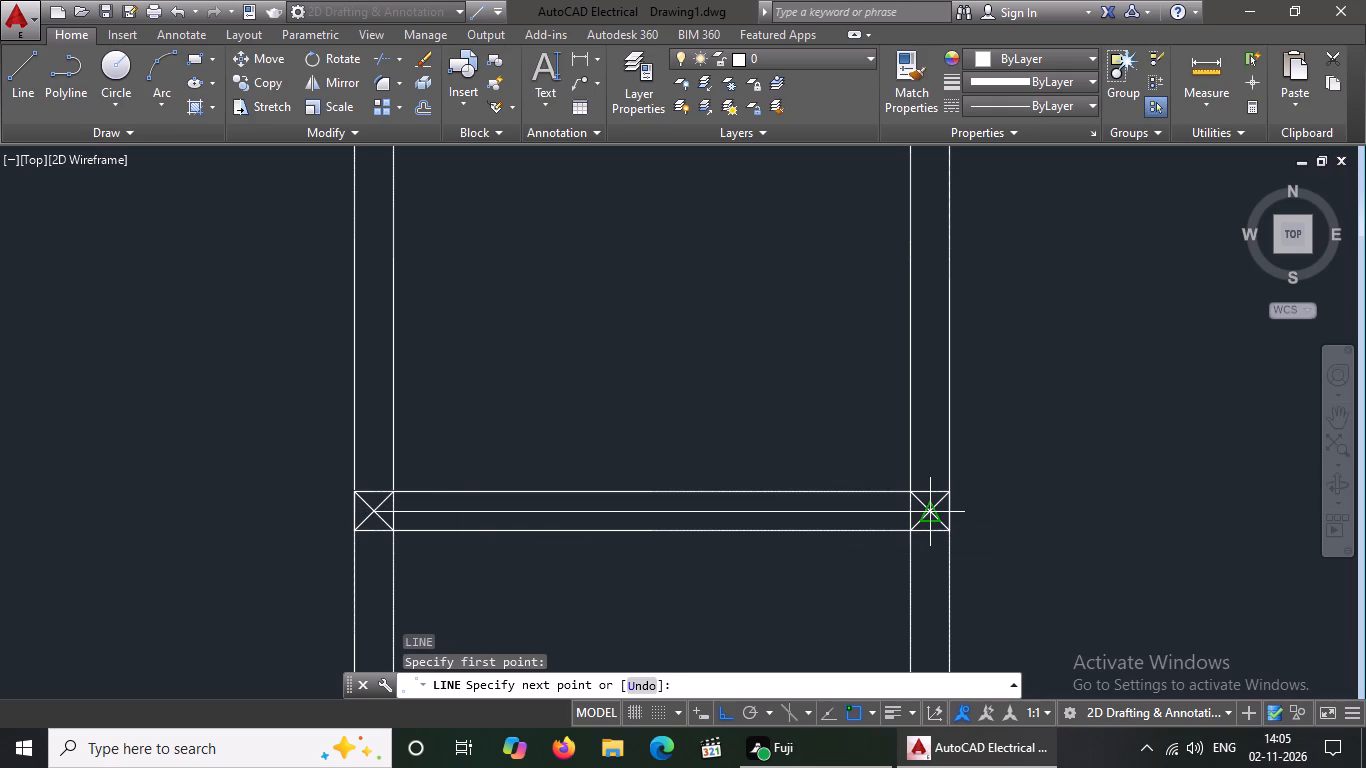
drag(933, 508, 943, 502)
scroll(1086, 447, down, 4)
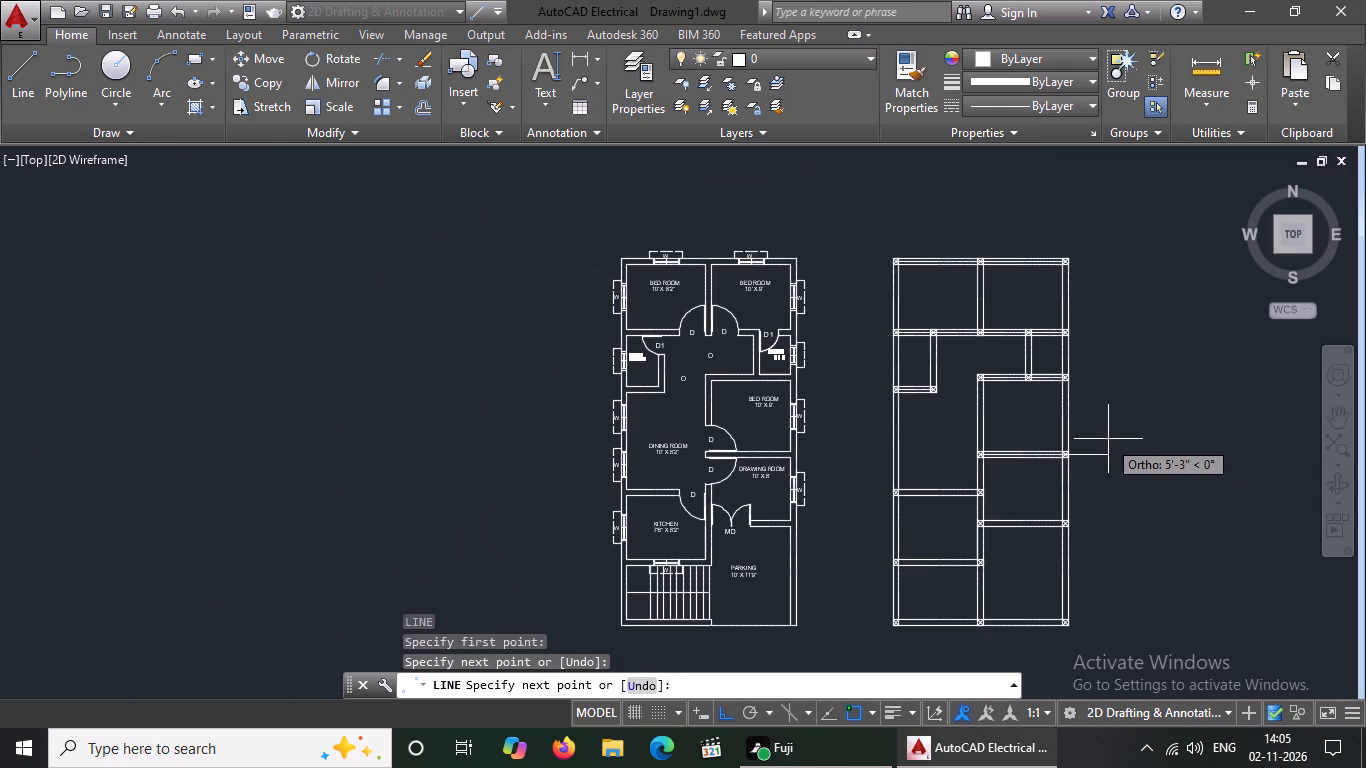
key(Return)
Draw a centre line along the wall between the dining room and kitchen, joining its two crossed squares' centres.
key(l)
key(Return)
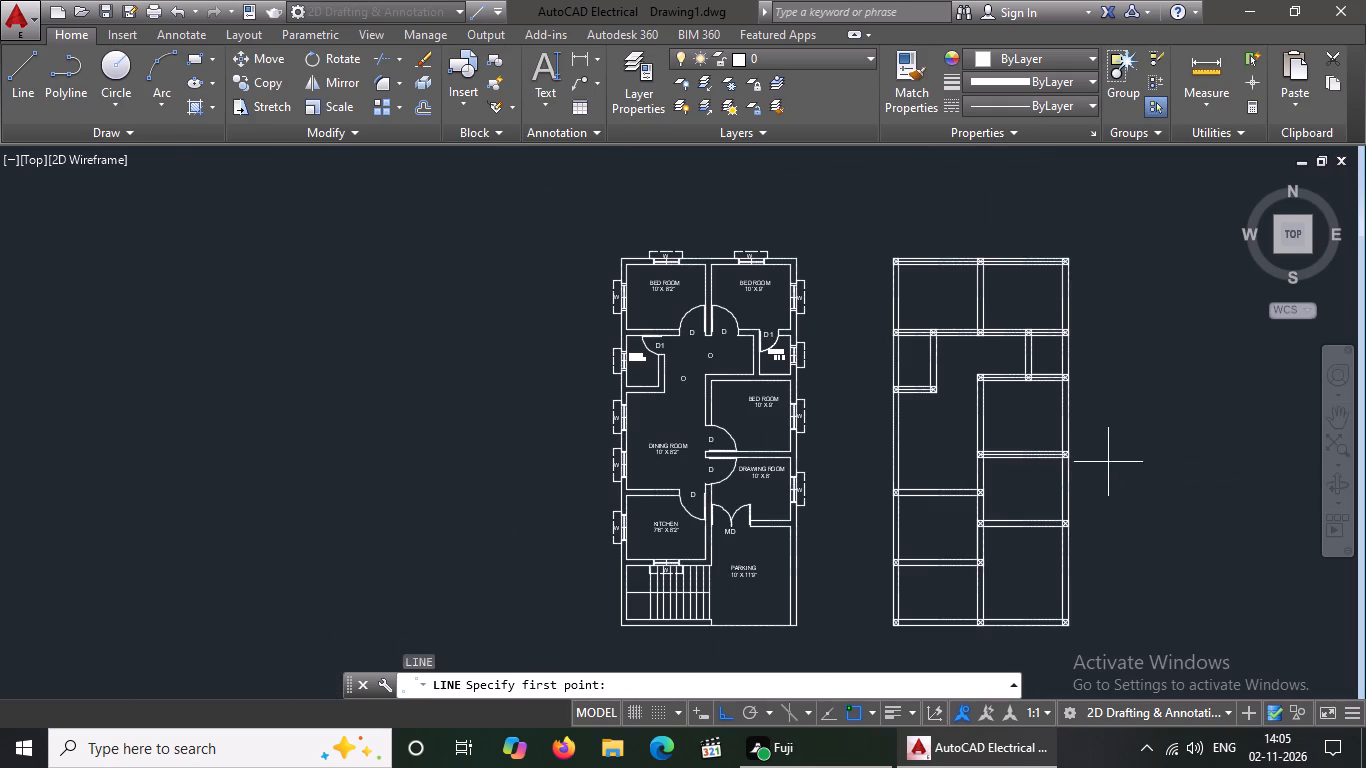
scroll(1108, 466, up, 3)
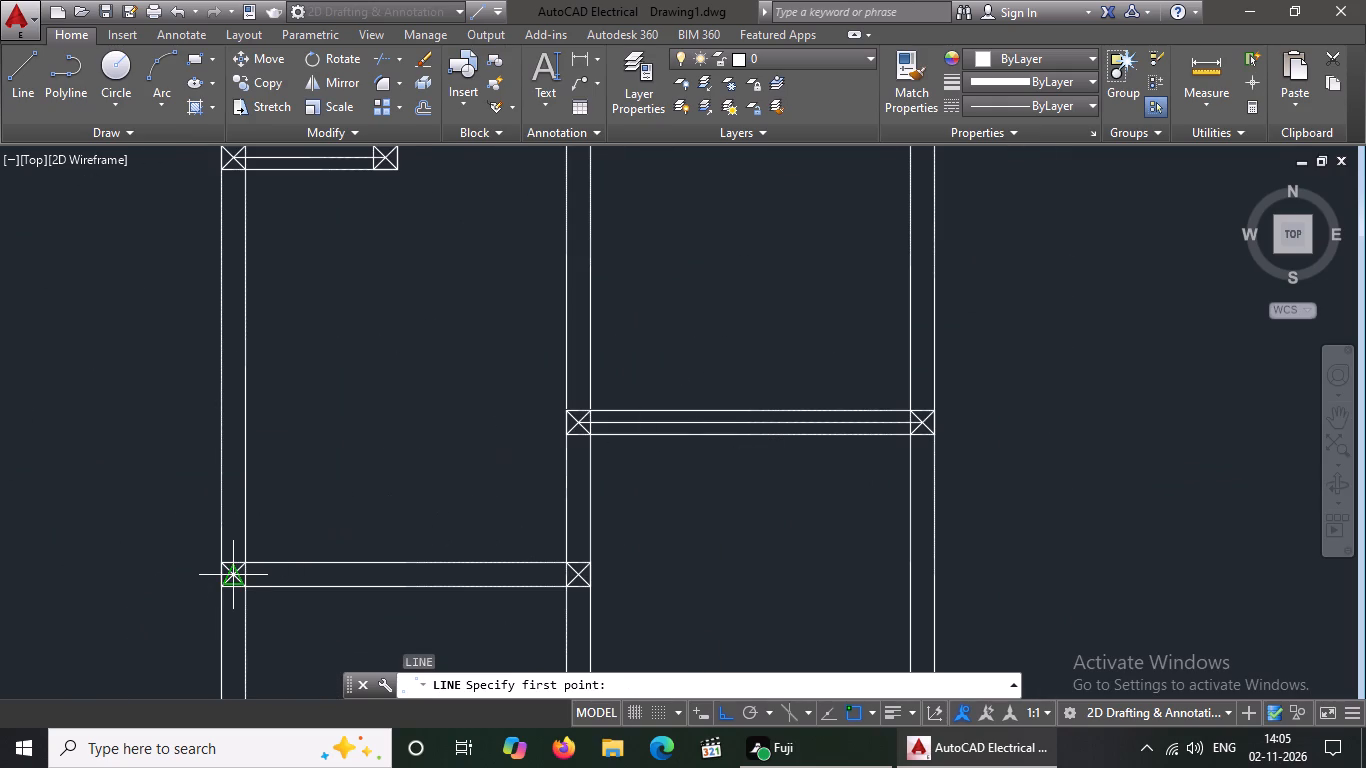
click(242, 573)
click(575, 571)
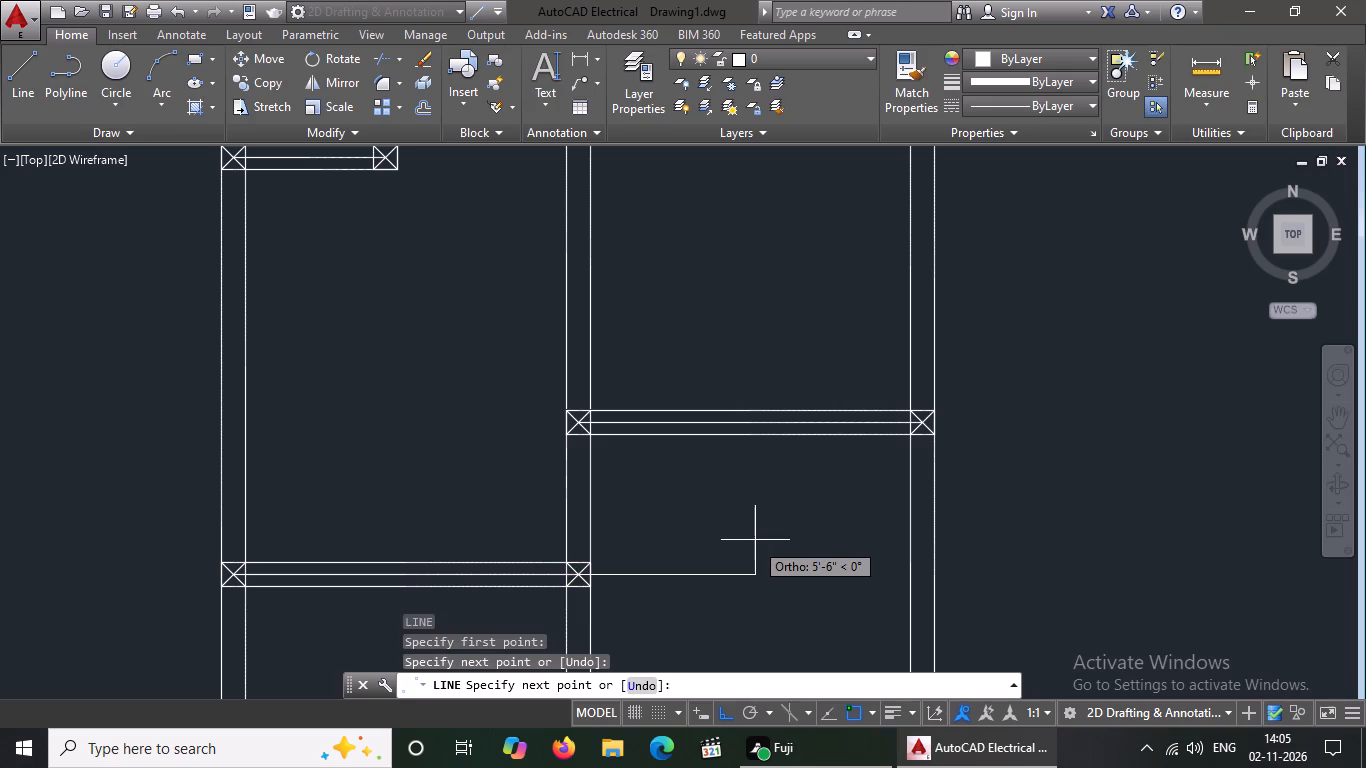
key(Return)
Draw a centre line along the wall between the drawing room and parking, from the central wall's crossed square to the outer wall's.
key(l)
key(Return)
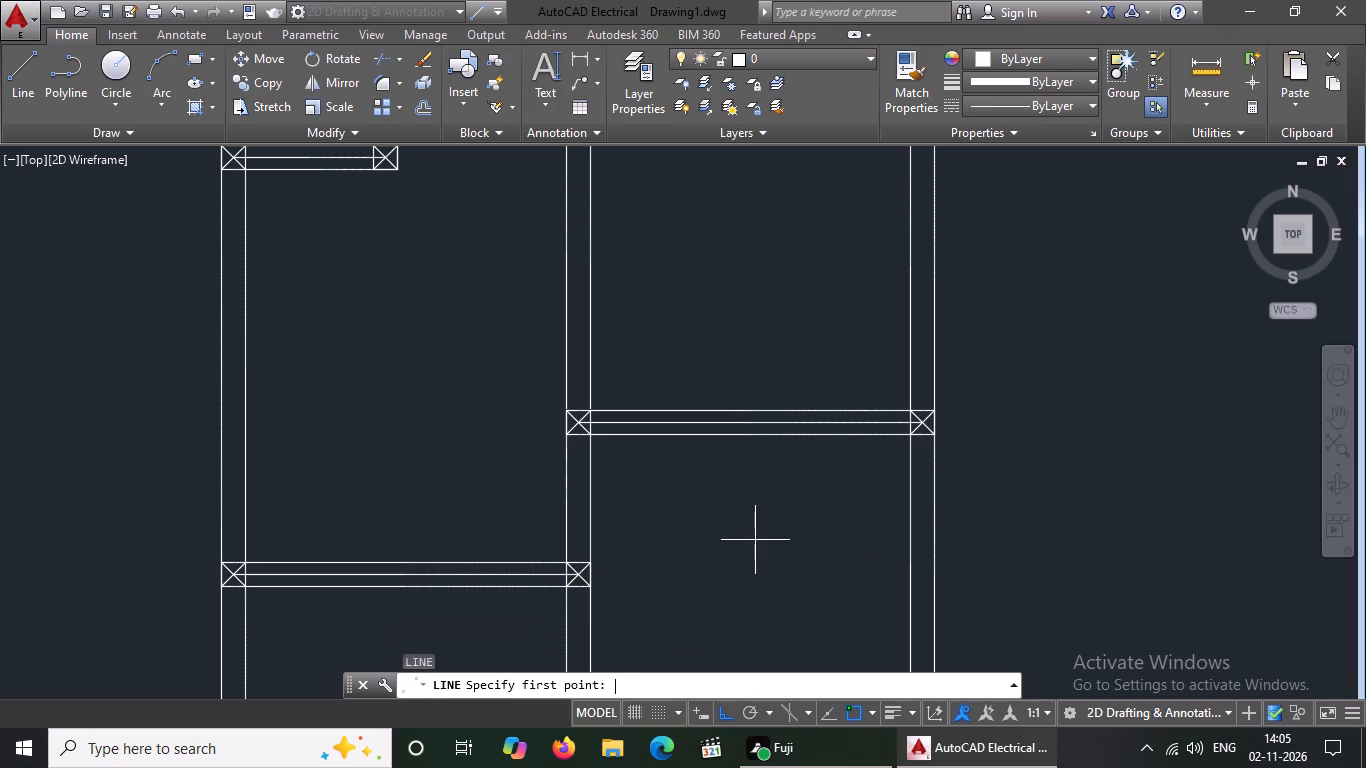
scroll(746, 517, down, 2)
scroll(726, 608, up, 1)
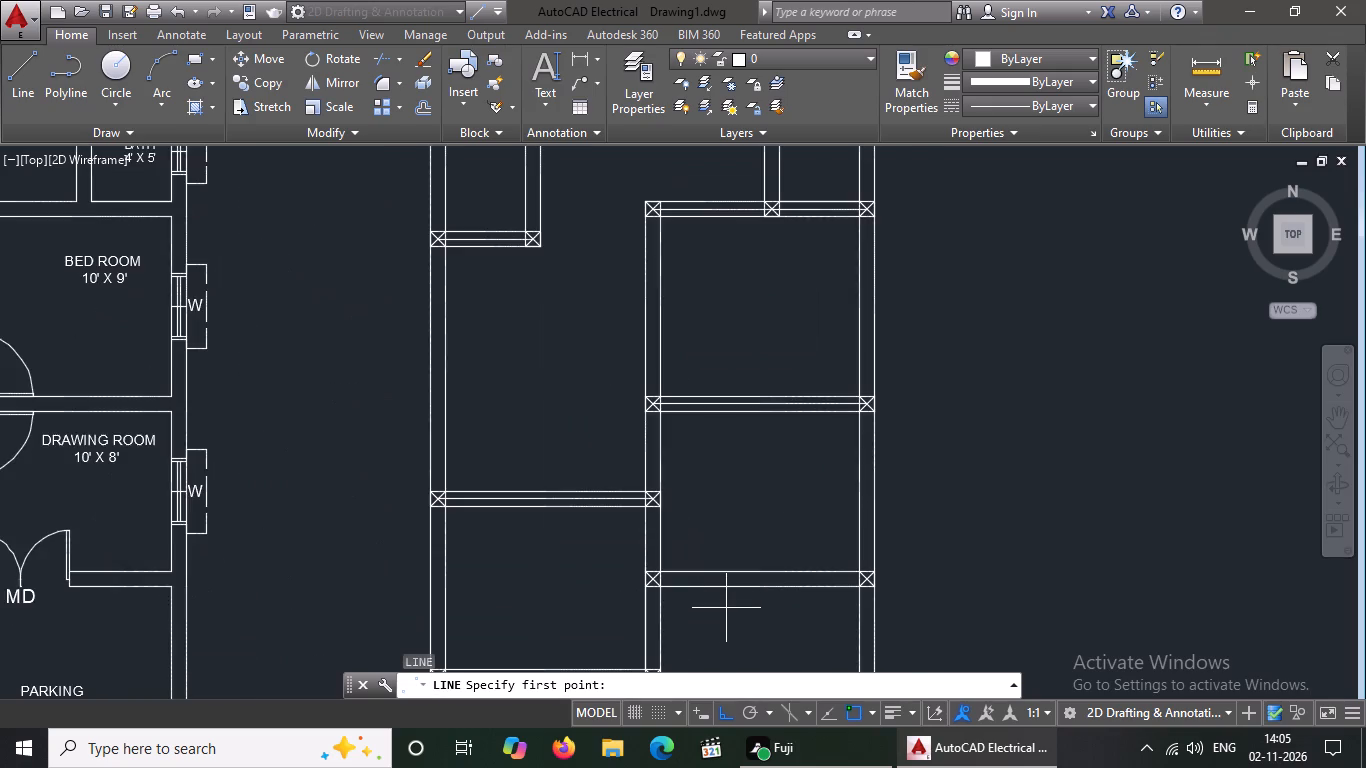
scroll(776, 421, down, 1)
scroll(760, 603, up, 2)
scroll(586, 360, up, 2)
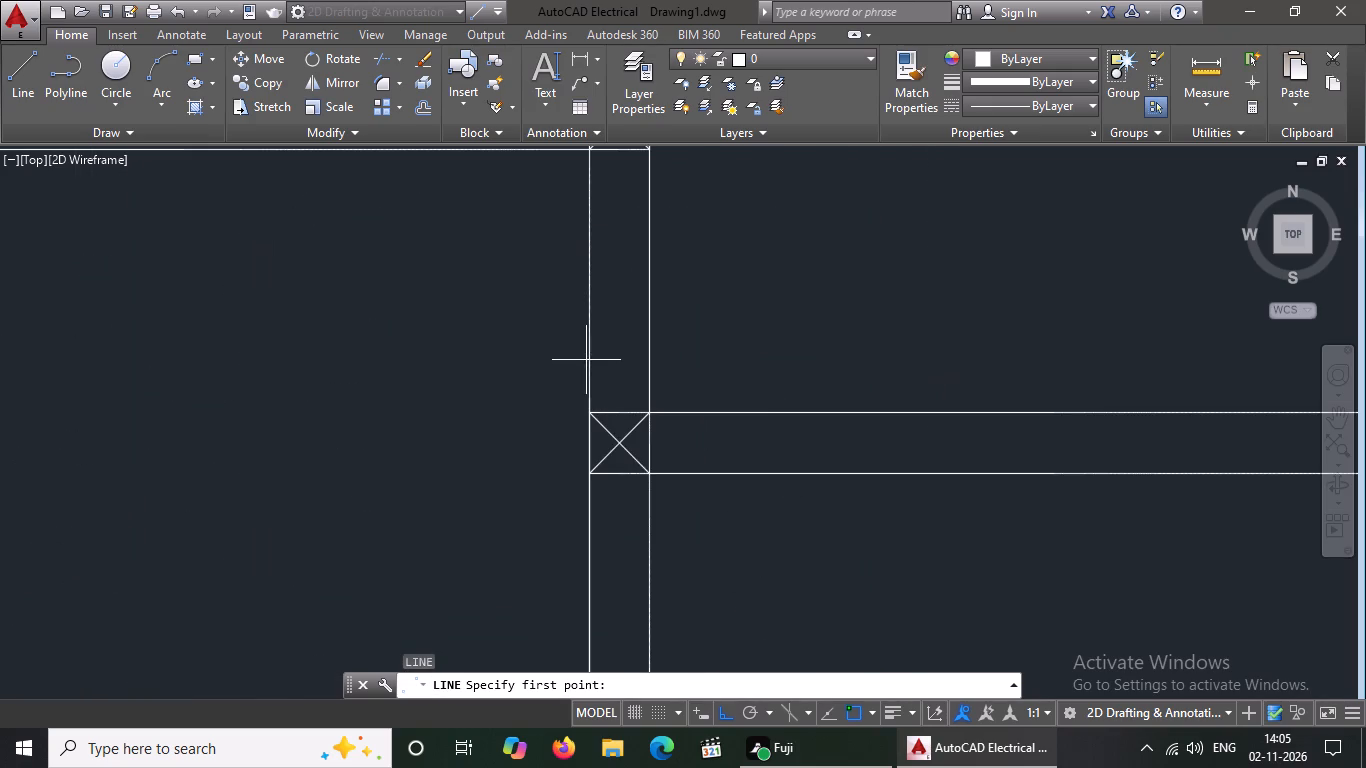
click(618, 441)
scroll(570, 401, down, 4)
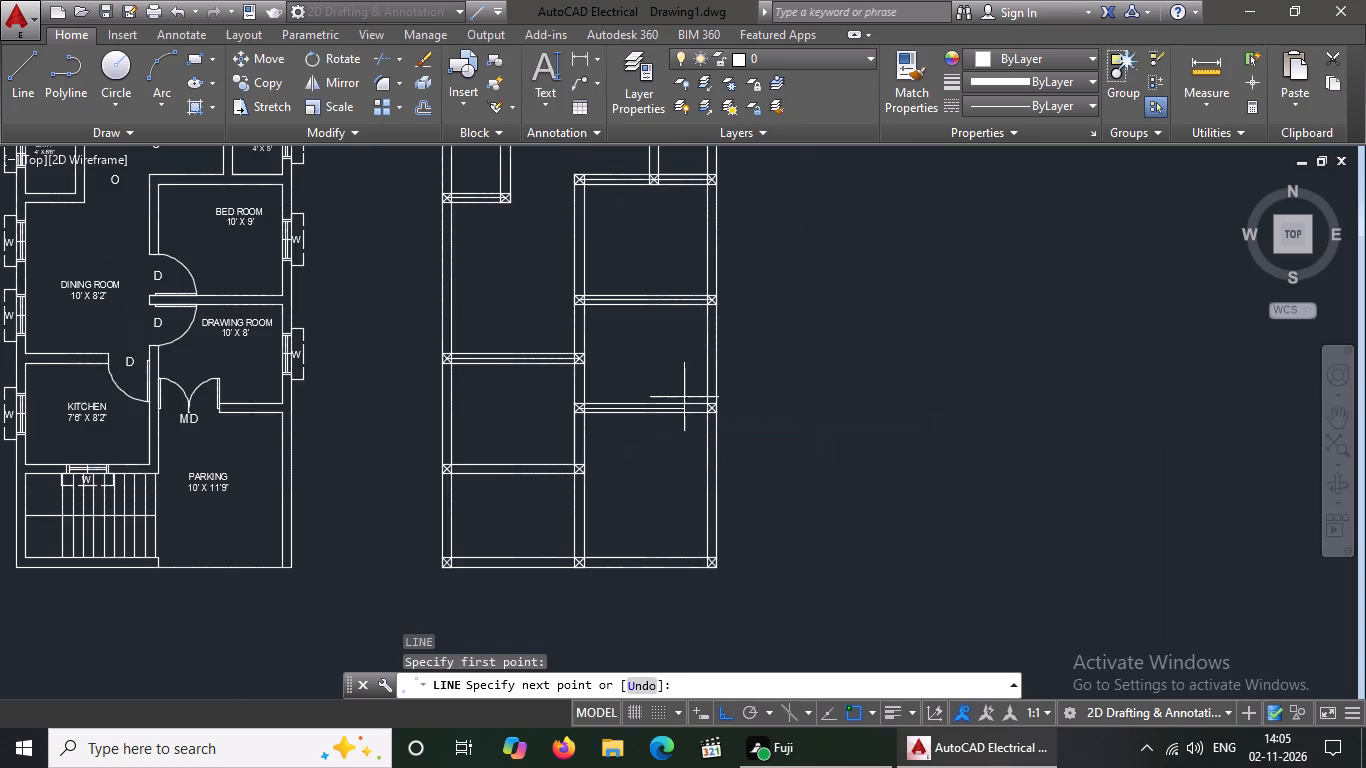
scroll(686, 395, up, 2)
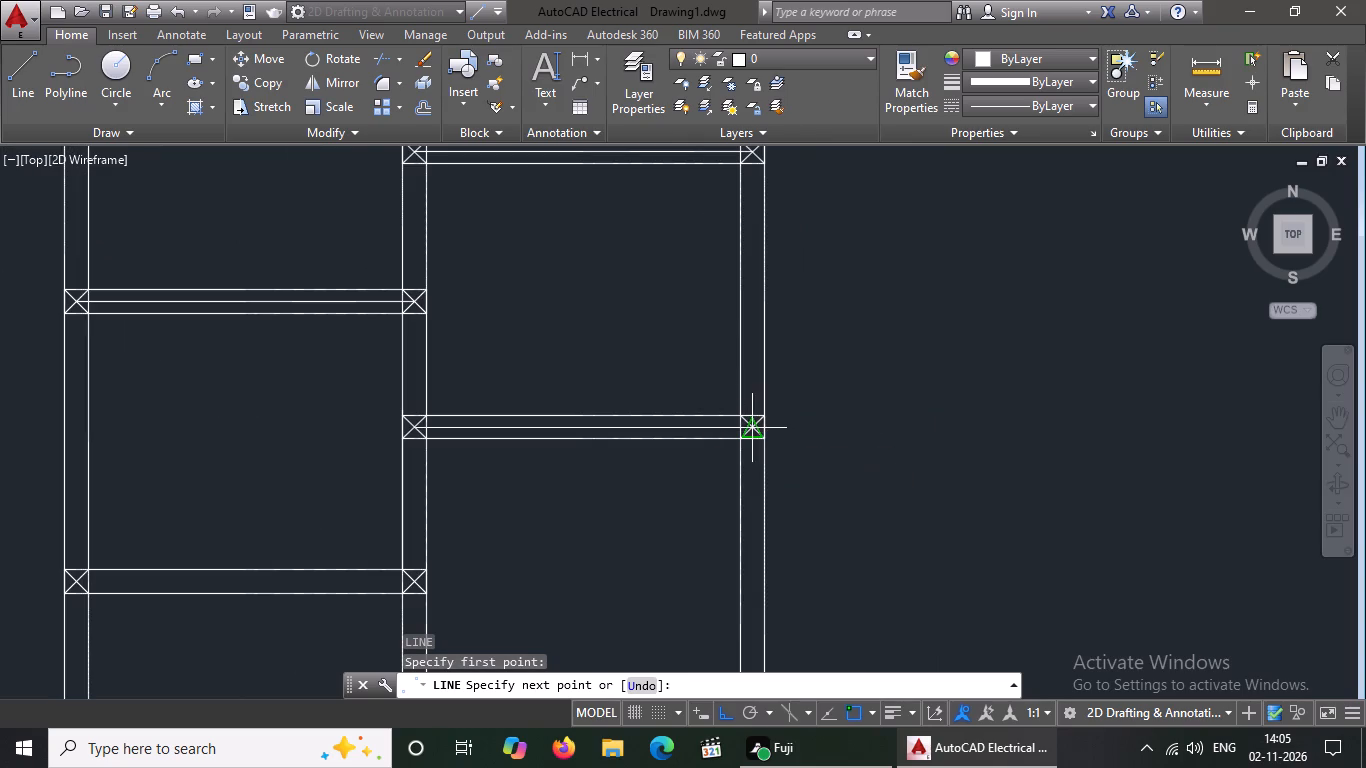
End the centre line of the wall between the drawing room and parking at the outer wall's crossed square.
drag(756, 430, 784, 425)
key(Return)
Draw a centre line along the wall between the kitchen and staircase, joining its two crossed squares' centres.
key(l)
key(Return)
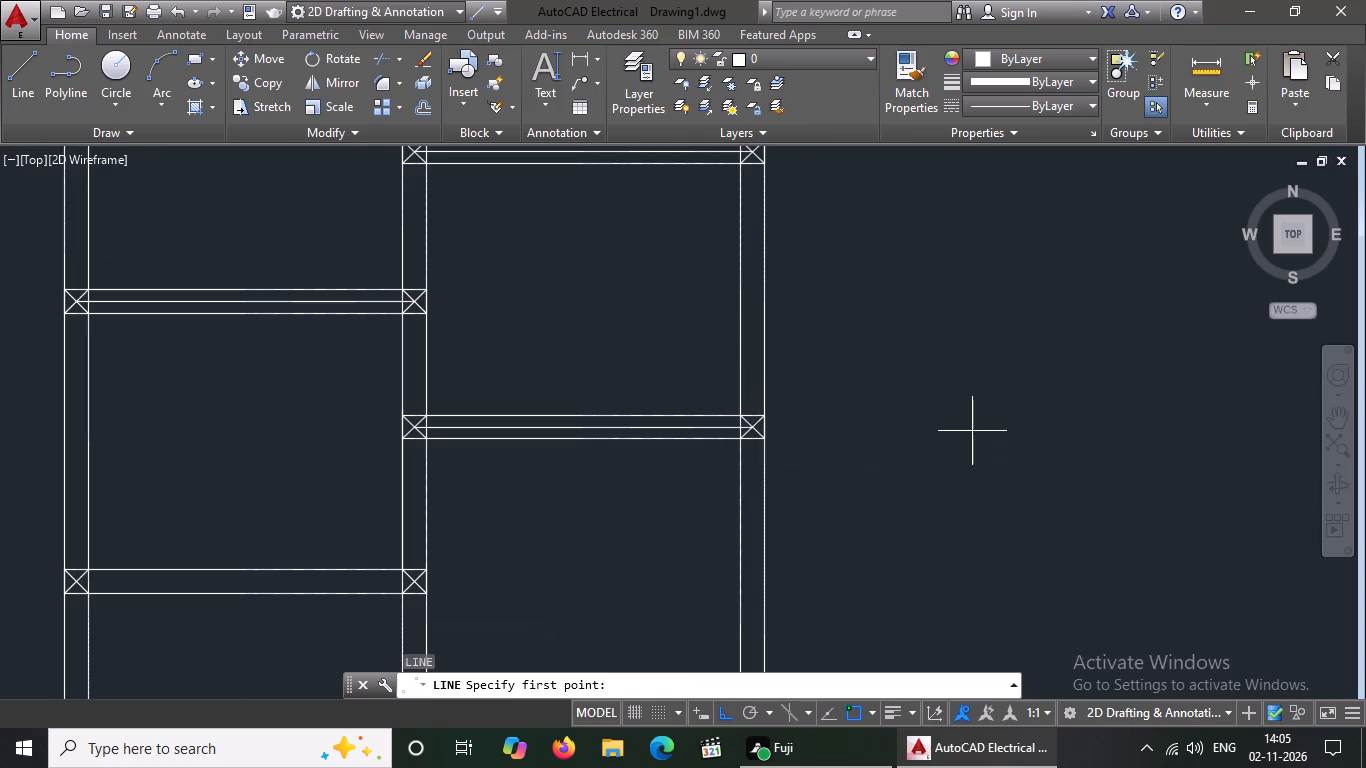
scroll(483, 403, down, 2)
scroll(343, 461, up, 2)
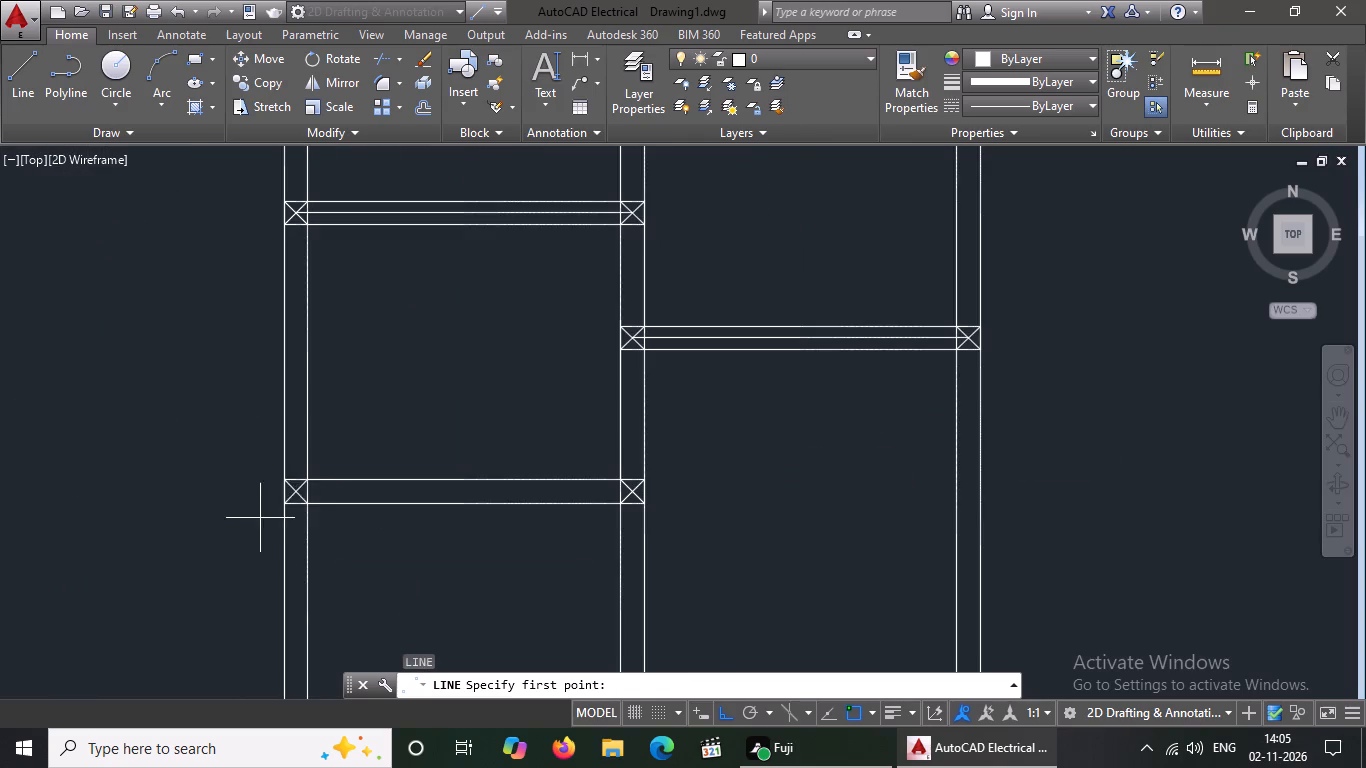
scroll(311, 488, up, 3)
click(240, 504)
scroll(414, 460, down, 3)
scroll(730, 475, up, 2)
drag(669, 472, 670, 472)
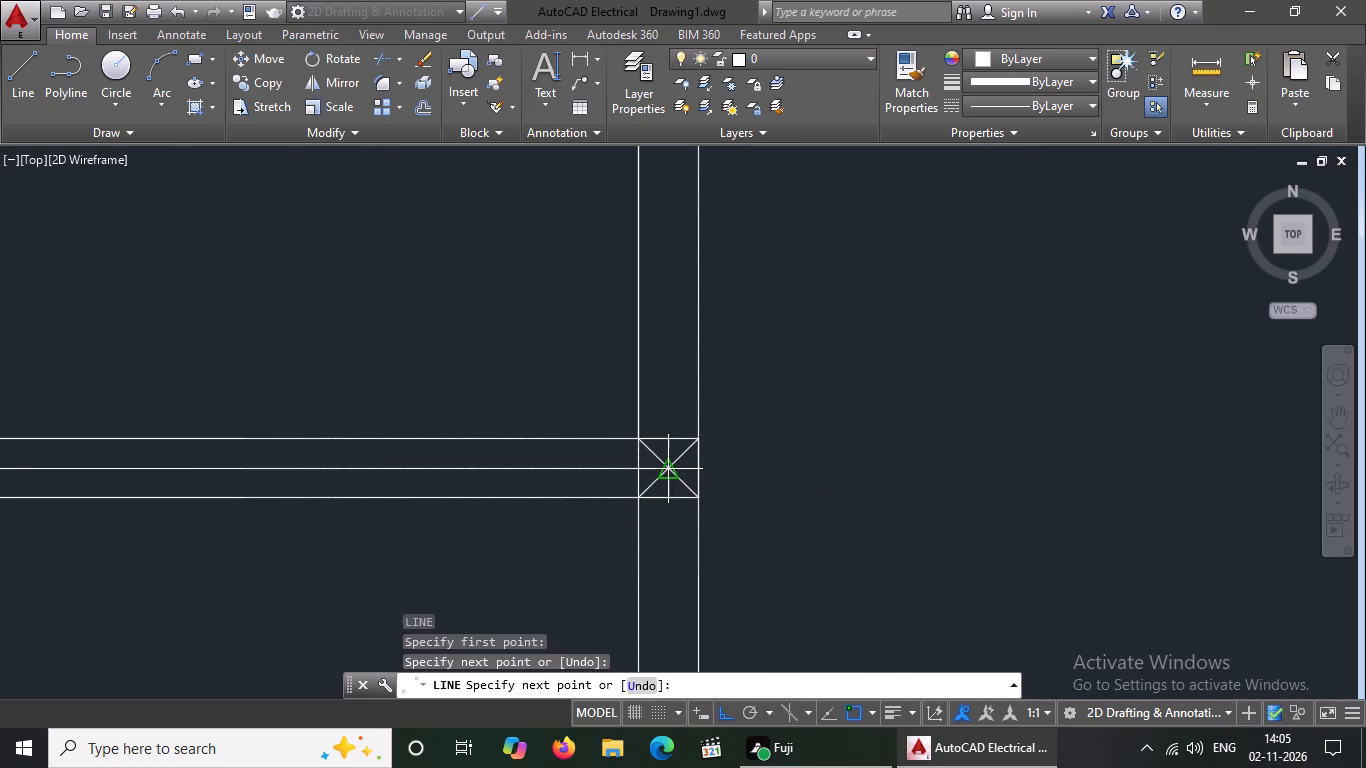
drag(670, 472, 686, 470)
scroll(912, 424, down, 3)
key(Return)
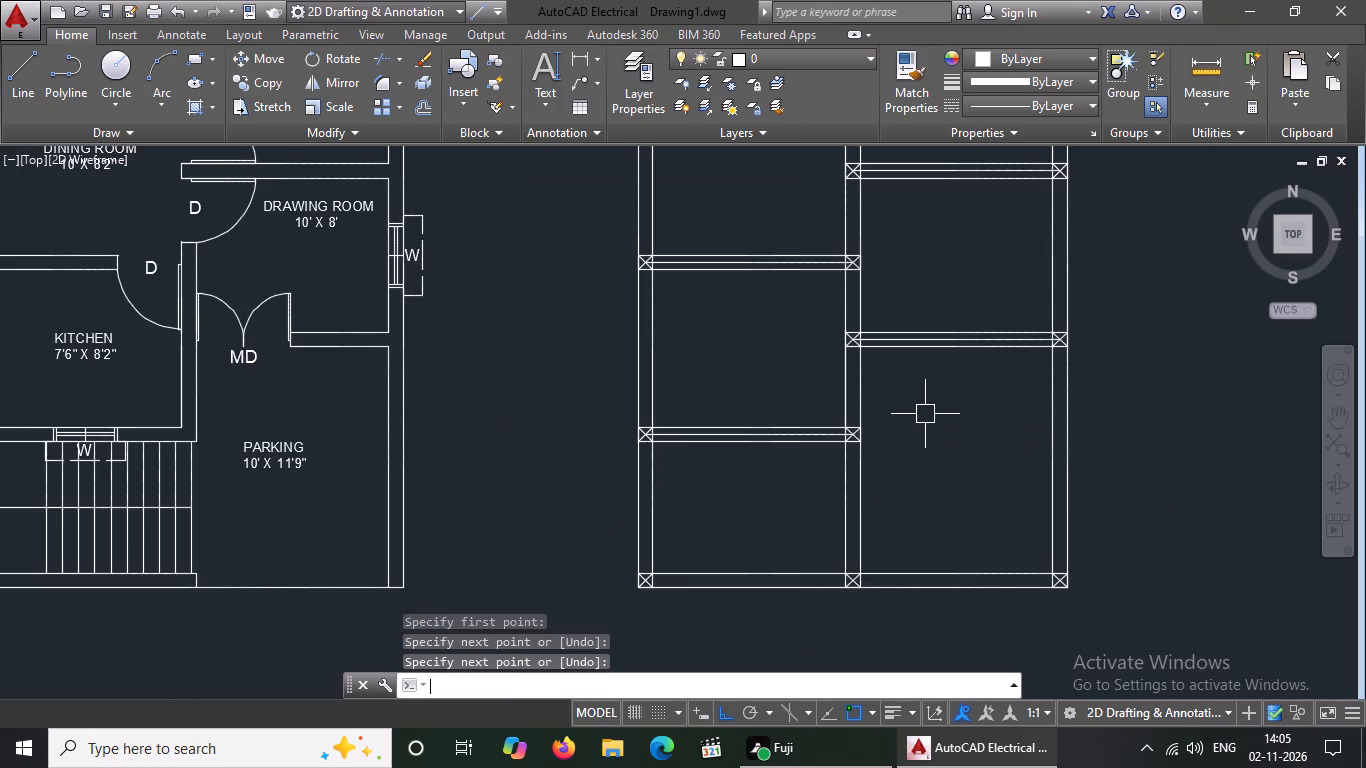
Draw a centre line along the plan's bottom wall, from the left corner's crossed square through the middle one to the right corner's.
key(l)
key(Return)
scroll(915, 495, up, 2)
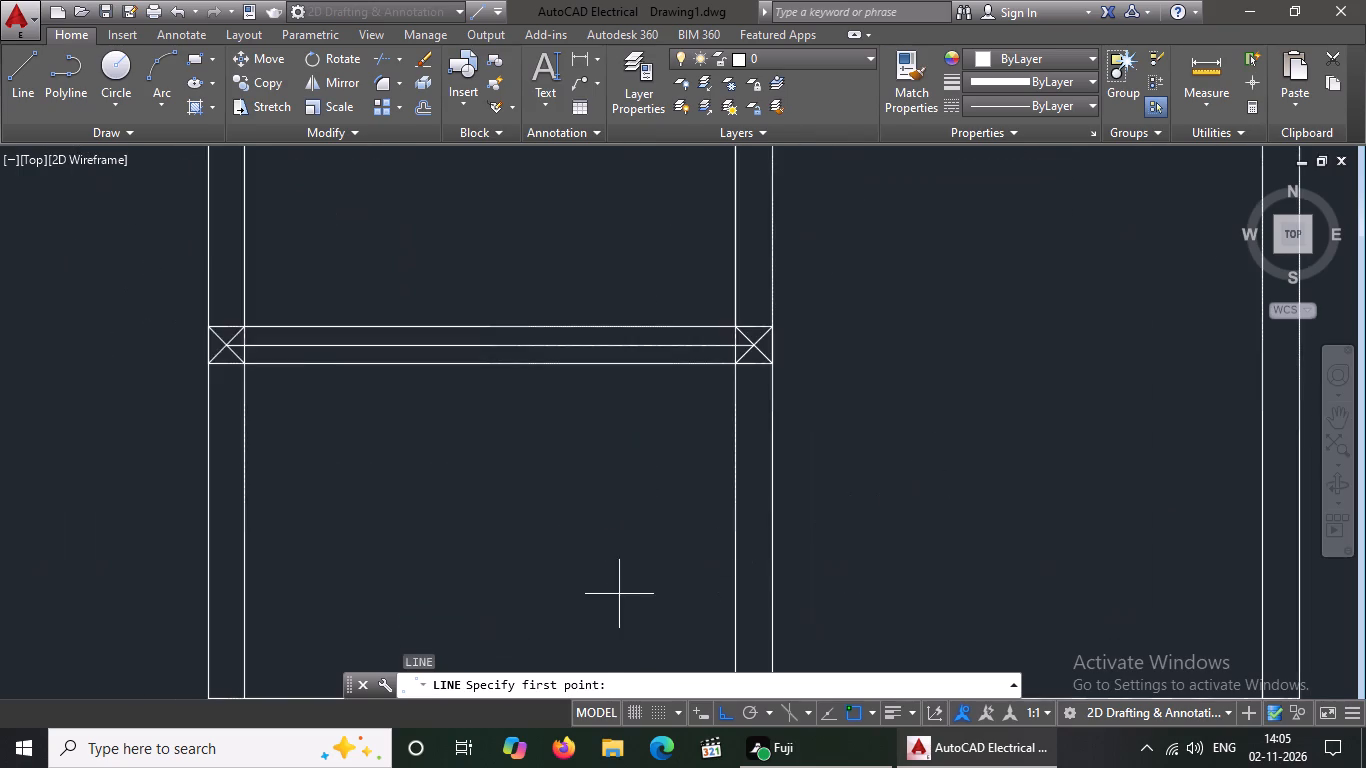
scroll(689, 505, down, 2)
scroll(505, 609, up, 2)
click(505, 551)
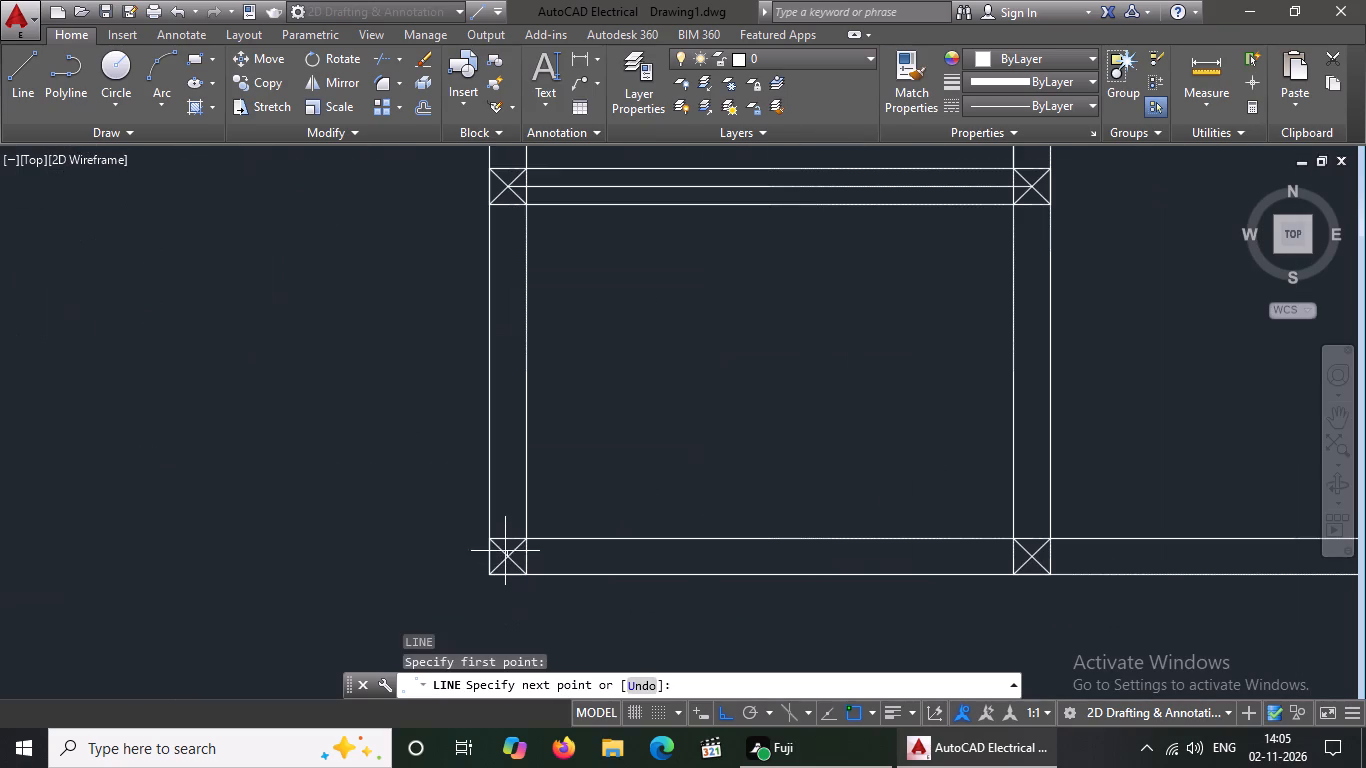
click(1033, 559)
scroll(832, 588, down, 2)
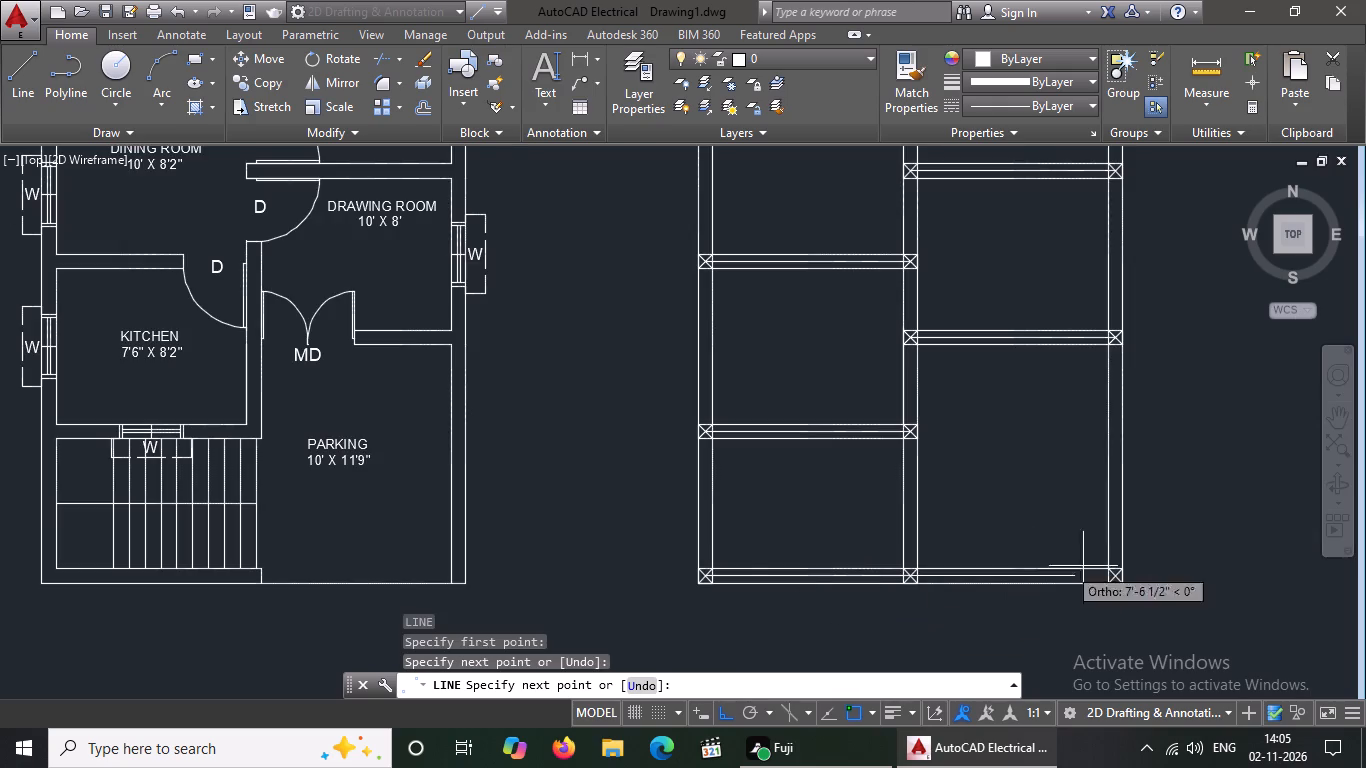
scroll(1132, 570, up, 2)
click(1083, 585)
scroll(1100, 553, down, 3)
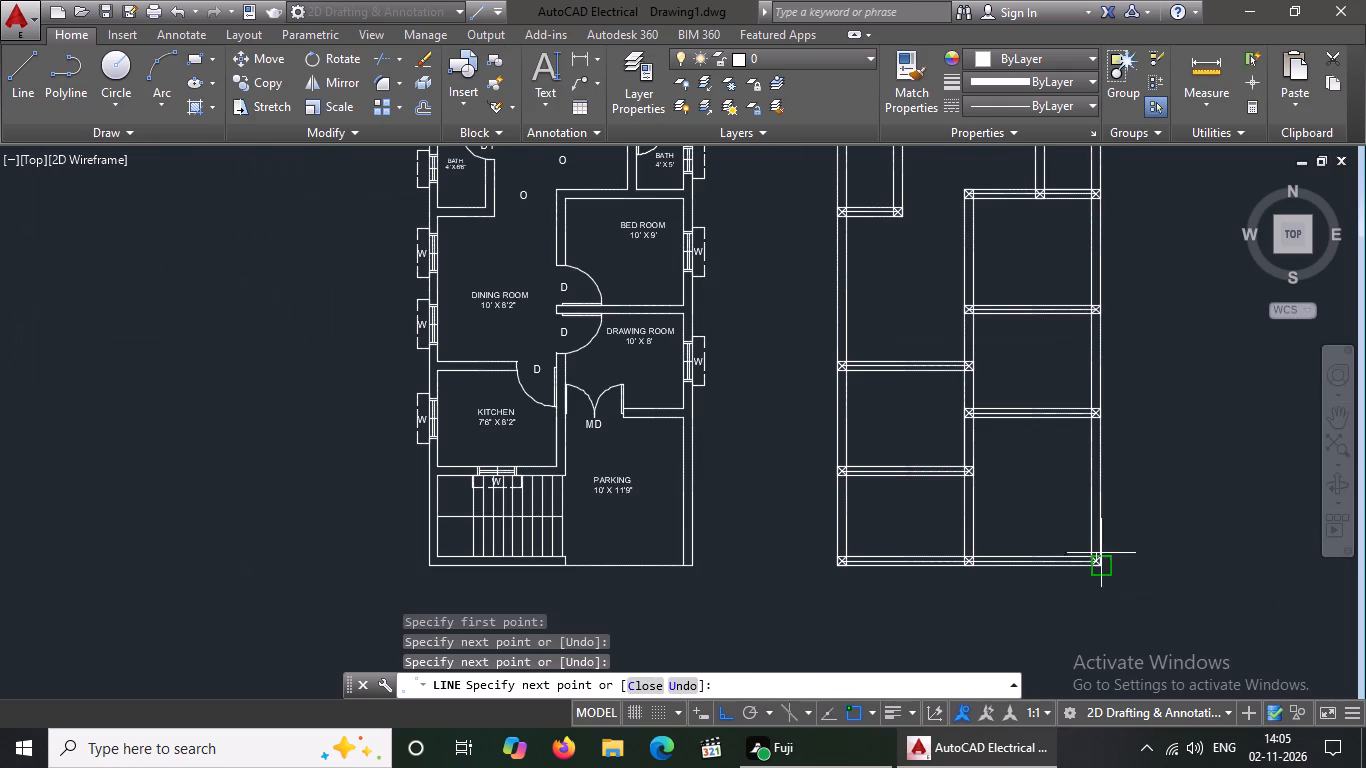
key(Escape)
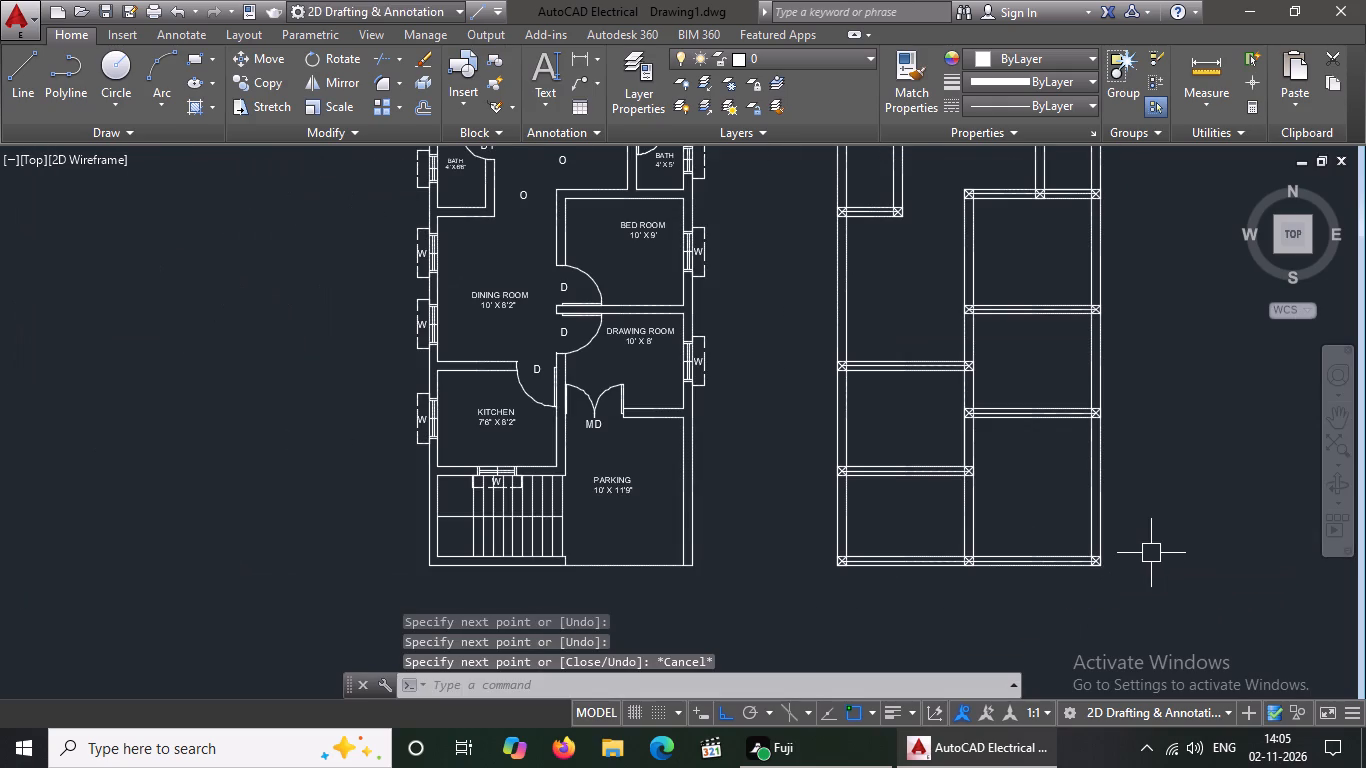
key(Escape)
Draw the left outer wall's centre line from the top corner's crossed square through the upper bedroom wall's to the left bath's bottom wall's.
key(l)
key(Return)
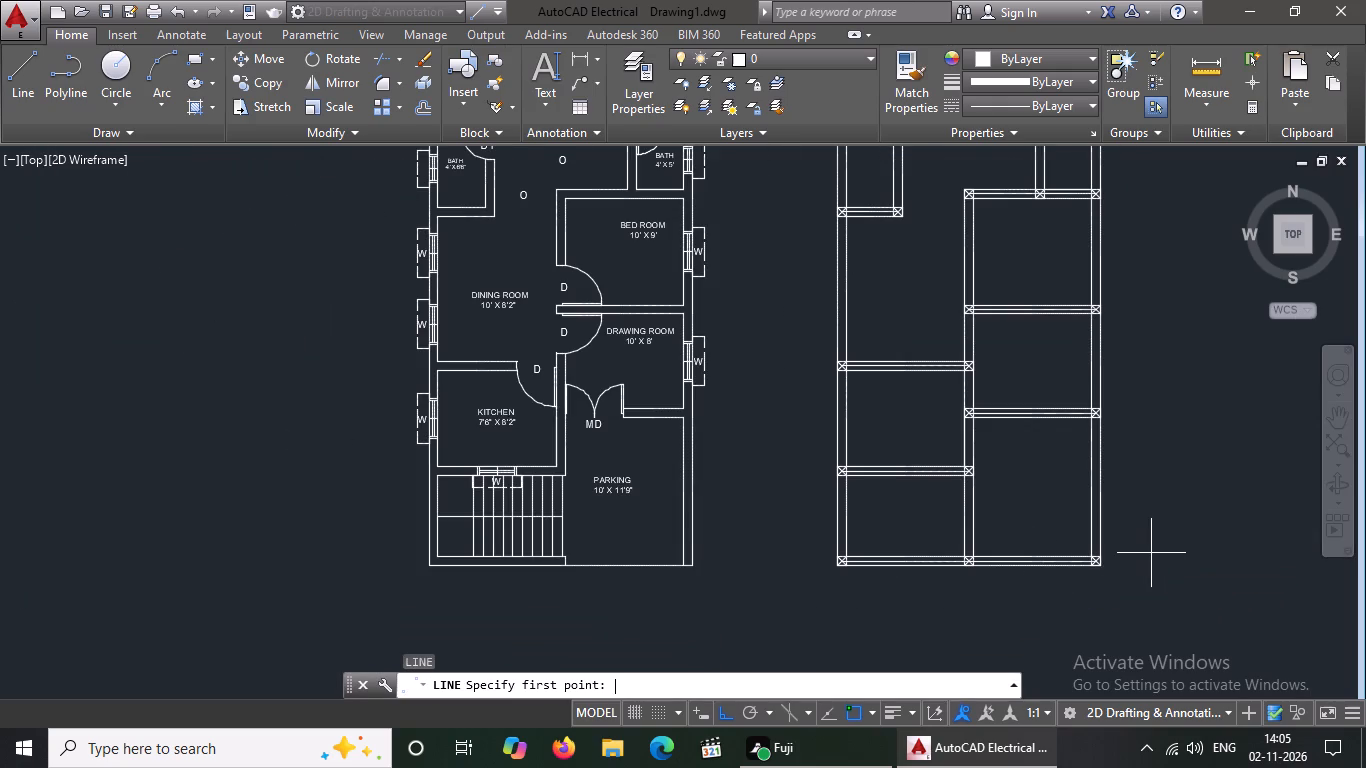
scroll(992, 558, down, 2)
scroll(1051, 404, up, 2)
scroll(773, 275, up, 2)
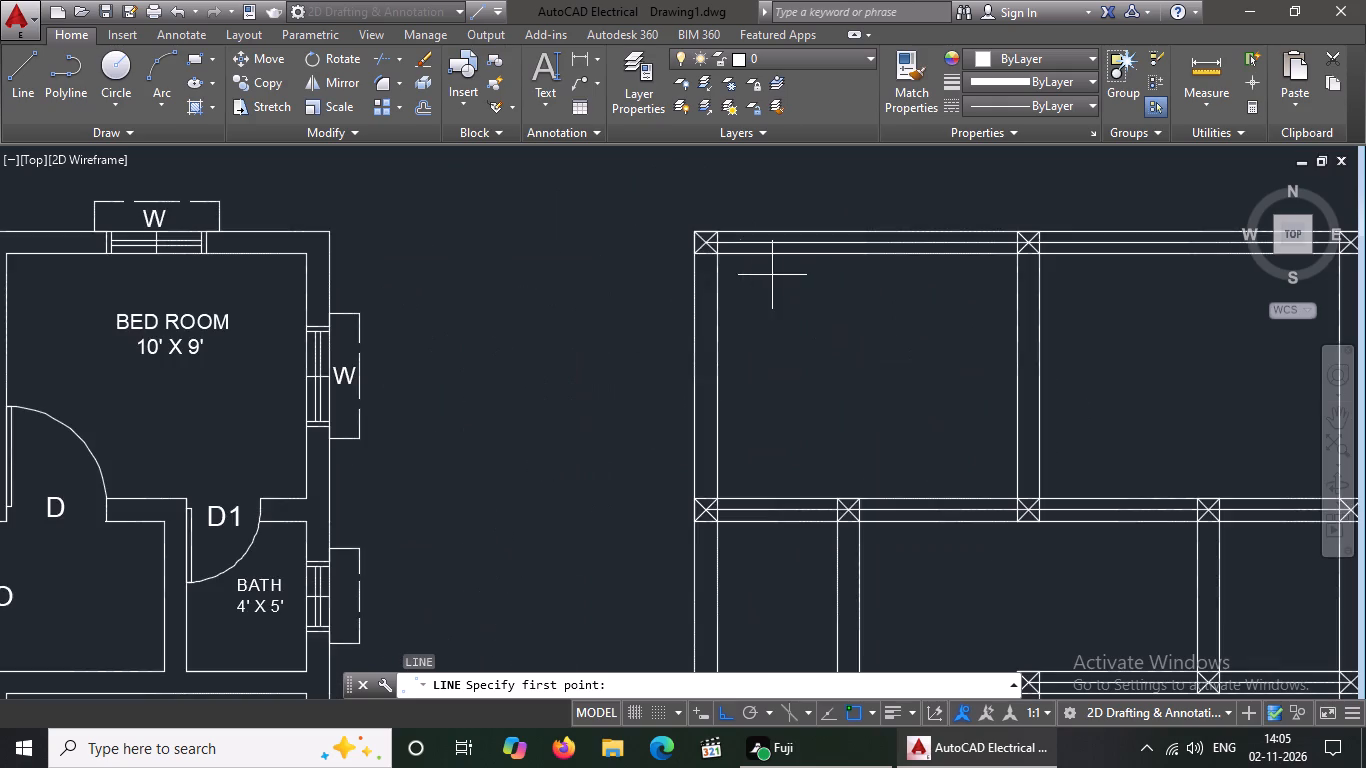
scroll(724, 261, up, 3)
click(648, 182)
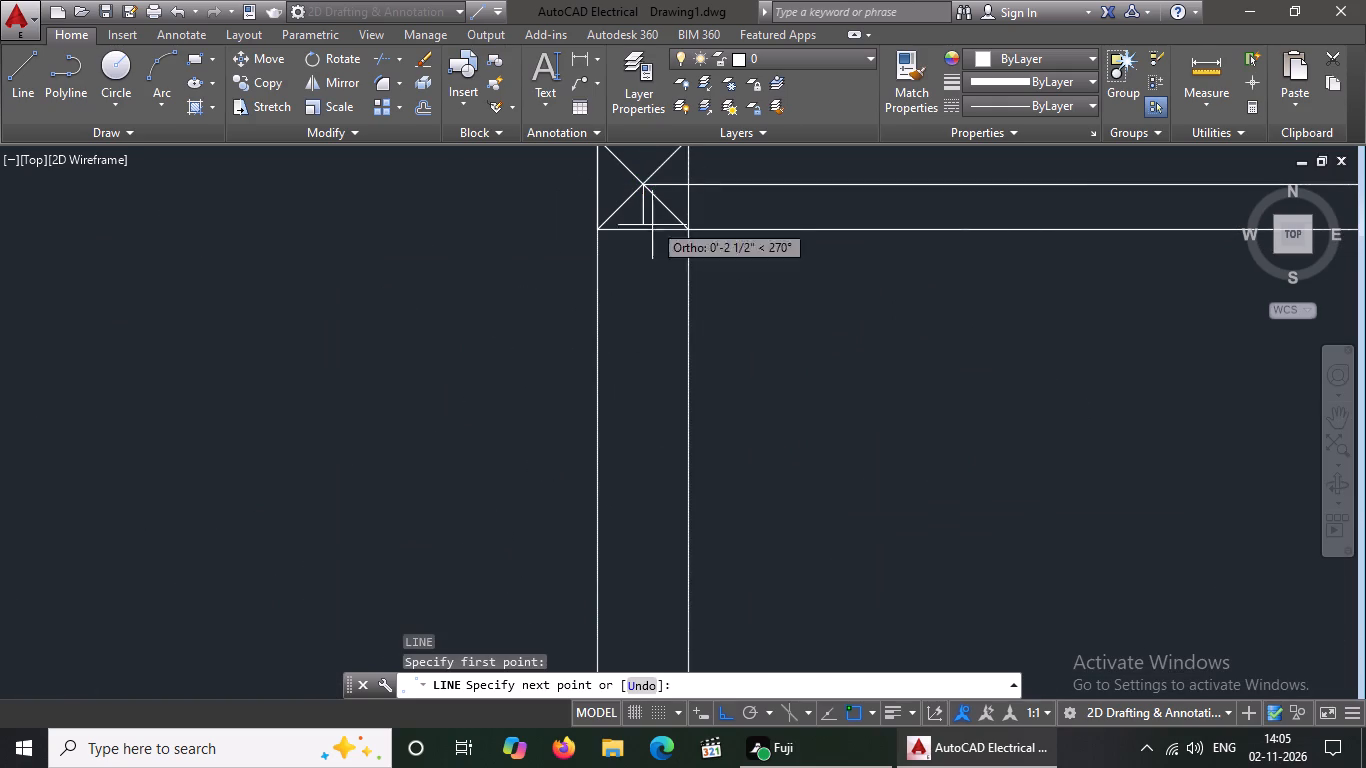
scroll(641, 295, down, 3)
scroll(645, 548, up, 2)
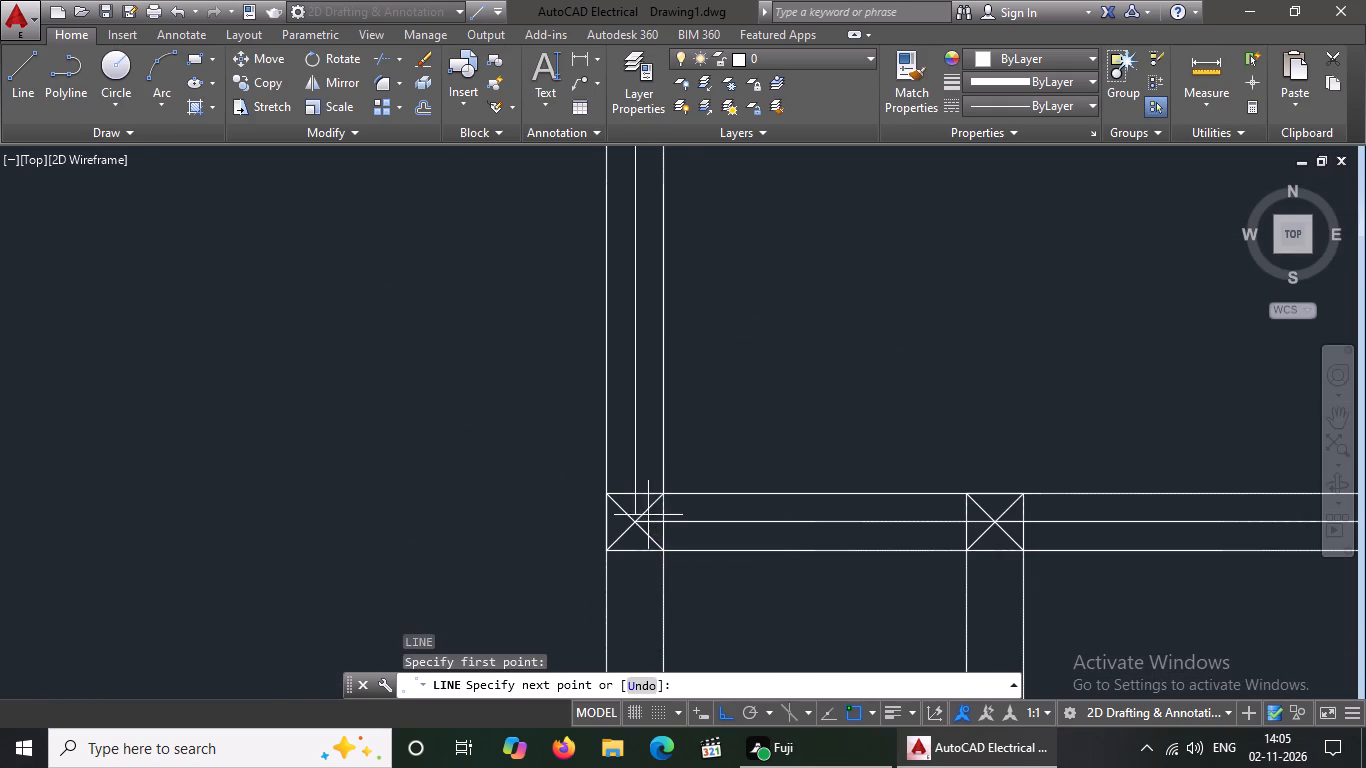
click(640, 527)
scroll(659, 326, down, 3)
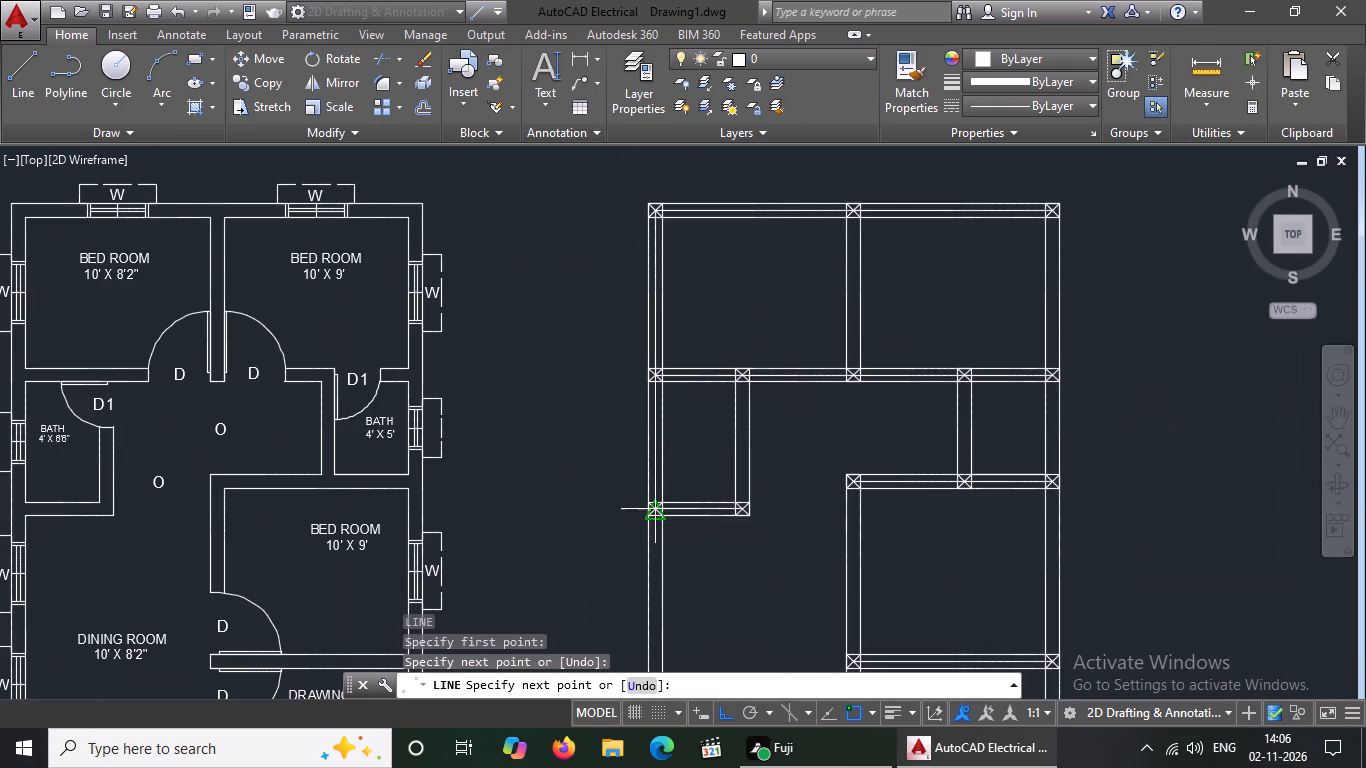
scroll(652, 508, up, 5)
click(630, 545)
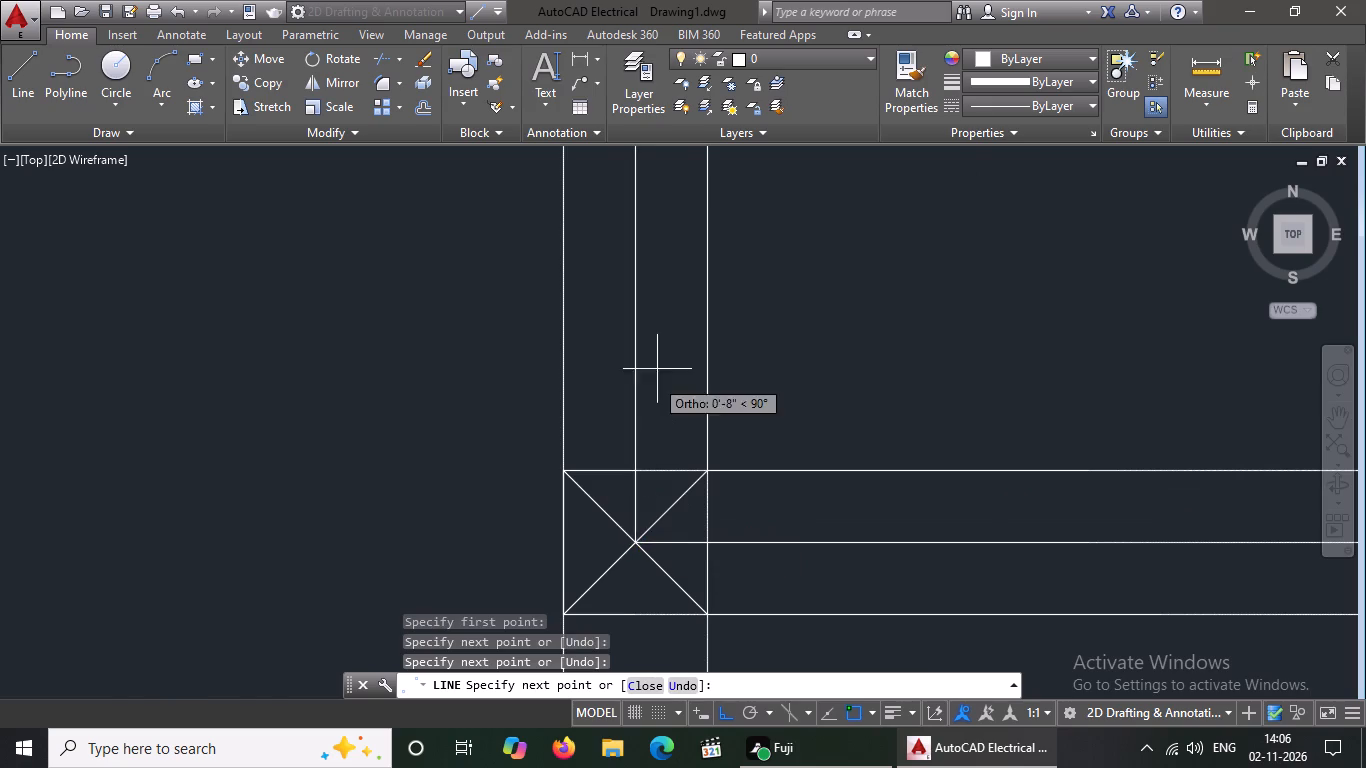
Continue the left outer wall's centre line through the crossed squares at the kitchen's upper and lower walls to the bottom corner's.
scroll(660, 359, down, 7)
scroll(659, 478, up, 6)
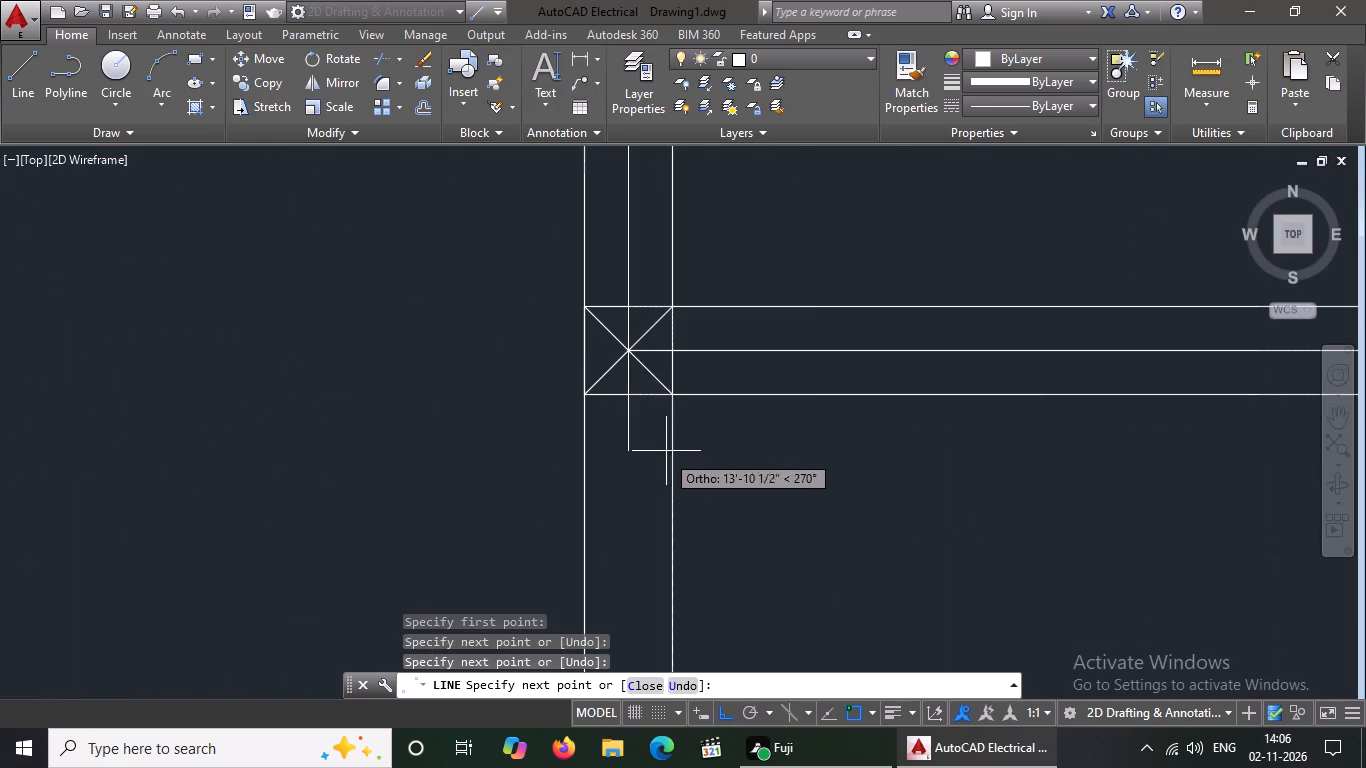
click(628, 353)
scroll(645, 234, down, 4)
scroll(645, 316, down, 2)
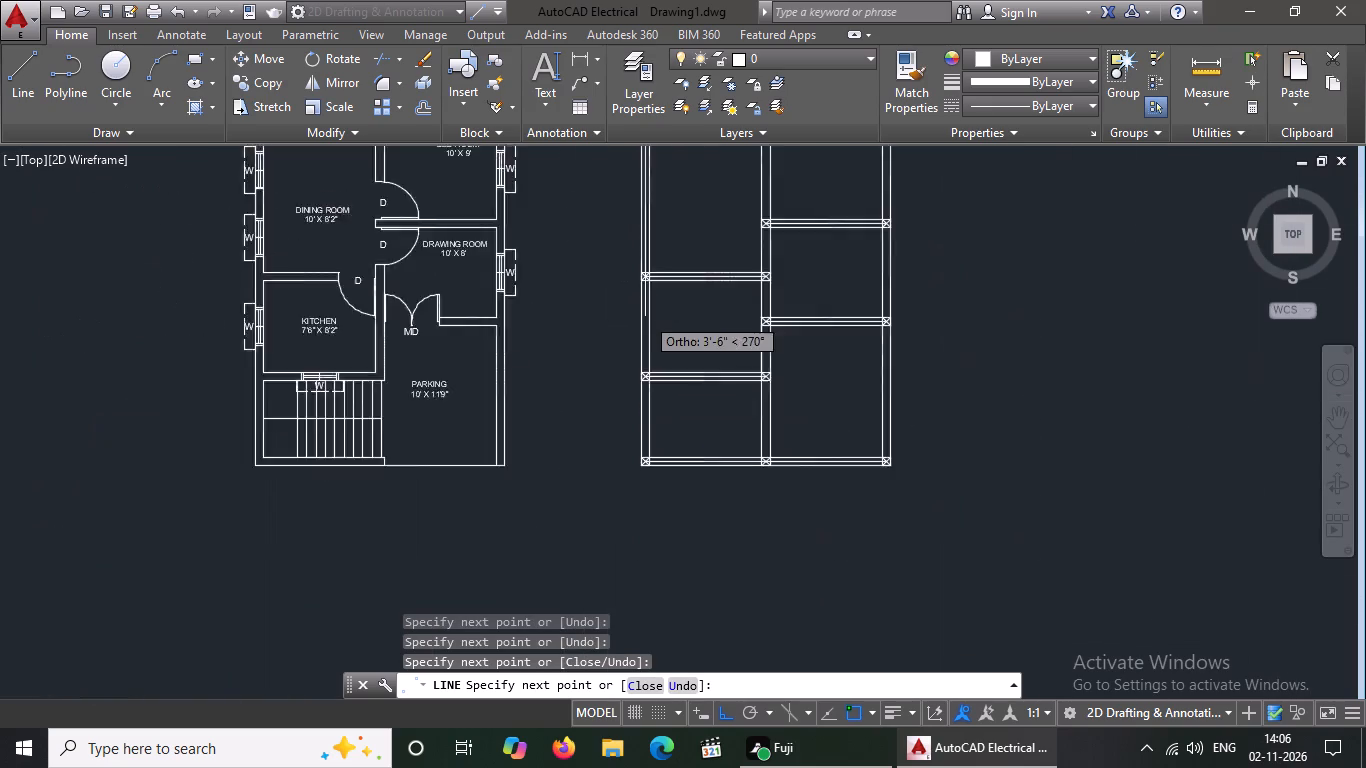
scroll(651, 355, up, 6)
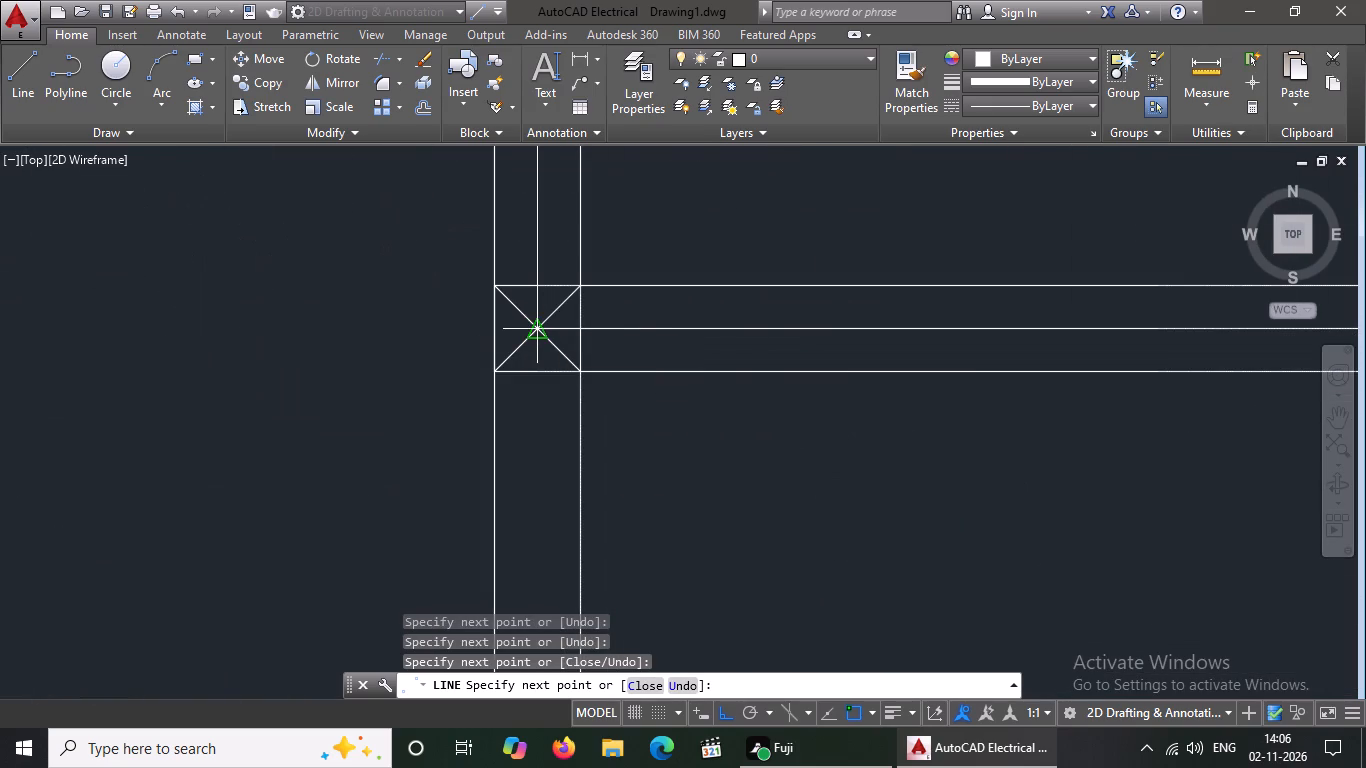
click(536, 329)
scroll(550, 271, down, 7)
scroll(555, 347, up, 4)
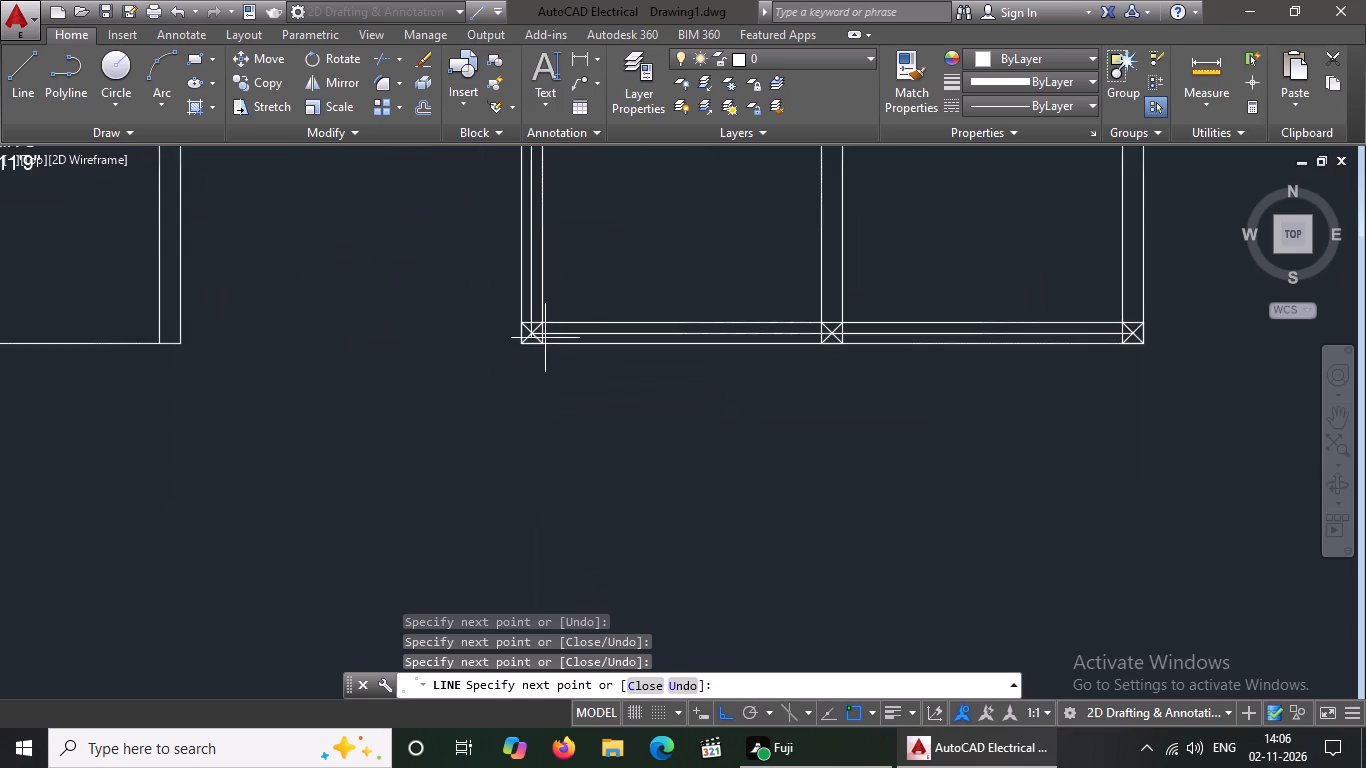
scroll(539, 335, up, 1)
drag(513, 333, 510, 342)
key(Escape)
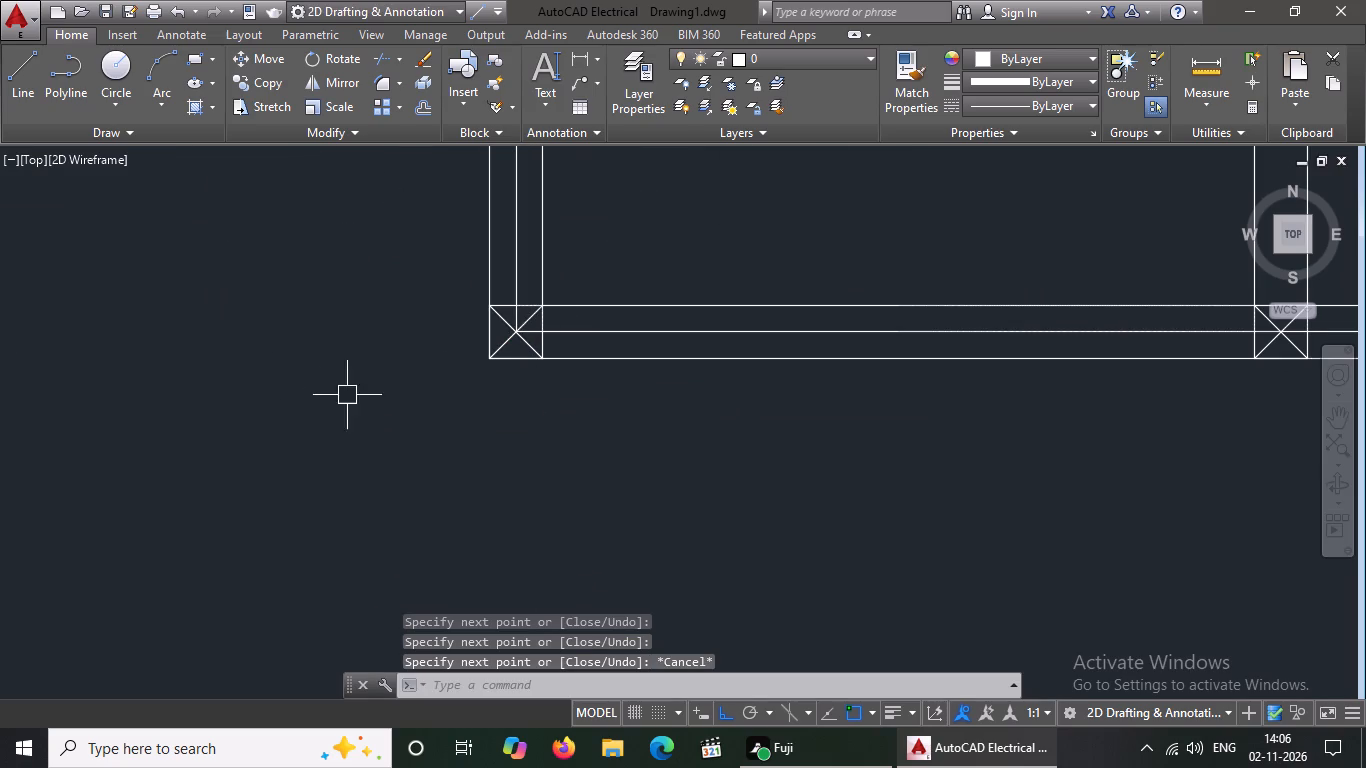
Draw the right outer wall's centre line from the top corner's crossed square through the upper bedroom wall's to the right bath's bottom wall's.
scroll(354, 404, down, 6)
scroll(396, 249, up, 3)
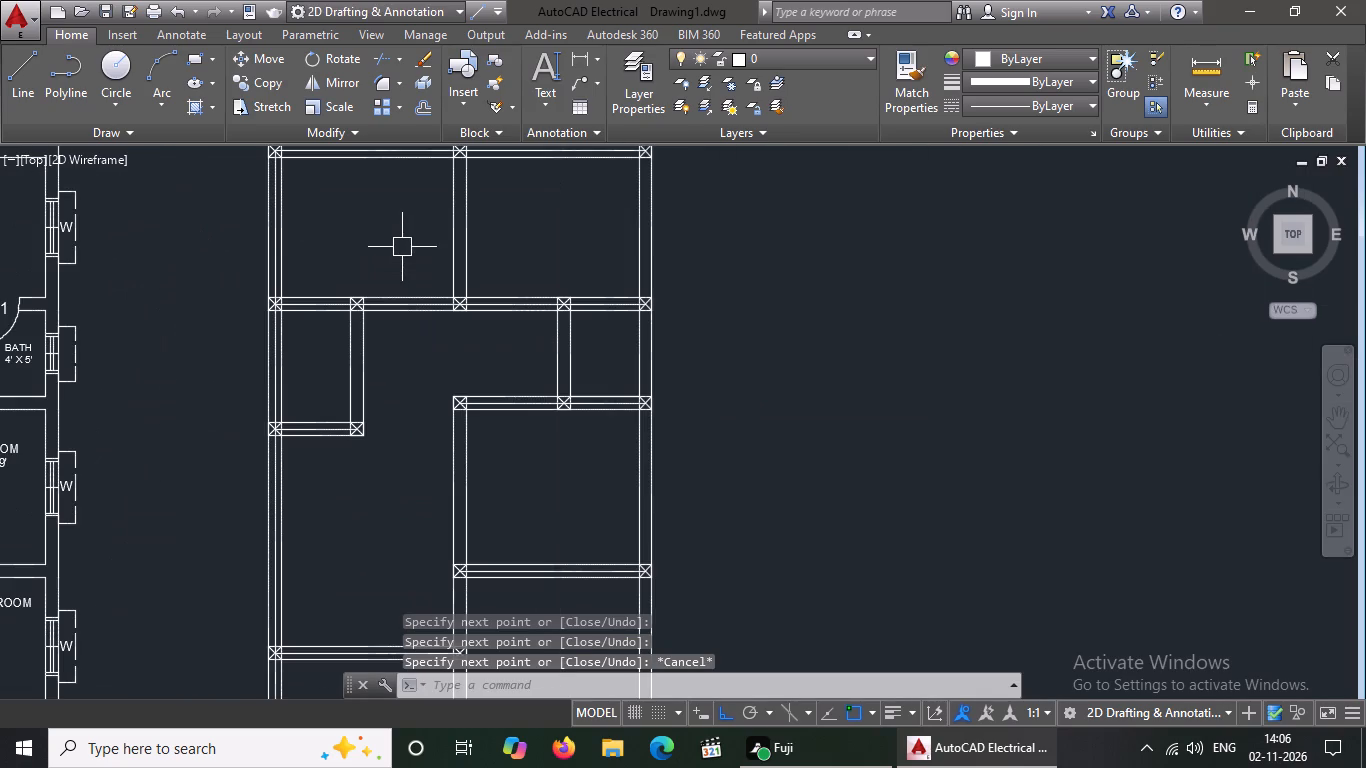
scroll(406, 245, down, 2)
key(Escape)
key(l)
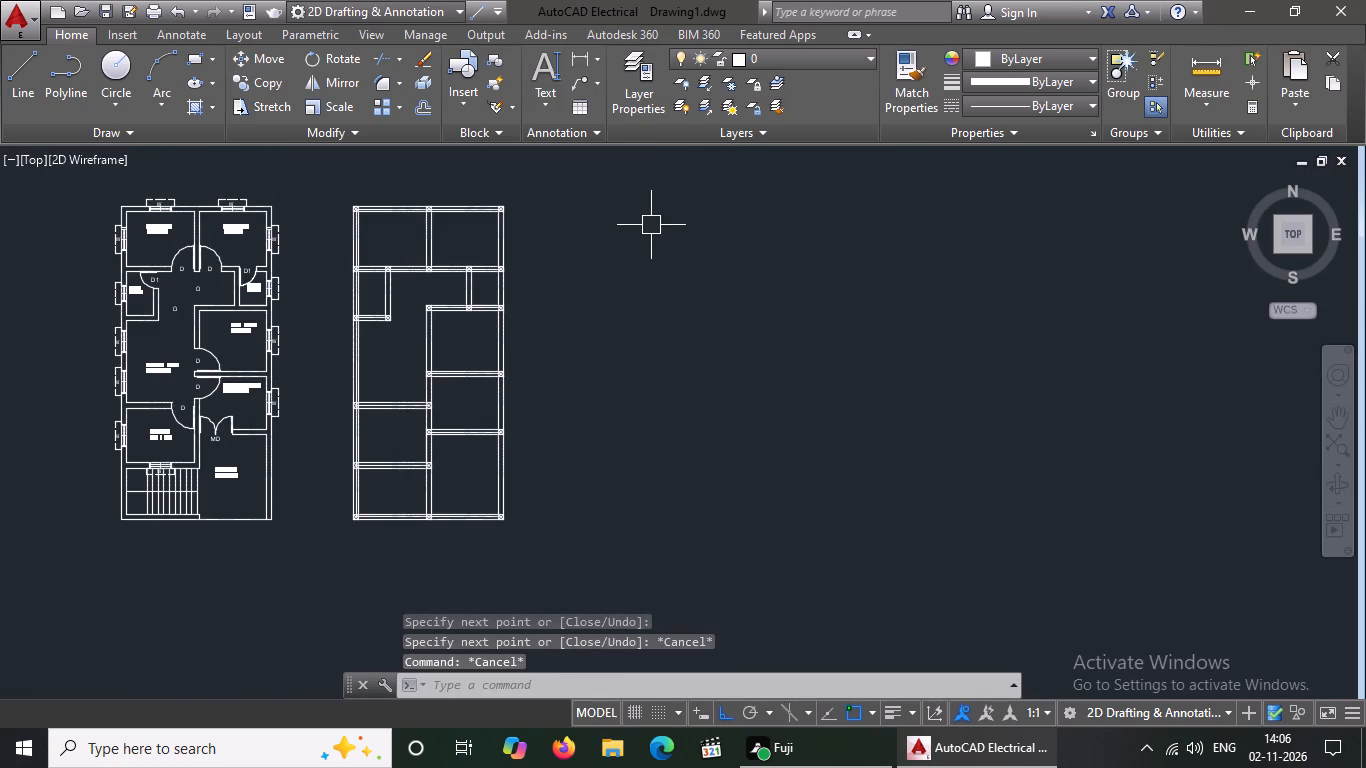
key(Return)
scroll(478, 172, up, 3)
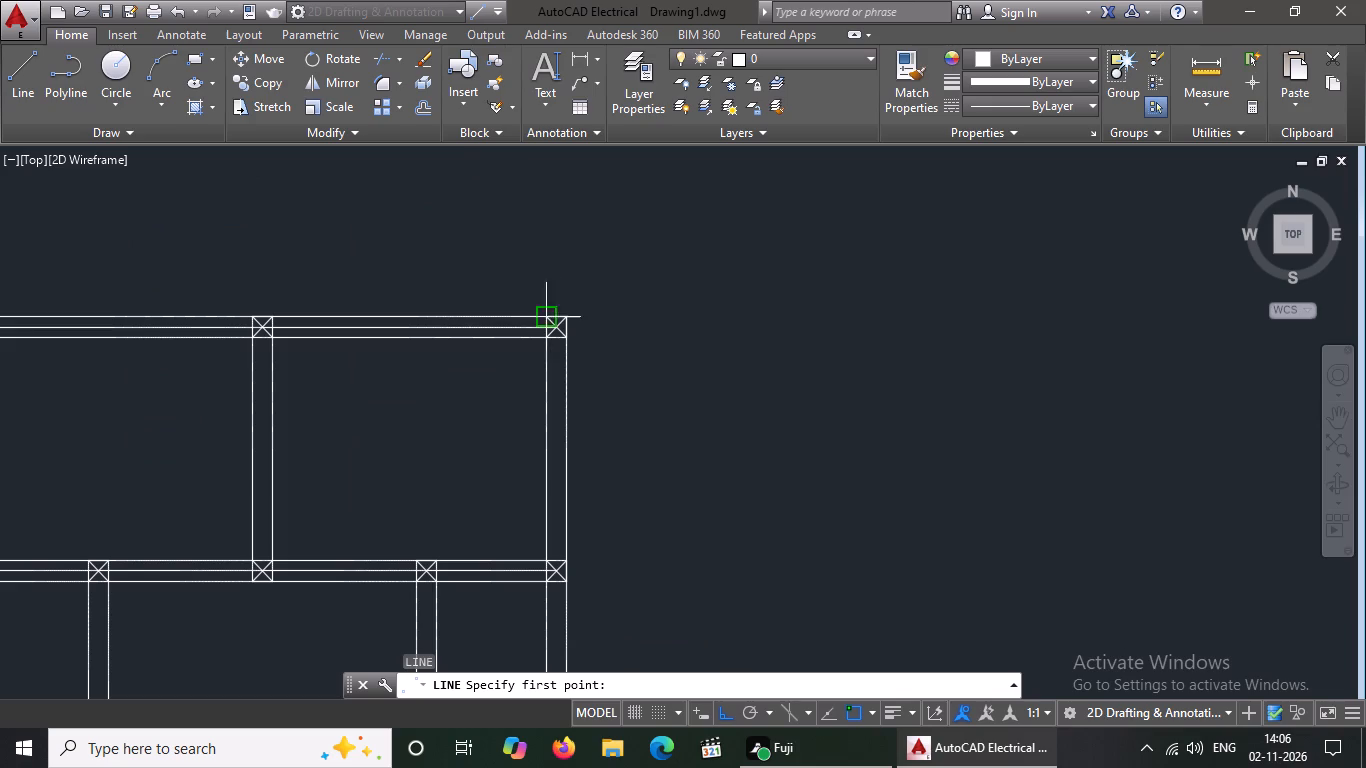
click(561, 332)
scroll(587, 333, down, 3)
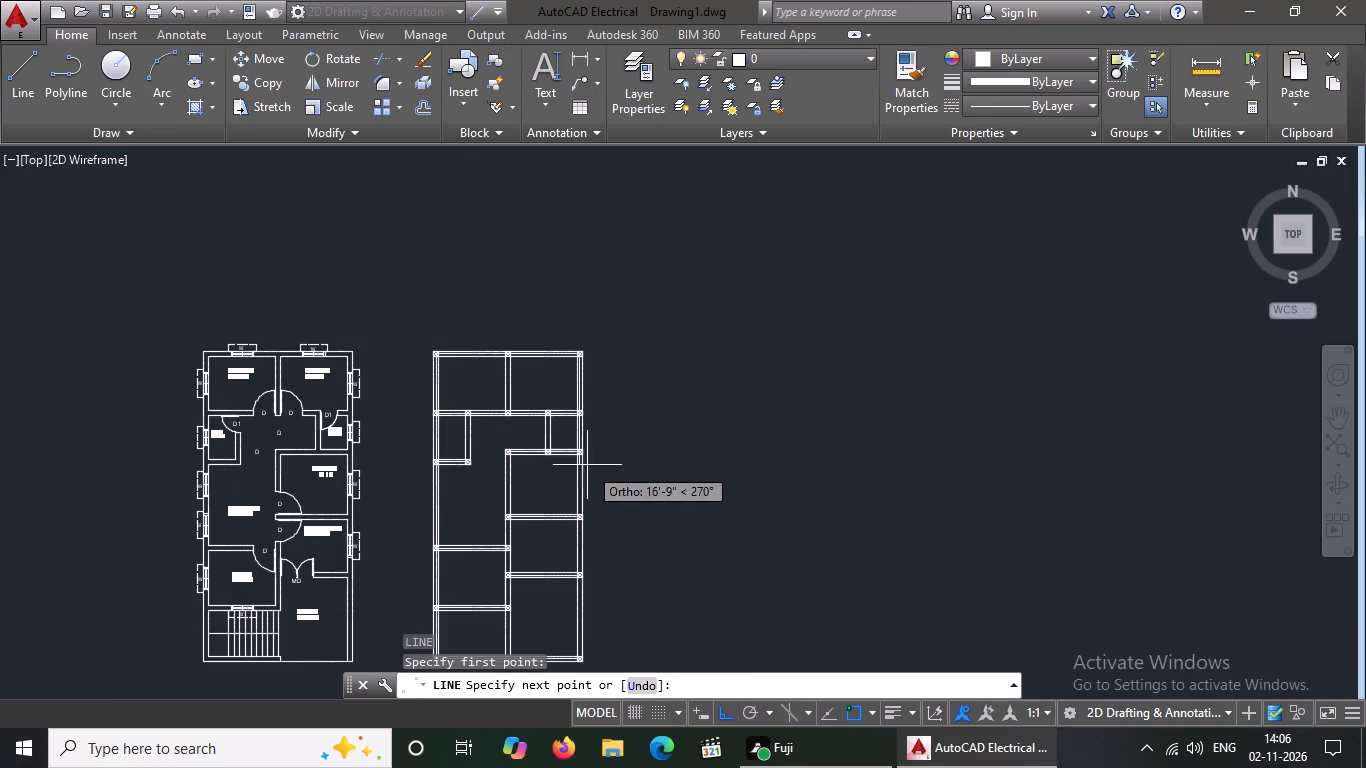
scroll(570, 422, up, 5)
click(516, 473)
scroll(551, 332, down, 4)
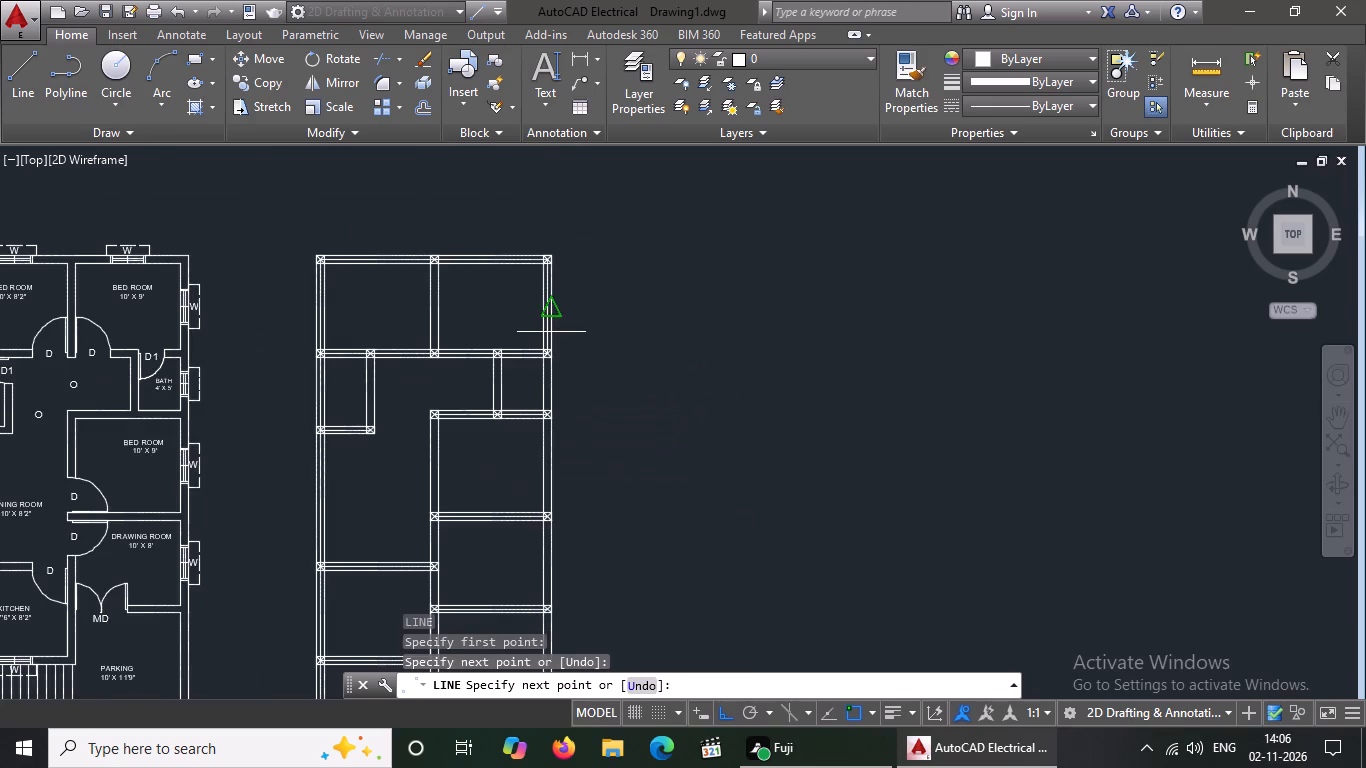
scroll(539, 417, up, 5)
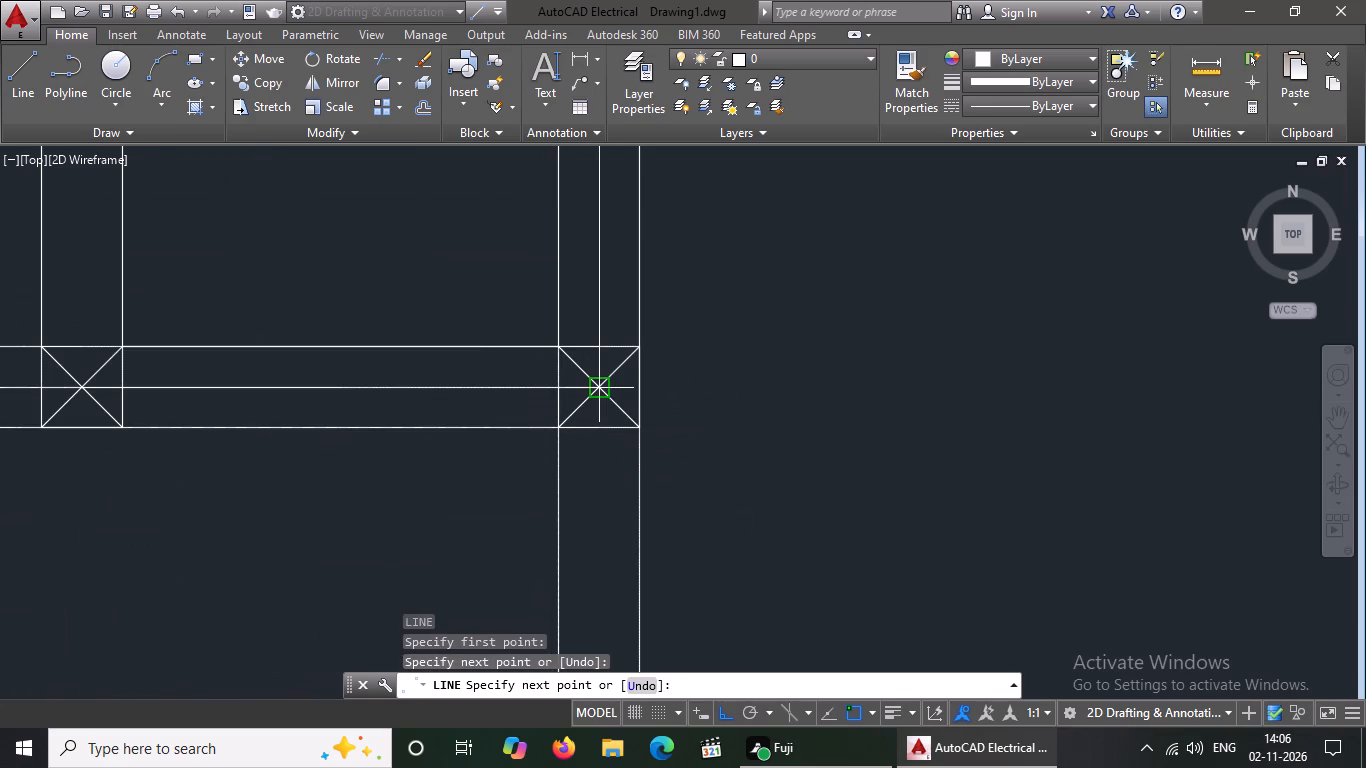
click(602, 385)
Continue the right outer wall's centre line through the crossed squares at the drawing room's upper and lower walls to the bottom corner's.
scroll(686, 286, down, 5)
scroll(674, 390, up, 5)
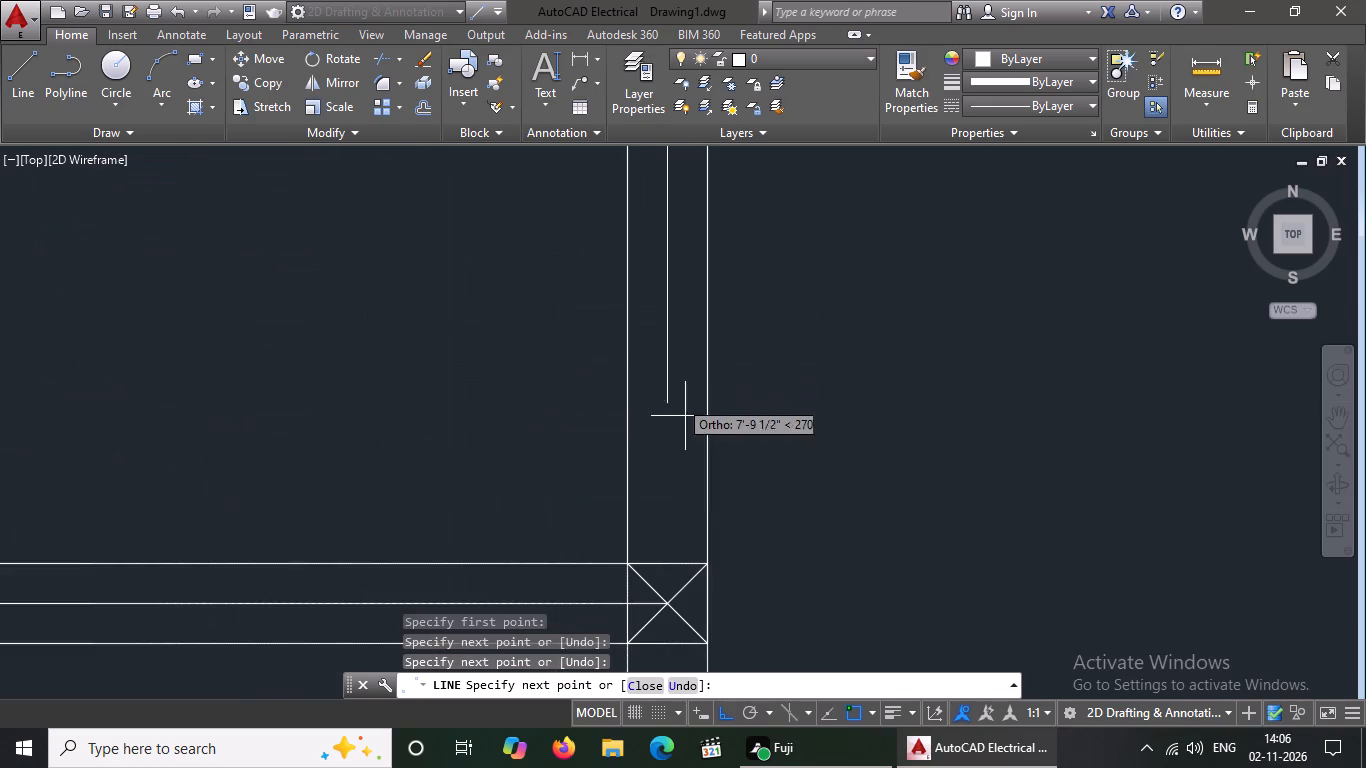
drag(668, 610, 673, 594)
scroll(732, 296, down, 4)
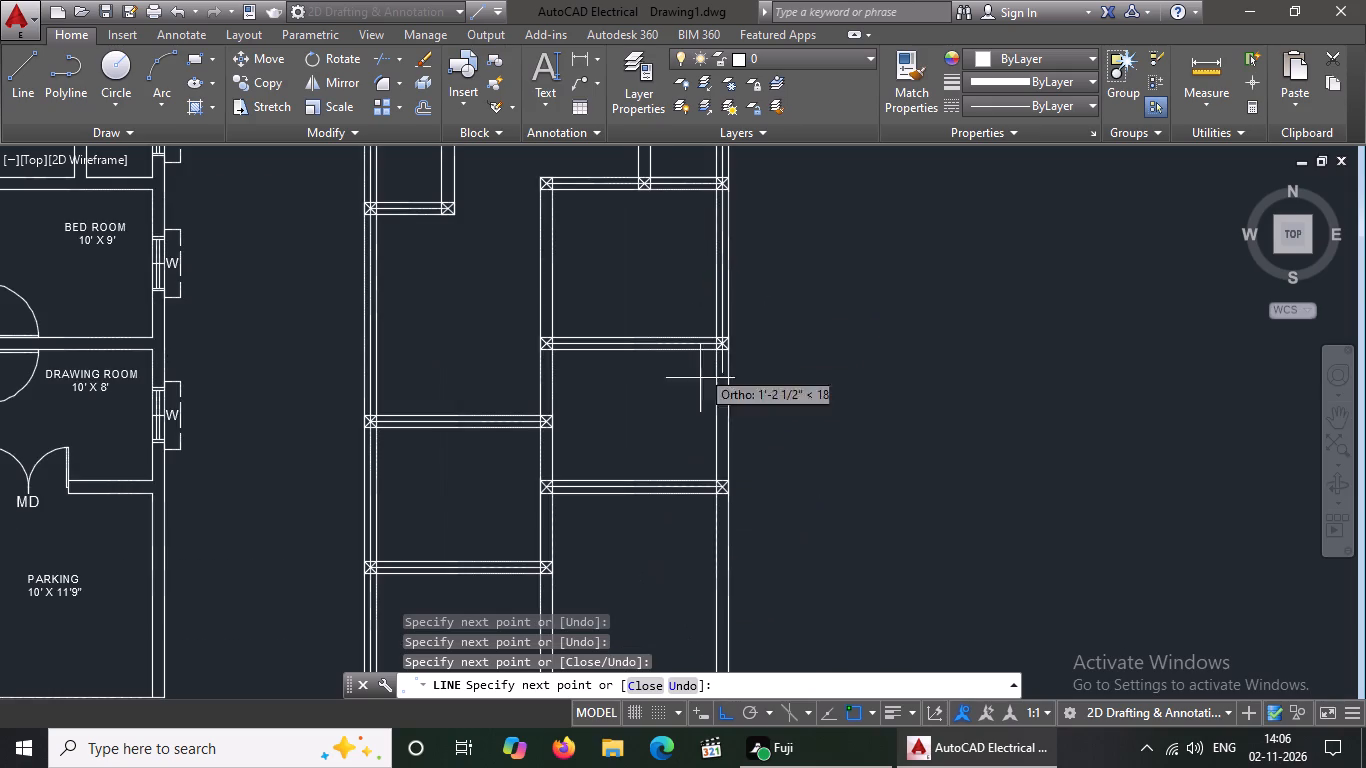
scroll(722, 444, up, 4)
scroll(730, 407, down, 3)
scroll(729, 500, up, 3)
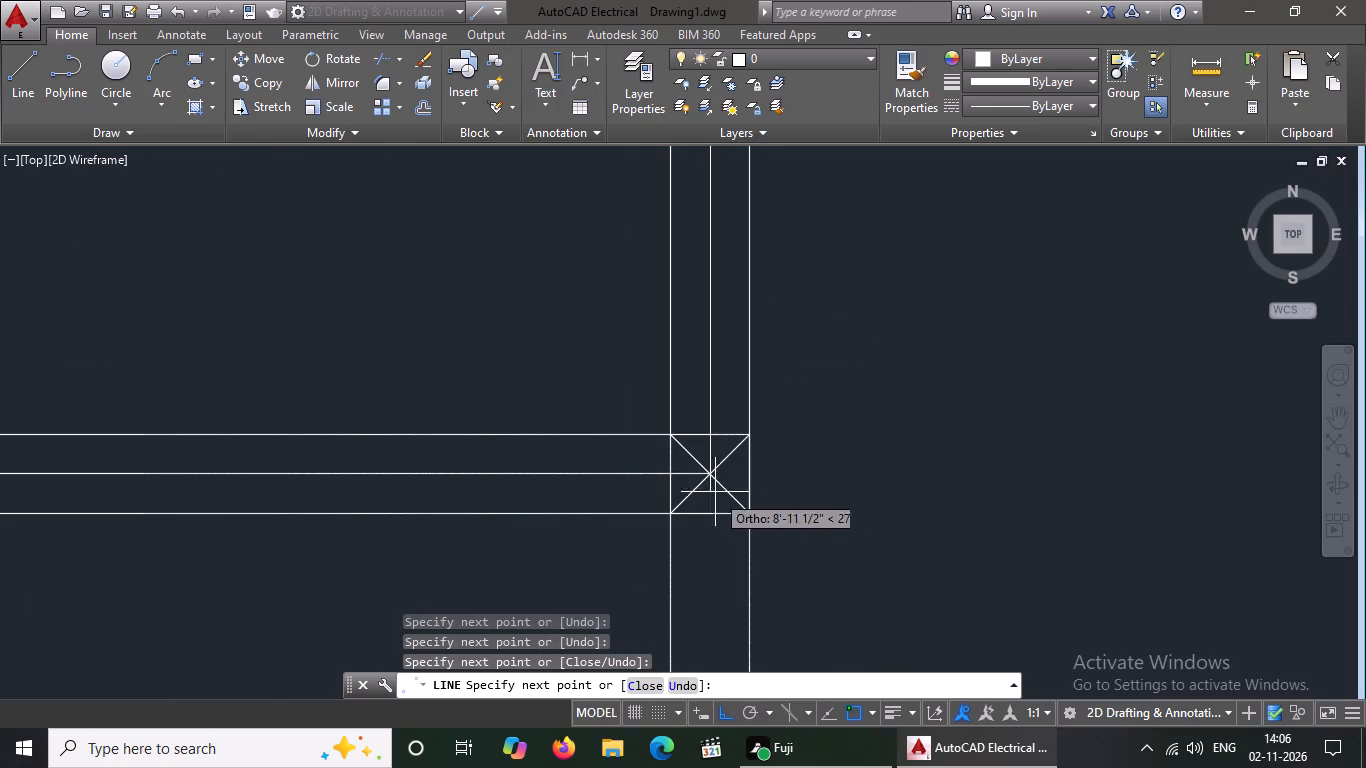
click(713, 480)
scroll(702, 361, down, 7)
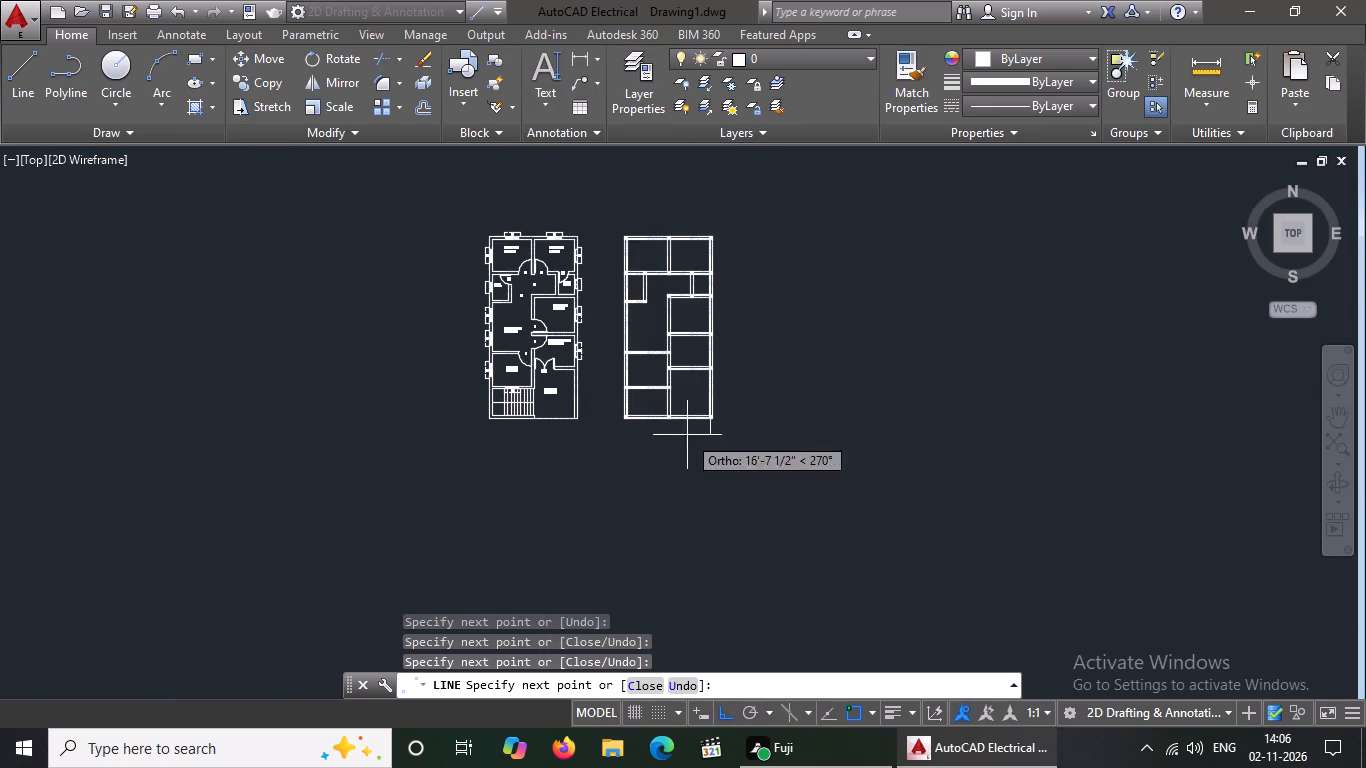
scroll(721, 418, up, 2)
scroll(644, 440, up, 2)
scroll(741, 376, up, 3)
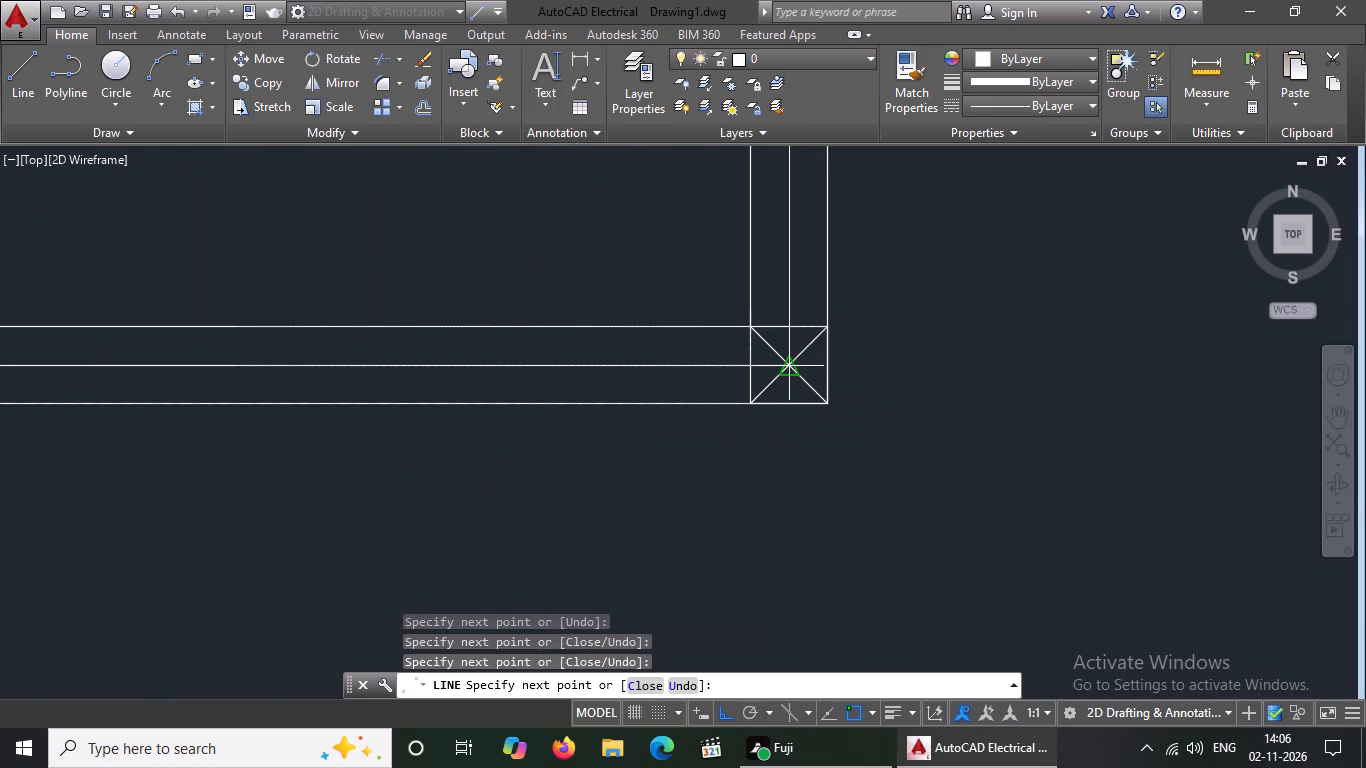
click(790, 361)
key(Escape)
Draw the centre line of the wall between the two upper bedrooms, joining its top and bottom crossed squares.
scroll(846, 394, down, 3)
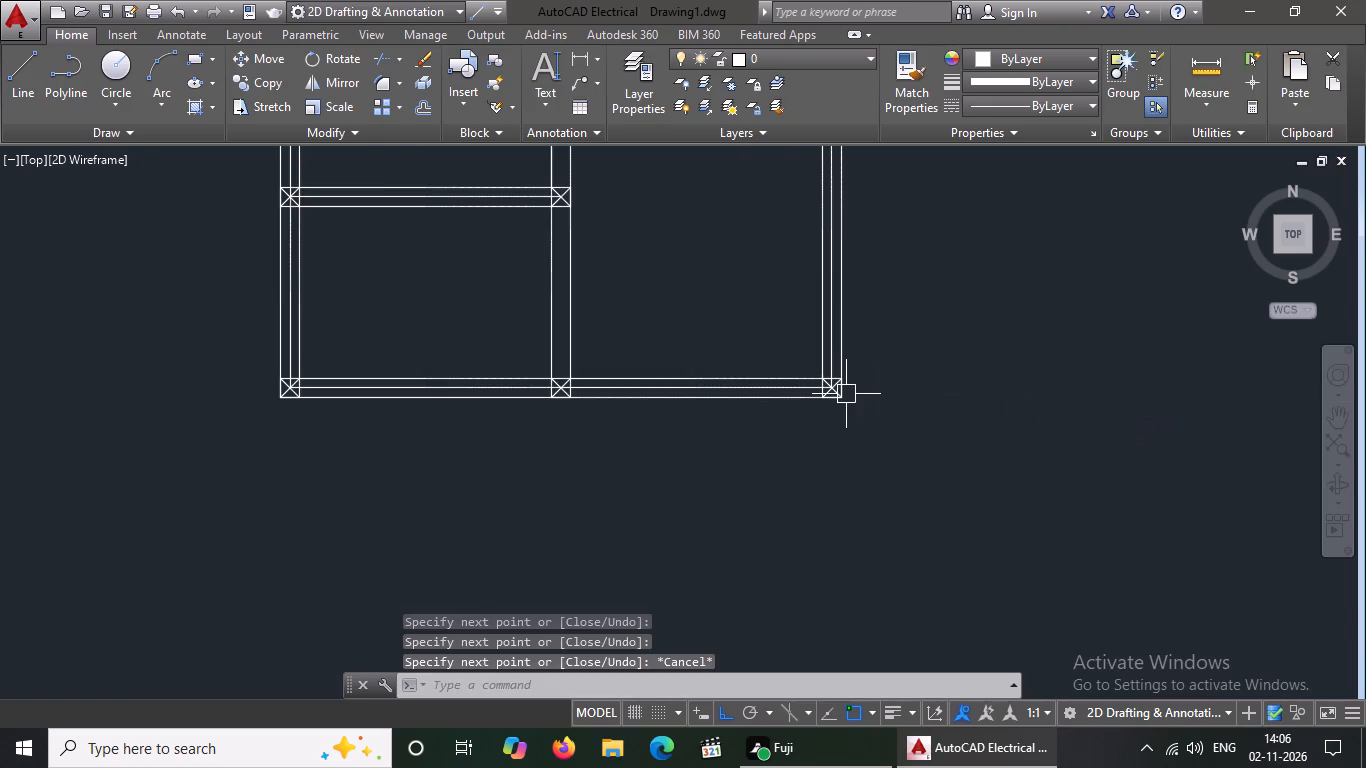
scroll(846, 394, down, 3)
scroll(734, 324, down, 2)
scroll(752, 199, up, 2)
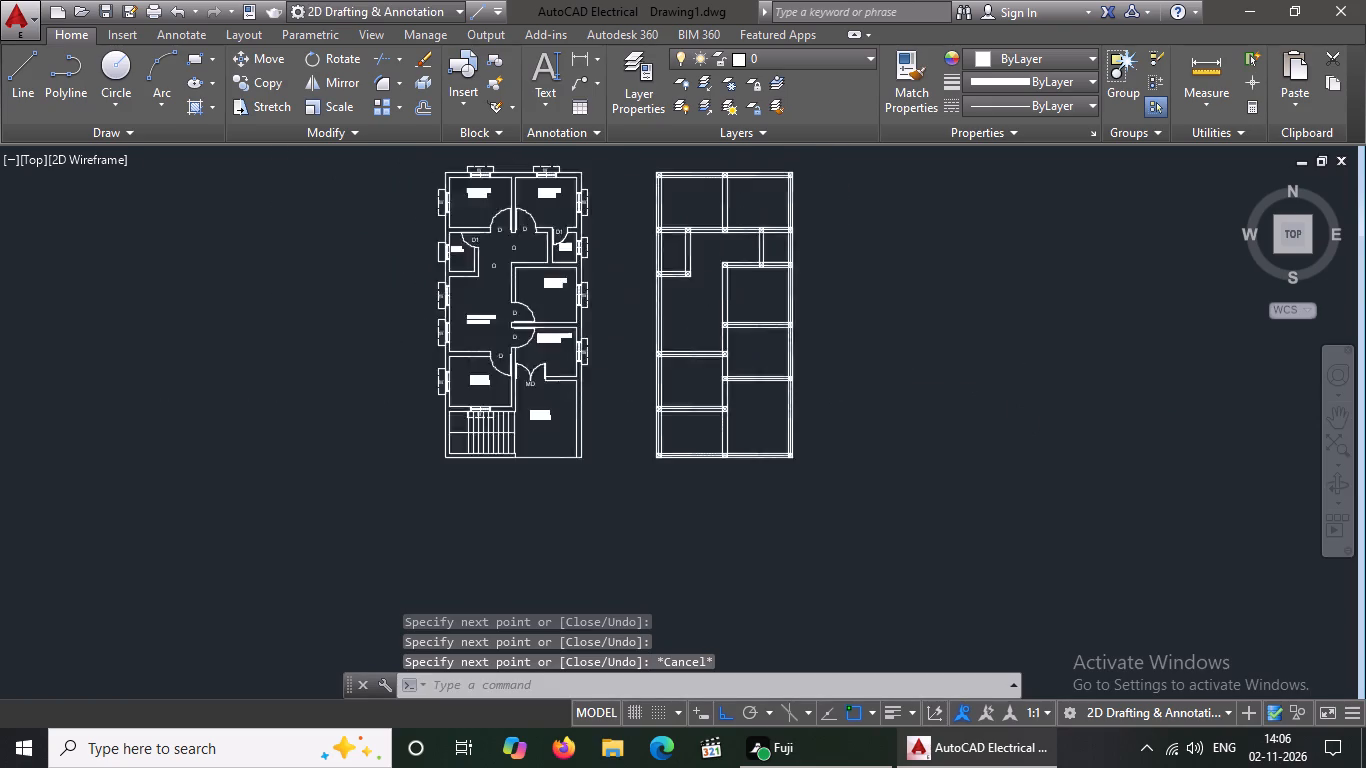
scroll(745, 192, down, 1)
scroll(732, 143, up, 5)
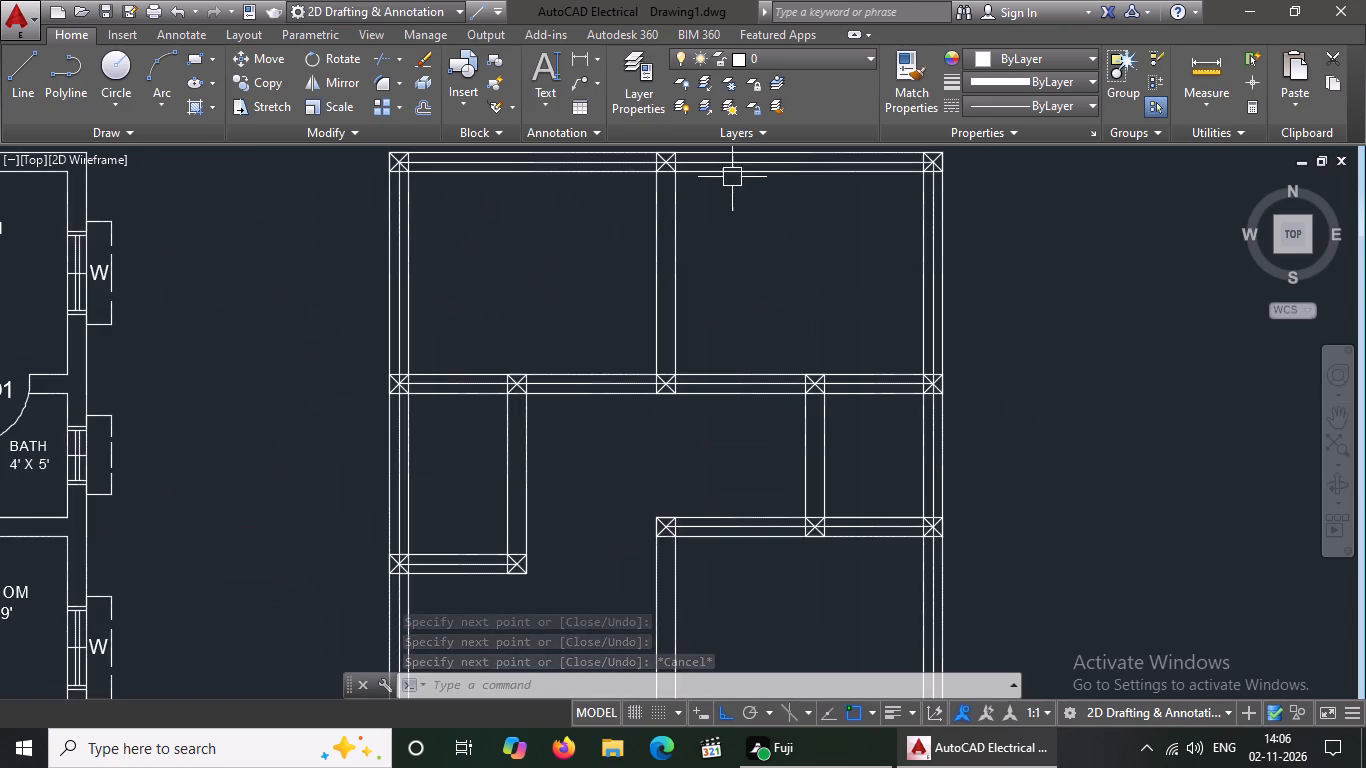
scroll(733, 225, down, 2)
key(l)
key(Return)
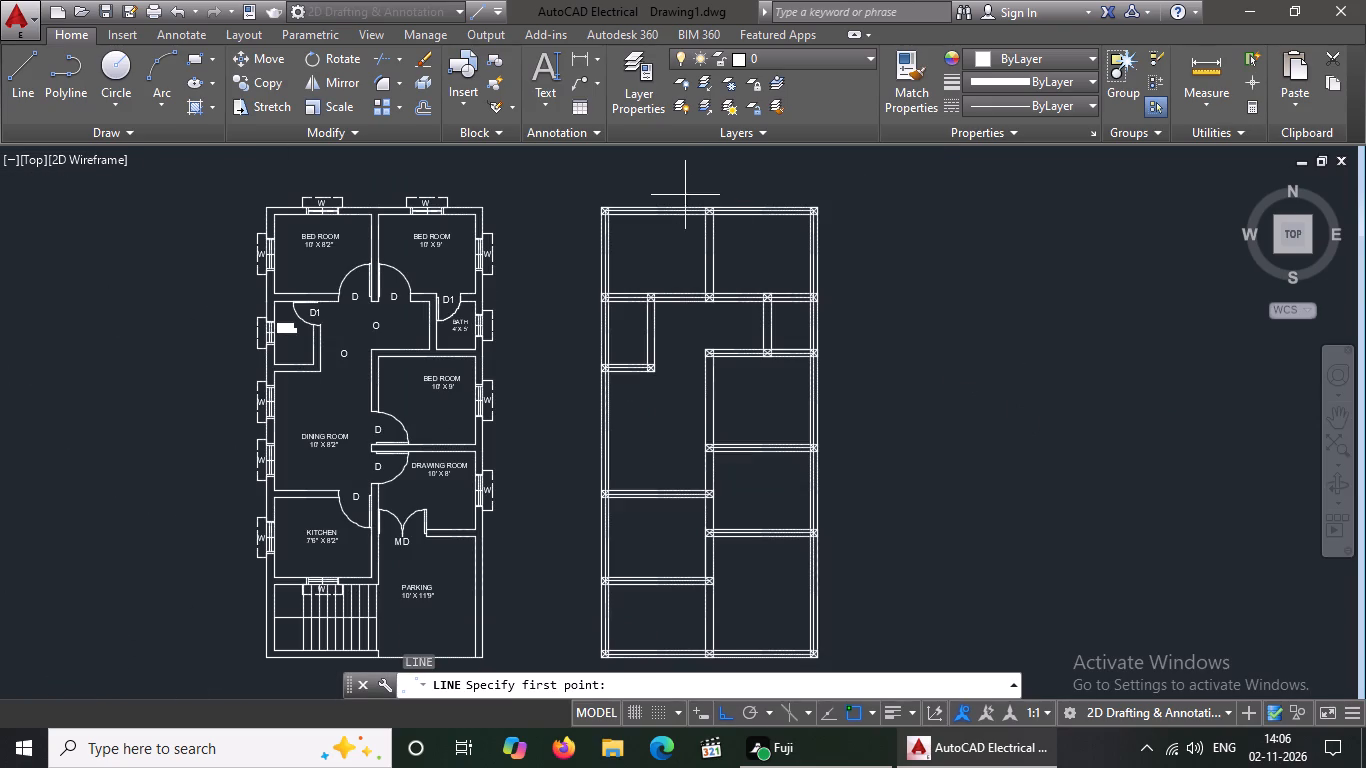
scroll(694, 217, up, 3)
click(730, 207)
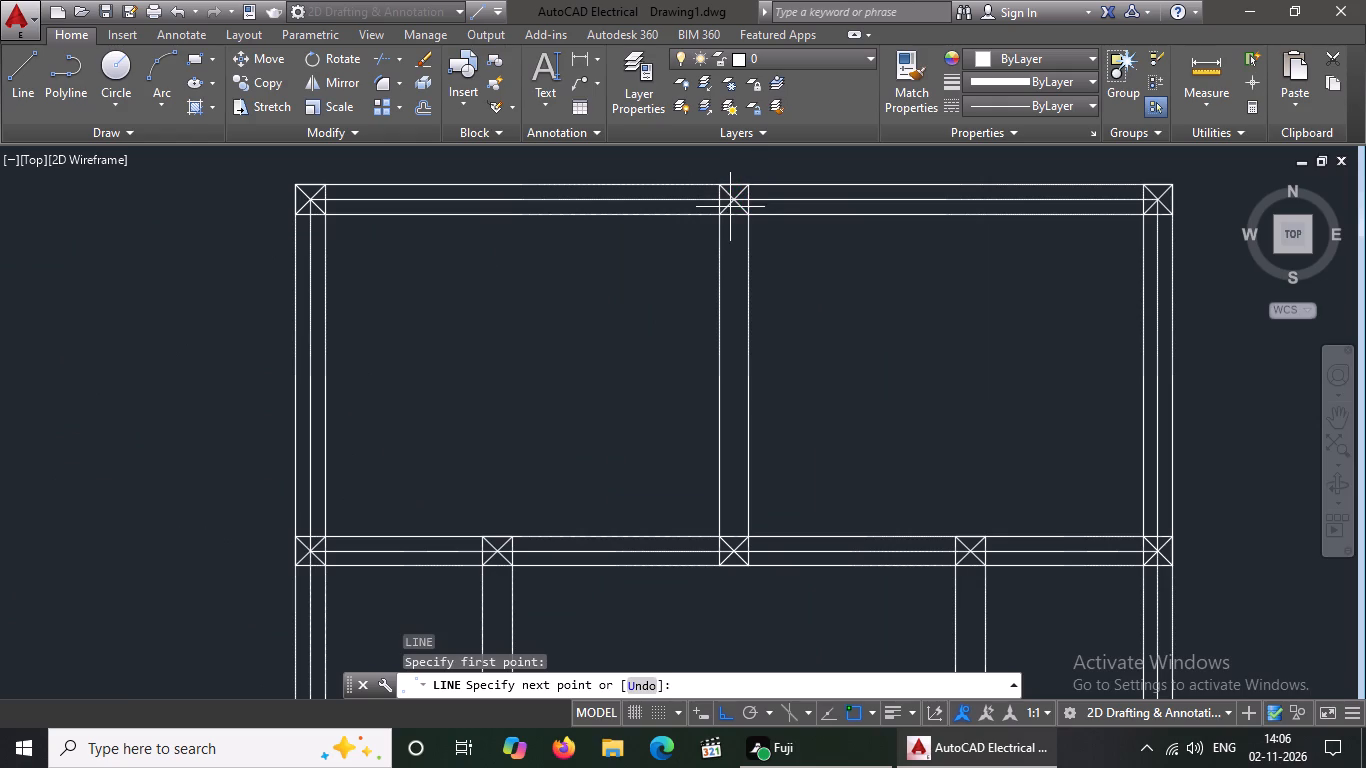
click(735, 551)
key(Escape)
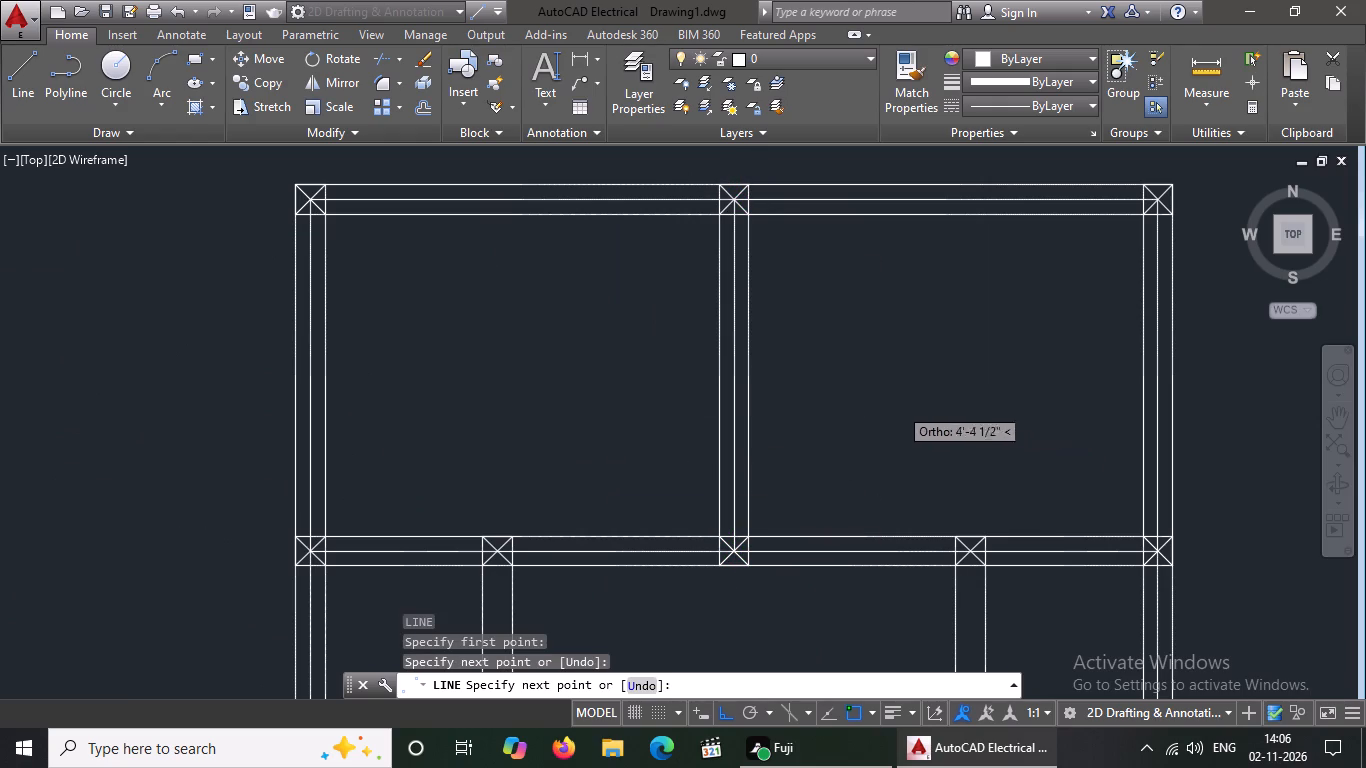
Draw the centre line of the left bath's inner side wall between its upper and lower crossed squares.
scroll(824, 312, down, 3)
key(l)
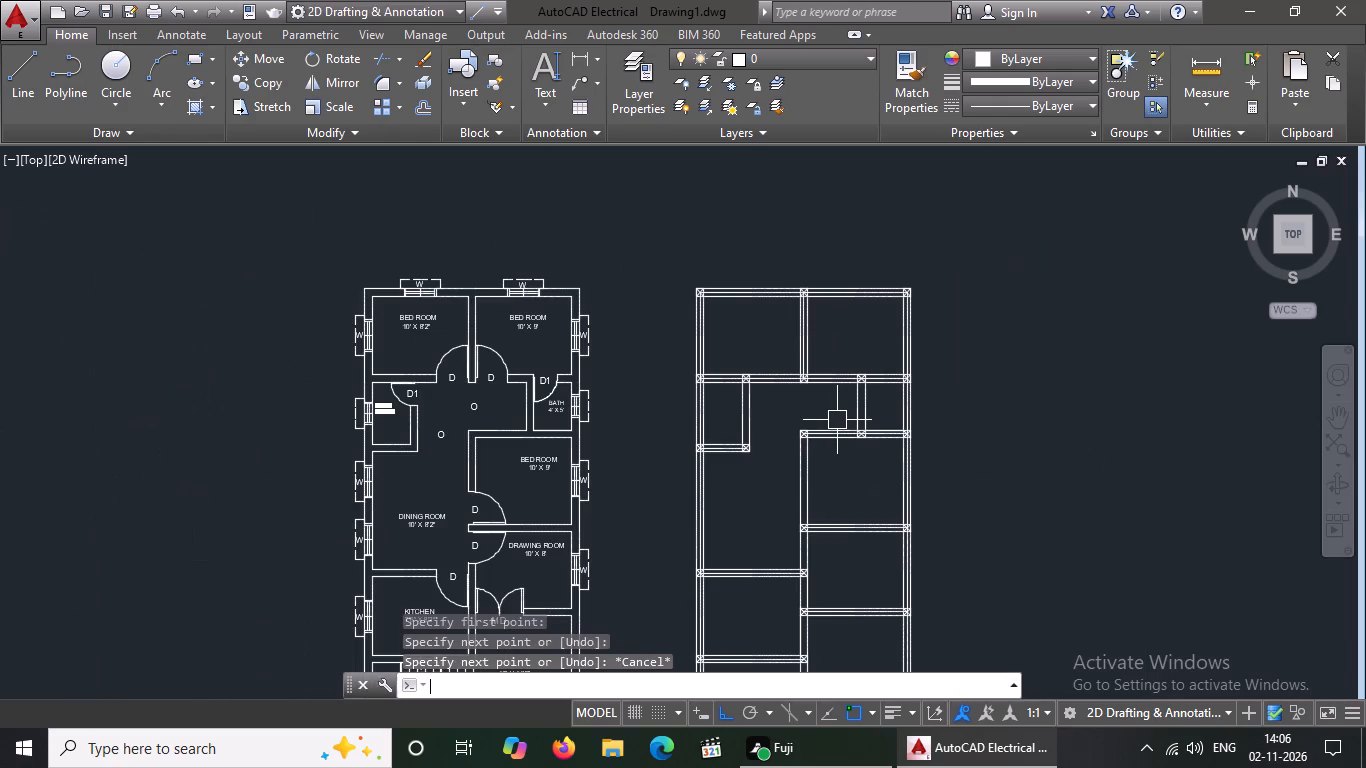
key(Return)
scroll(726, 396, up, 3)
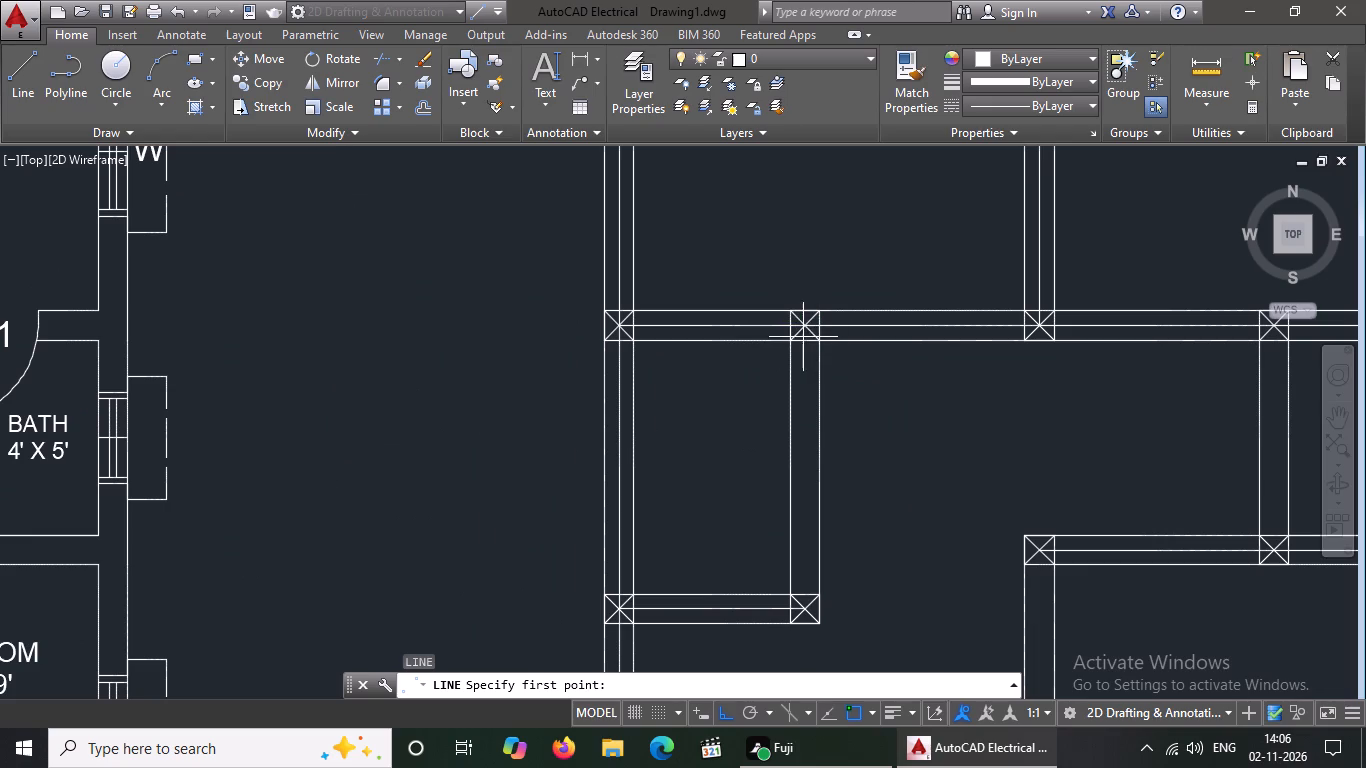
click(804, 327)
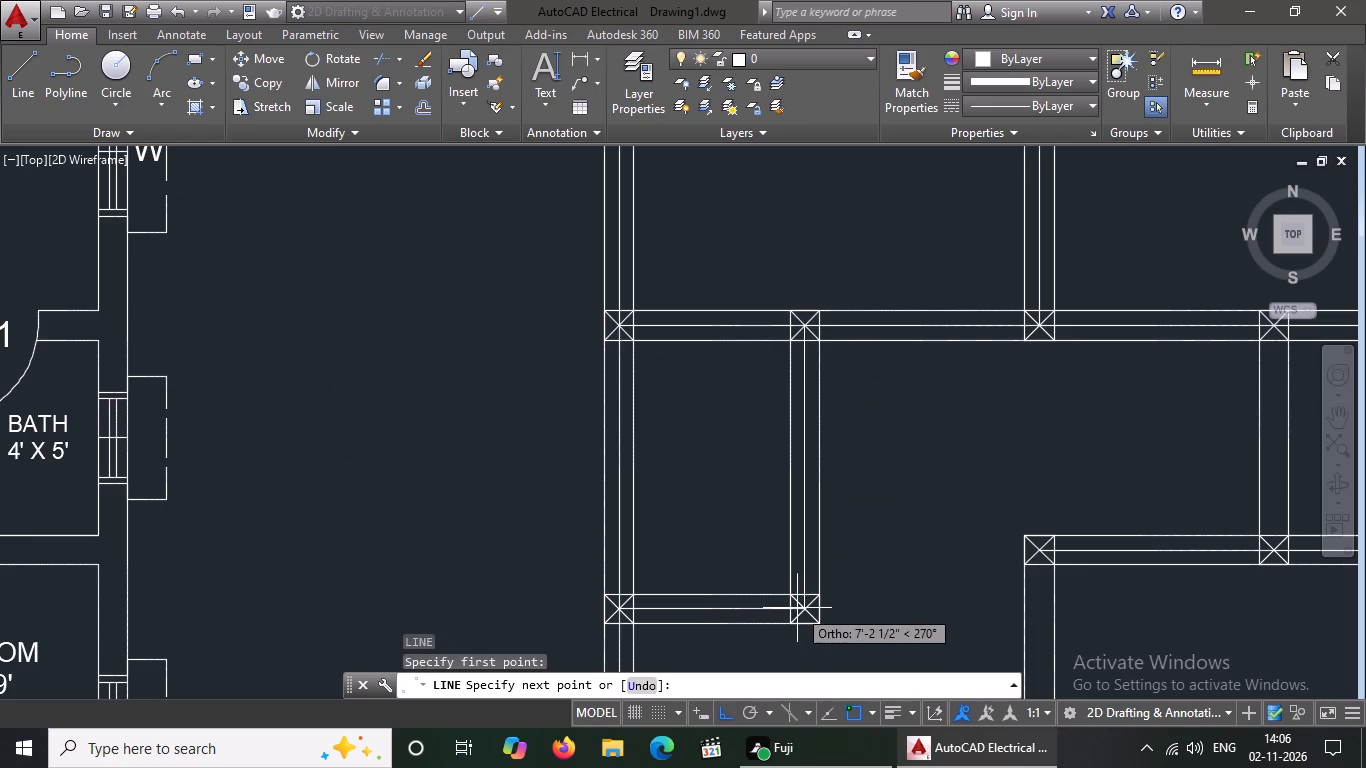
drag(801, 609, 851, 586)
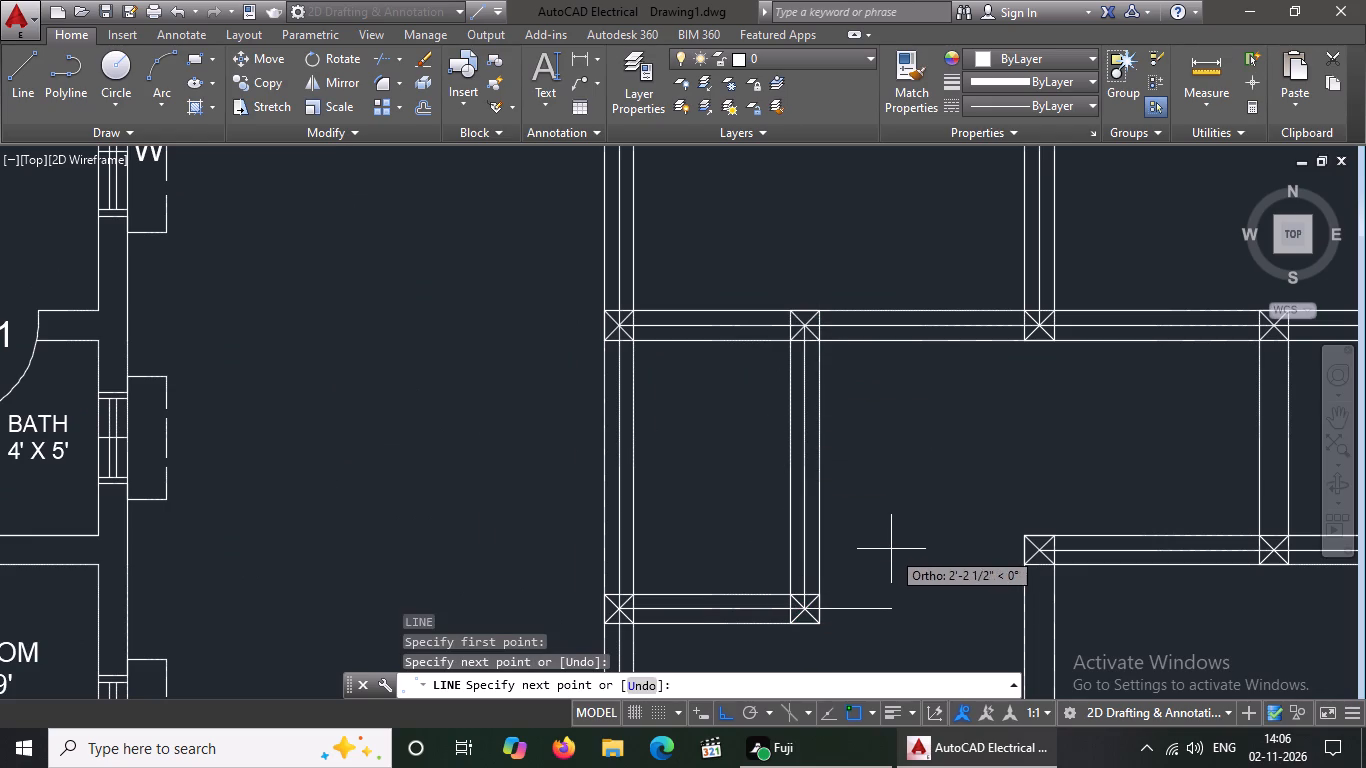
key(Escape)
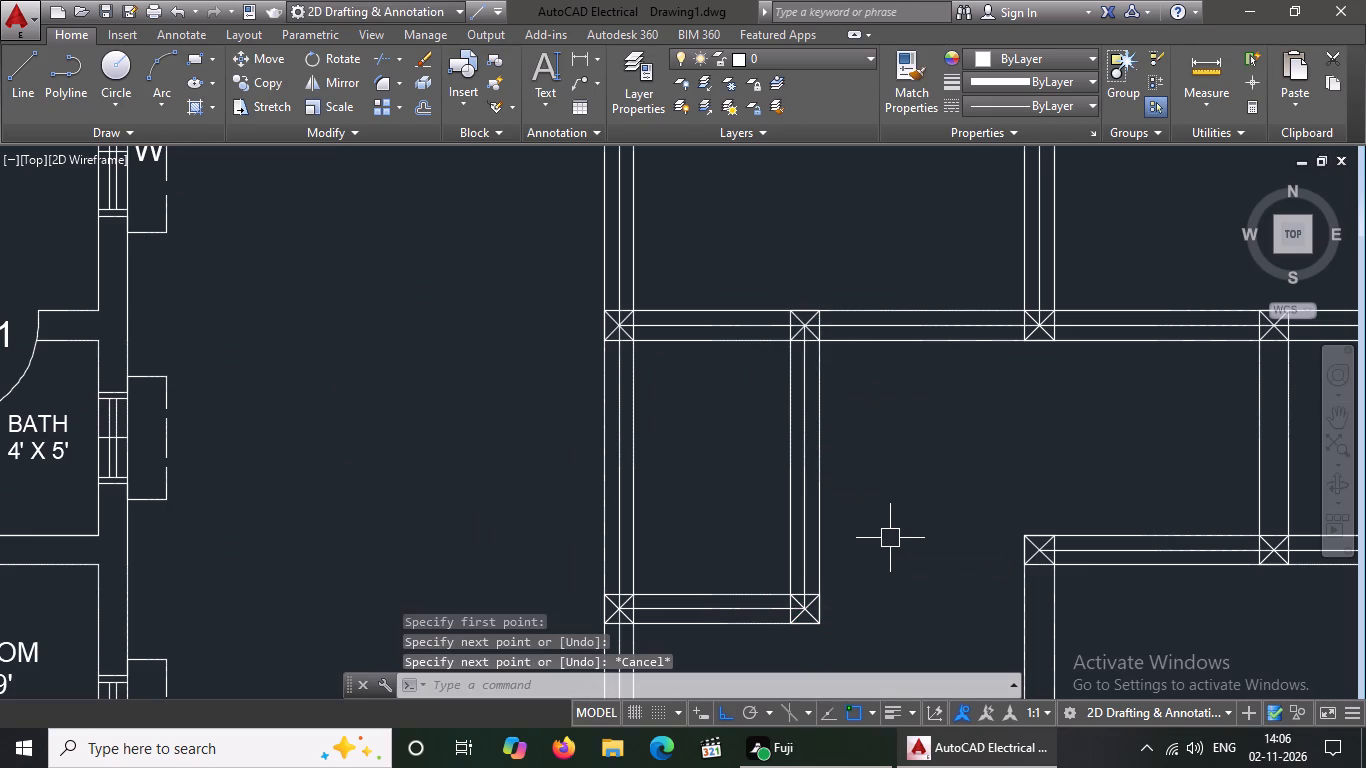
key(Escape)
Draw the centre line of the right bath's inner side wall between its upper and lower crossed squares.
scroll(843, 501, down, 2)
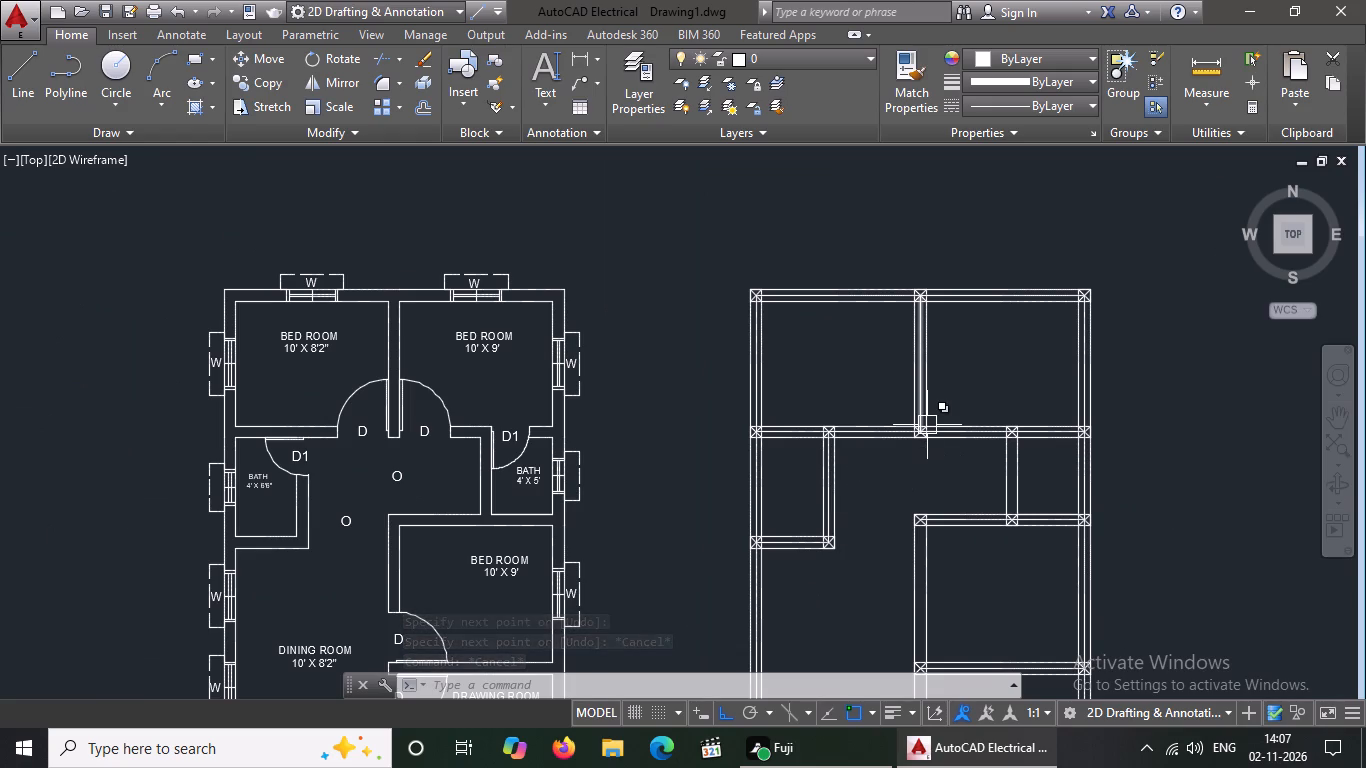
key(Escape)
key(l)
key(Return)
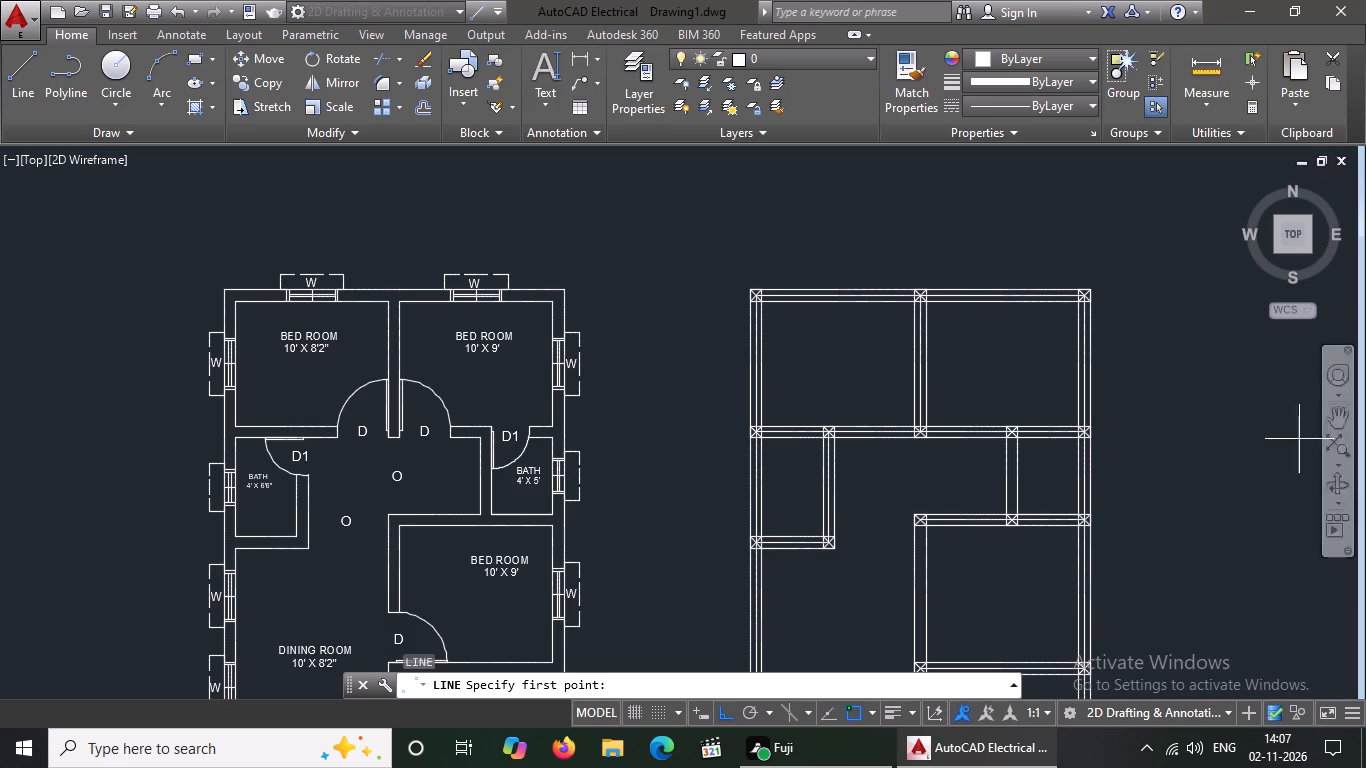
scroll(1025, 446, up, 2)
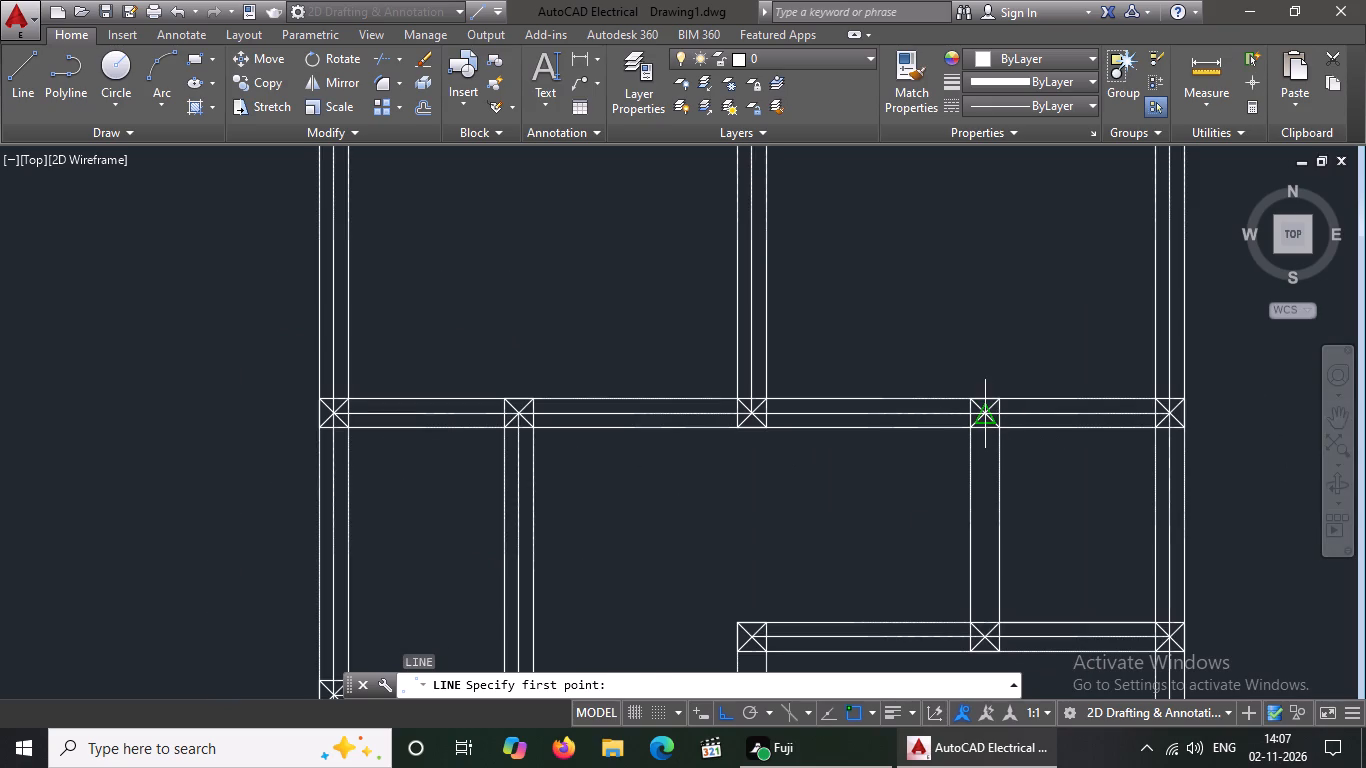
click(992, 414)
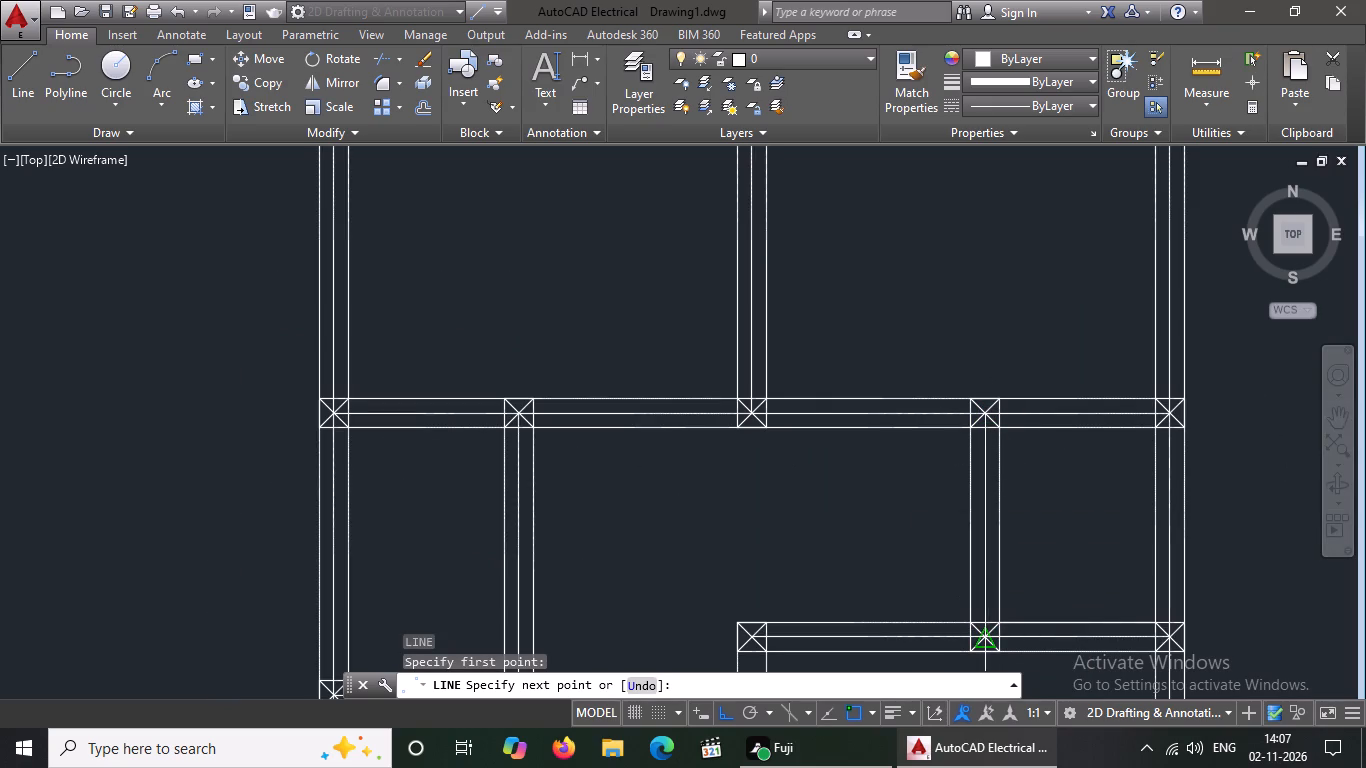
click(986, 636)
key(Escape)
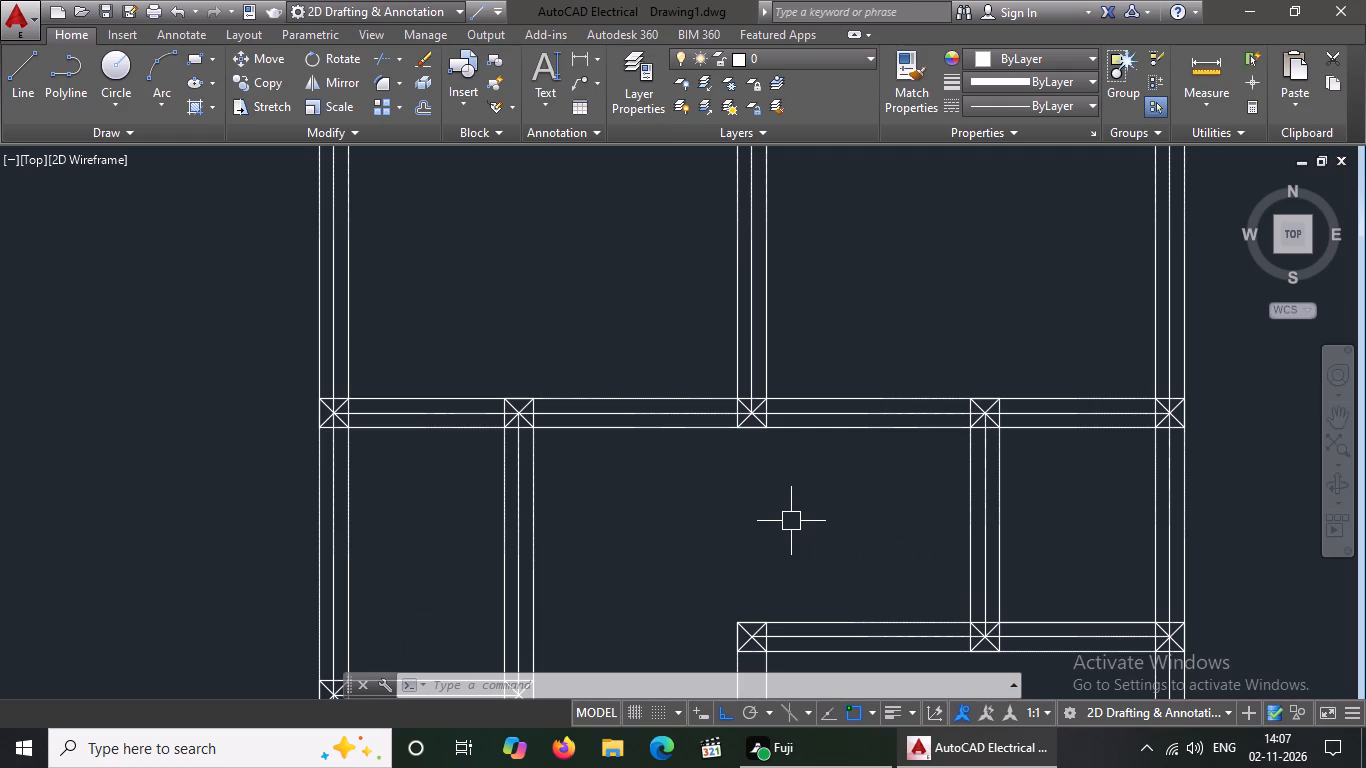
key(Escape)
Draw the middle wall's centre line beside the lower bedroom, from its upper corner's crossed square to the drawing room's upper wall's.
scroll(807, 507, down, 3)
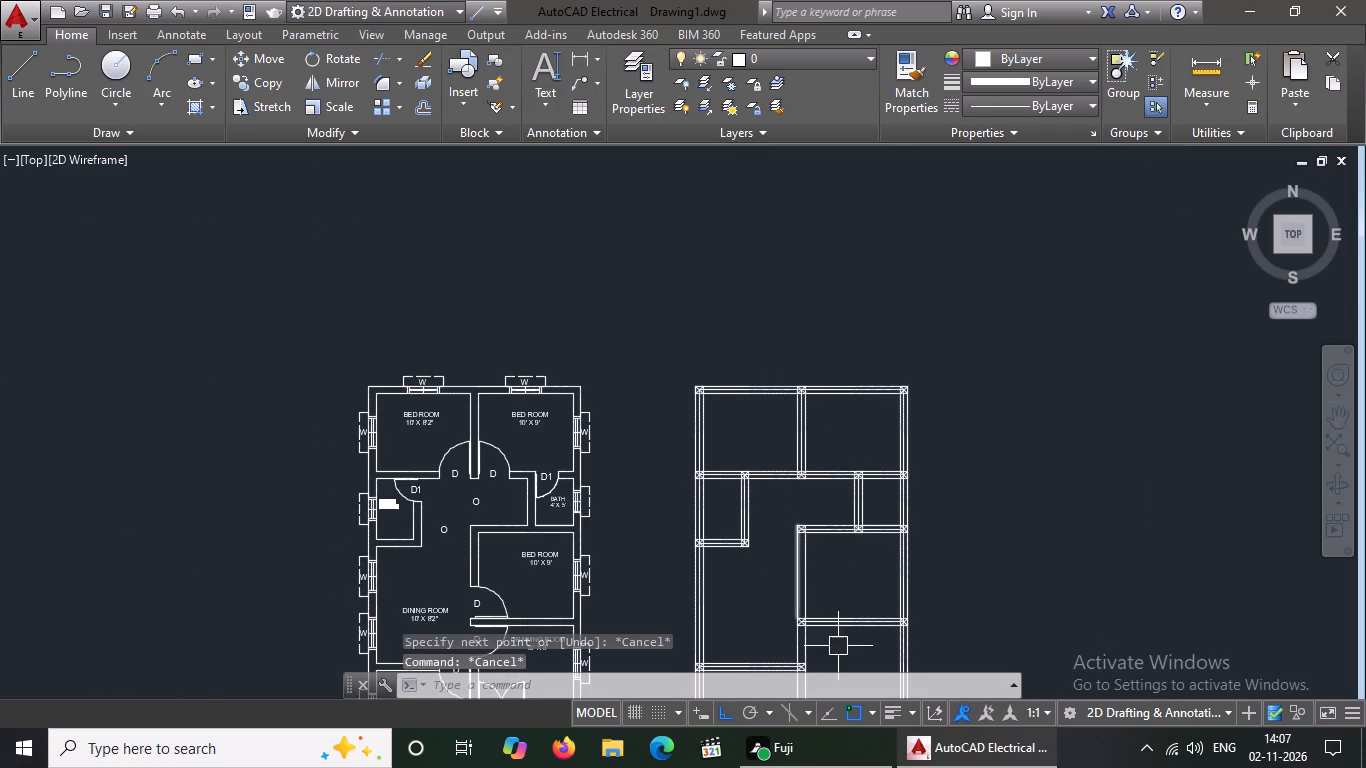
scroll(839, 646, up, 3)
key(l)
key(Return)
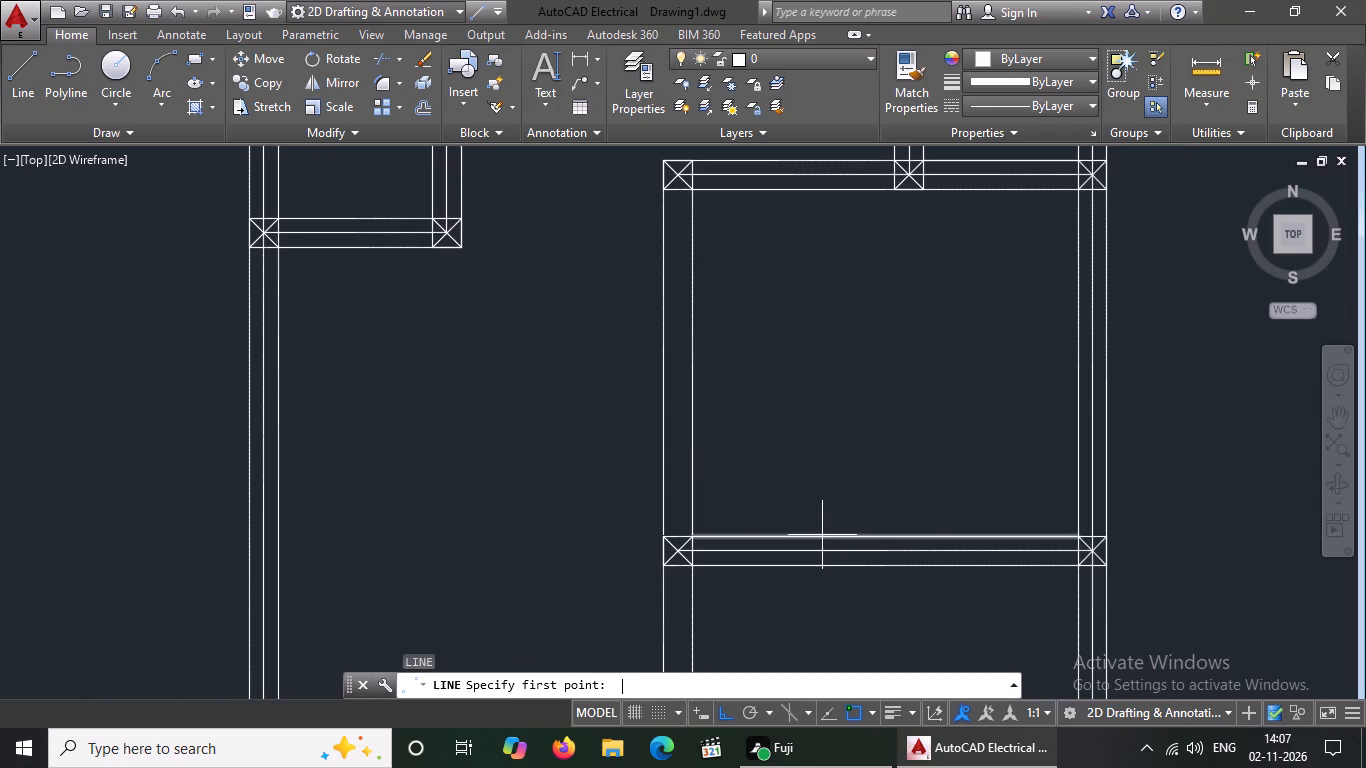
click(679, 183)
click(674, 553)
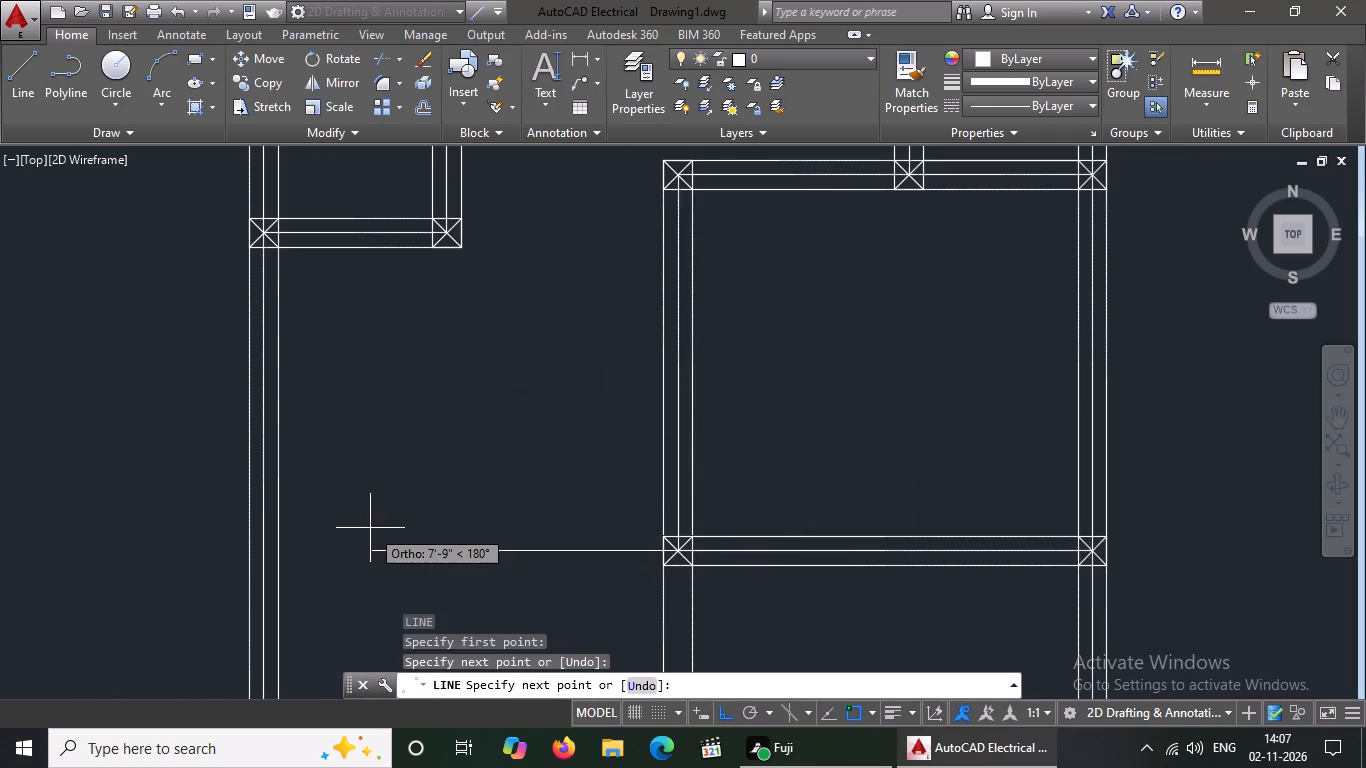
key(Escape)
Draw the middle wall's centre line from the drawing room's upper wall's crossed square through the kitchen's upper wall's to the drawing room's lower wall's.
scroll(720, 429, down, 4)
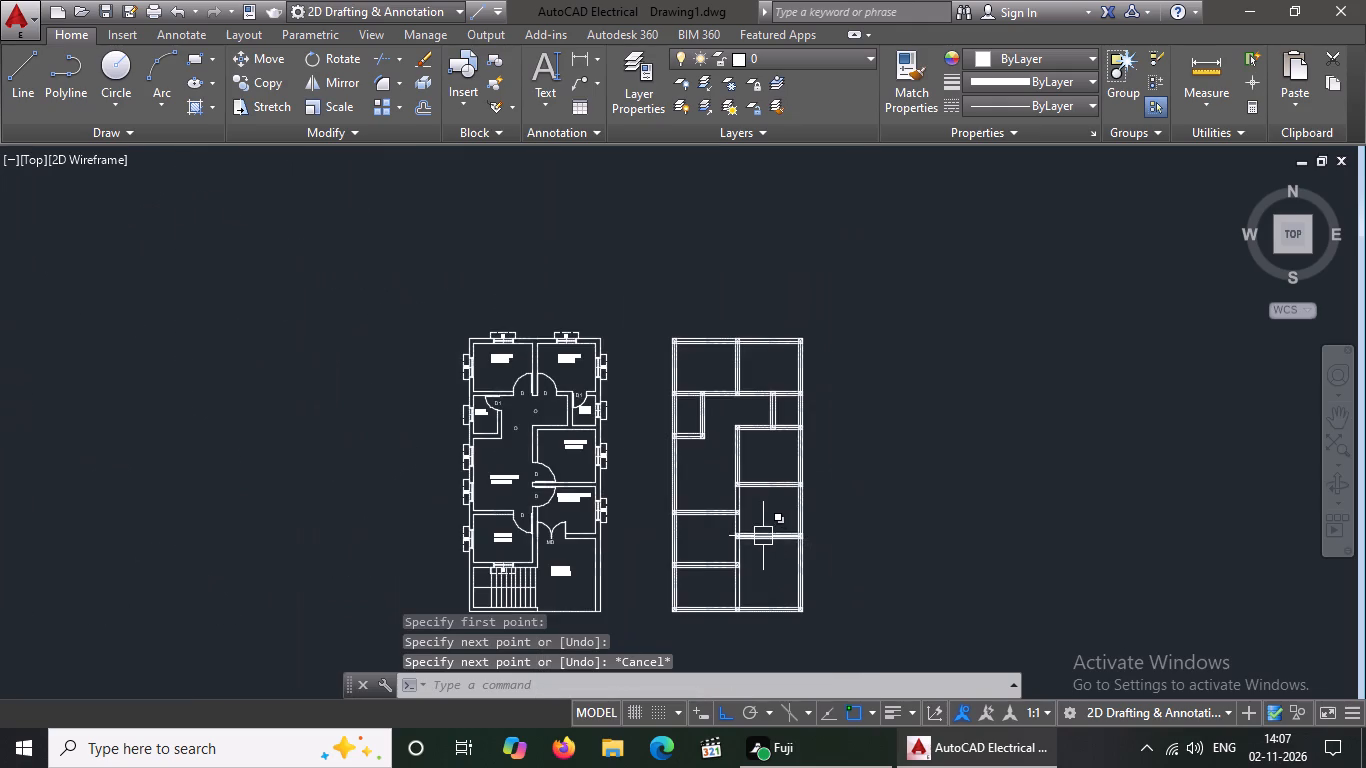
scroll(763, 536, up, 2)
scroll(759, 465, down, 2)
key(l)
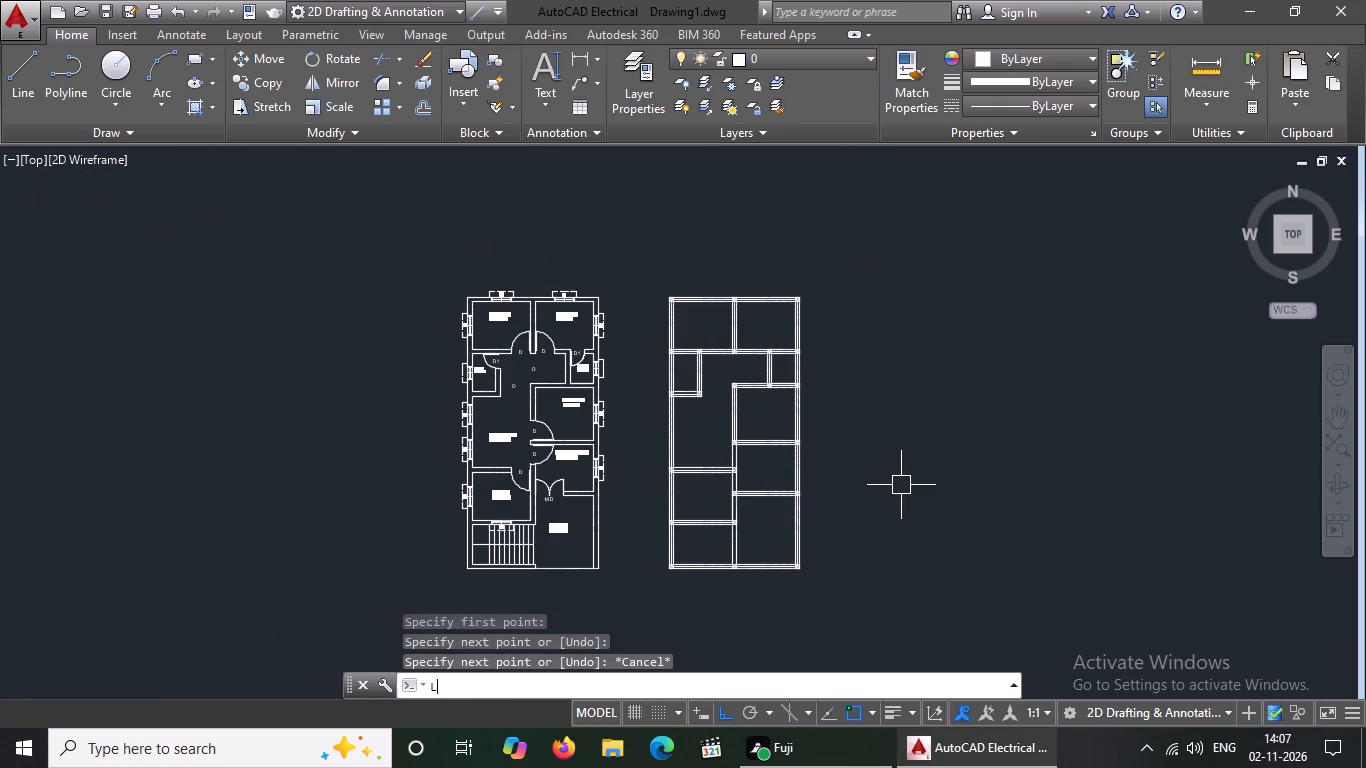
key(Return)
scroll(713, 453, up, 5)
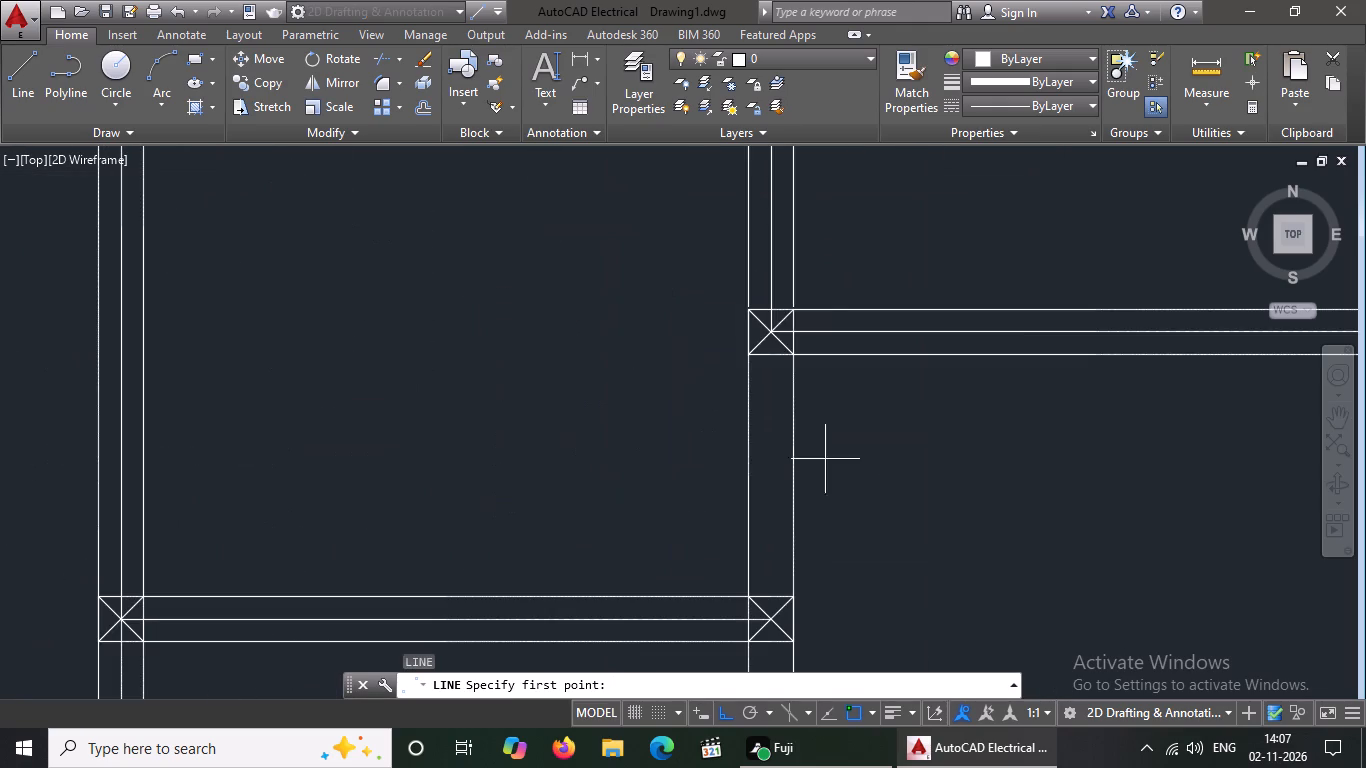
click(773, 335)
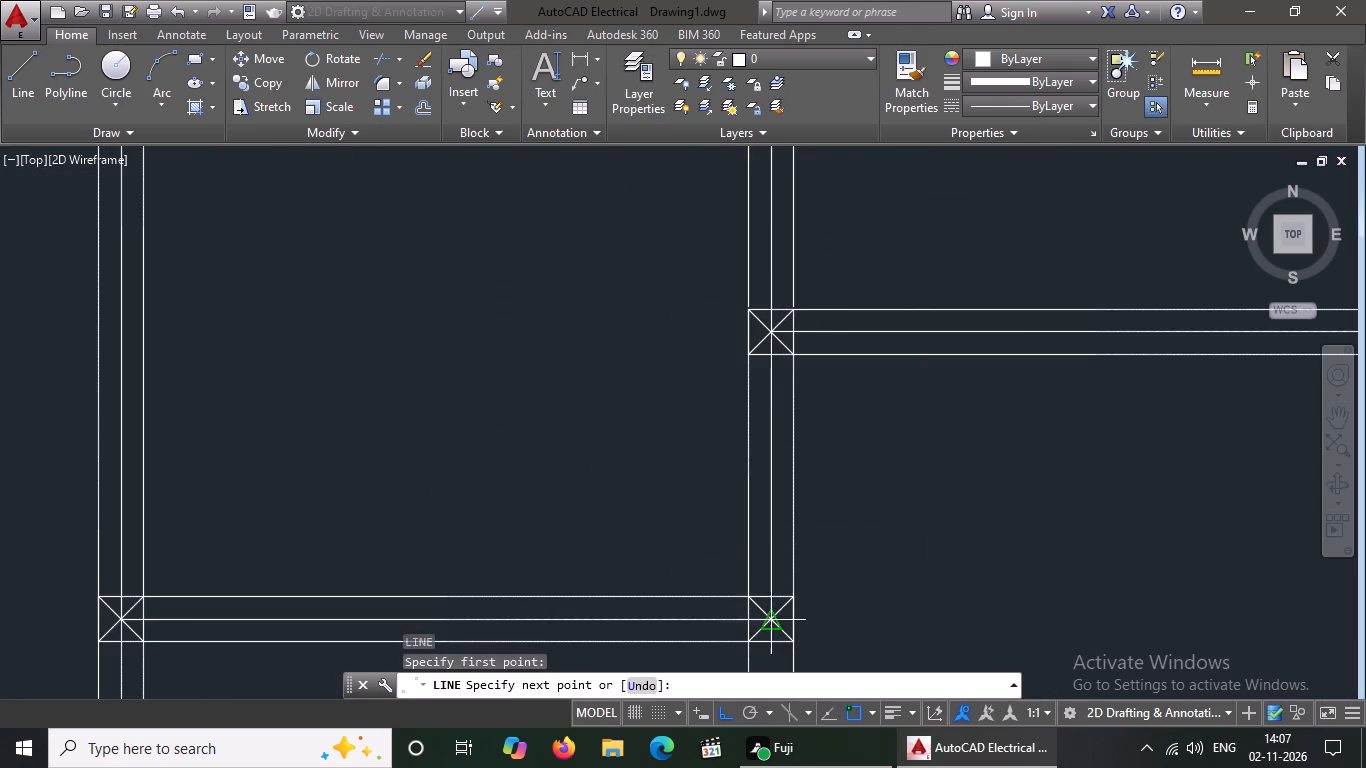
click(775, 620)
scroll(759, 425, down, 4)
scroll(762, 516, up, 5)
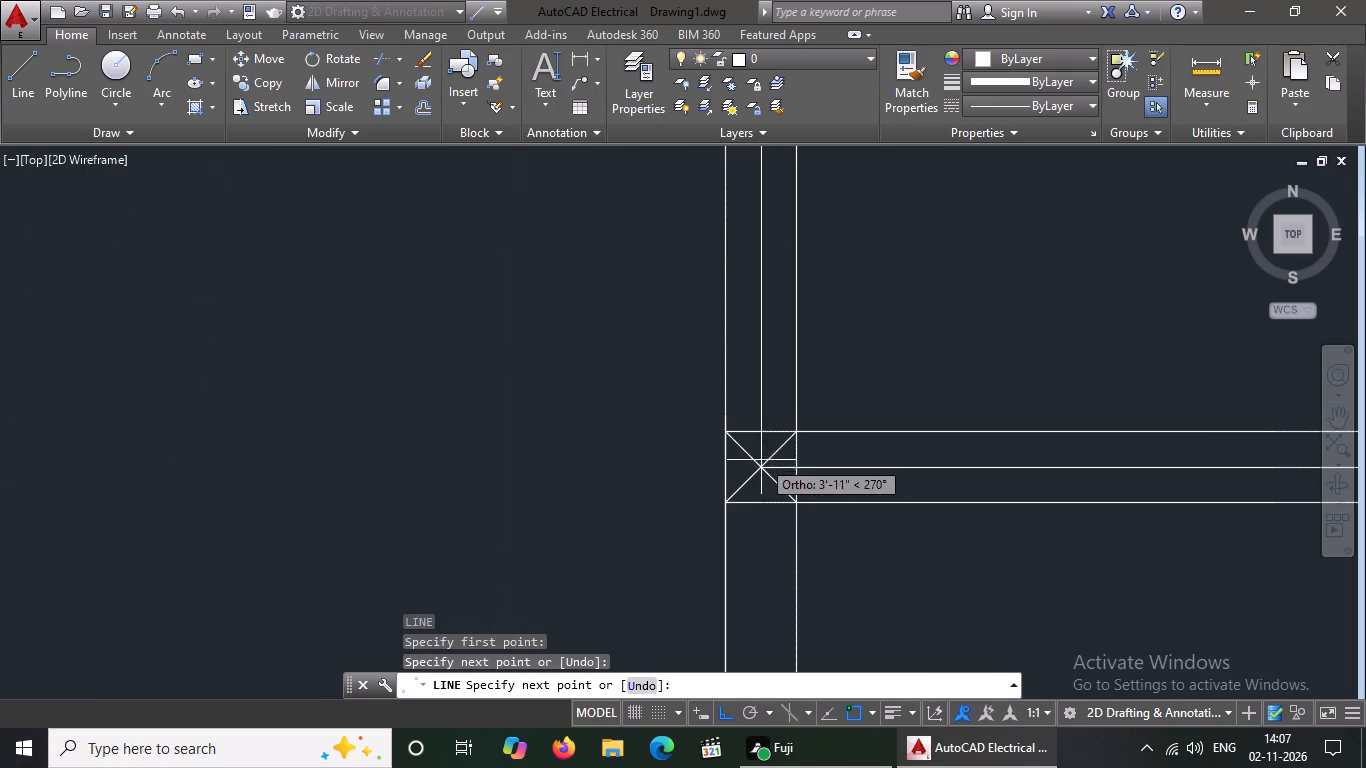
click(759, 468)
Continue the middle wall's centre line through the crossed square at the kitchen's lower wall to the bottom outer wall's.
scroll(761, 370, down, 6)
scroll(751, 435, up, 1)
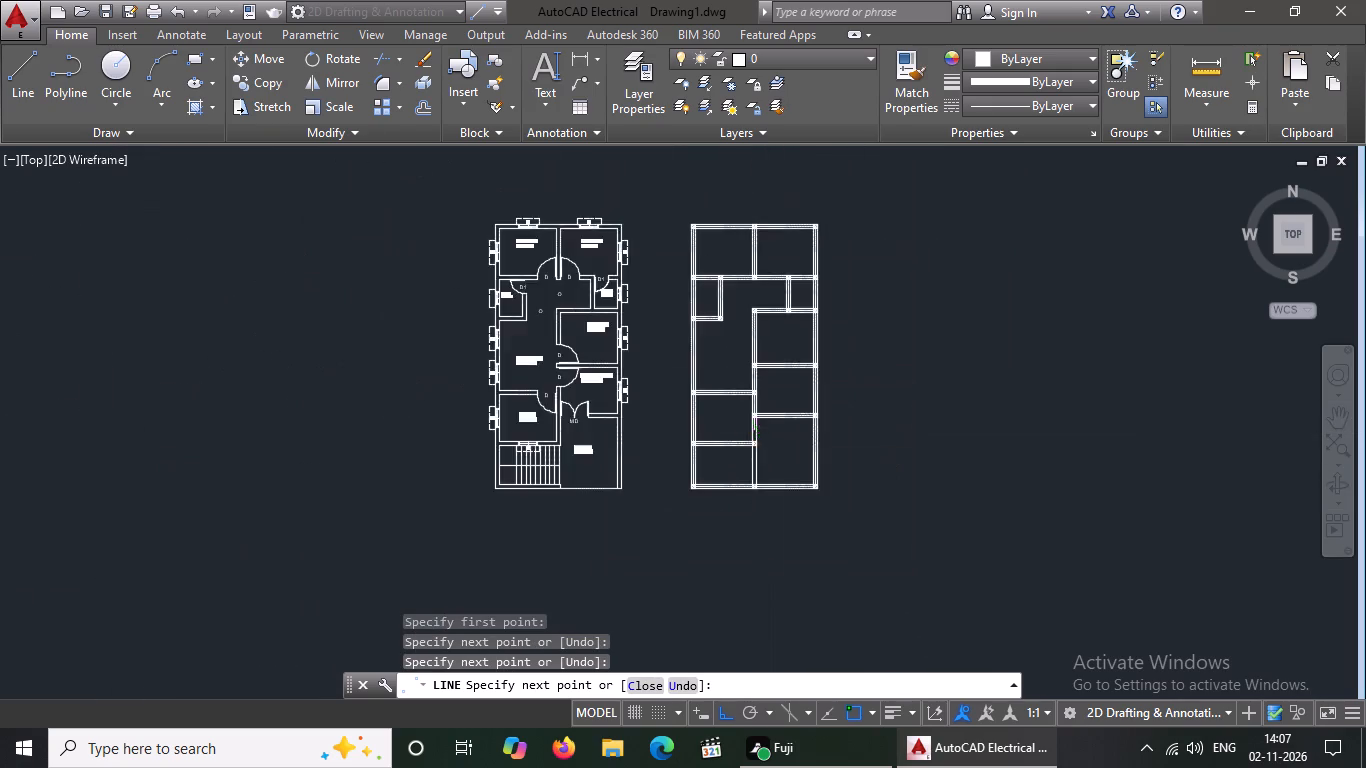
scroll(751, 435, up, 5)
click(752, 506)
scroll(802, 366, down, 2)
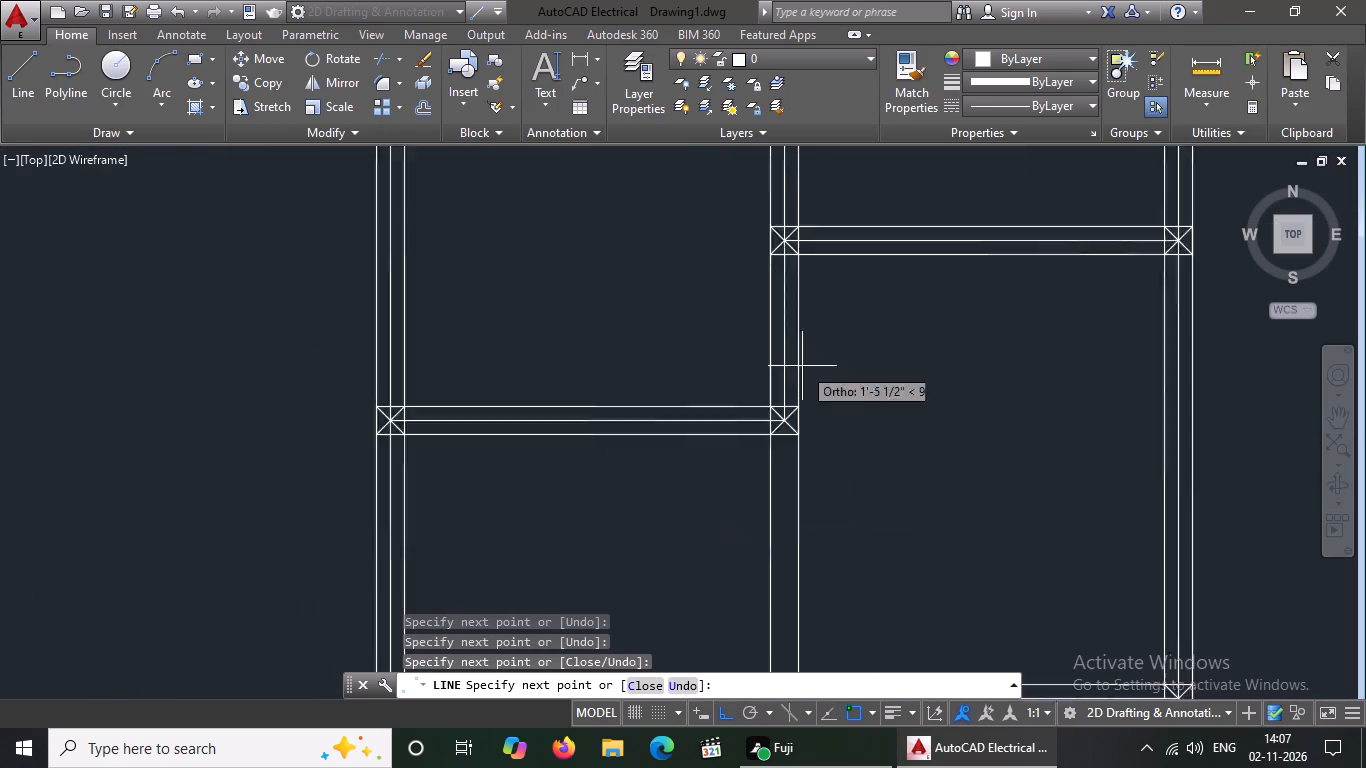
scroll(802, 366, down, 3)
scroll(775, 449, up, 5)
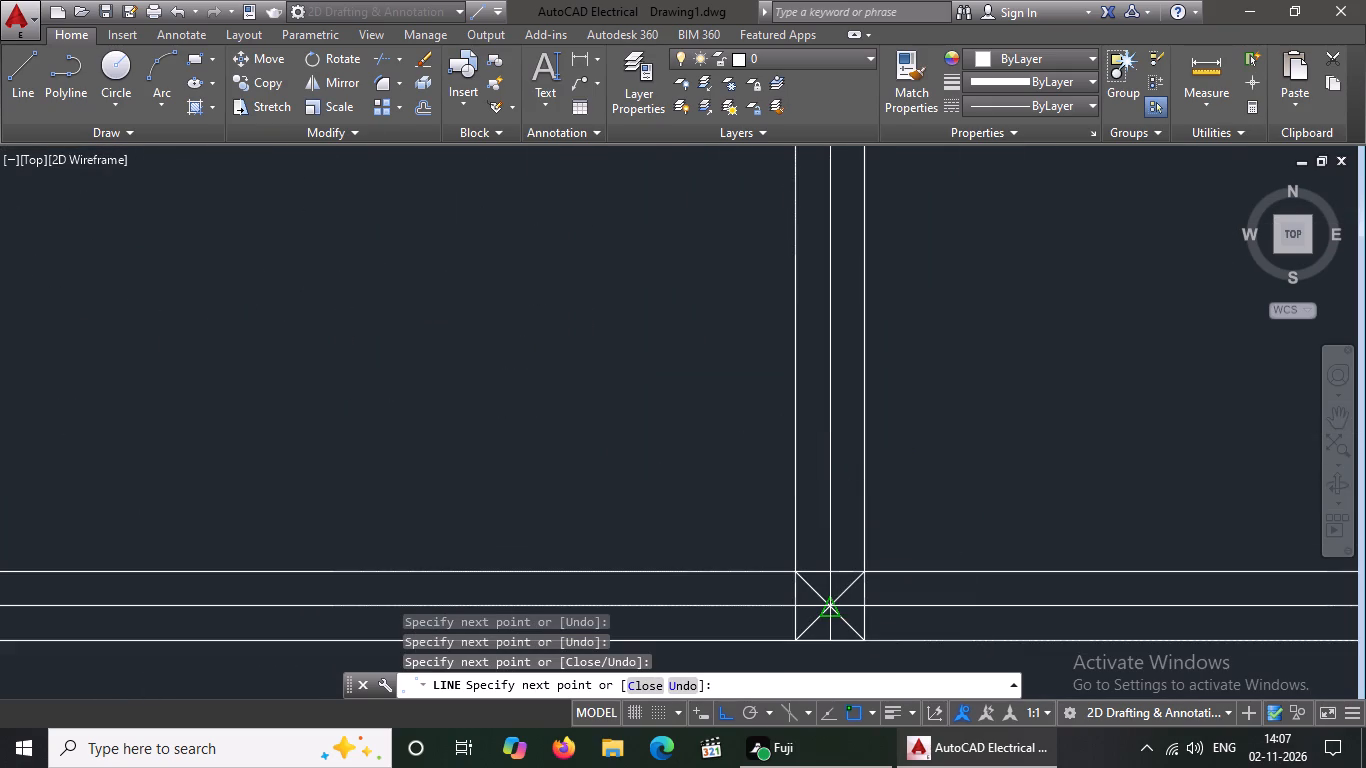
click(837, 605)
key(Escape)
Set the linetype of the top outer wall's centre line over the left bedroom to ACAD_ISO02W100.
scroll(637, 387, down, 7)
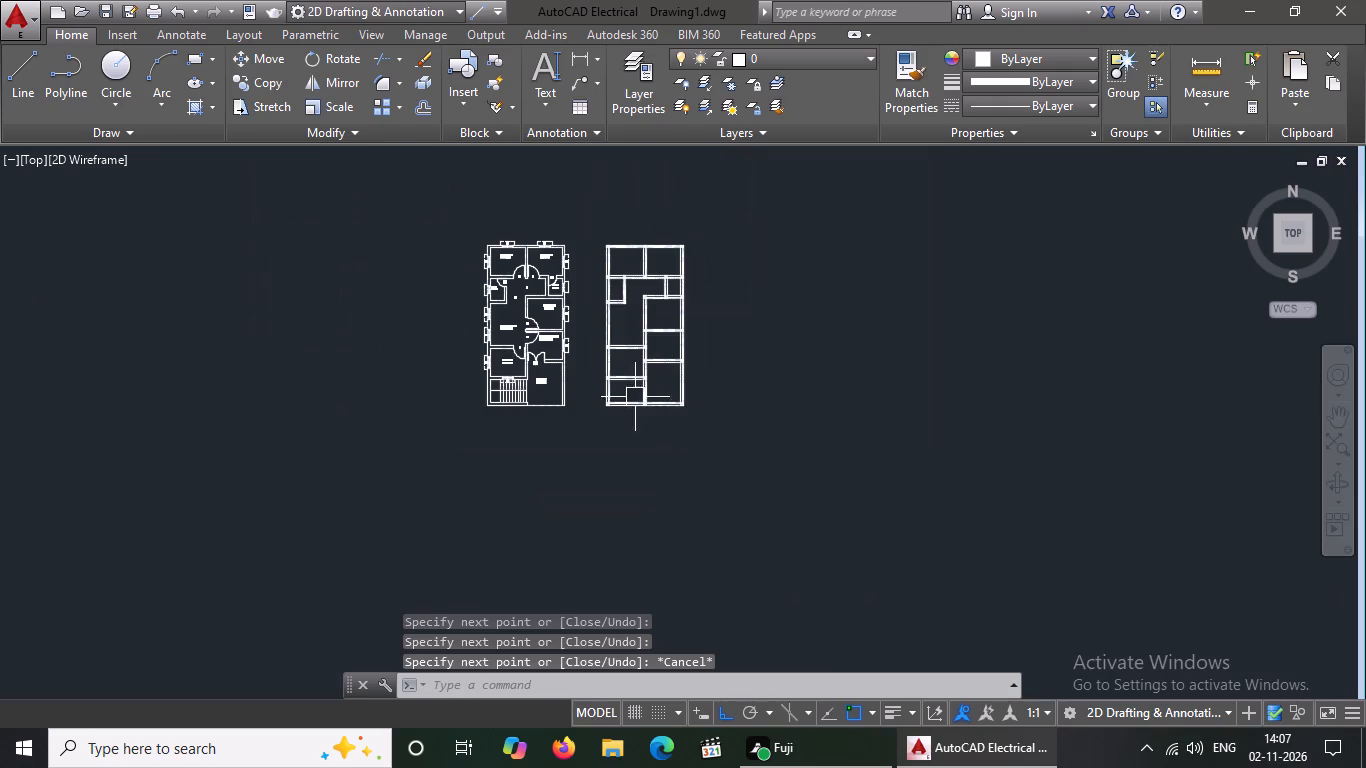
scroll(686, 251, up, 3)
scroll(569, 248, up, 2)
scroll(569, 248, down, 3)
scroll(468, 224, up, 3)
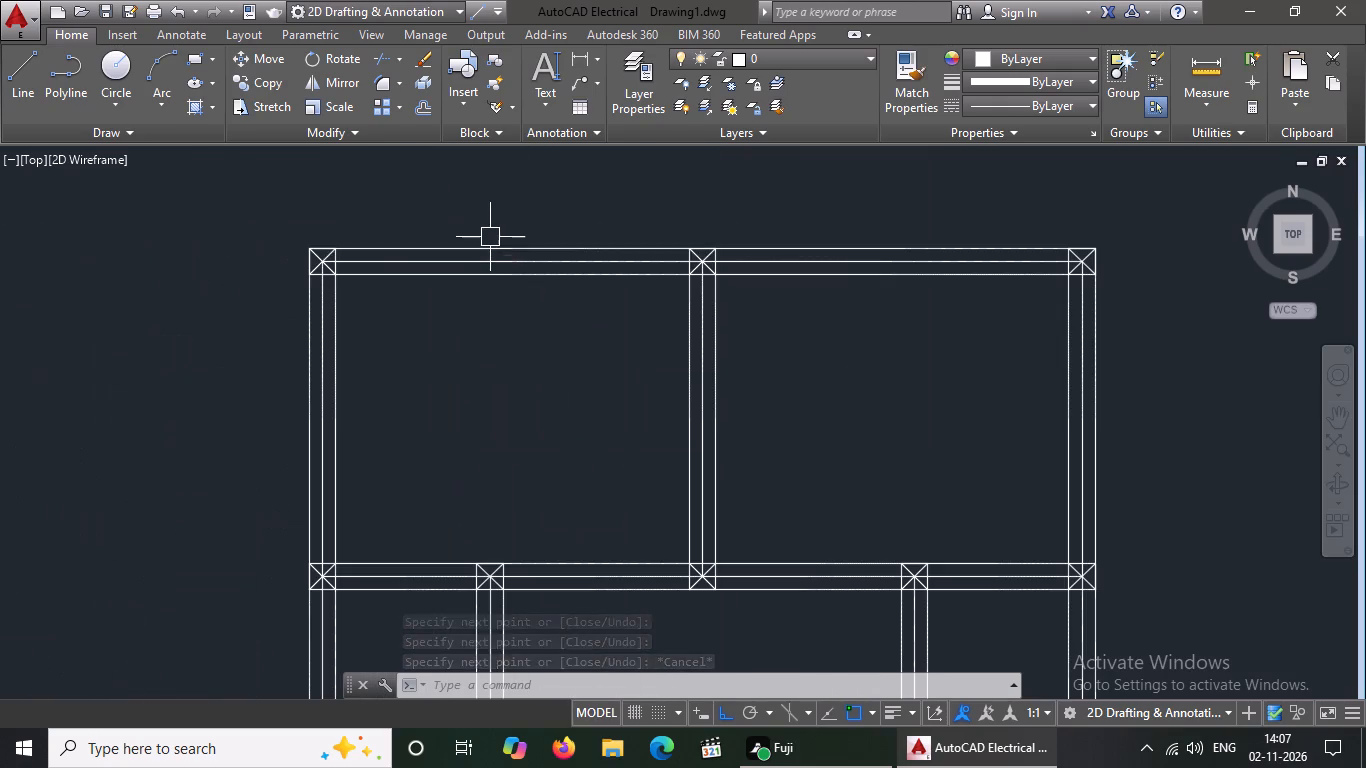
click(485, 262)
click(976, 103)
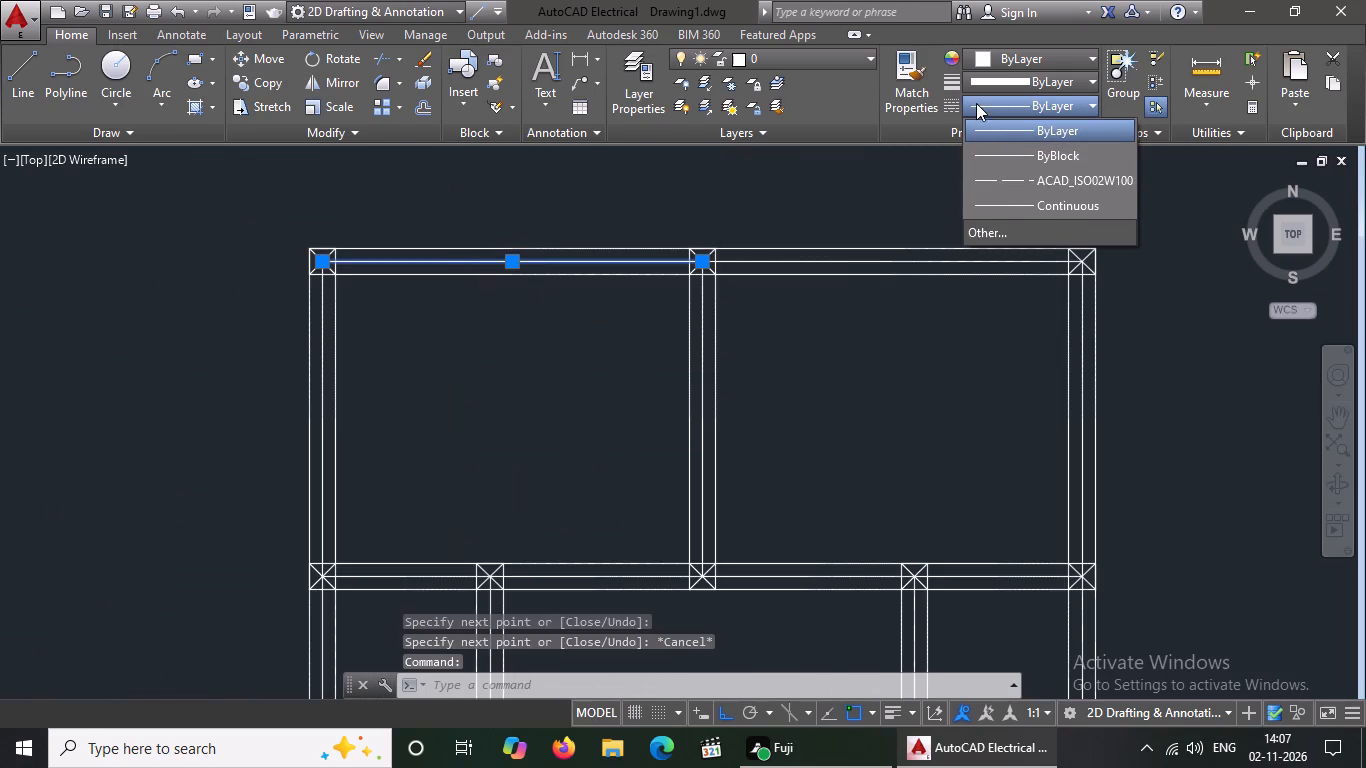
click(1024, 178)
key(Escape)
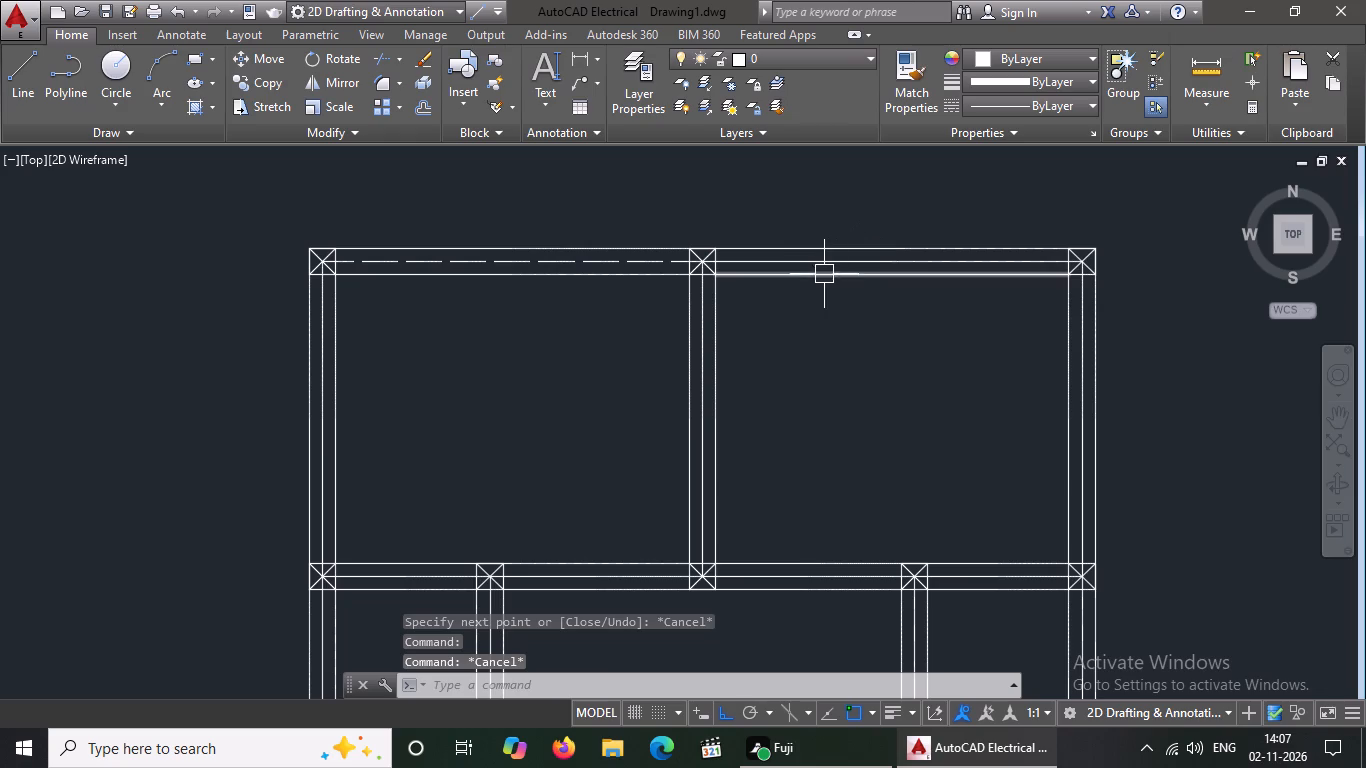
Set the linetype of the top outer wall's centre line over the right bedroom to ACAD_ISO02W100.
click(815, 264)
click(1033, 102)
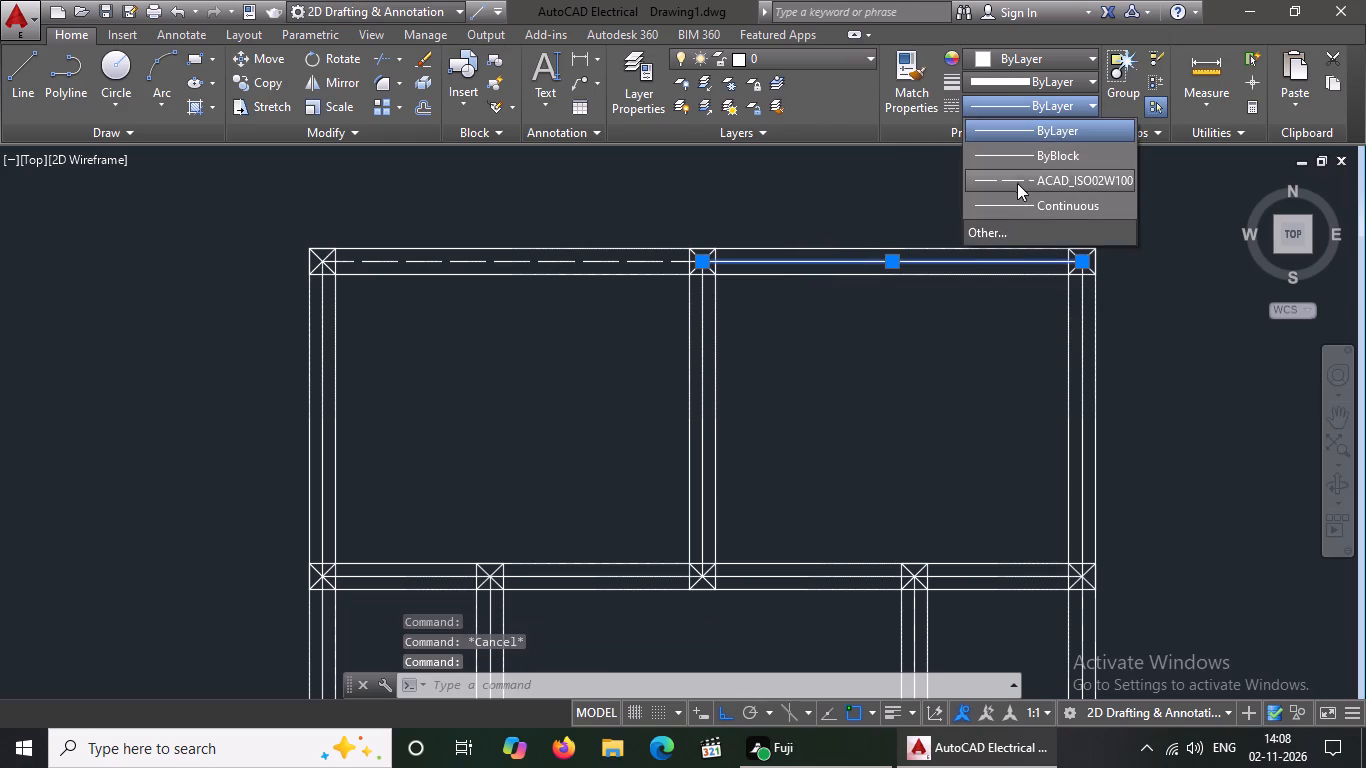
click(1017, 181)
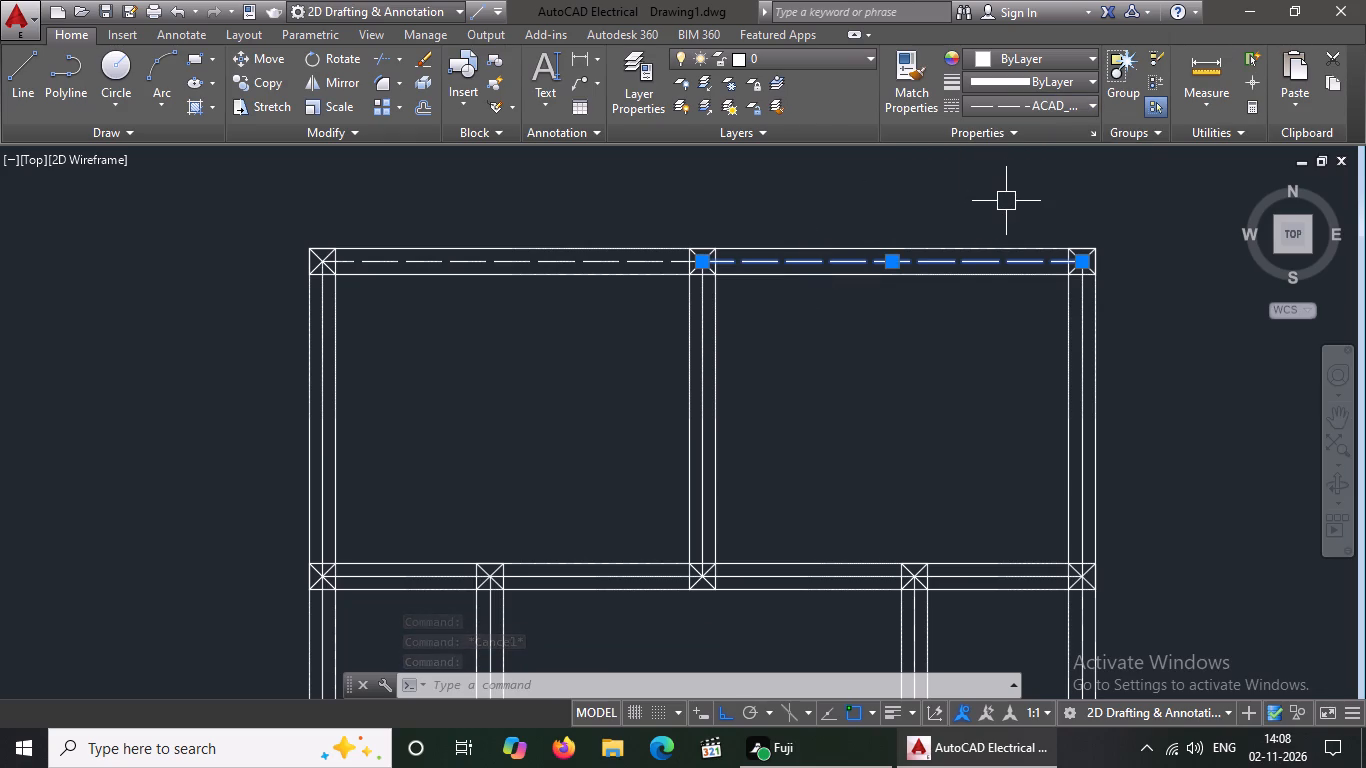
key(Escape)
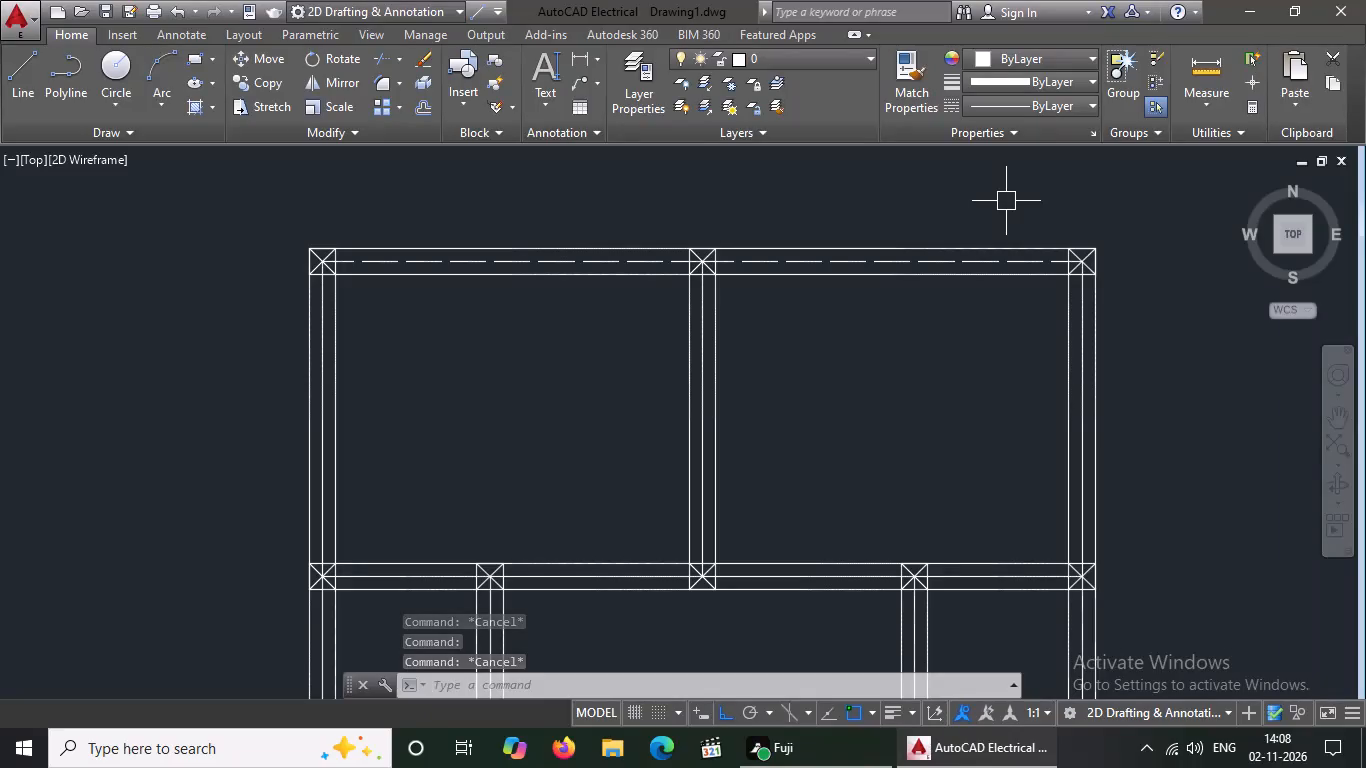
Set the linetype of the two top bedrooms' left outer, middle and right outer wall centre lines to ACAD_ISO02W100.
click(317, 326)
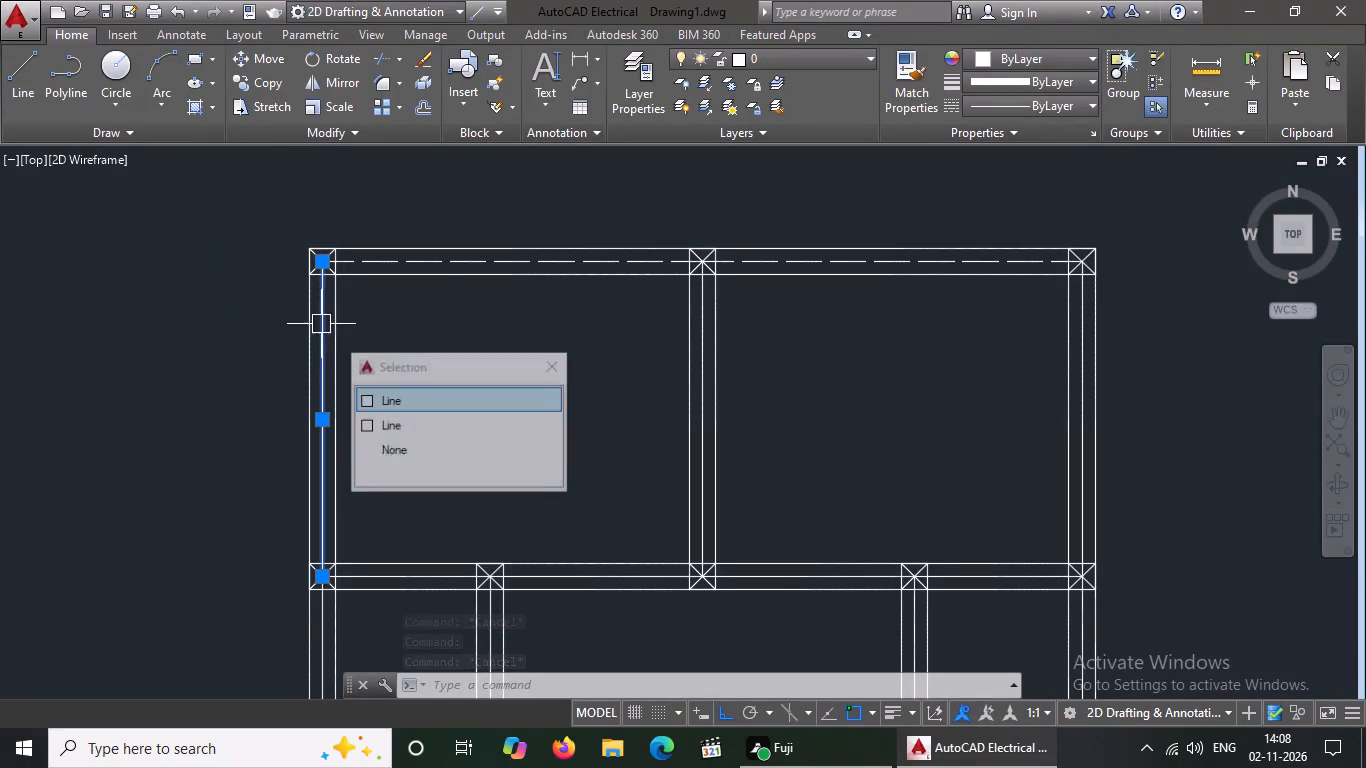
click(1066, 108)
click(1035, 186)
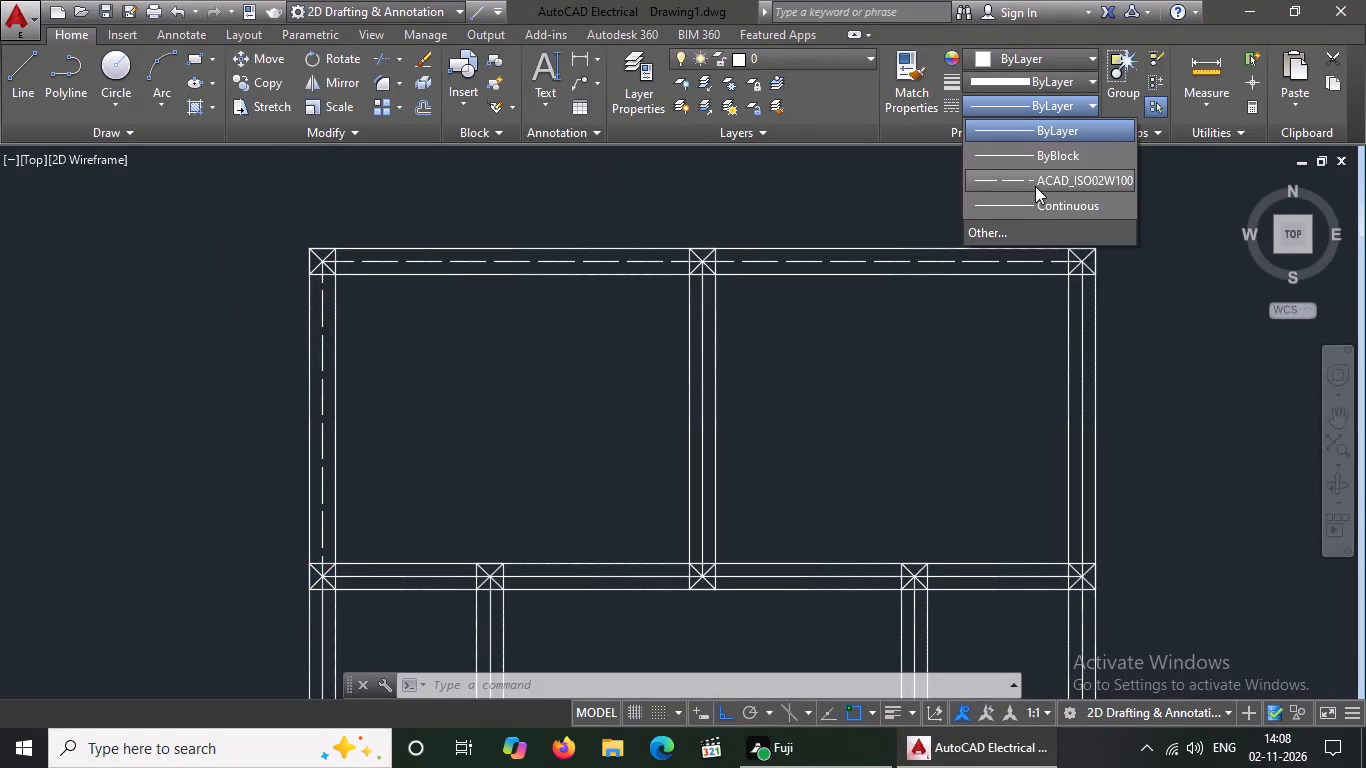
key(Escape)
drag(696, 315, 707, 310)
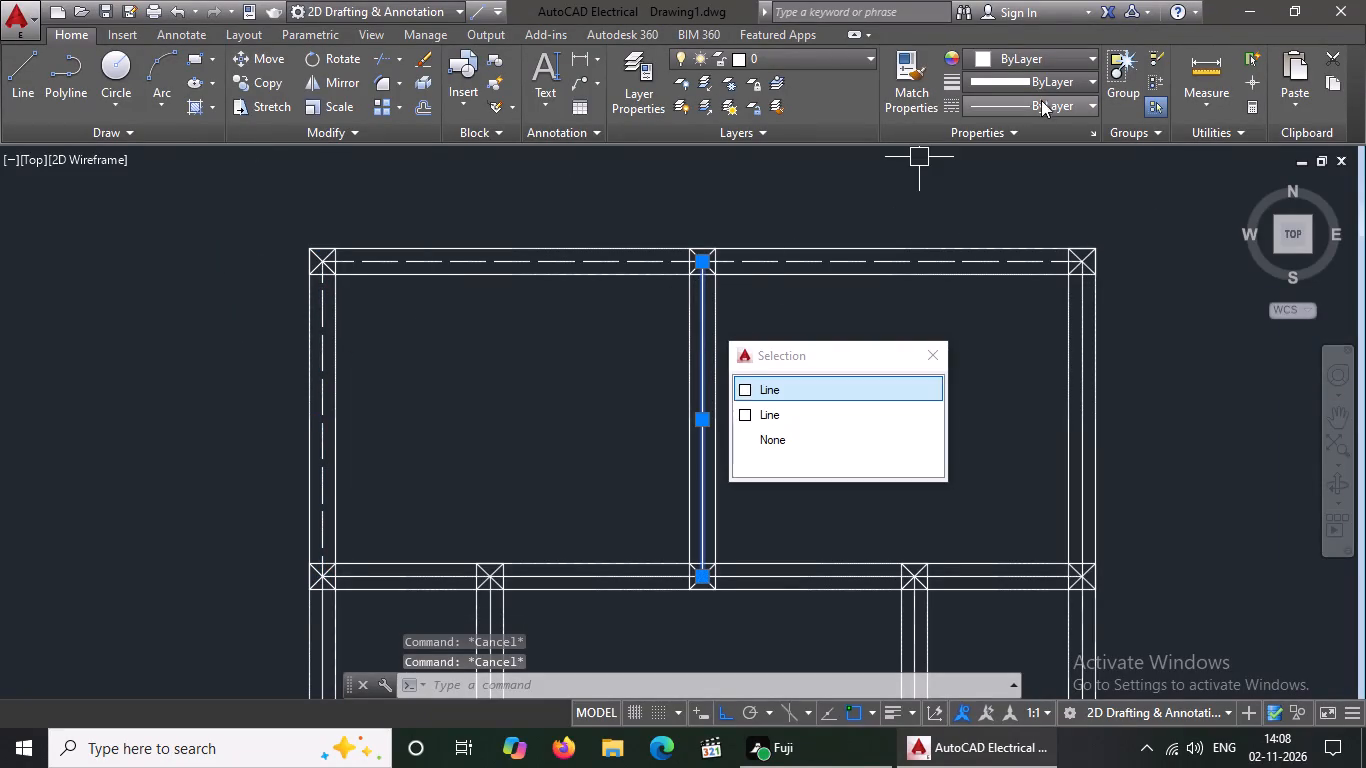
click(1036, 103)
click(1020, 180)
key(Escape)
key(Escape)
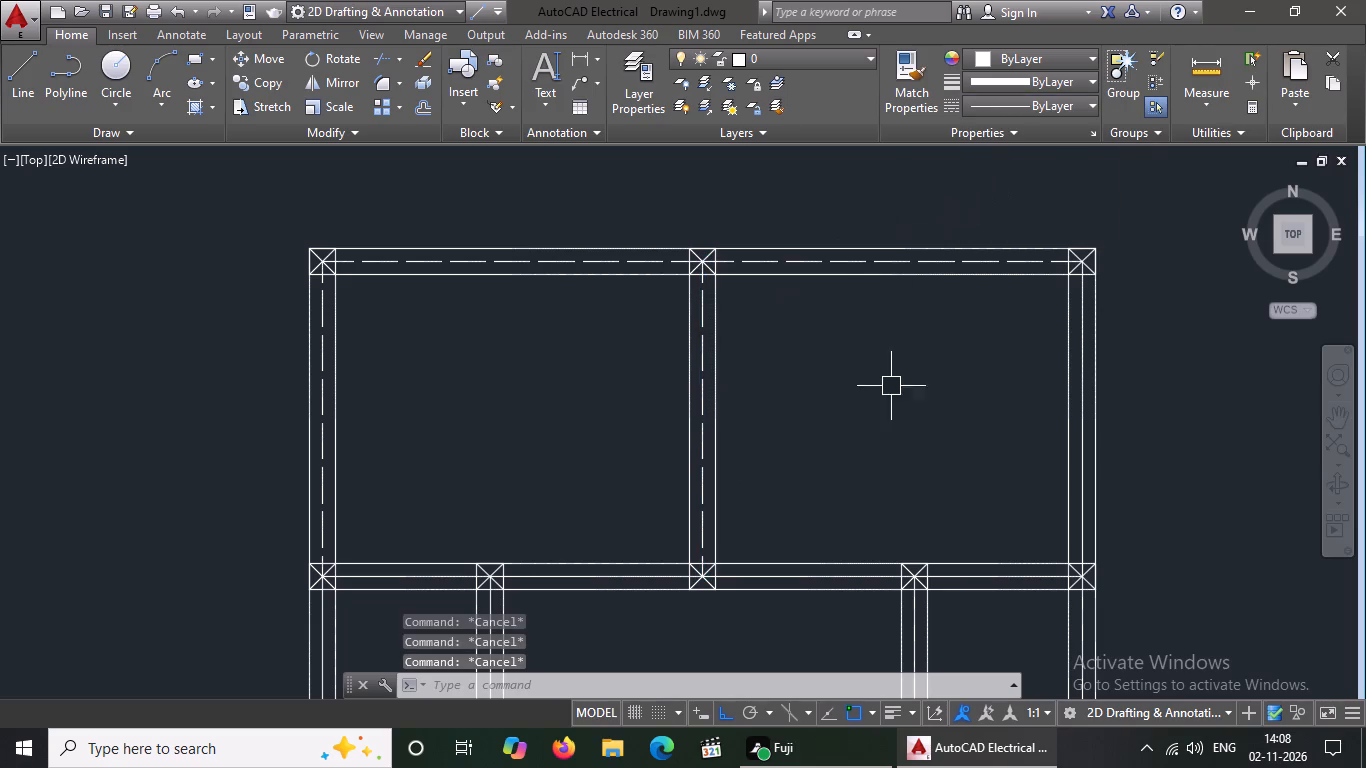
click(1088, 353)
click(1007, 103)
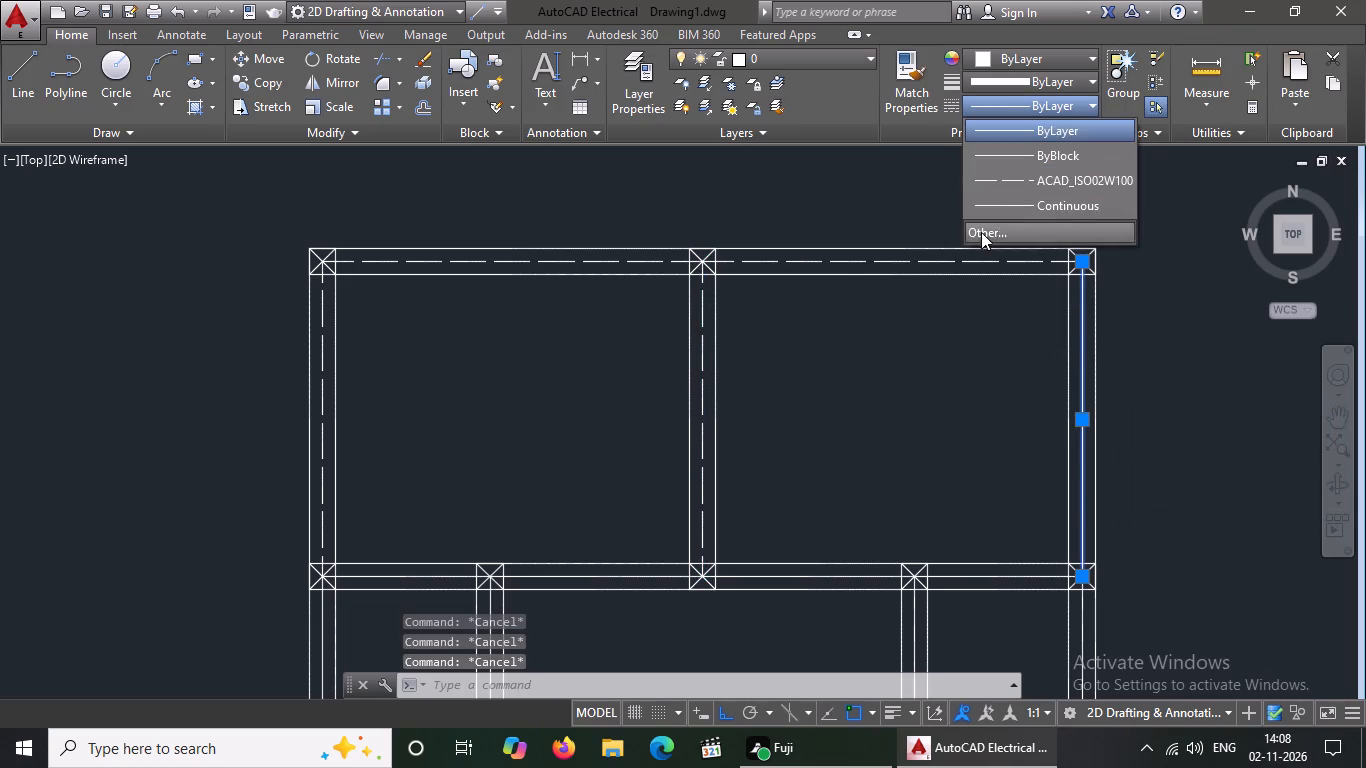
click(995, 184)
key(Escape)
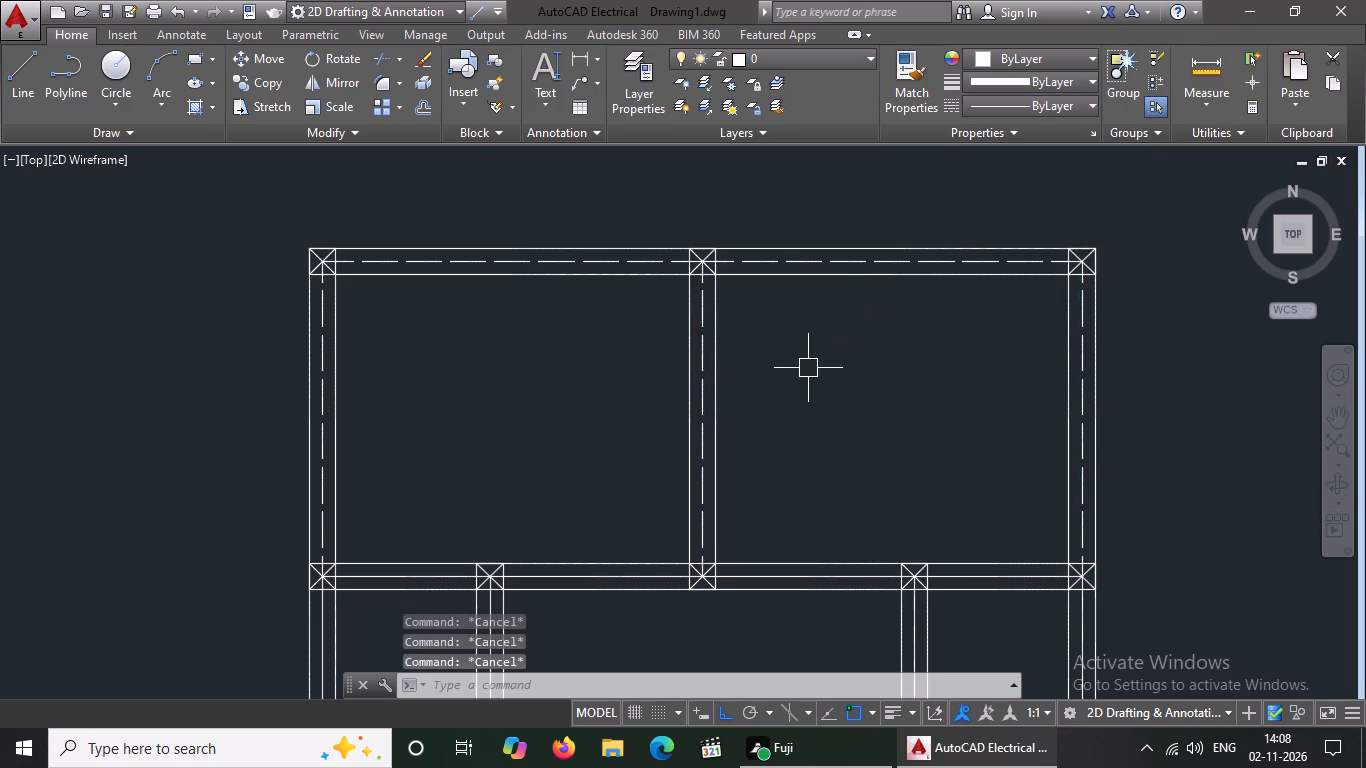
Set the linetype of both centre line segments in the top left bedroom's lower wall to ACAD_ISO02W100.
scroll(673, 400, down, 2)
scroll(639, 456, up, 4)
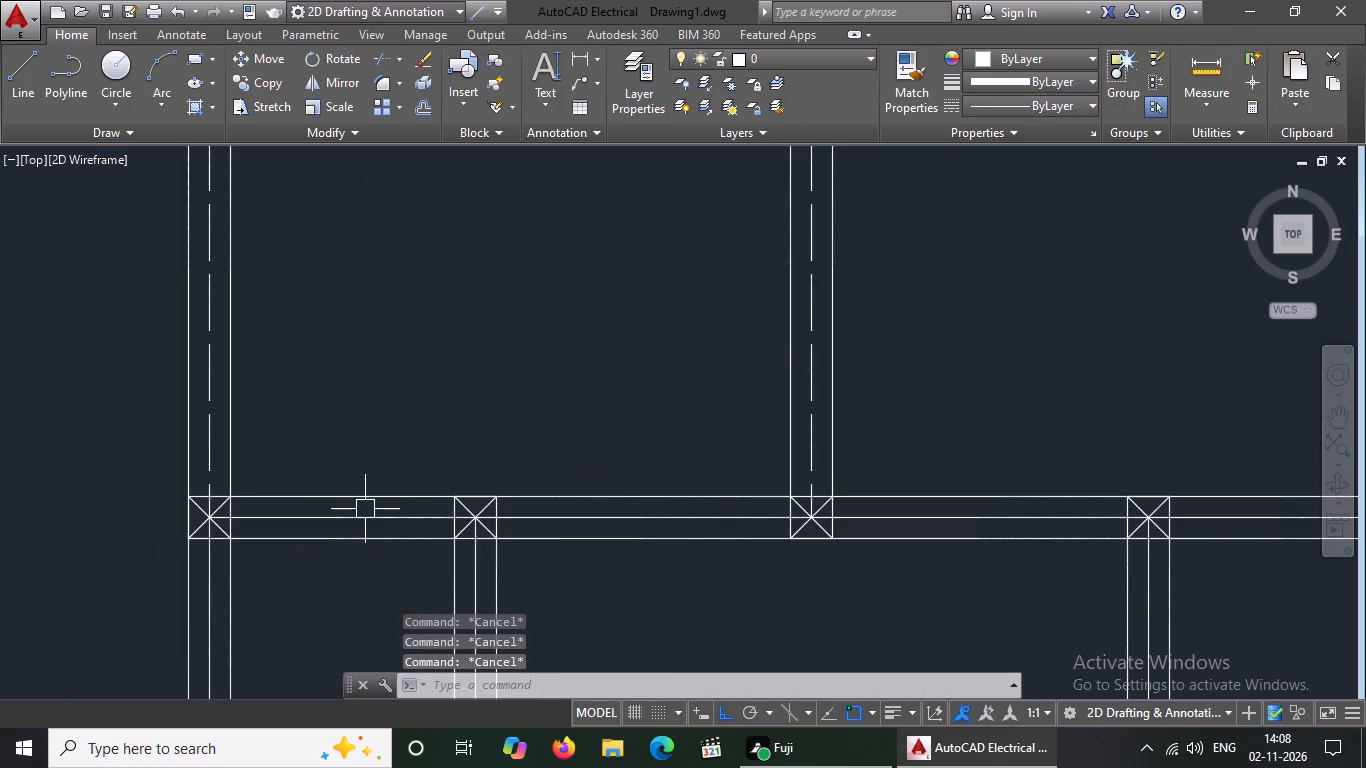
click(366, 515)
click(1047, 110)
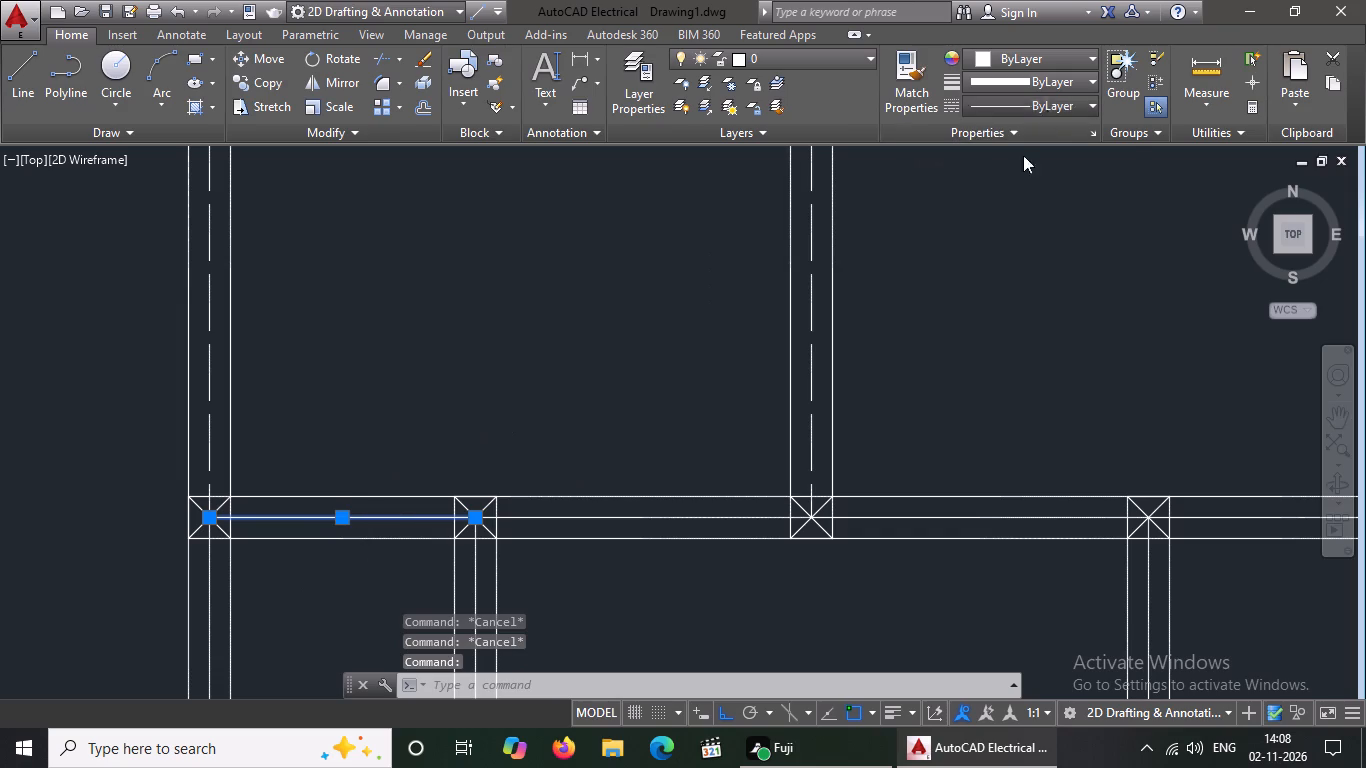
click(1010, 188)
key(Escape)
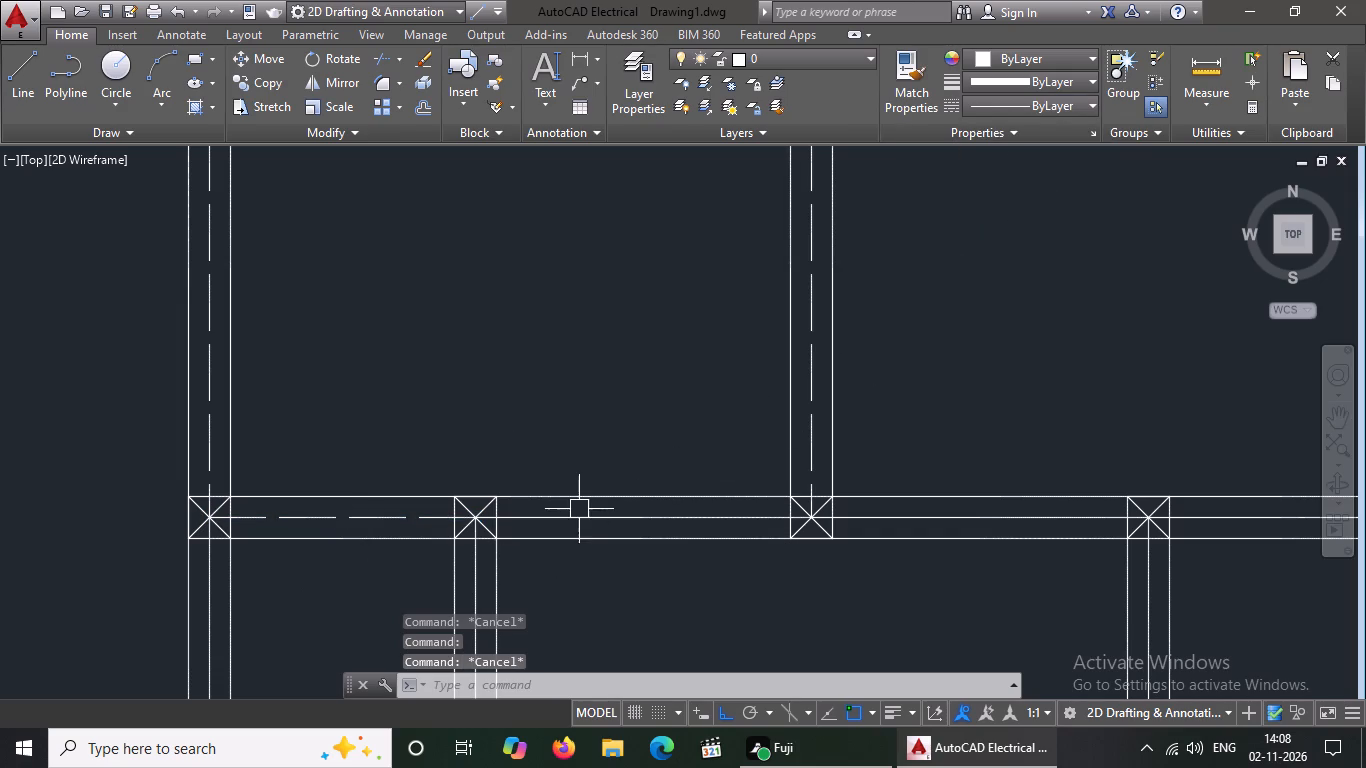
click(575, 515)
click(1016, 97)
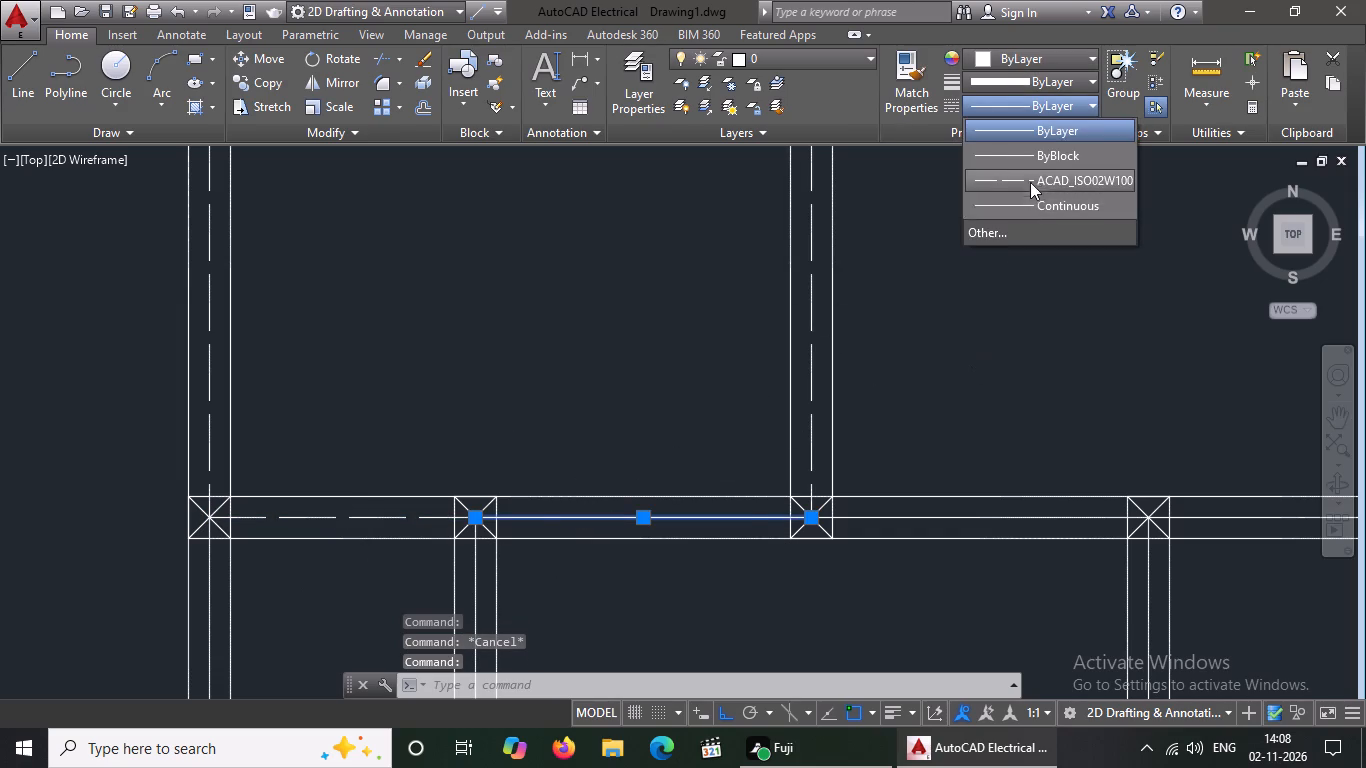
click(1030, 173)
key(Escape)
Set the linetype of both centre line segments in the top right bedroom's lower wall to ACAD_ISO02W100.
click(905, 511)
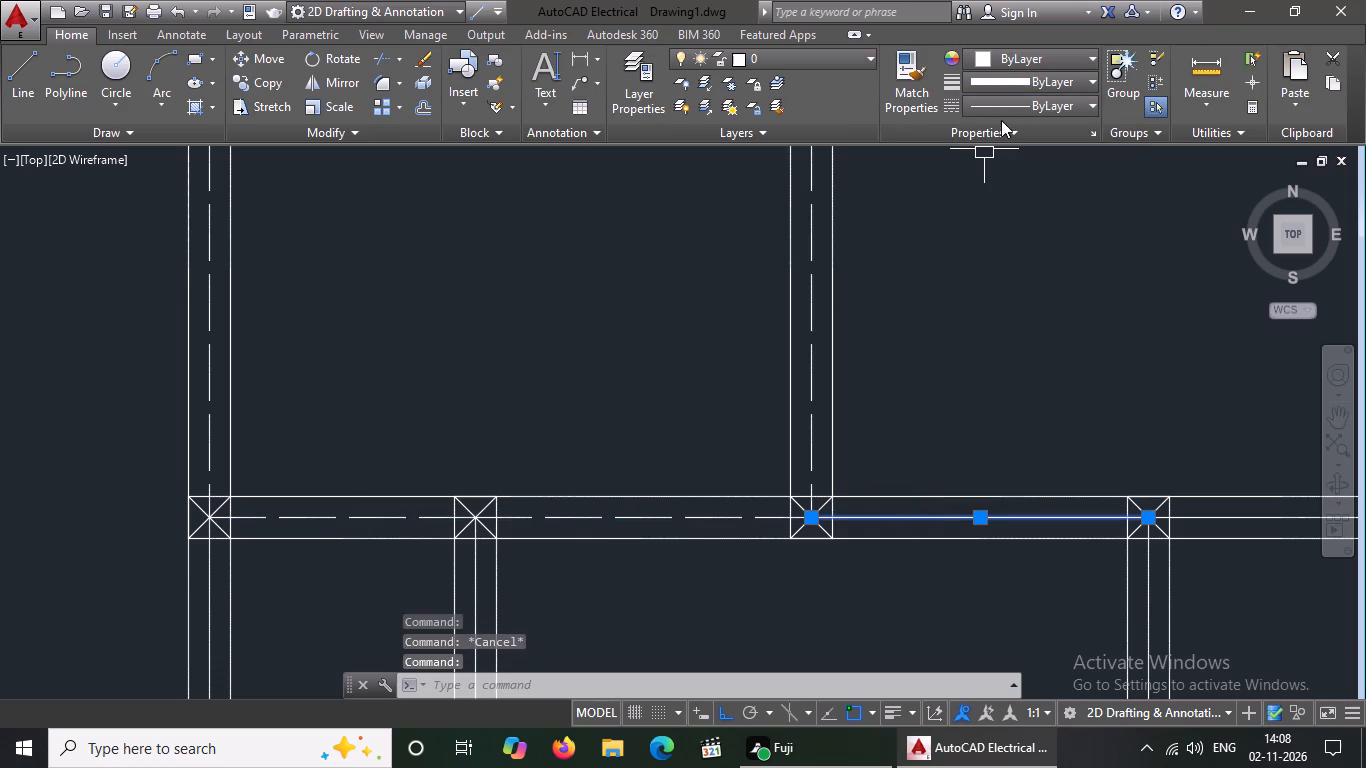
click(1008, 107)
click(1026, 173)
key(Escape)
scroll(818, 255, down, 2)
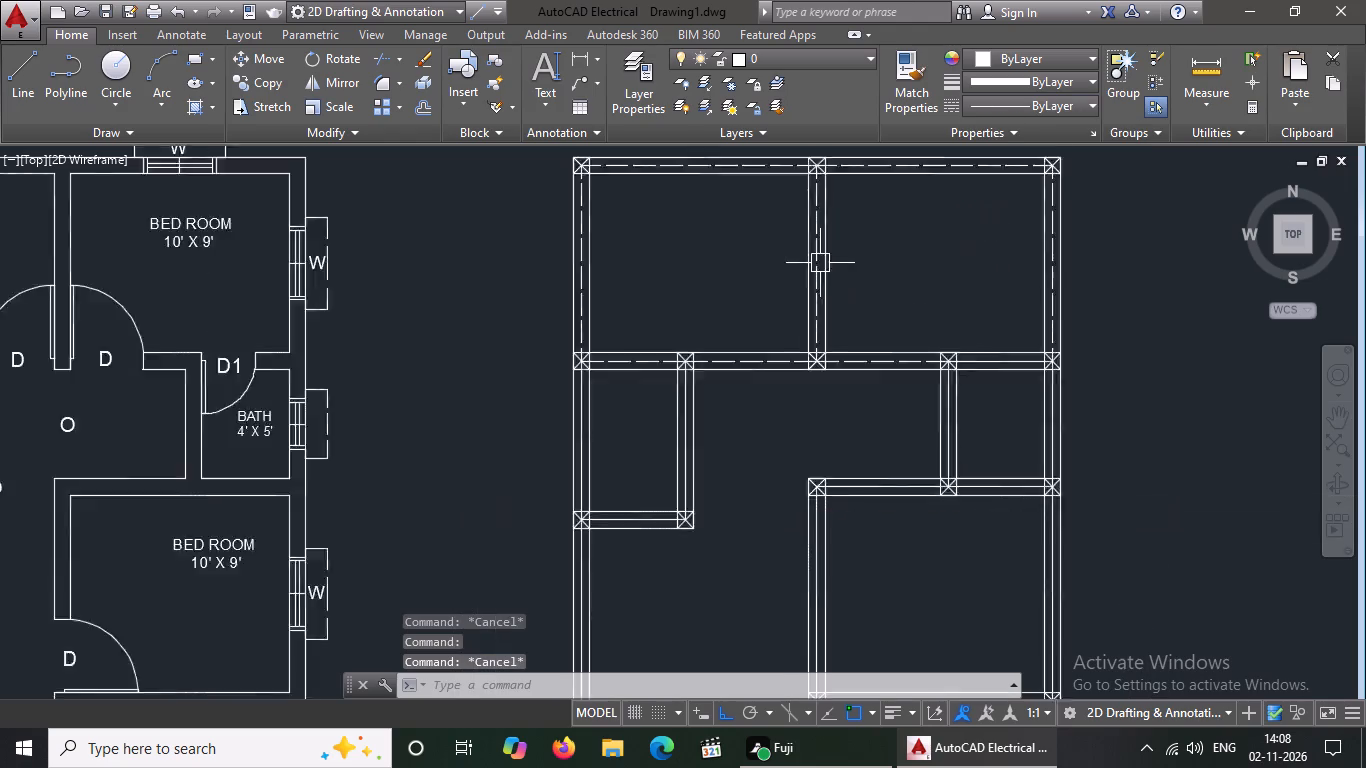
scroll(823, 269, down, 1)
scroll(934, 328, up, 3)
click(925, 328)
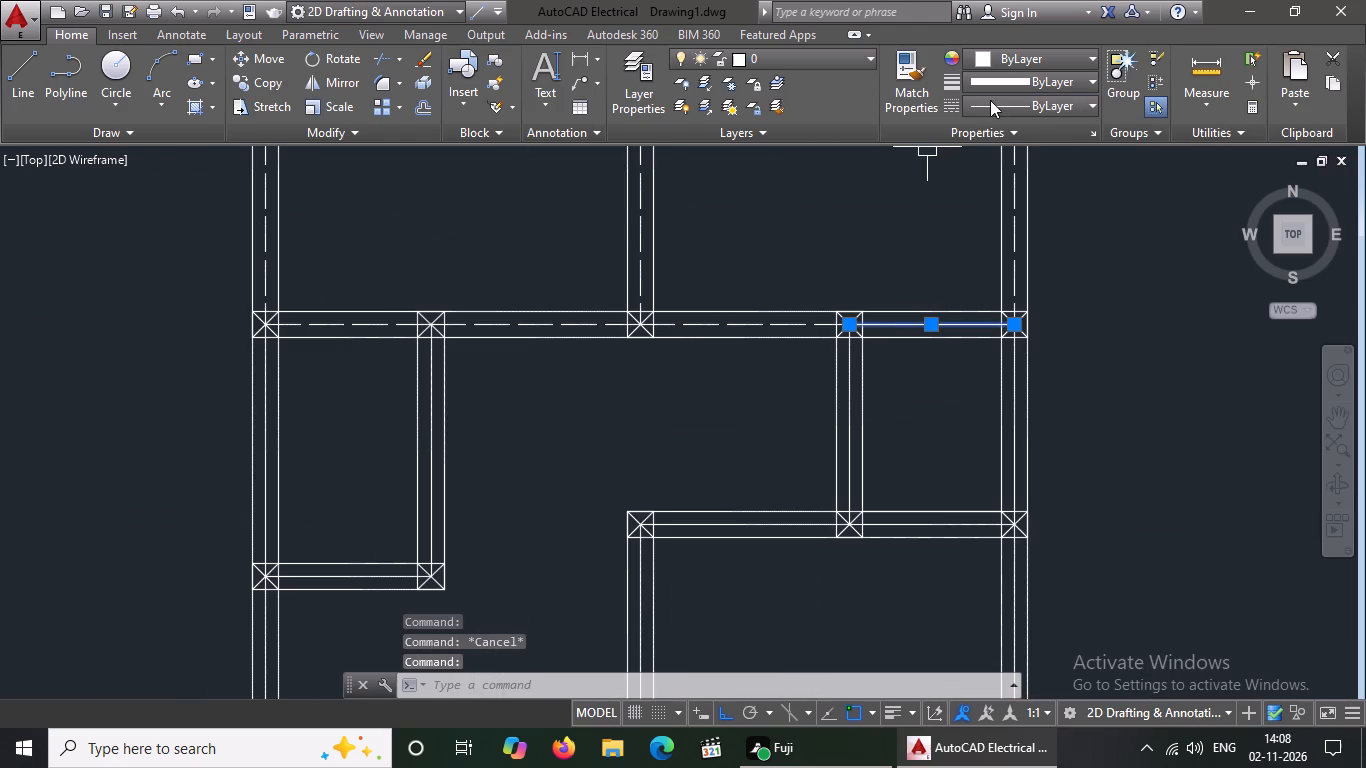
click(991, 100)
click(1018, 185)
key(Escape)
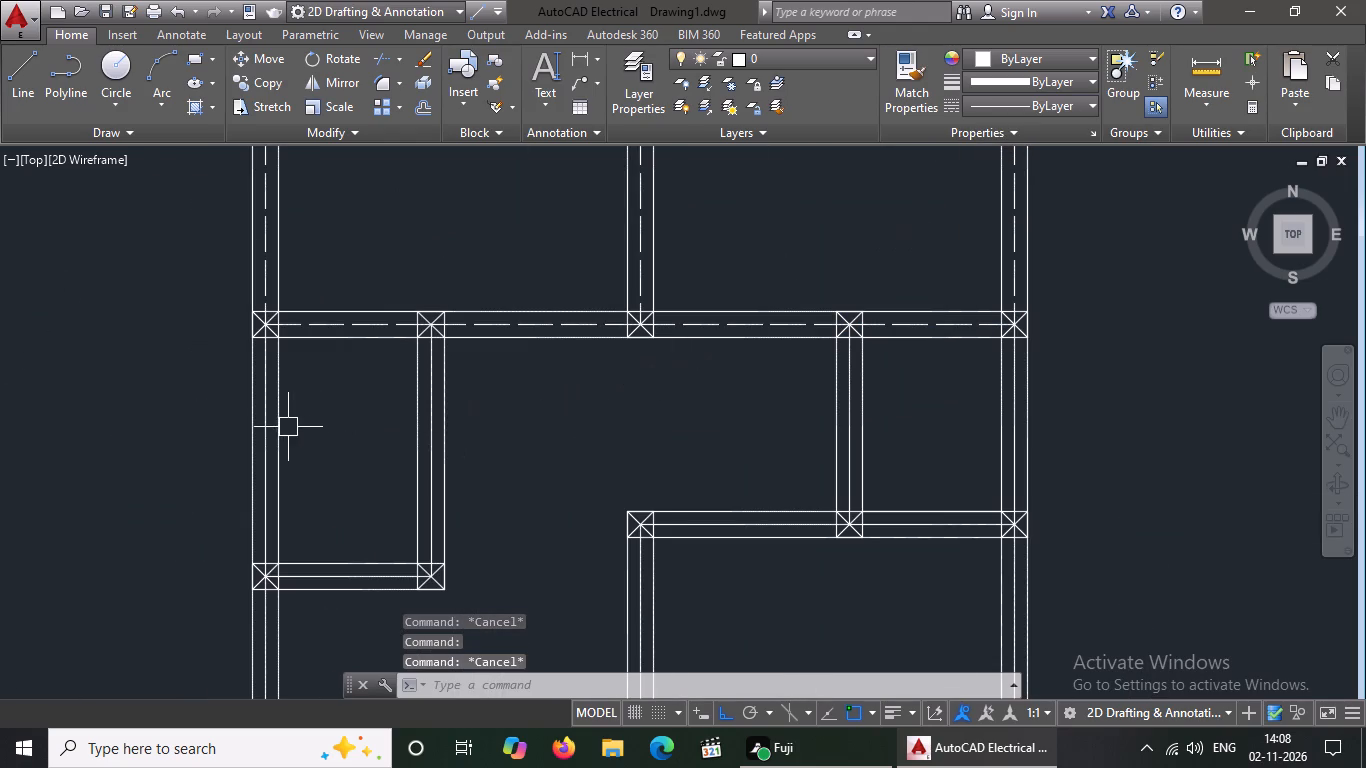
Set the linetype of the left bath's outer and inner vertical wall centre lines to ACAD_ISO02W100.
click(263, 423)
click(1074, 99)
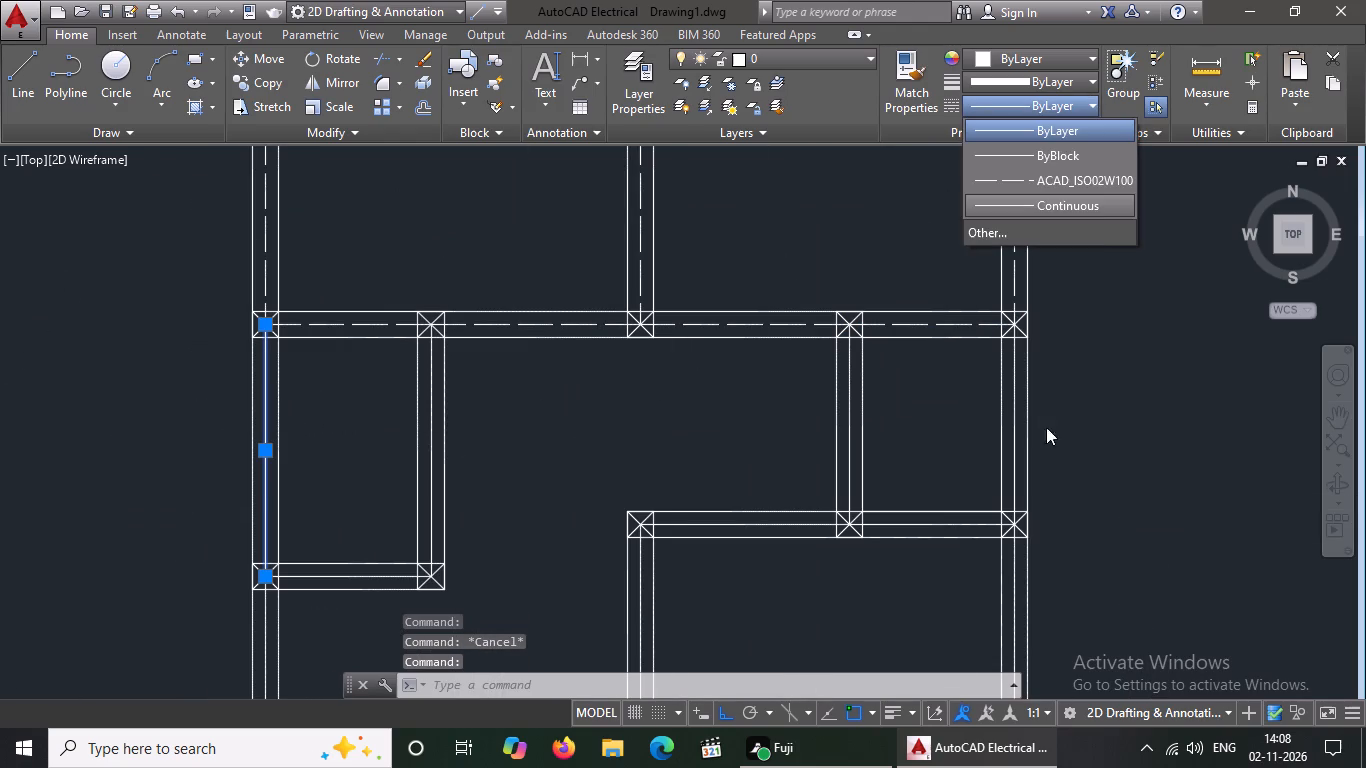
click(1048, 182)
key(Escape)
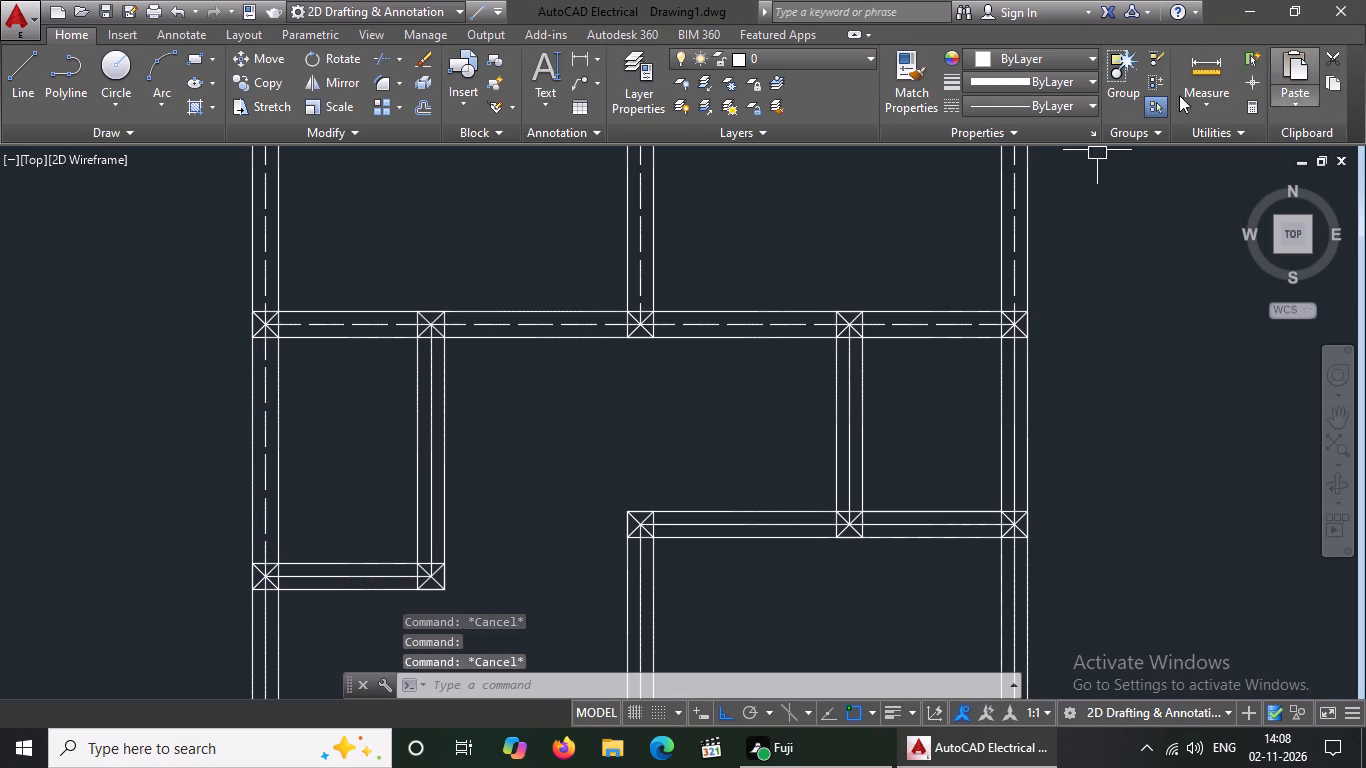
click(429, 415)
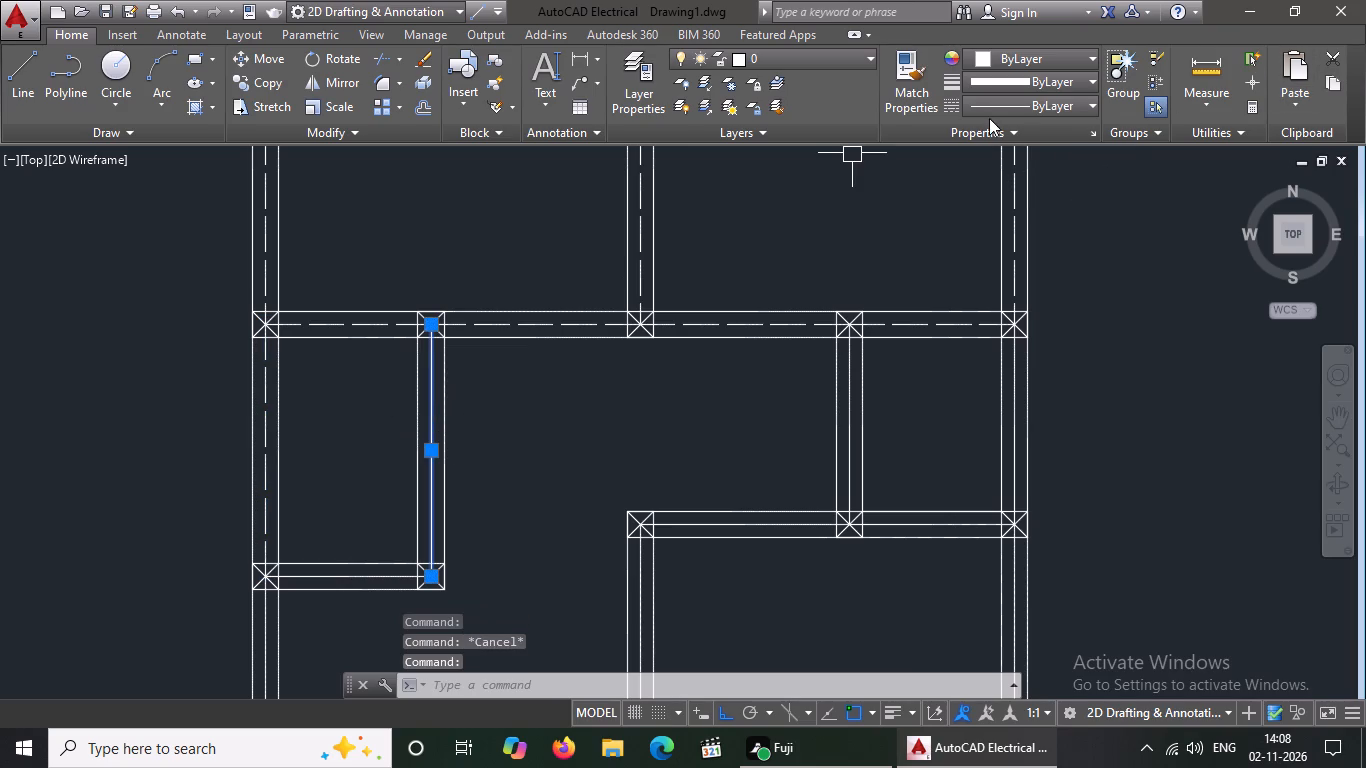
click(1005, 105)
click(1027, 183)
key(Escape)
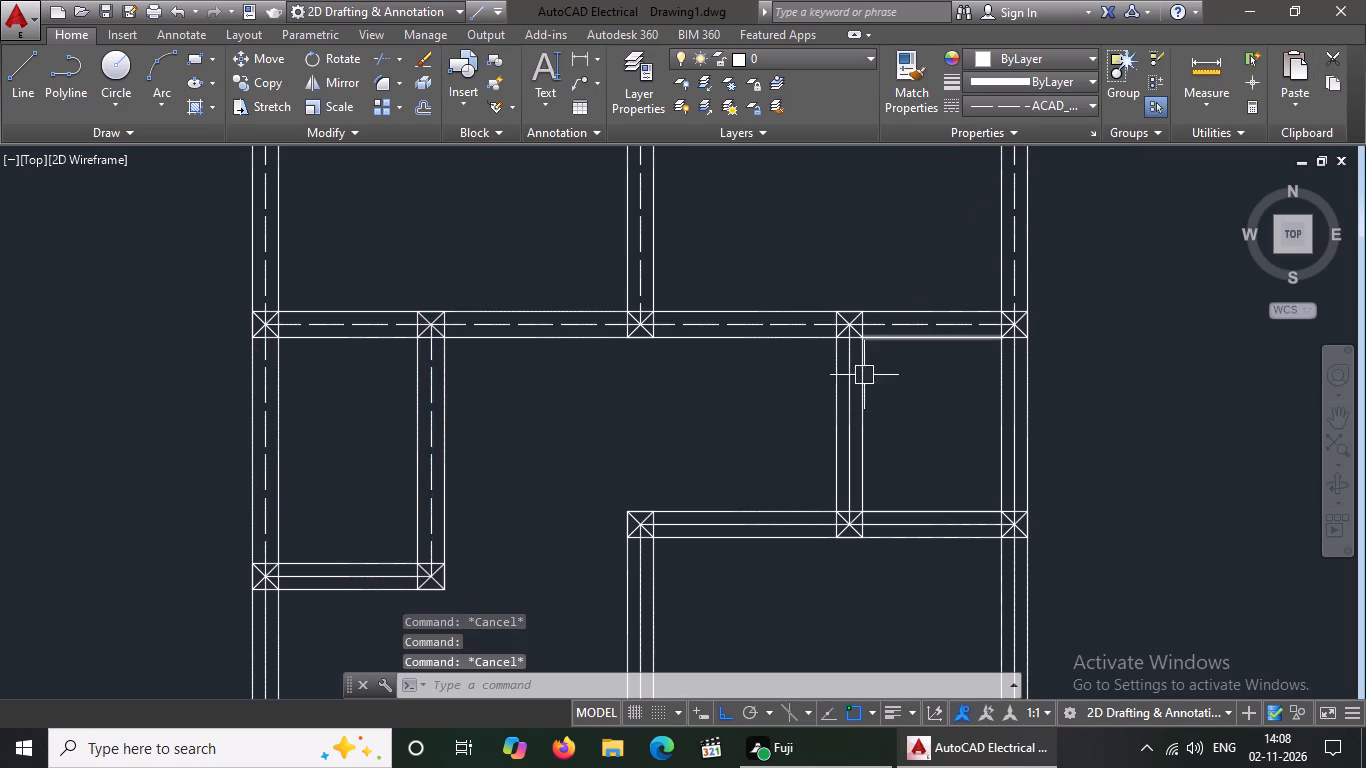
Set the linetype of the right bath's inner and outer vertical wall centre lines to ACAD_ISO02W100.
click(849, 395)
click(1050, 109)
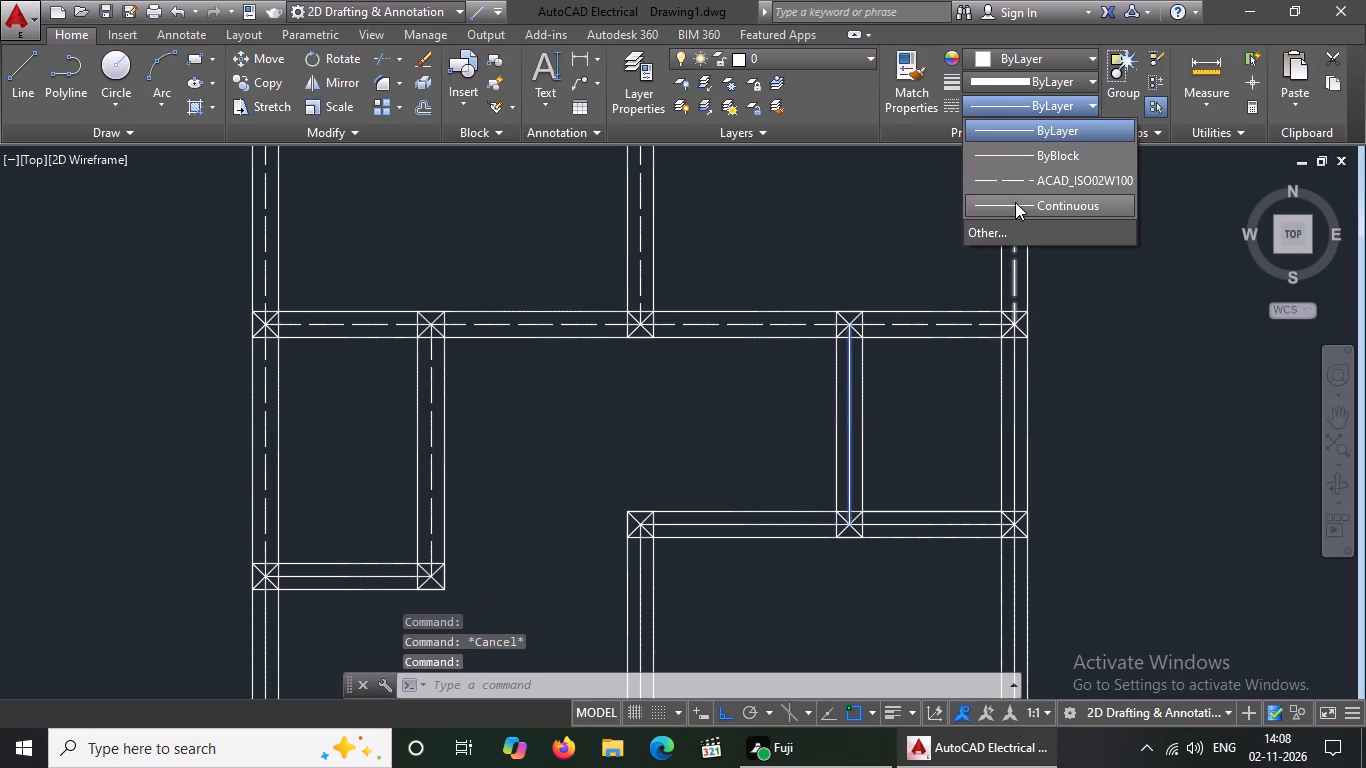
click(1023, 180)
key(Escape)
click(1016, 372)
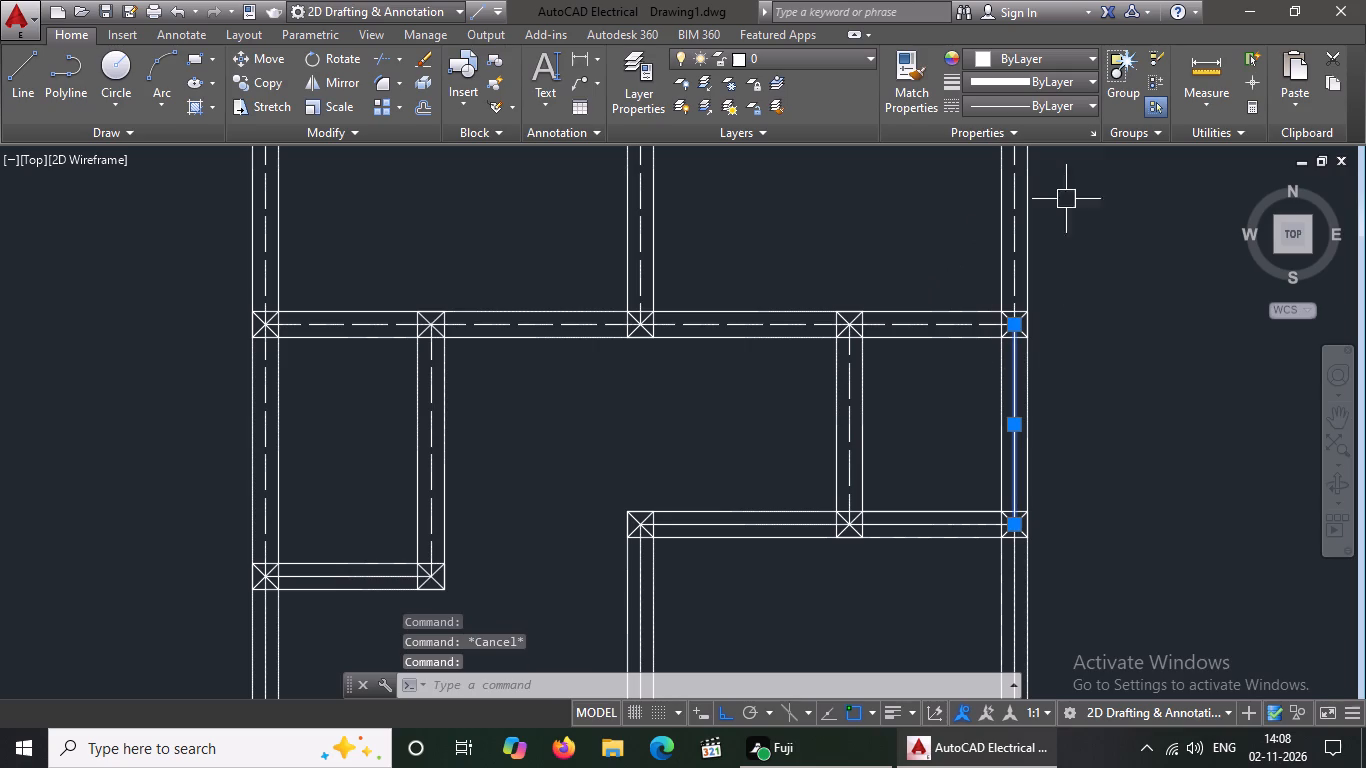
click(1042, 108)
click(1013, 182)
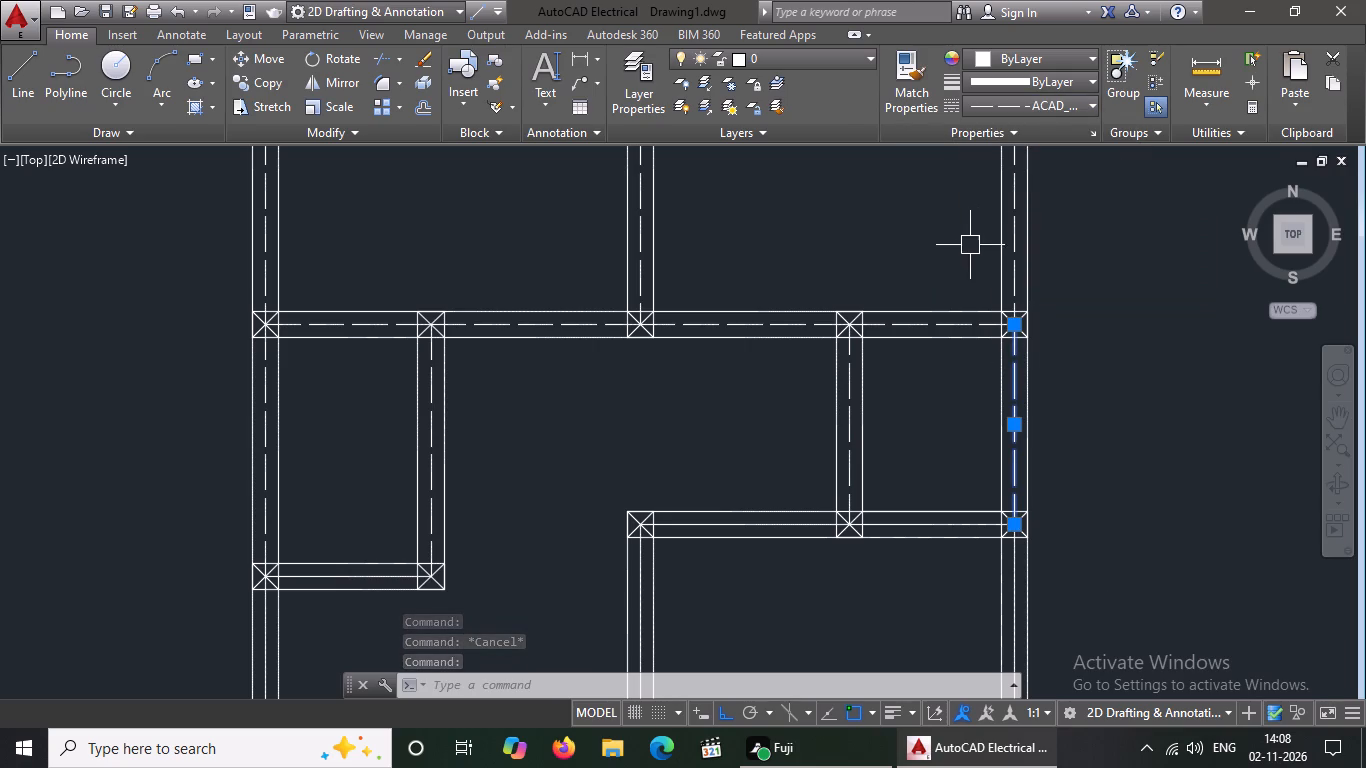
key(Escape)
Set the linetype of the left bath's lower wall centre line to ACAD_ISO02W100.
scroll(745, 448, down, 1)
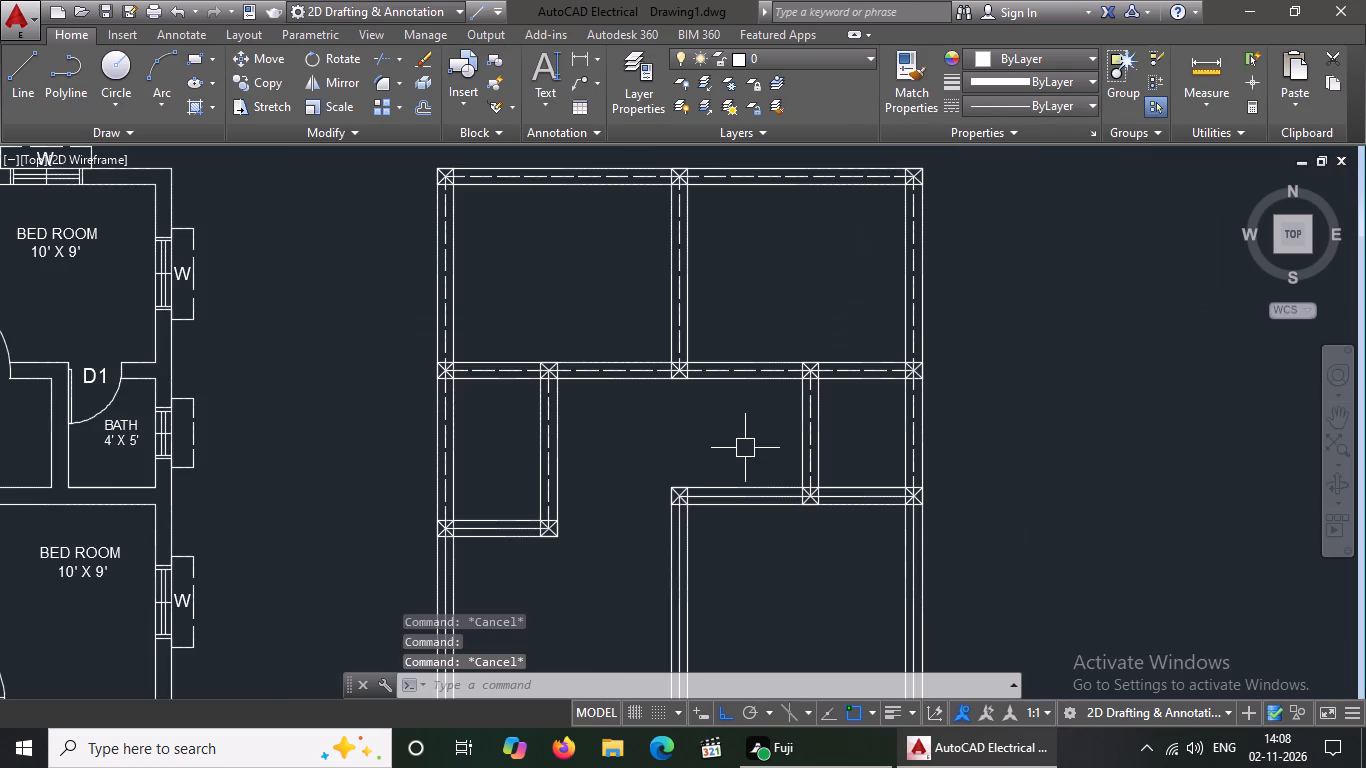
scroll(468, 549, up, 3)
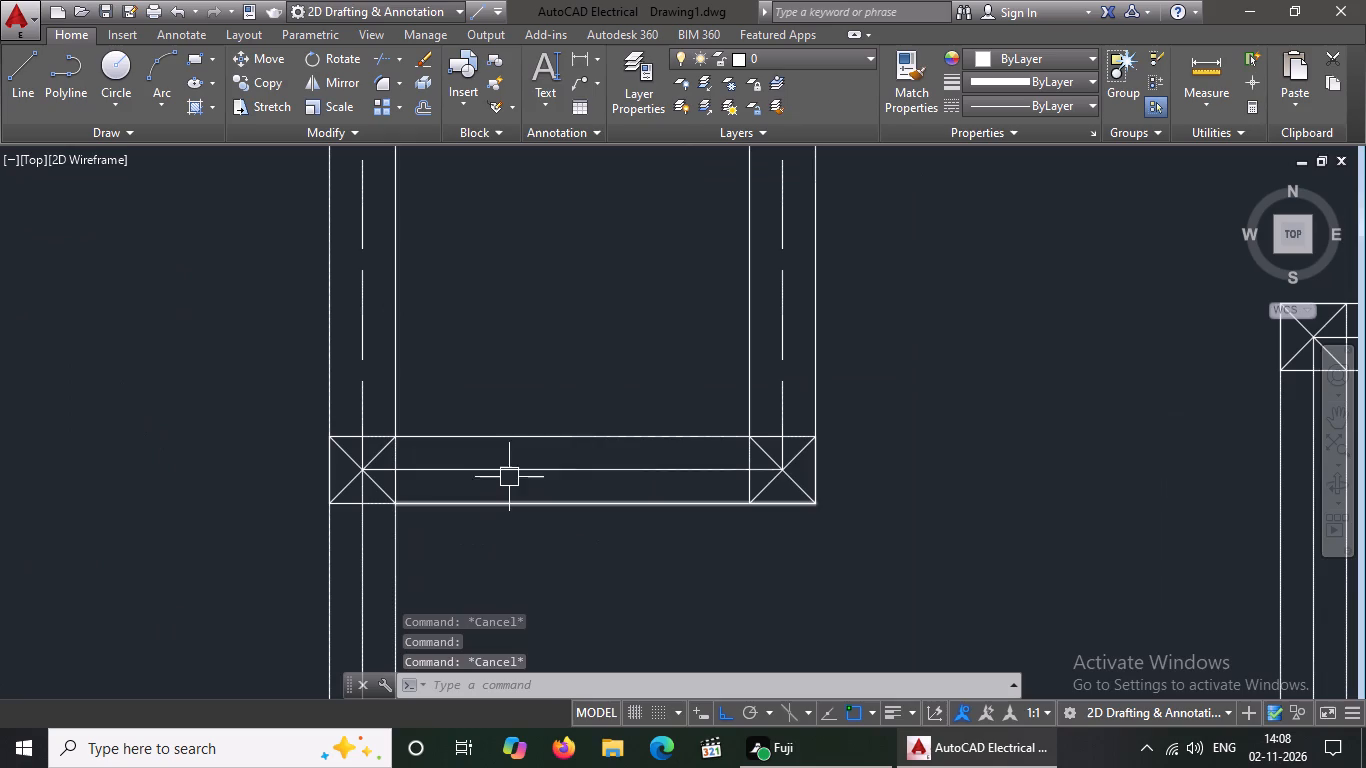
click(510, 474)
click(1003, 102)
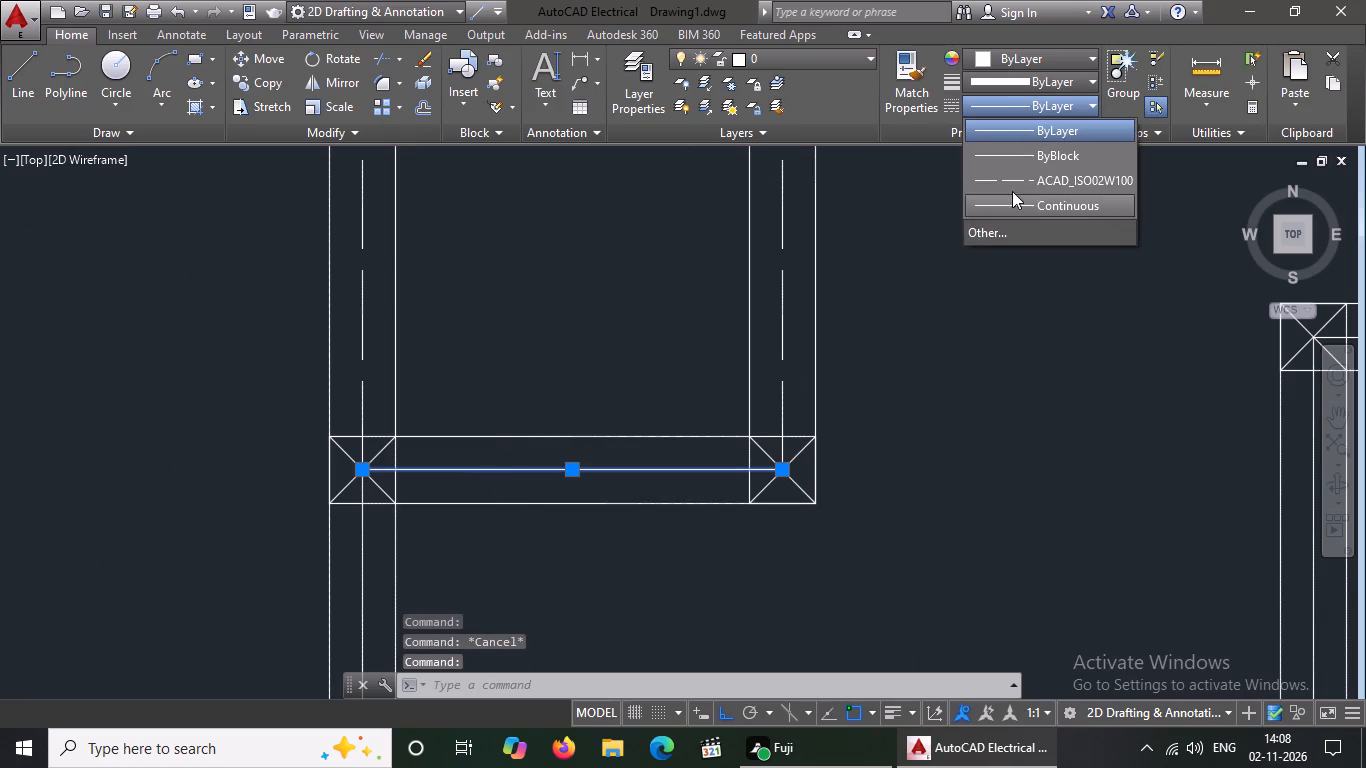
click(1018, 179)
key(Escape)
Set the linetype of both centre line segments in the lower bedroom's upper wall, below the right bath, to ACAD_ISO02W100.
scroll(784, 309, down, 3)
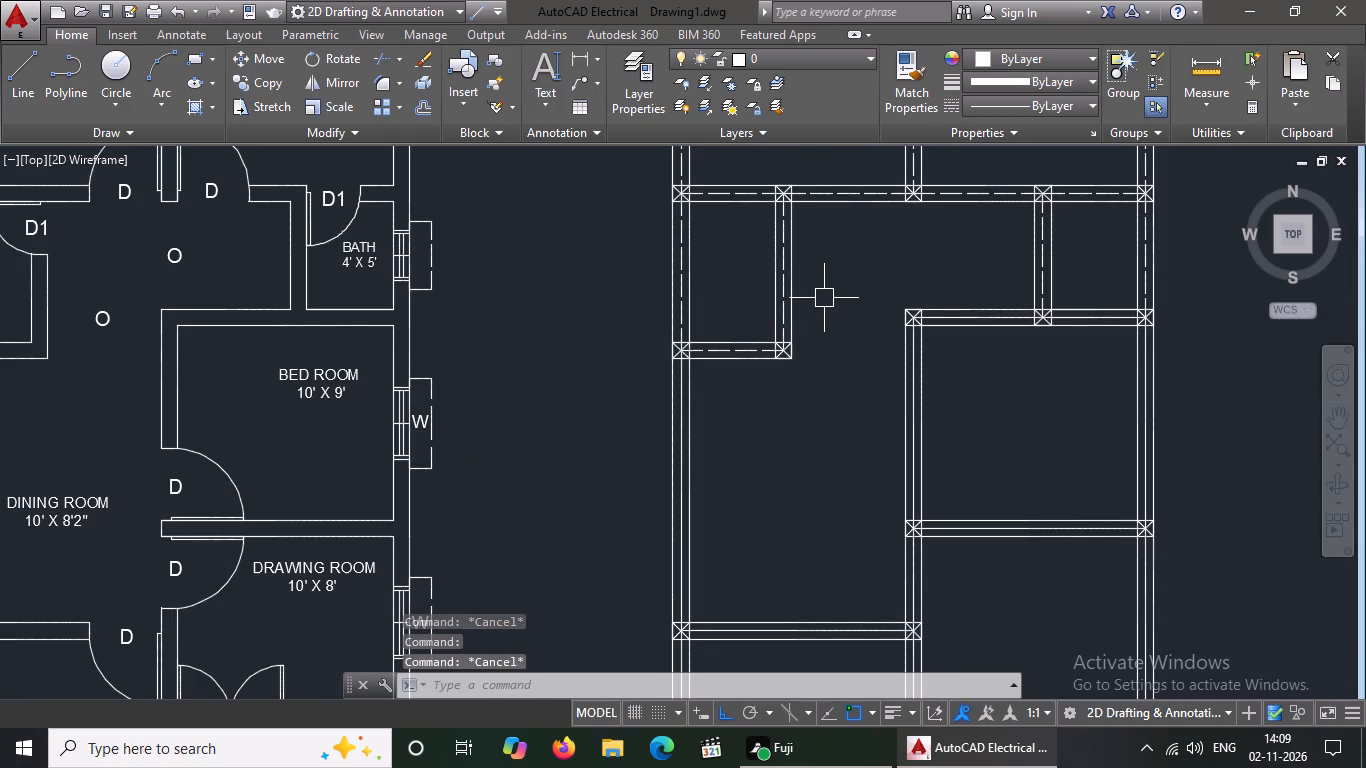
scroll(984, 325, up, 2)
click(980, 303)
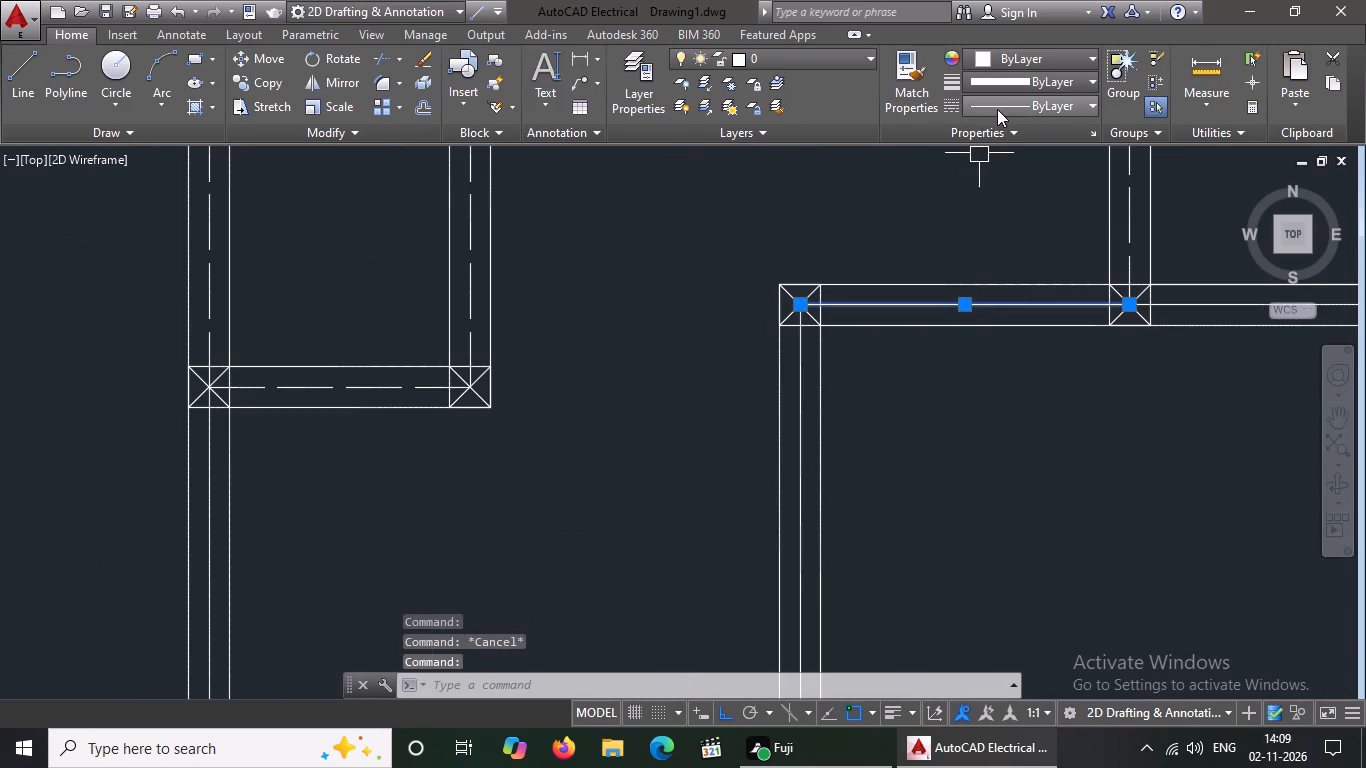
click(997, 109)
click(1001, 181)
key(Escape)
scroll(882, 269, down, 4)
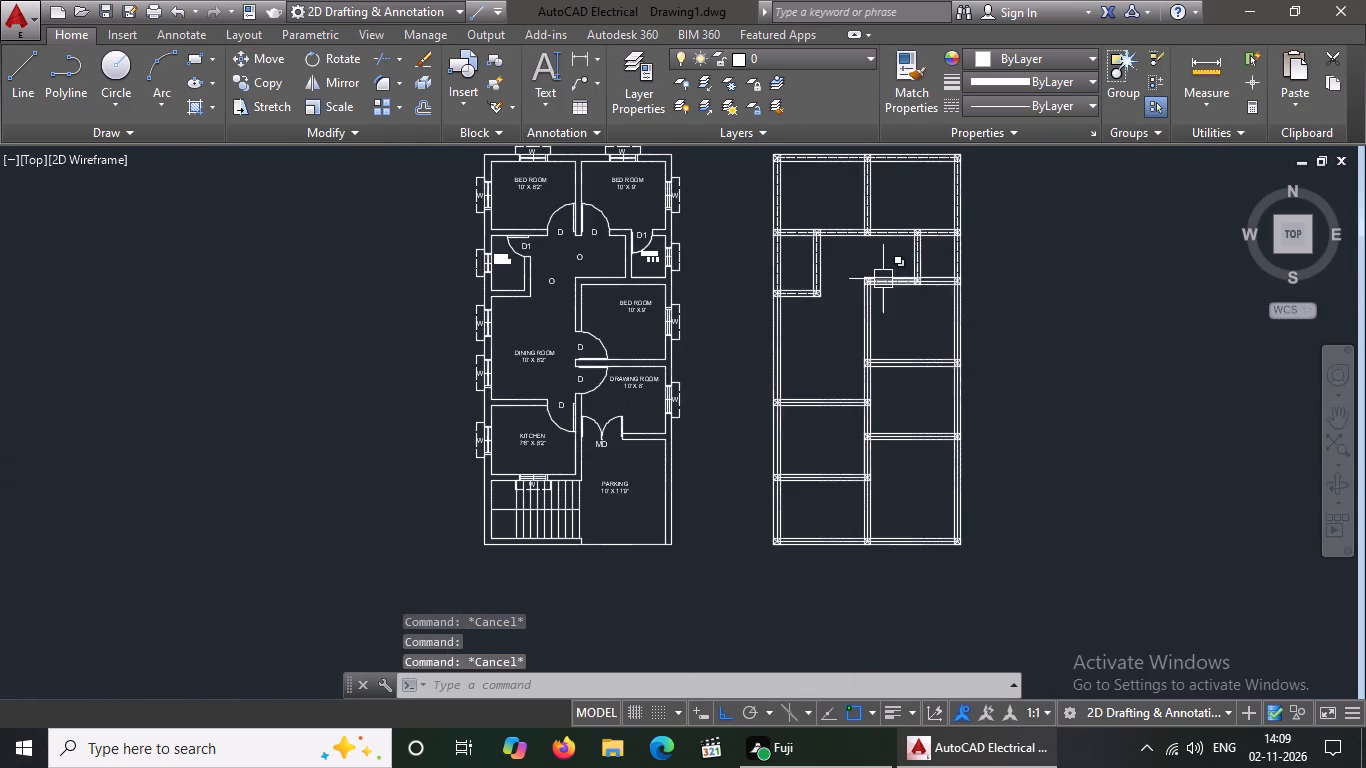
scroll(969, 261, up, 4)
click(808, 341)
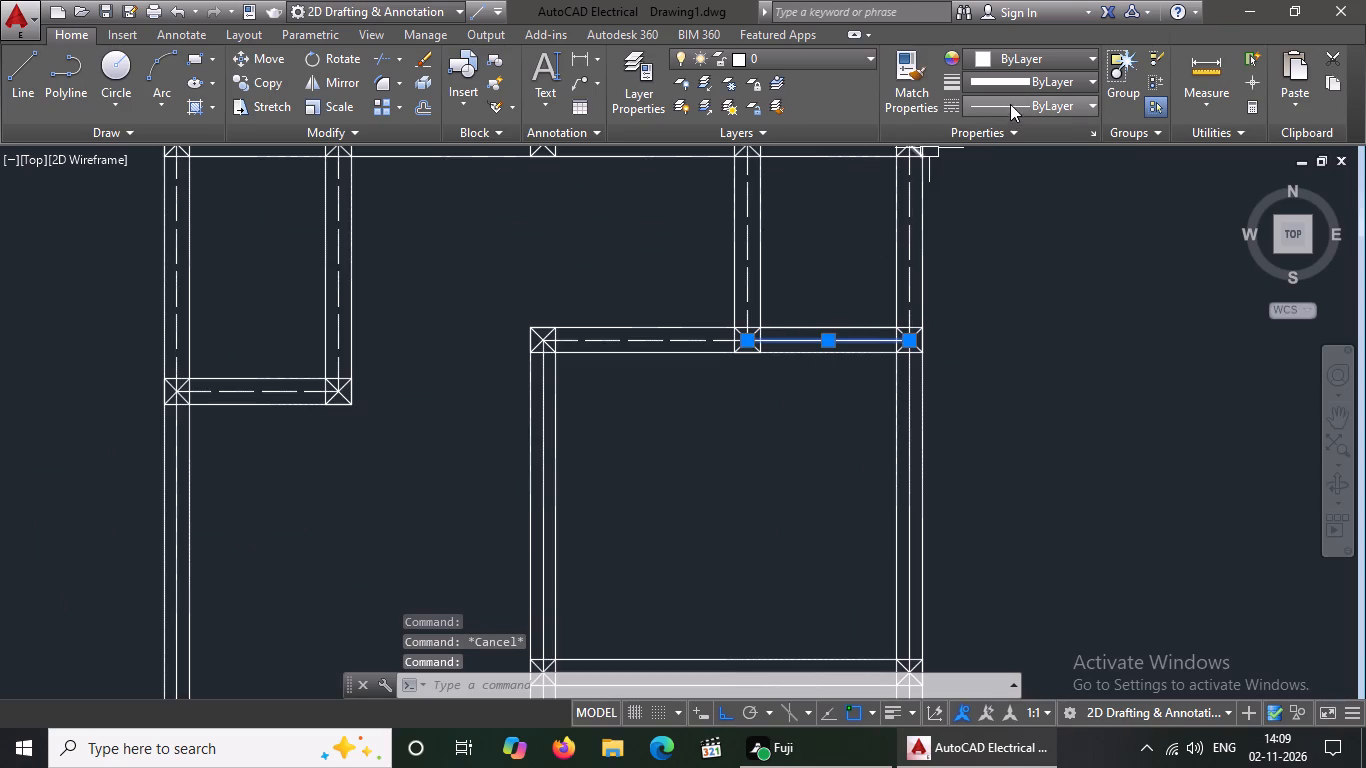
click(1010, 103)
click(1019, 178)
key(Escape)
Set the linetype of the lower bedroom's middle-wall and right outer wall centre lines to ACAD_ISO02W100.
scroll(961, 225, down, 4)
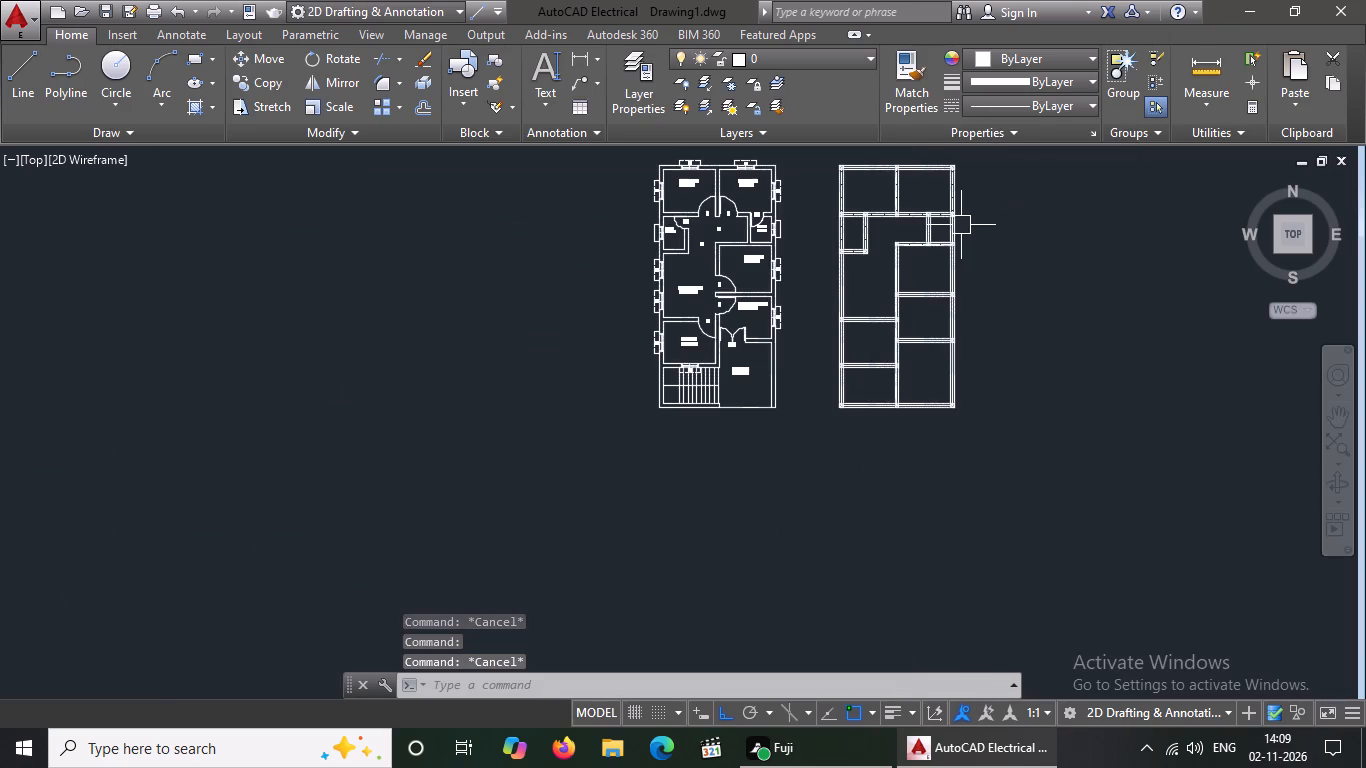
scroll(880, 263, up, 5)
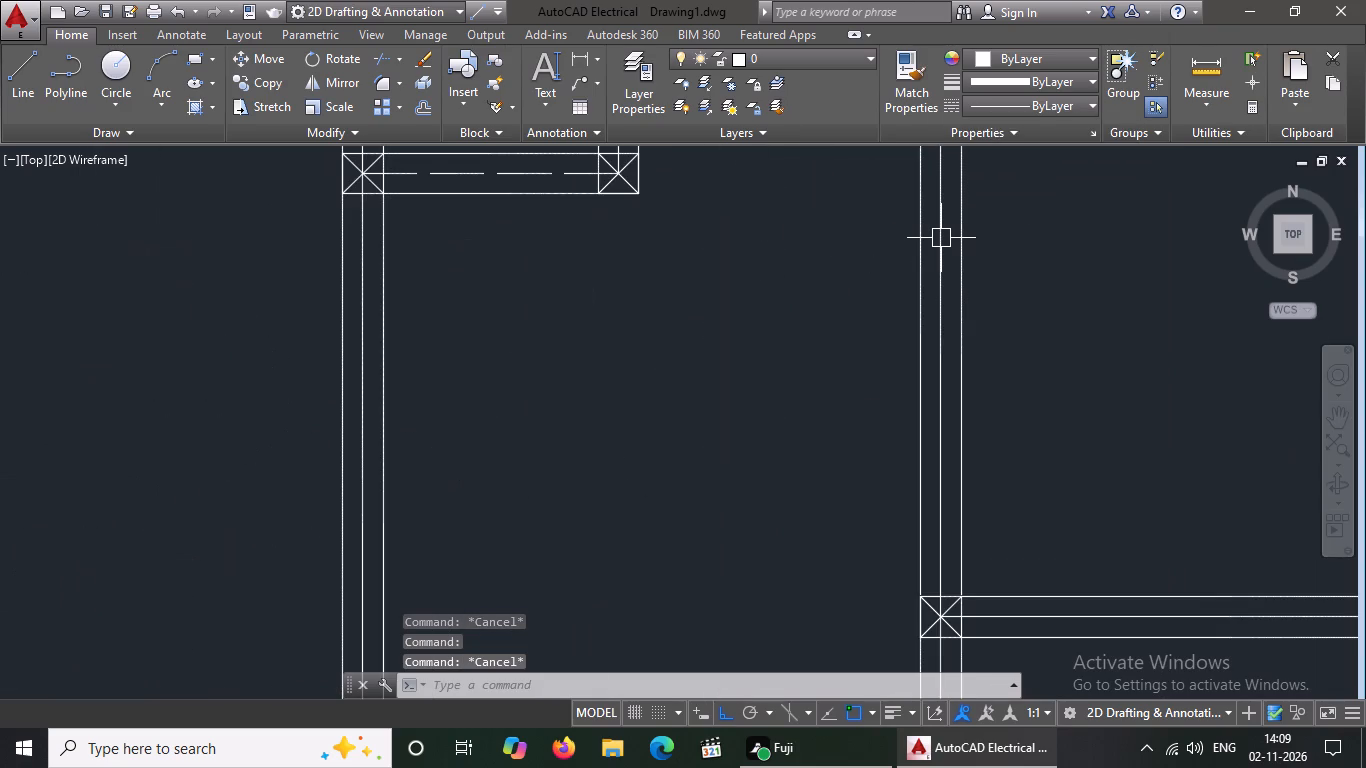
click(941, 239)
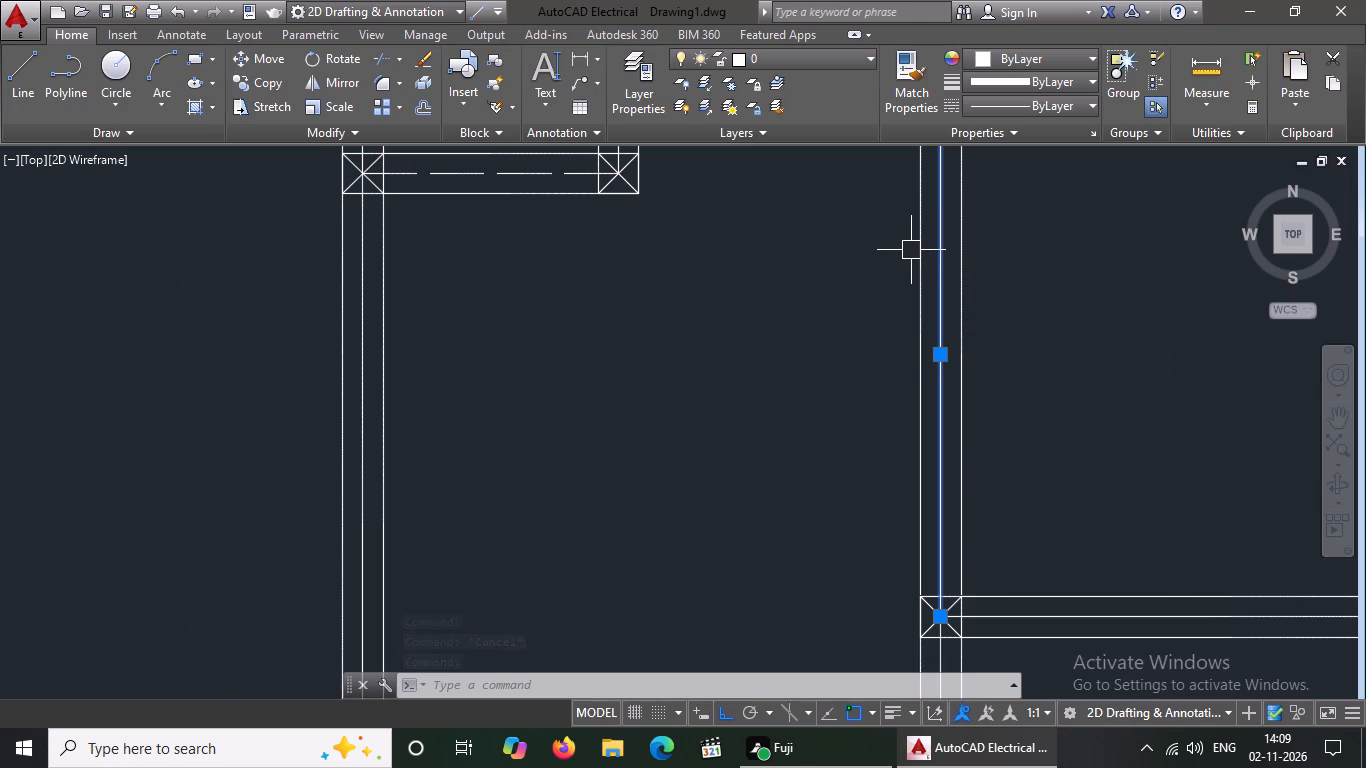
click(1045, 94)
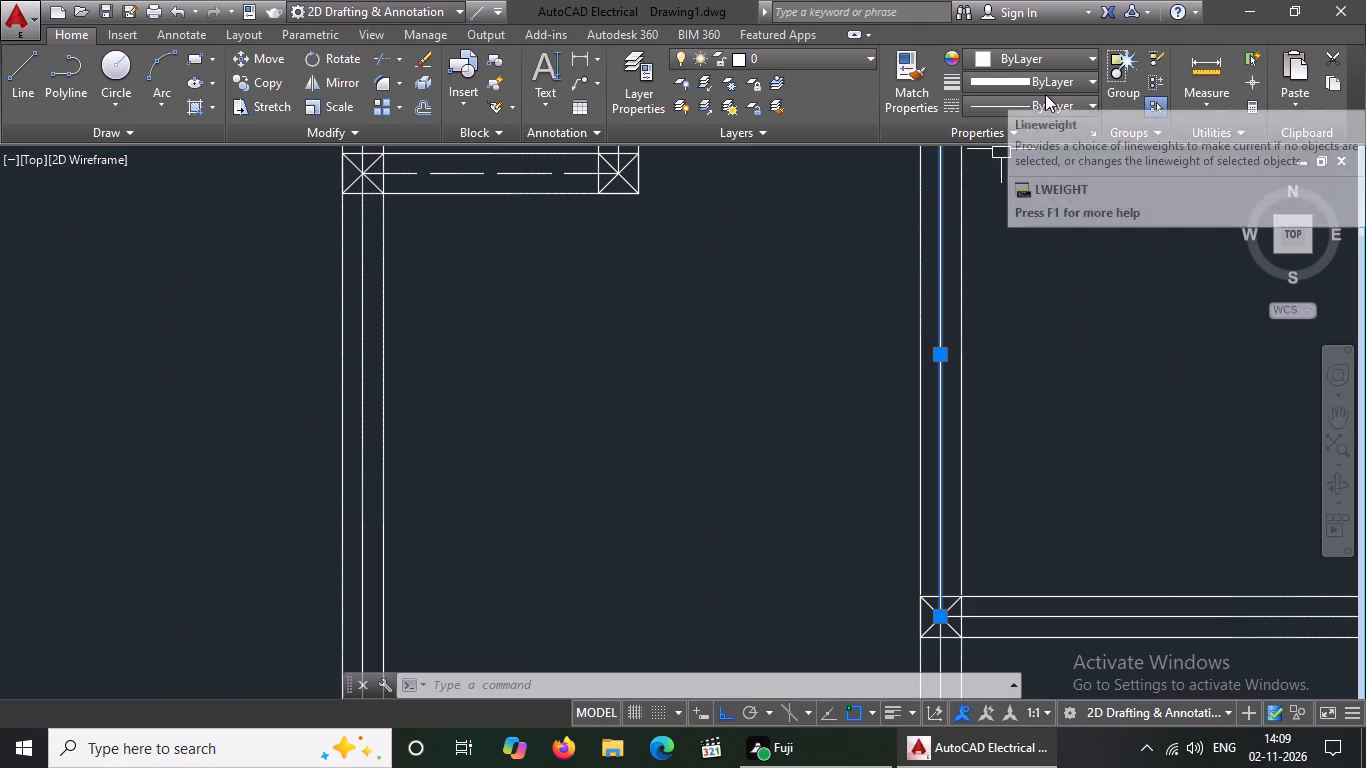
click(1041, 112)
click(1017, 182)
scroll(843, 335, down, 4)
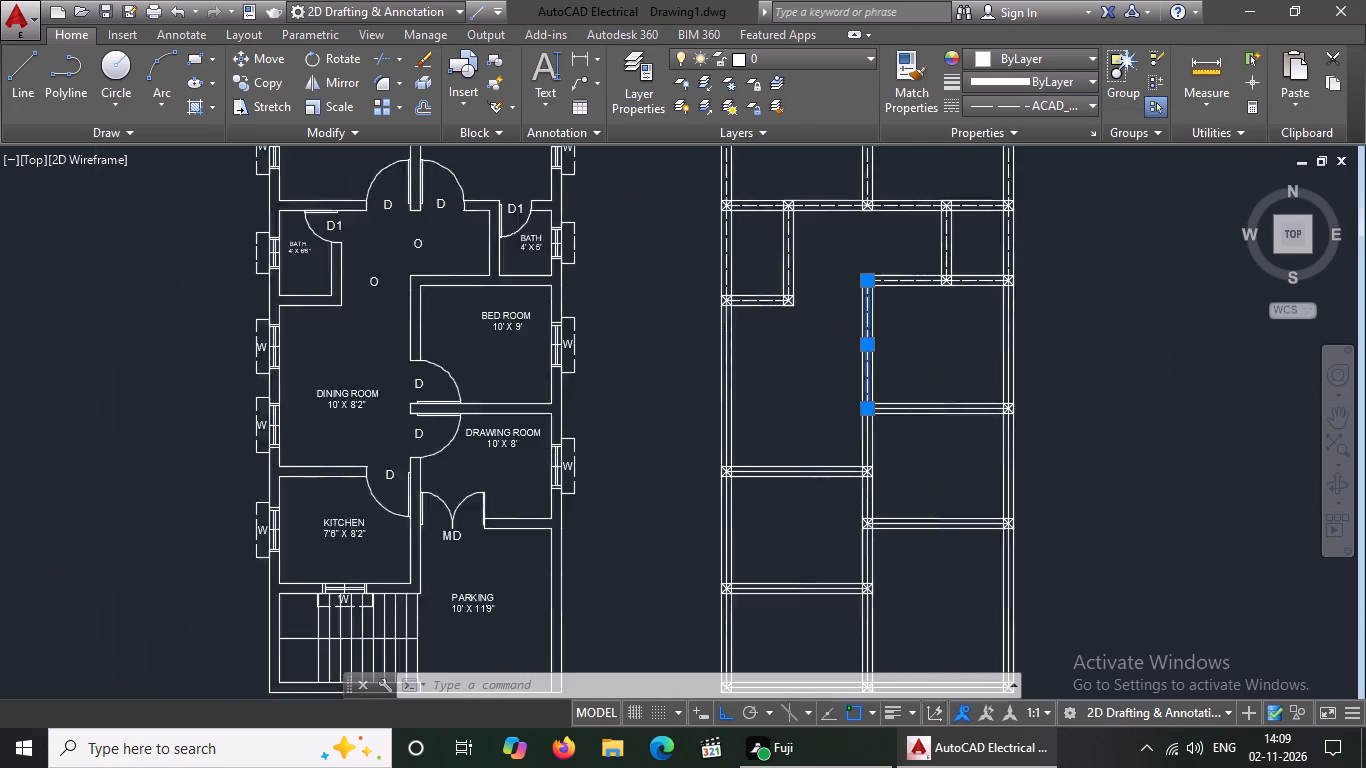
key(Escape)
scroll(961, 338, up, 3)
click(891, 337)
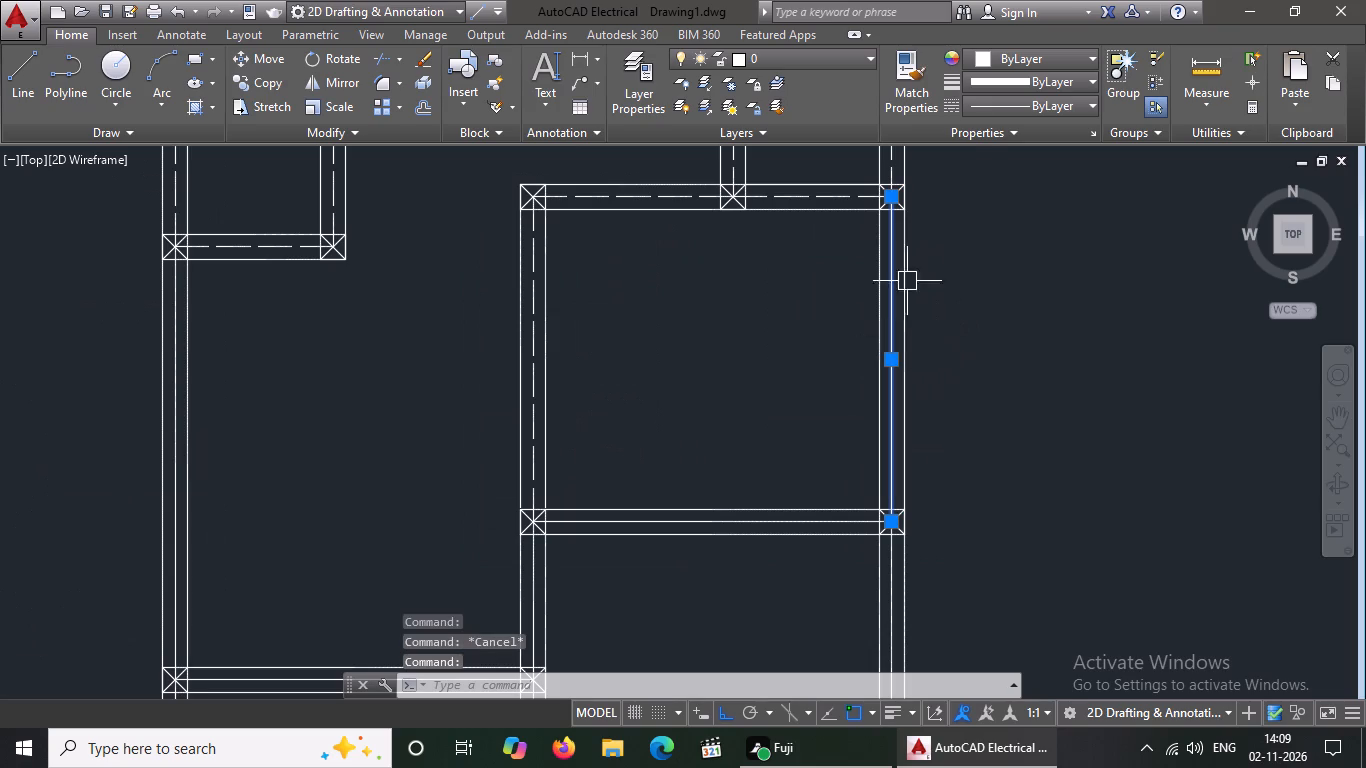
click(1002, 107)
click(991, 184)
key(Escape)
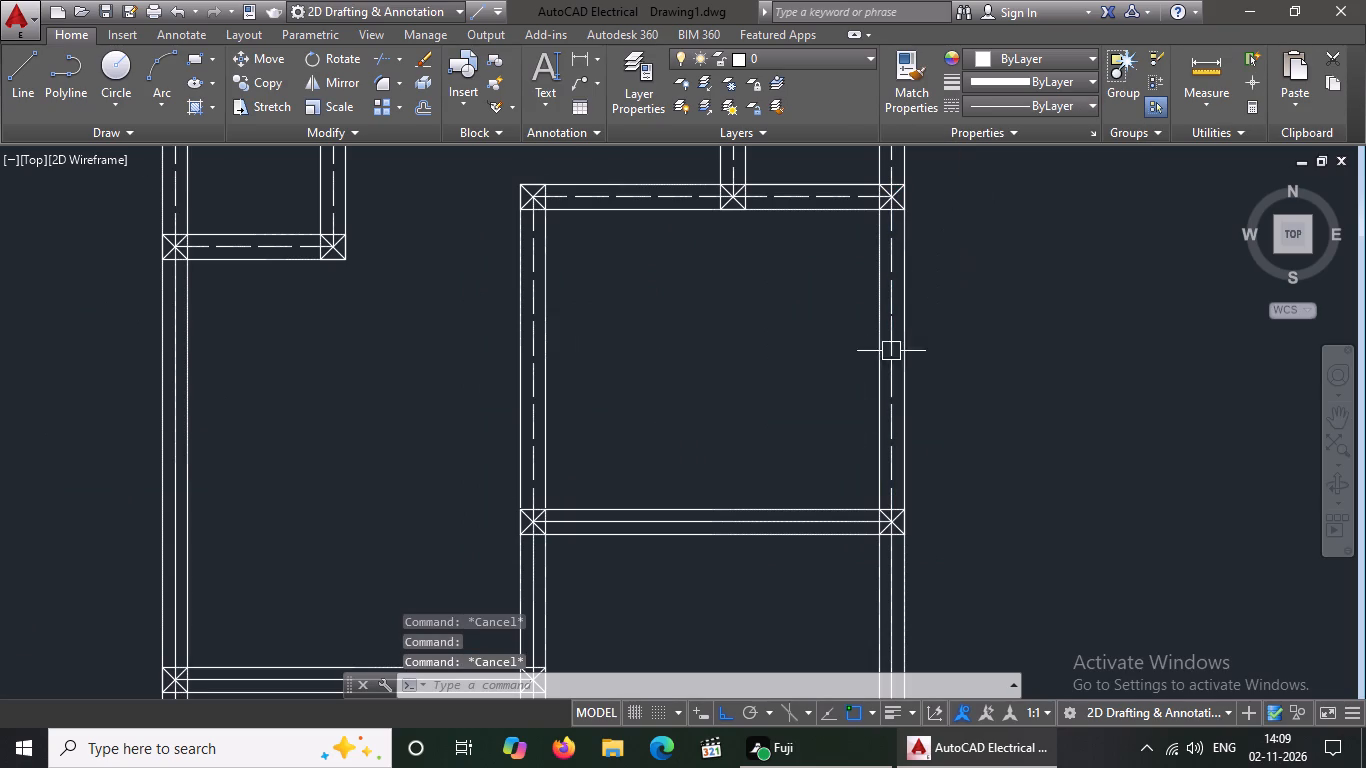
Set the linetype of the lower bedroom's lower wall centre line to ACAD_ISO02W100.
click(816, 520)
click(1007, 99)
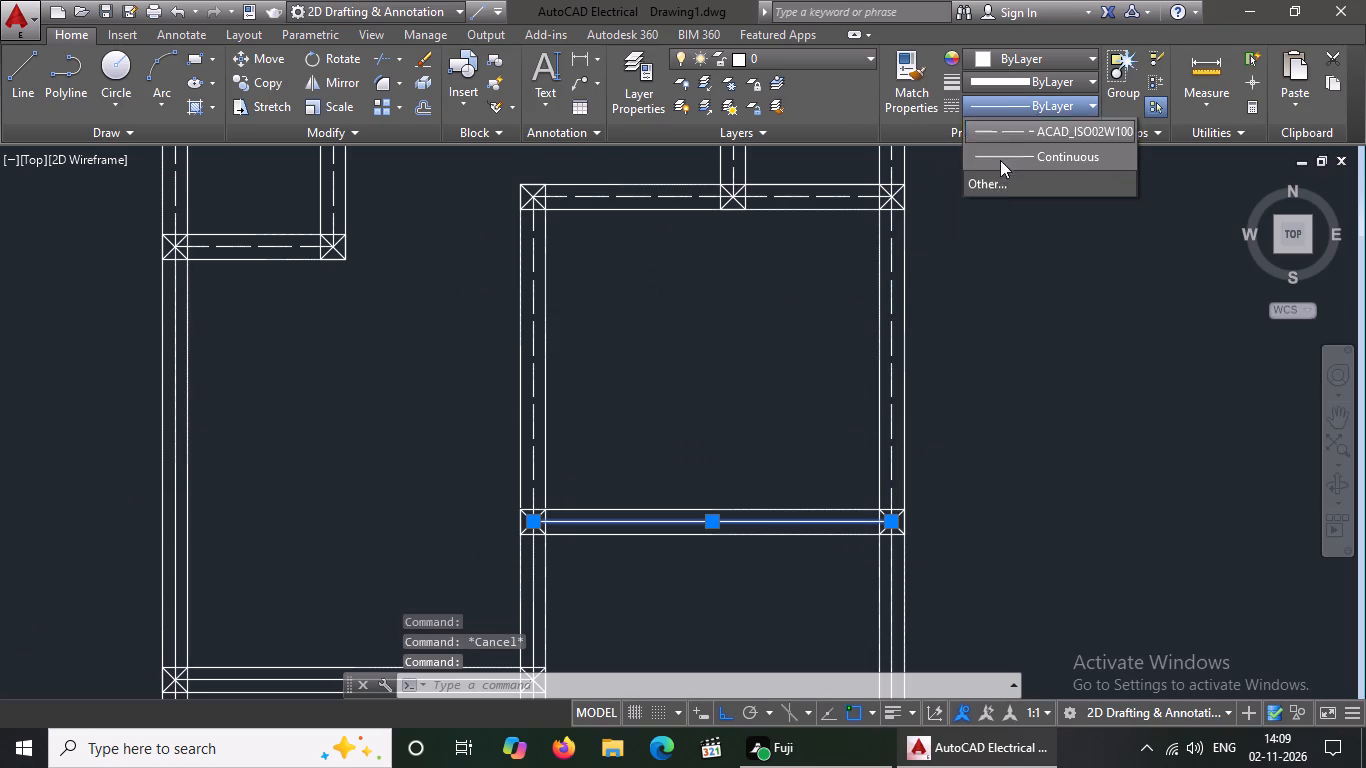
click(1014, 173)
key(Escape)
Set the linetype of the dining room's left outer wall and lower wall centre lines to ACAD_ISO02W100.
scroll(865, 295, down, 1)
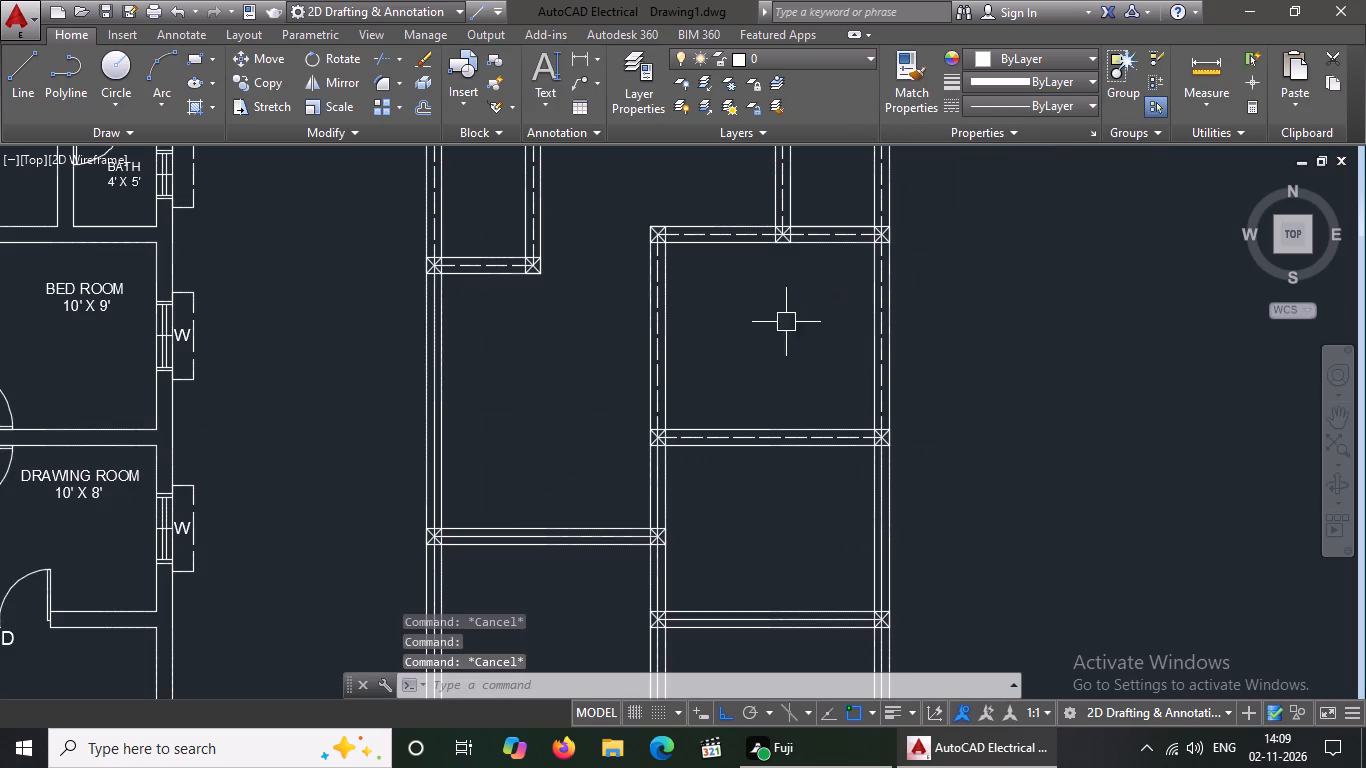
click(428, 322)
click(1027, 102)
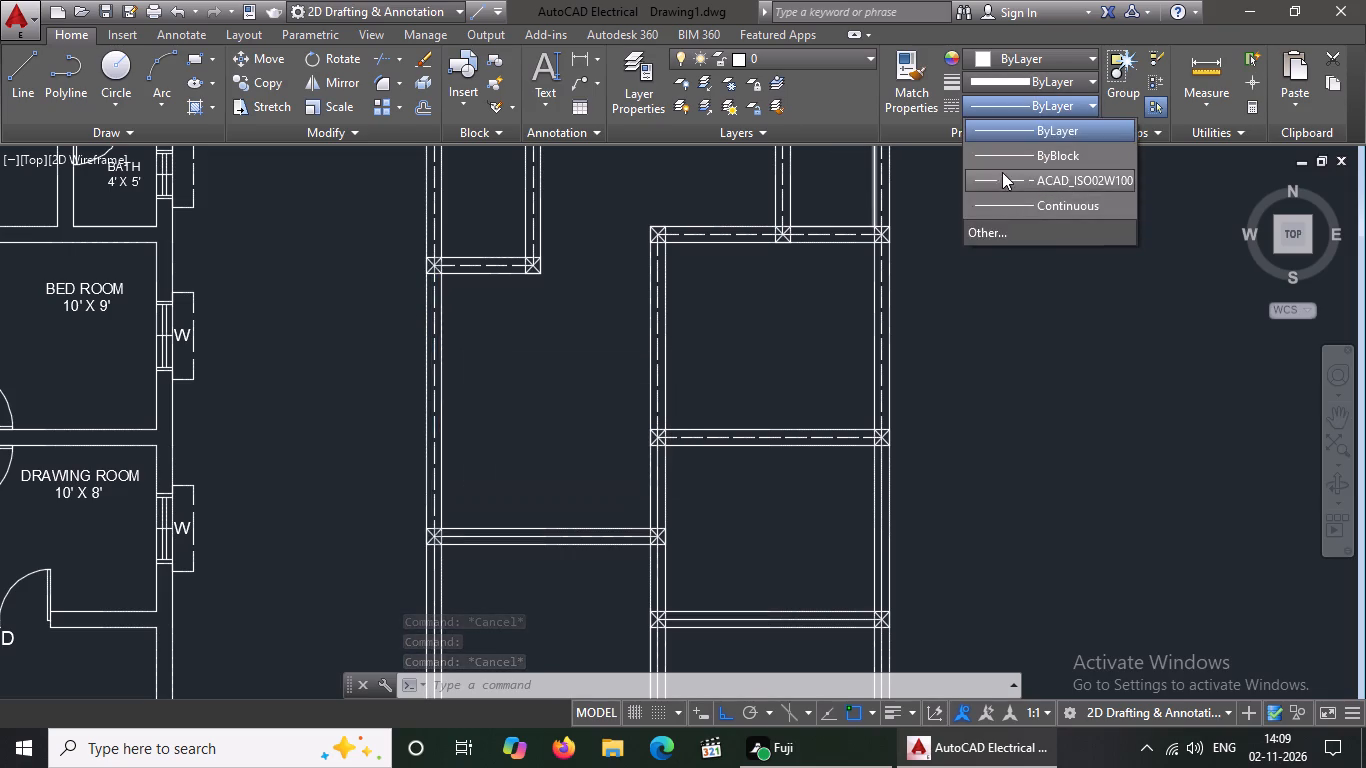
click(1002, 172)
key(Escape)
scroll(610, 533, up, 2)
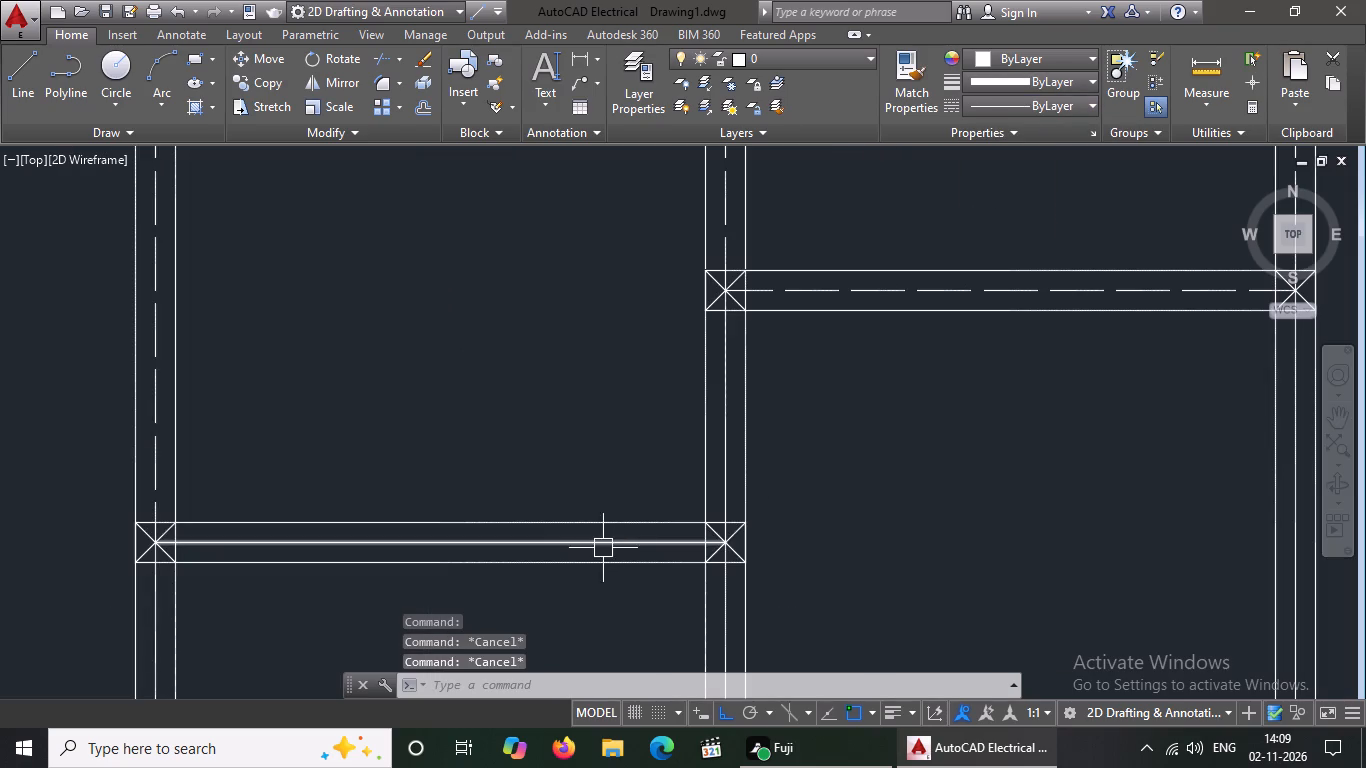
click(603, 548)
click(1010, 105)
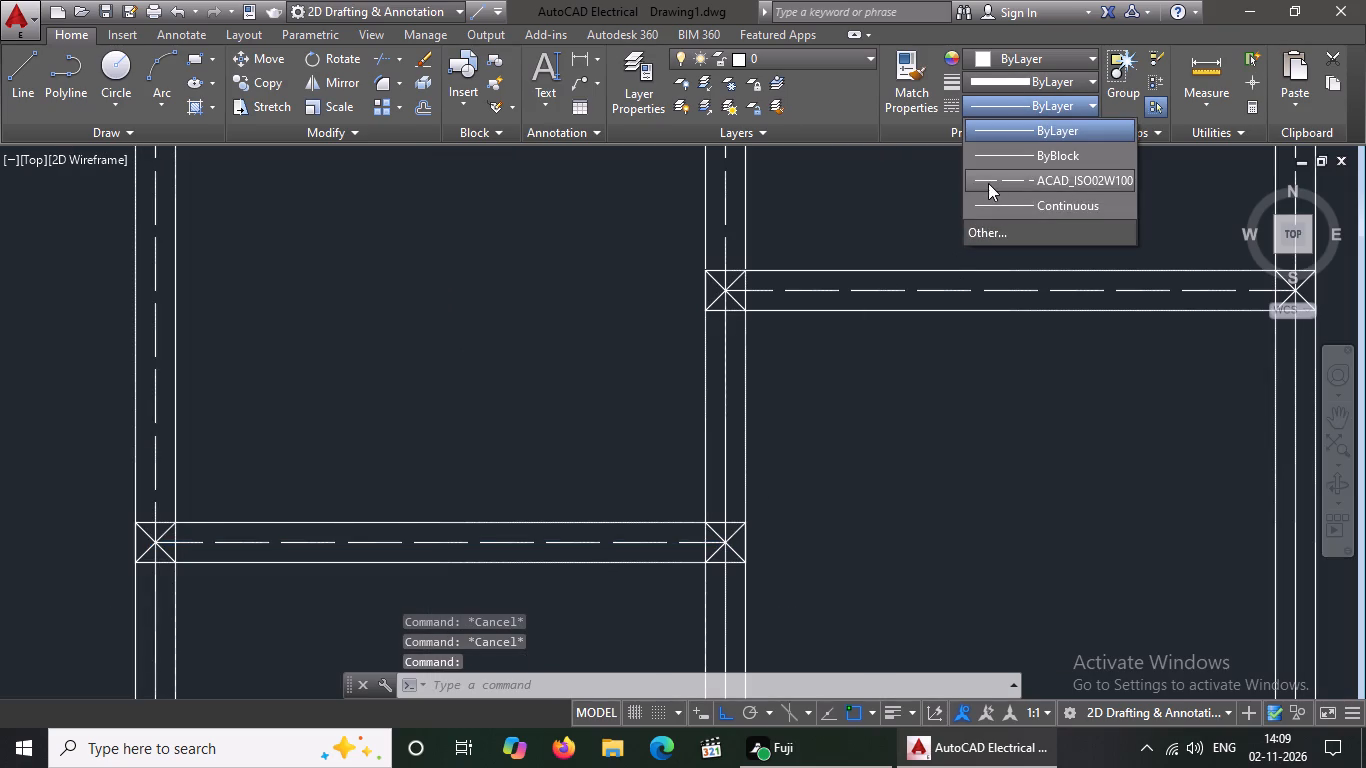
click(988, 182)
key(Escape)
Set the linetype of the drawing room's upper middle-wall segment and the right outer wall centre line below the bedroom to ACAD_ISO02W100.
drag(734, 391, 731, 400)
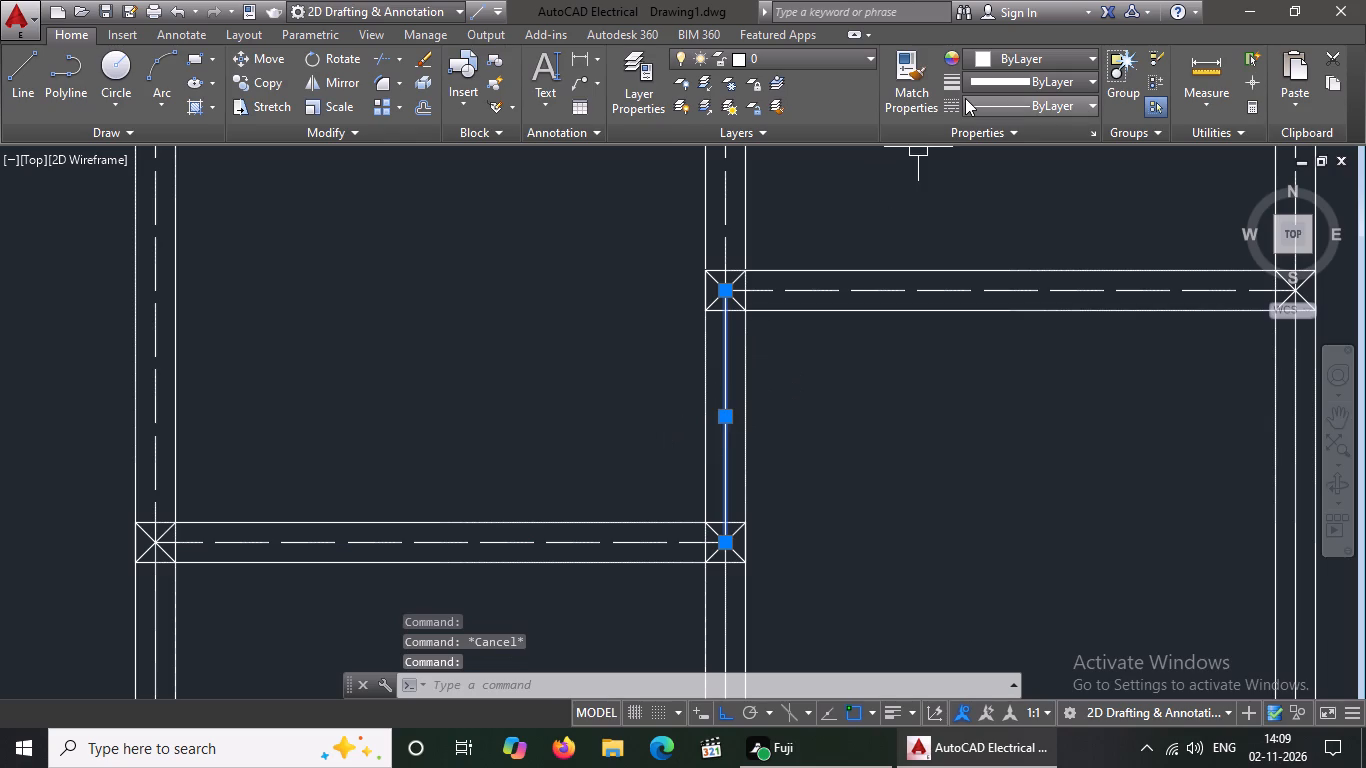
click(965, 98)
click(991, 171)
key(Escape)
scroll(856, 338, down, 3)
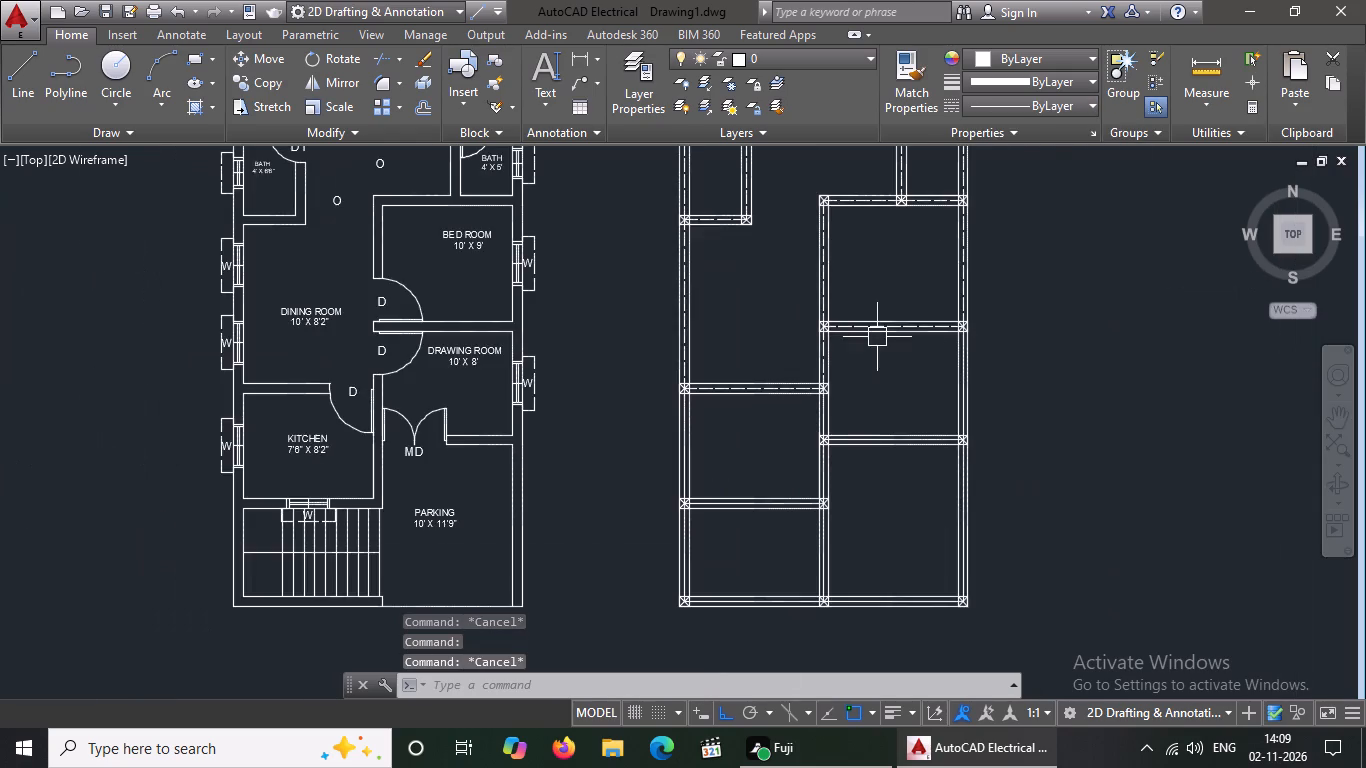
scroll(938, 349, up, 3)
click(1032, 344)
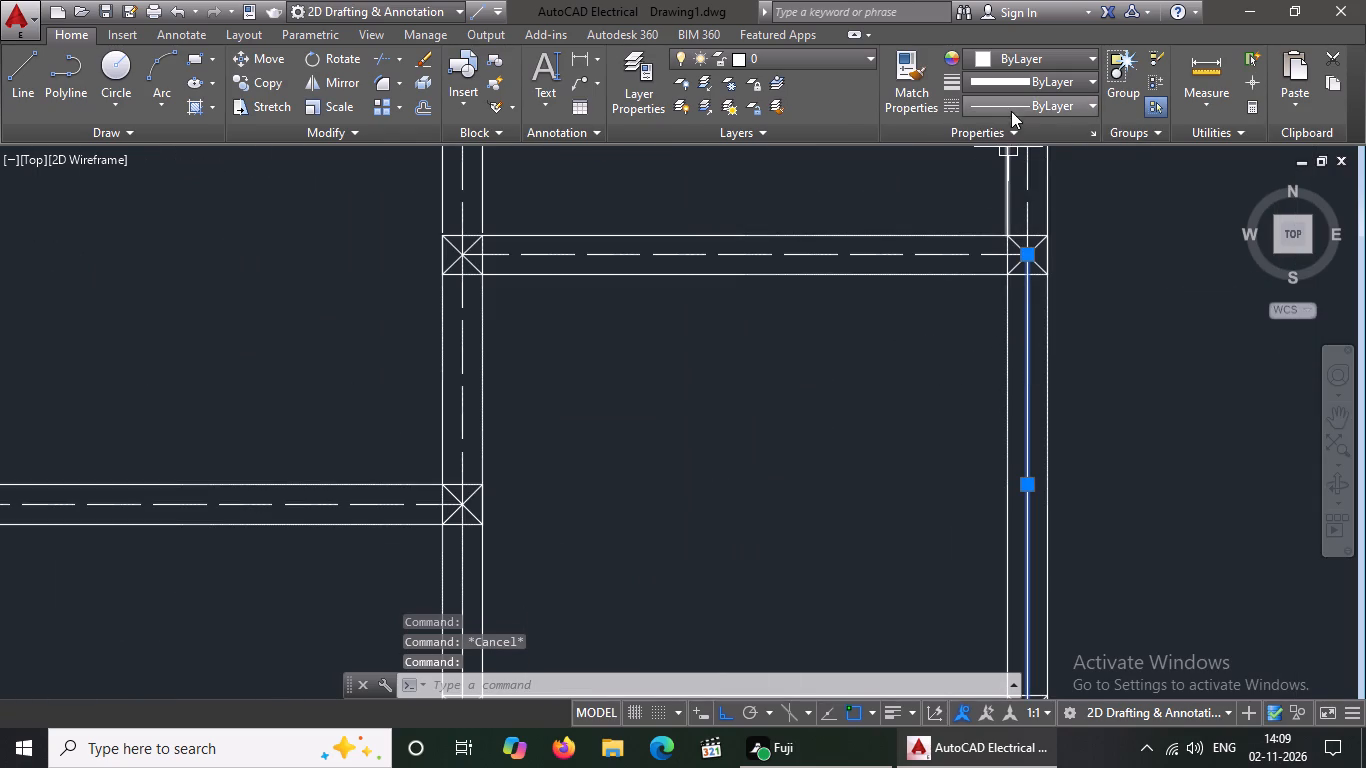
click(1012, 110)
click(1020, 182)
key(Escape)
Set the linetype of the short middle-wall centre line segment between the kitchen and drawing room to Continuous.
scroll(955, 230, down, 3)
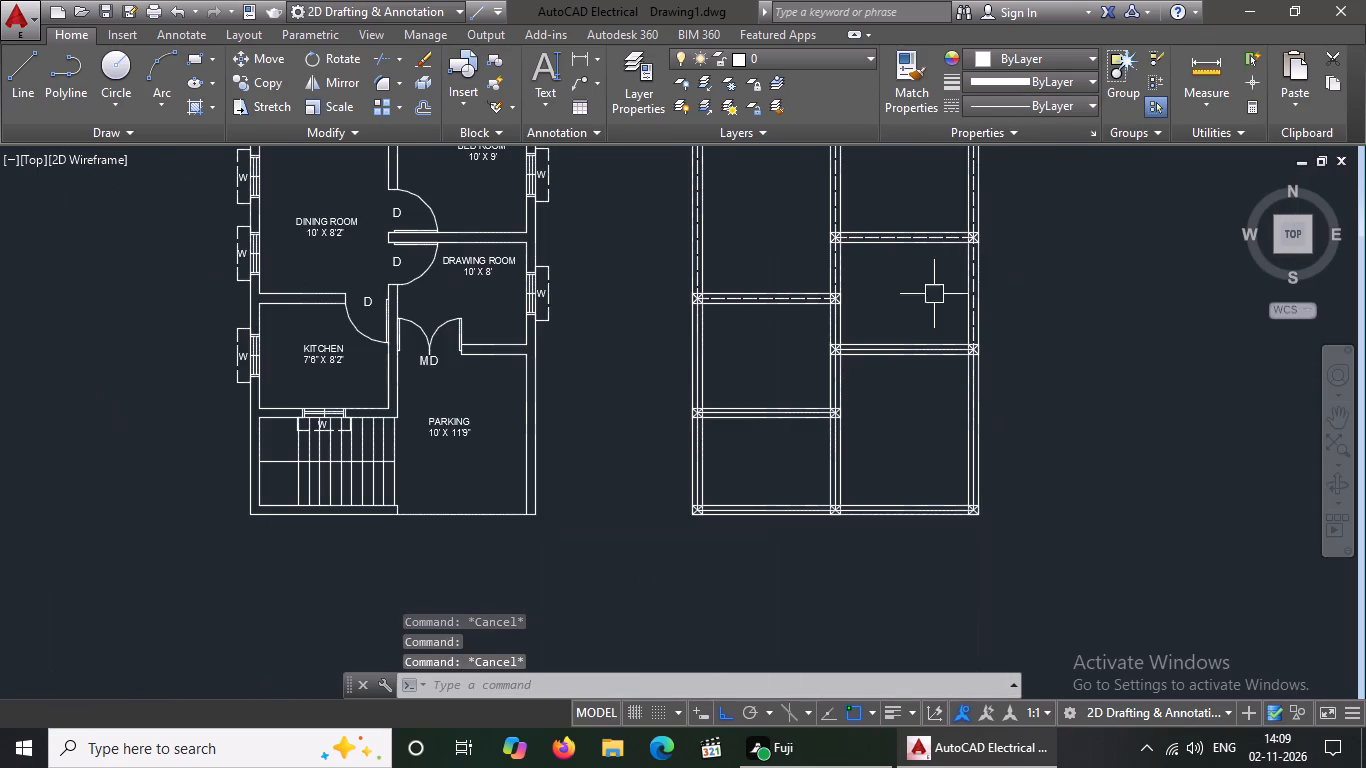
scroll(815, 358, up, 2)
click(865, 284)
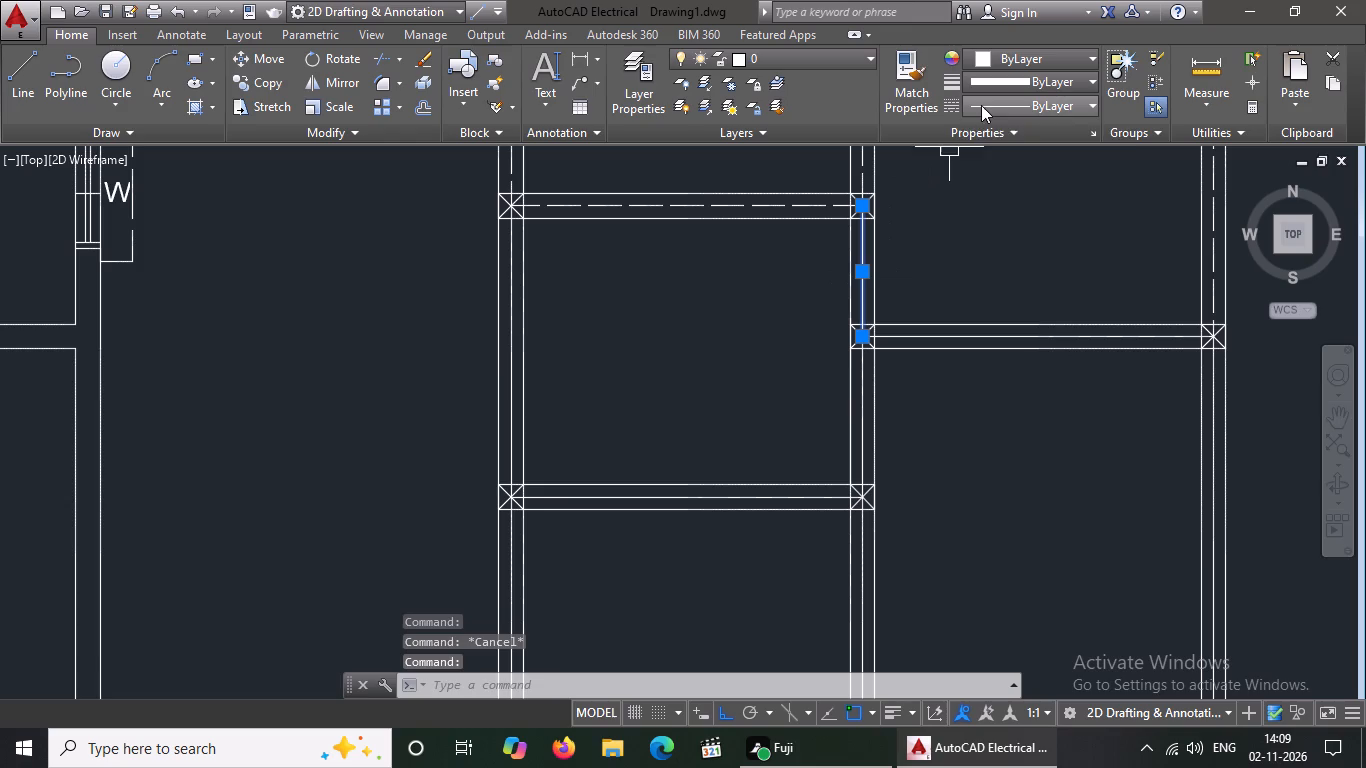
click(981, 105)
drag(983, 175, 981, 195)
Set the linetype of the drawing room's lower wall centre line to ACAD_ISO02W100.
click(956, 336)
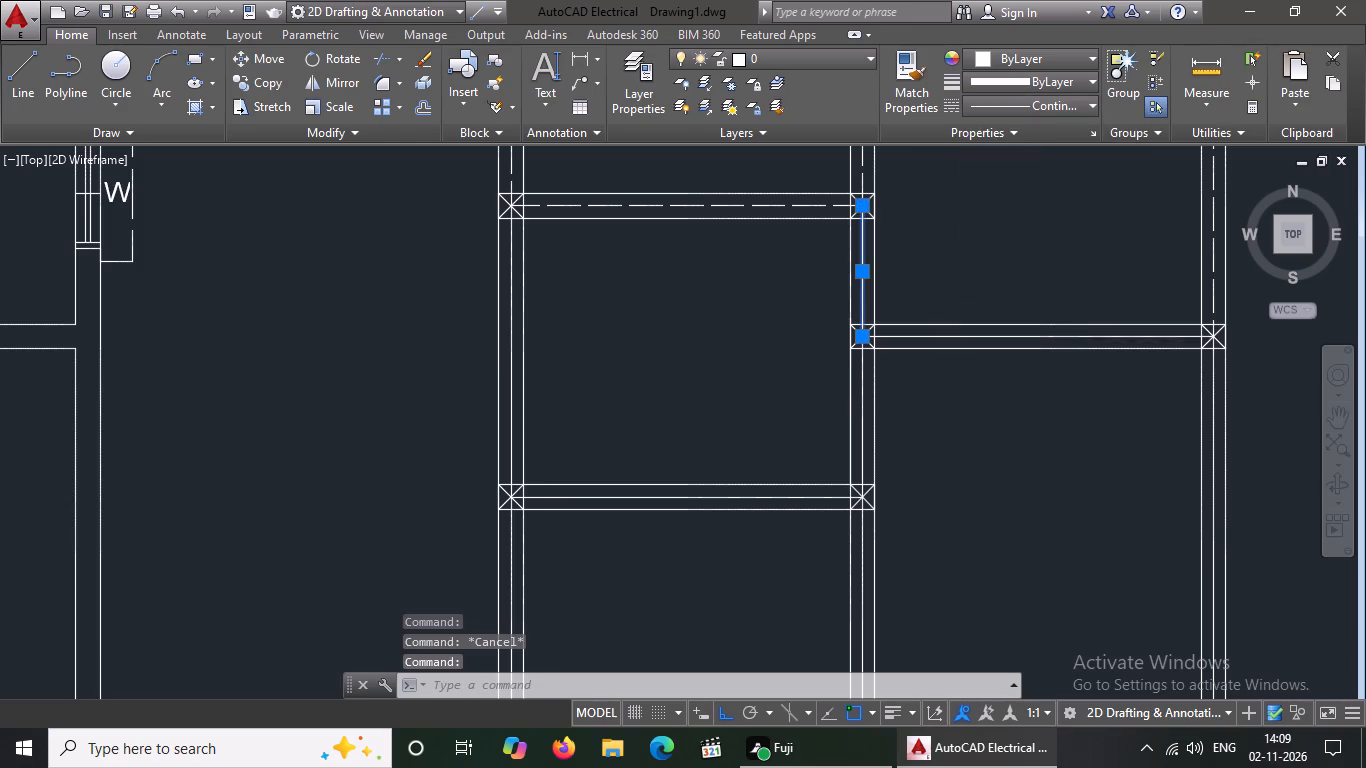
click(1027, 98)
click(1017, 176)
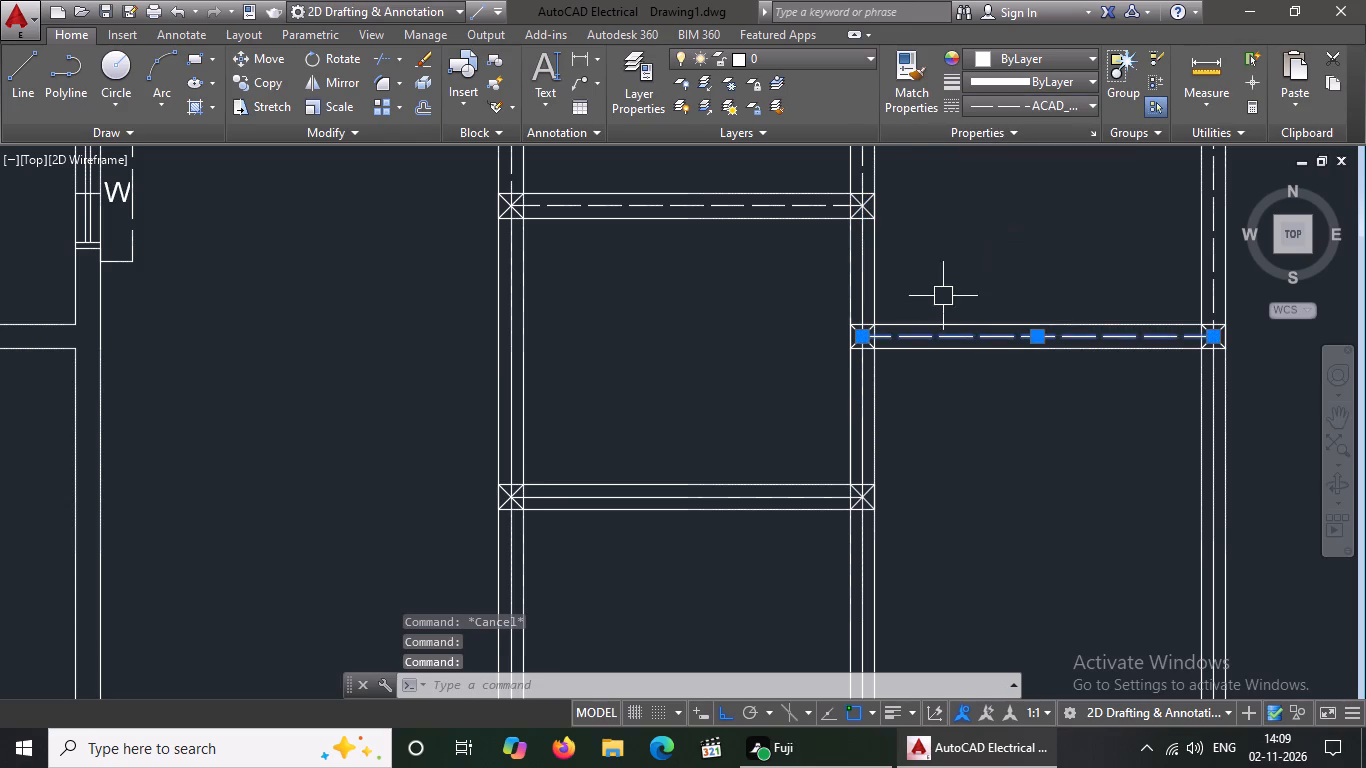
key(Escape)
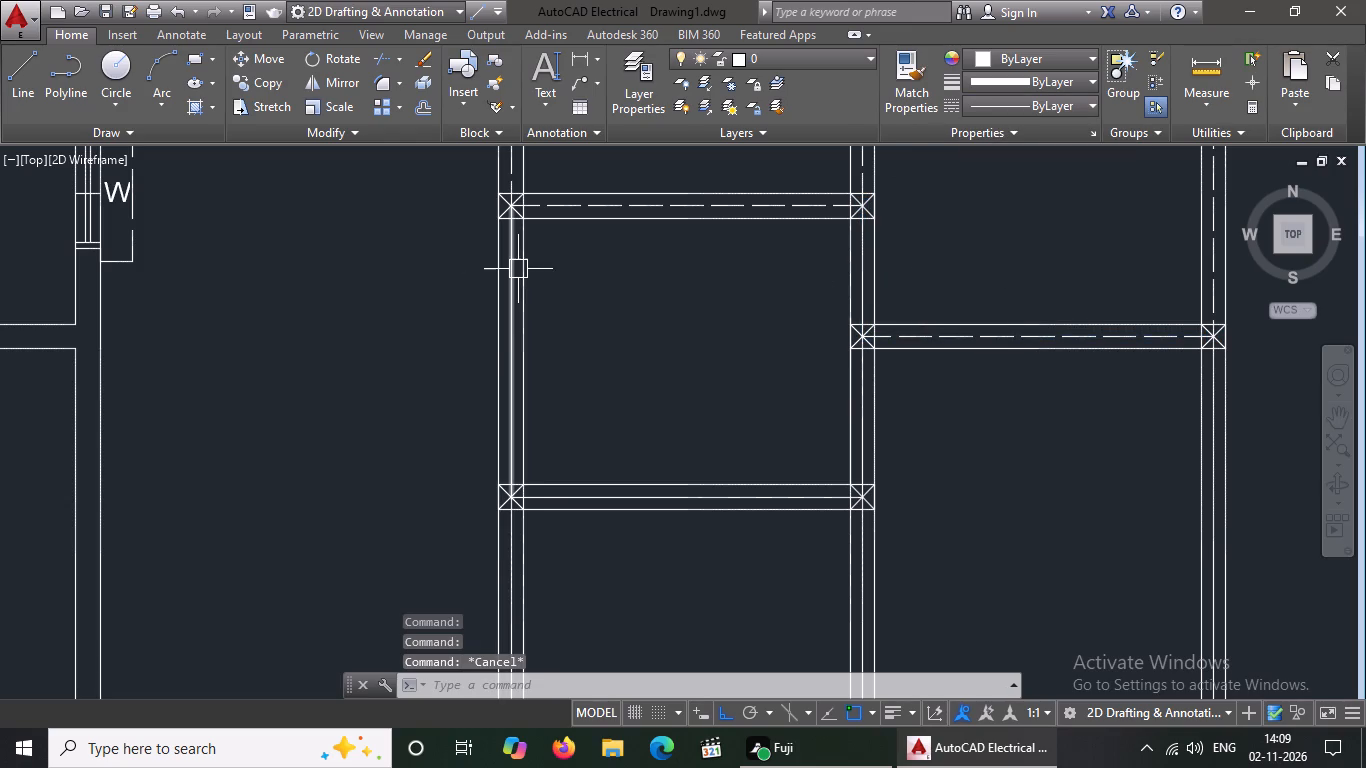
Set the linetype of the kitchen's left outer wall centre line and both segments of its right wall centre line to ACAD_ISO02W100.
click(518, 269)
click(1018, 107)
click(1018, 181)
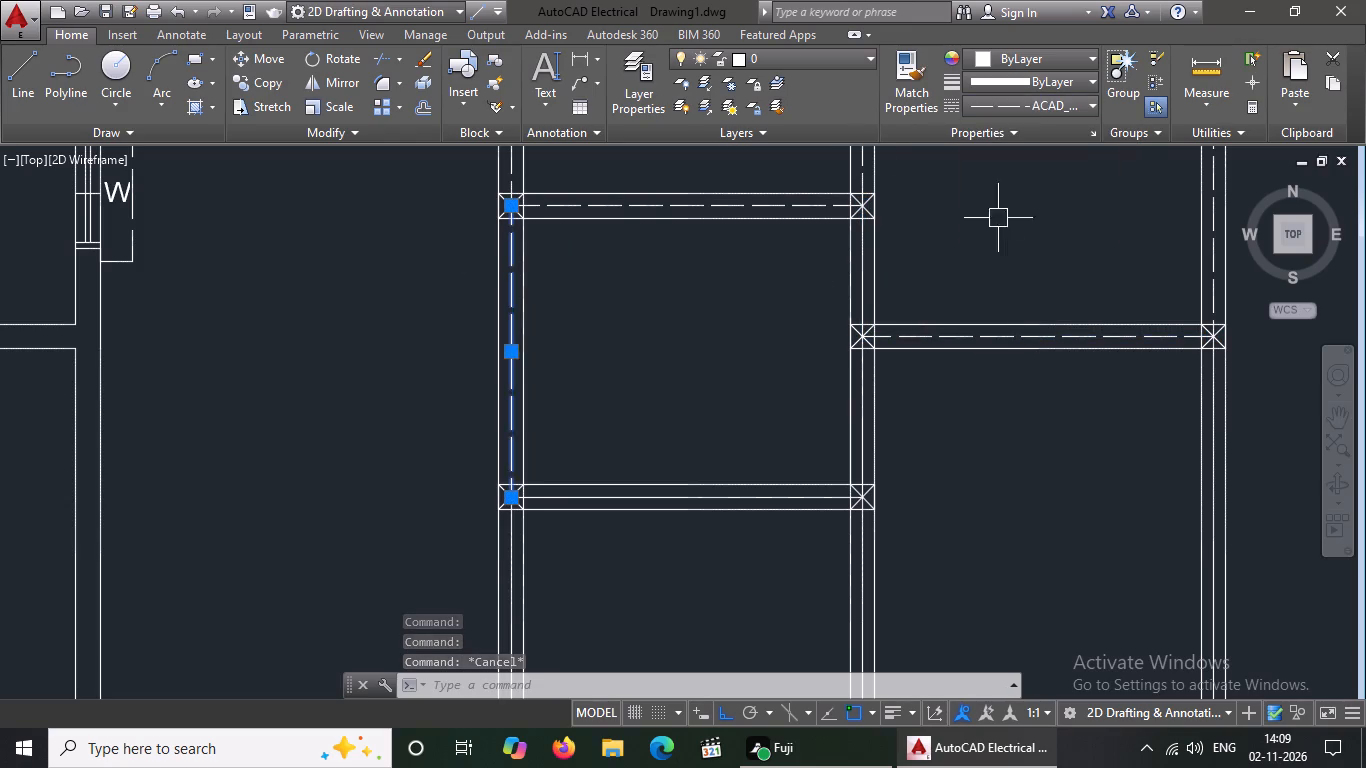
key(Escape)
click(864, 285)
click(984, 100)
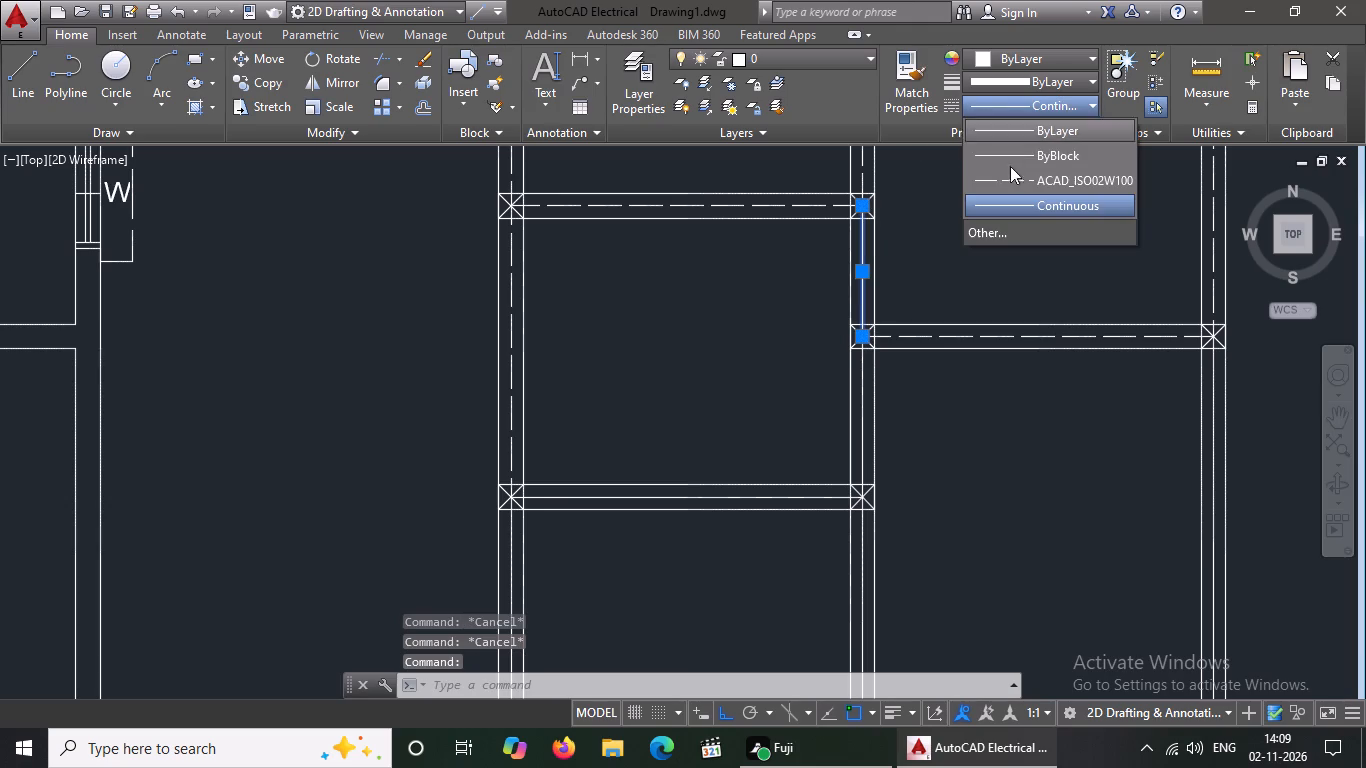
click(1009, 182)
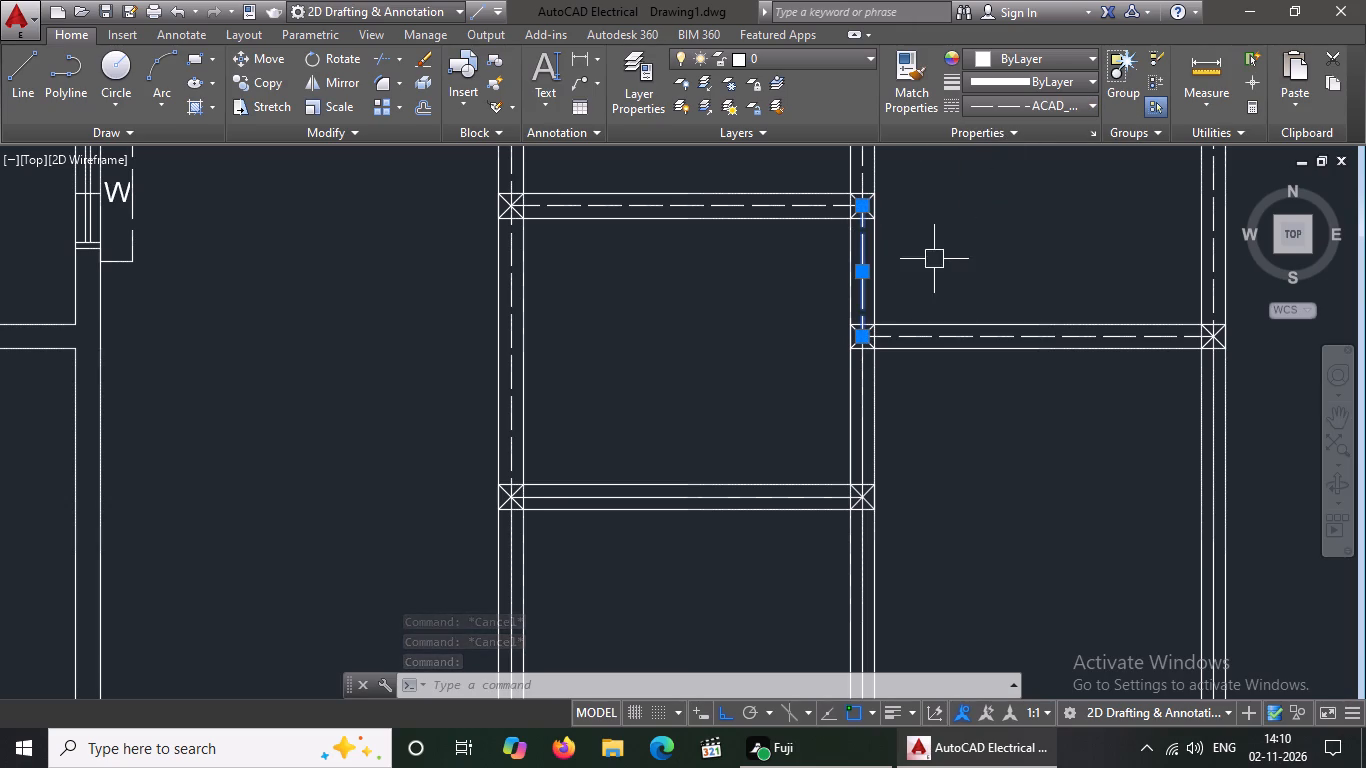
click(866, 418)
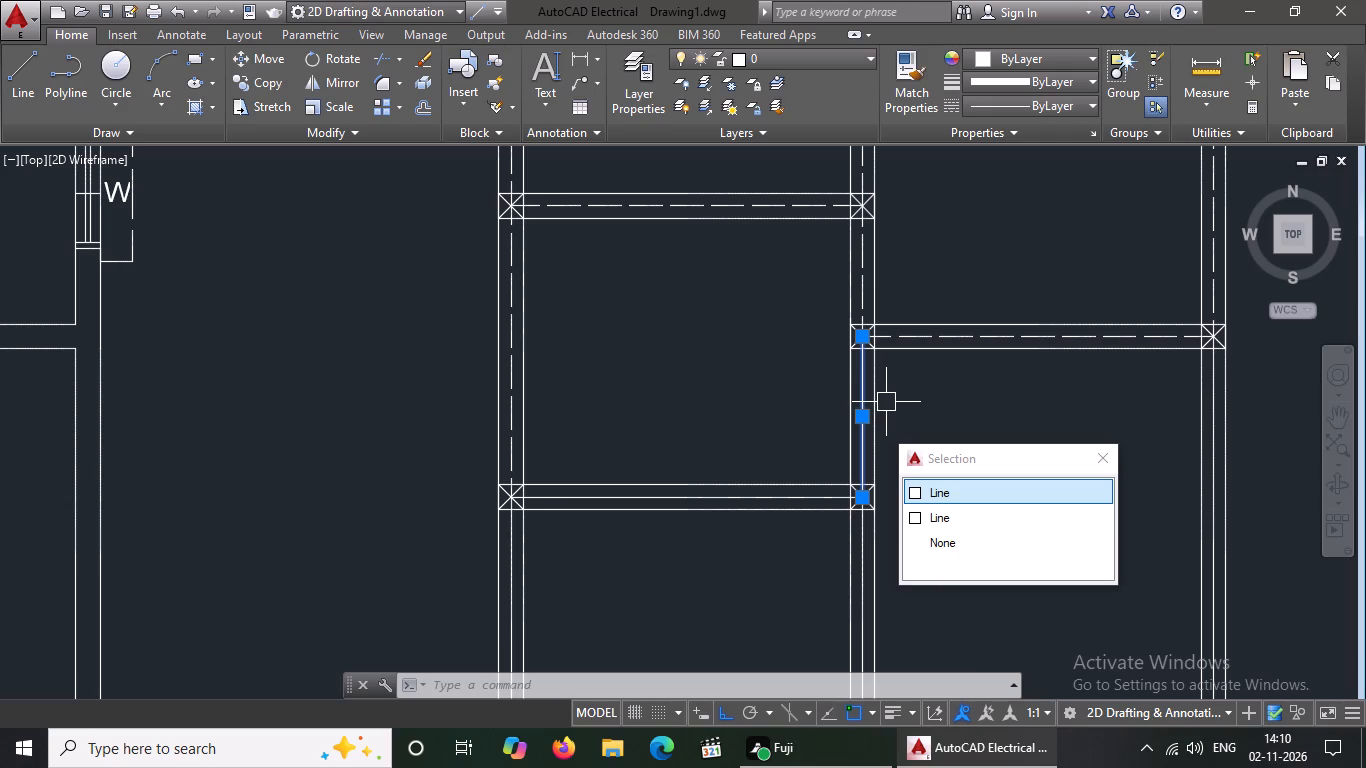
click(1061, 105)
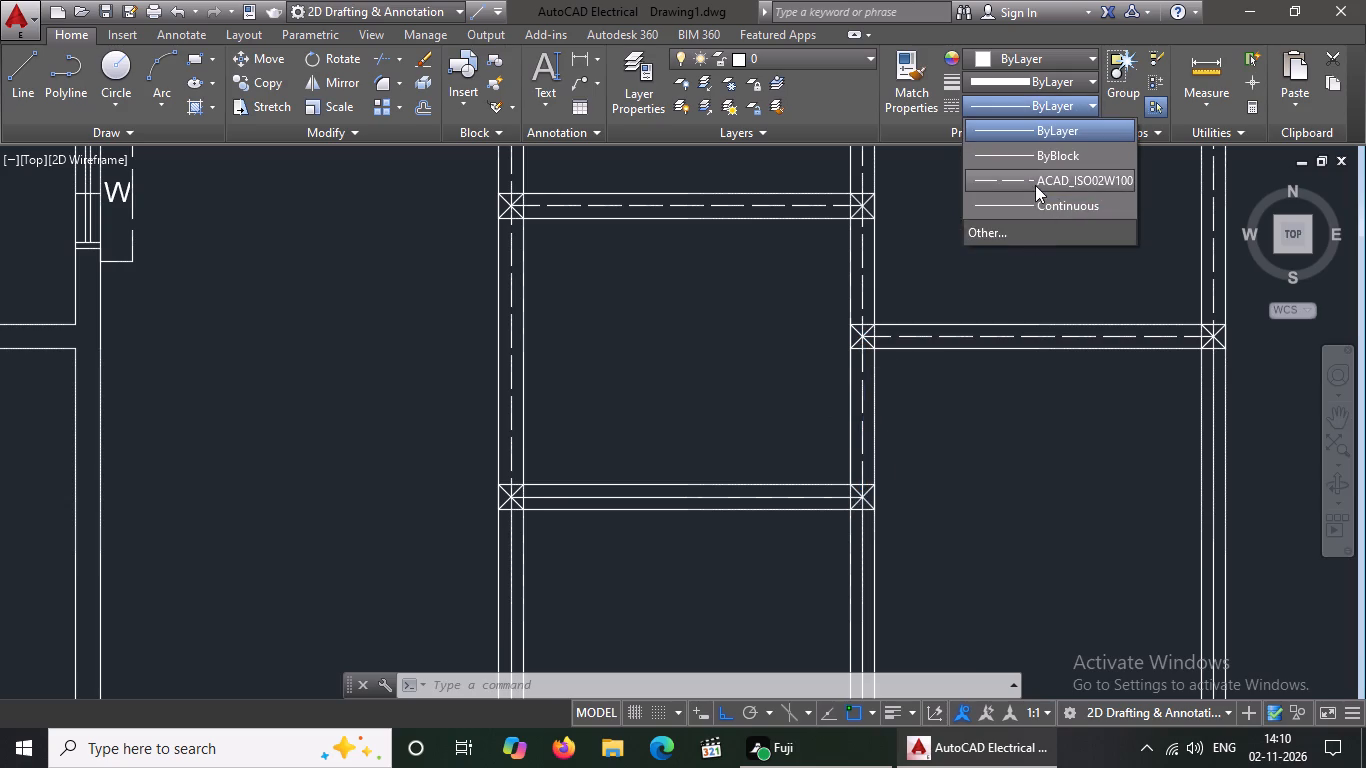
click(1035, 184)
key(Escape)
Set the linetype of the kitchen's lower wall centre line to ACAD_ISO02W100.
scroll(841, 243, down, 1)
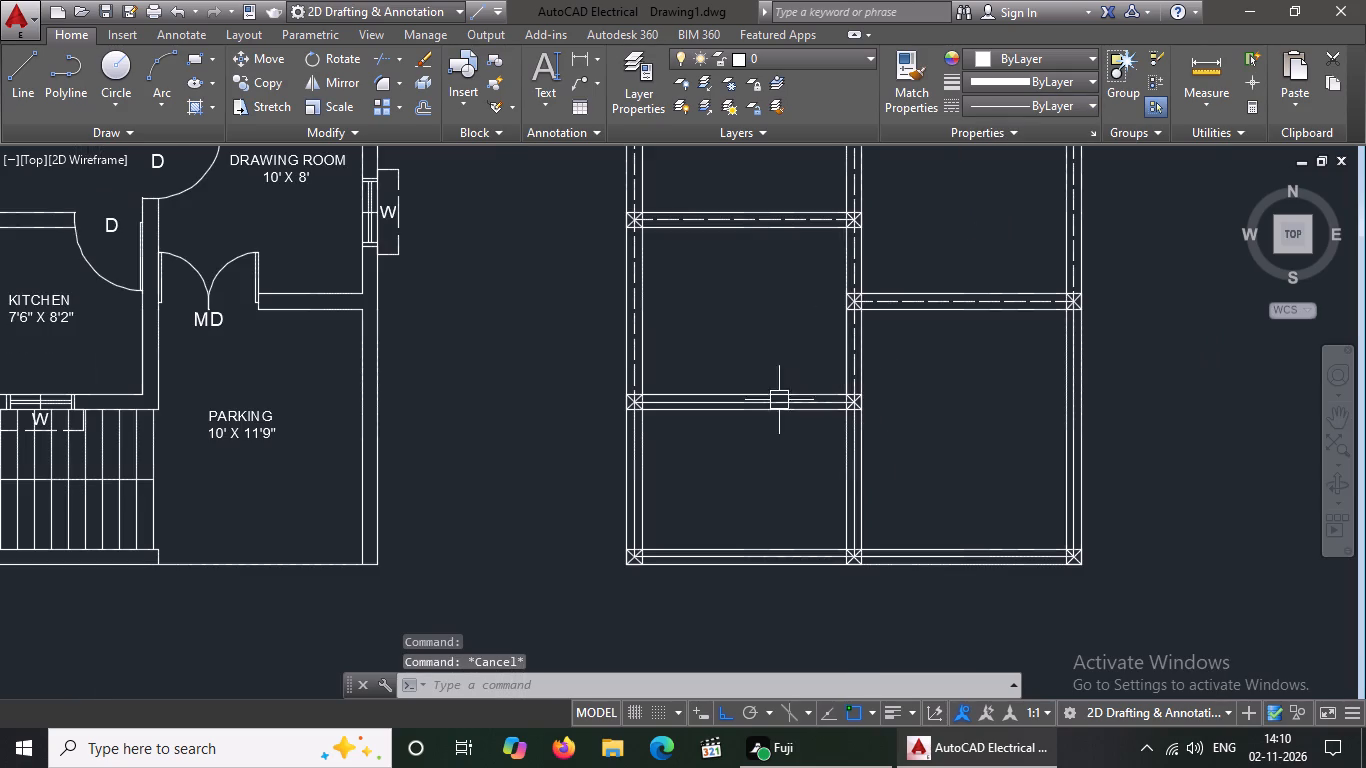
scroll(774, 418, up, 2)
click(772, 370)
click(1016, 99)
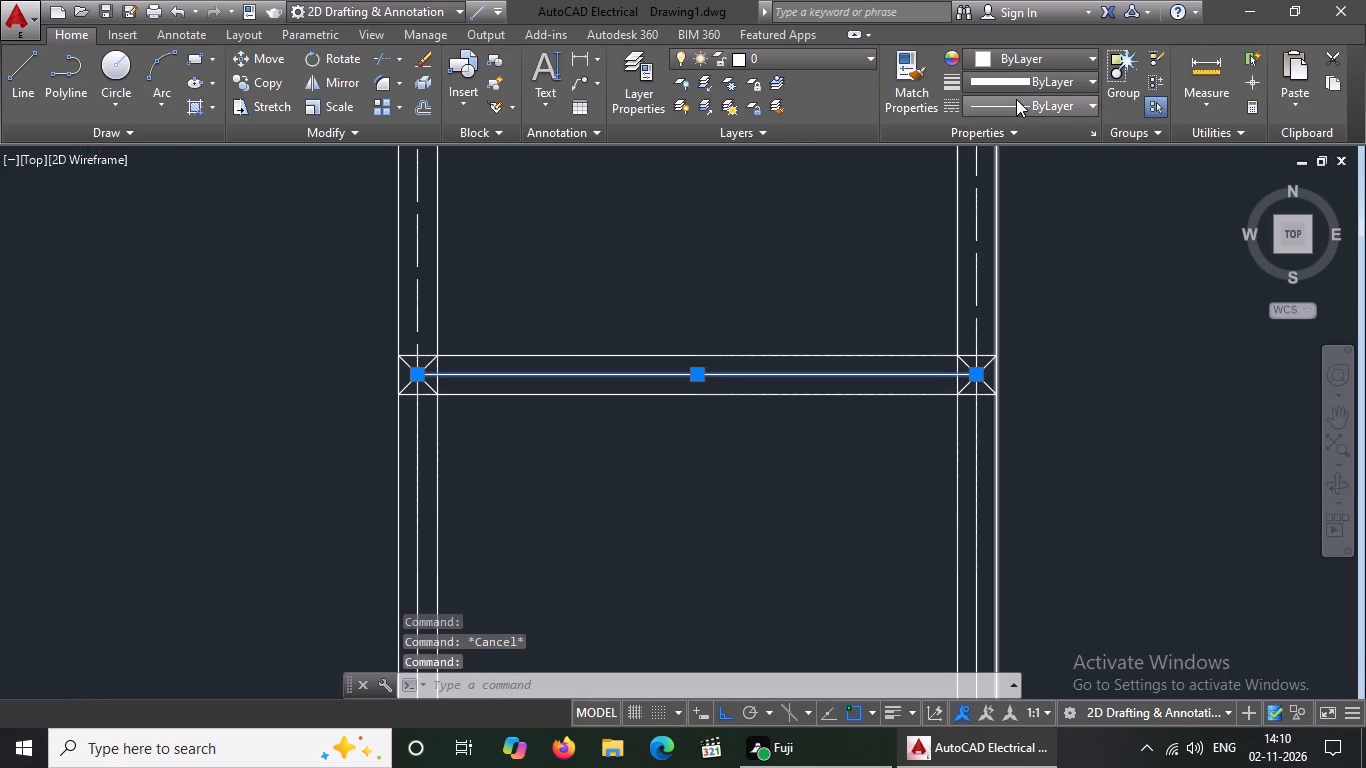
click(1007, 183)
key(Escape)
Set the linetype of the staircase bay's left outer wall and bottom wall centre lines to ACAD_ISO02W100.
scroll(888, 247, down, 5)
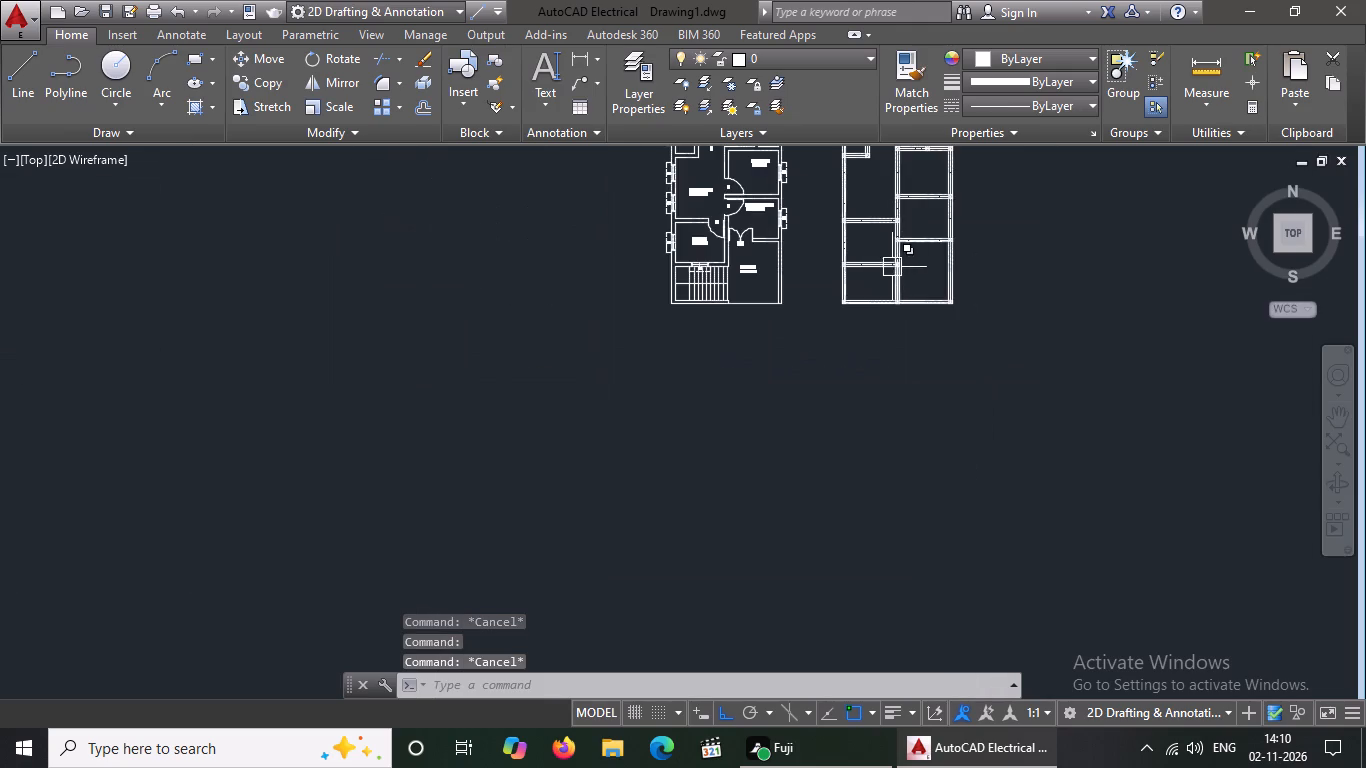
scroll(892, 267, up, 4)
scroll(687, 331, up, 2)
click(695, 316)
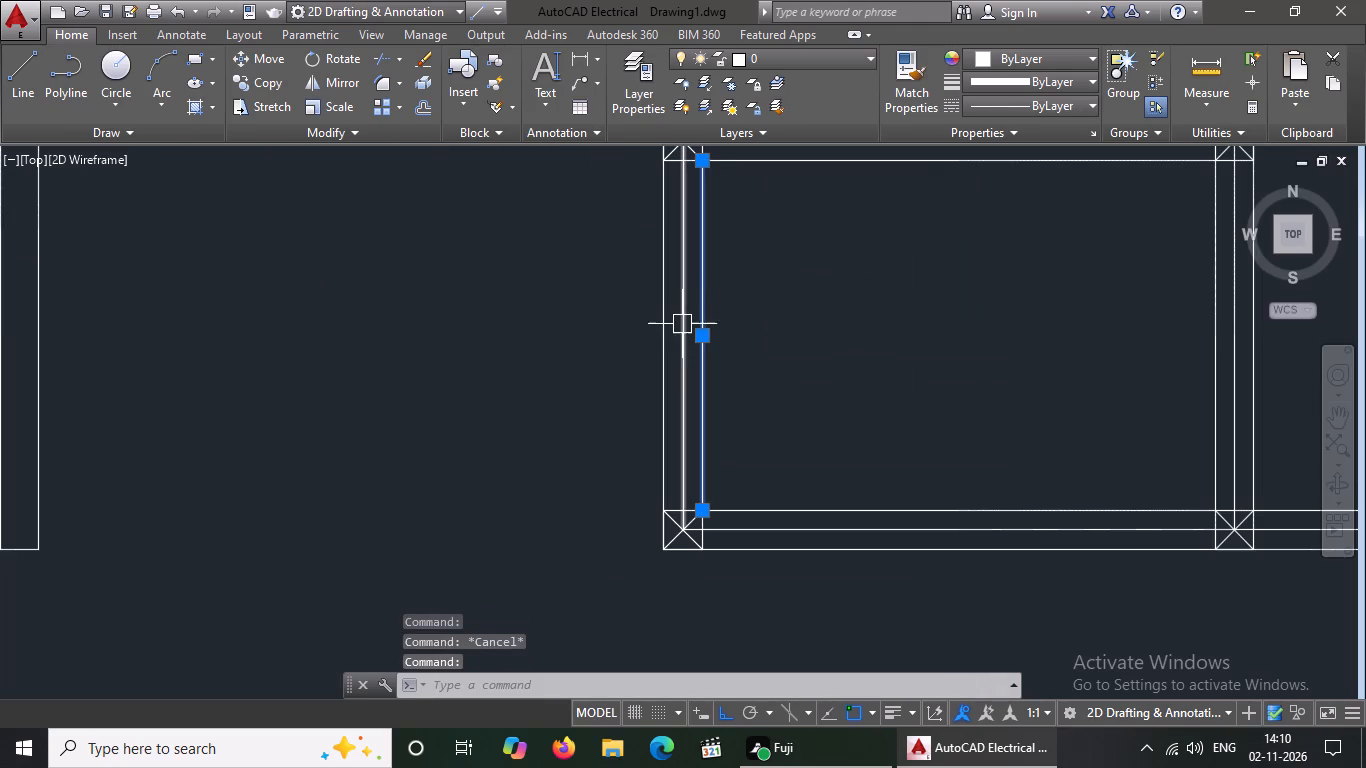
key(Escape)
click(682, 324)
click(1017, 104)
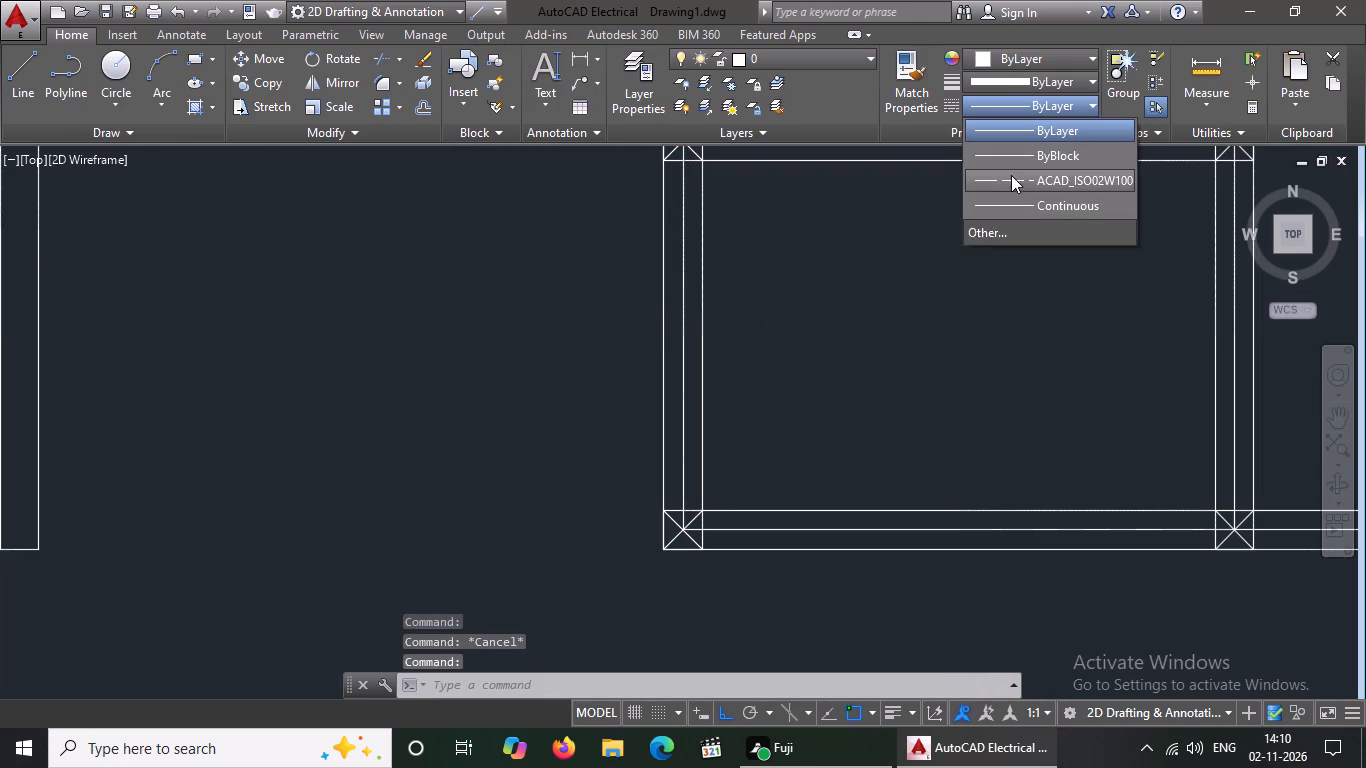
click(1011, 175)
key(Escape)
click(835, 537)
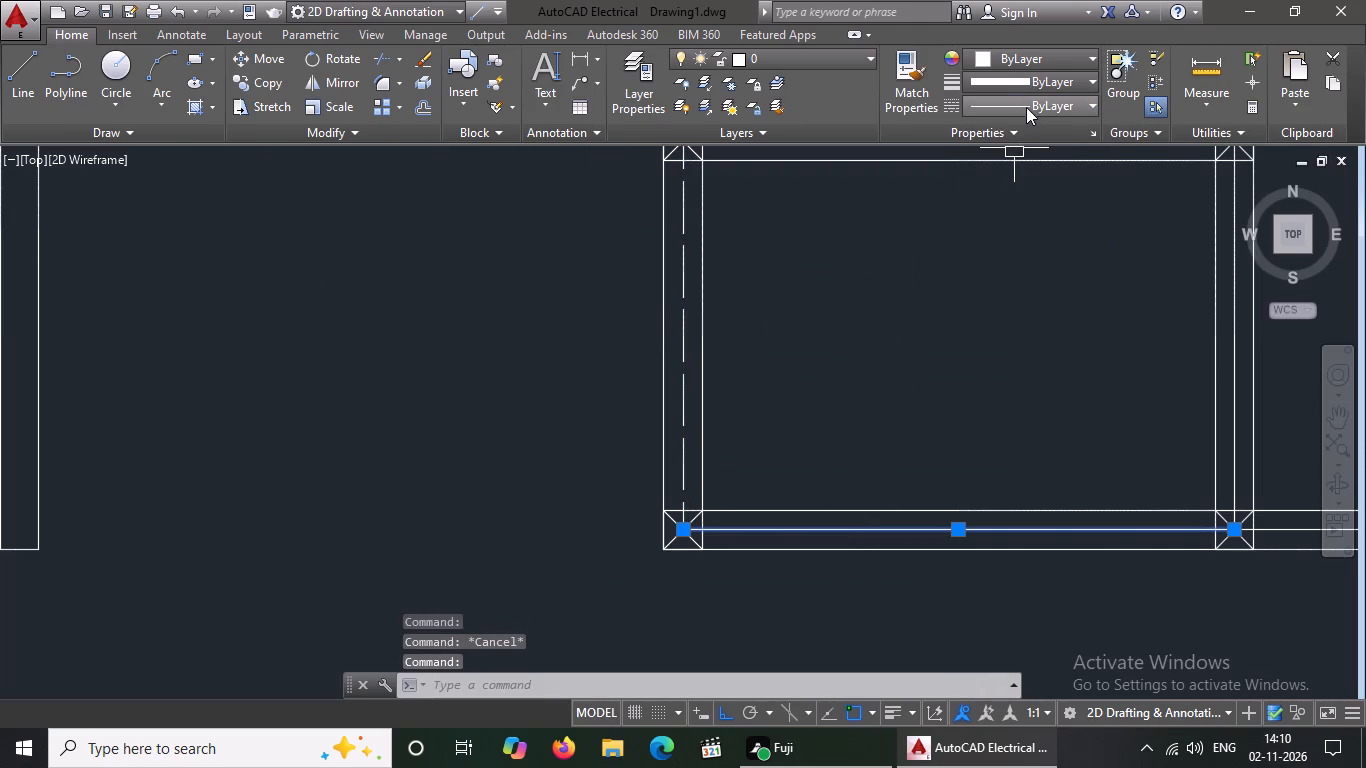
click(1026, 107)
click(1011, 180)
key(Escape)
Set the linetype of the wall centre line between the staircase bay and the parking to ACAD_ISO02W100.
scroll(904, 331, down, 2)
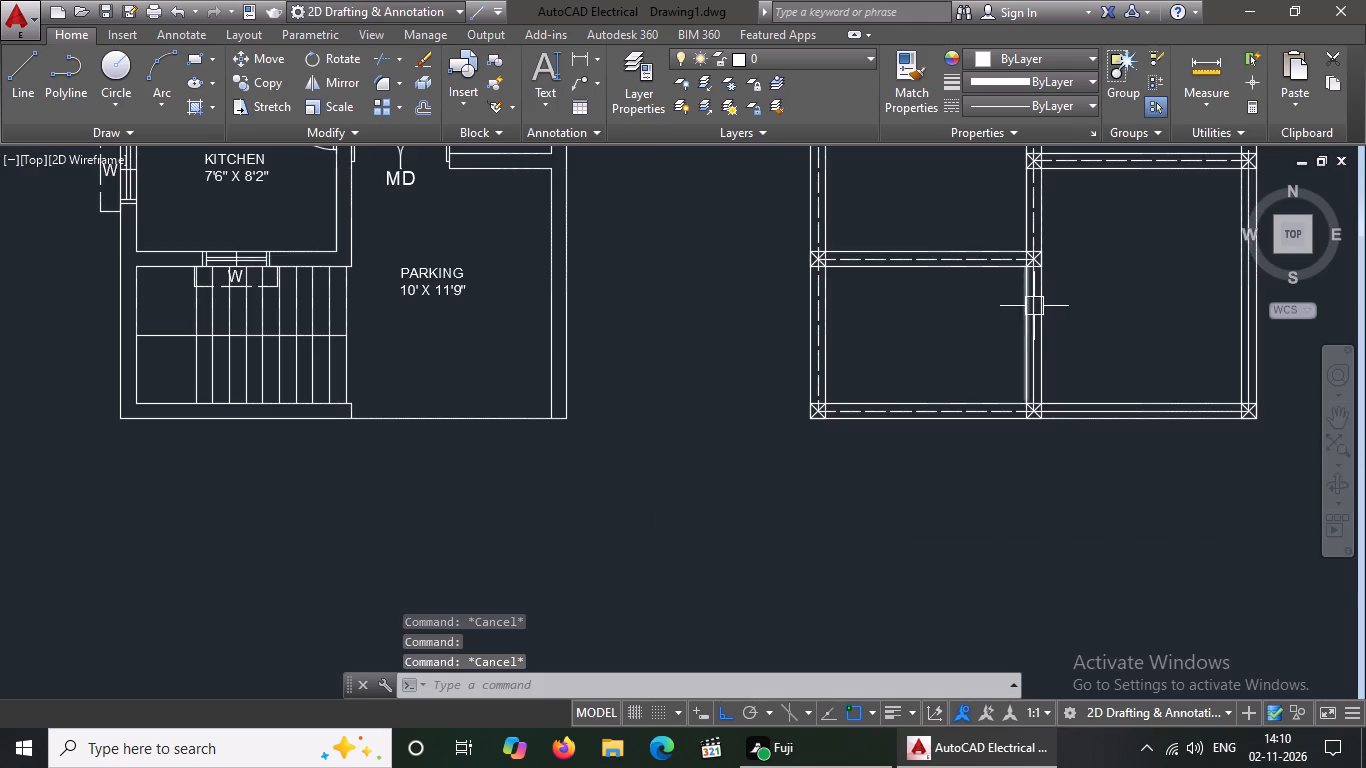
scroll(1040, 306, up, 2)
click(1019, 309)
drag(1012, 103, 1012, 115)
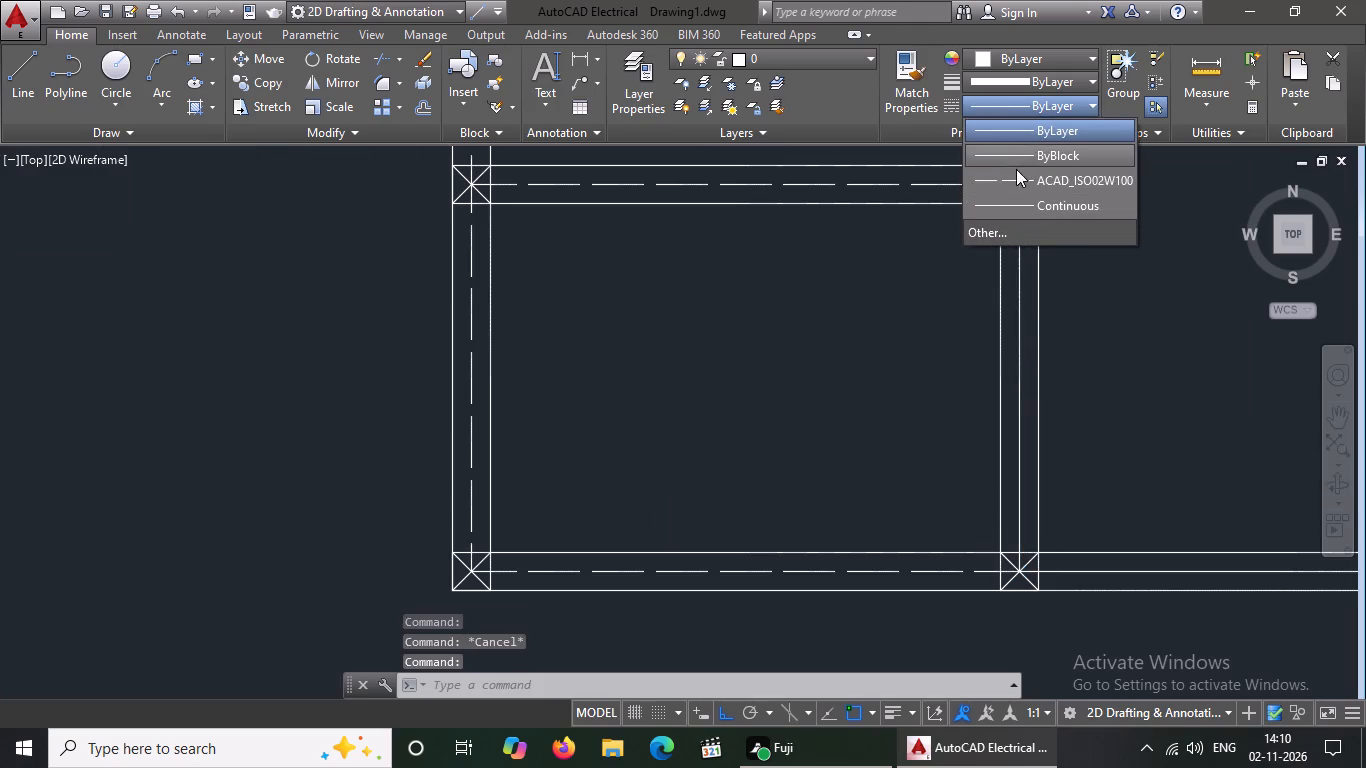
click(1017, 176)
key(Escape)
Set the linetype of the parking's right outer wall and bottom wall centre lines to ACAD_ISO02W100.
scroll(976, 273, down, 3)
scroll(1122, 254, up, 2)
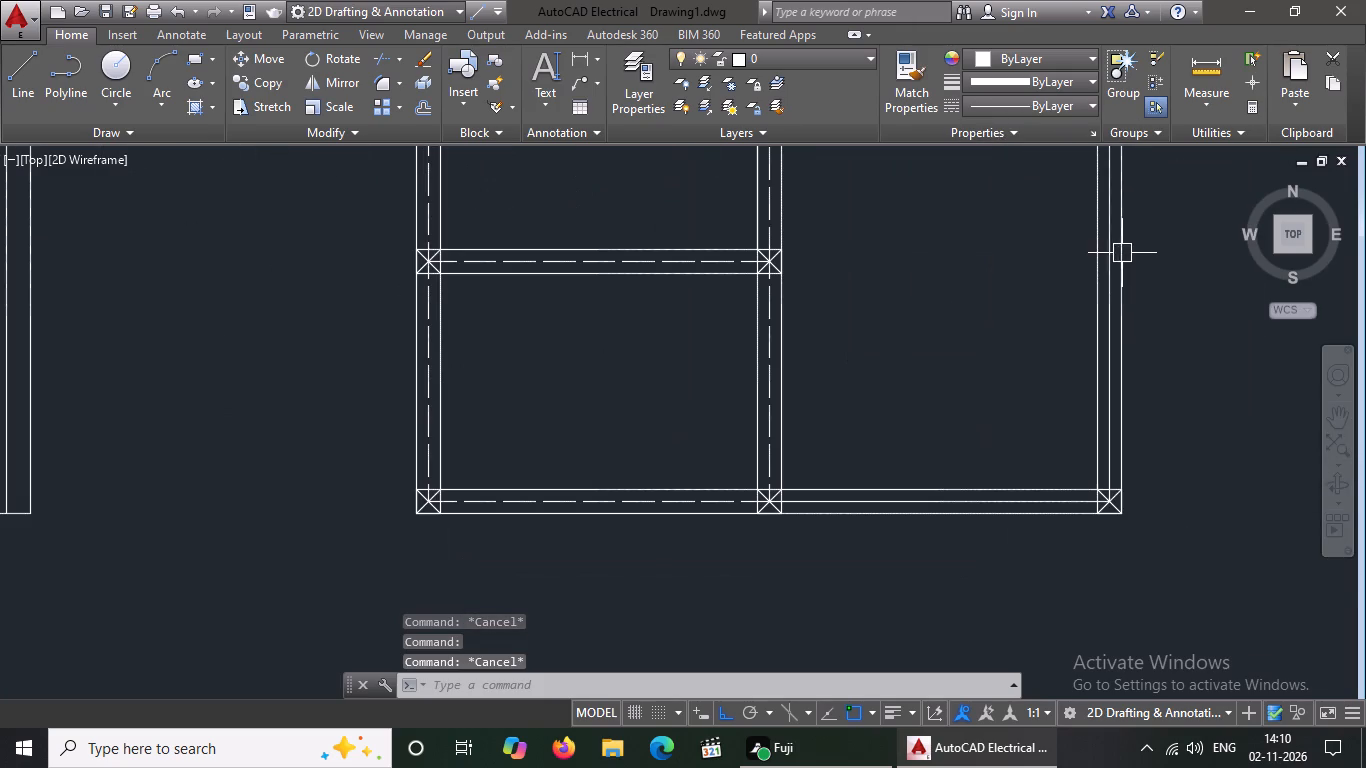
click(1106, 256)
drag(1045, 105, 1045, 114)
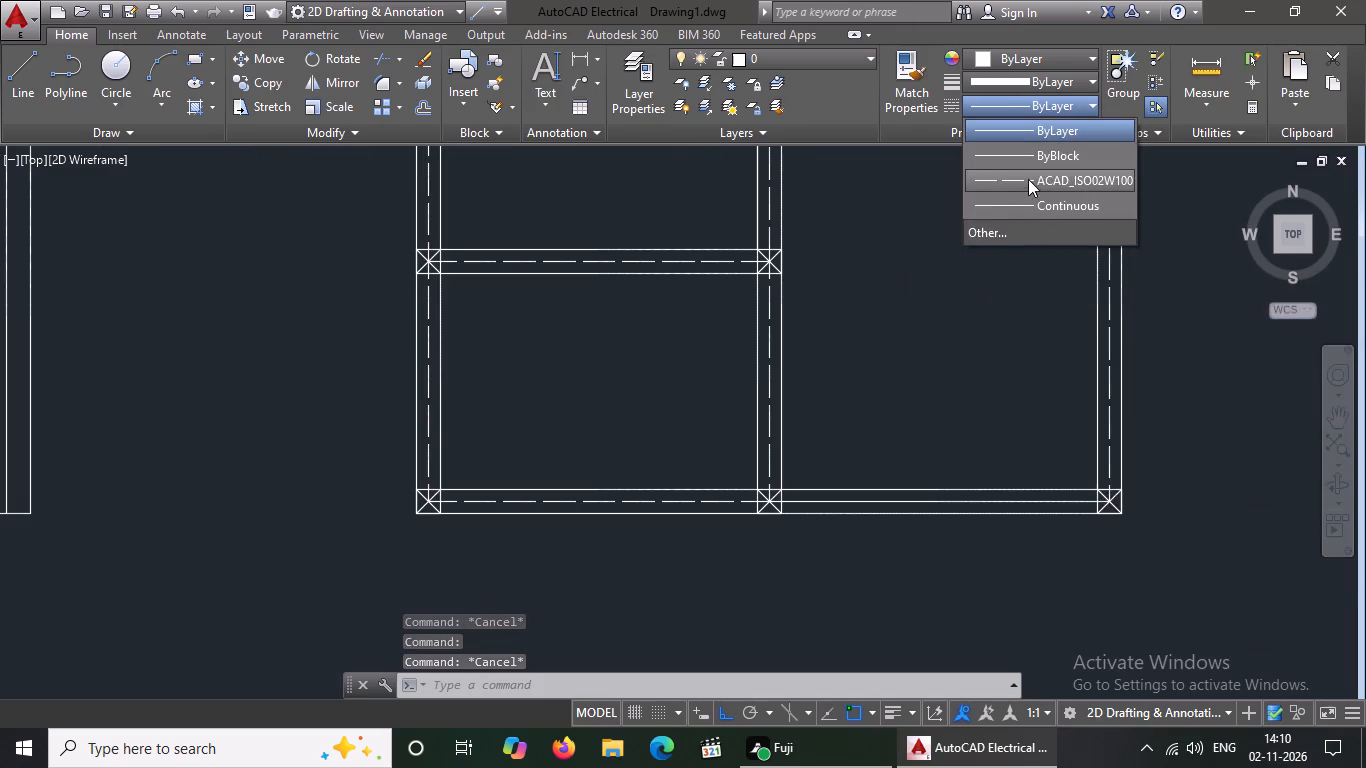
click(1029, 178)
key(Escape)
click(987, 502)
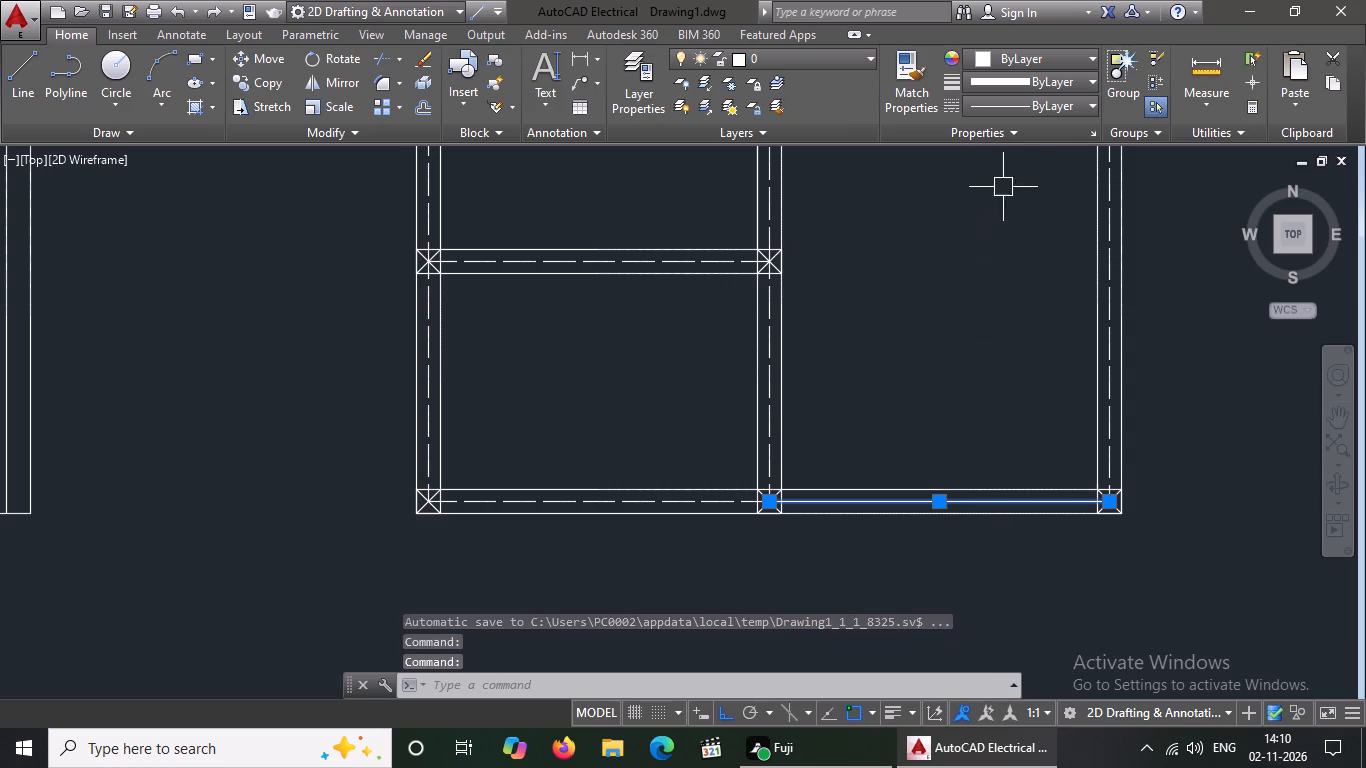
click(1029, 108)
click(1035, 181)
key(Escape)
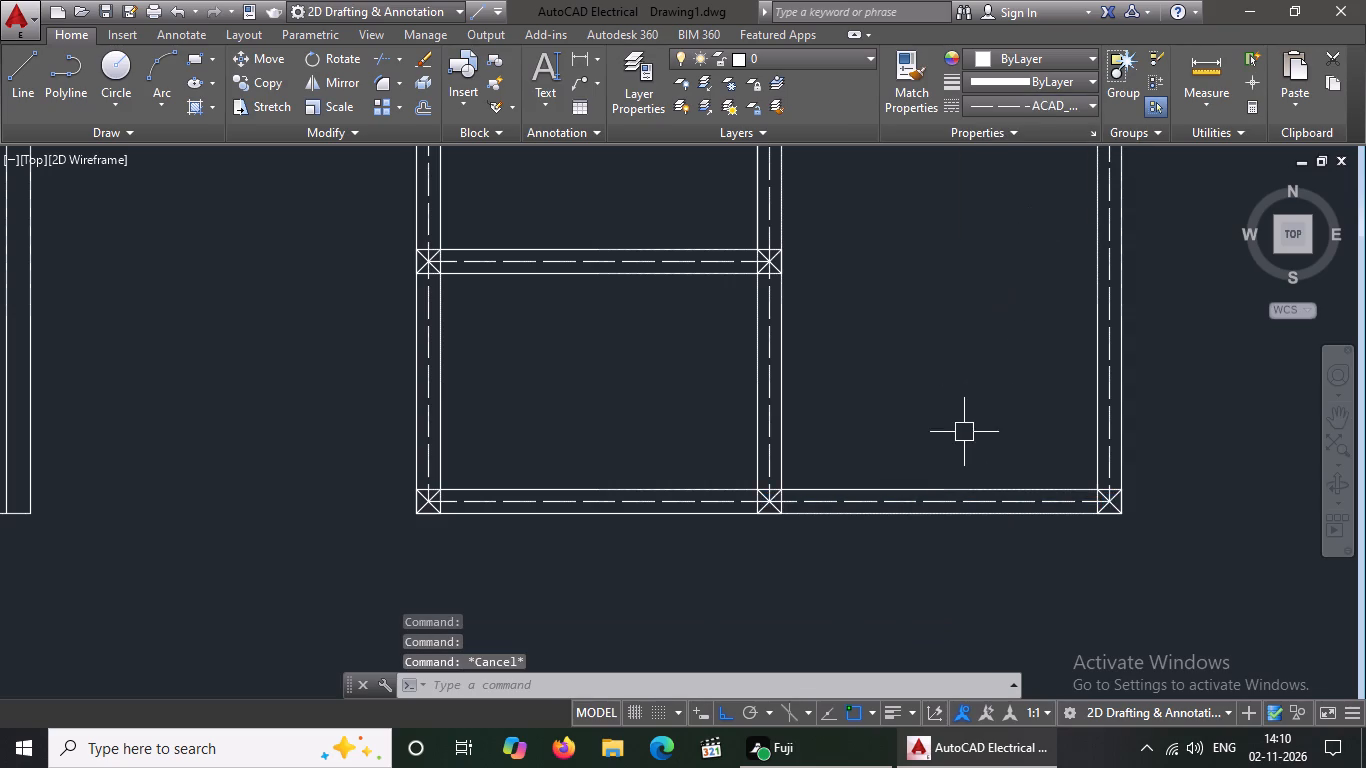
Examine the whole column layout beside the floor plan, checking its centre lines and the crossed squares along the upper walls.
scroll(960, 434, down, 3)
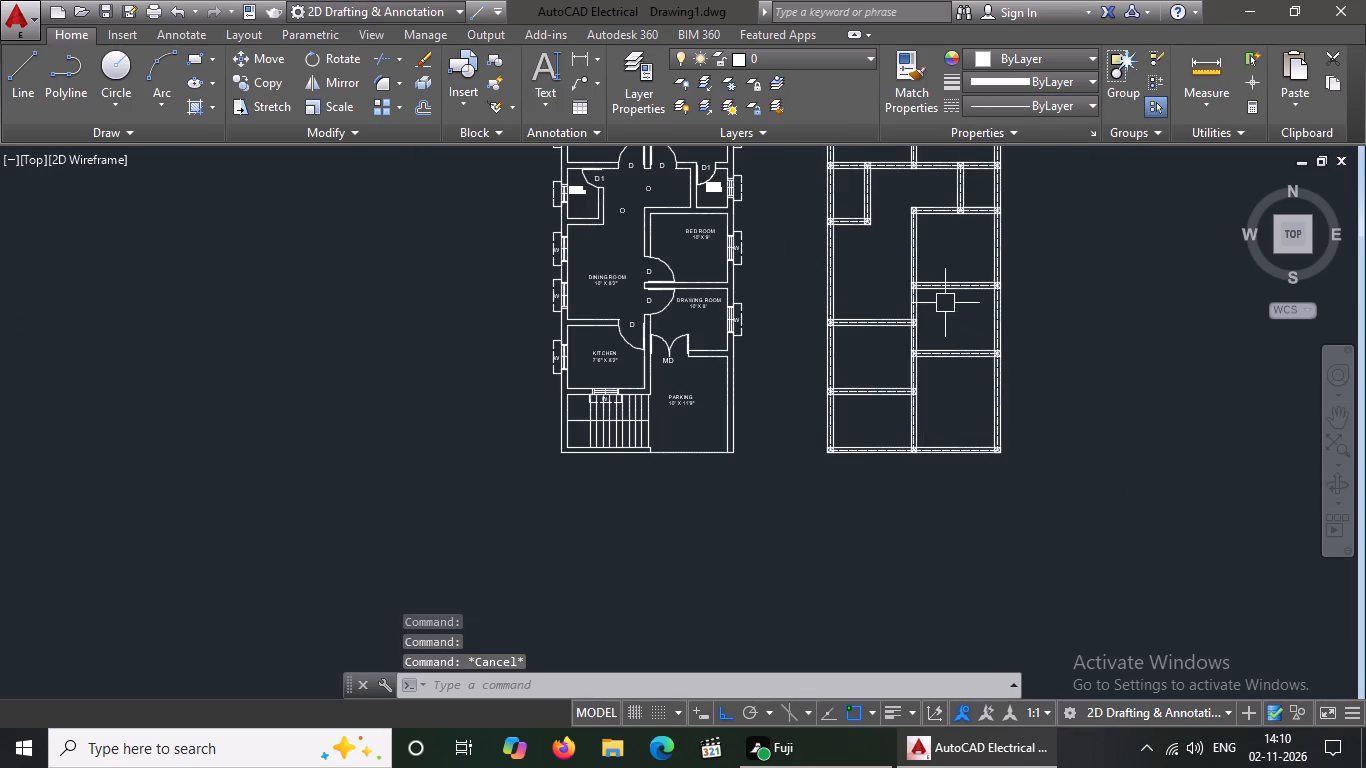
scroll(945, 303, down, 1)
scroll(929, 152, up, 2)
scroll(839, 188, up, 2)
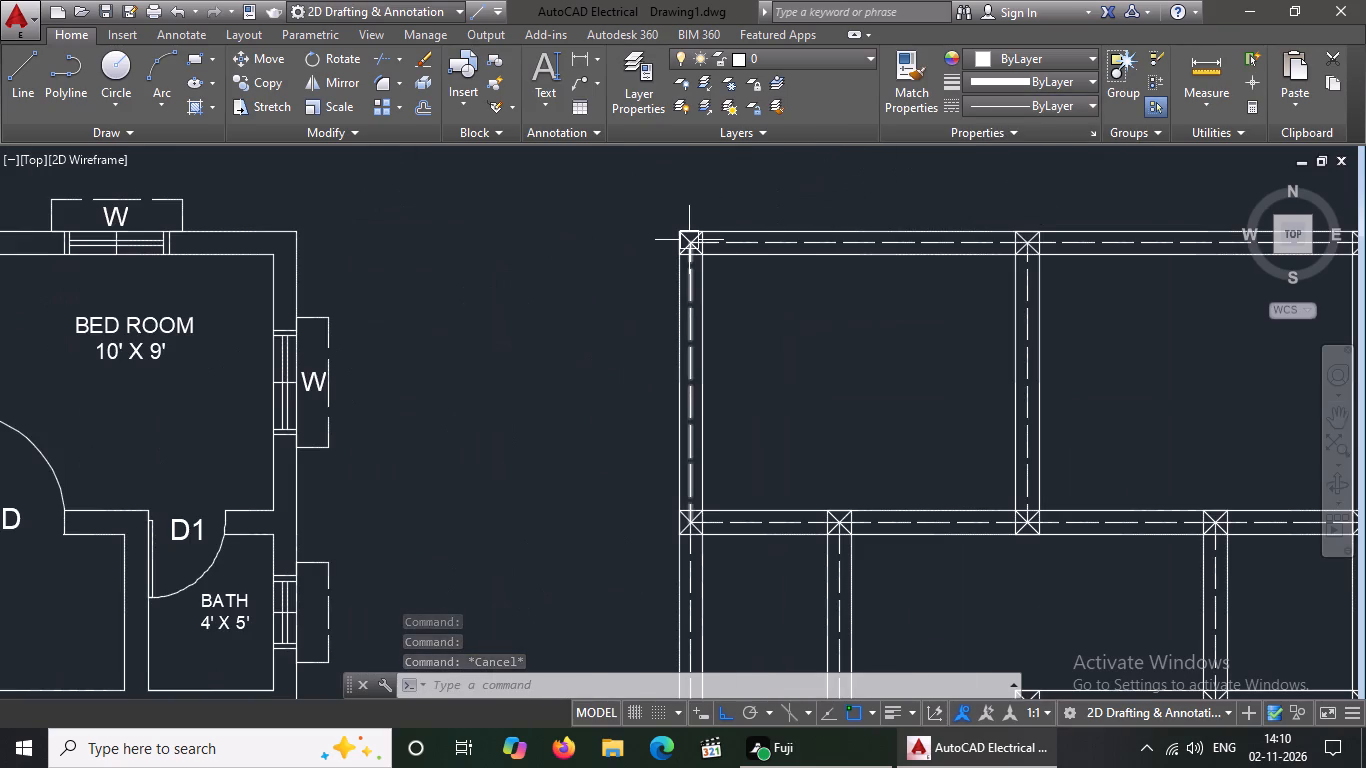
scroll(694, 240, up, 3)
scroll(694, 240, down, 5)
scroll(727, 319, down, 1)
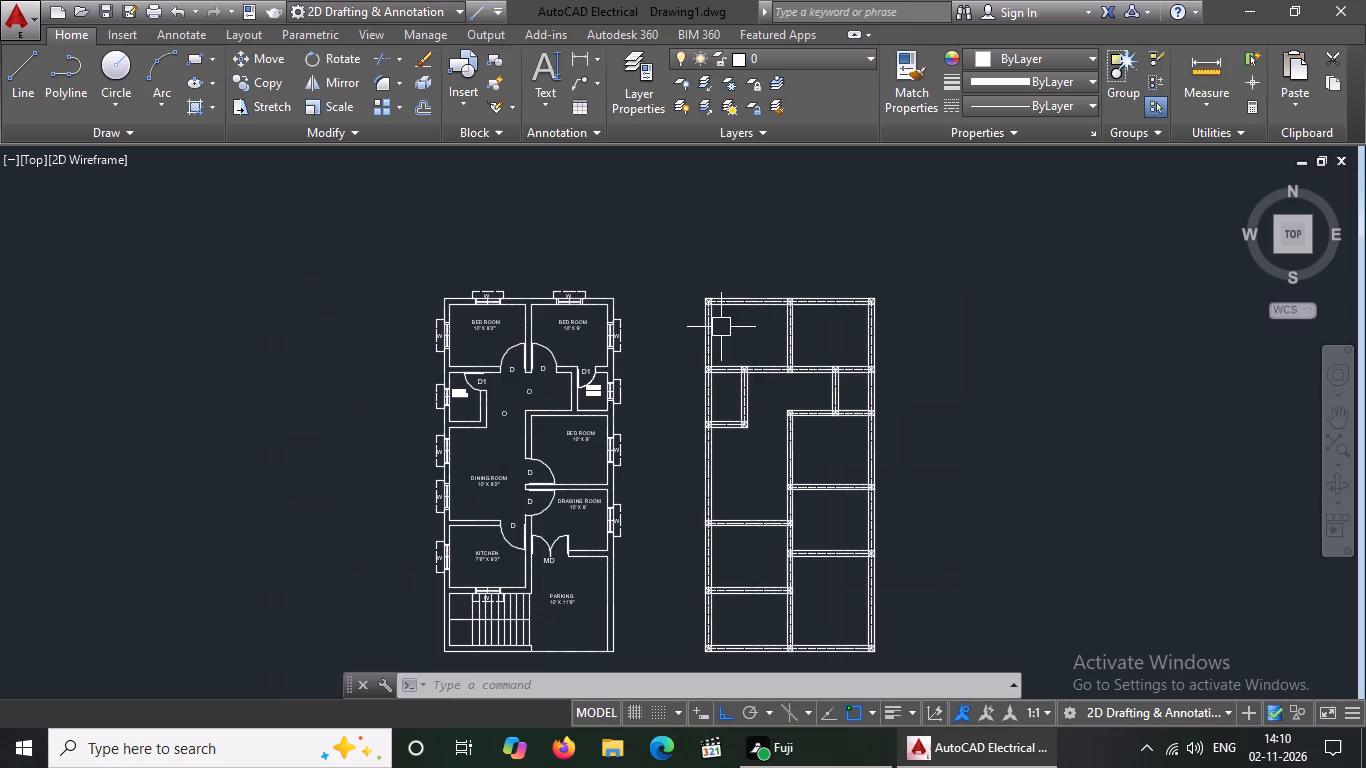
scroll(901, 370, up, 2)
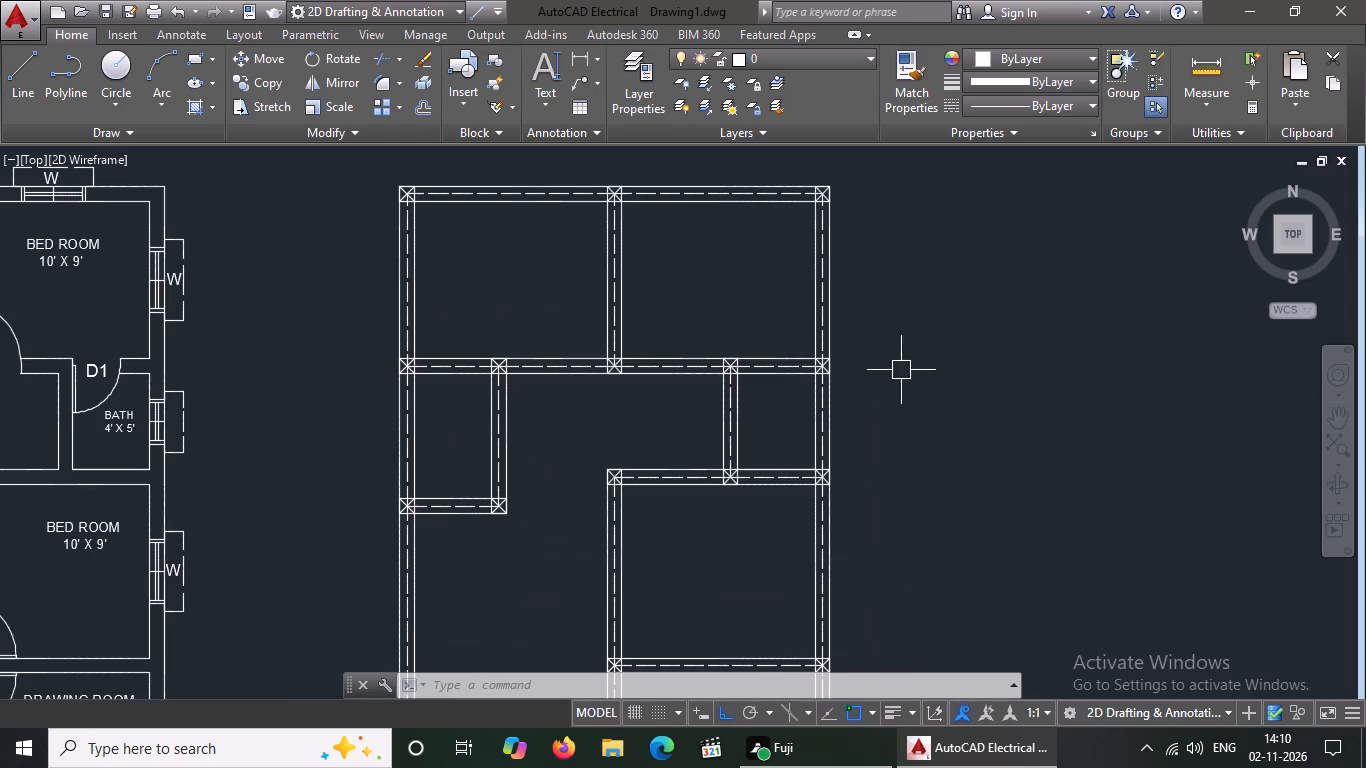
scroll(386, 156, up, 4)
scroll(462, 243, down, 3)
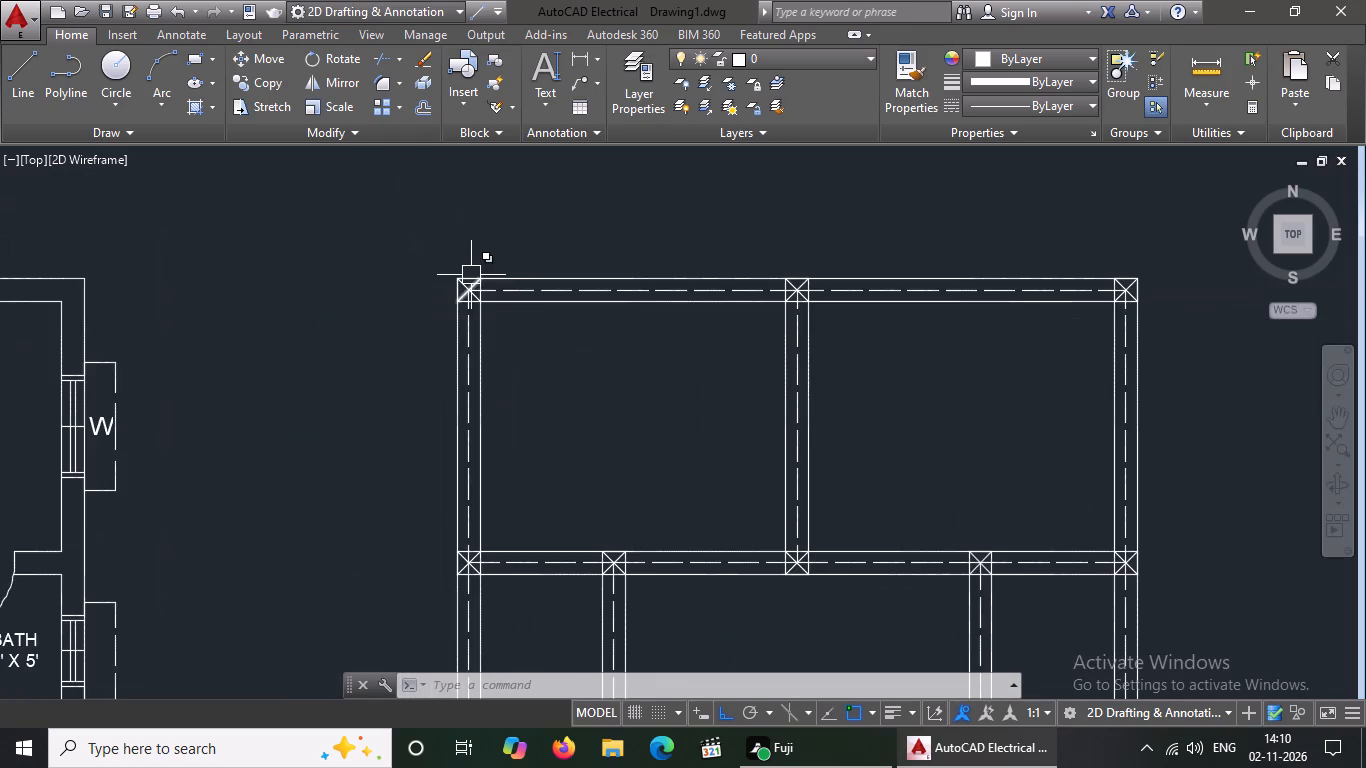
Erase the diagonals of the column squares at the top-left corner and the middle of the layout's top wall.
scroll(503, 303, up, 3)
click(329, 230)
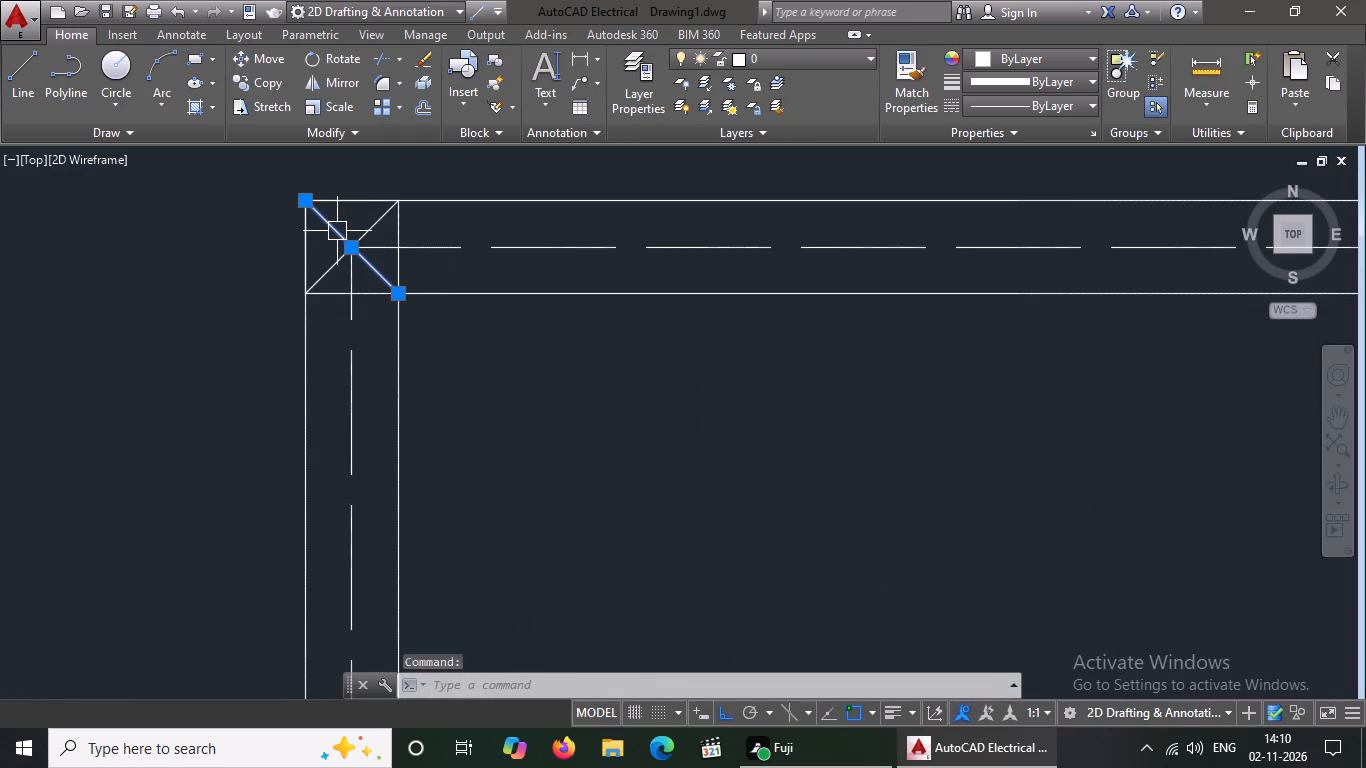
key(Delete)
click(374, 230)
key(Delete)
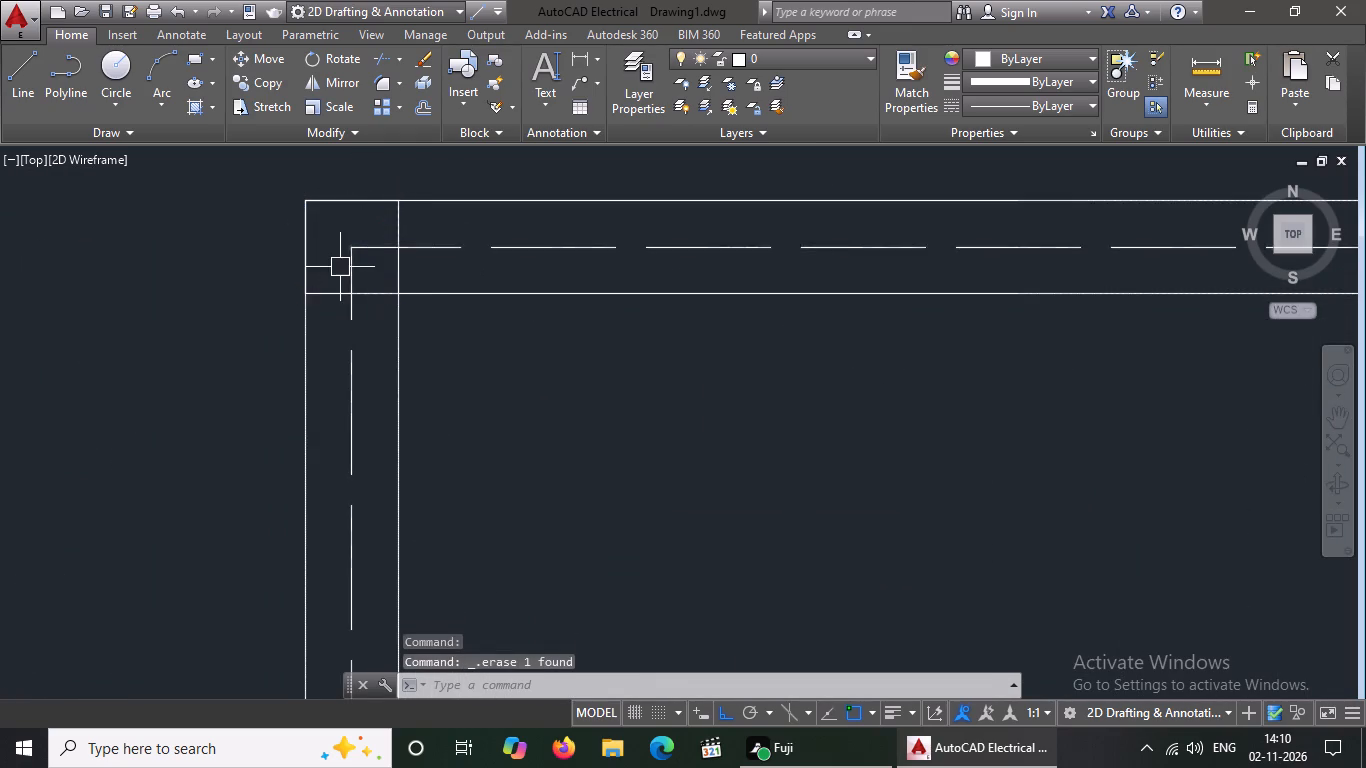
scroll(340, 271, down, 4)
scroll(518, 292, up, 3)
scroll(615, 251, up, 1)
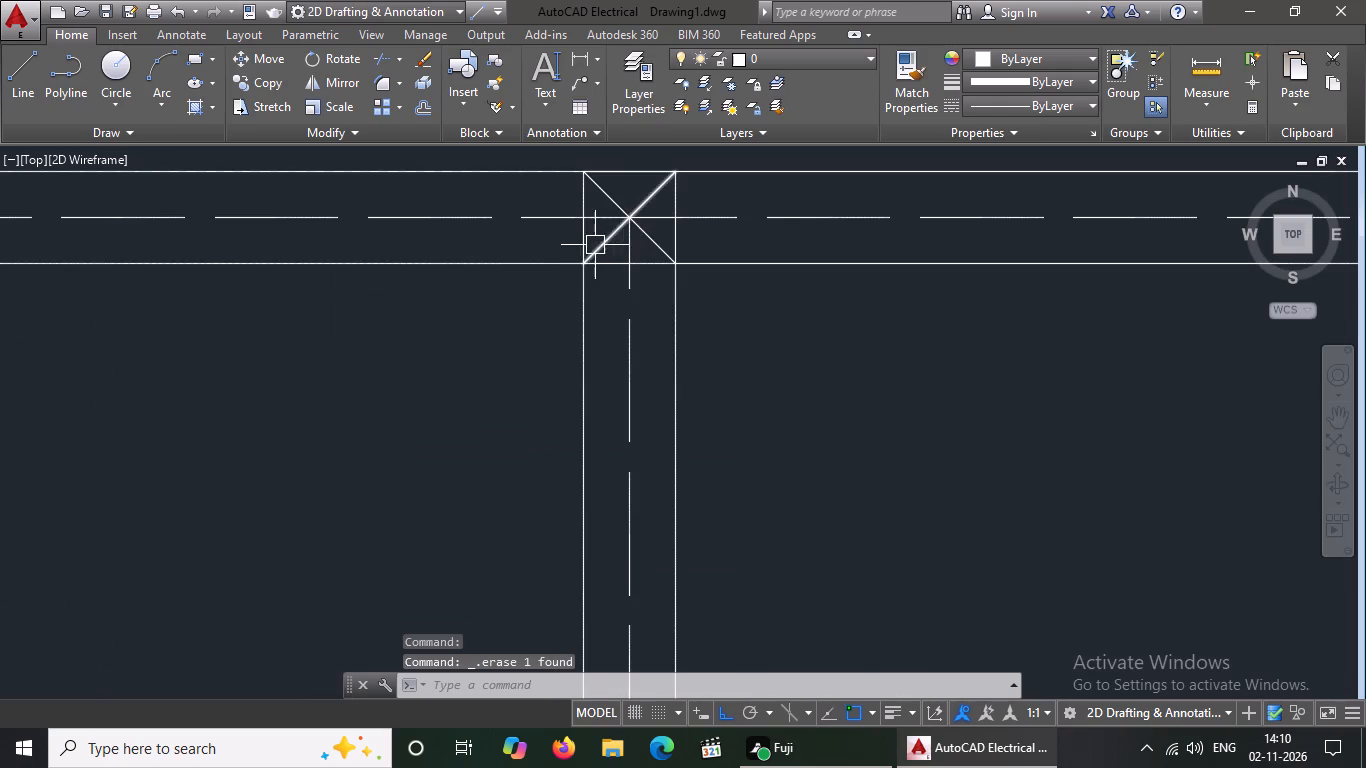
click(595, 245)
key(Delete)
click(605, 201)
key(Delete)
scroll(601, 261, down, 4)
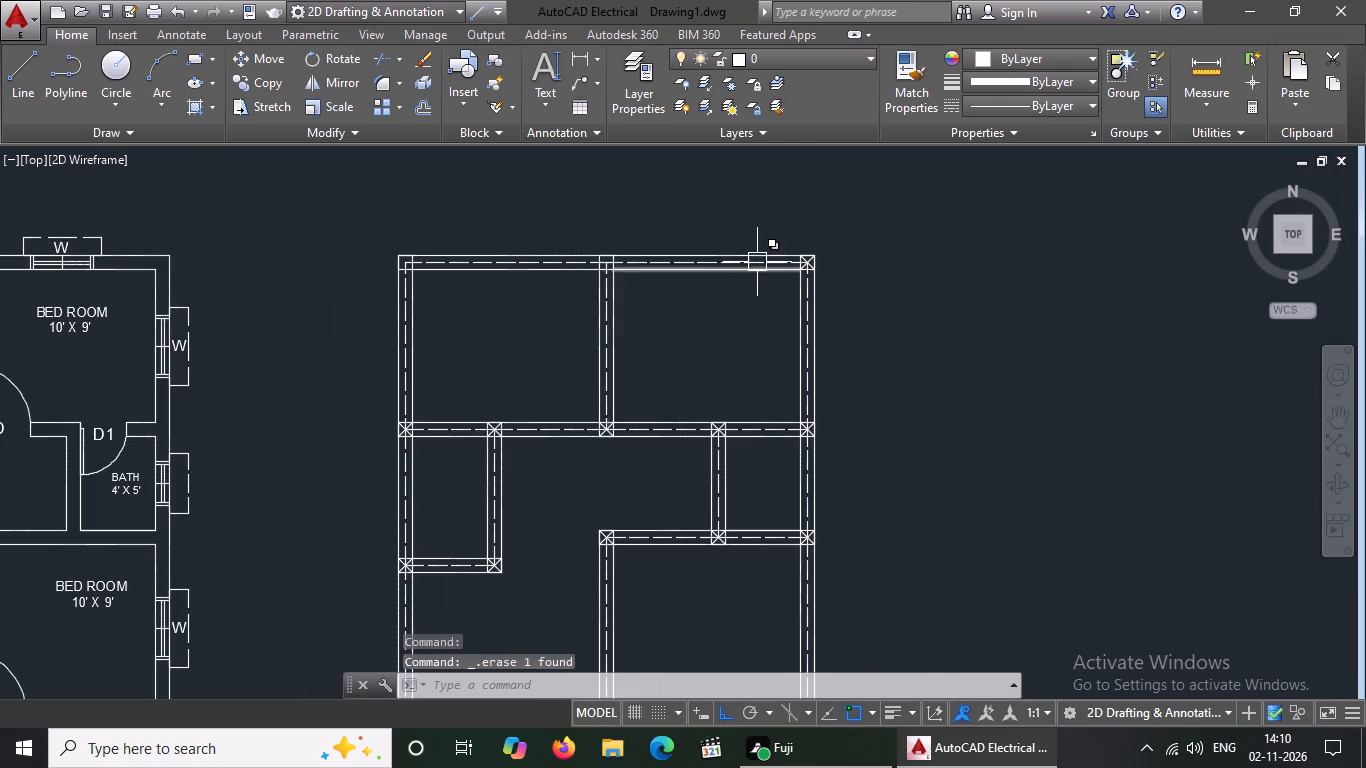
Erase both diagonals of the column square at the layout's top-right corner.
scroll(782, 259, up, 4)
scroll(893, 279, up, 1)
click(941, 249)
key(Delete)
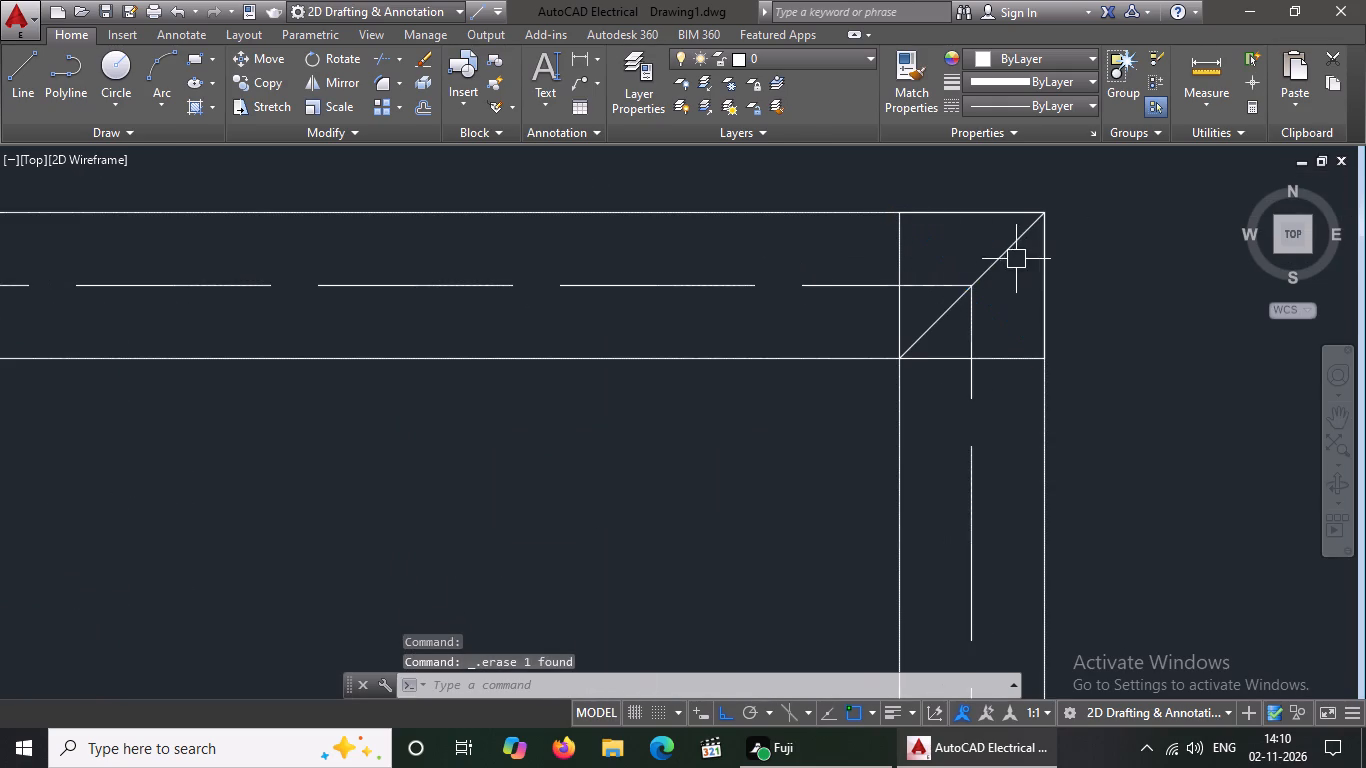
click(997, 247)
key(Delete)
scroll(846, 261, down, 4)
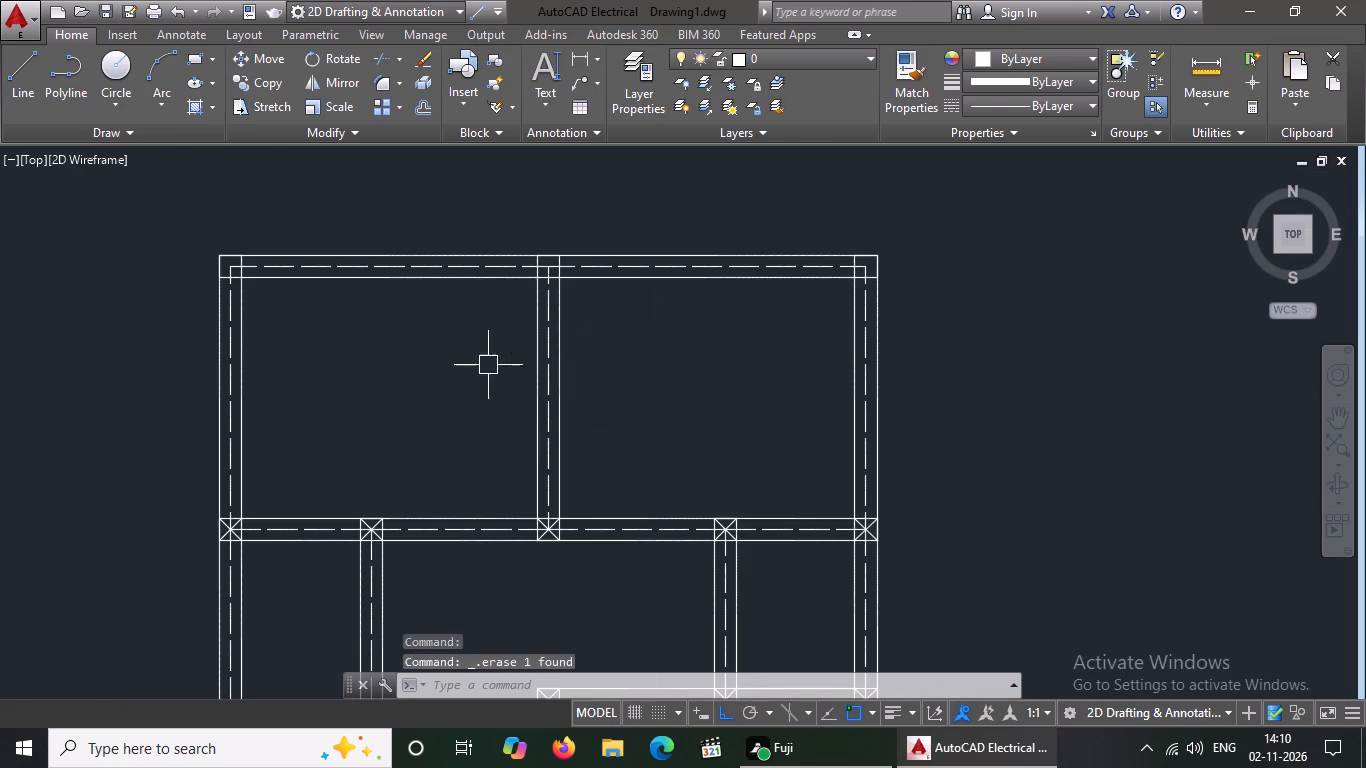
Erase the diagonals of the two column squares at the upper corners of the left bath.
scroll(207, 544, up, 3)
click(280, 485)
key(Delete)
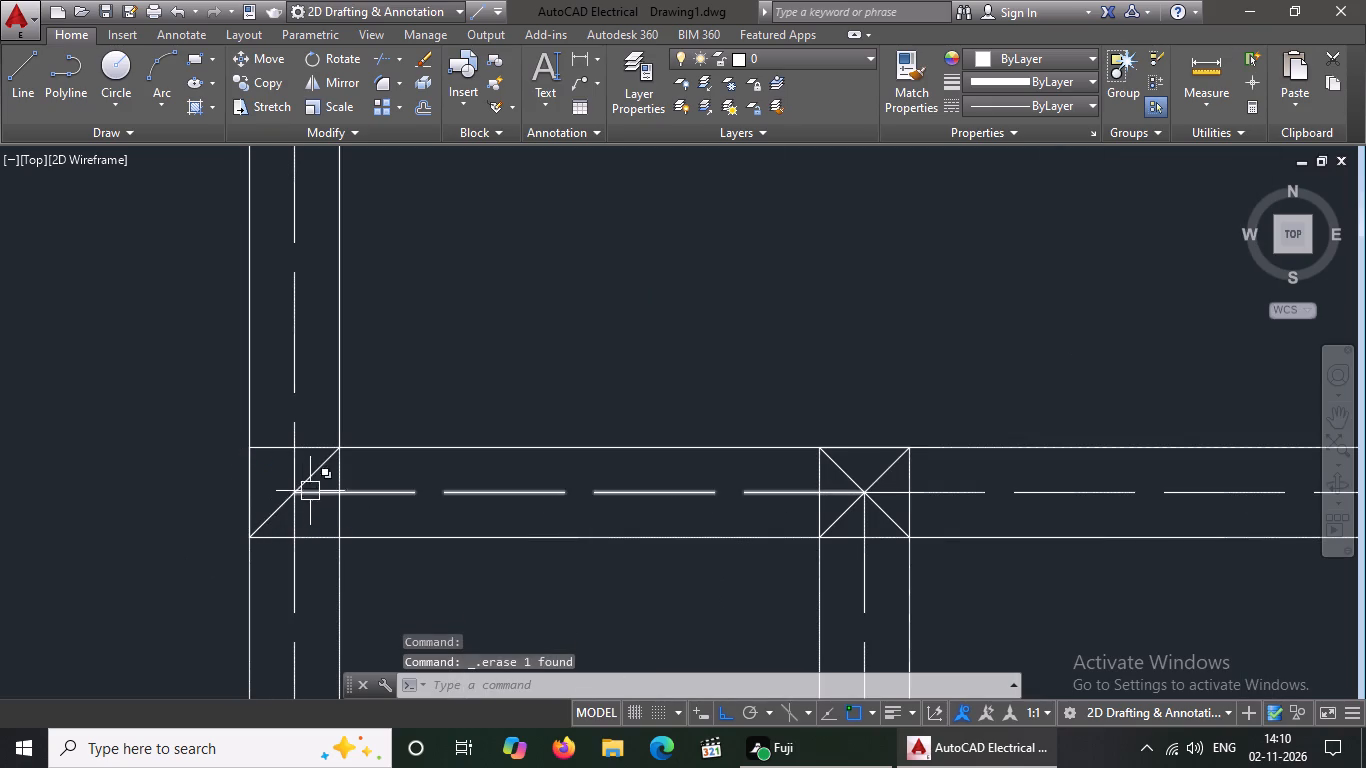
click(309, 471)
key(Delete)
scroll(828, 474, down, 5)
scroll(846, 492, up, 5)
click(693, 401)
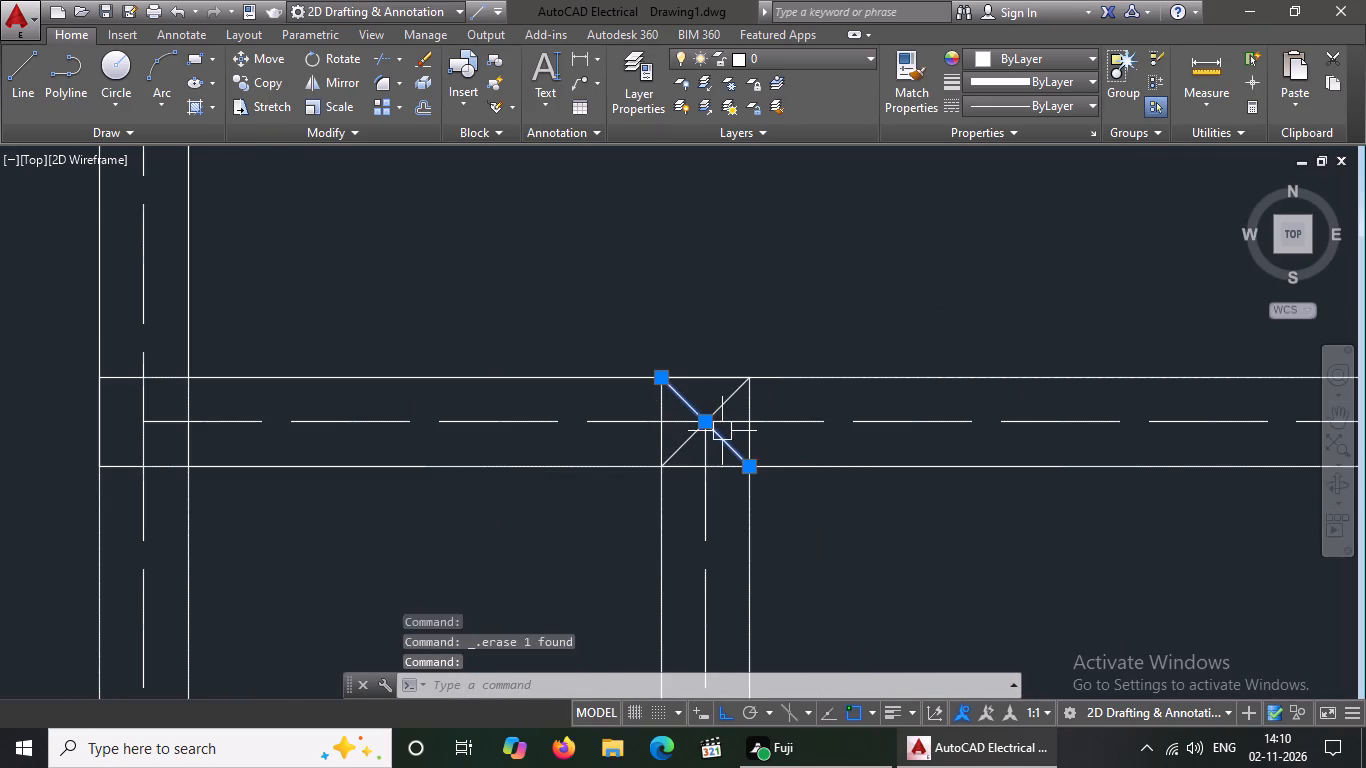
key(Delete)
click(722, 410)
key(Delete)
scroll(652, 405, down, 4)
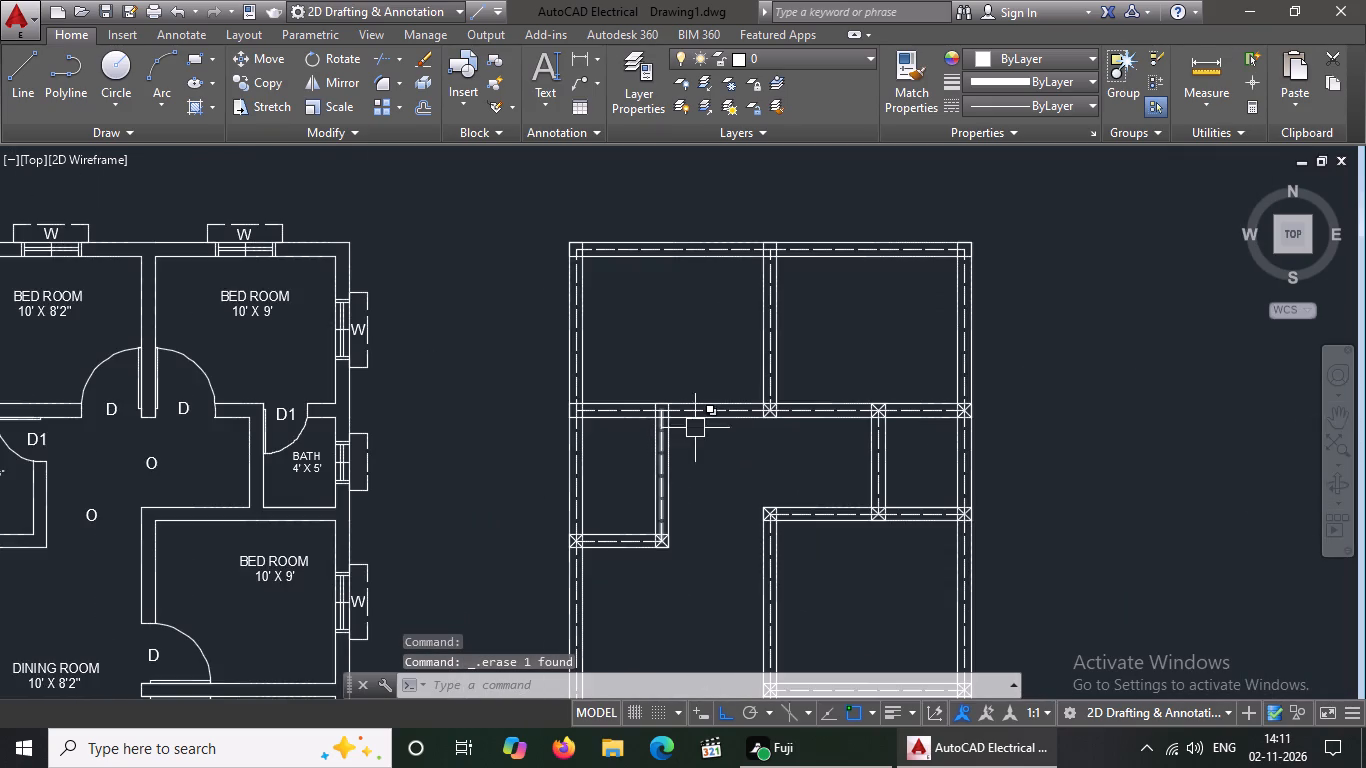
Erase the diagonals of the column squares below the wall between the upper bedrooms and at the right bath's upper-left corner.
scroll(775, 418, up, 4)
click(750, 389)
key(Delete)
click(703, 373)
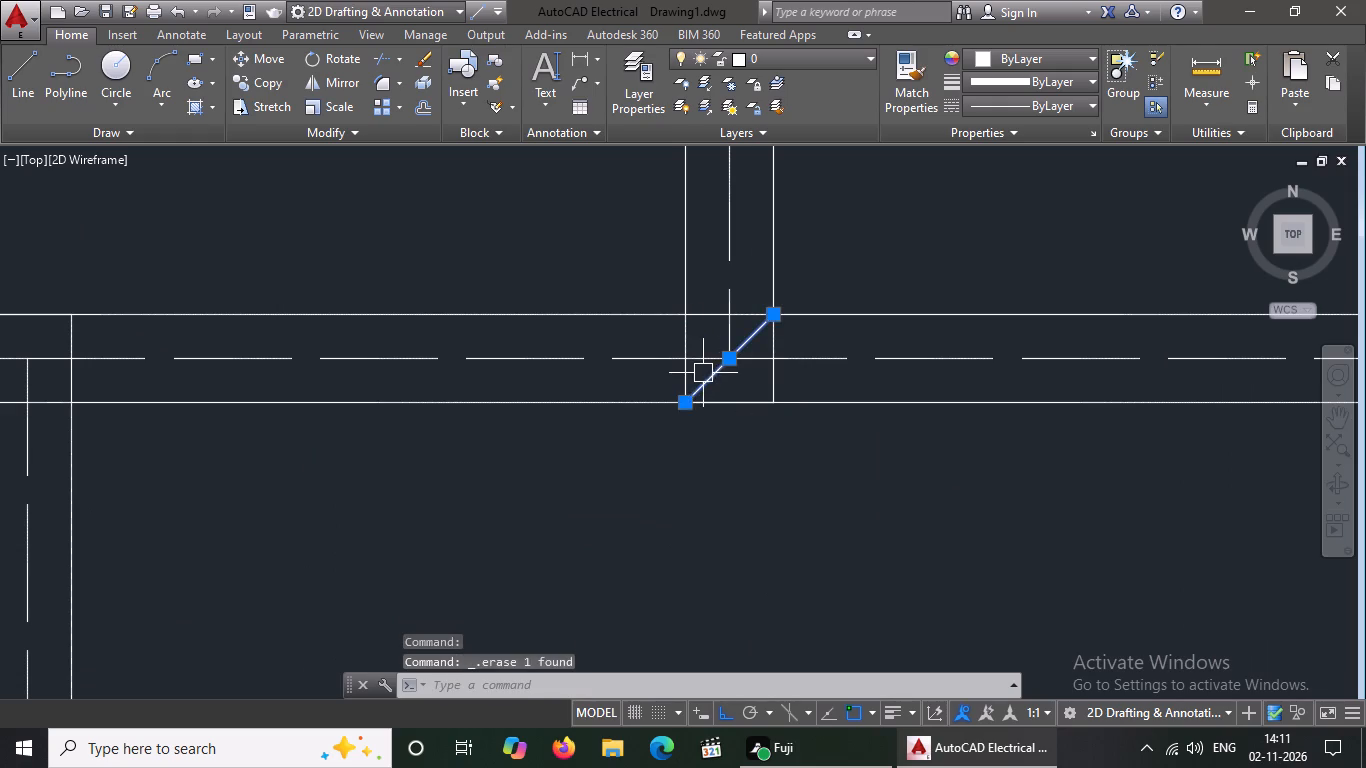
key(Delete)
scroll(742, 405, down, 3)
scroll(941, 403, up, 3)
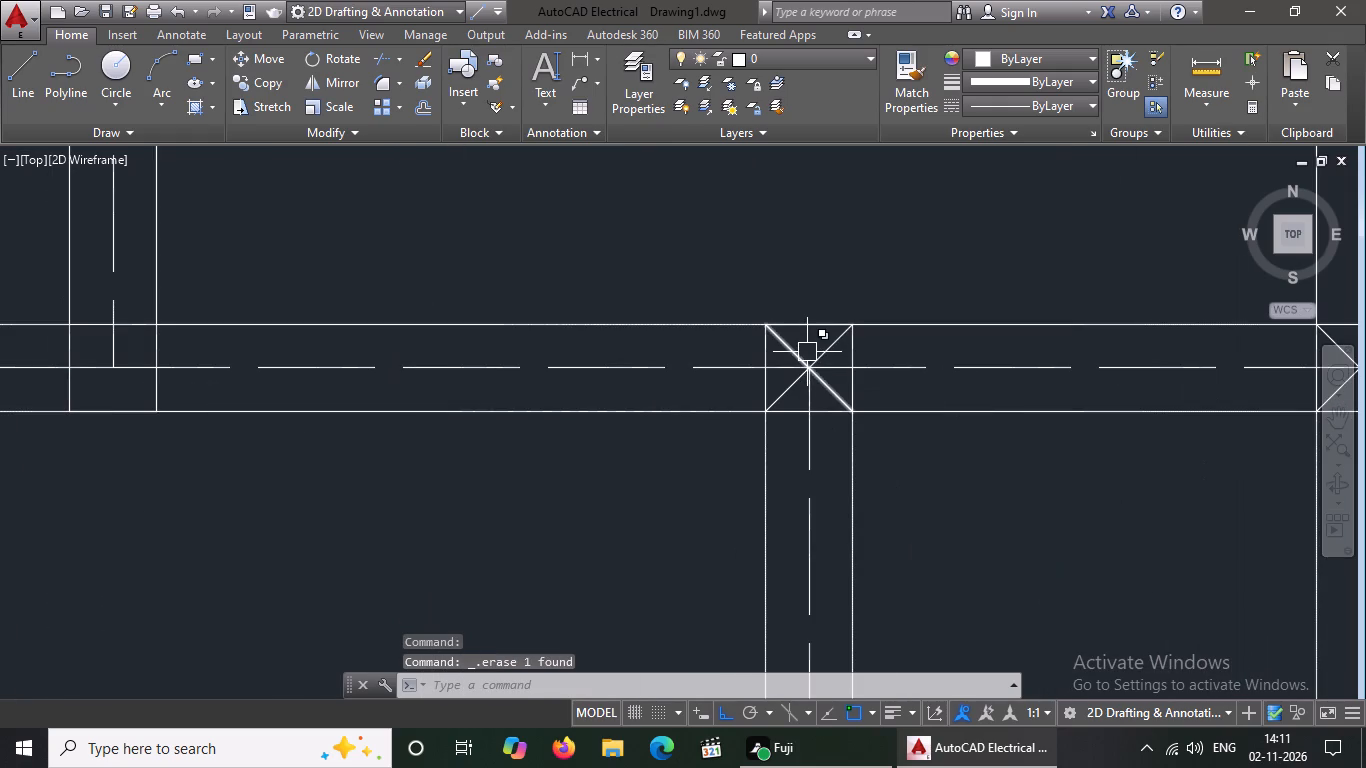
click(805, 352)
key(Delete)
click(827, 345)
key(Delete)
scroll(784, 377, down, 4)
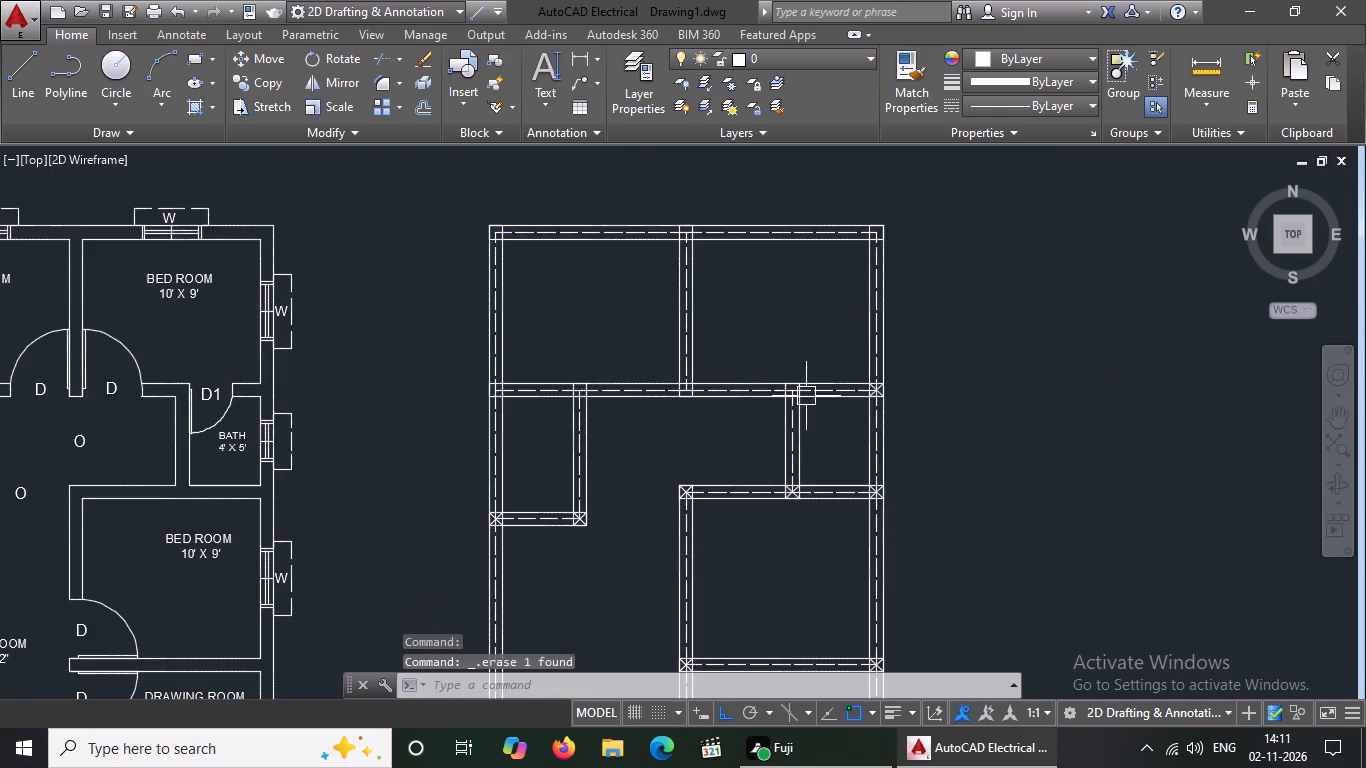
Erase both diagonals of the column square at the right bath's upper-right corner on the outer wall.
scroll(874, 384, up, 6)
click(815, 417)
key(Delete)
click(924, 414)
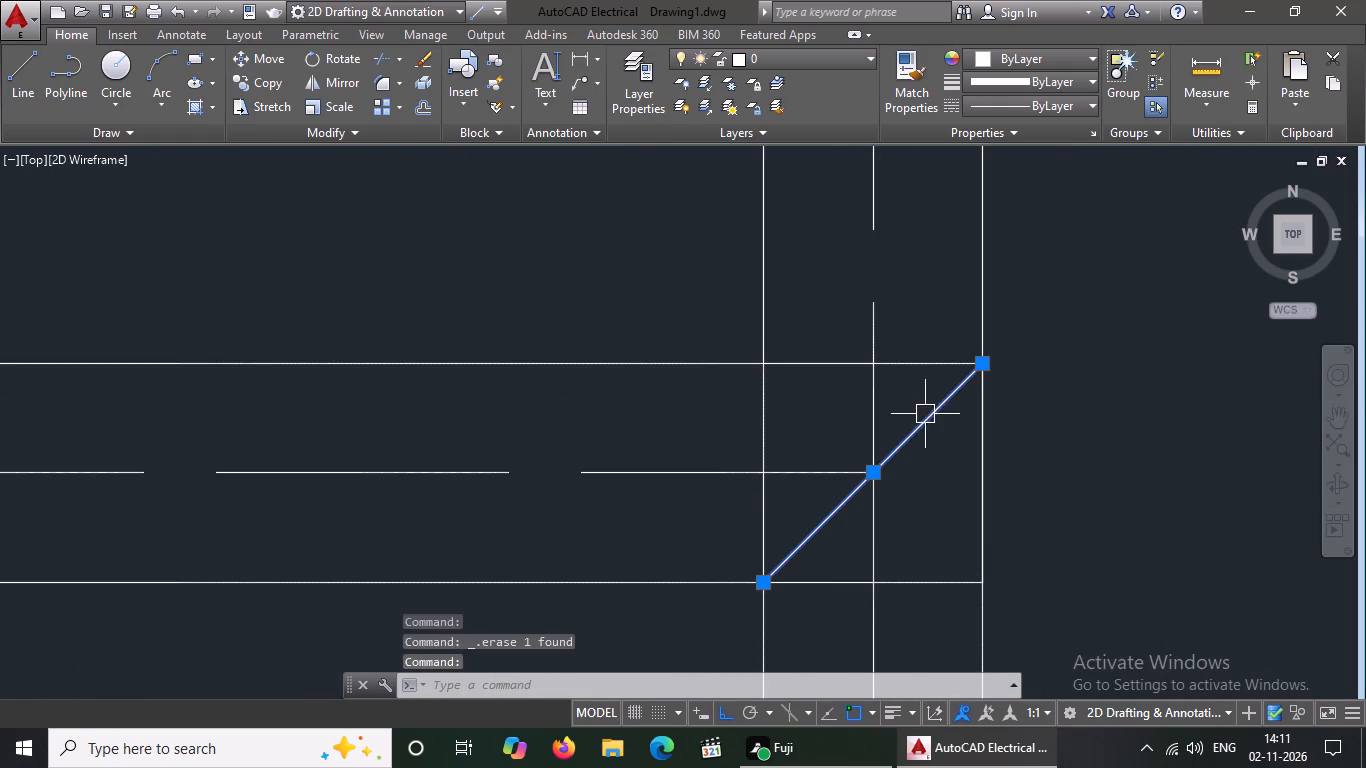
key(Delete)
scroll(920, 433, down, 7)
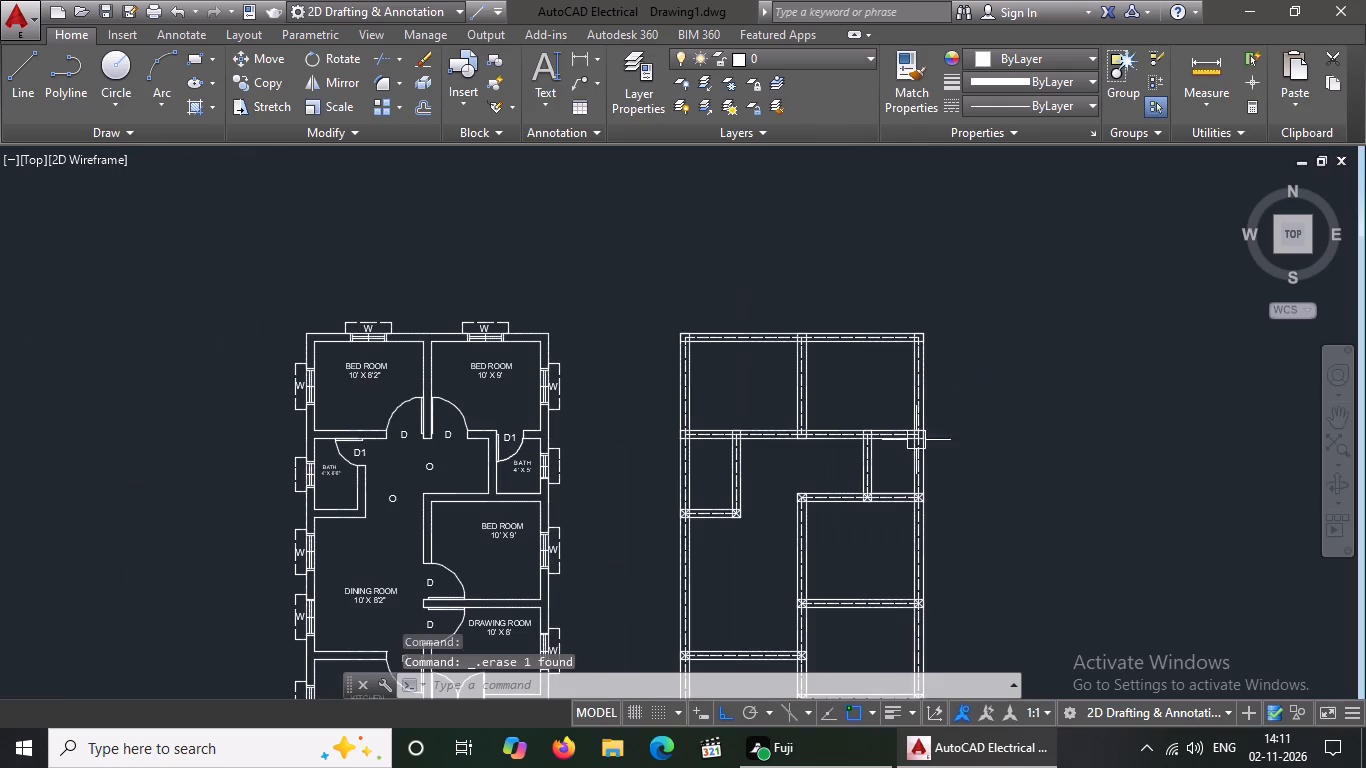
Erase the diagonals of the column squares at the lower bedroom's top-left corner and the right bath's lower-left corner.
scroll(852, 534, up, 4)
scroll(643, 411, up, 2)
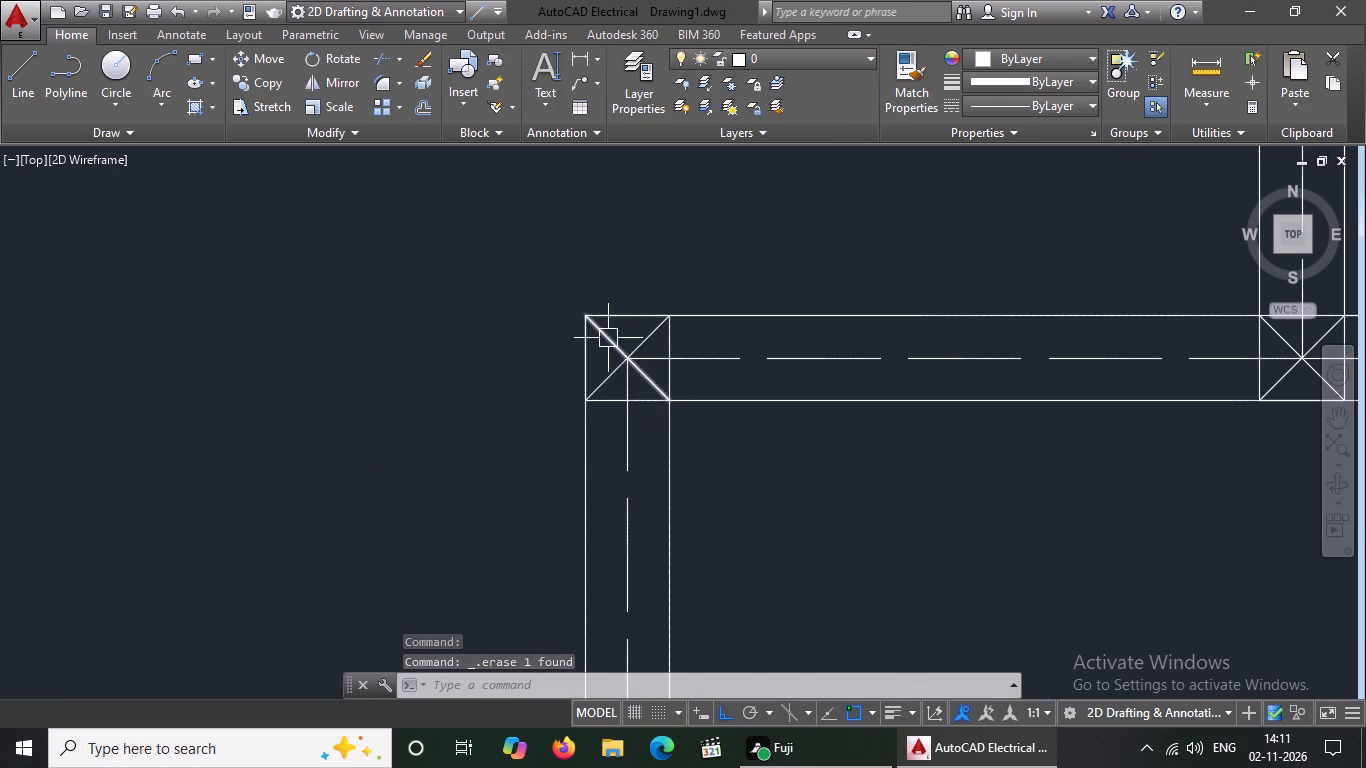
click(608, 338)
key(Delete)
click(635, 339)
key(Delete)
scroll(681, 400, down, 3)
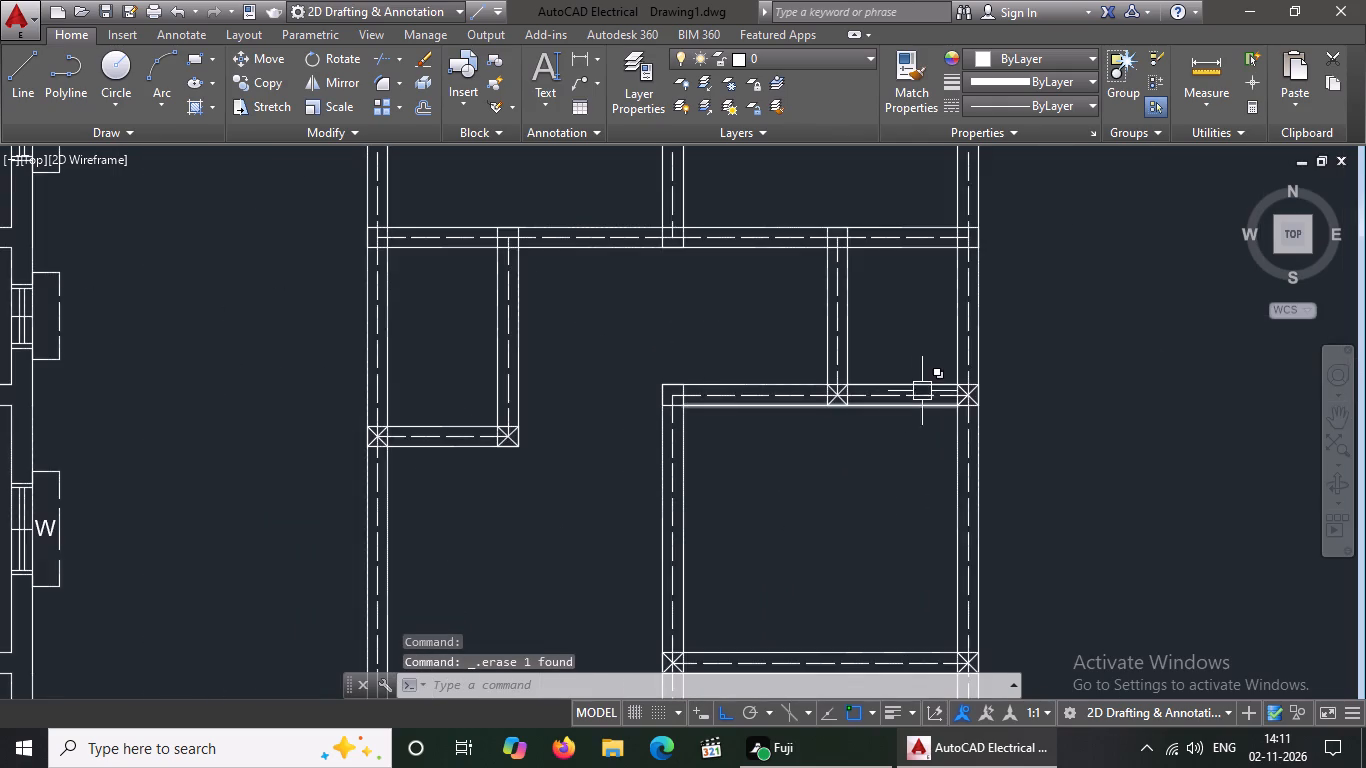
scroll(857, 395, up, 4)
click(726, 408)
key(Delete)
click(685, 416)
key(Delete)
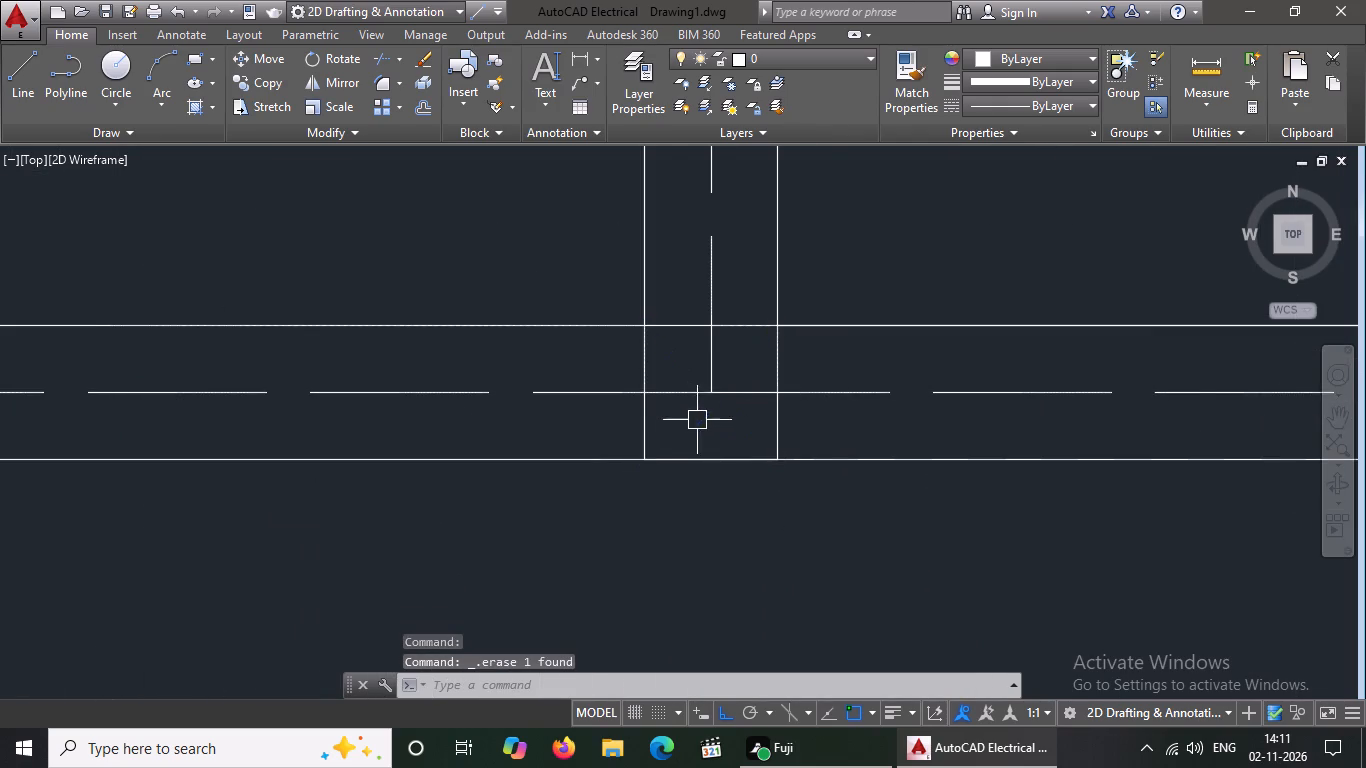
scroll(717, 433, down, 1)
Erase both diagonals of the column square at the right bath's lower-right corner on the outer wall.
scroll(1241, 360, up, 1)
click(1190, 391)
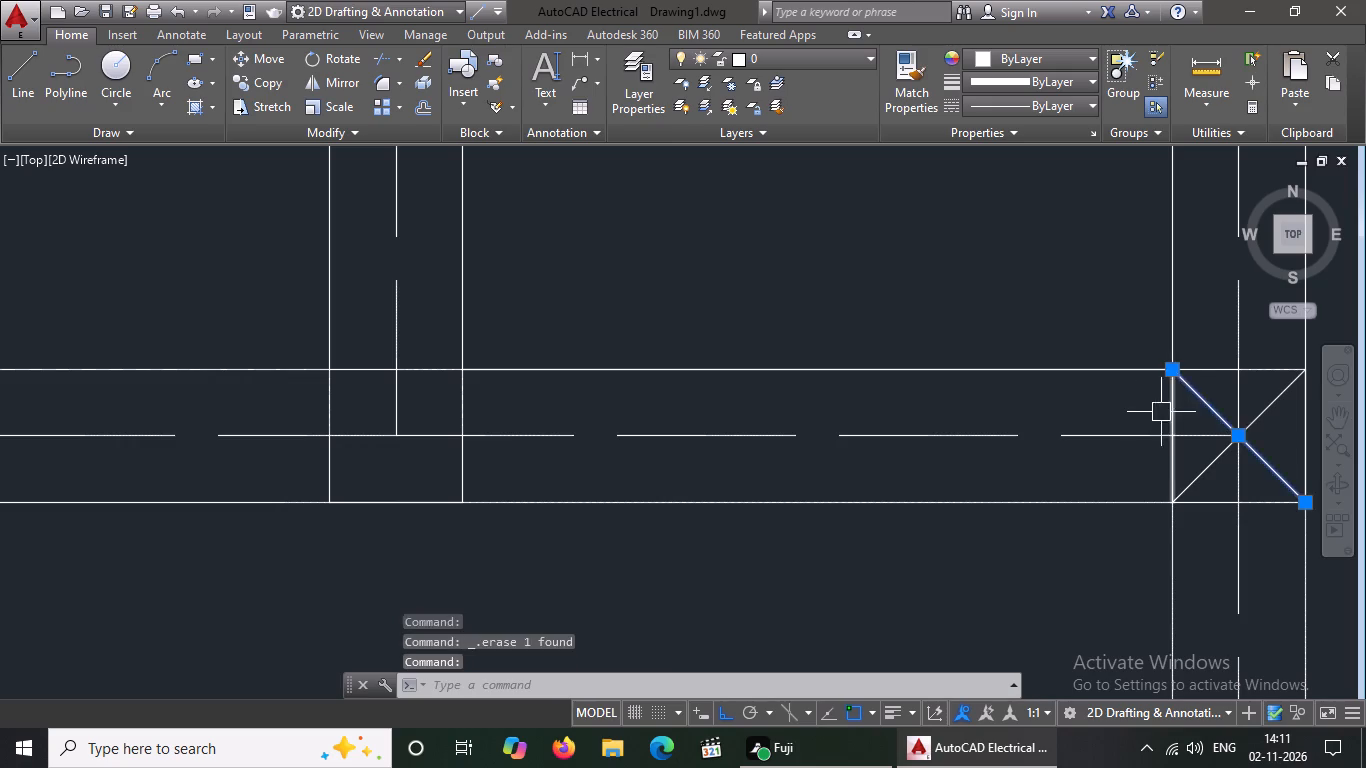
key(Delete)
click(1199, 470)
key(Delete)
scroll(894, 438, down, 5)
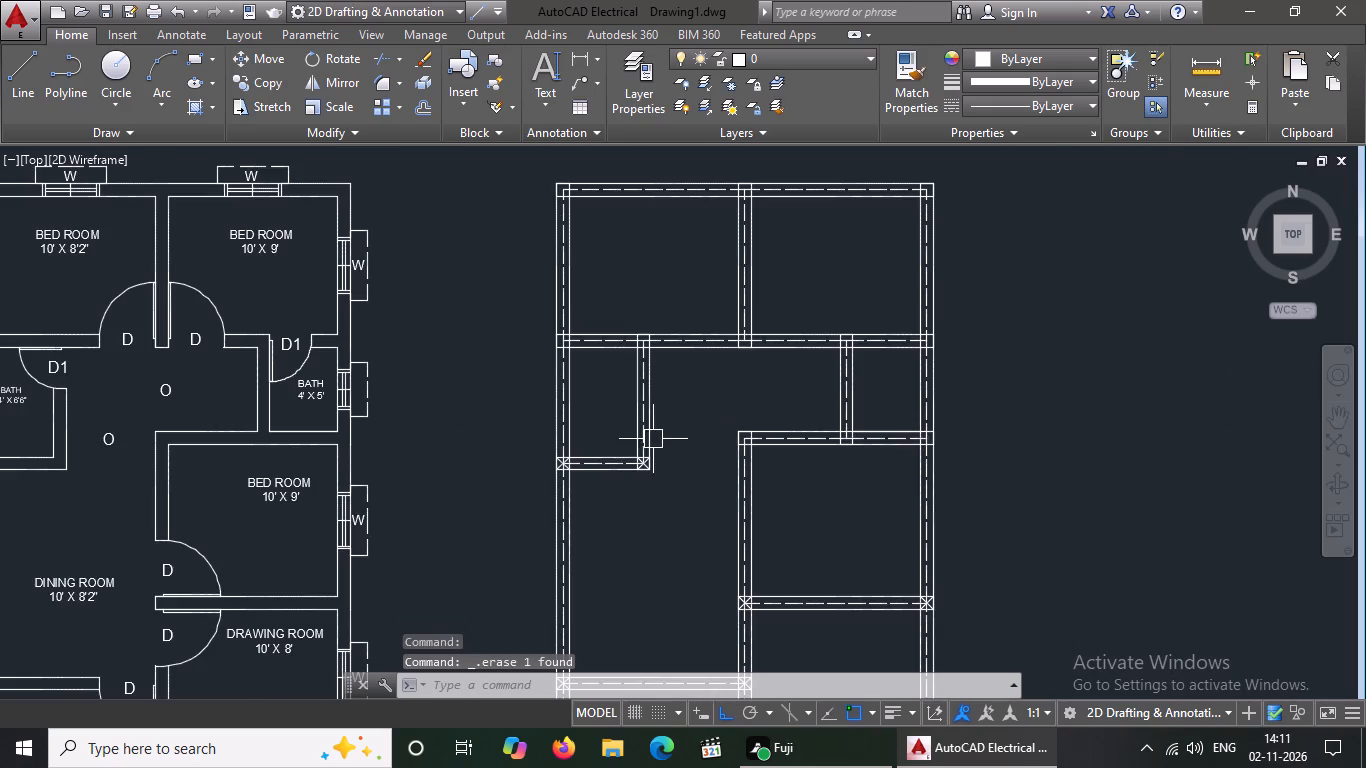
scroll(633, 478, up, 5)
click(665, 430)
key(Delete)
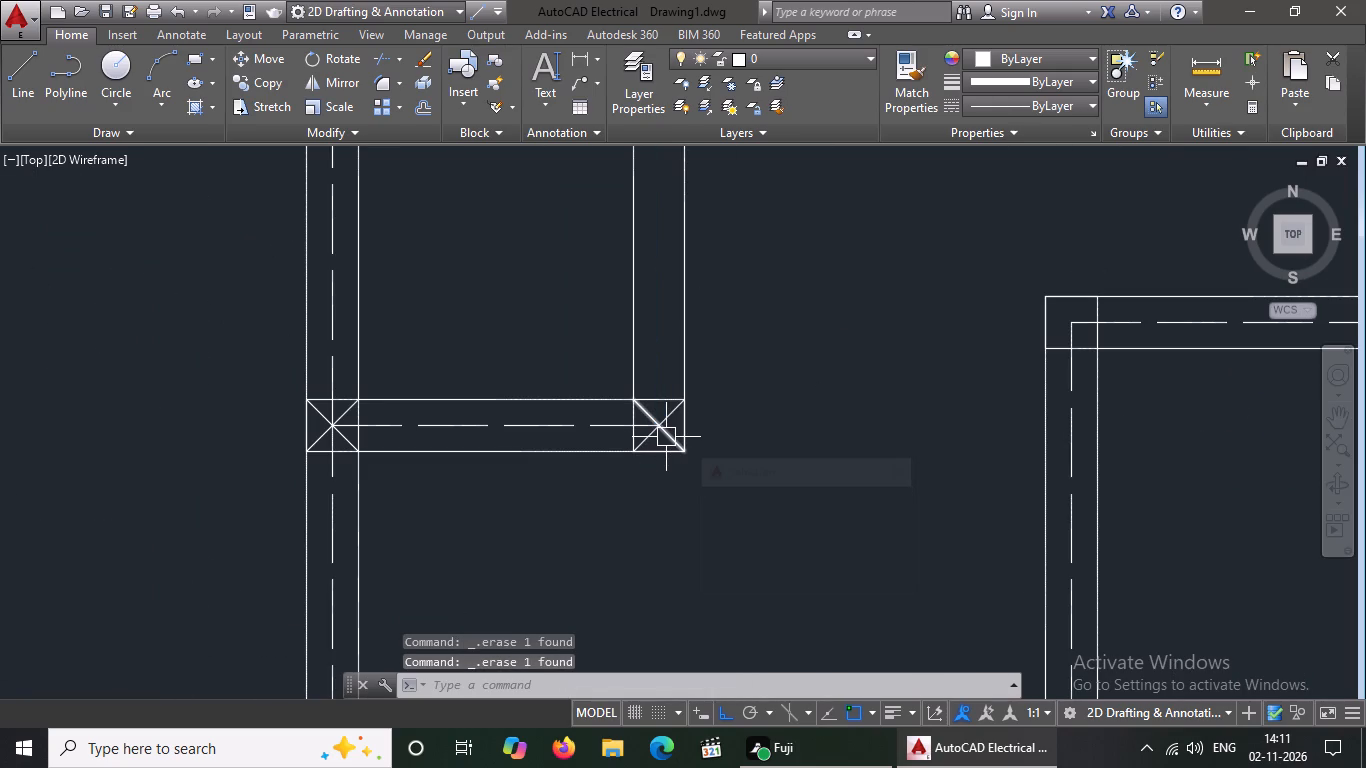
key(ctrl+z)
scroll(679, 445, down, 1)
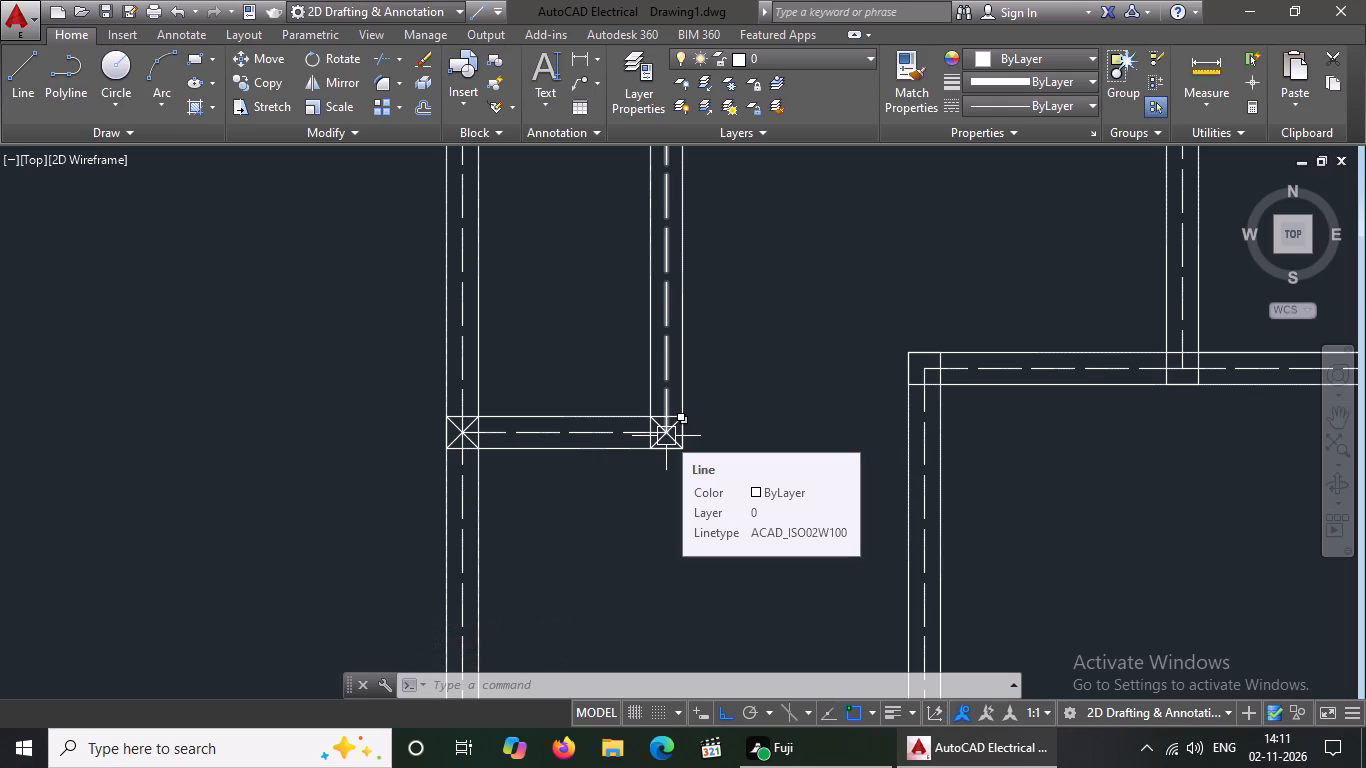
Erase both diagonals of the column square at the left bath's lower-right corner.
scroll(619, 418, up, 2)
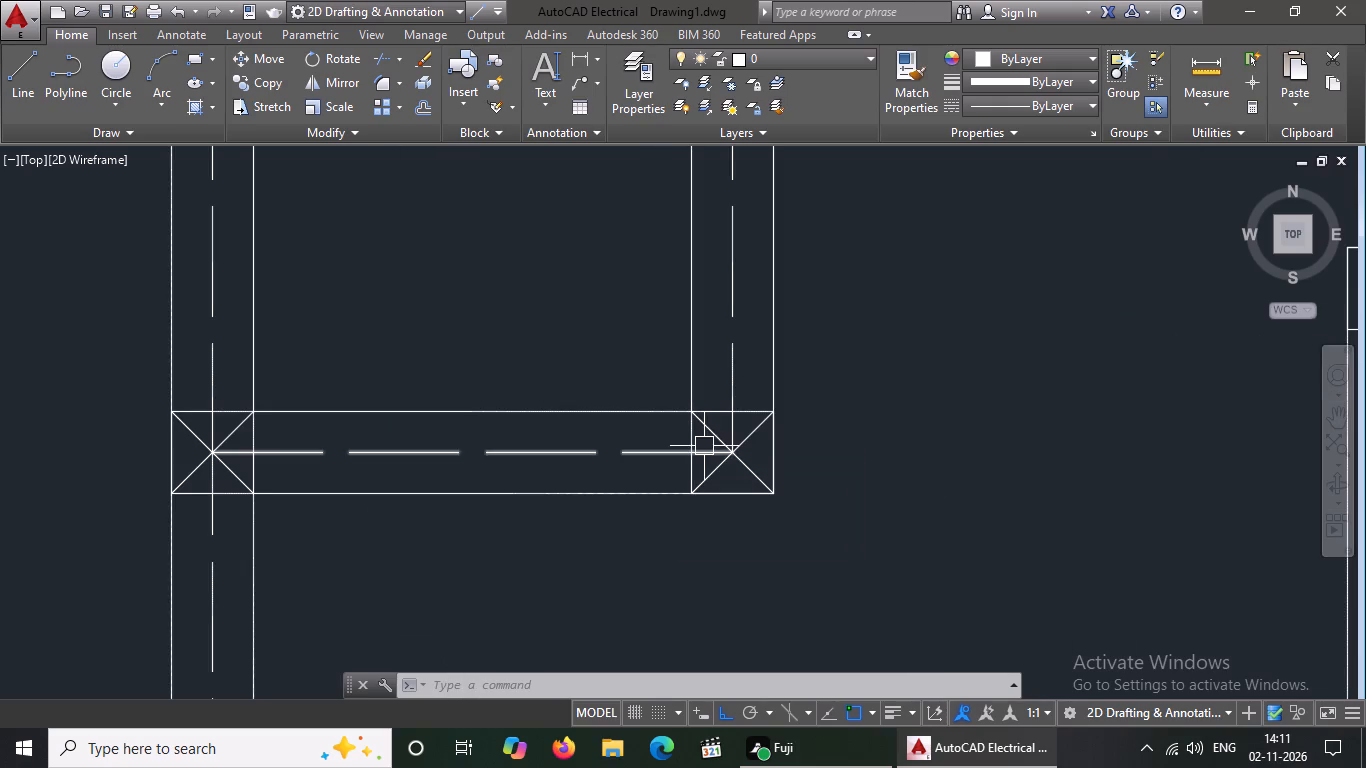
click(710, 434)
key(Delete)
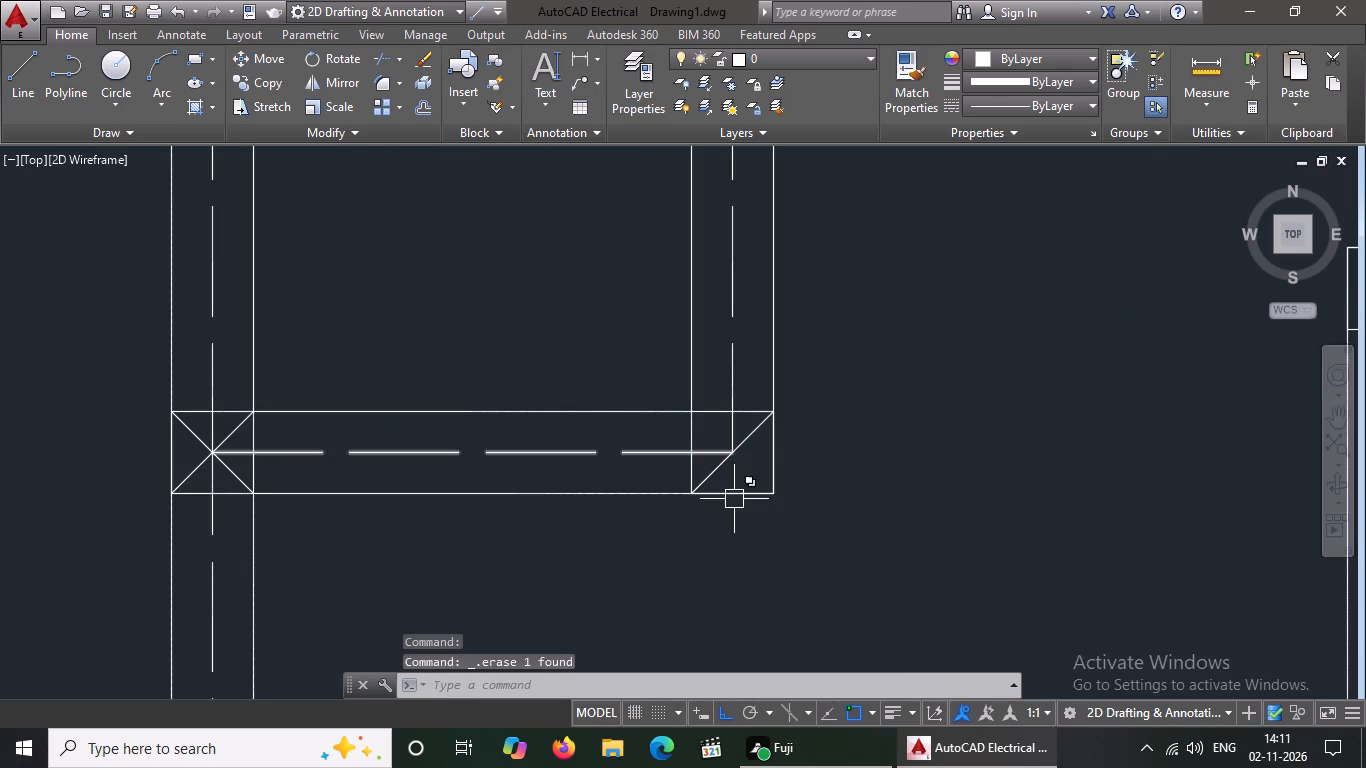
key(Delete)
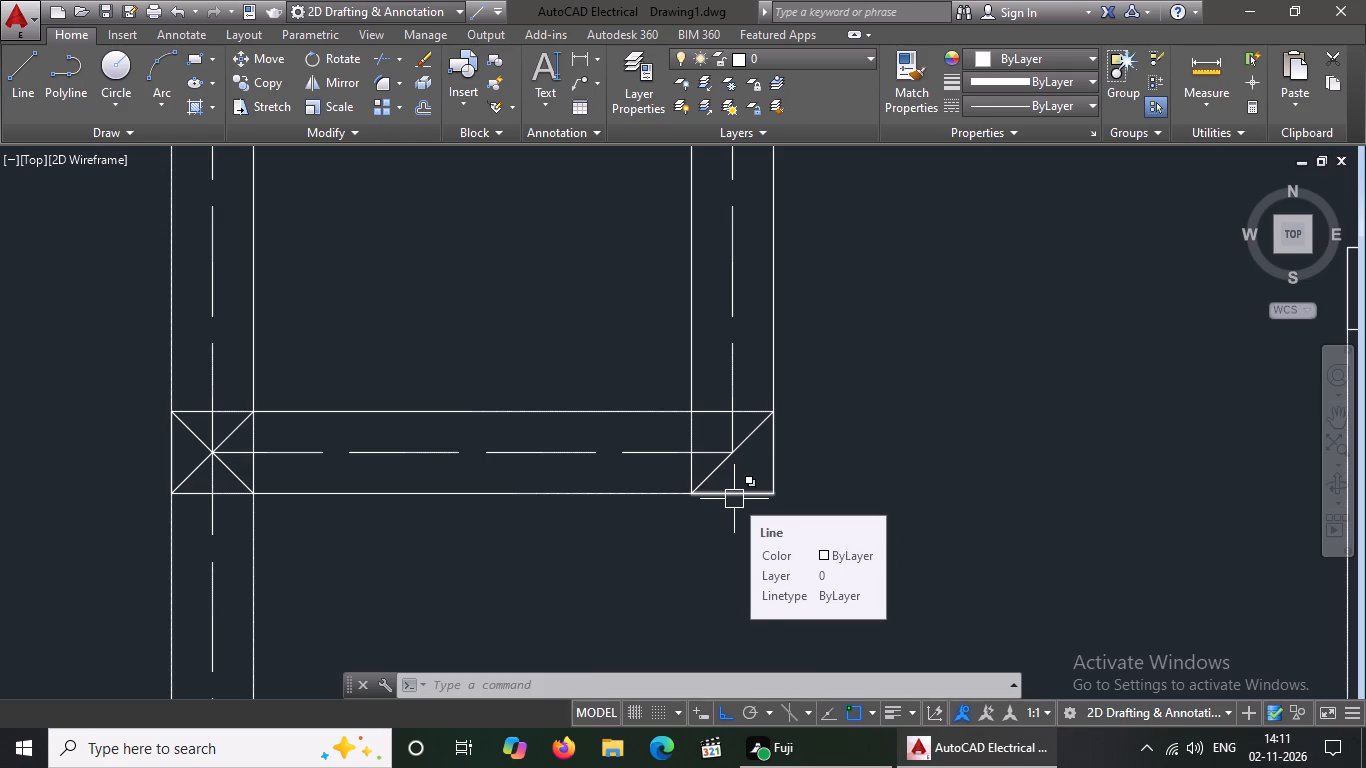
scroll(735, 448, up, 1)
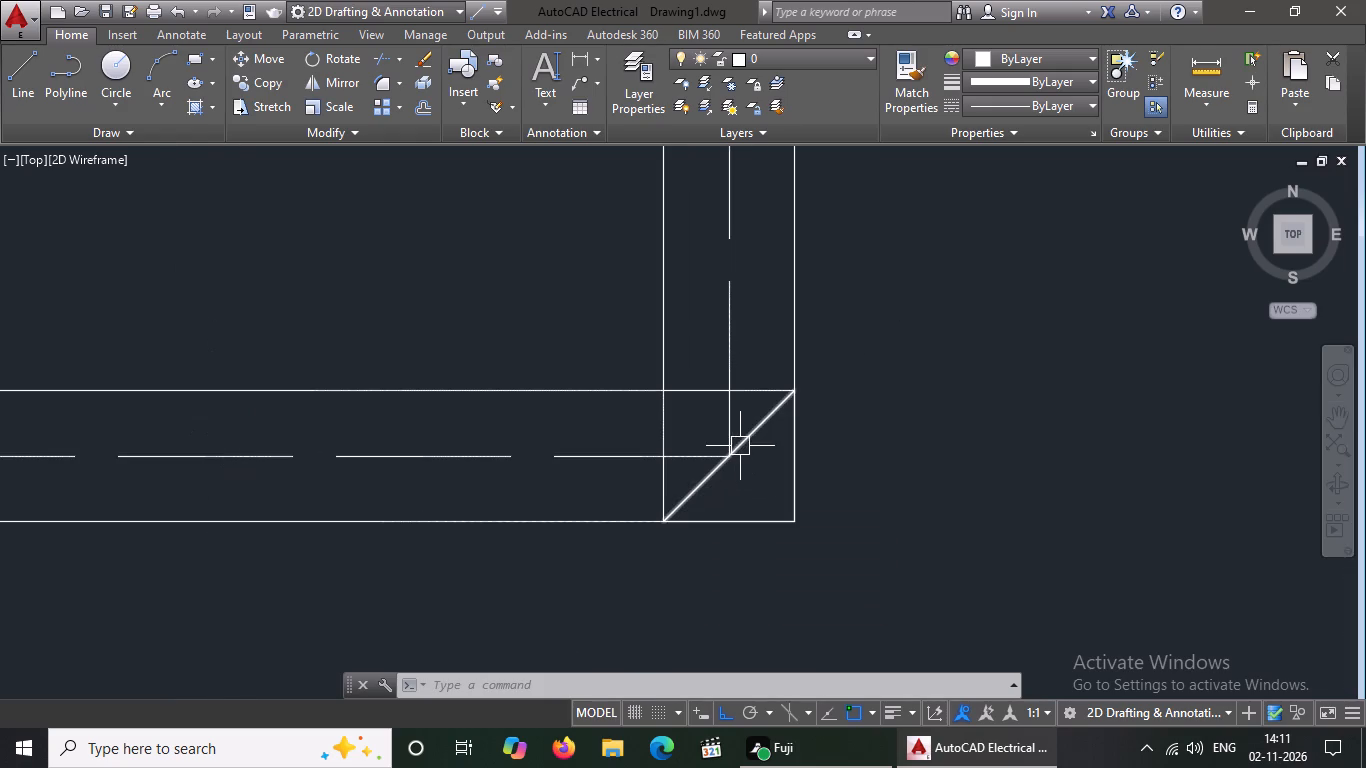
click(751, 439)
key(Delete)
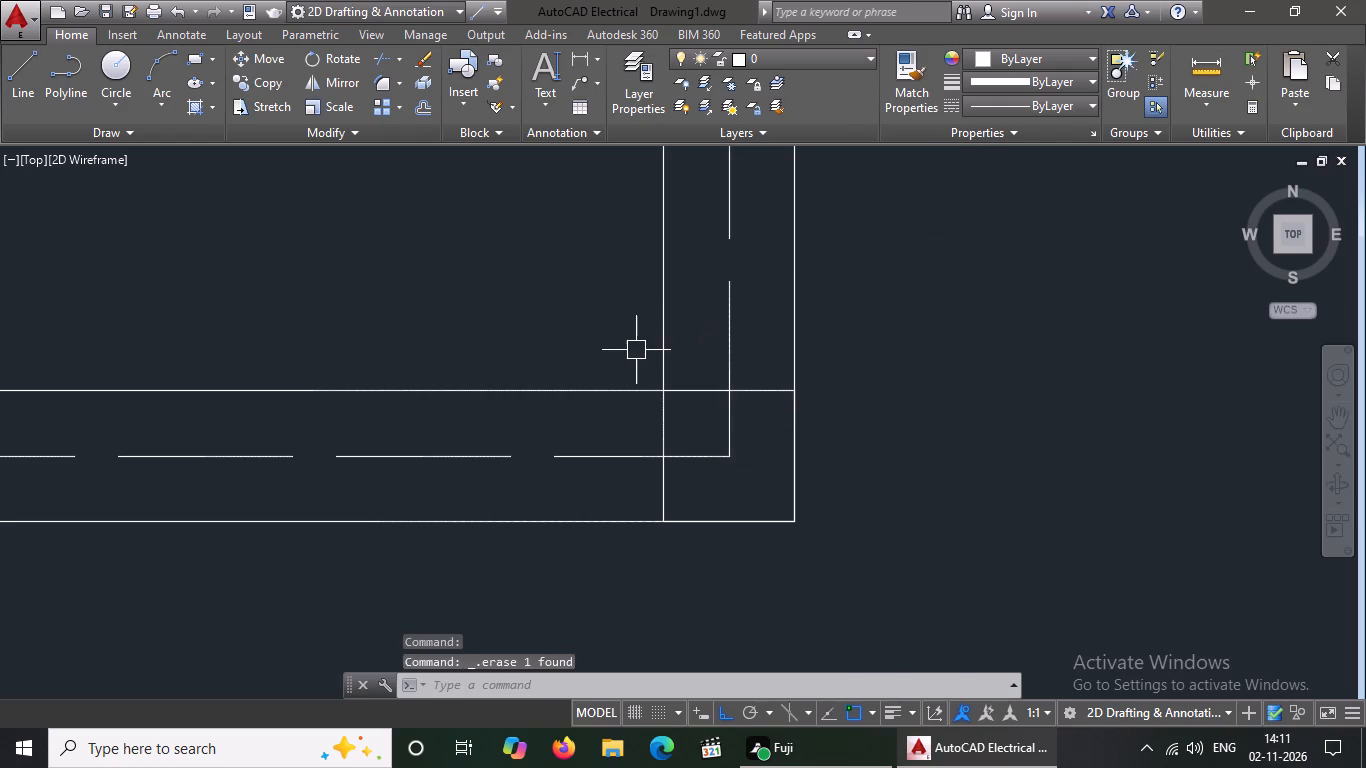
scroll(637, 406, down, 2)
Erase both diagonals of the column square at the left bath's lower-left corner on the outer wall.
scroll(352, 437, up, 3)
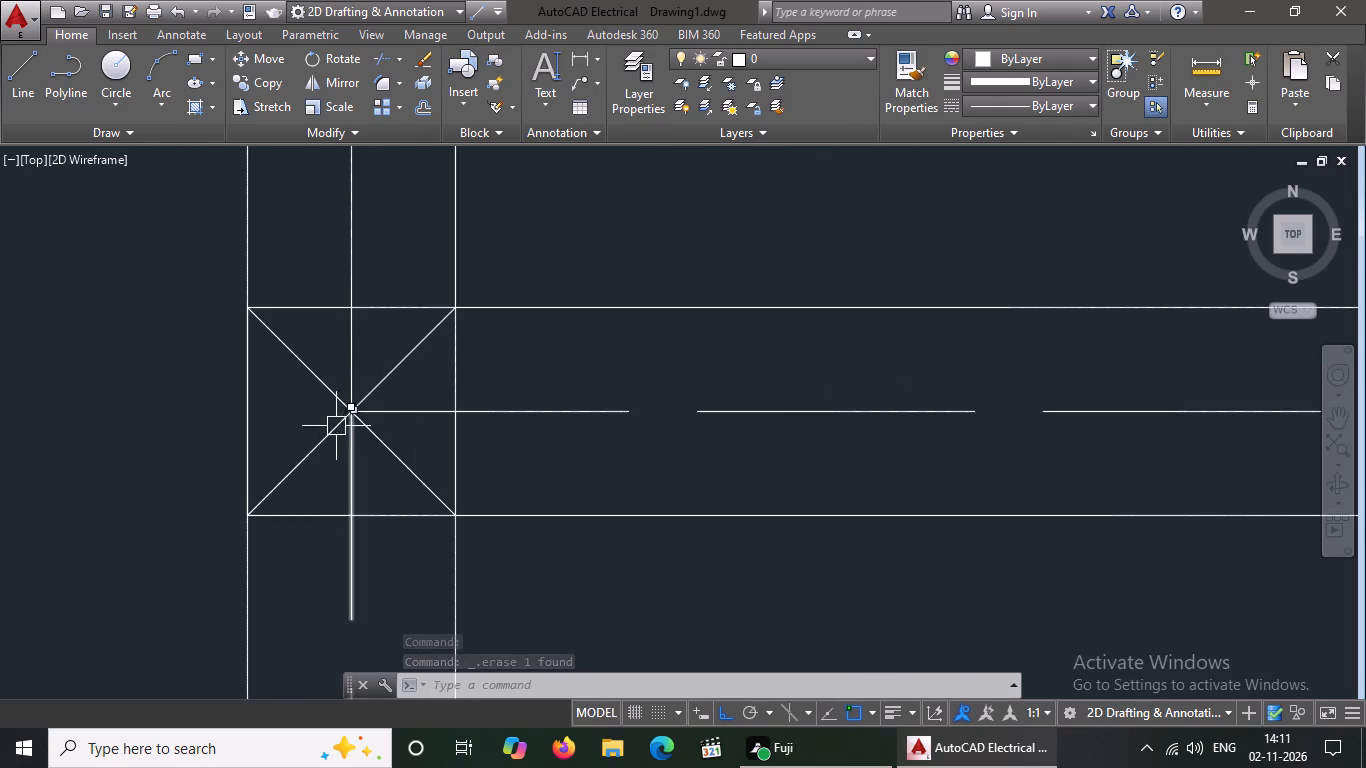
click(310, 383)
key(Delete)
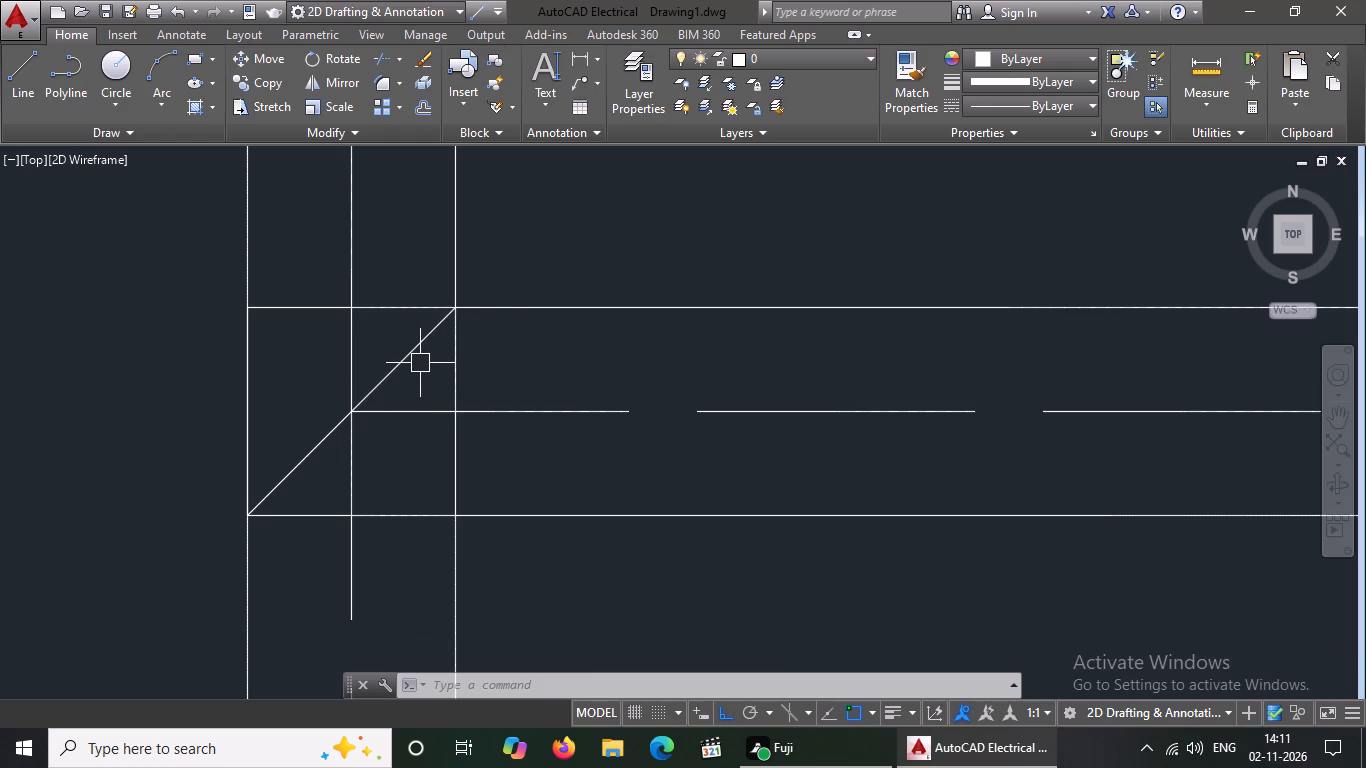
click(328, 440)
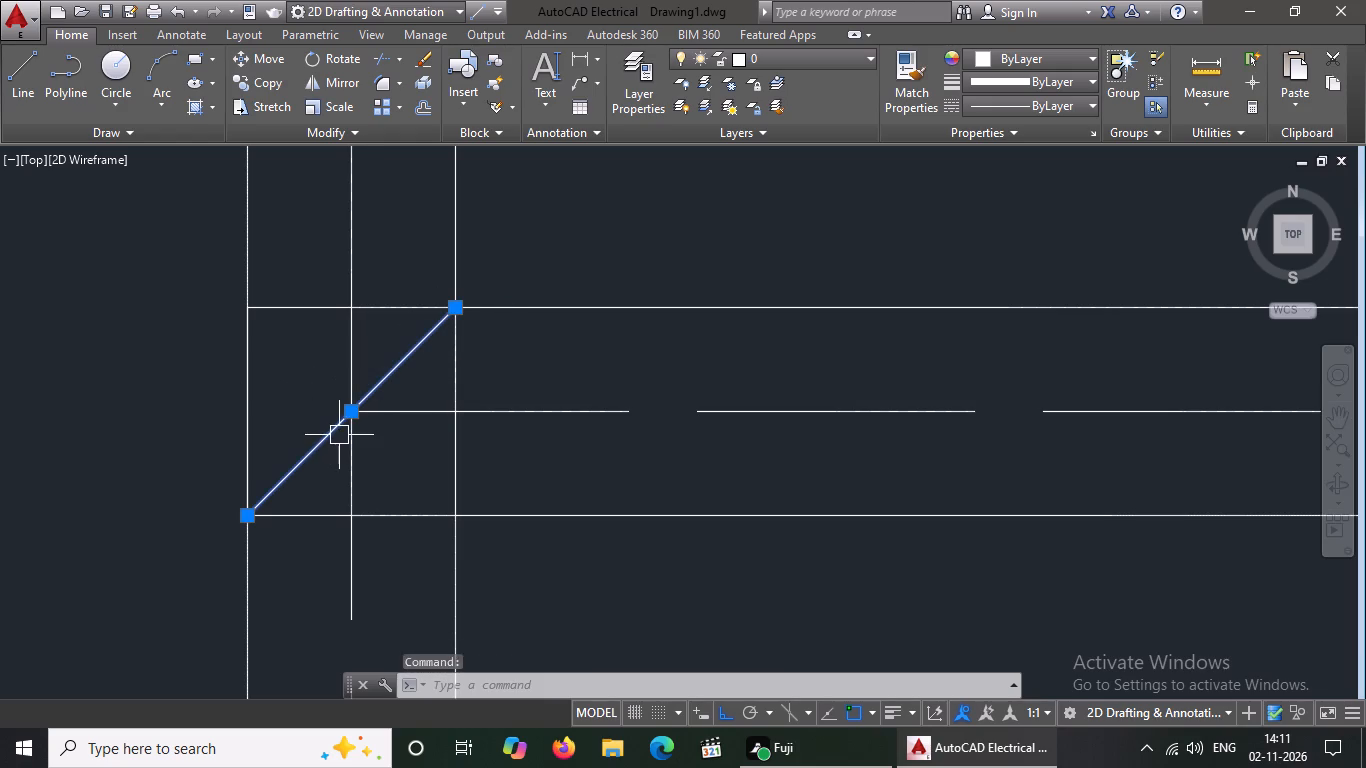
key(Delete)
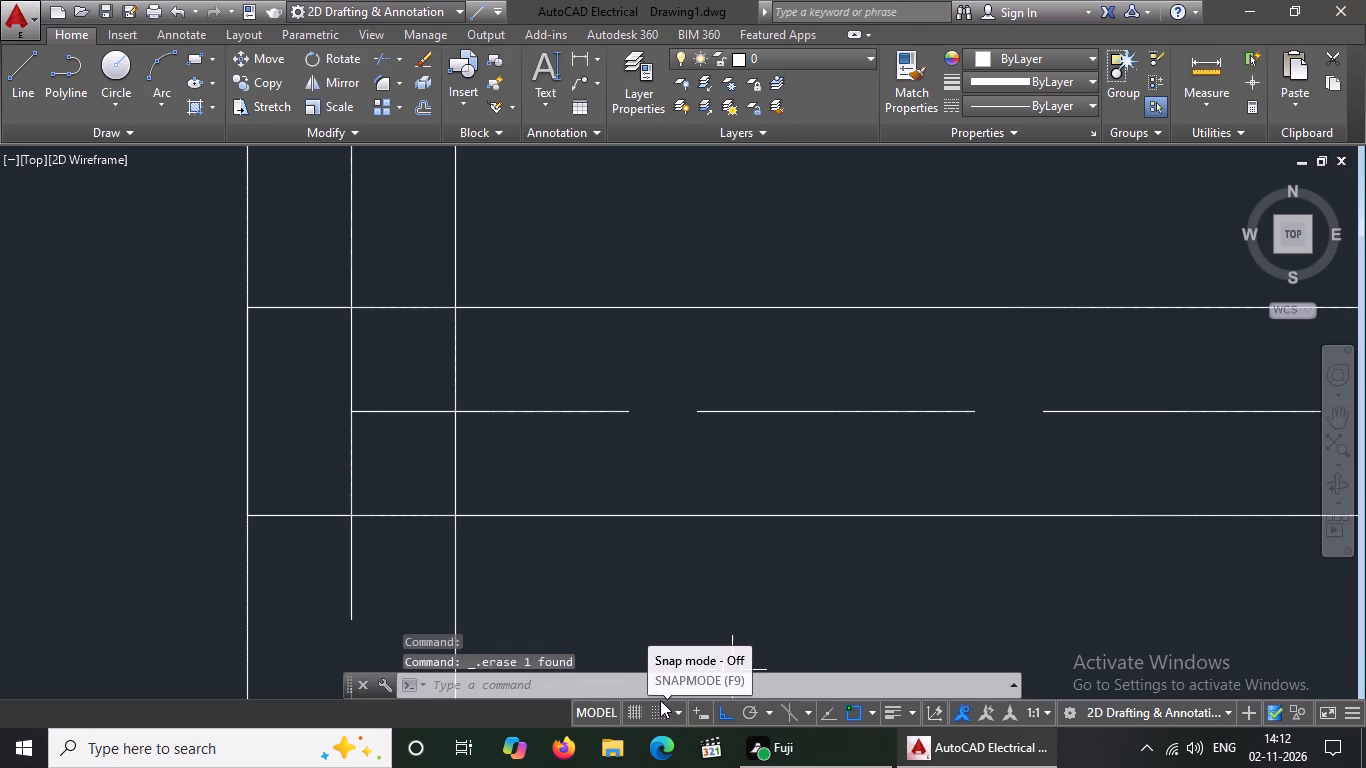
scroll(534, 383, down, 6)
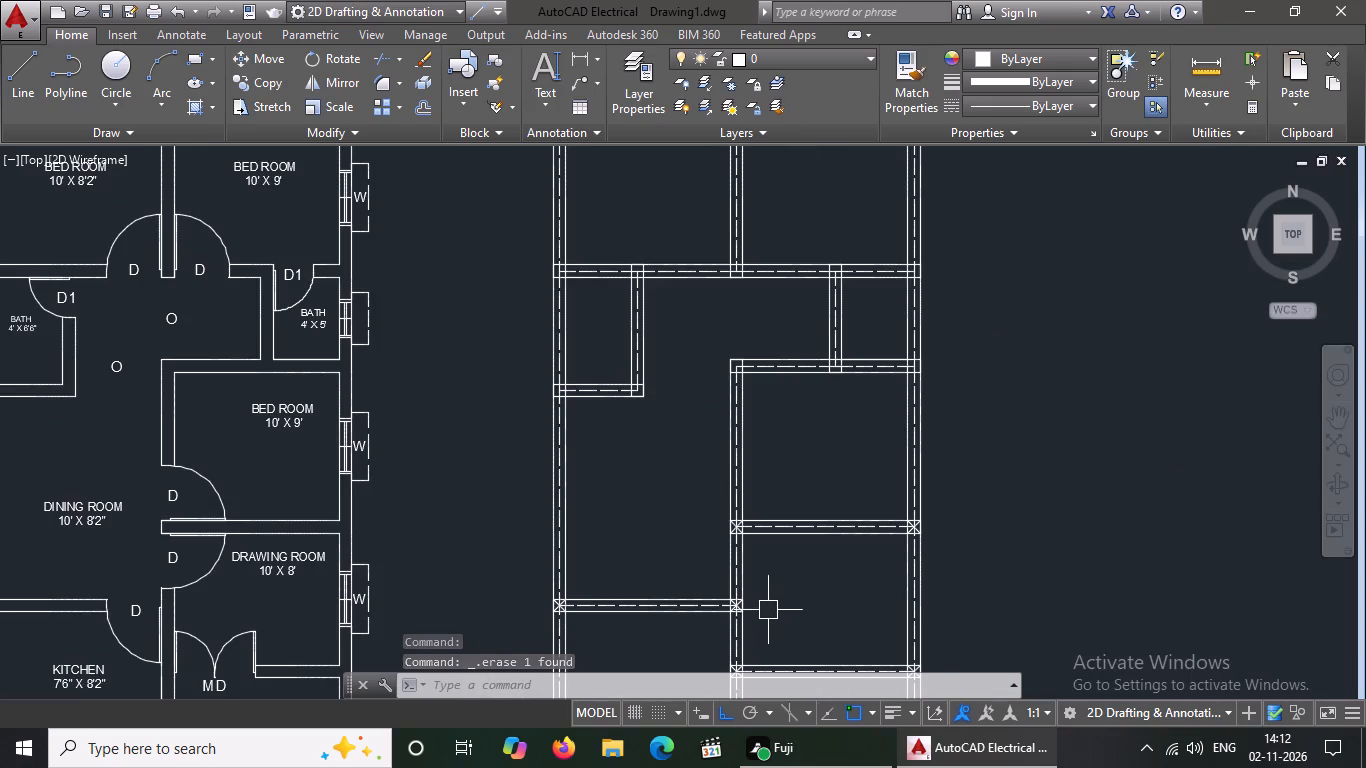
Erase both diagonals of the column square at the left end of the wall between the lower bedroom and drawing room.
scroll(721, 537, up, 5)
click(839, 443)
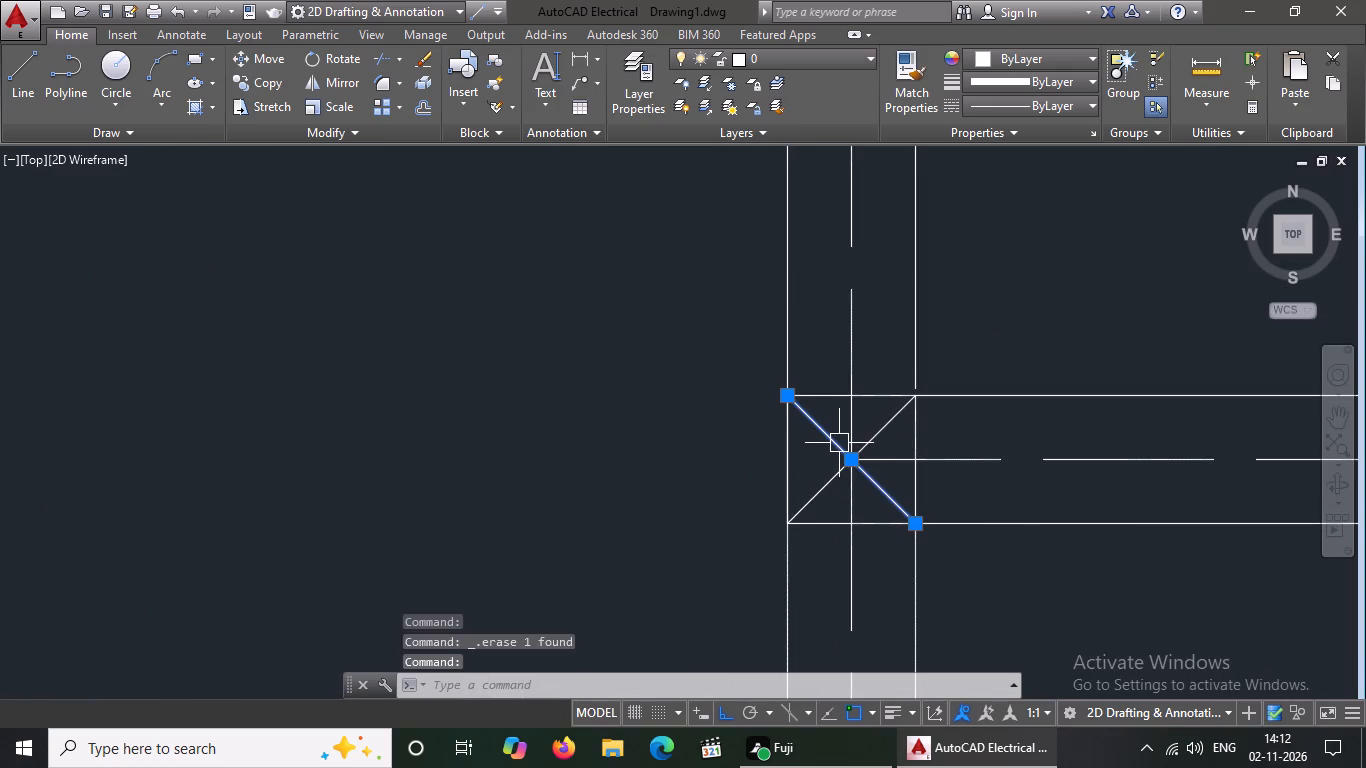
key(Delete)
click(836, 474)
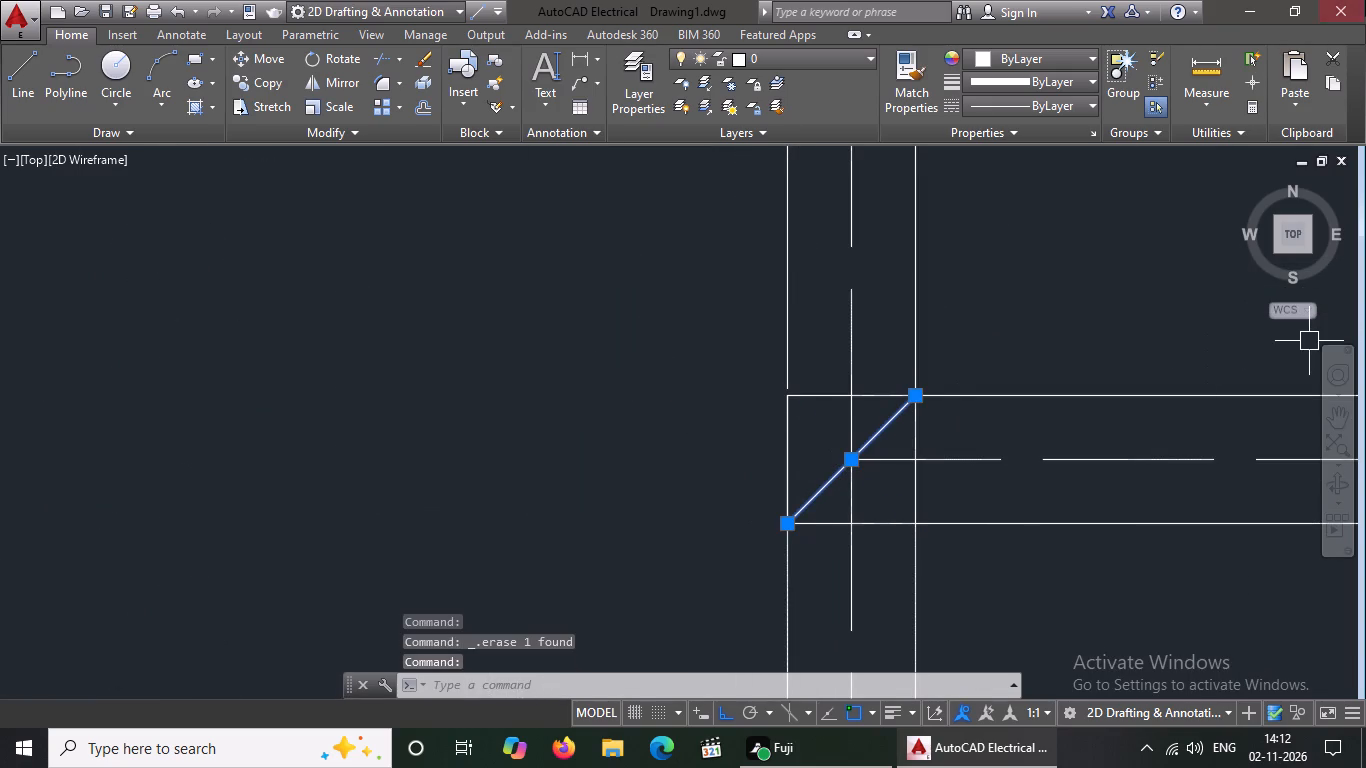
key(Delete)
scroll(815, 587, up, 1)
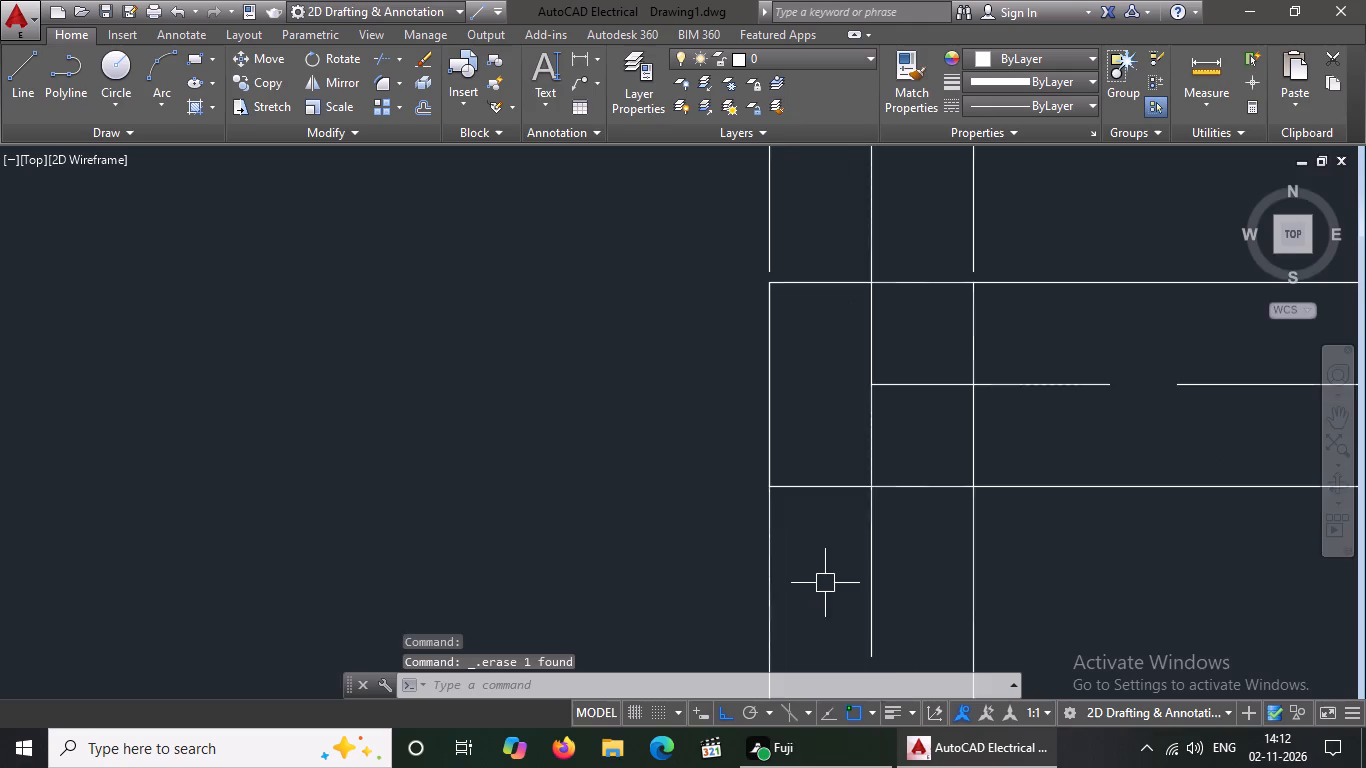
scroll(829, 583, down, 6)
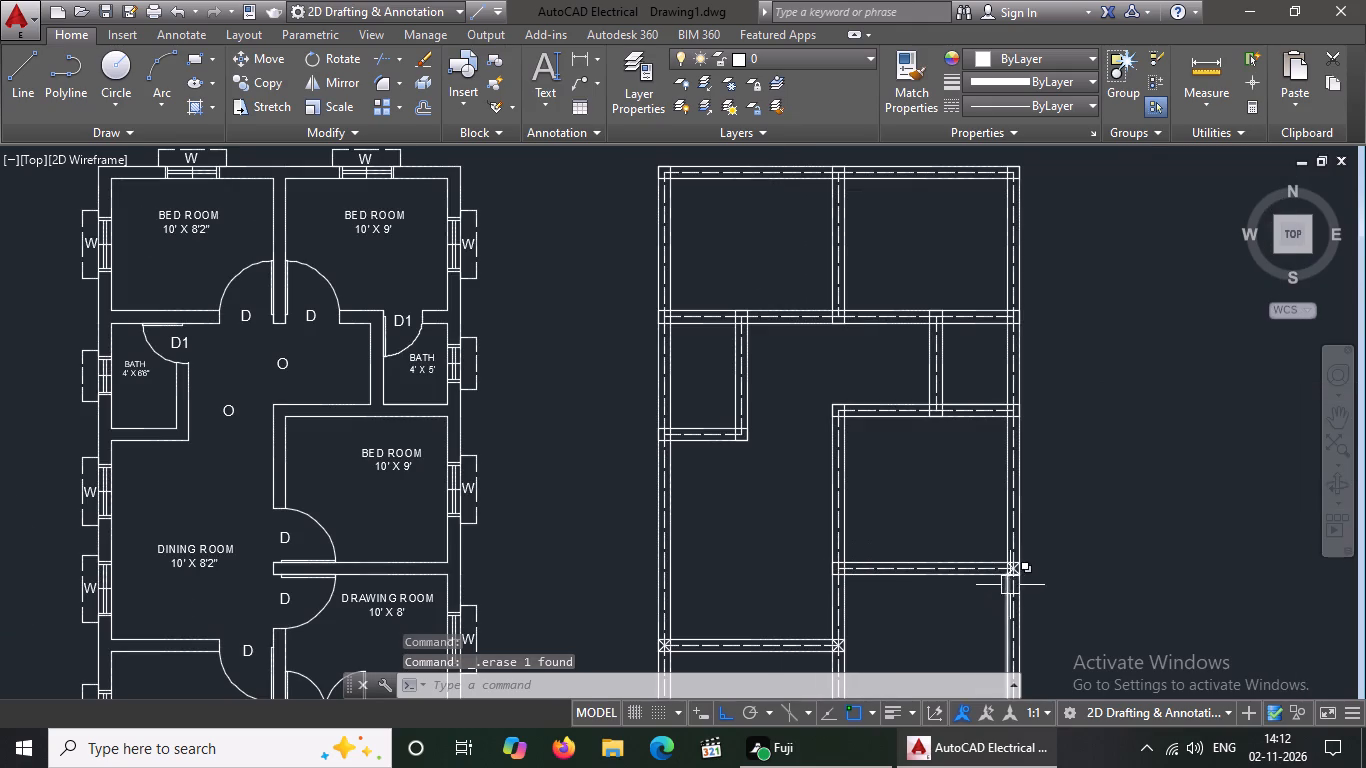
Erase both diagonals of the column square at the right end of the wall between the lower bedroom and drawing room.
scroll(1016, 576, up, 5)
click(1012, 555)
key(Delete)
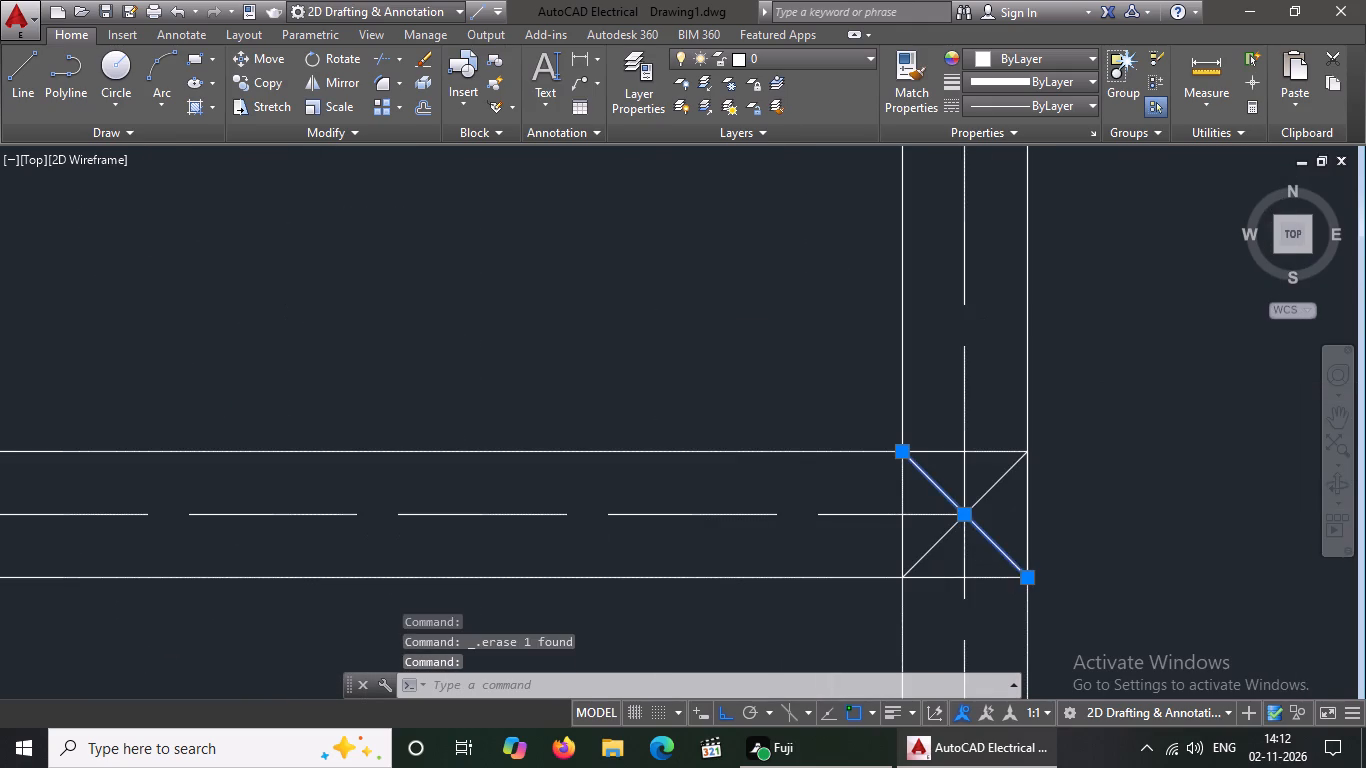
click(998, 489)
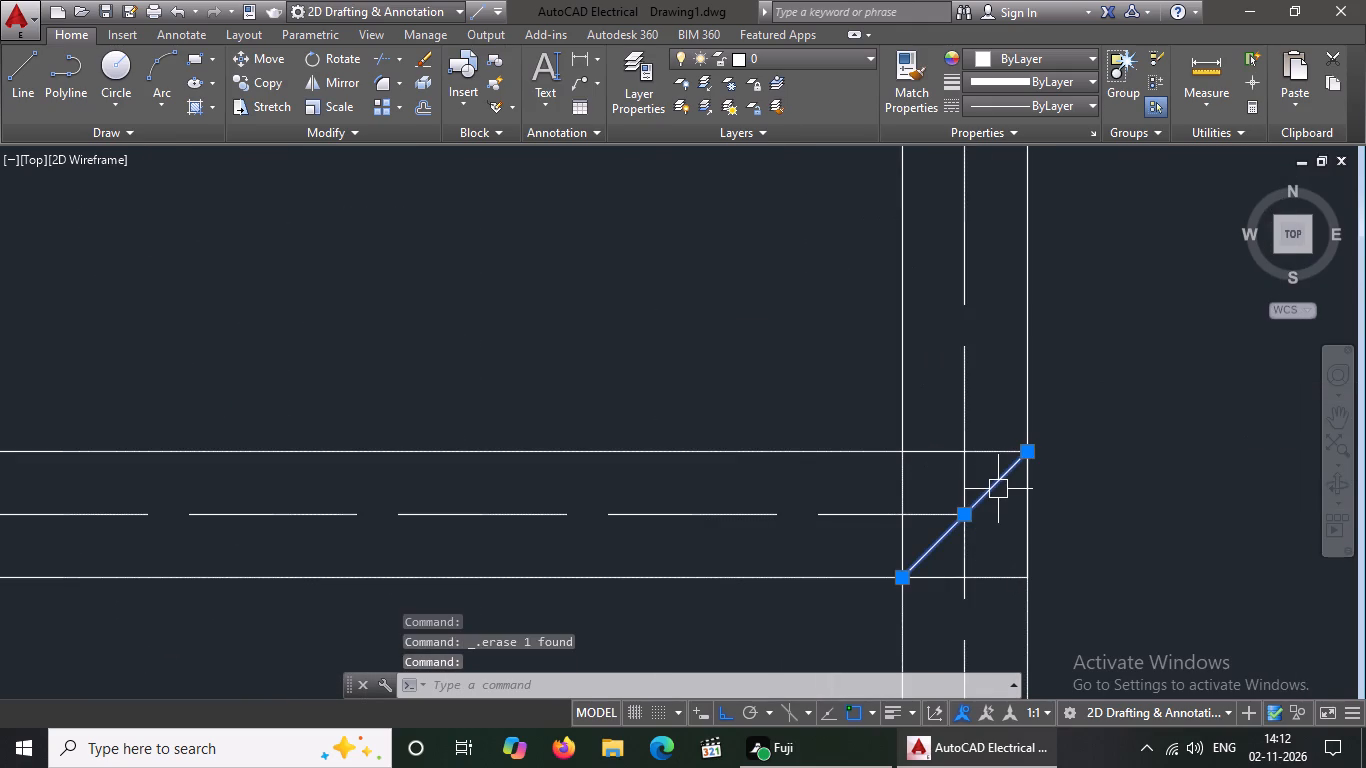
key(Delete)
Erase both diagonals of the column square at the left end of the wall between the dining room and kitchen.
scroll(998, 483, down, 5)
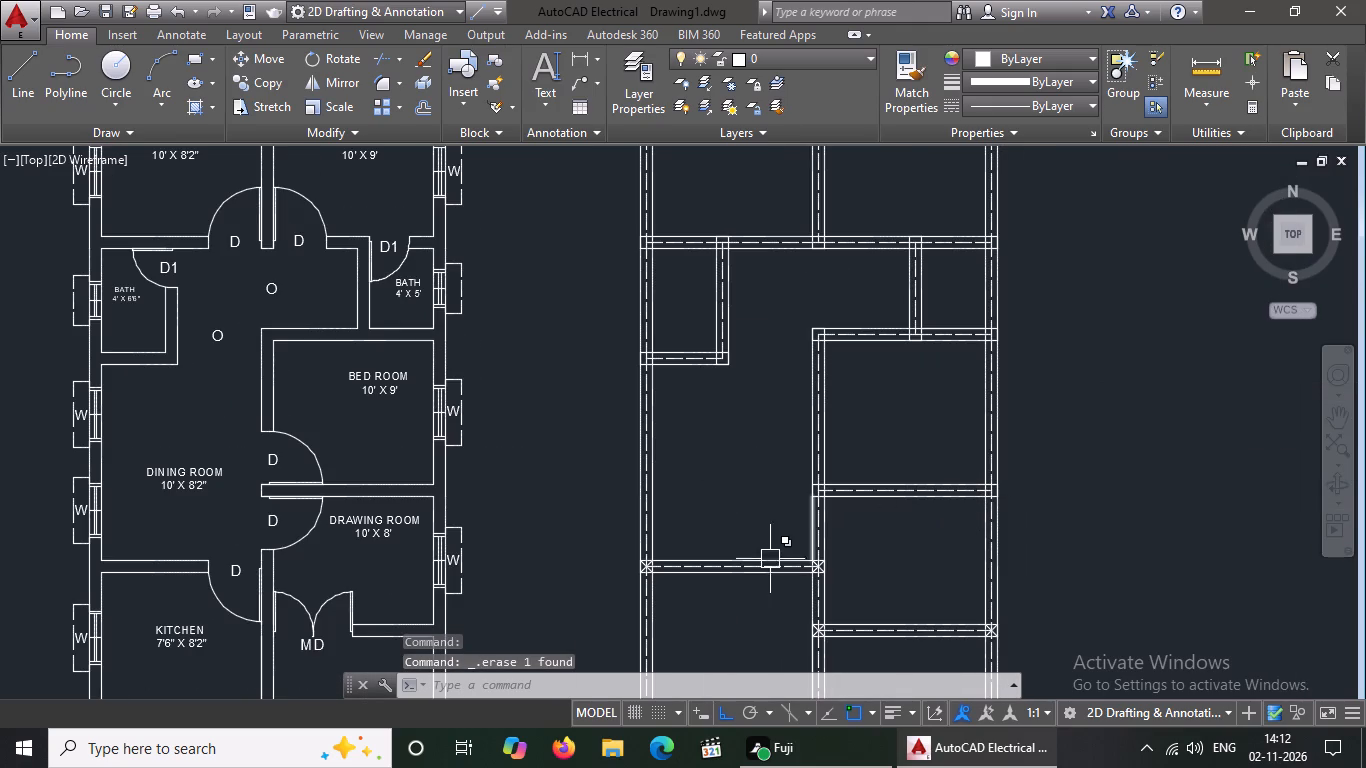
scroll(608, 563, up, 4)
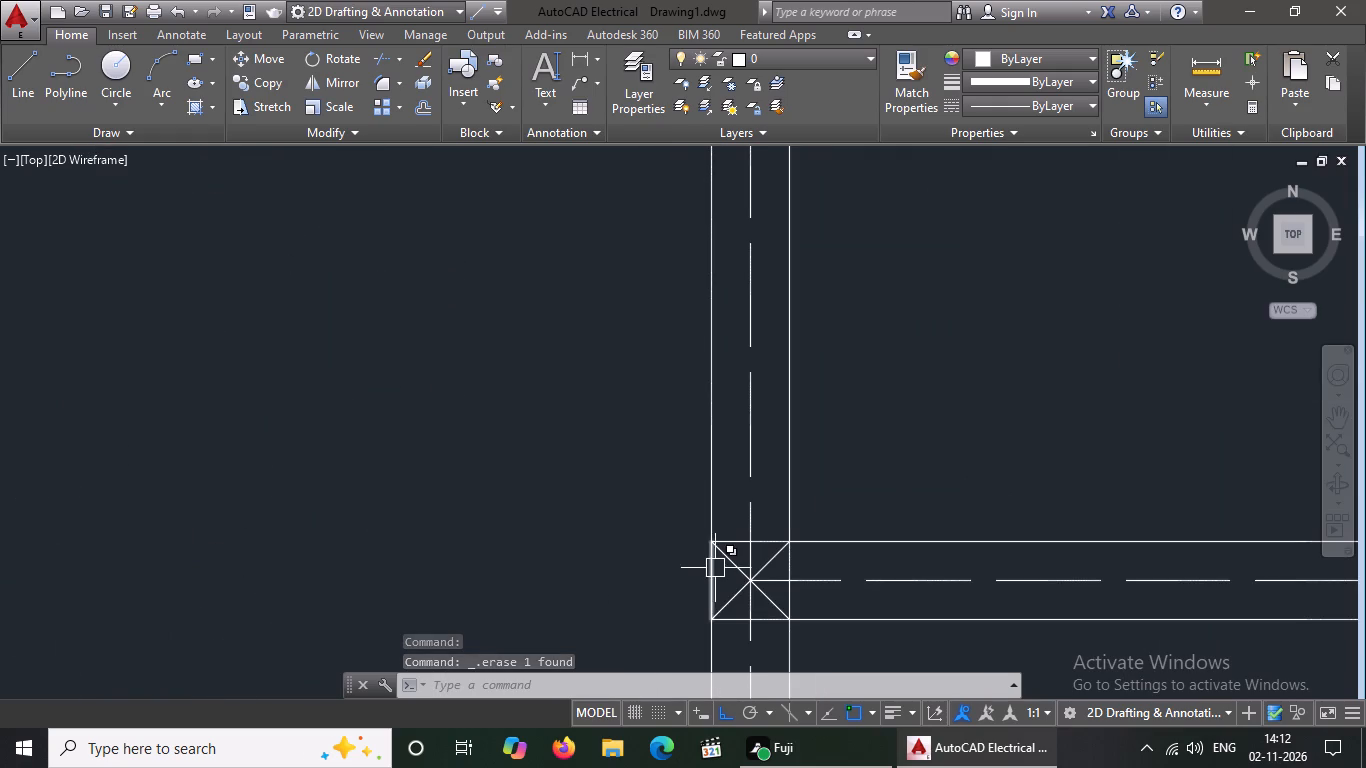
click(729, 564)
key(Delete)
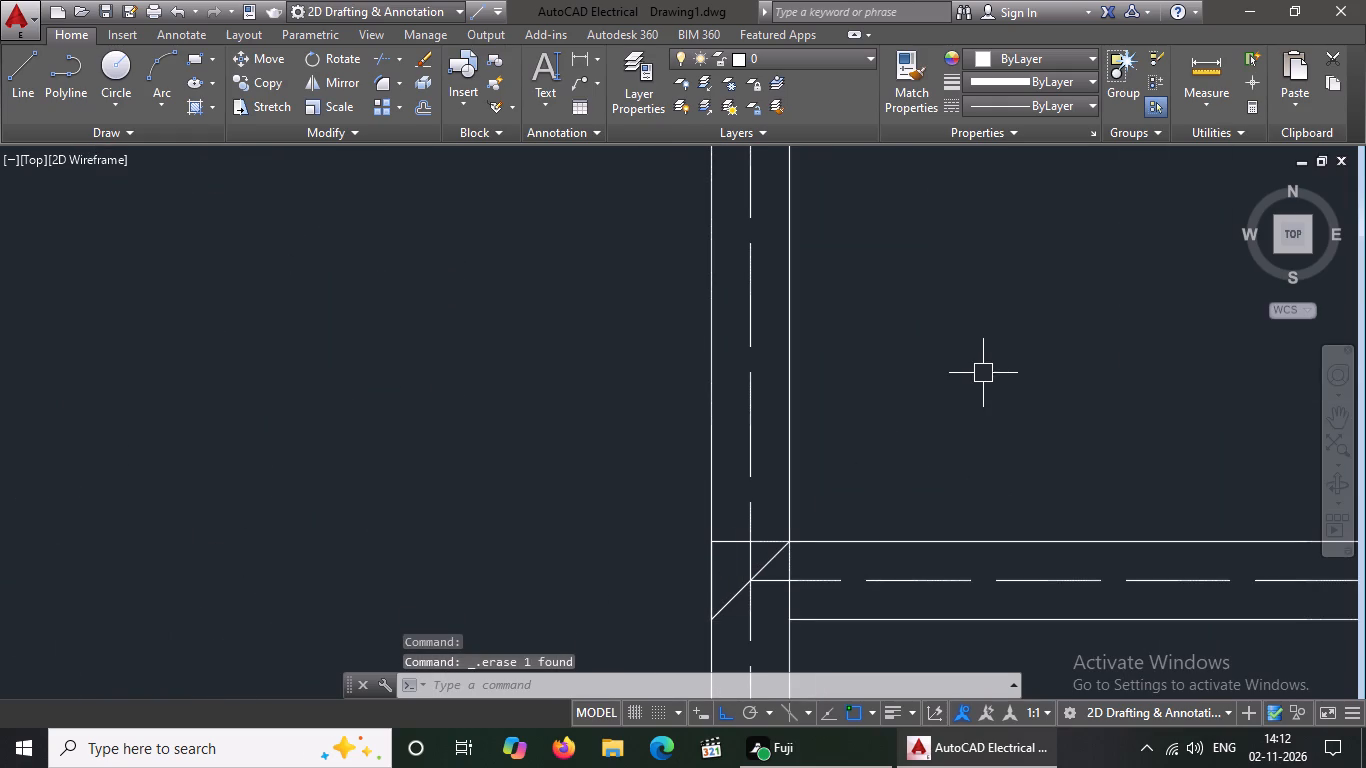
click(728, 599)
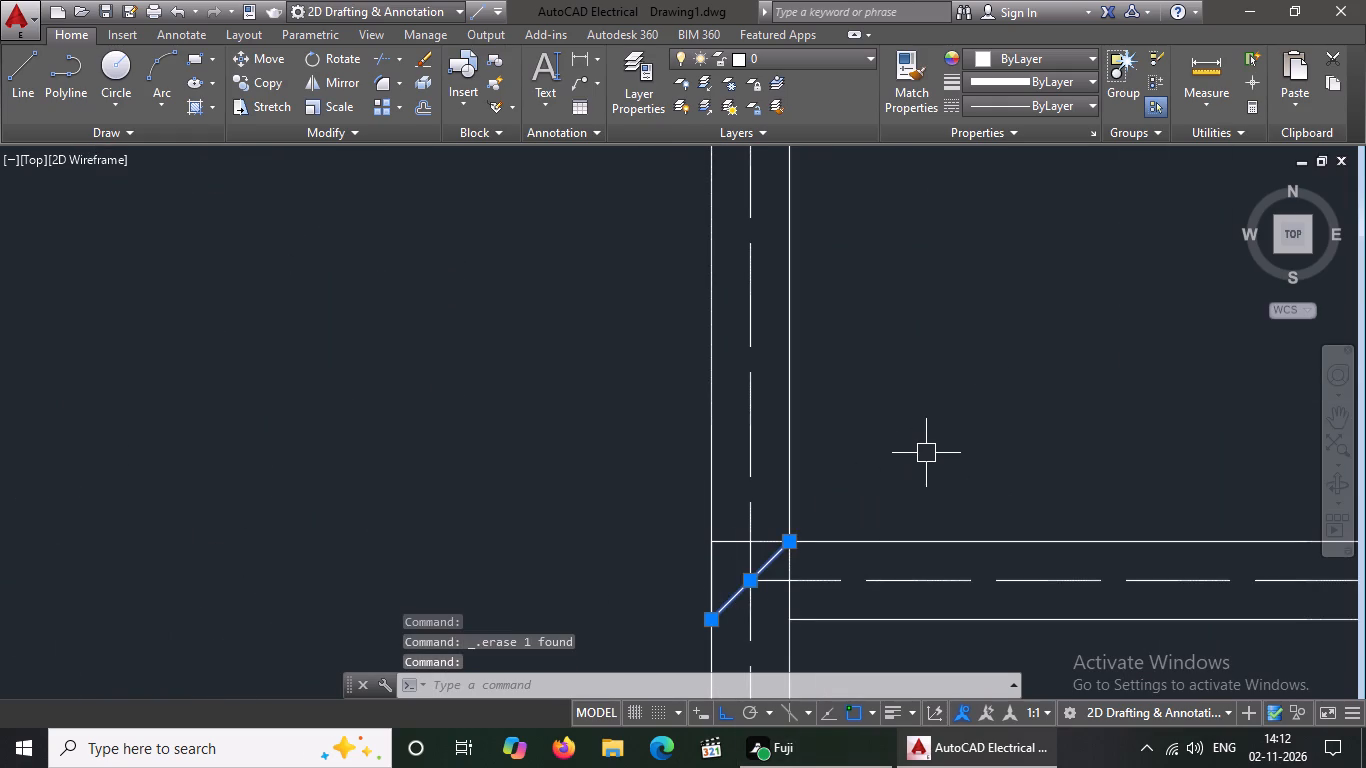
key(Delete)
Erase both diagonals of the column square at the right end of the wall between the dining room and kitchen.
scroll(824, 506, down, 3)
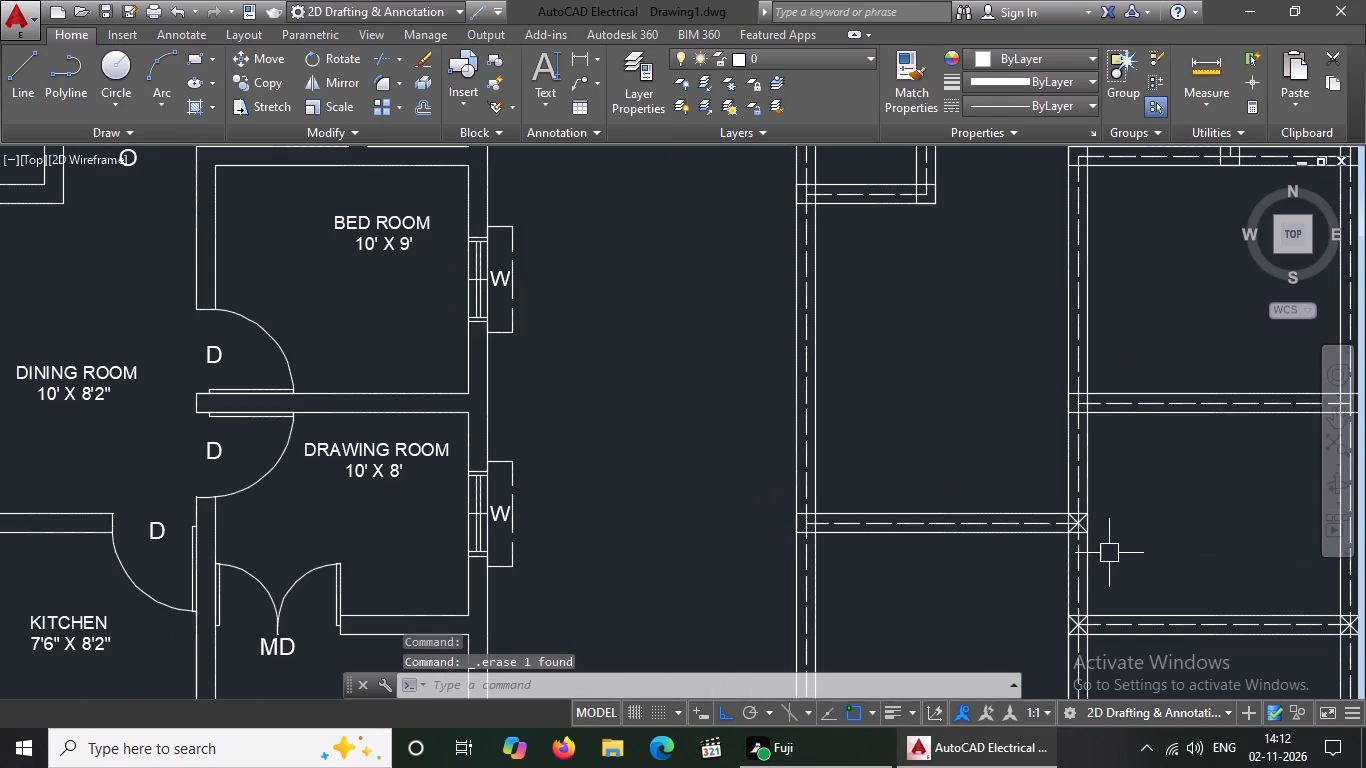
scroll(1114, 551, up, 3)
click(978, 461)
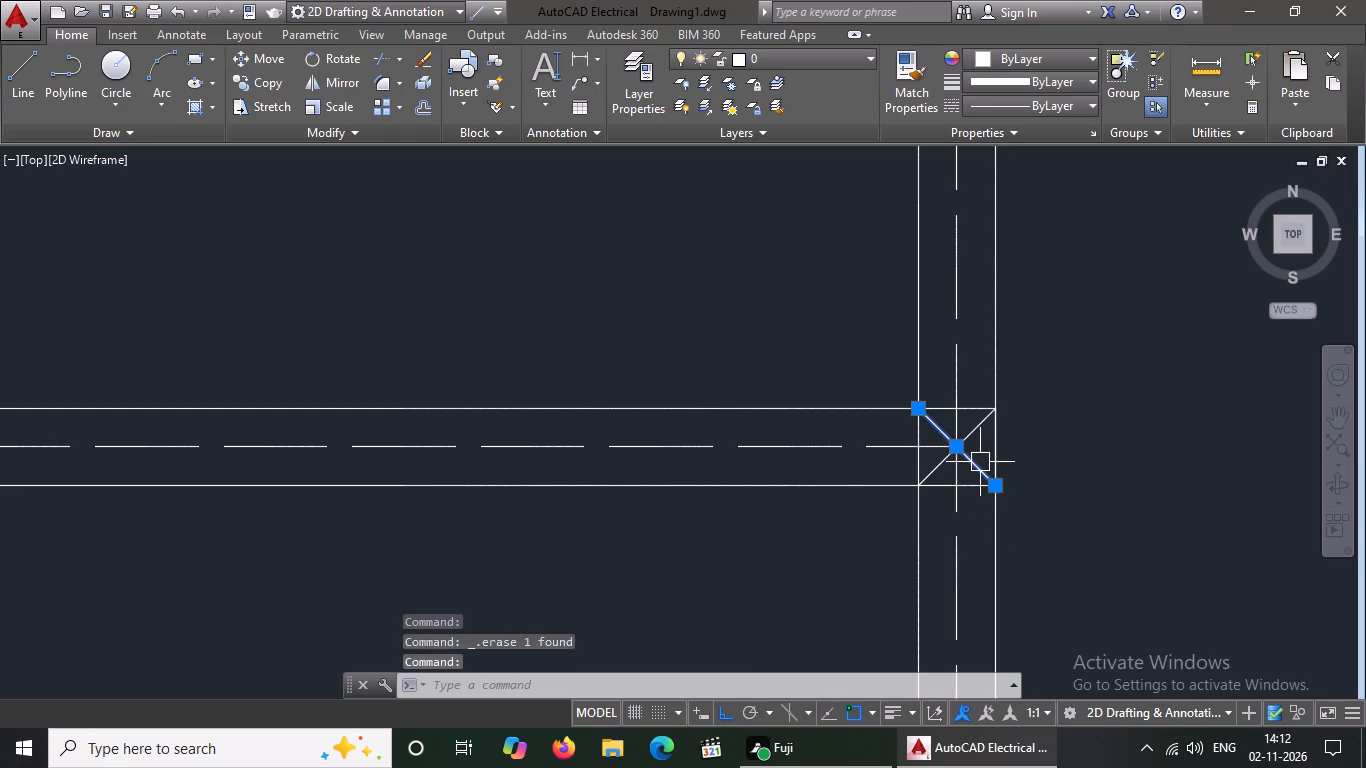
key(Delete)
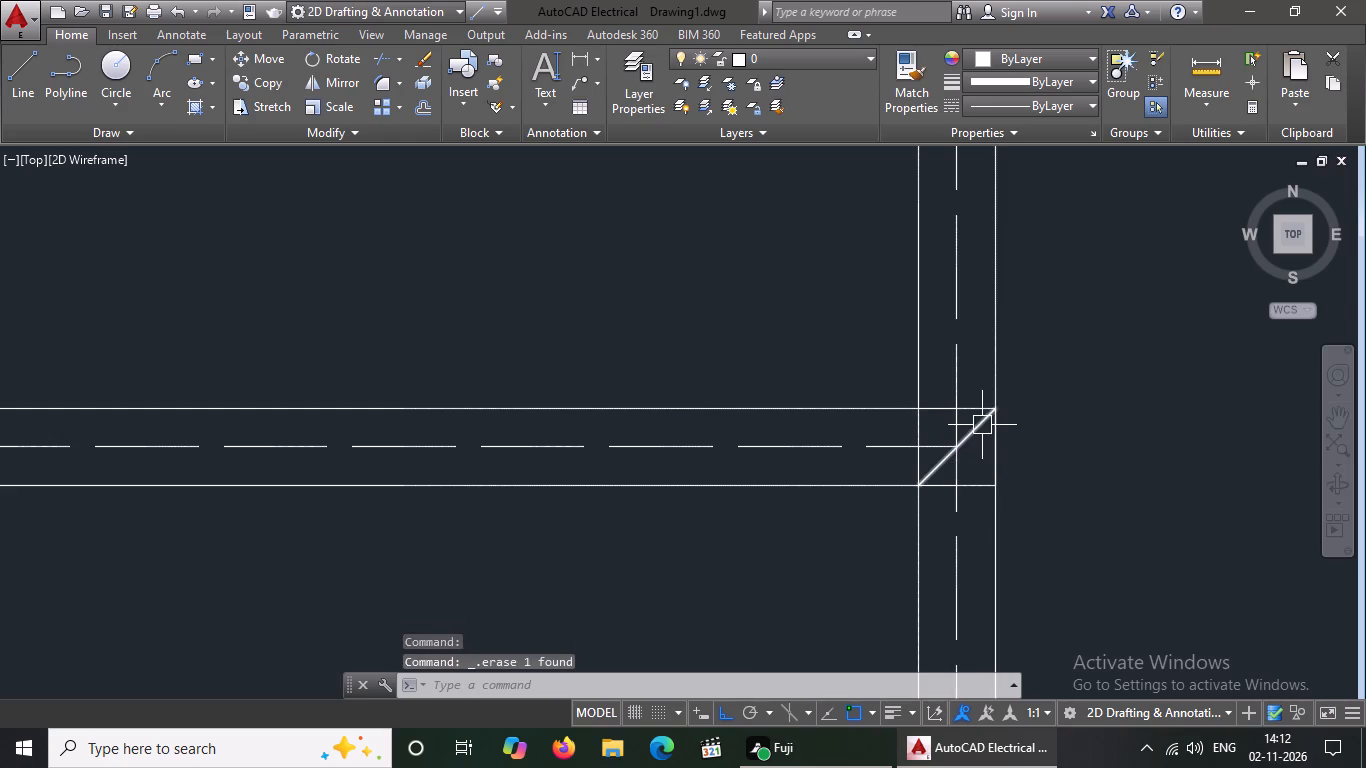
click(976, 425)
key(Delete)
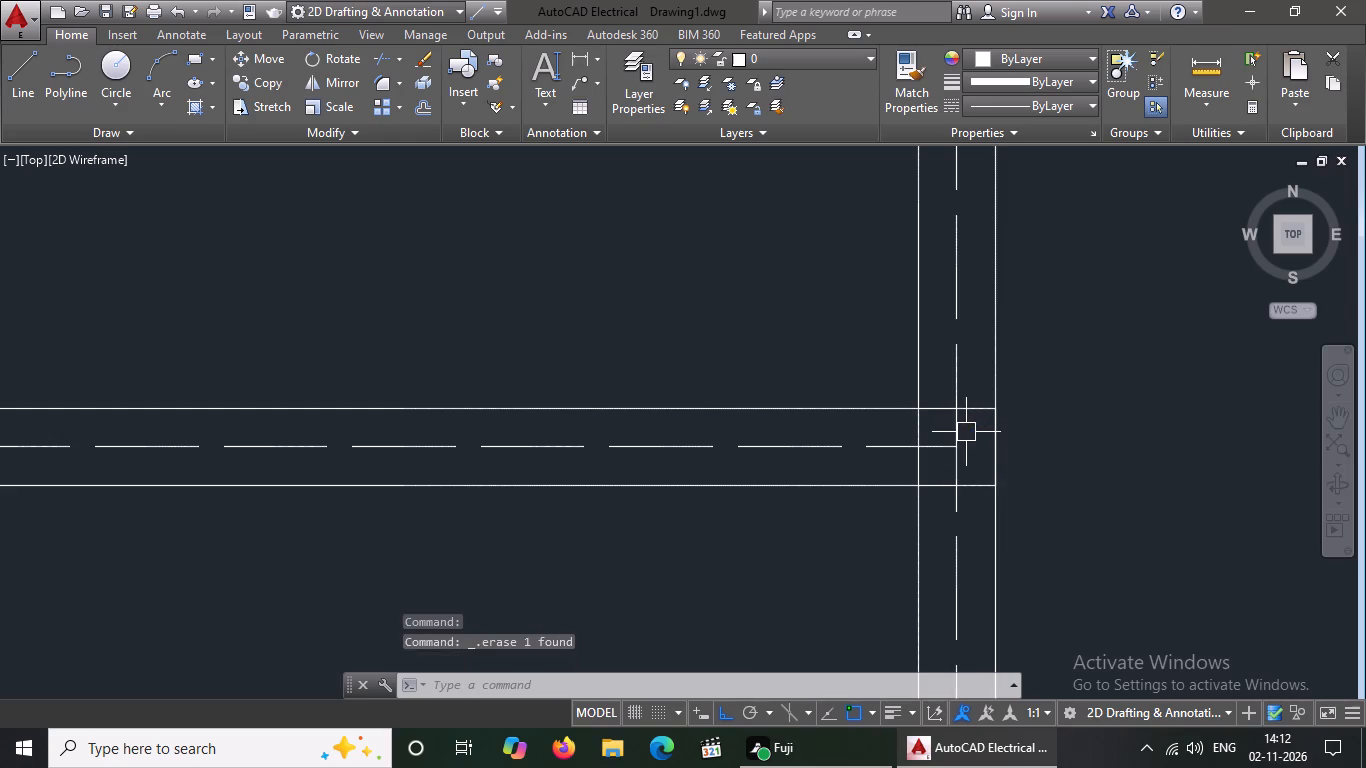
Erase both diagonals of the column square at the left end of the wall between the drawing room and parking.
scroll(909, 398, down, 3)
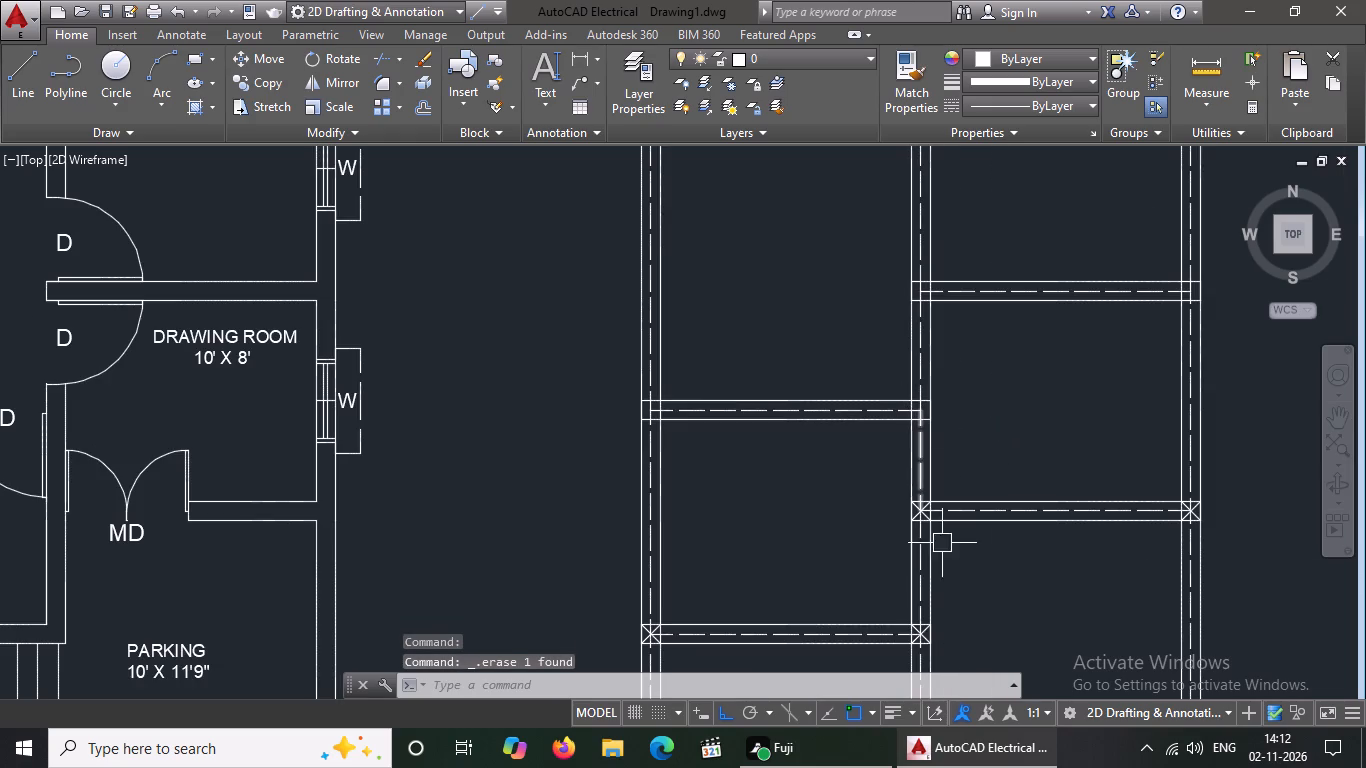
scroll(933, 523, up, 3)
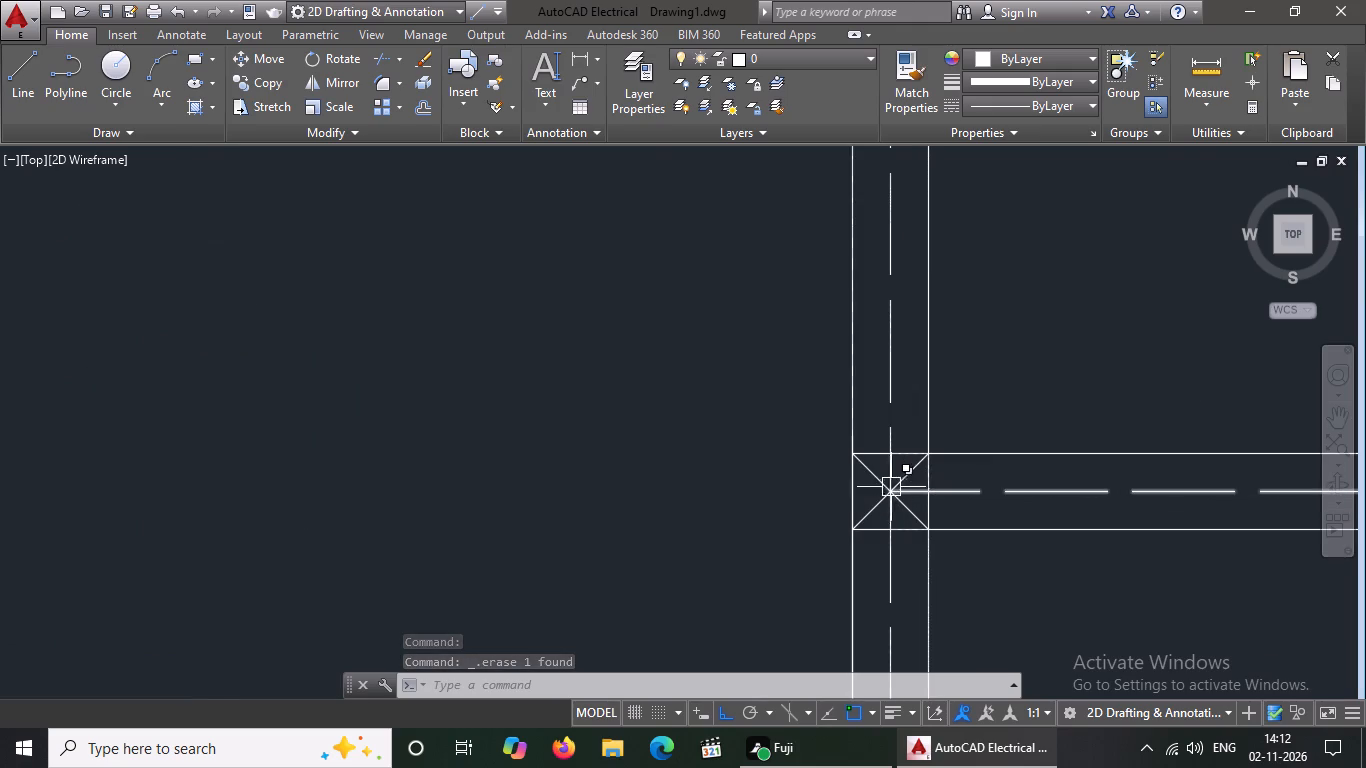
click(875, 475)
key(Delete)
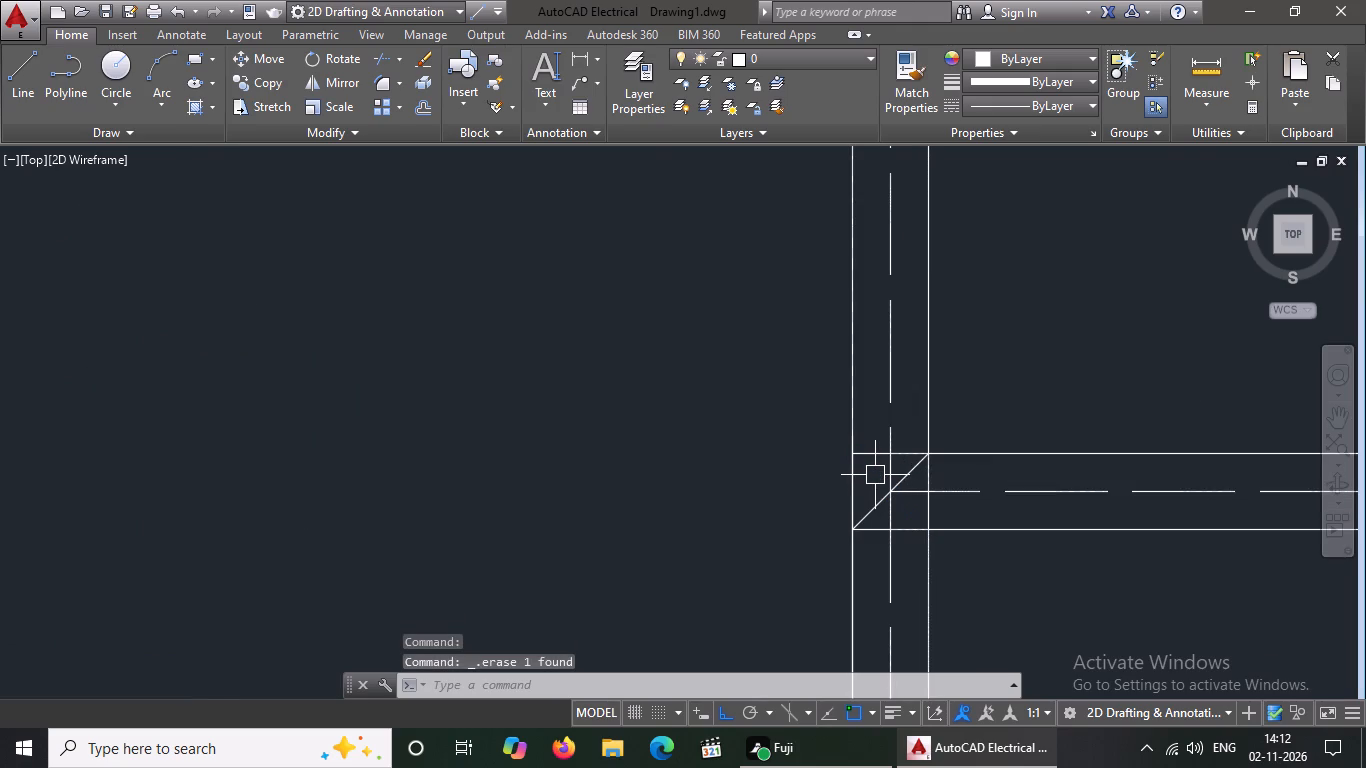
click(872, 497)
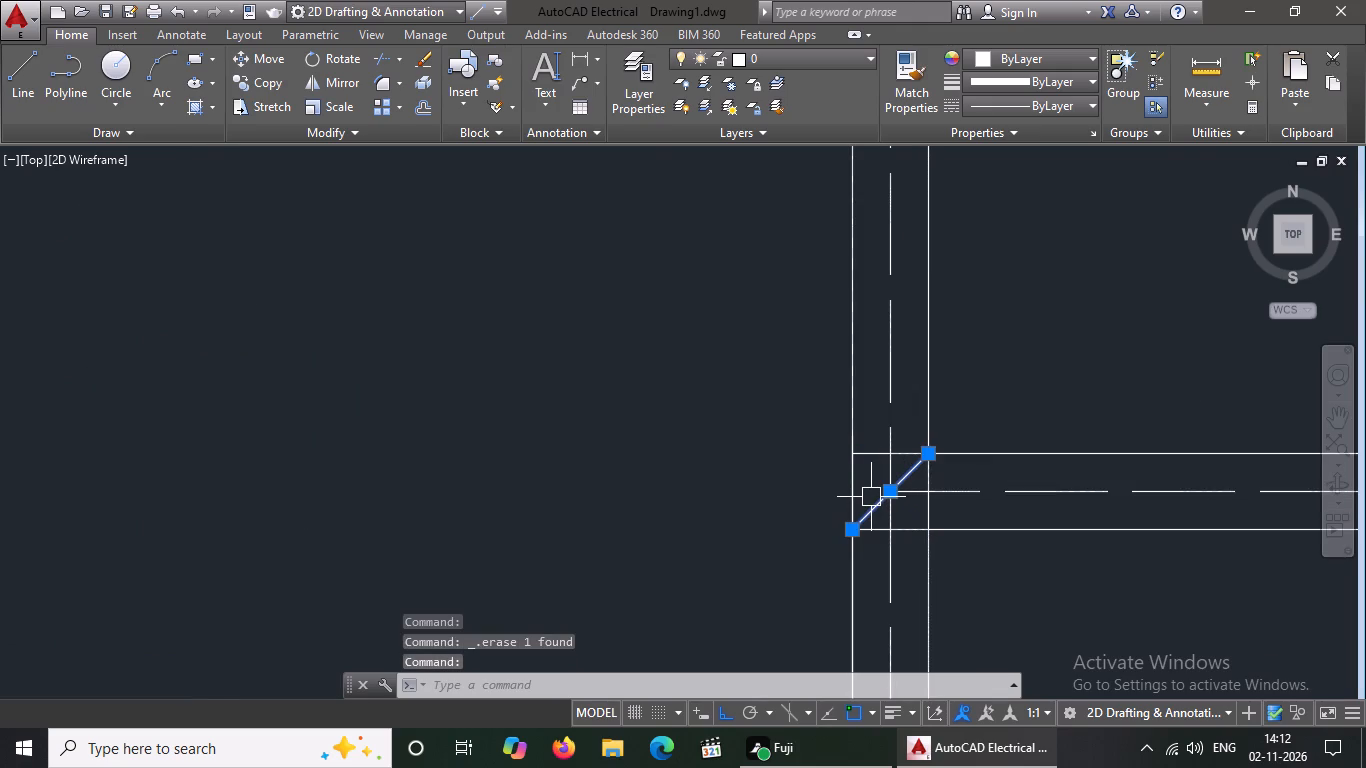
key(Delete)
Erase both diagonals of the column square at the right end of the wall between the drawing room and parking.
scroll(895, 456, down, 3)
scroll(1241, 476, up, 3)
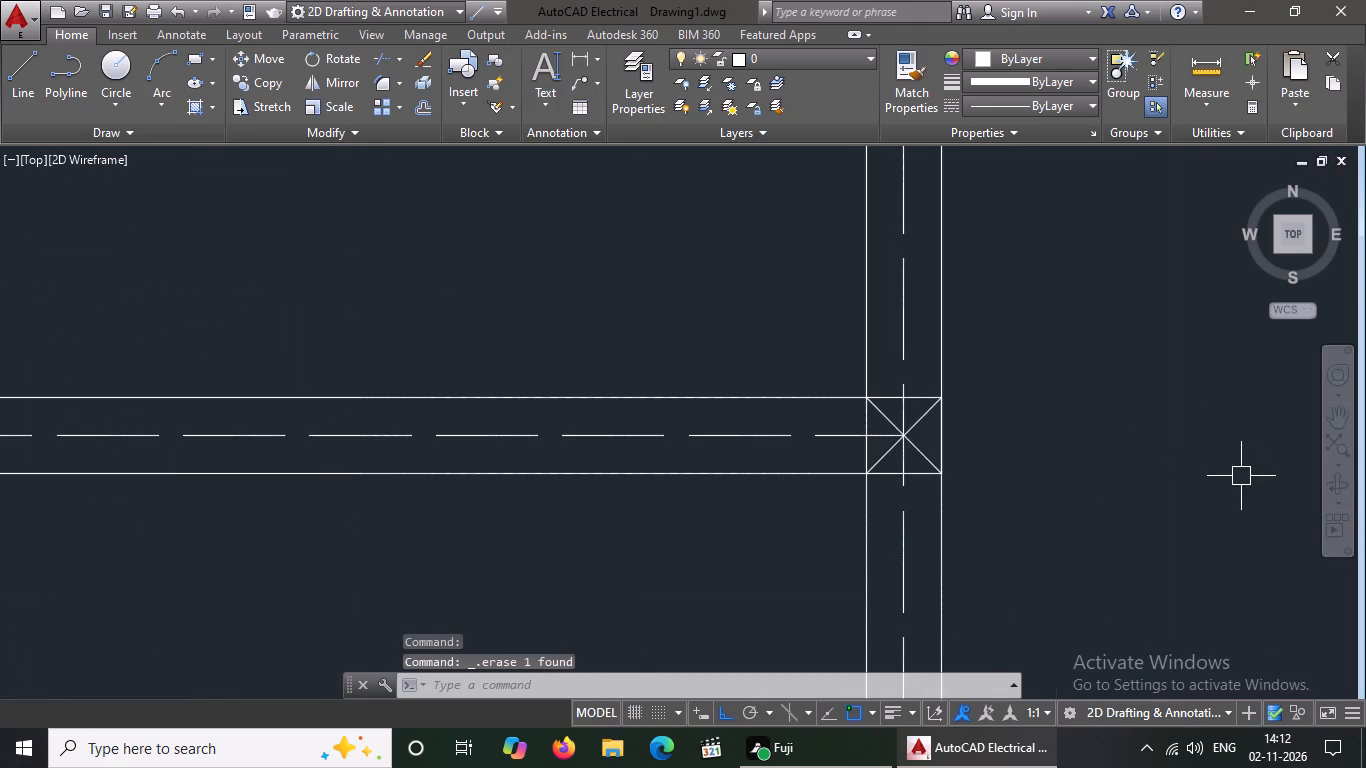
click(923, 462)
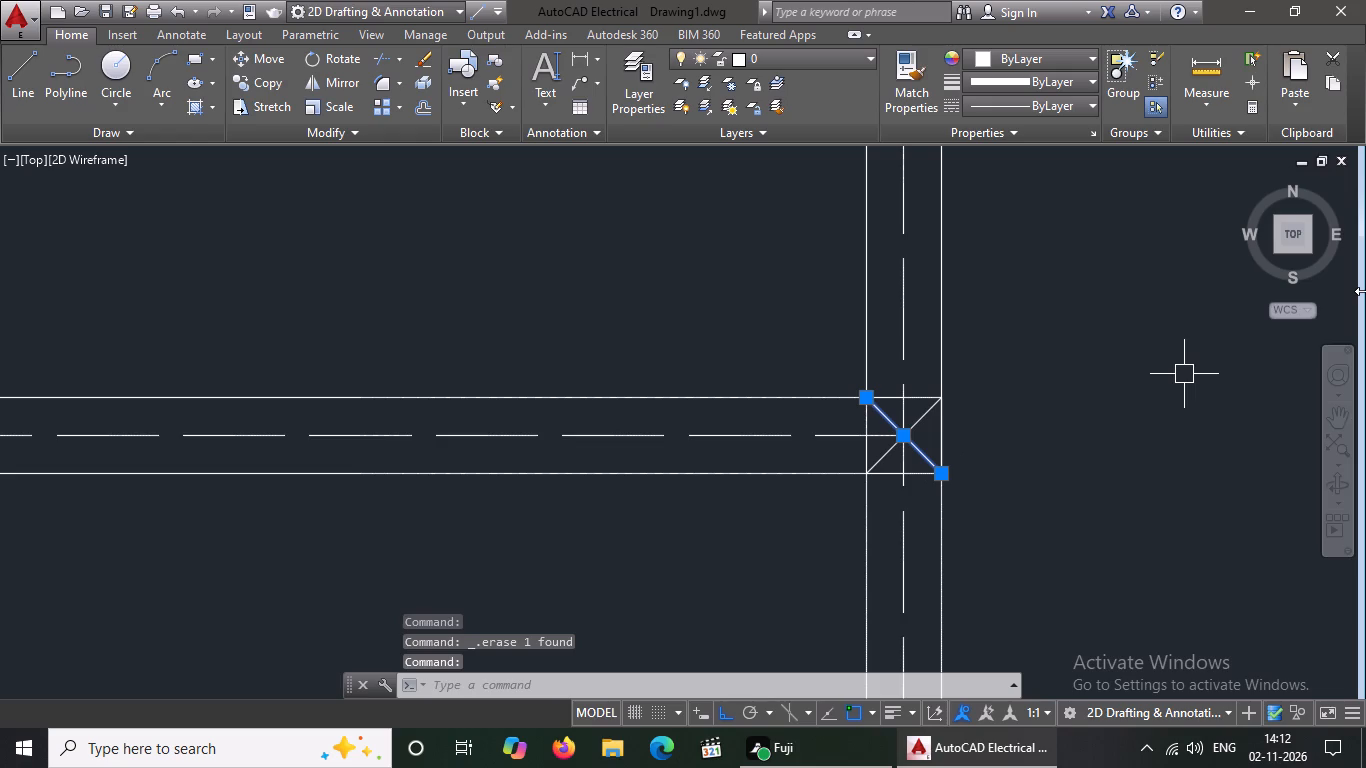
key(Delete)
click(921, 408)
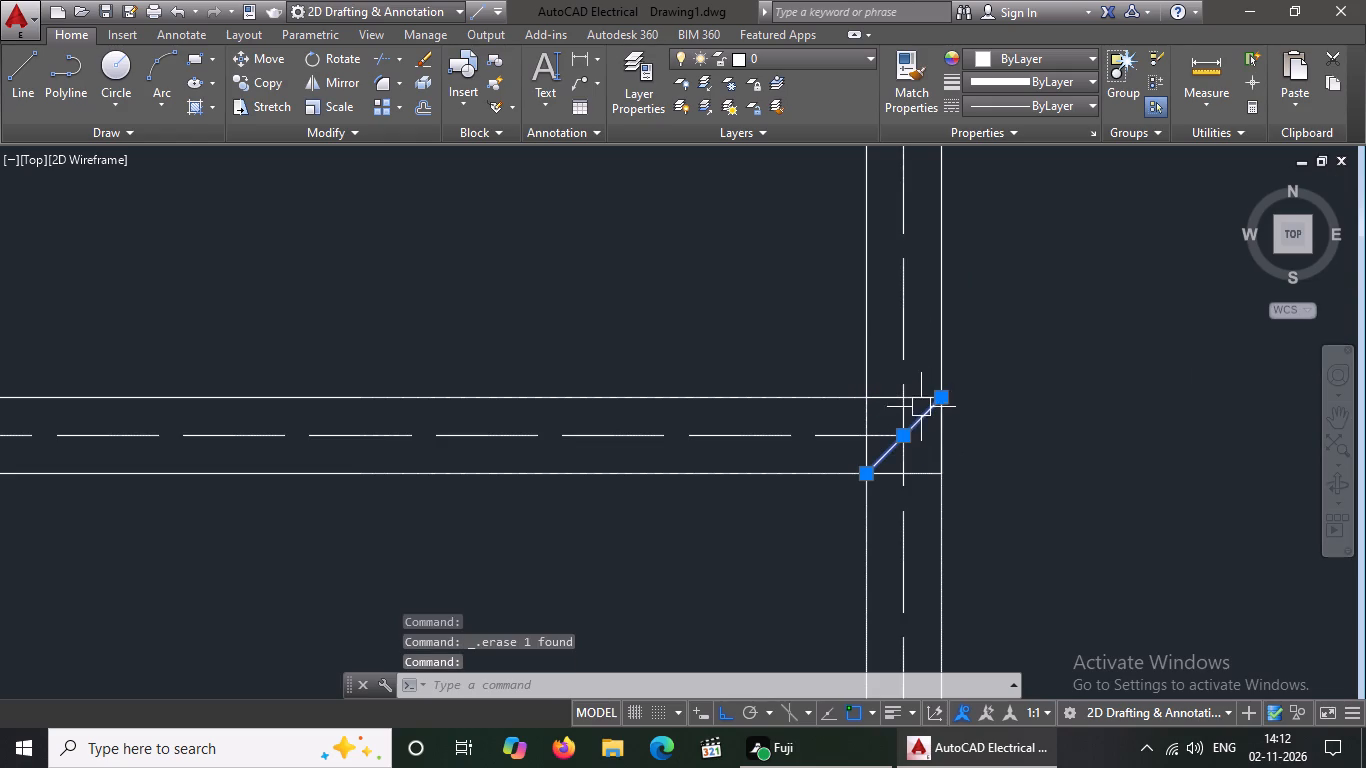
key(Delete)
key(Delete)
Erase both diagonals of the column square at the left end of the wall between the kitchen and staircase.
scroll(1027, 401, down, 4)
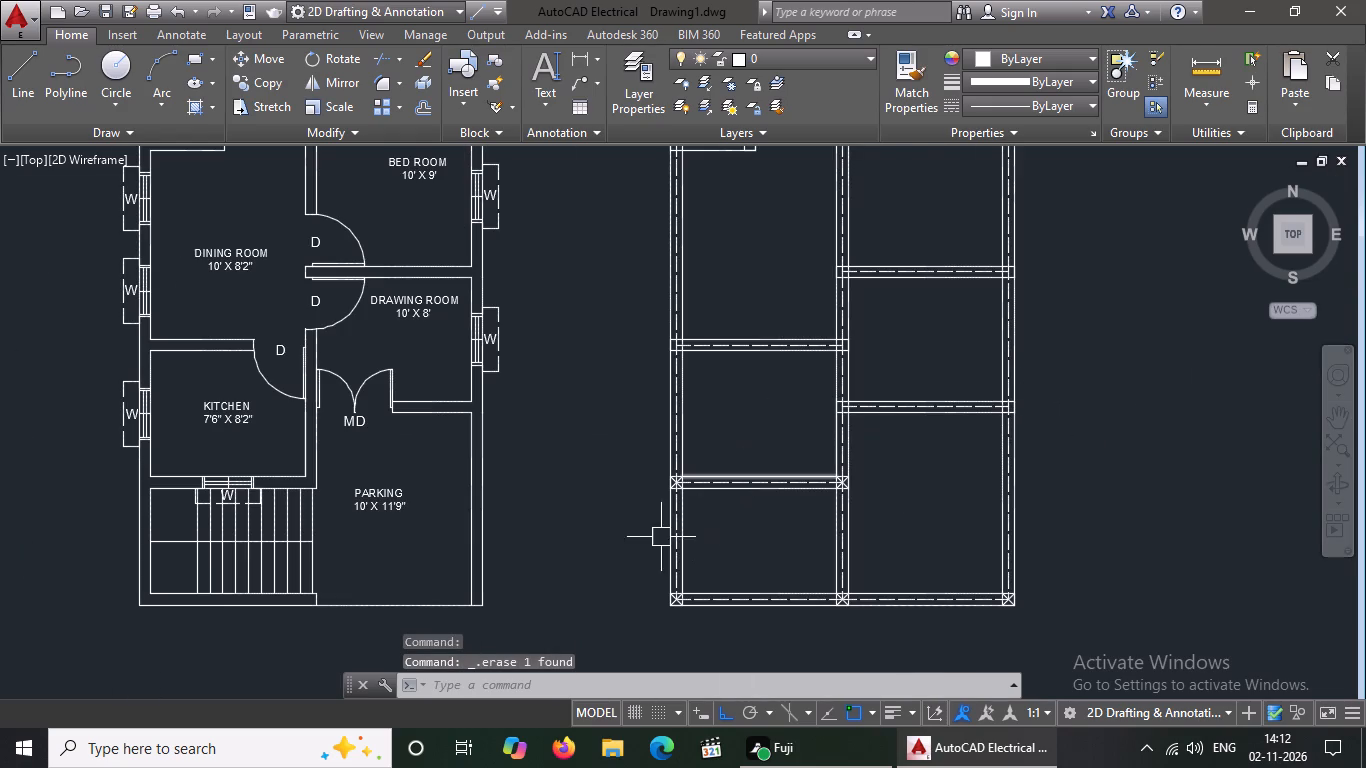
scroll(678, 483, up, 5)
click(621, 483)
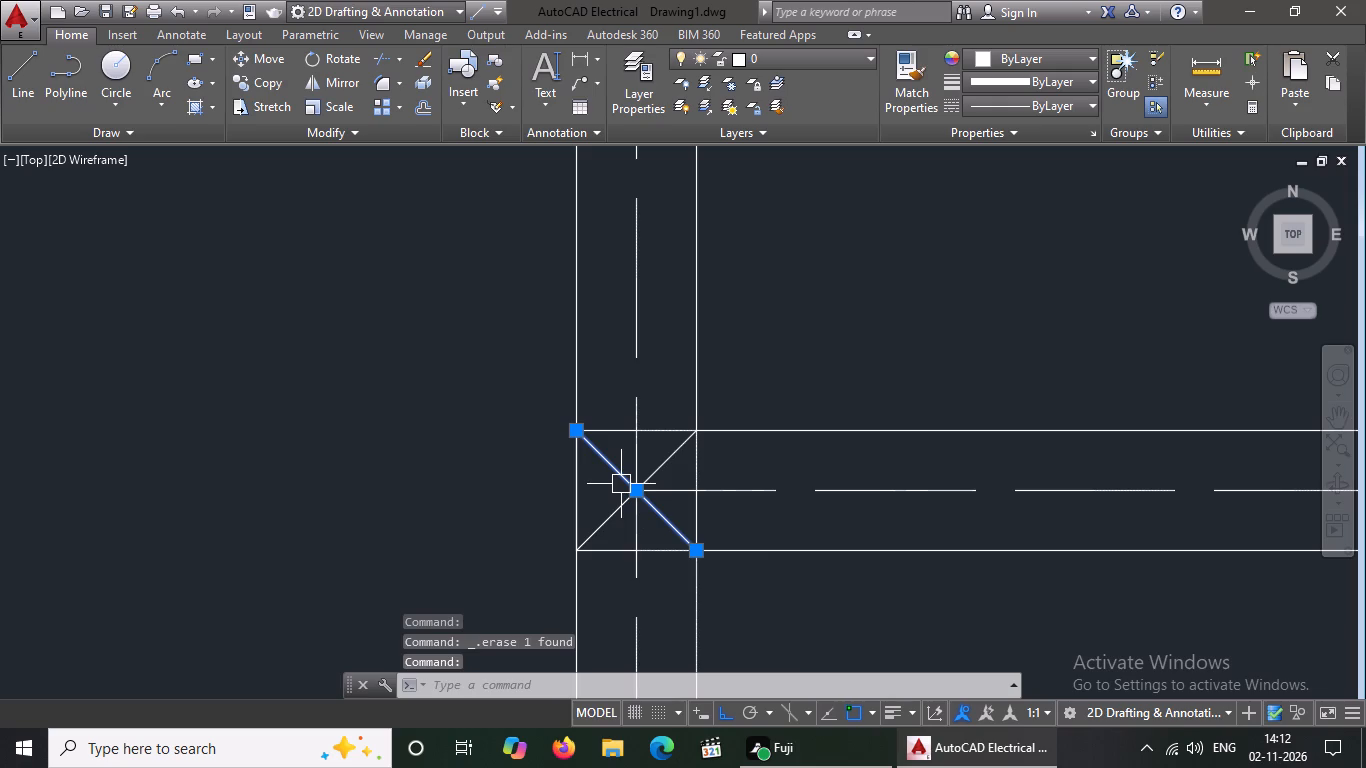
key(Delete)
click(614, 512)
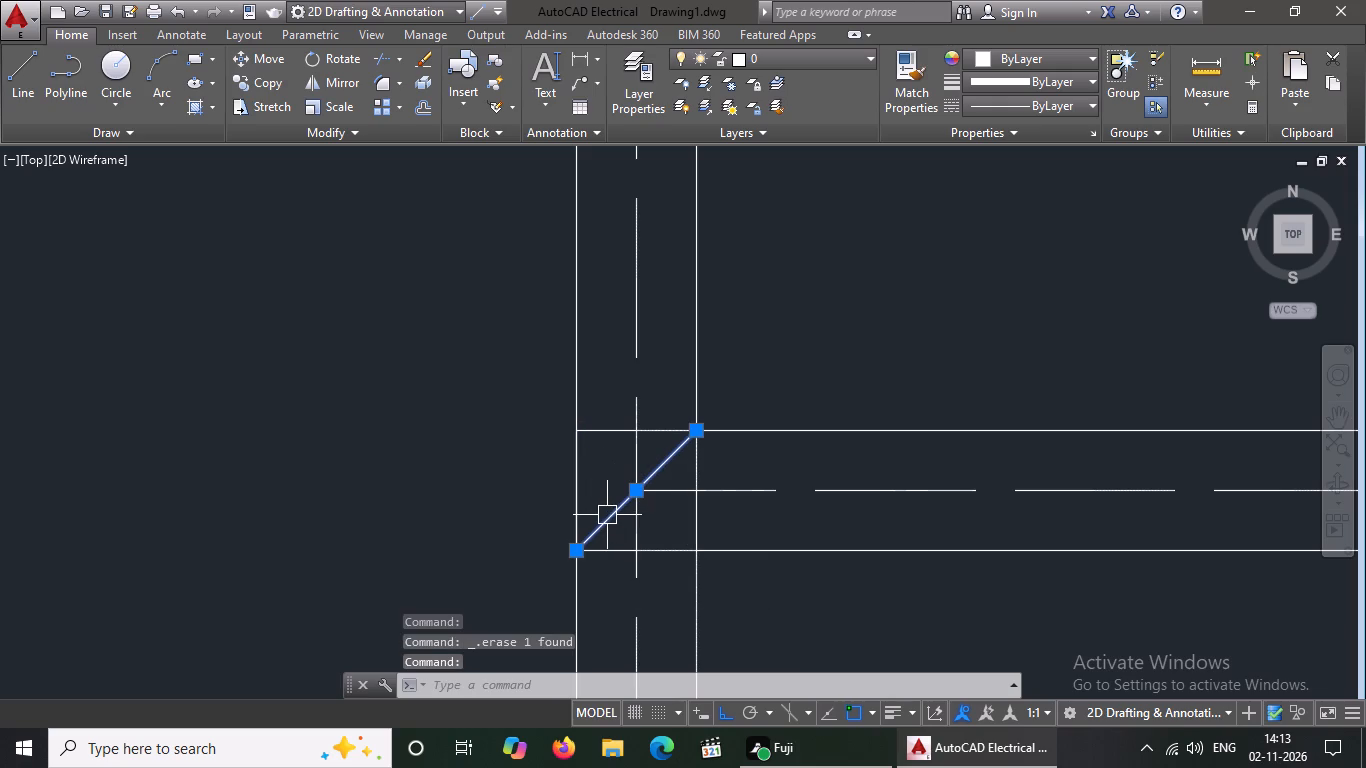
key(Delete)
Erase both diagonals of the column square at the right end of the wall between the kitchen and staircase.
scroll(608, 509, down, 3)
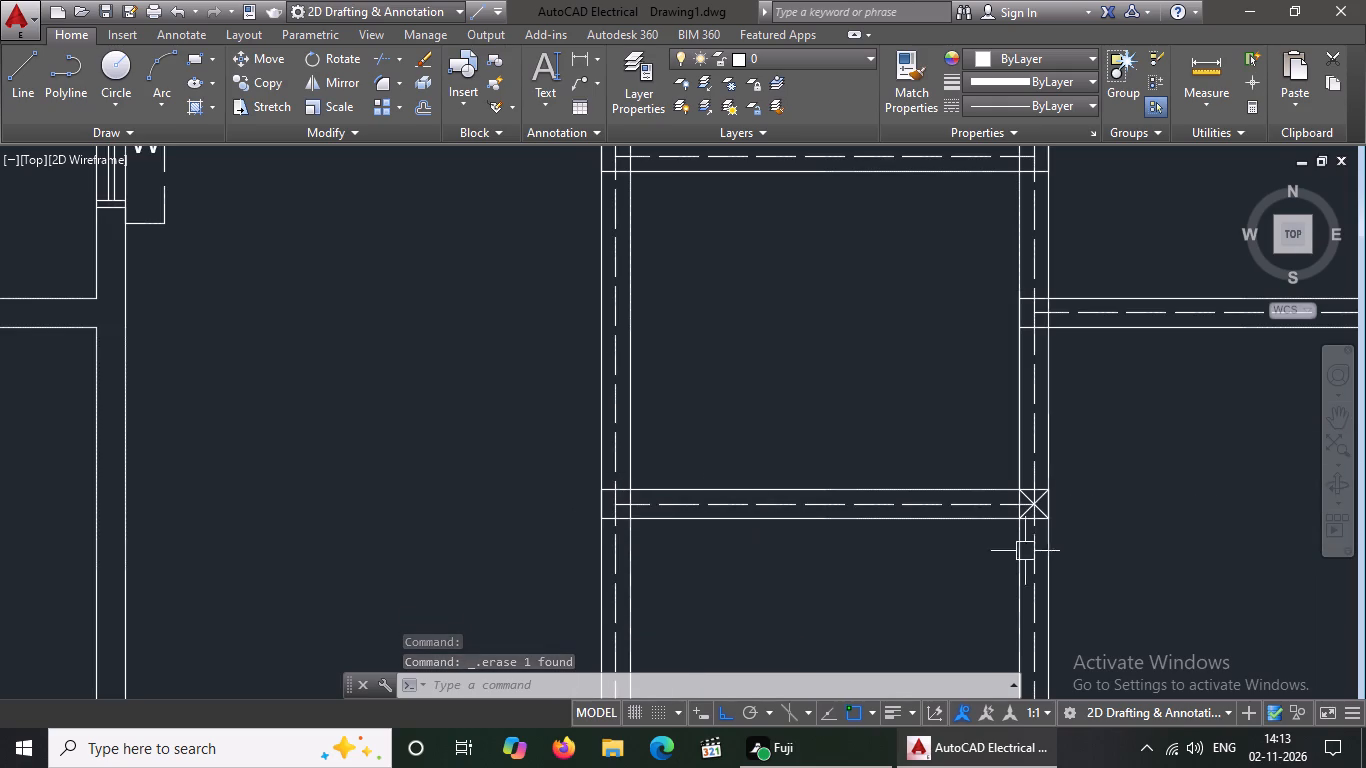
scroll(1064, 522, up, 3)
scroll(965, 519, up, 1)
click(977, 448)
click(943, 463)
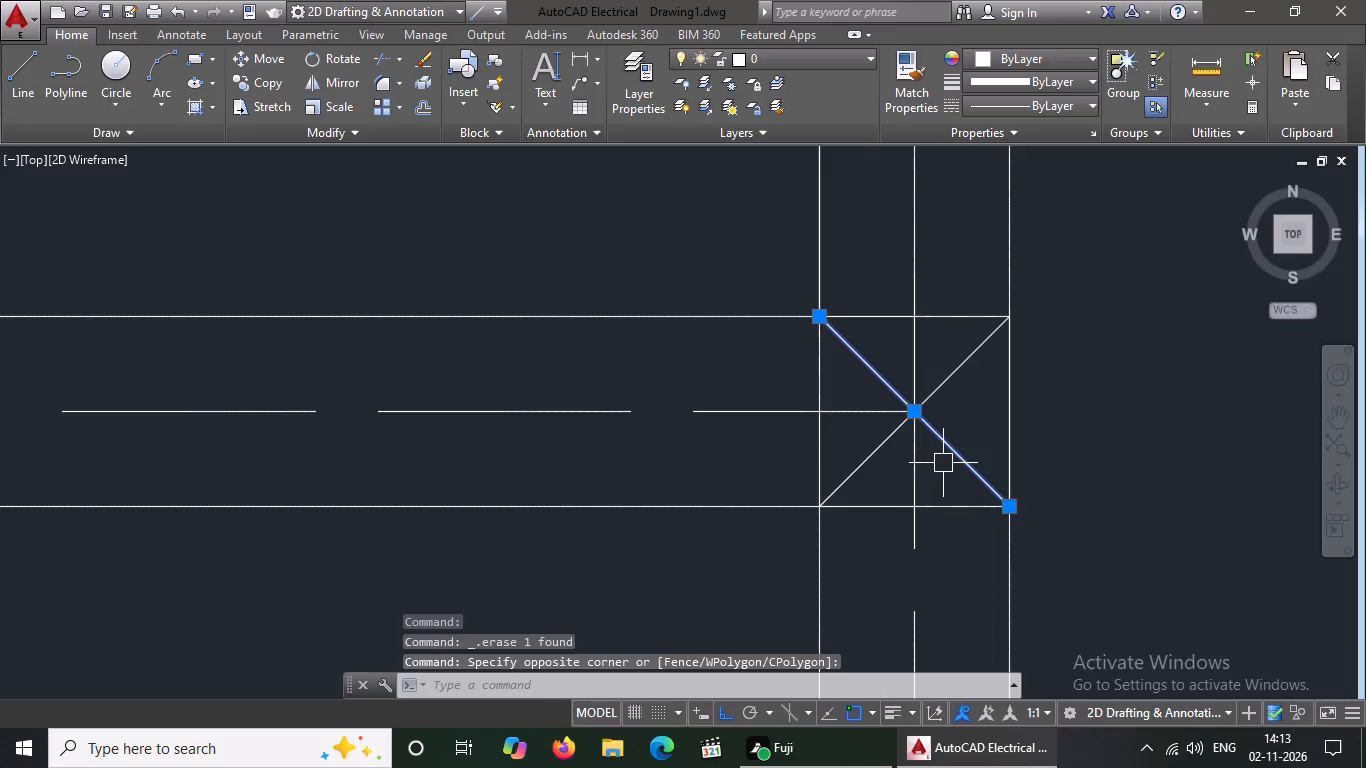
key(Delete)
click(956, 387)
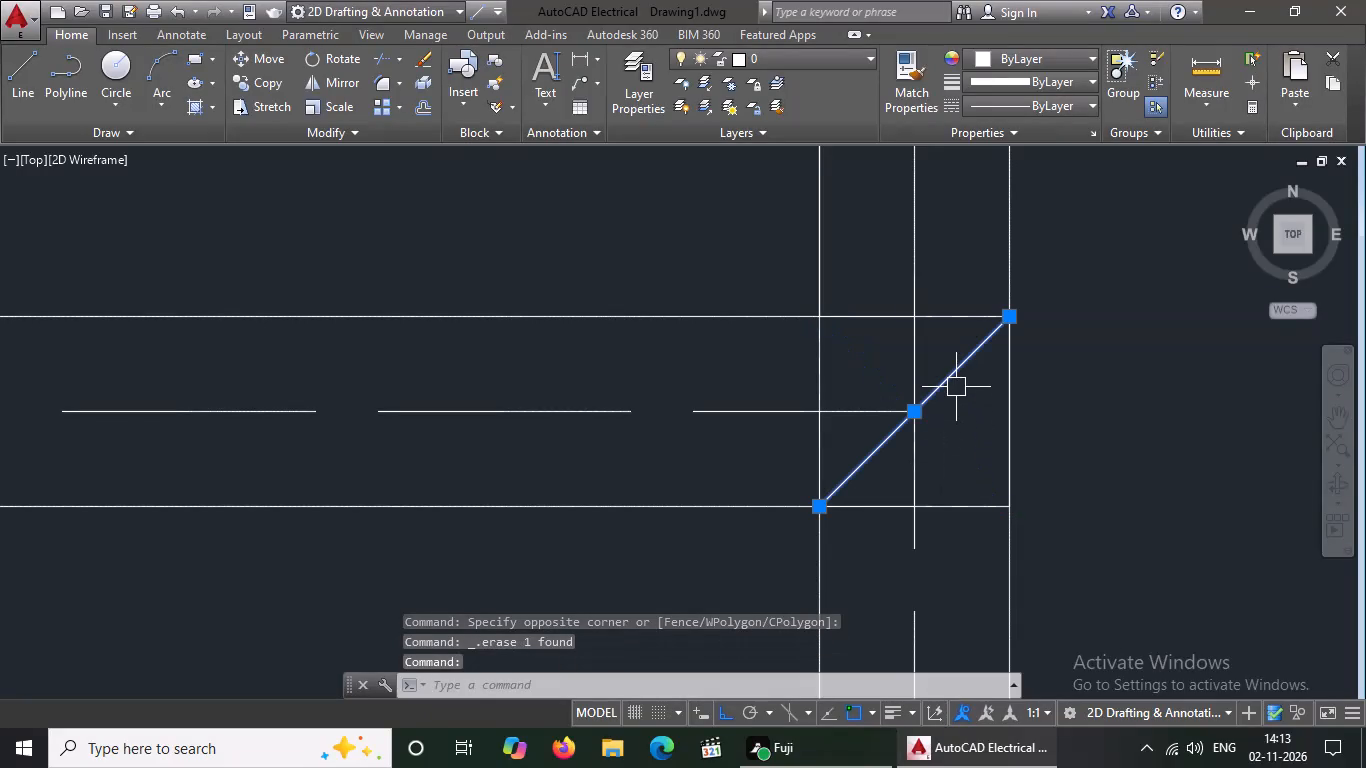
key(Delete)
Erase both diagonals of the column square at the lower-left outer corner of the plan copy.
scroll(954, 387, down, 6)
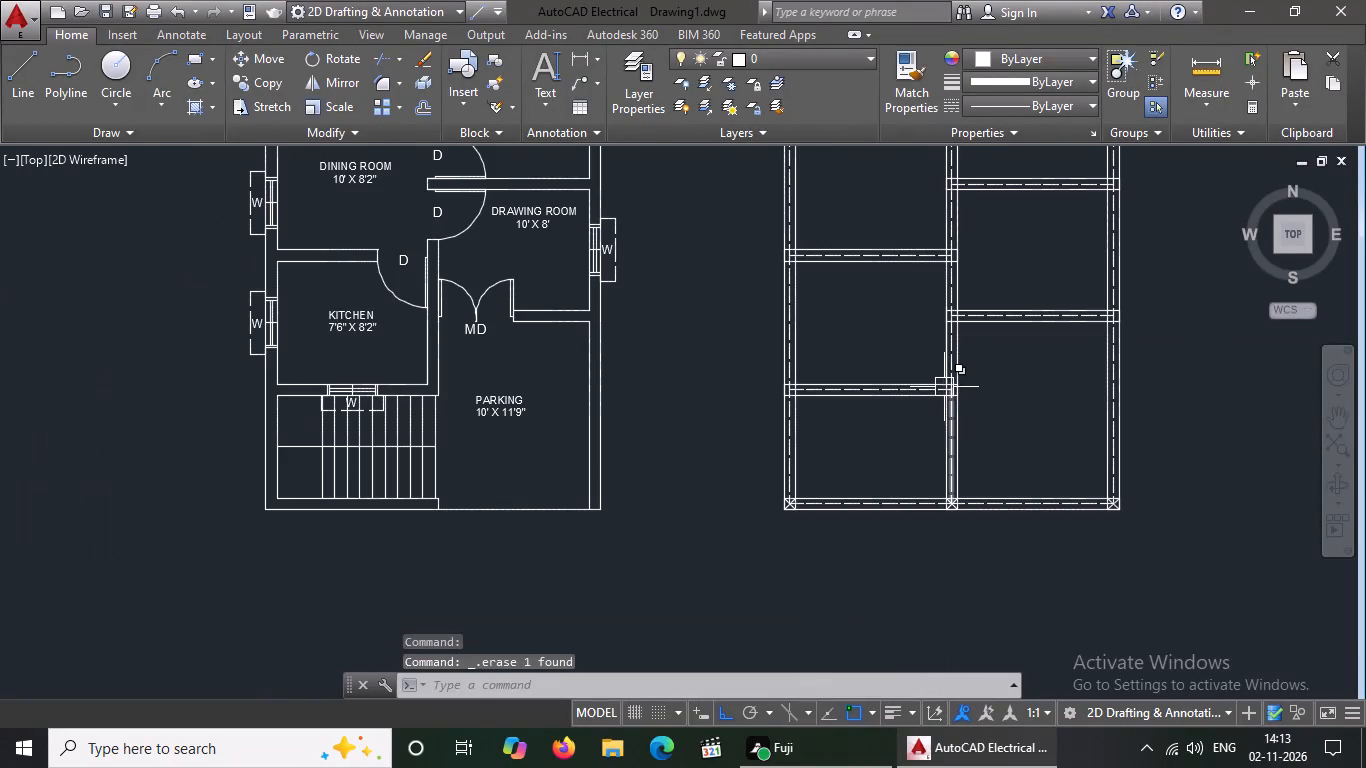
scroll(798, 534, up, 4)
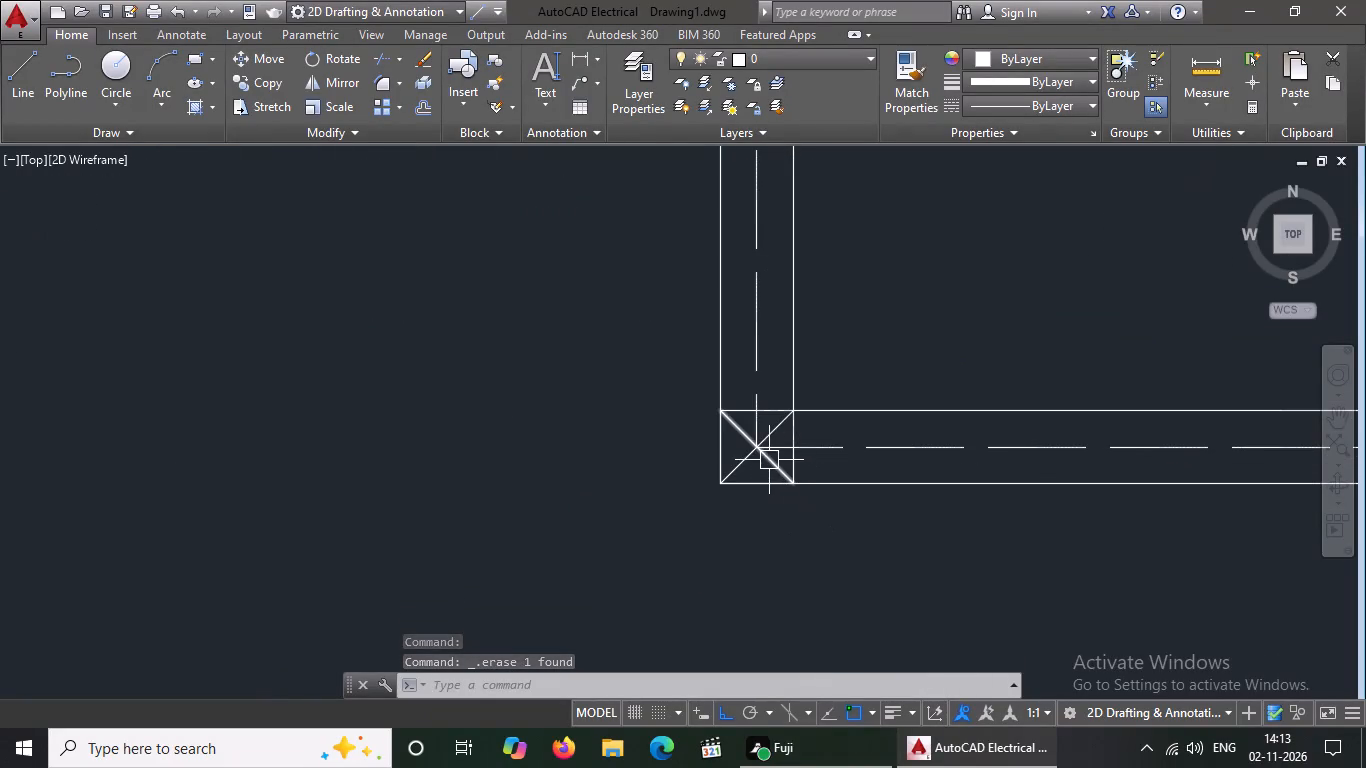
click(769, 460)
key(Delete)
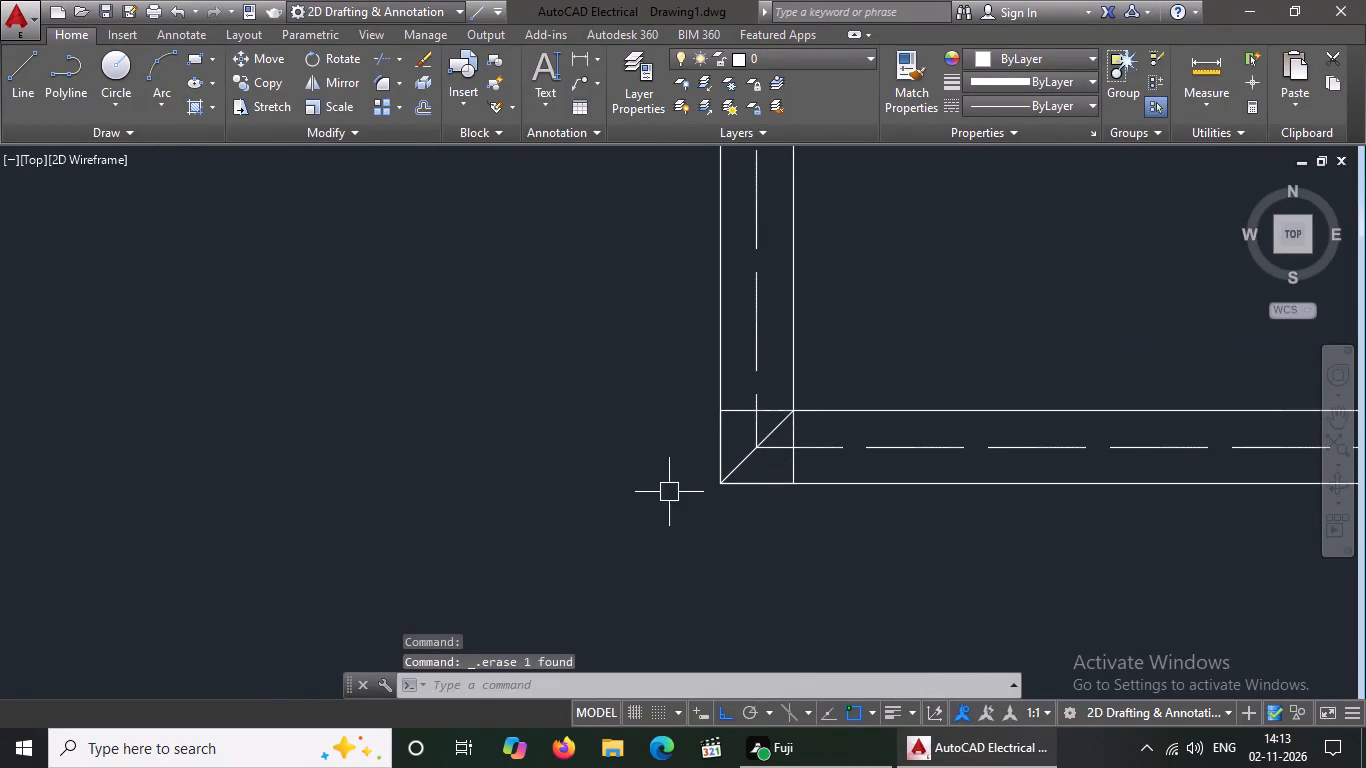
click(741, 459)
key(Delete)
Erase both diagonals of the column square on the bottom wall where the staircase and parking areas meet.
scroll(741, 459, down, 2)
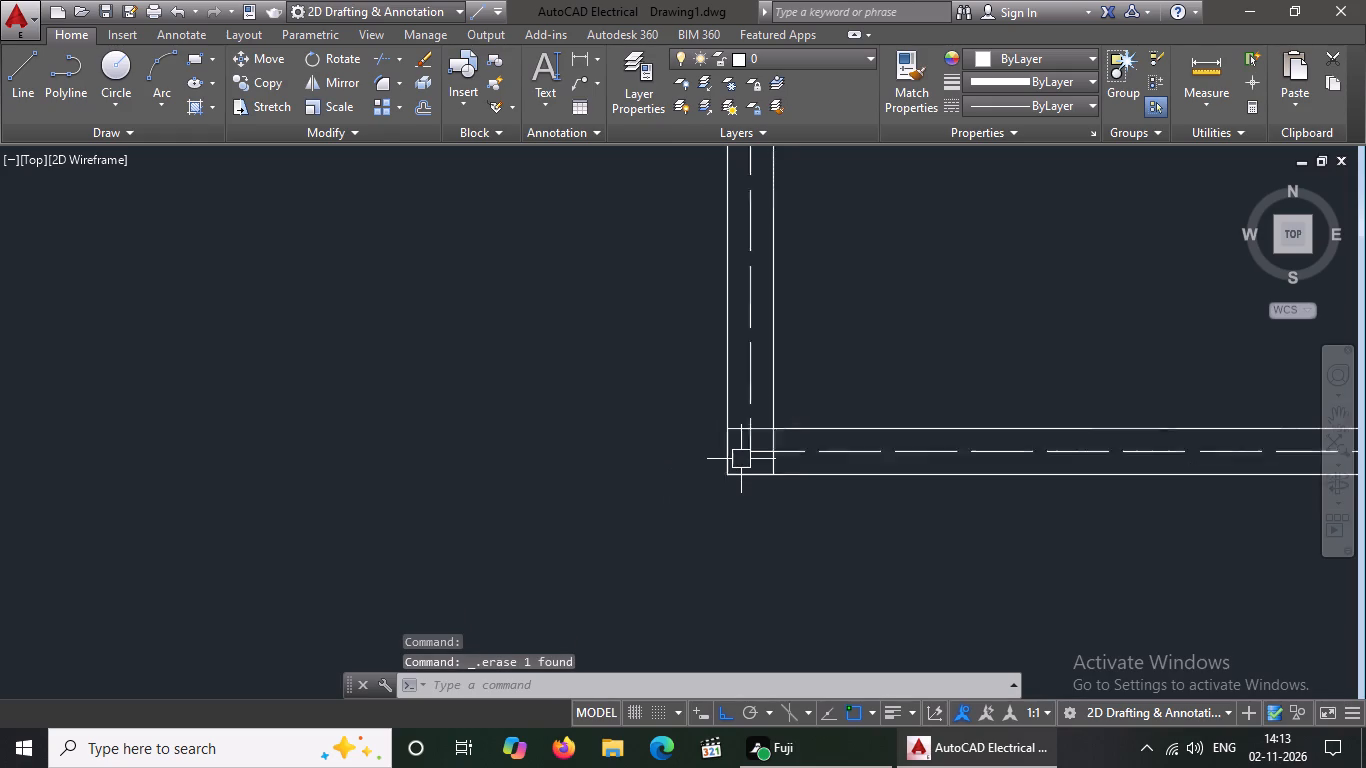
scroll(741, 459, down, 2)
scroll(901, 464, up, 5)
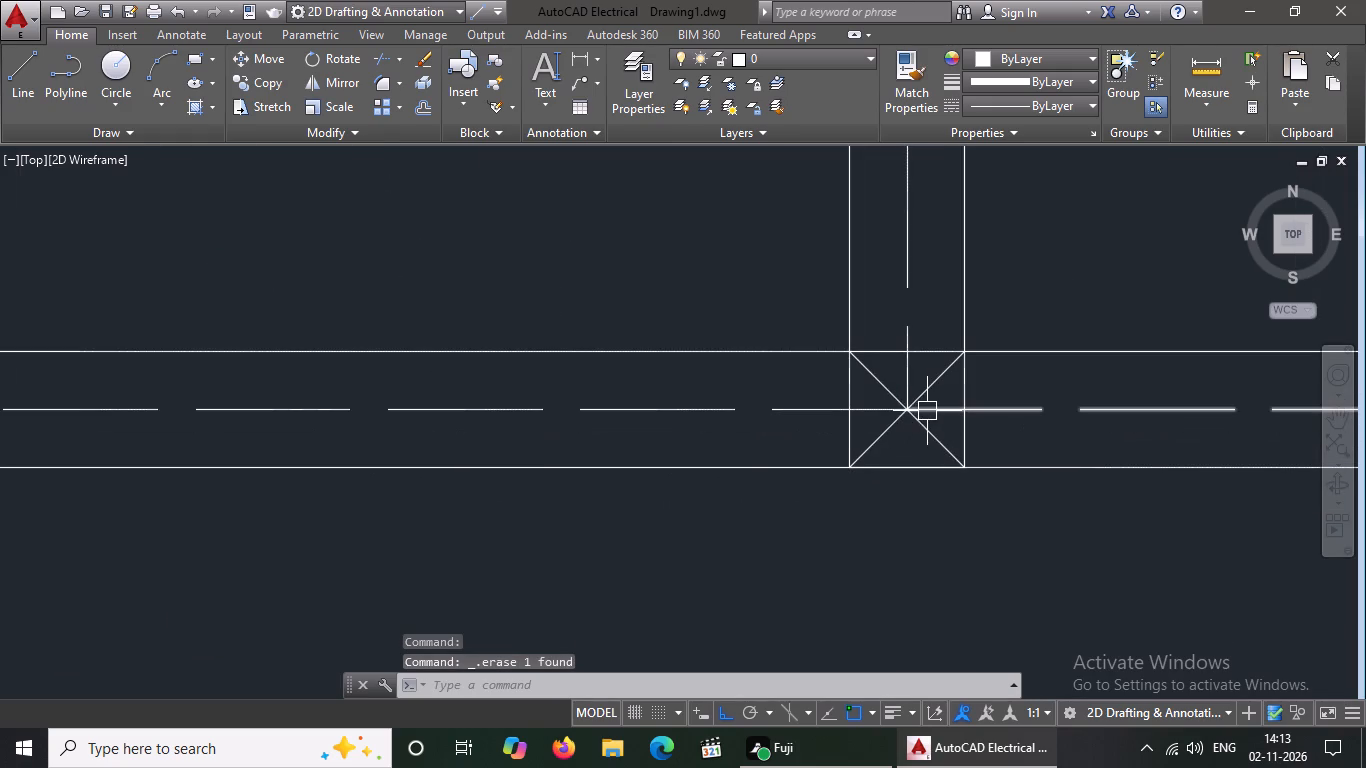
click(926, 430)
key(Delete)
scroll(926, 431, up, 1)
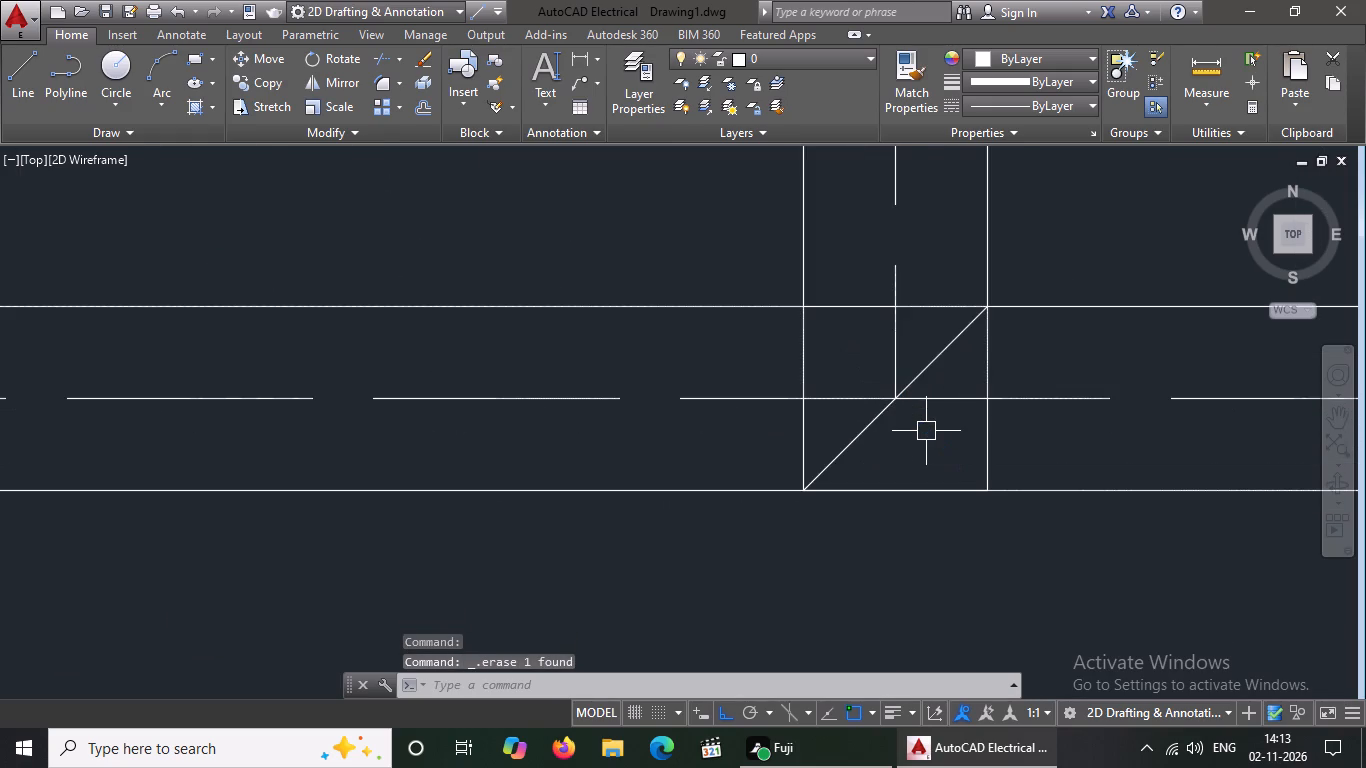
click(837, 444)
key(Delete)
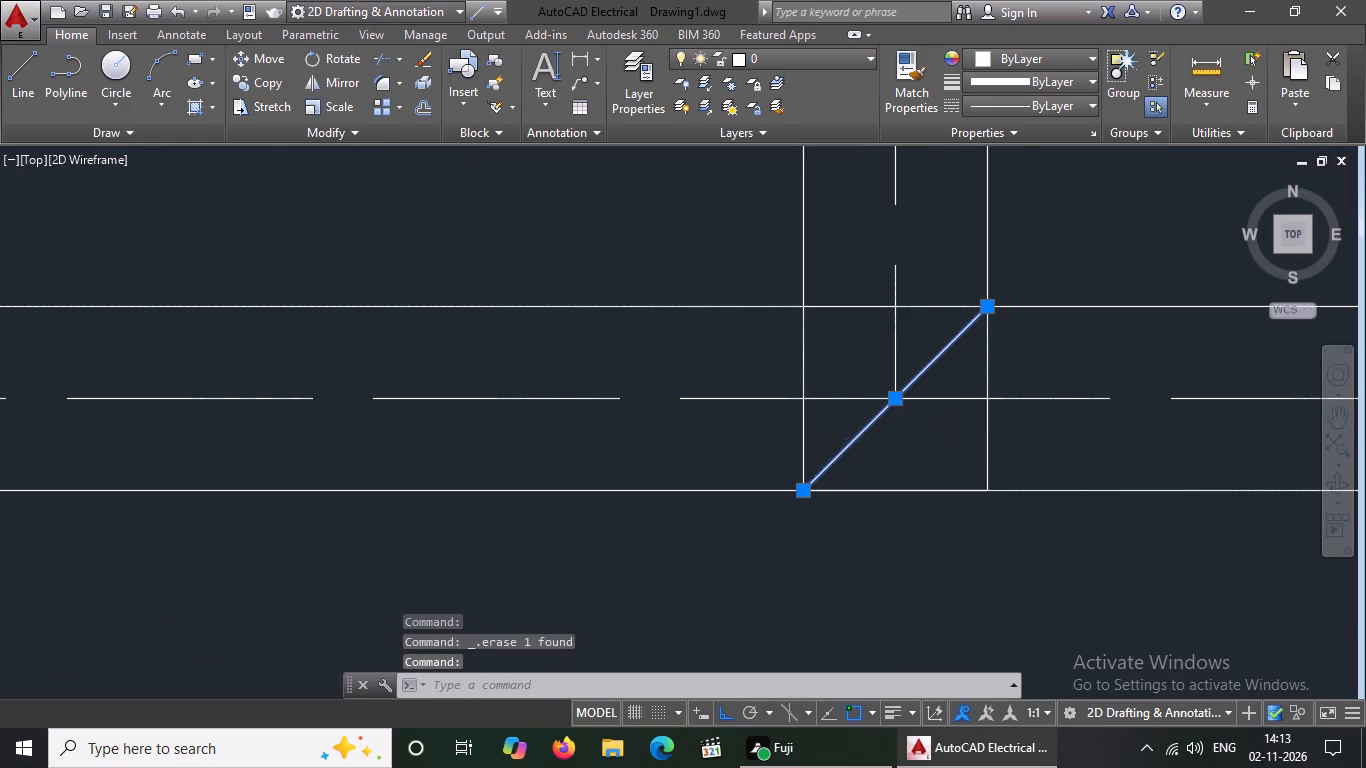
Erase both diagonals of the column square at the lower-right outer corner of the plan copy.
scroll(839, 446, down, 6)
scroll(1117, 454, up, 3)
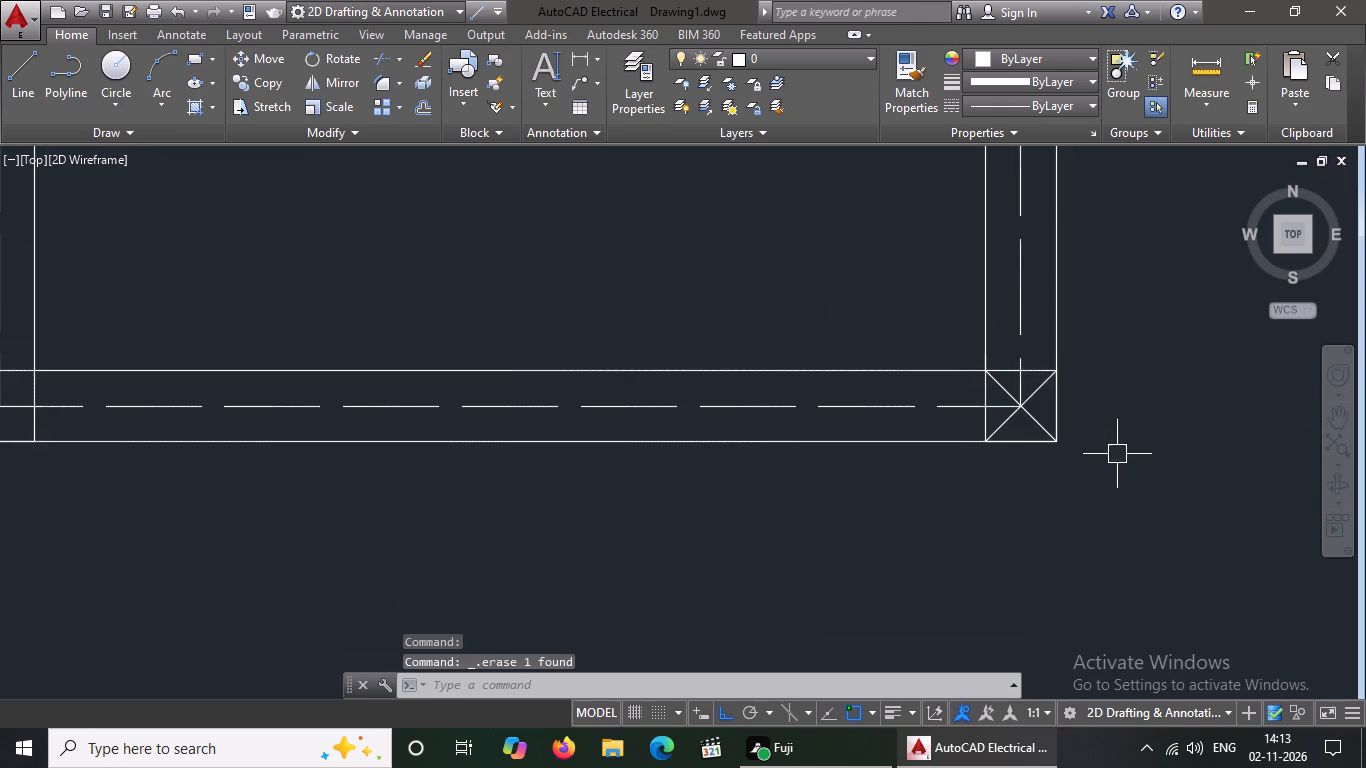
scroll(1067, 398, up, 2)
click(984, 454)
key(Delete)
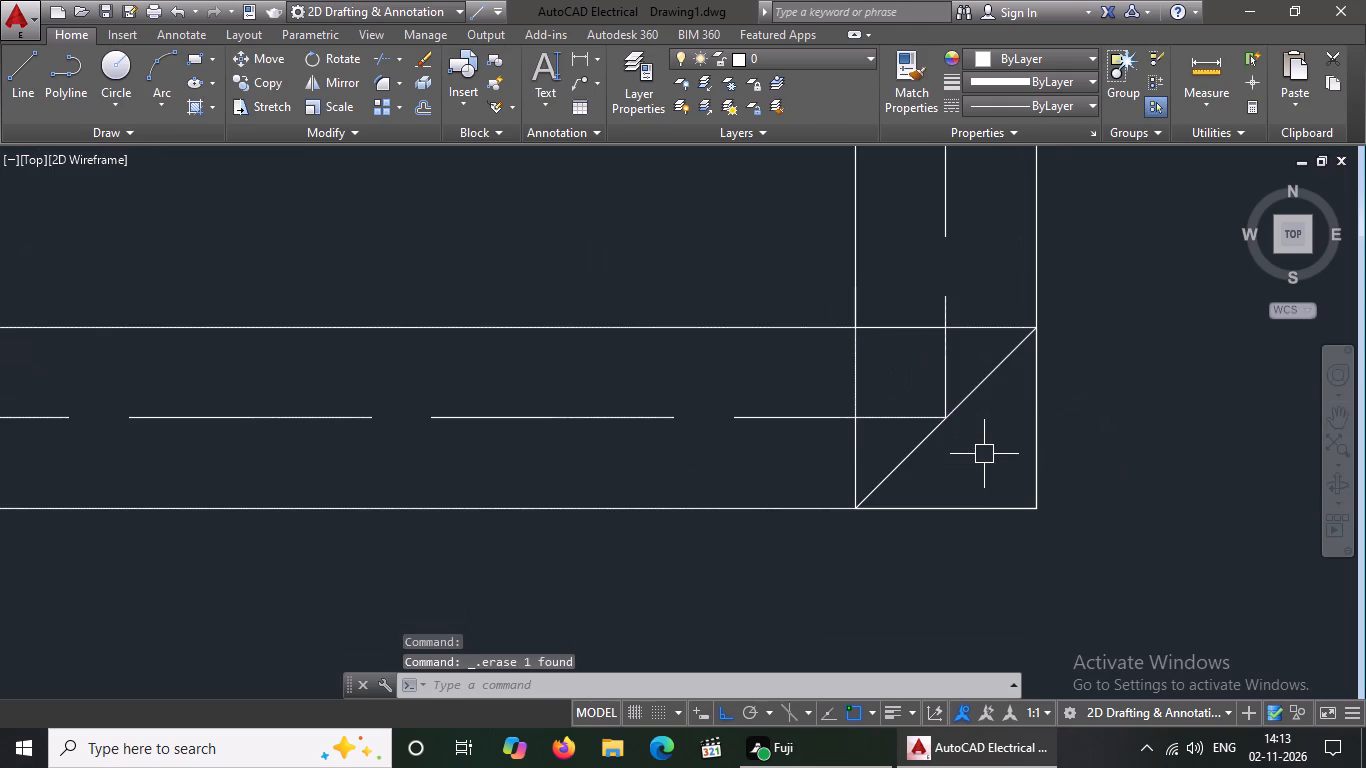
click(1001, 363)
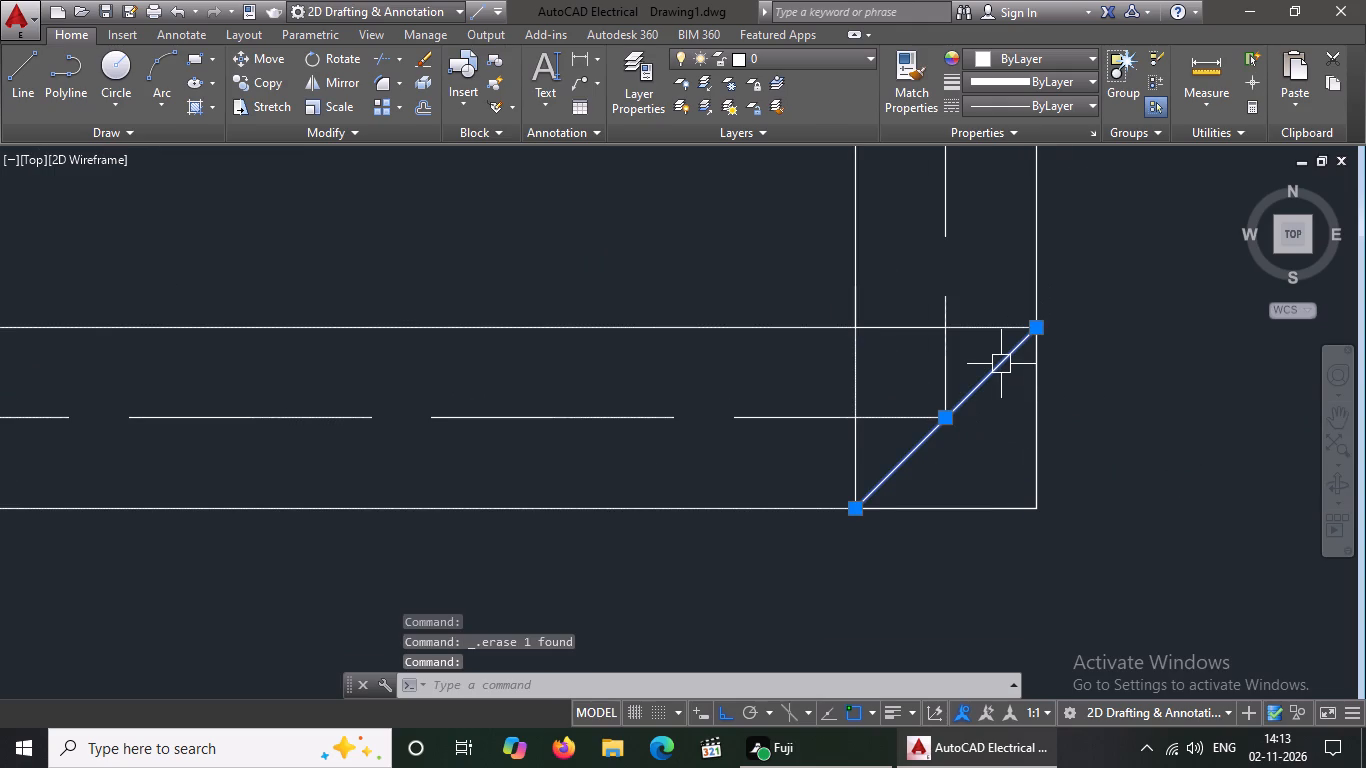
key(Delete)
key(Escape)
Trim both centre lines out of the column square at the lower-right outer corner of the plan copy.
text(TR)
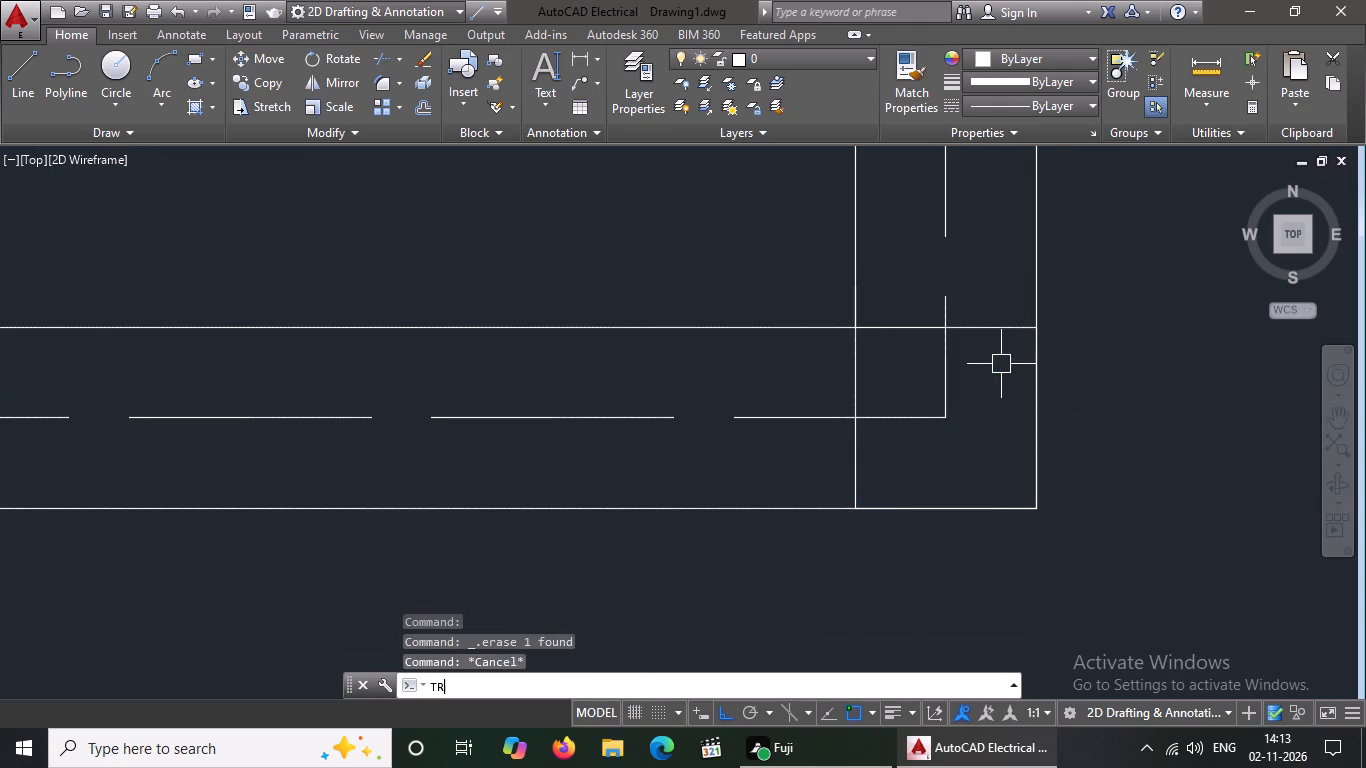
key(Return)
key(Return)
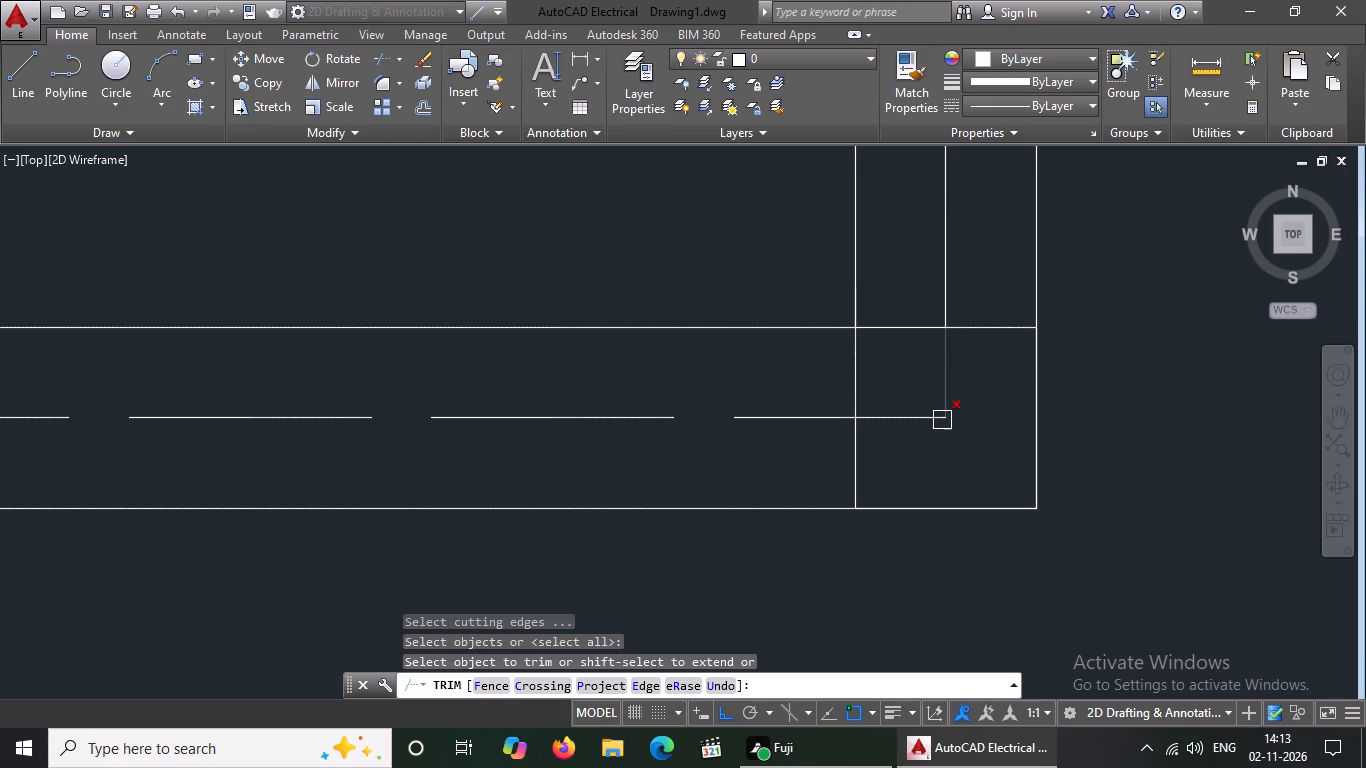
click(942, 417)
click(911, 420)
Trim the centre lines out of the column square on the bottom wall where the staircase and parking areas meet.
scroll(1132, 413, down, 5)
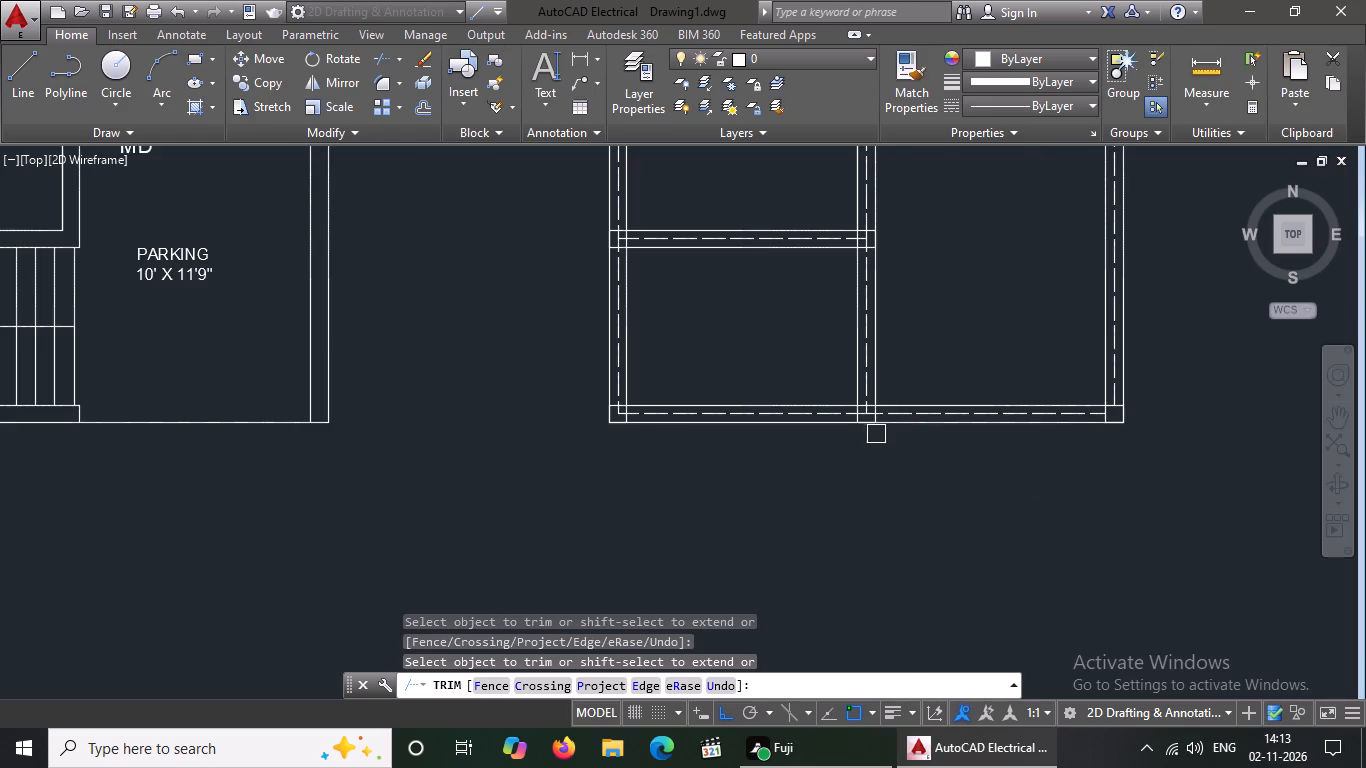
scroll(876, 433, up, 3)
click(807, 361)
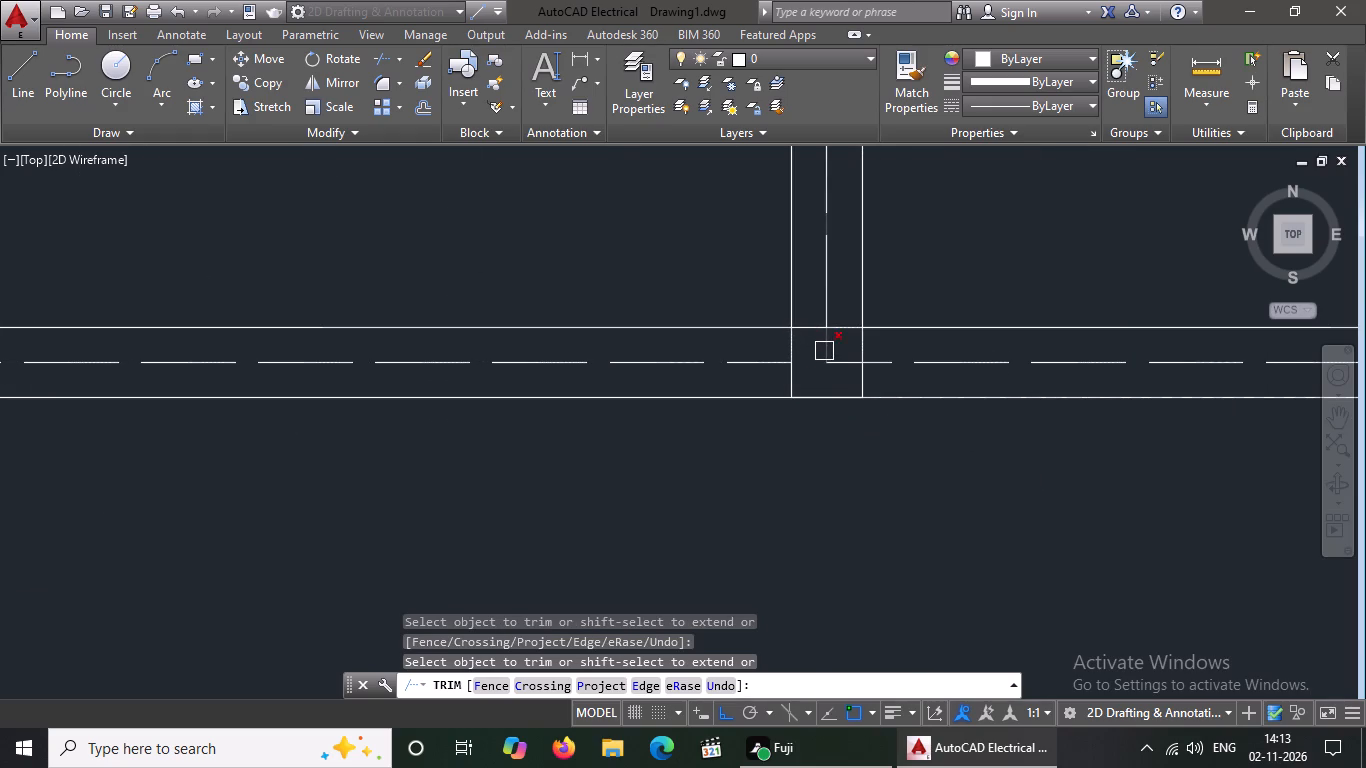
click(824, 351)
click(825, 358)
scroll(674, 376, down, 3)
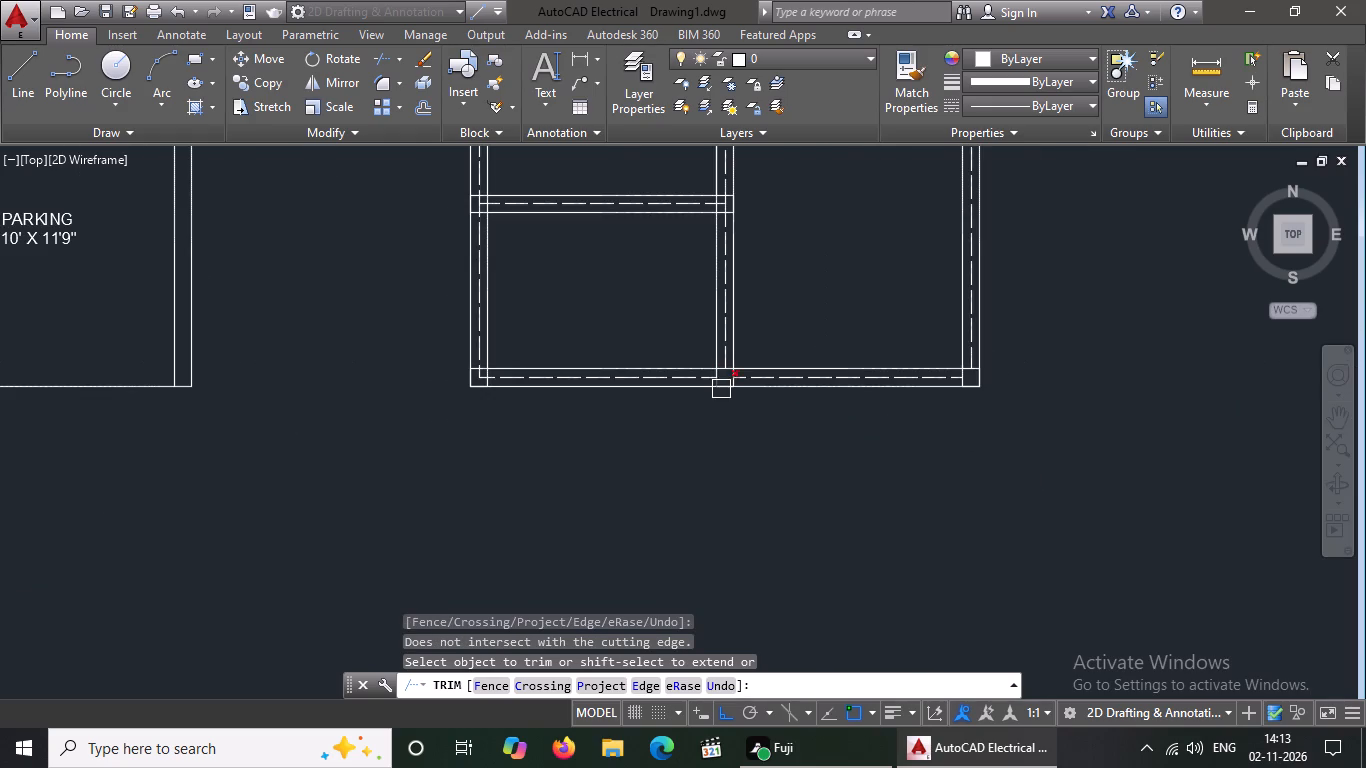
Trim both centre lines out of the column square at the lower-left outer corner of the plan copy.
right_drag(591, 360, 478, 365)
scroll(478, 365, up, 4)
click(504, 375)
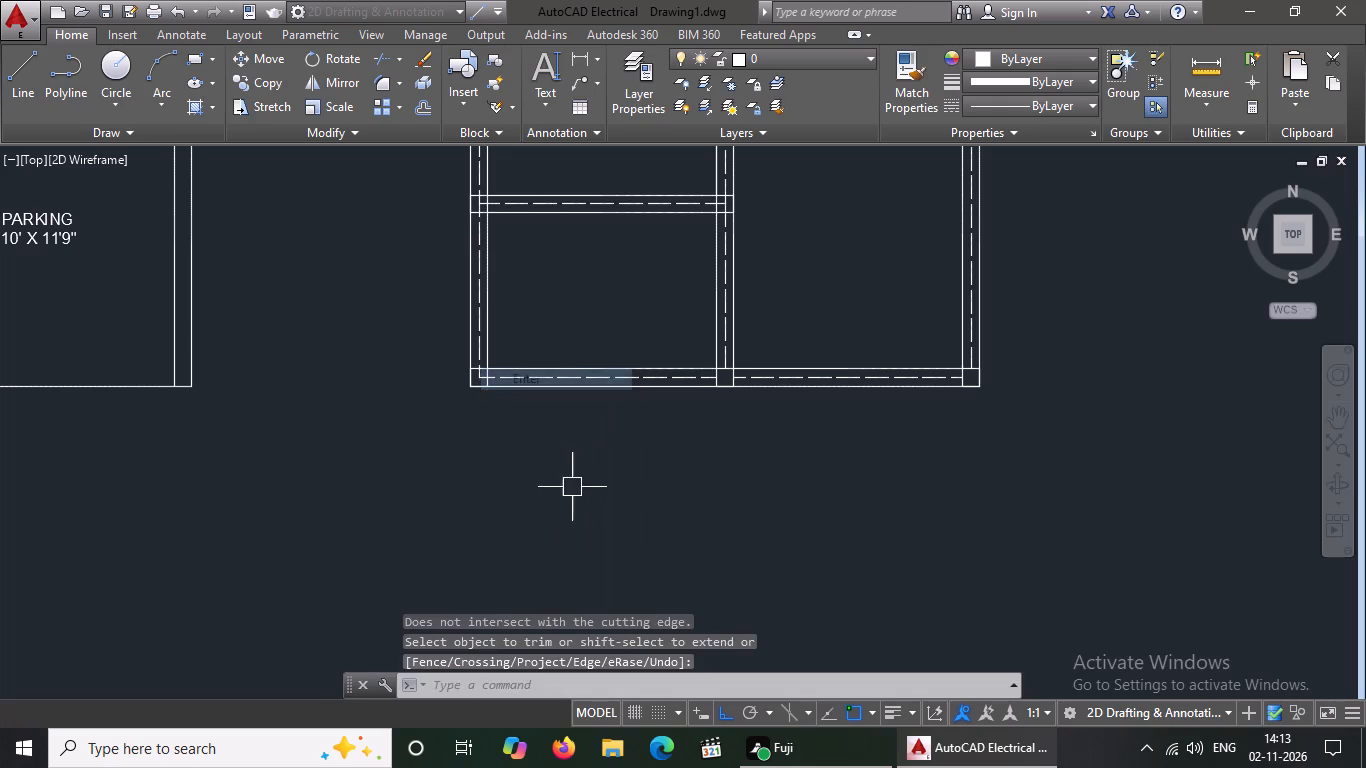
key(Escape)
text(TR)
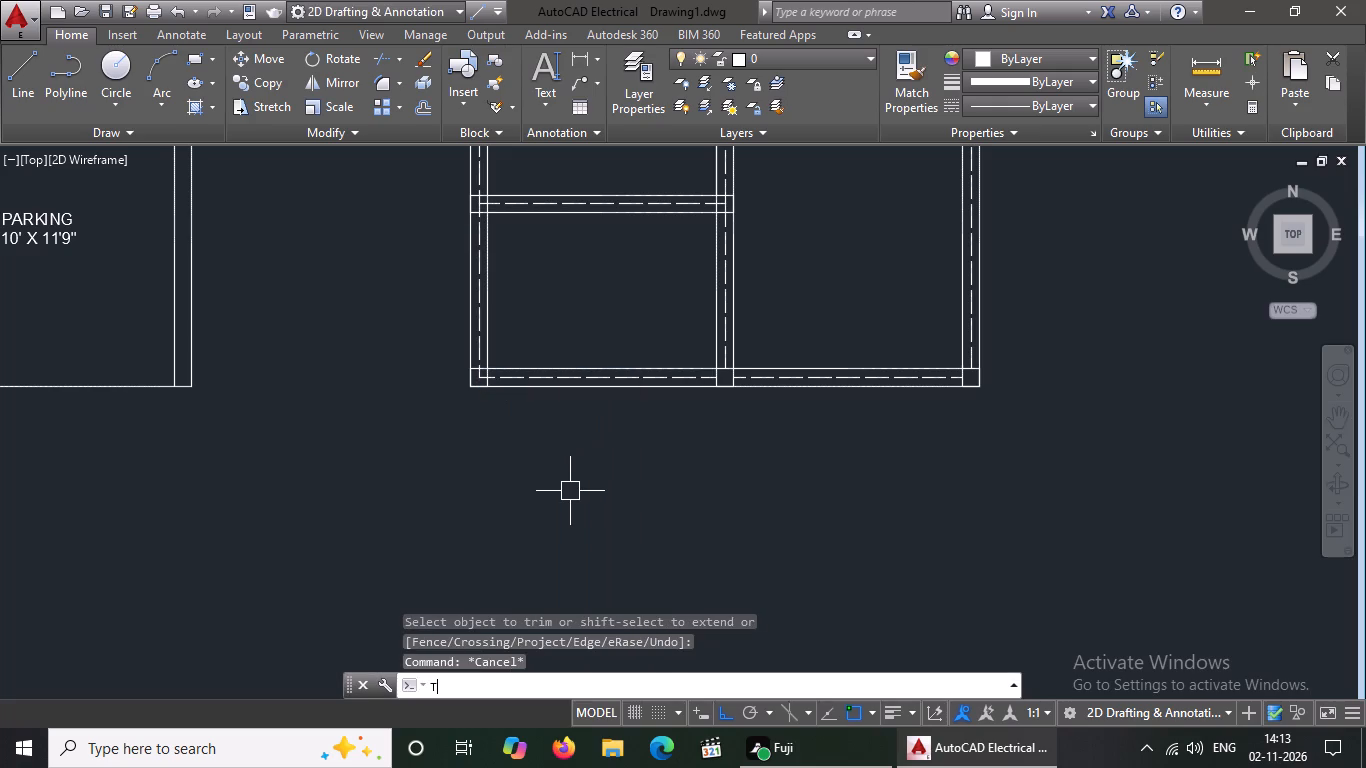
key(Return)
key(Return)
scroll(470, 358, up, 2)
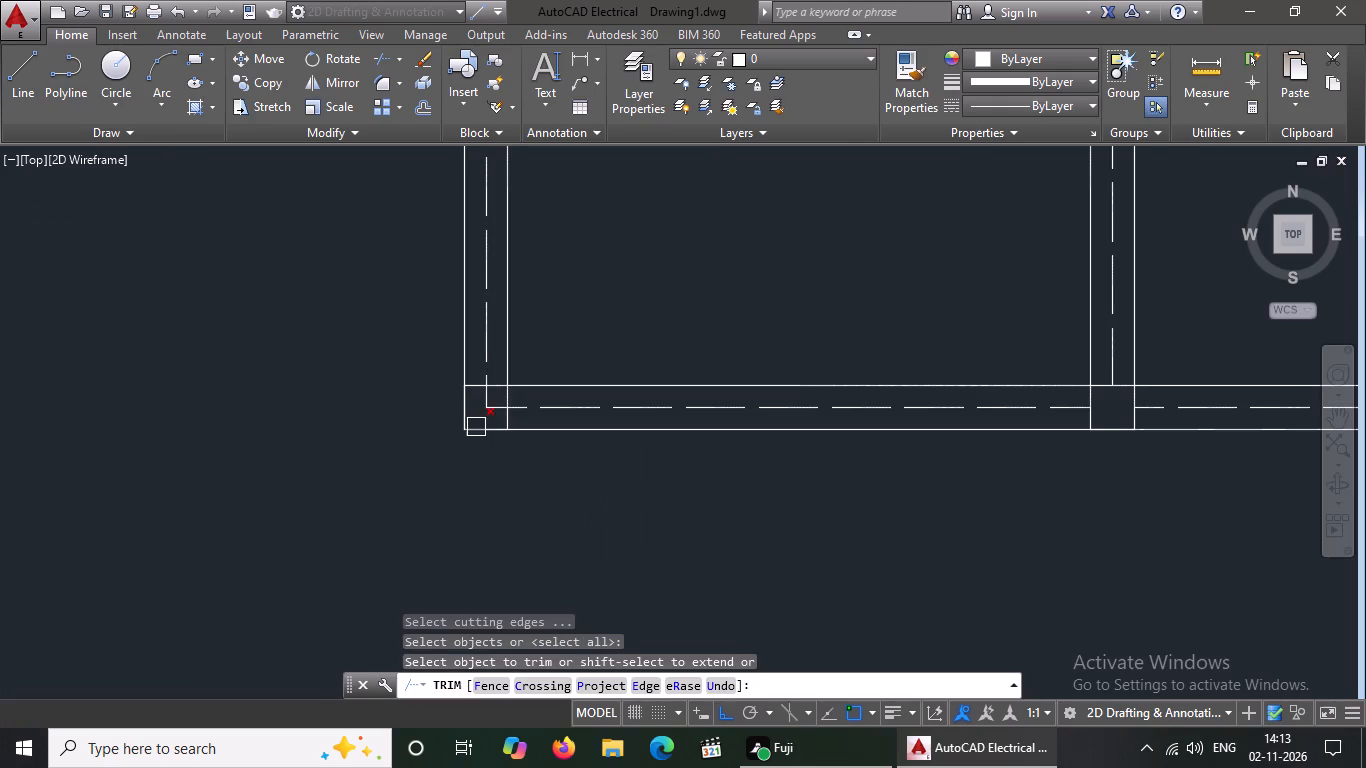
click(492, 407)
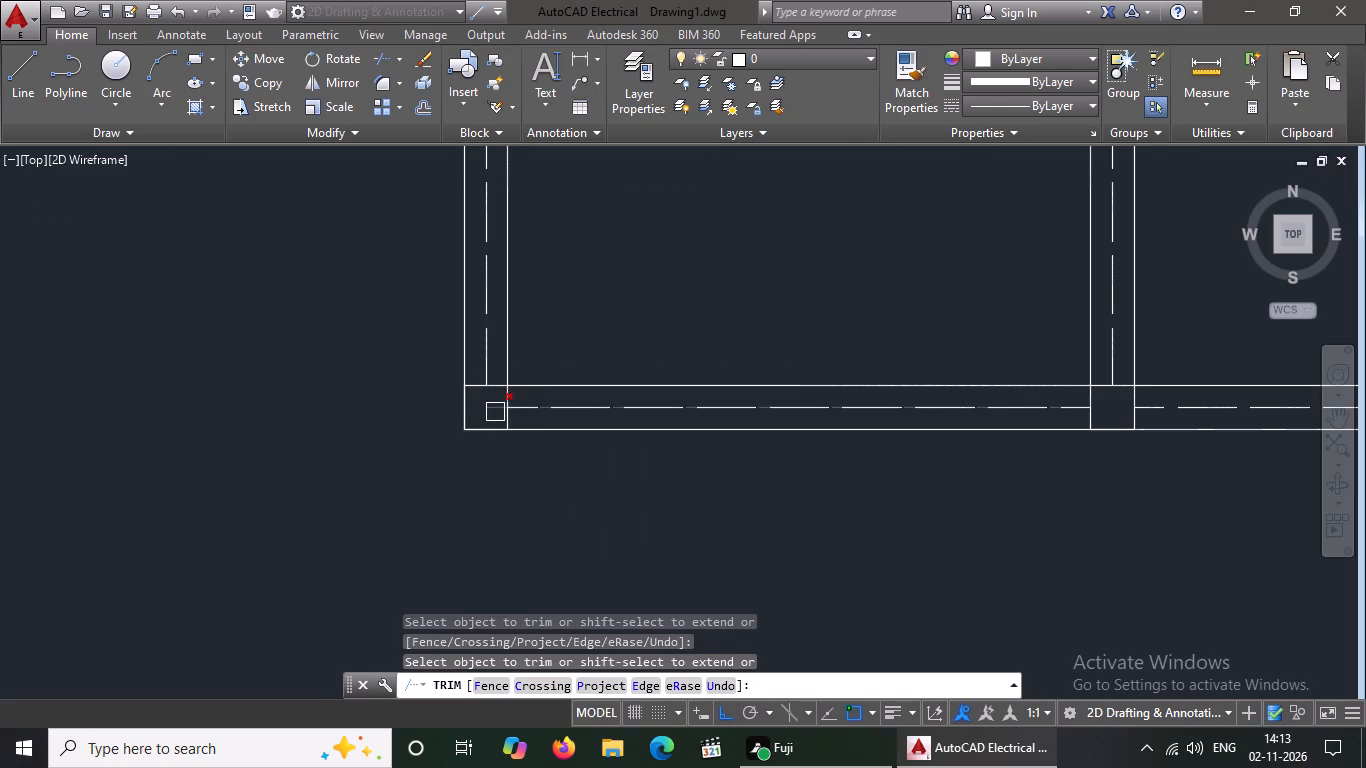
click(496, 413)
Trim the centre lines out of the column square at the left end of the wall between the kitchen and staircase.
scroll(479, 431, down, 3)
scroll(482, 322, up, 3)
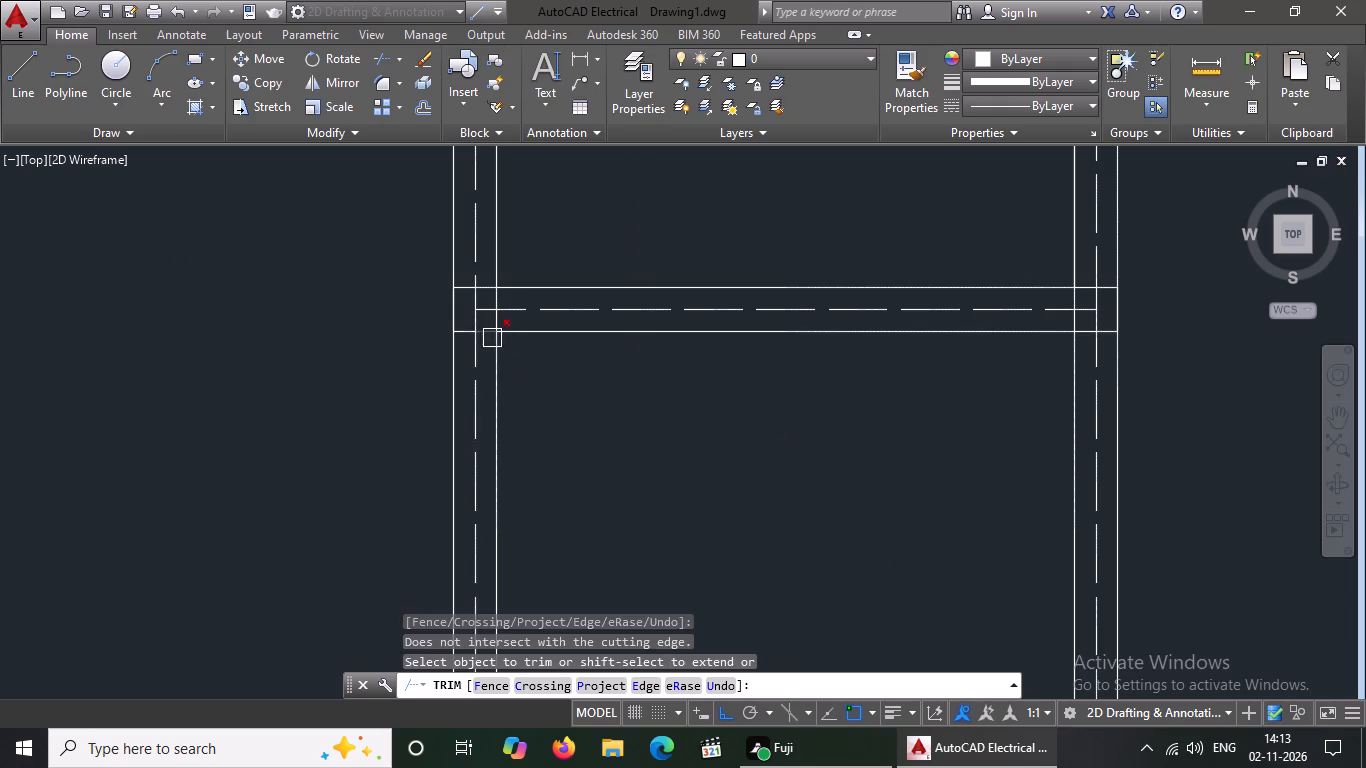
scroll(480, 304, up, 2)
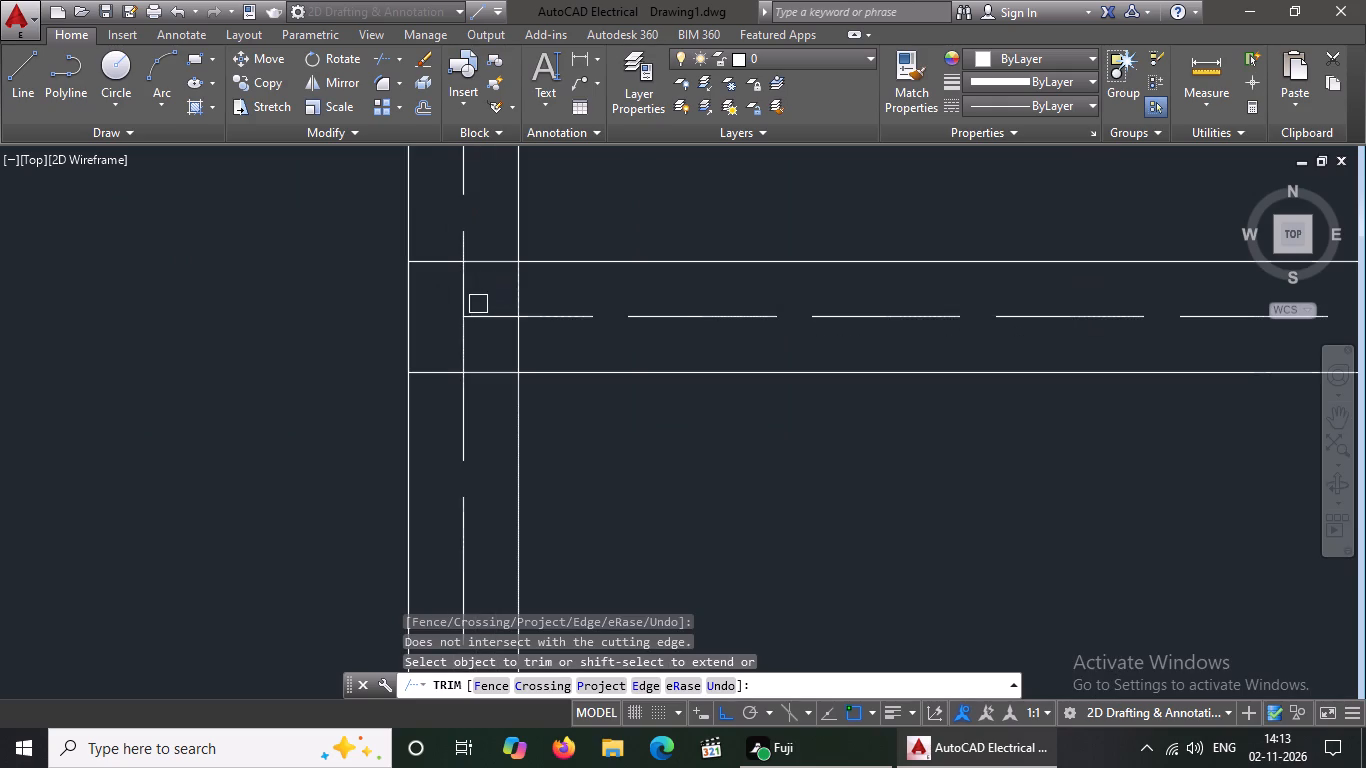
click(463, 304)
click(475, 312)
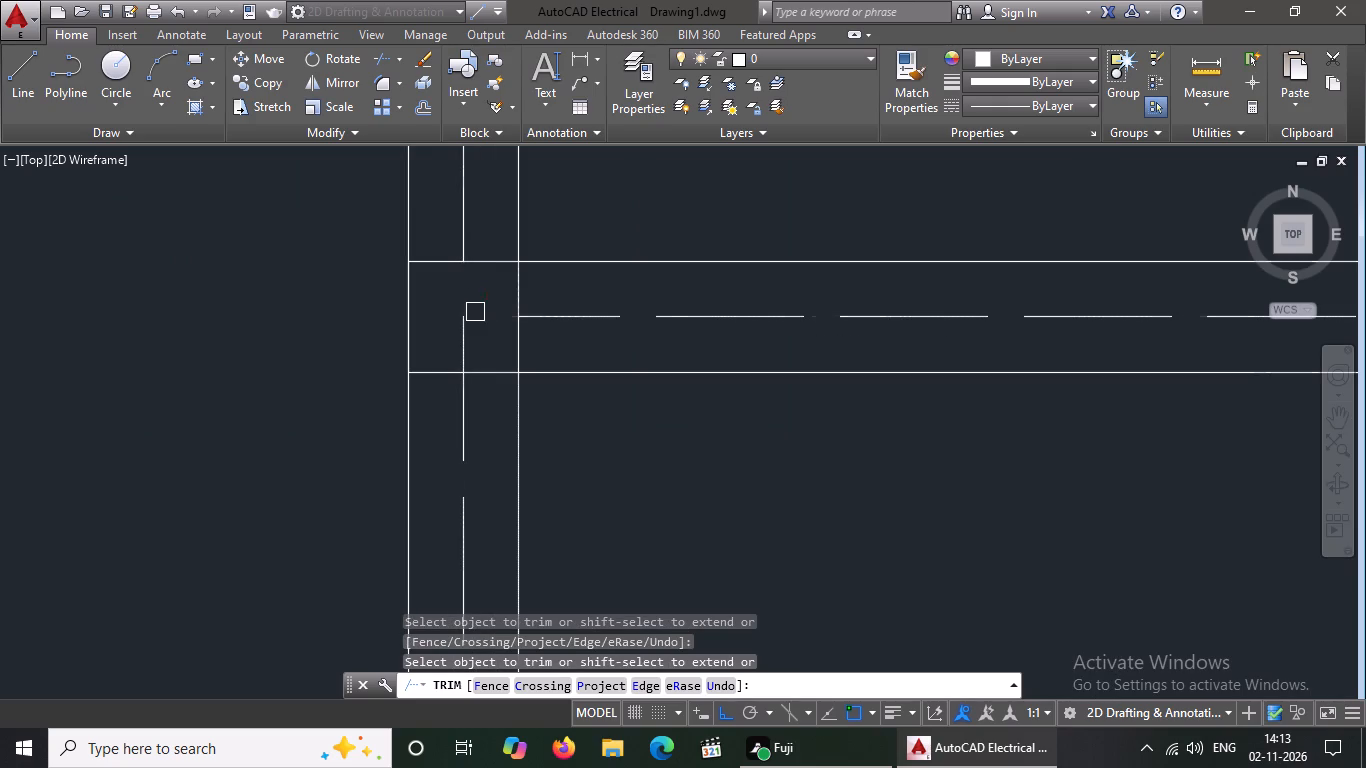
click(457, 321)
Trim the centre lines out of the column square at the right end of the wall between the kitchen and staircase.
scroll(460, 314, down, 4)
scroll(711, 317, up, 3)
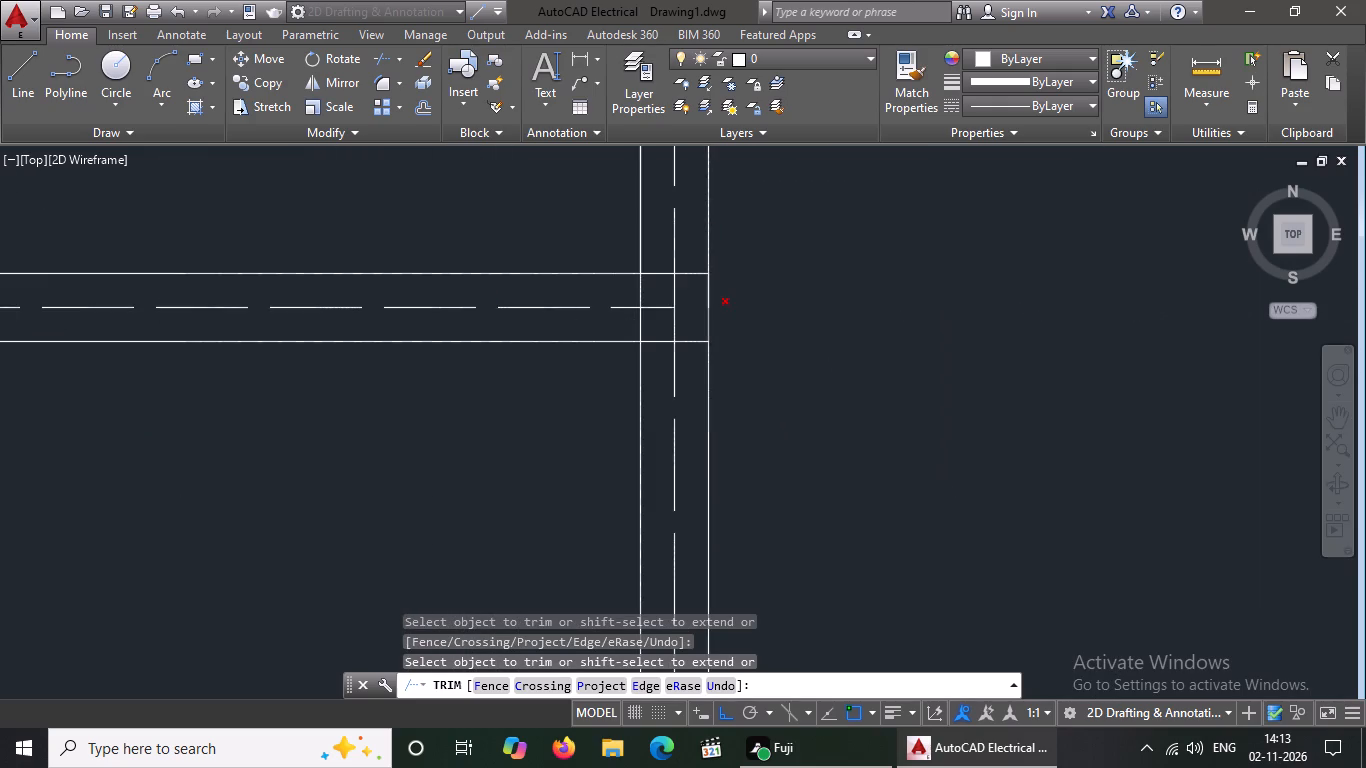
scroll(666, 309, up, 2)
click(653, 311)
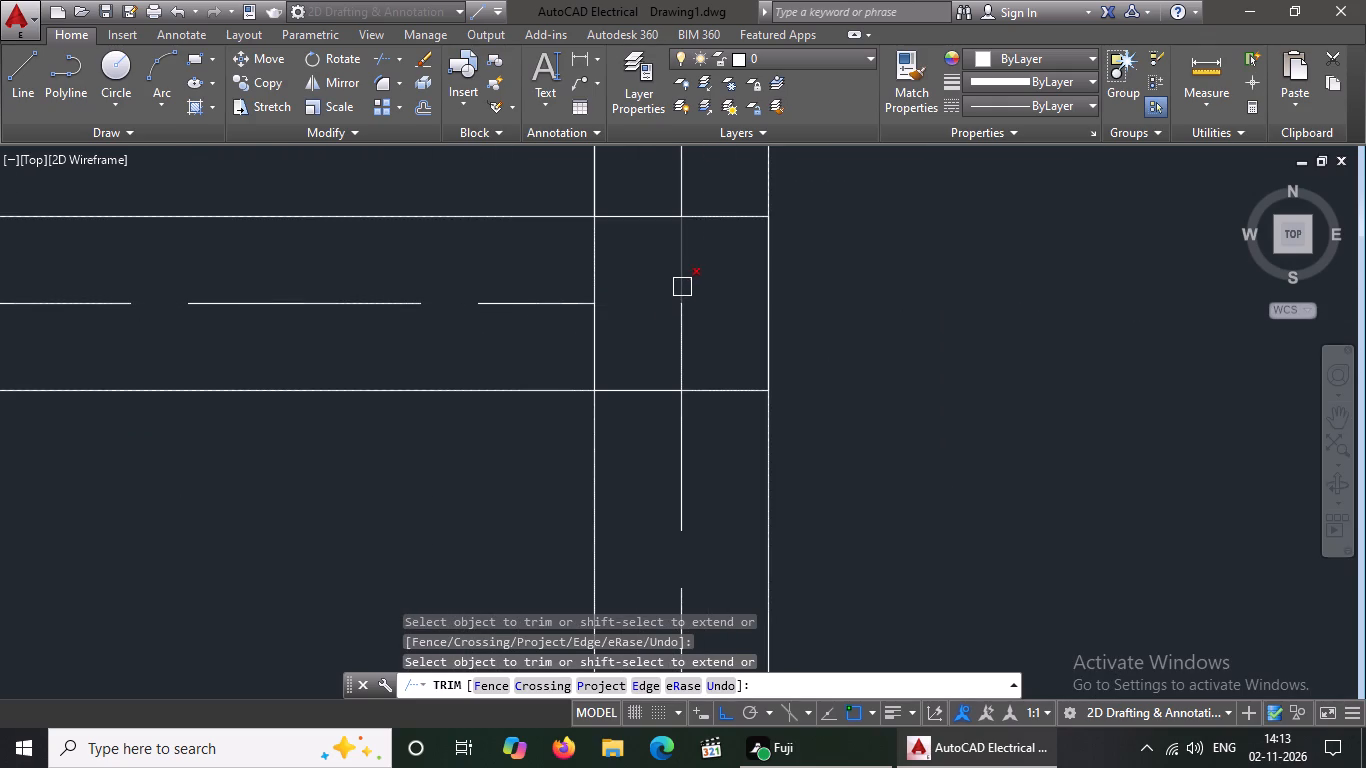
click(682, 287)
click(677, 308)
Trim the centre lines out of the column square at the left end of the wall between the drawing room and parking.
scroll(669, 314, down, 5)
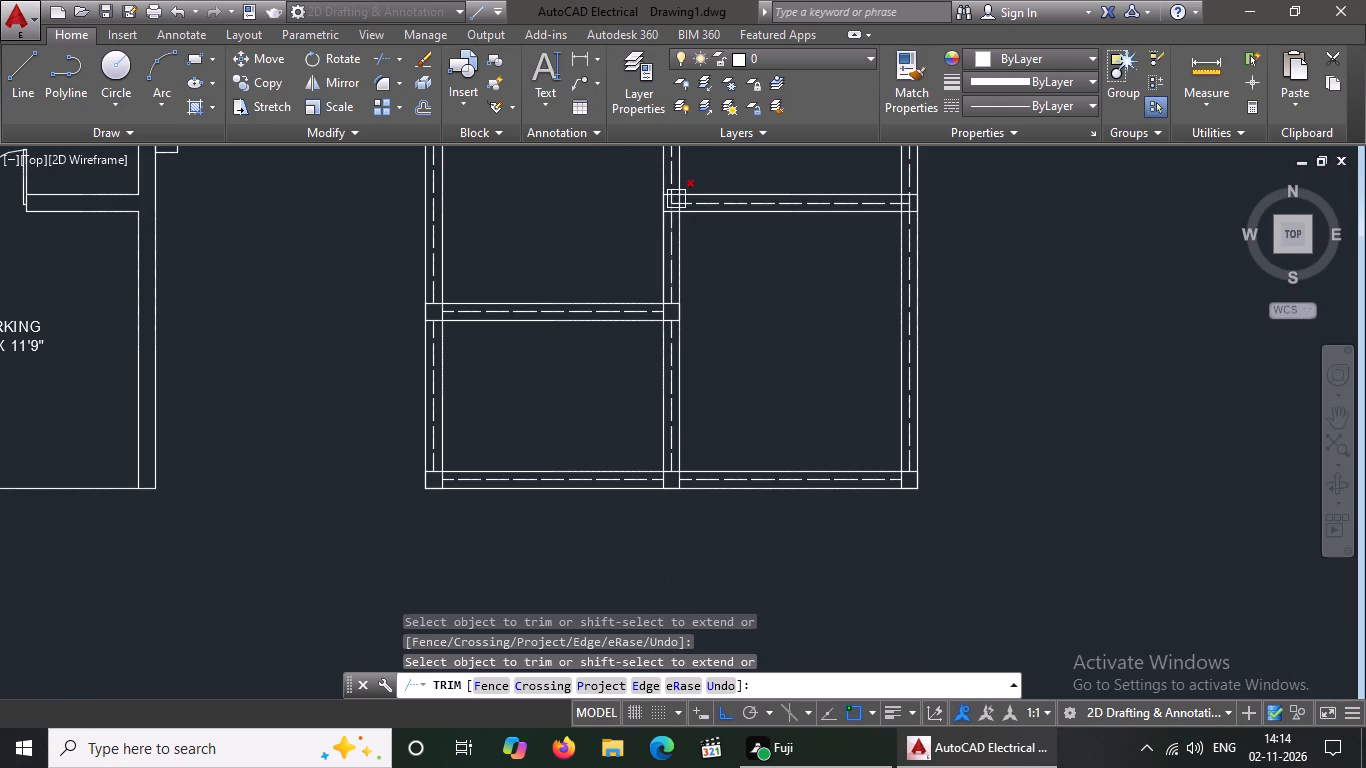
scroll(688, 178, up, 3)
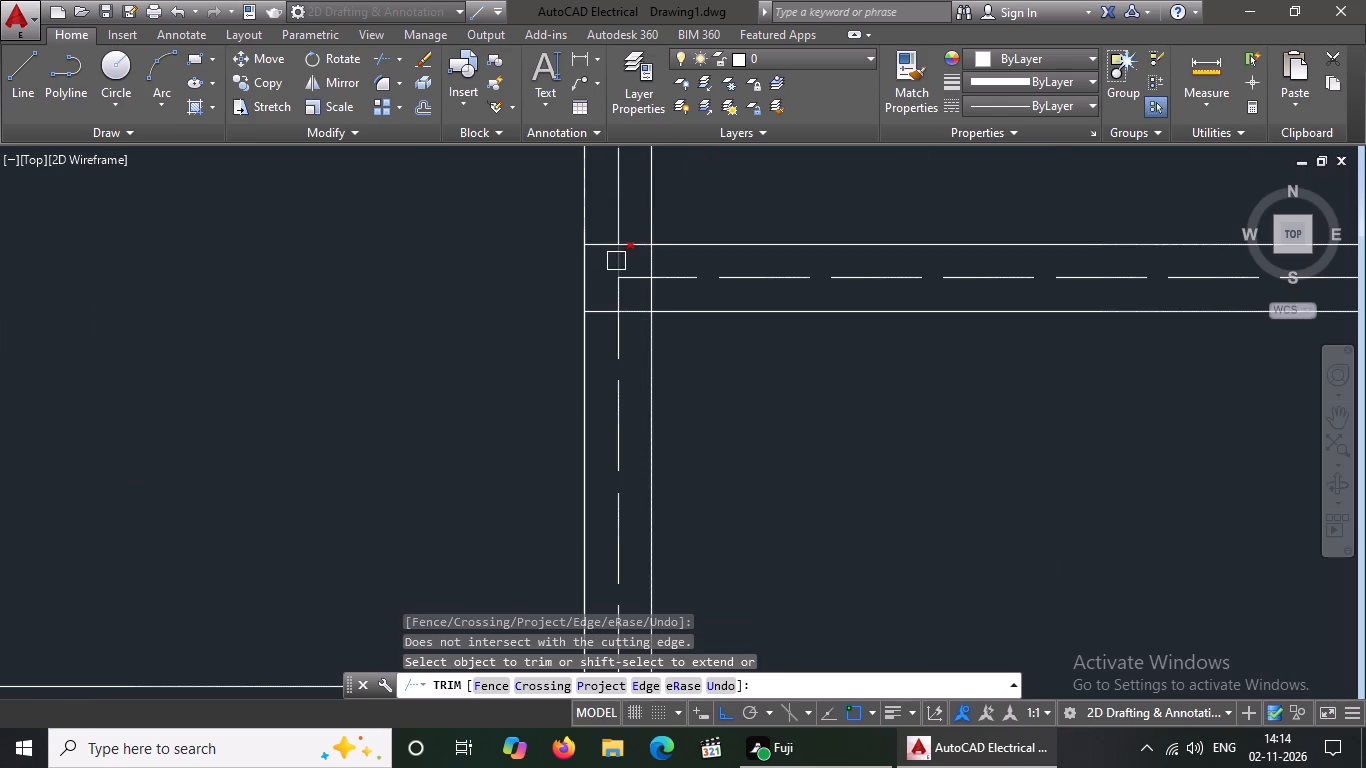
click(616, 261)
click(623, 272)
click(623, 276)
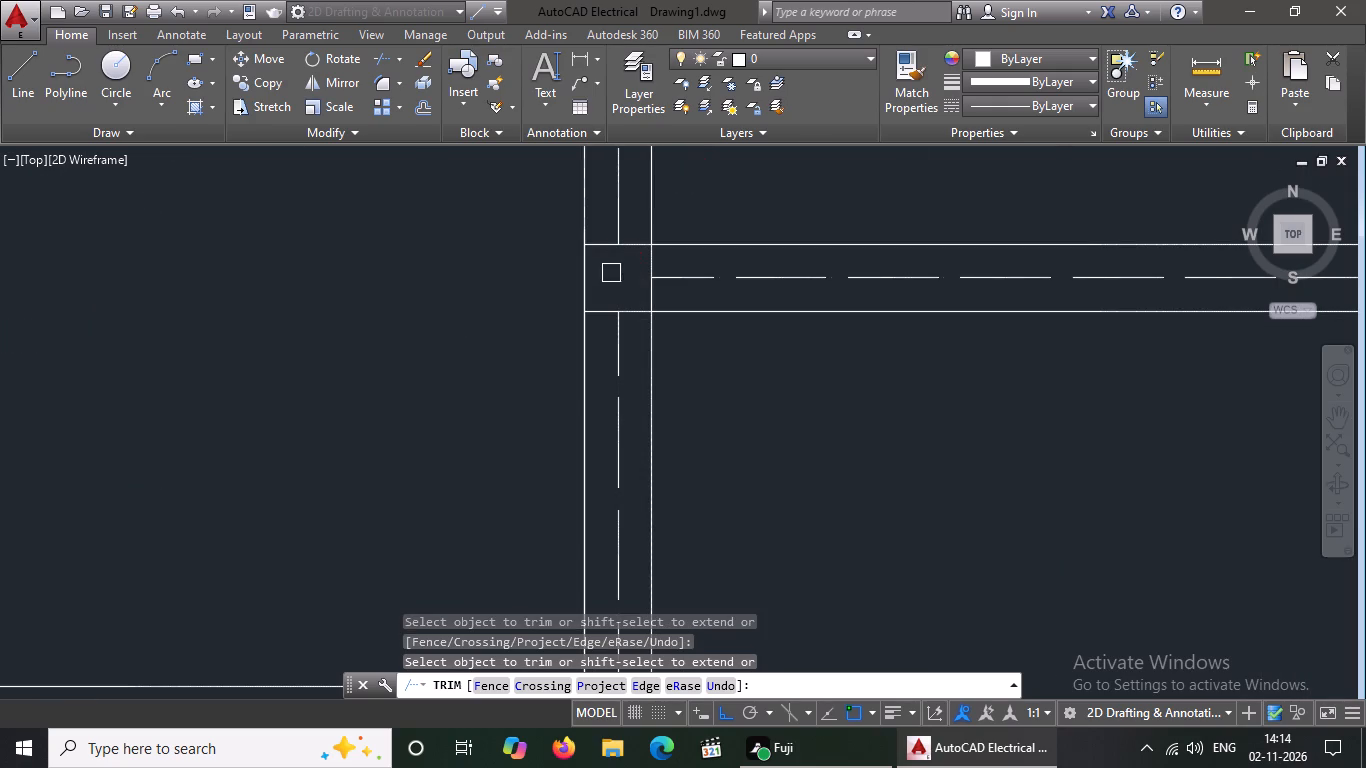
Trim the centre lines out of the column square at the right end of the wall between the drawing room and parking.
scroll(611, 271, down, 3)
scroll(844, 278, up, 5)
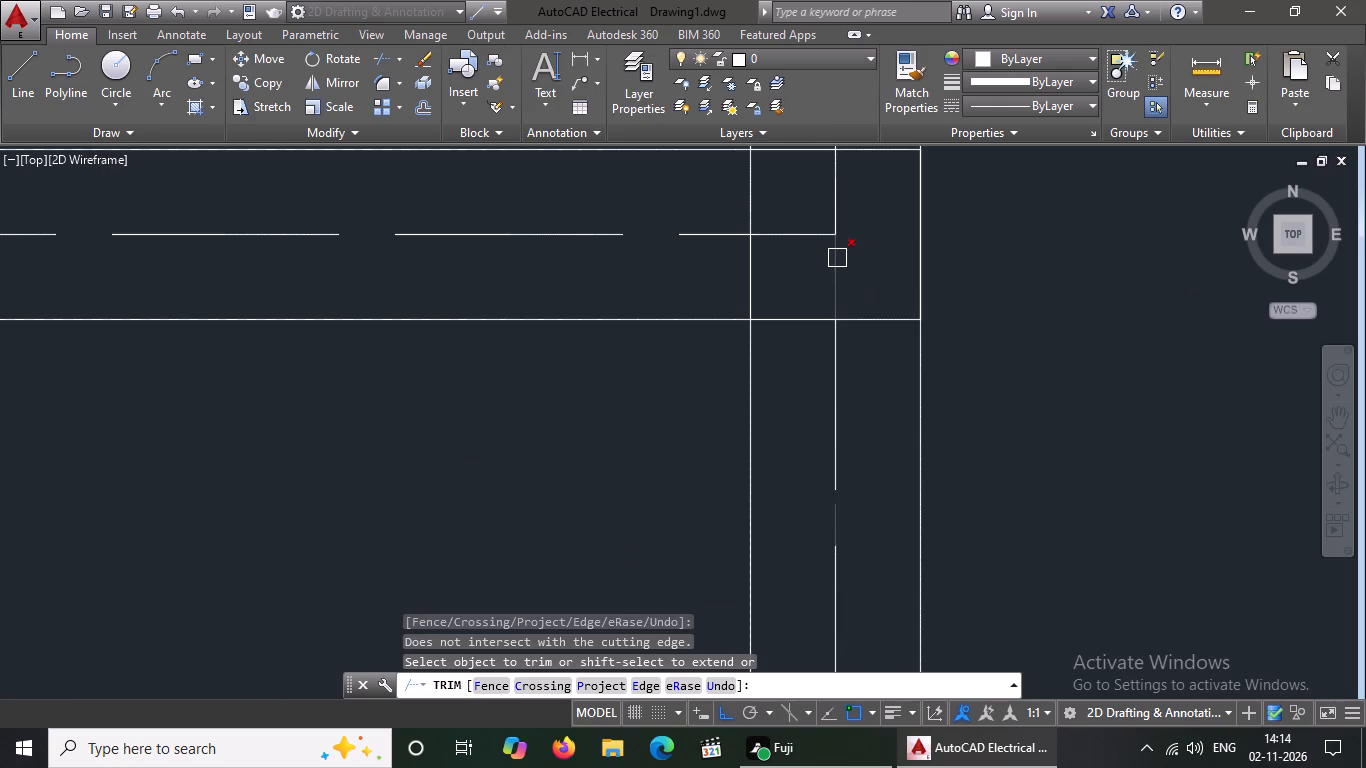
click(837, 258)
click(827, 243)
click(815, 239)
Trim the centre lines out of the column squares at both ends of the wall between the dining room and kitchen.
scroll(742, 305, down, 7)
scroll(659, 279, up, 3)
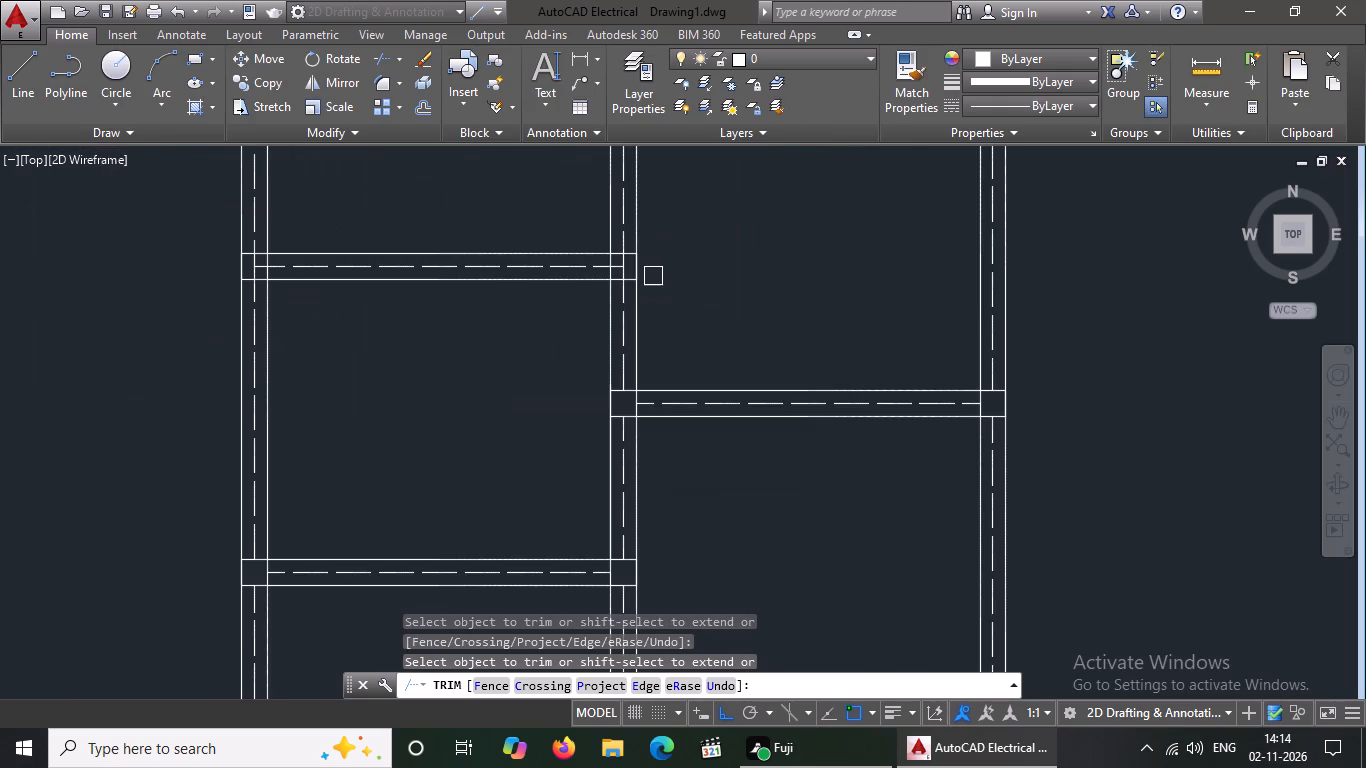
scroll(653, 276, up, 1)
scroll(566, 271, up, 3)
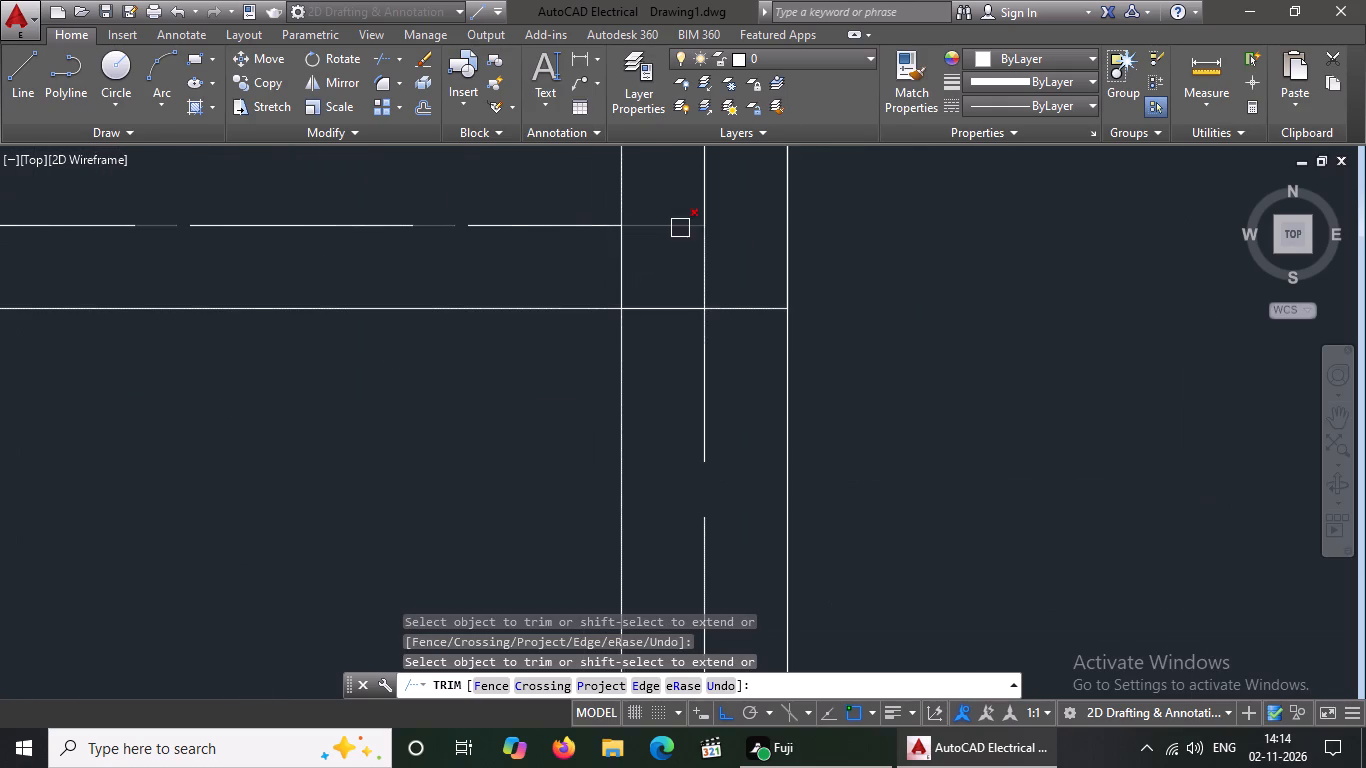
click(681, 227)
click(704, 204)
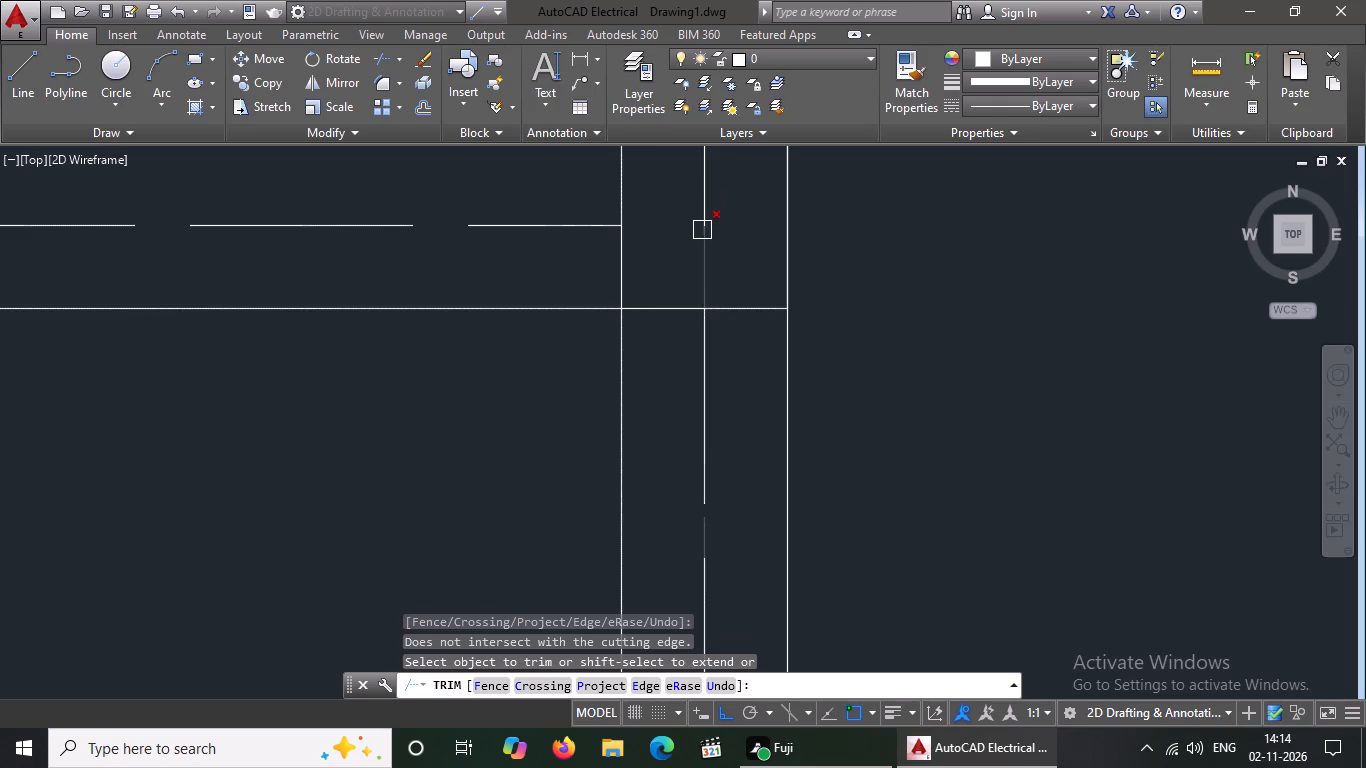
click(702, 230)
scroll(703, 224, down, 3)
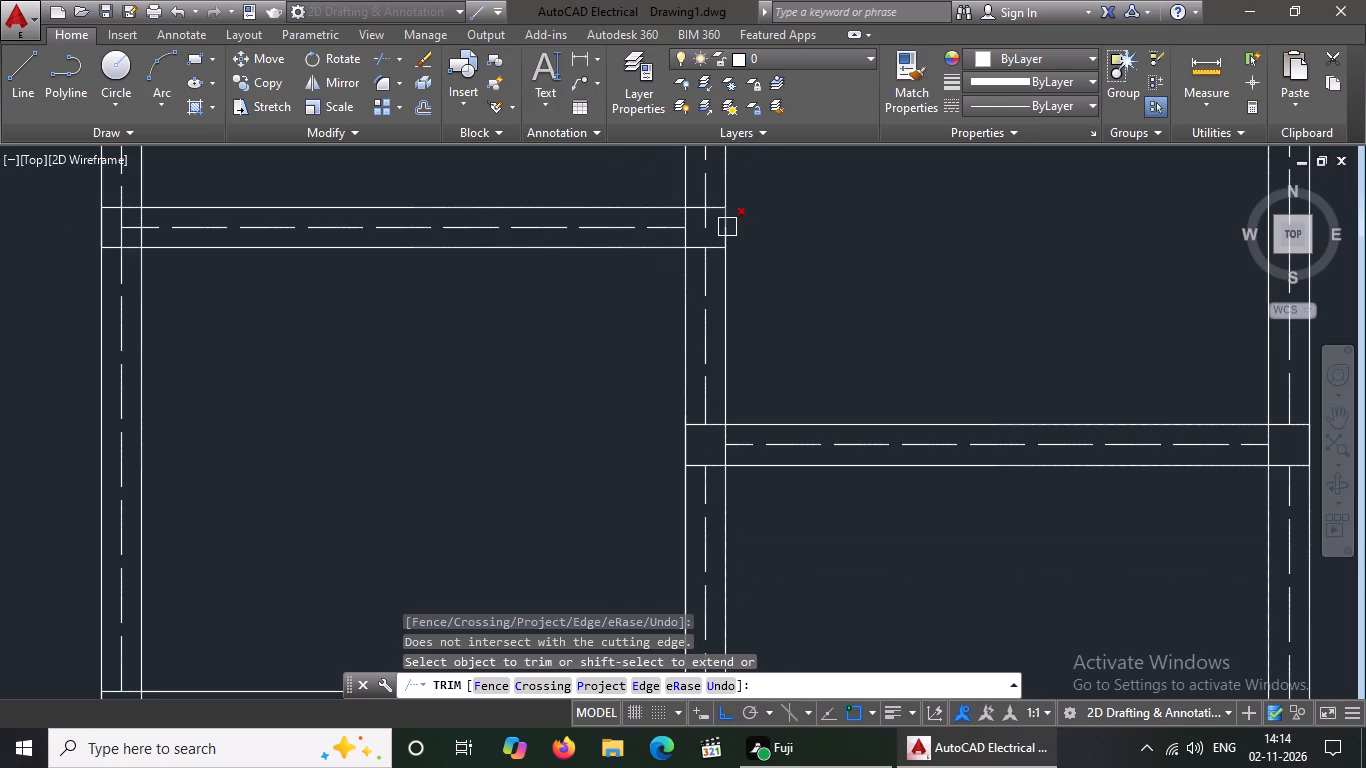
click(701, 228)
click(117, 228)
click(119, 215)
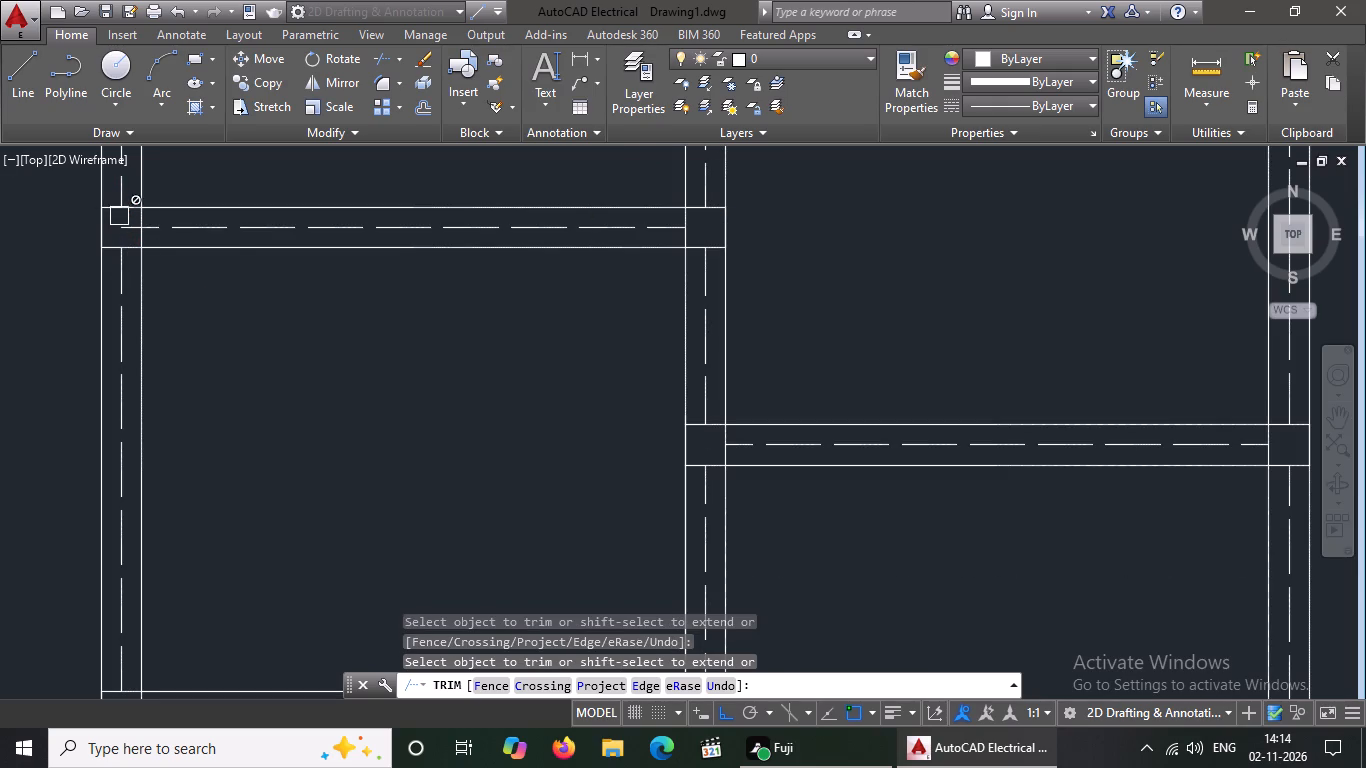
click(119, 229)
Trim the centre lines out of the column square at the left end of the wall between the bedroom and drawing room.
scroll(313, 290, down, 4)
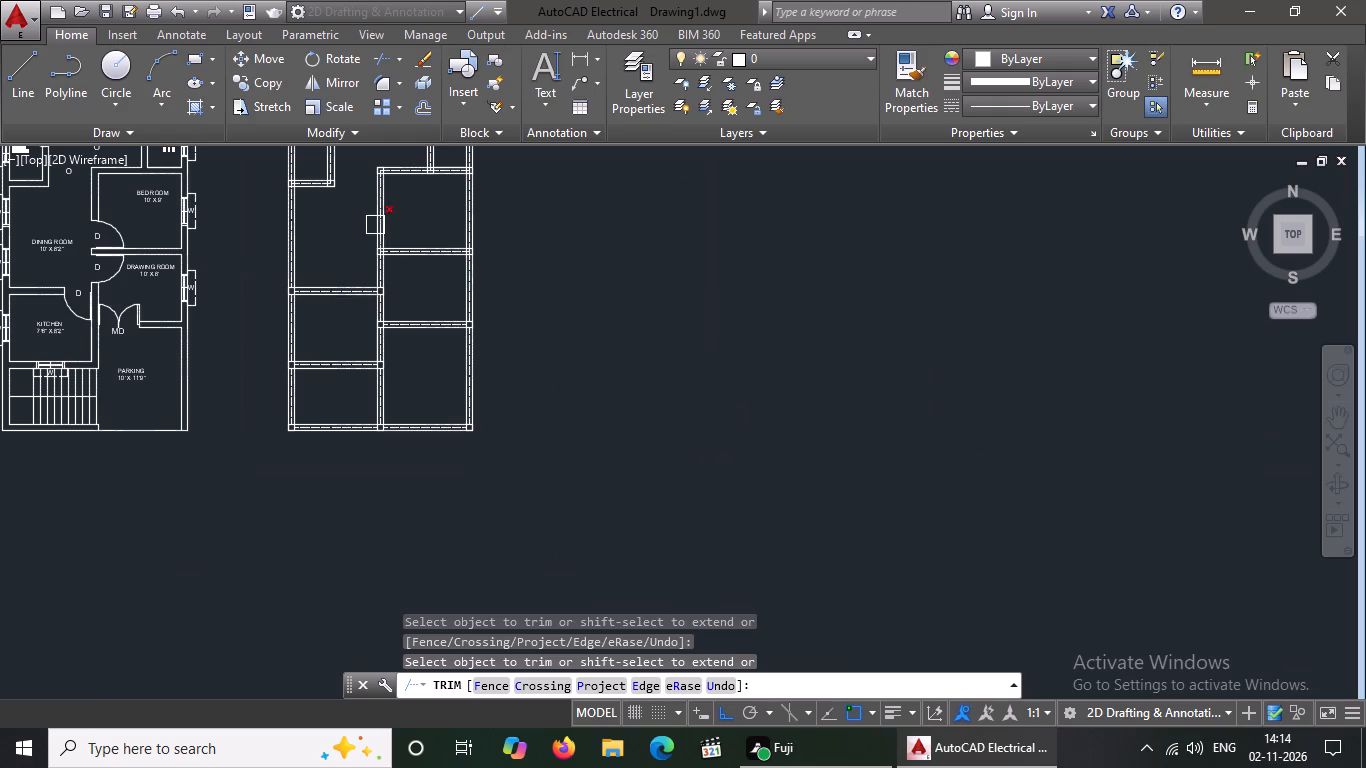
scroll(375, 225, up, 4)
scroll(375, 355, up, 2)
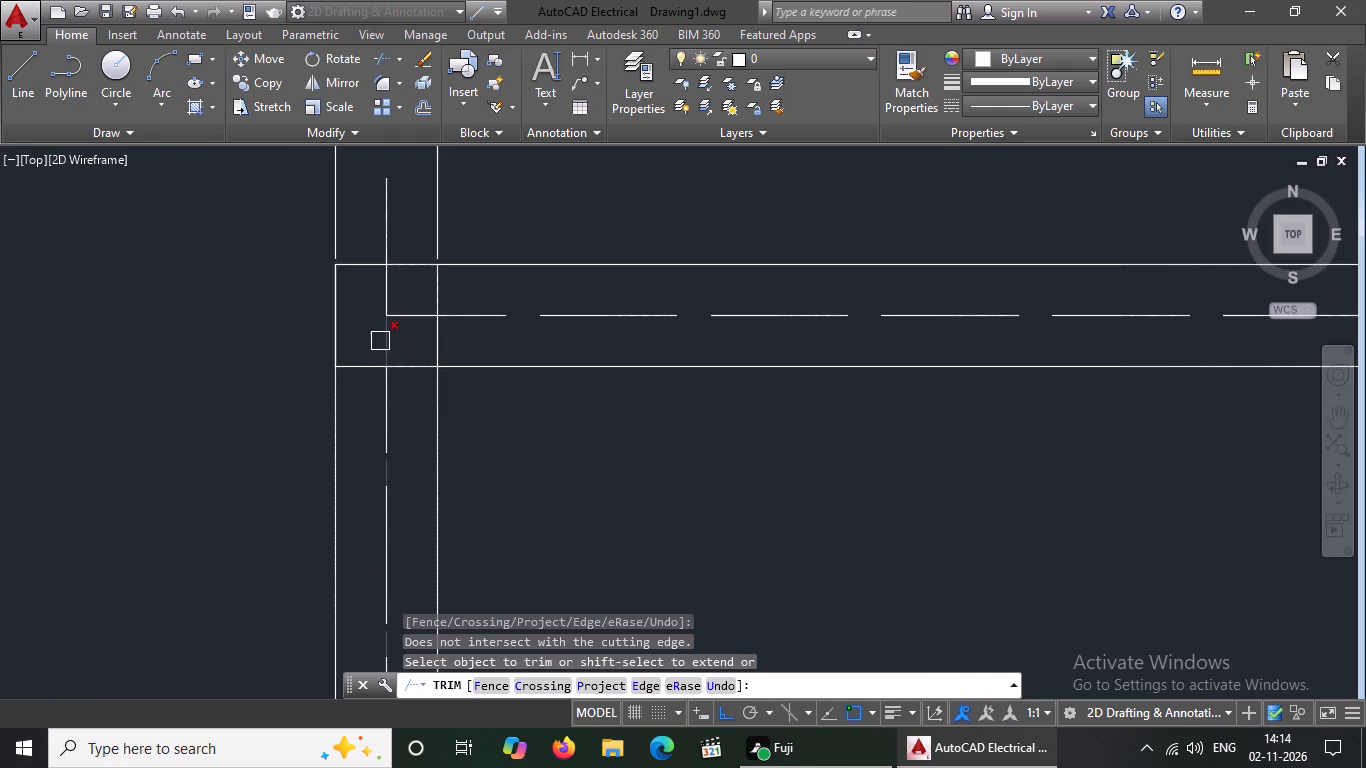
click(380, 341)
click(383, 307)
click(386, 318)
Trim the centre lines out of the column square at the right end of the wall between the bedroom and drawing room.
scroll(394, 315, down, 3)
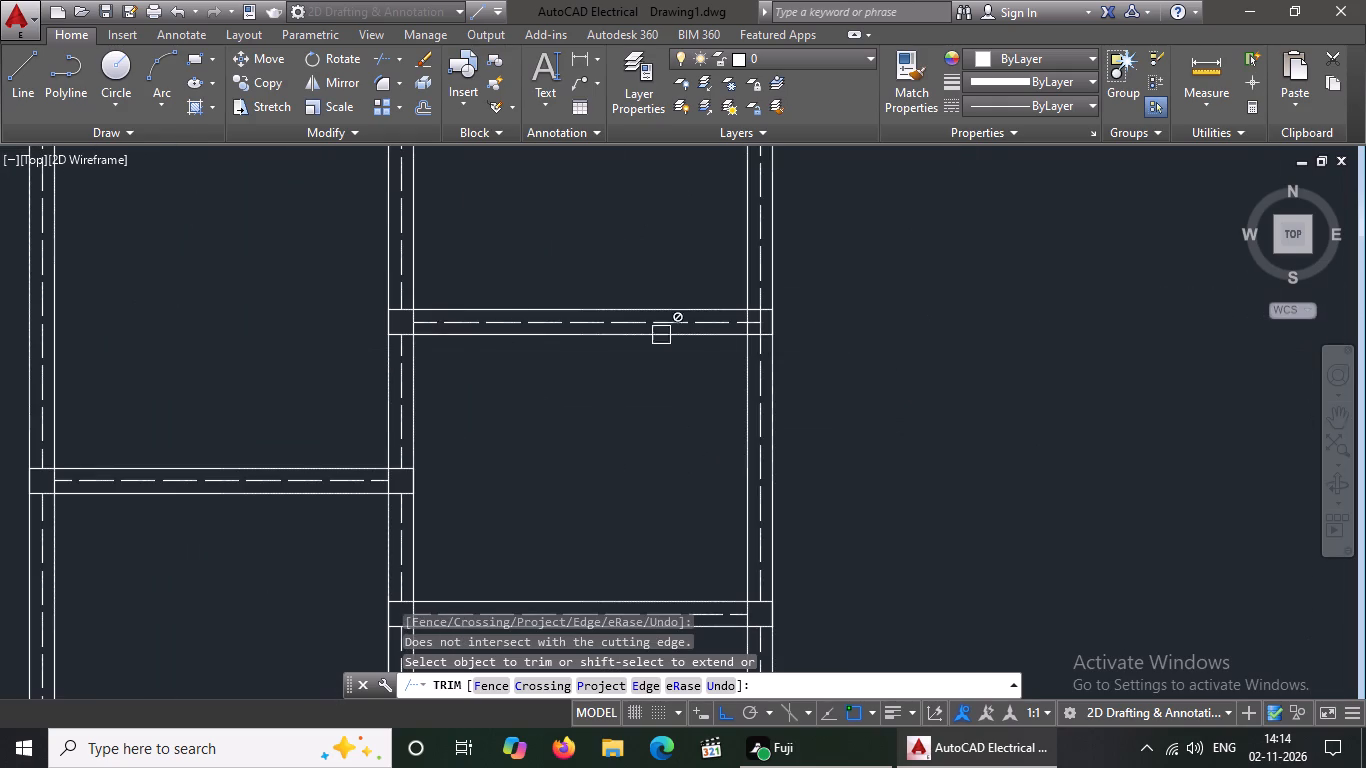
scroll(767, 326, up, 3)
click(731, 315)
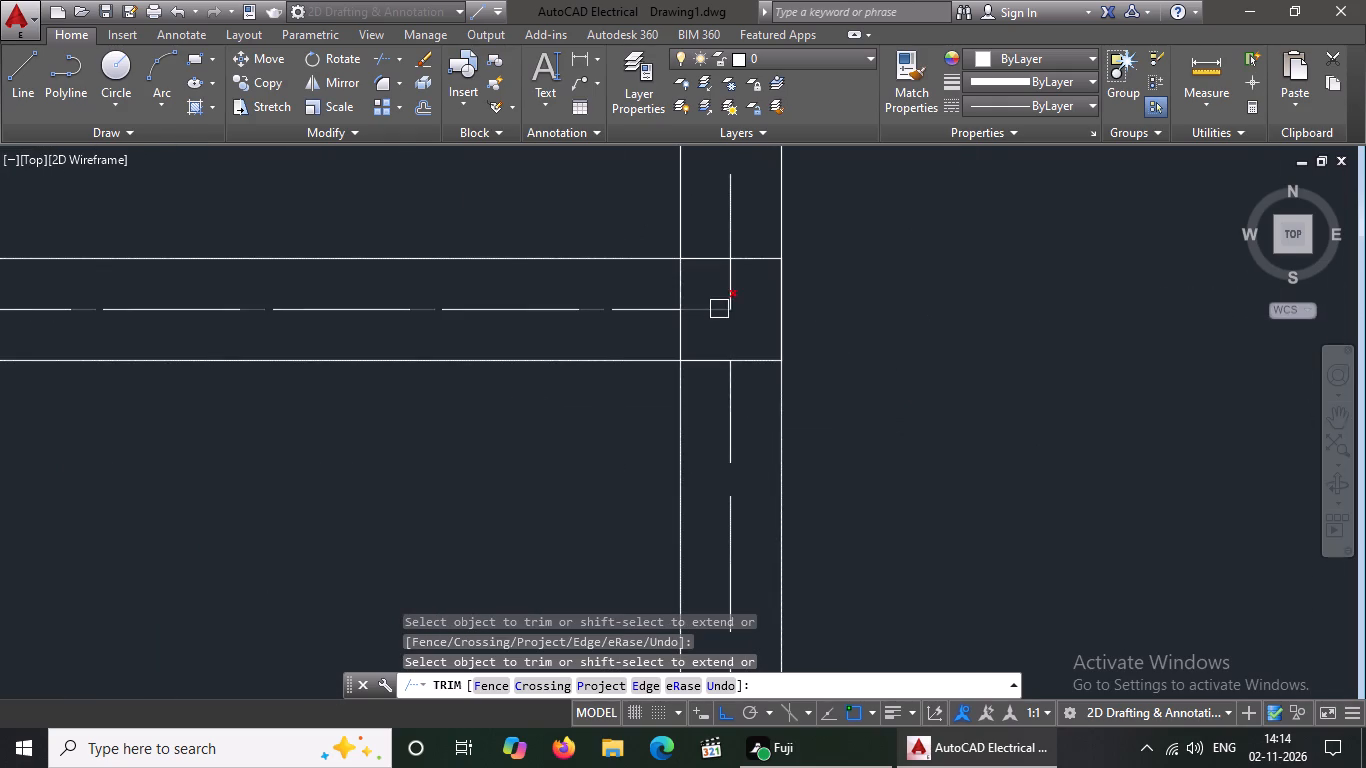
click(719, 309)
click(732, 301)
Trim both centre lines out of the column square at the upper-left corner of the bedroom above the drawing room.
scroll(726, 313, down, 5)
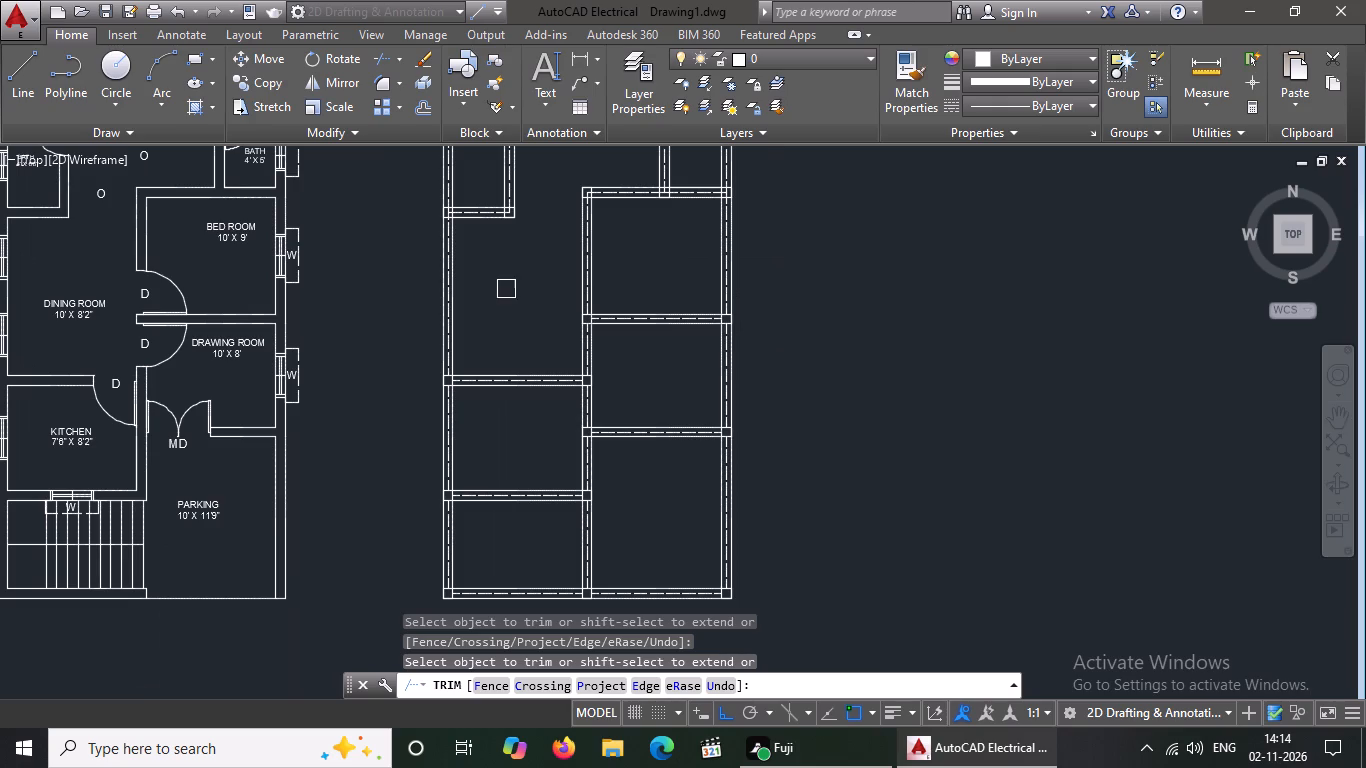
scroll(601, 147, up, 3)
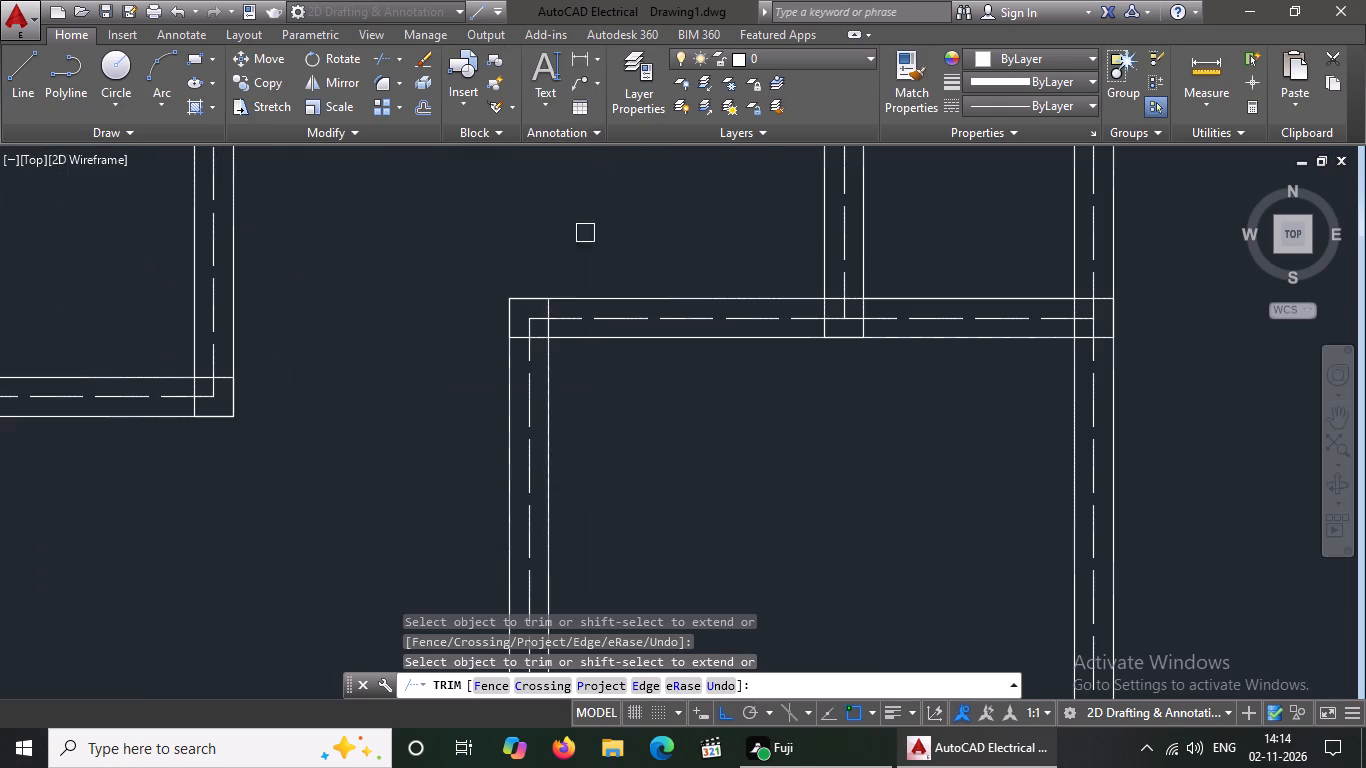
scroll(547, 320, up, 2)
click(494, 325)
click(499, 312)
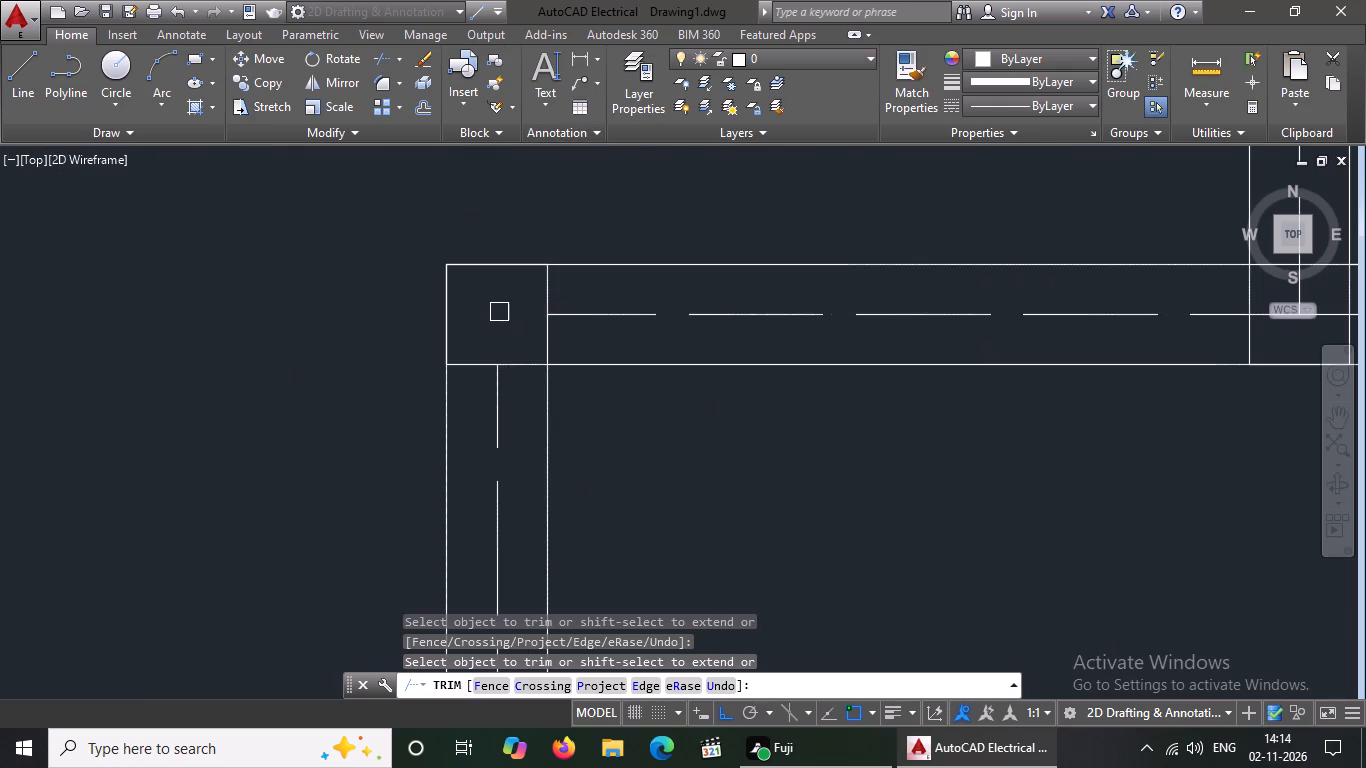
Trim the centre lines out of the column square where the bath's side wall meets the bedroom's top wall.
scroll(503, 309, down, 4)
scroll(629, 303, up, 4)
click(606, 342)
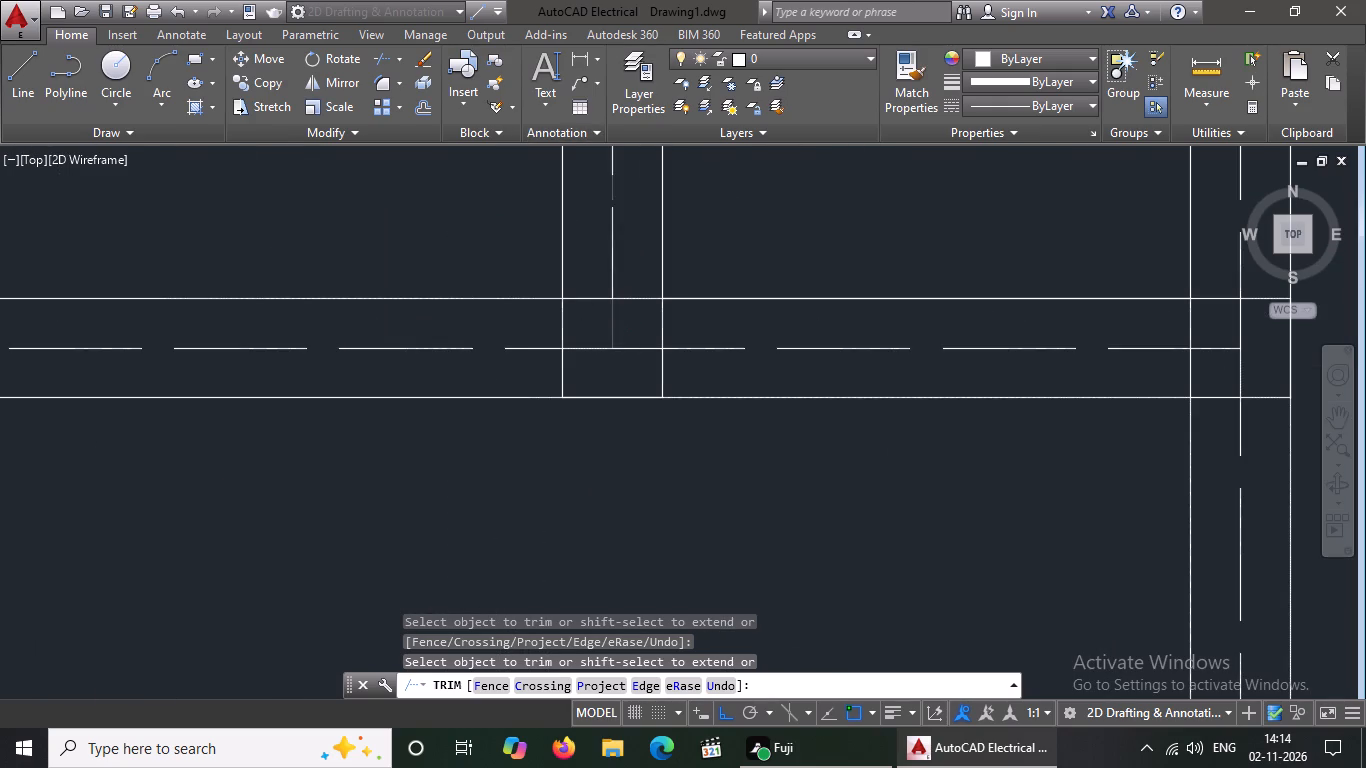
click(596, 351)
click(614, 346)
Trim the centre lines out of the column square at the right end of the bedroom's top wall.
scroll(616, 342, down, 4)
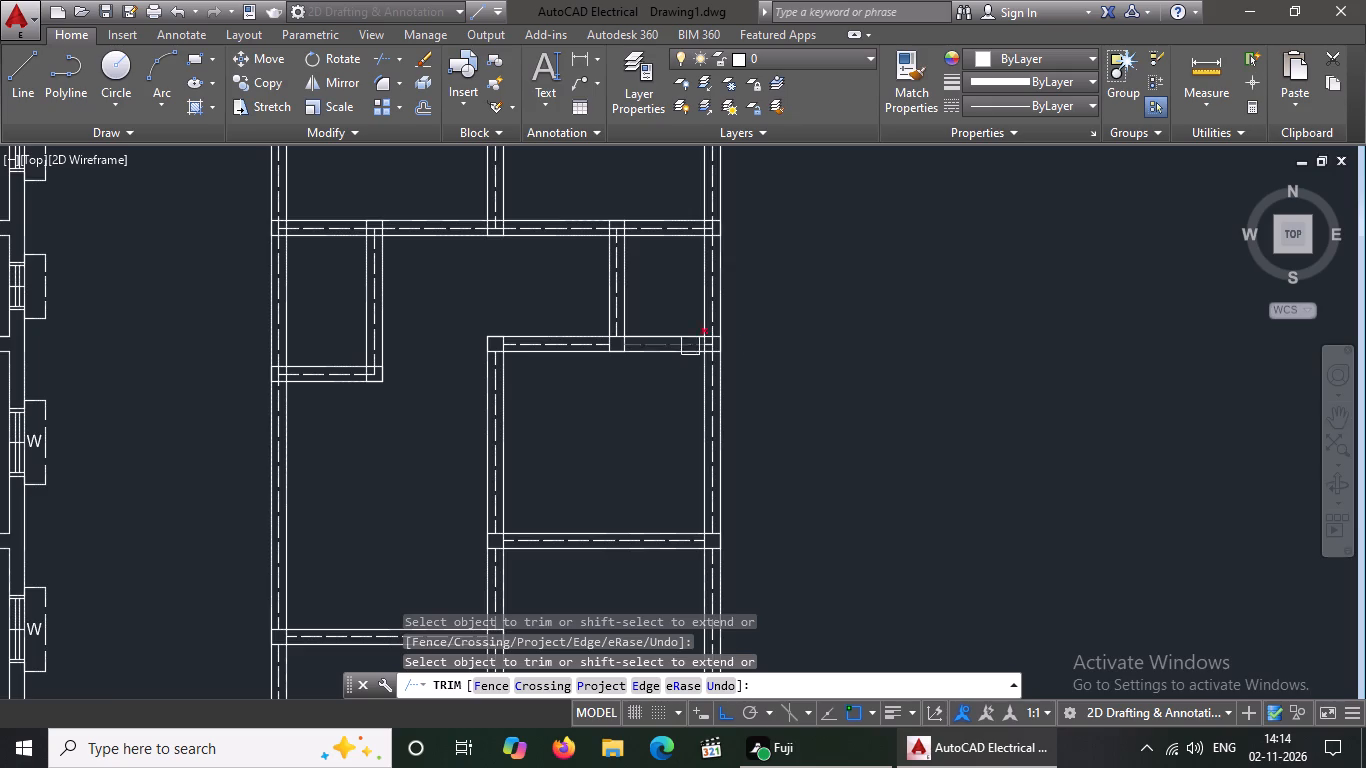
scroll(729, 359, up, 3)
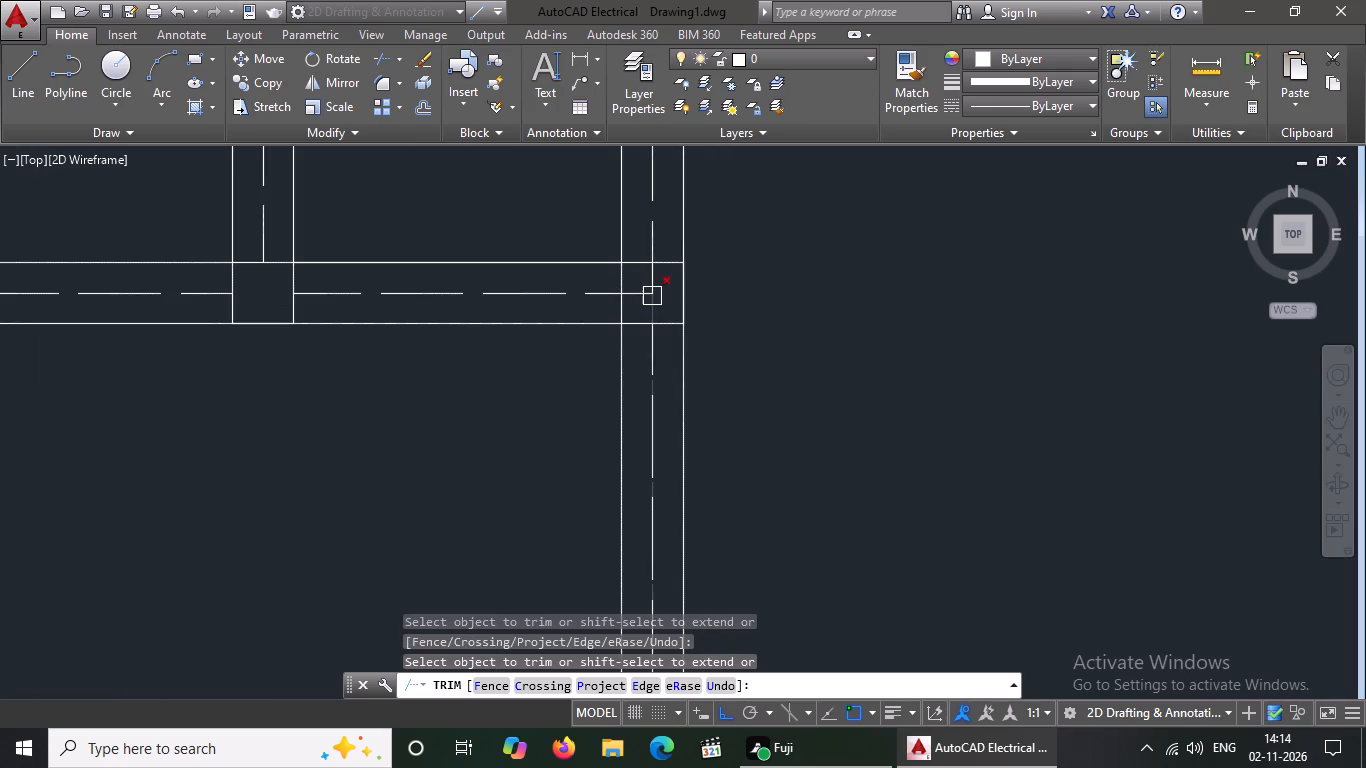
click(628, 293)
click(651, 283)
click(654, 299)
Trim the centre lines out of the two column squares at both ends of the 4' x 6'6" bath's bottom wall.
scroll(647, 305, down, 3)
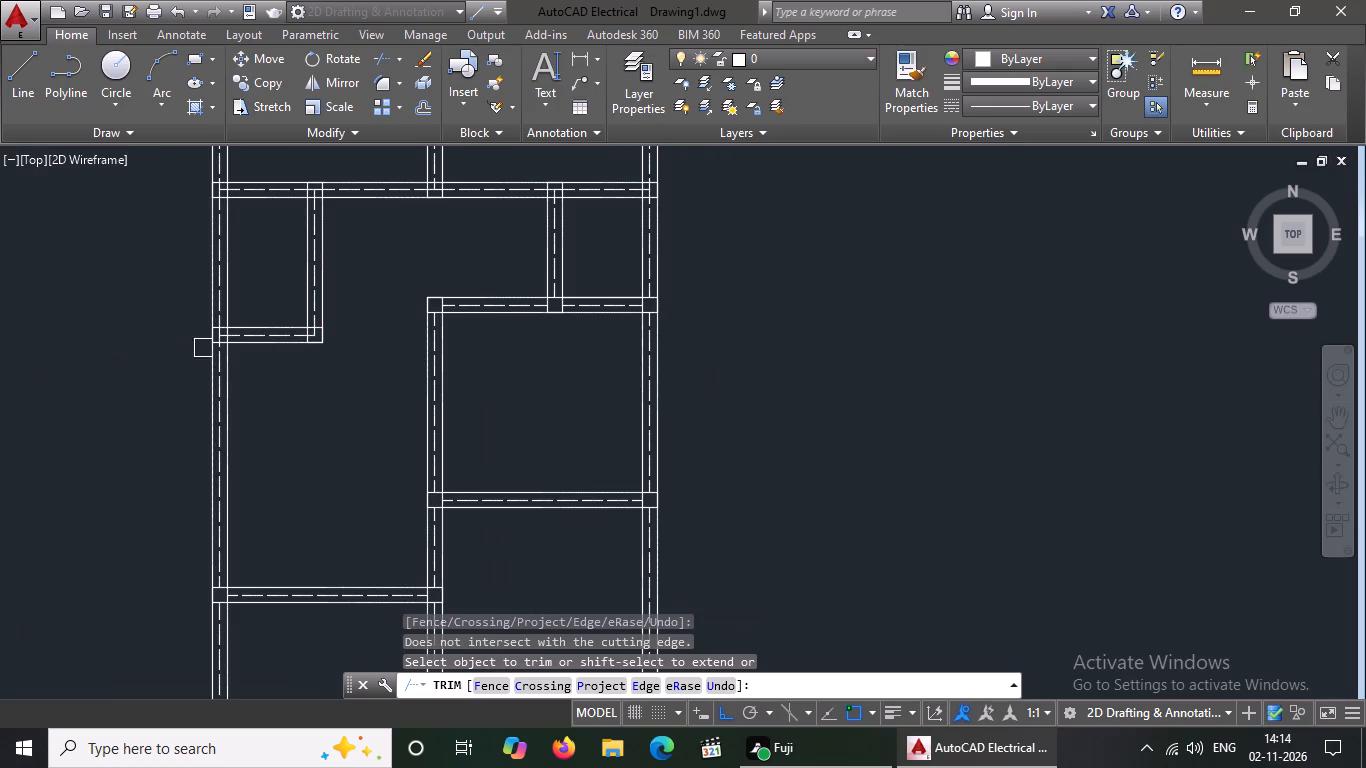
scroll(254, 348, up, 3)
click(114, 295)
click(105, 290)
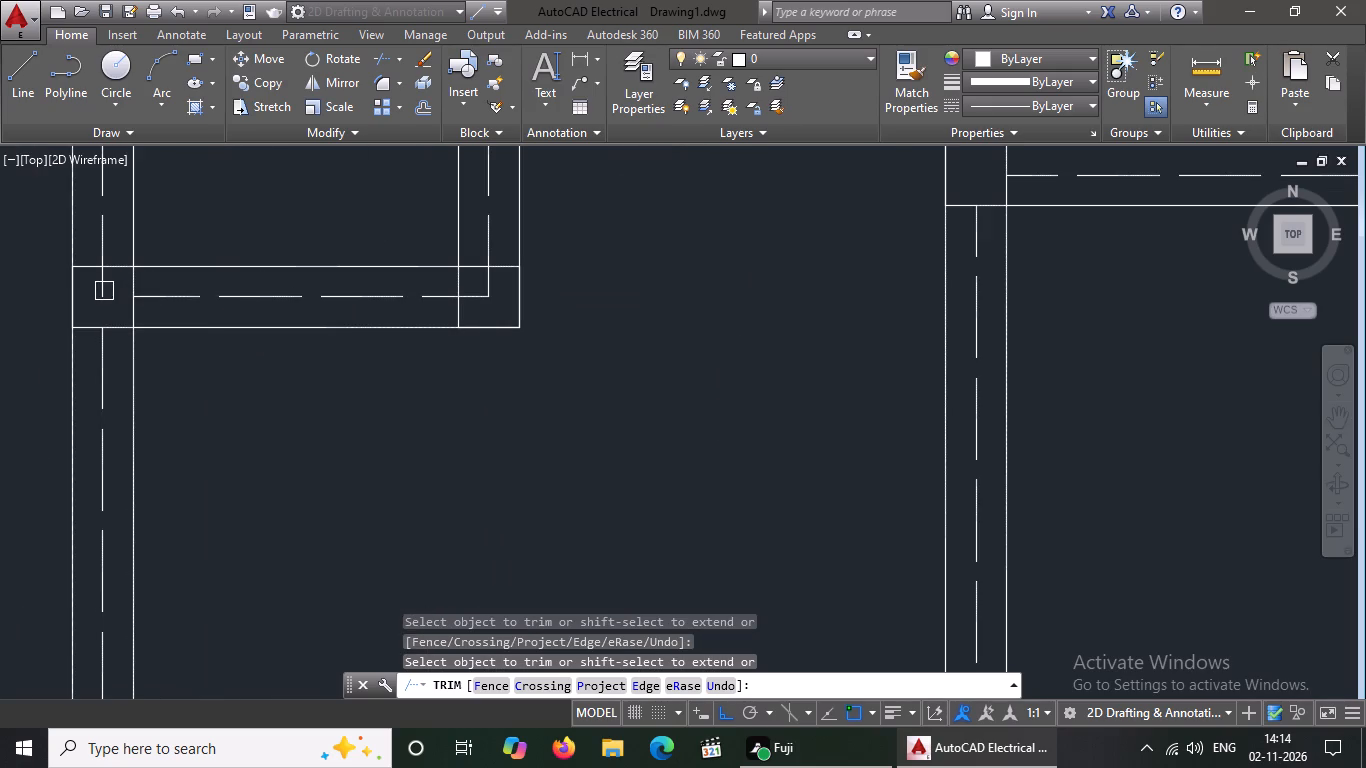
click(104, 291)
click(486, 302)
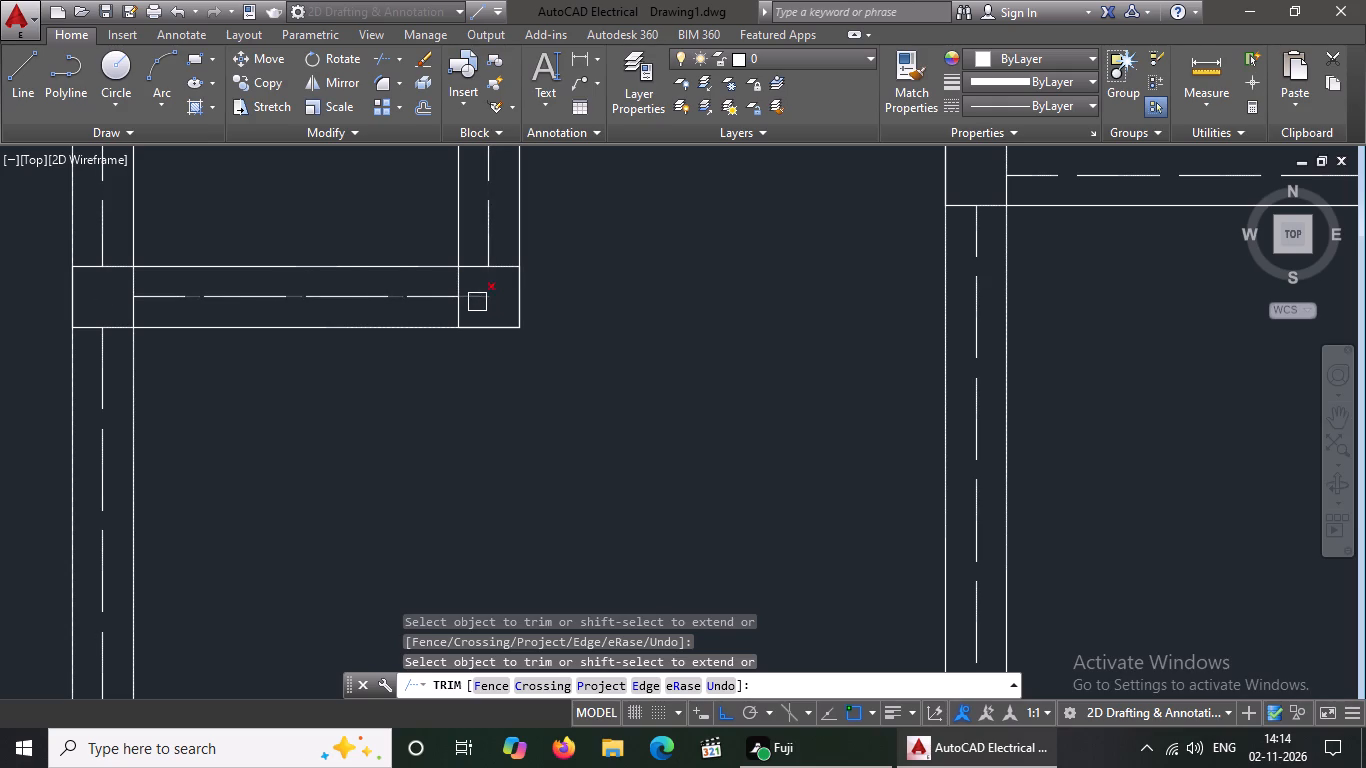
click(477, 302)
Trim the centre lines out of the column square at the left end of the wall below the two top bedrooms.
scroll(512, 320, down, 4)
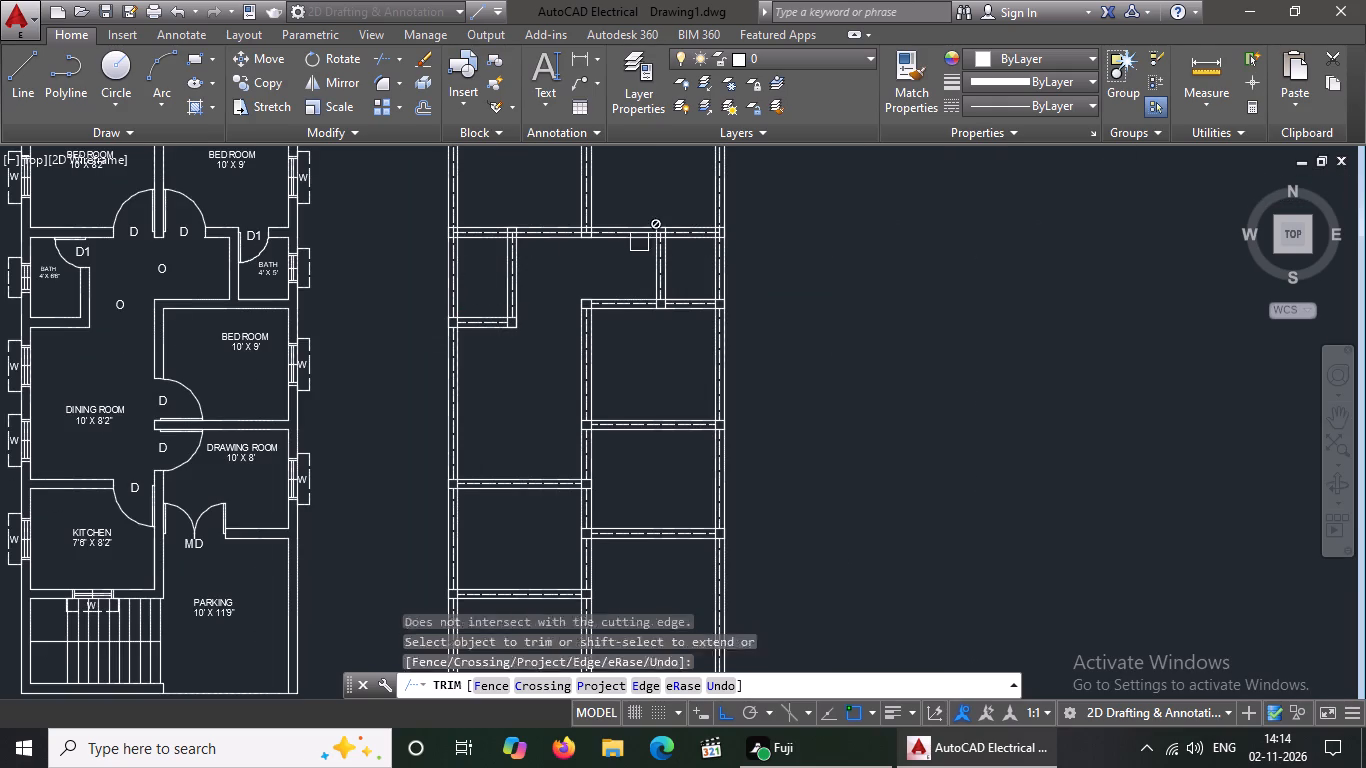
scroll(462, 225, up, 5)
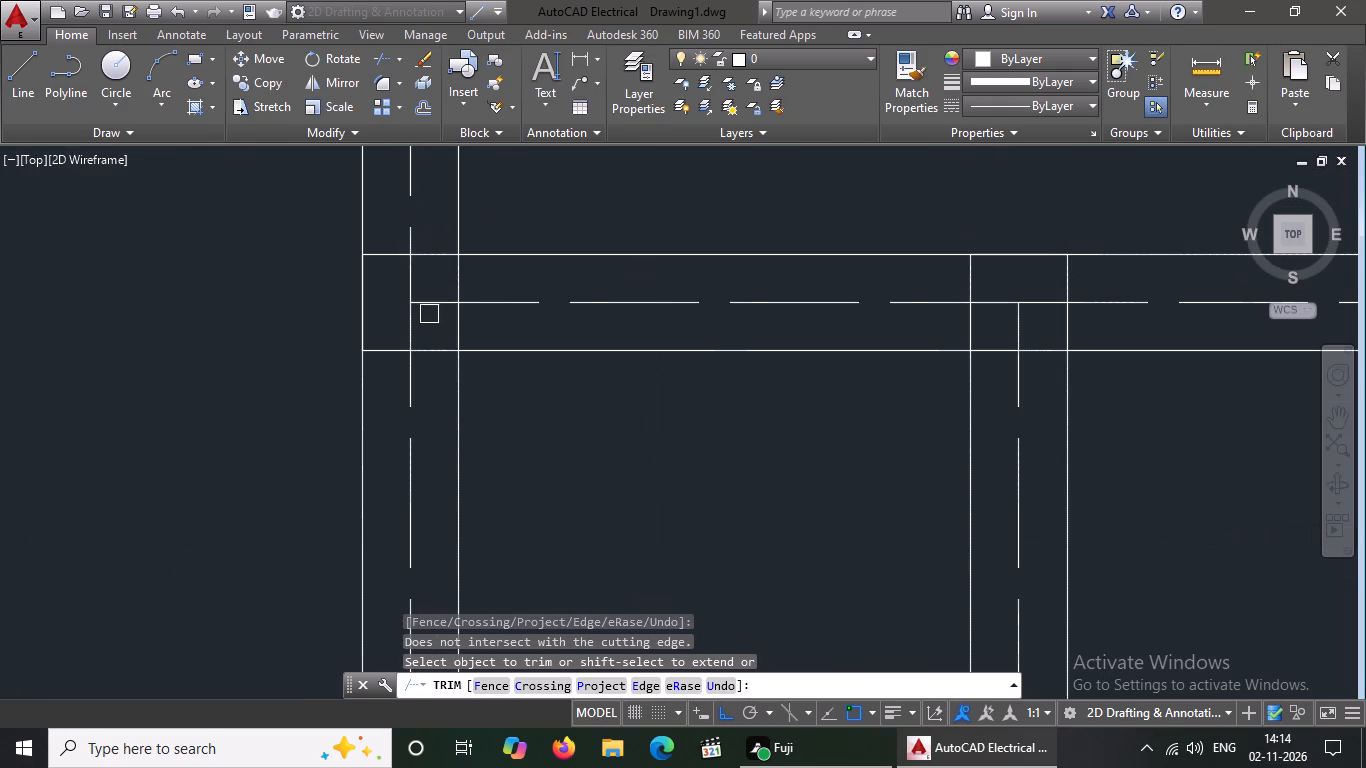
click(426, 306)
click(405, 287)
click(409, 304)
Trim the centre lines out of the column square where the 4' x 6'6" bath's side wall meets the top bedrooms' lower wall.
scroll(438, 310, down, 2)
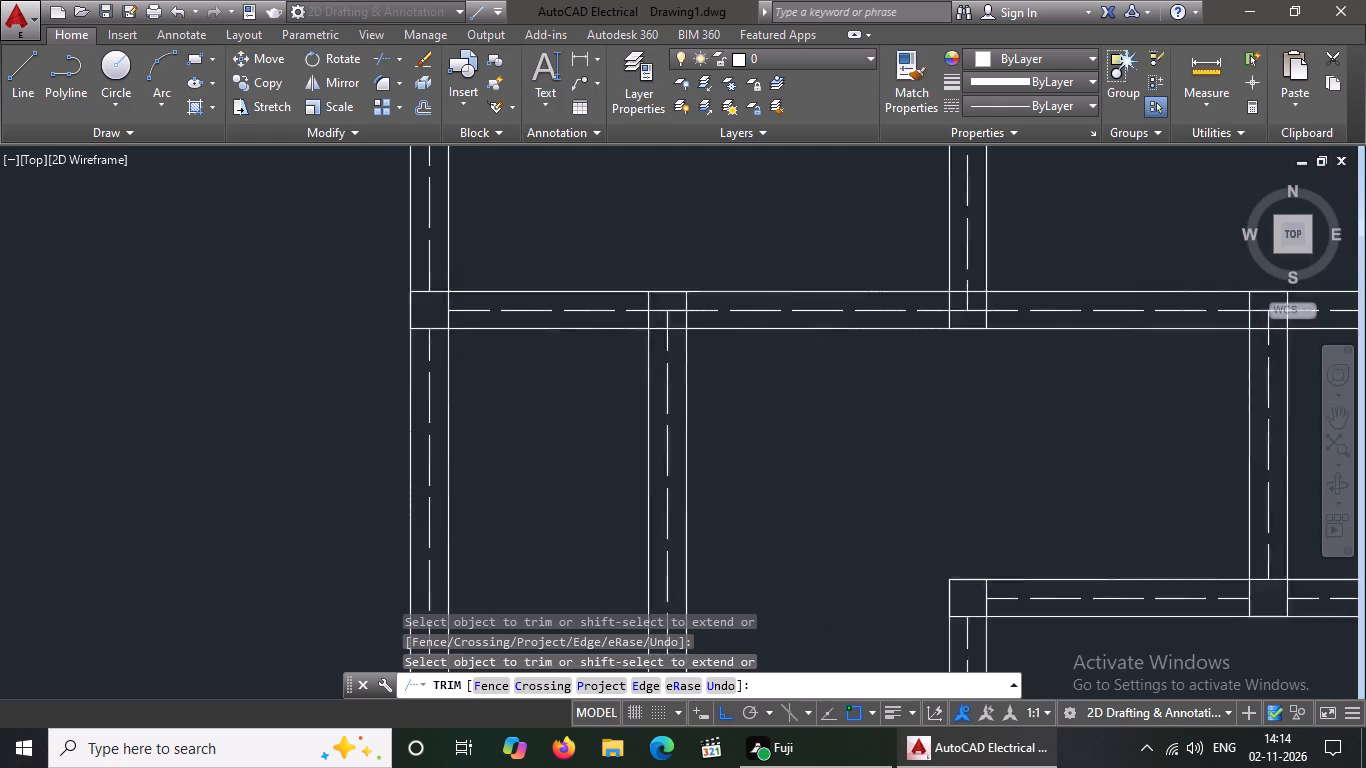
scroll(443, 317, down, 1)
scroll(589, 310, up, 3)
click(534, 321)
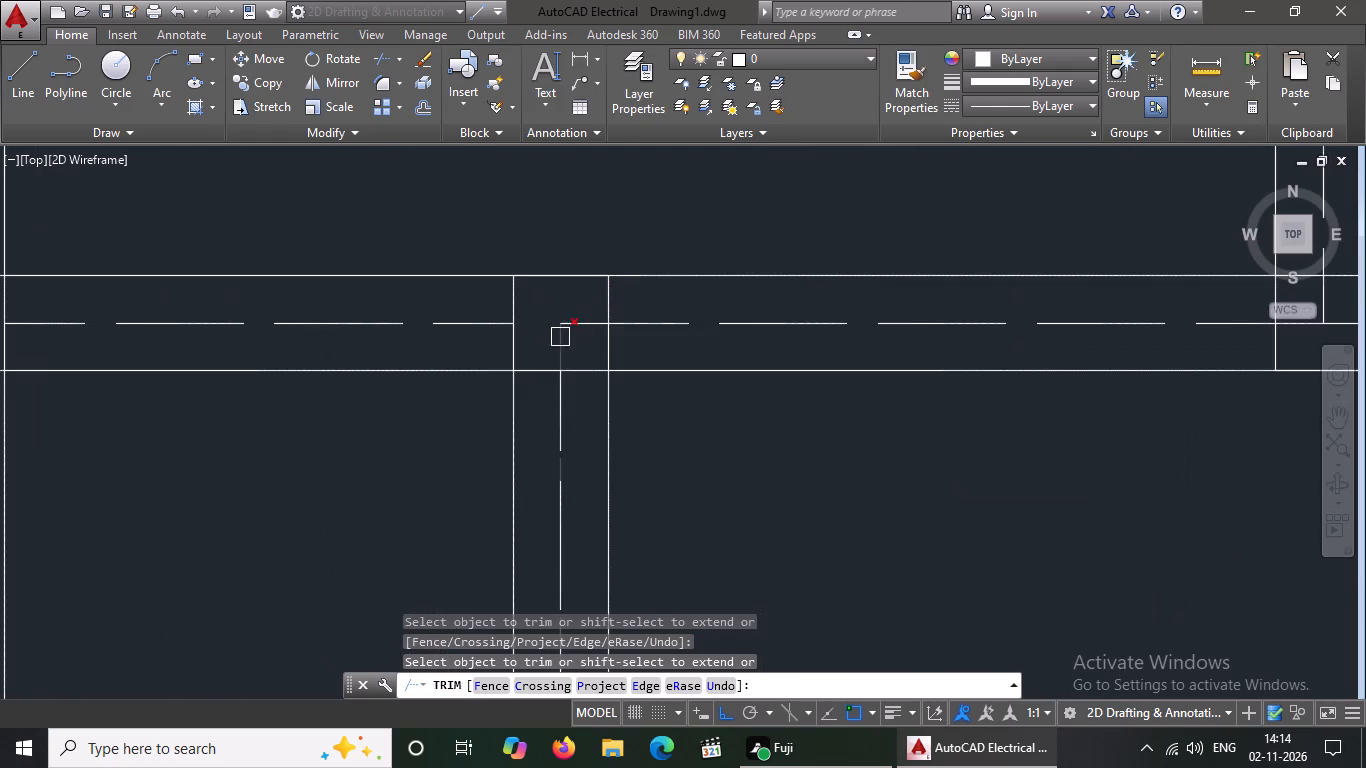
click(566, 338)
click(565, 327)
Trim the centre line out of the column square where the wall between the two top bedrooms meets their lower wall.
scroll(541, 319, down, 3)
scroll(757, 334, up, 3)
click(648, 279)
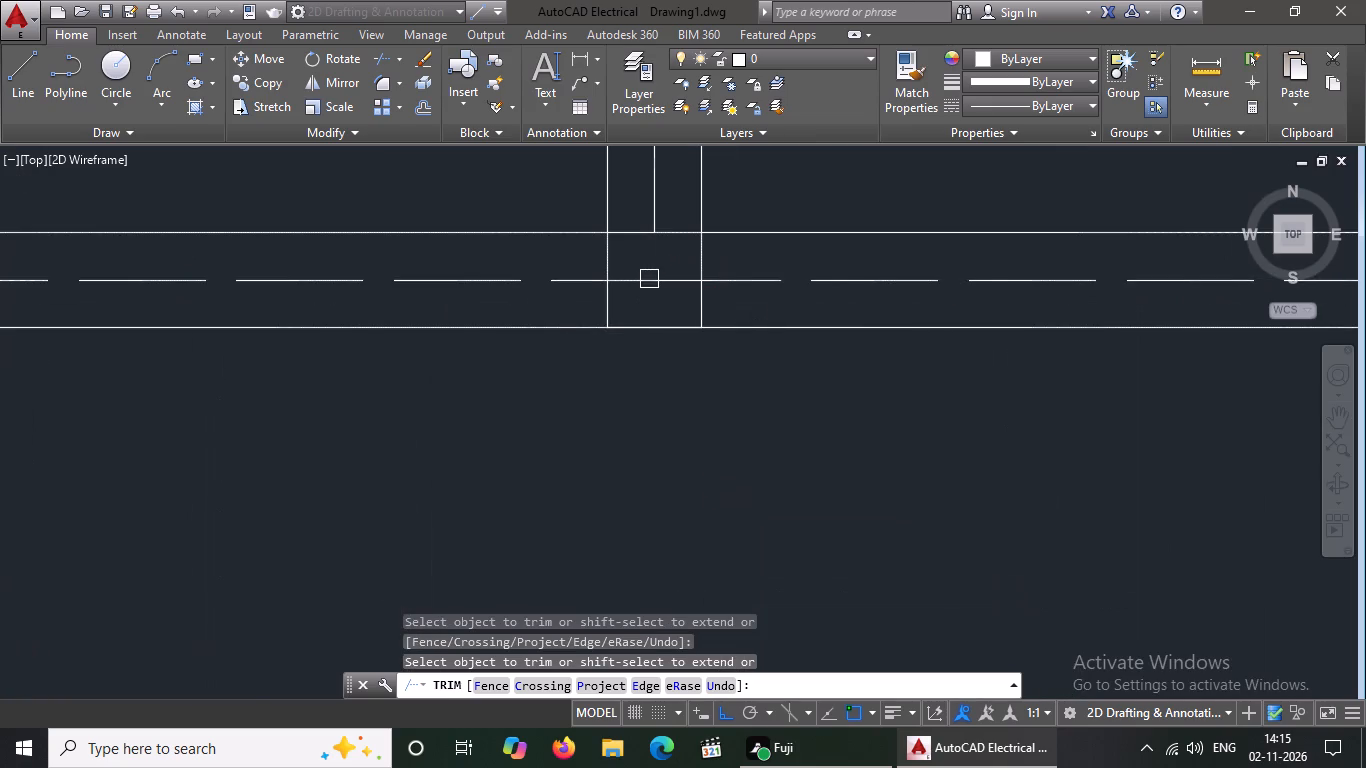
click(660, 278)
click(651, 282)
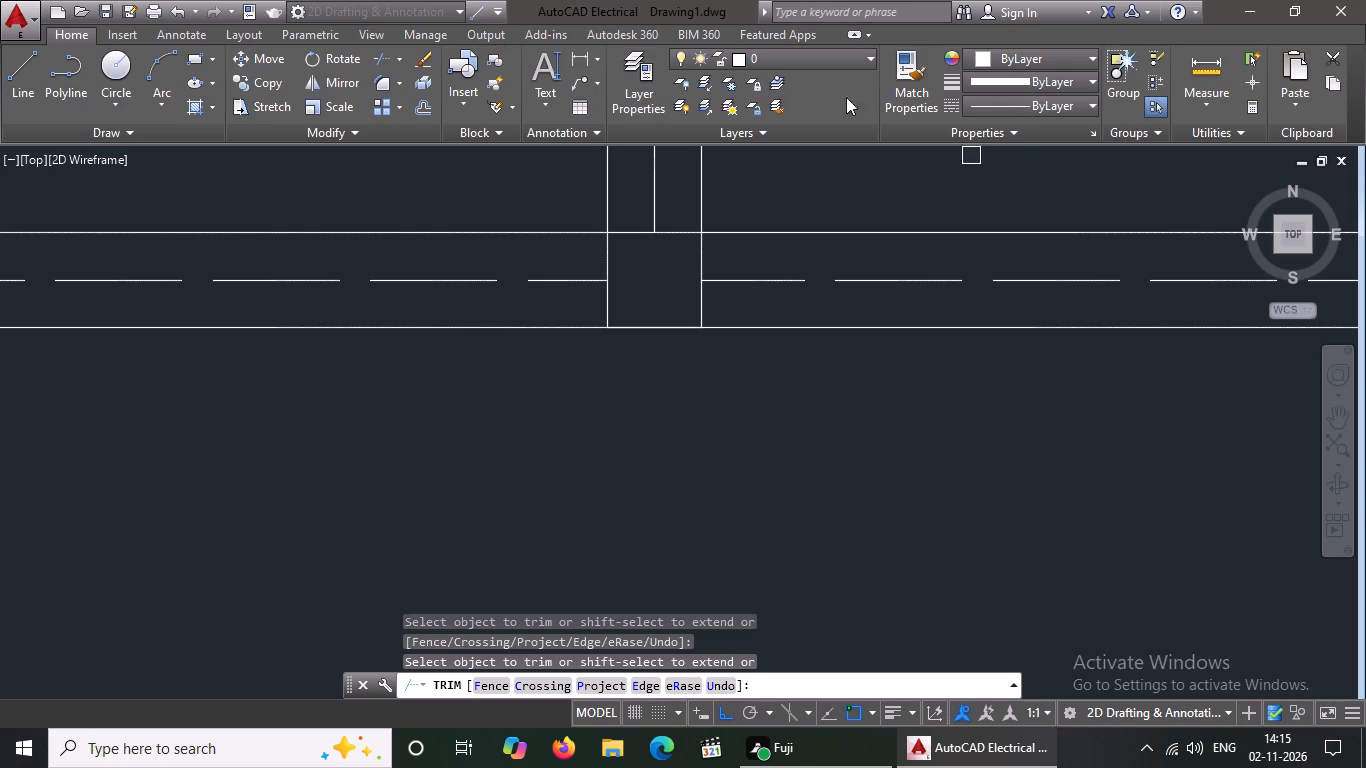
Trim the centre lines out of the two column squares at both ends of the 4' x 5' bath's top wall.
scroll(587, 302, down, 3)
scroll(792, 310, up, 2)
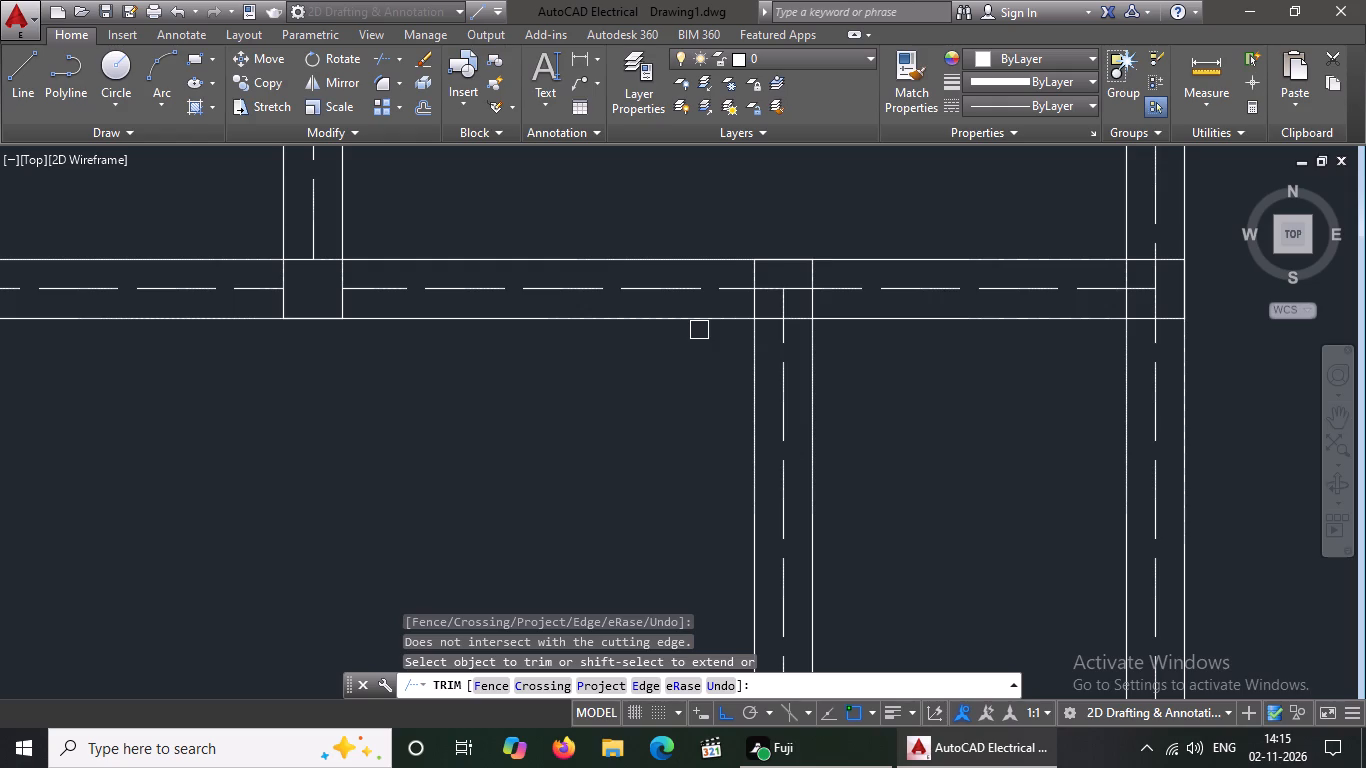
click(768, 289)
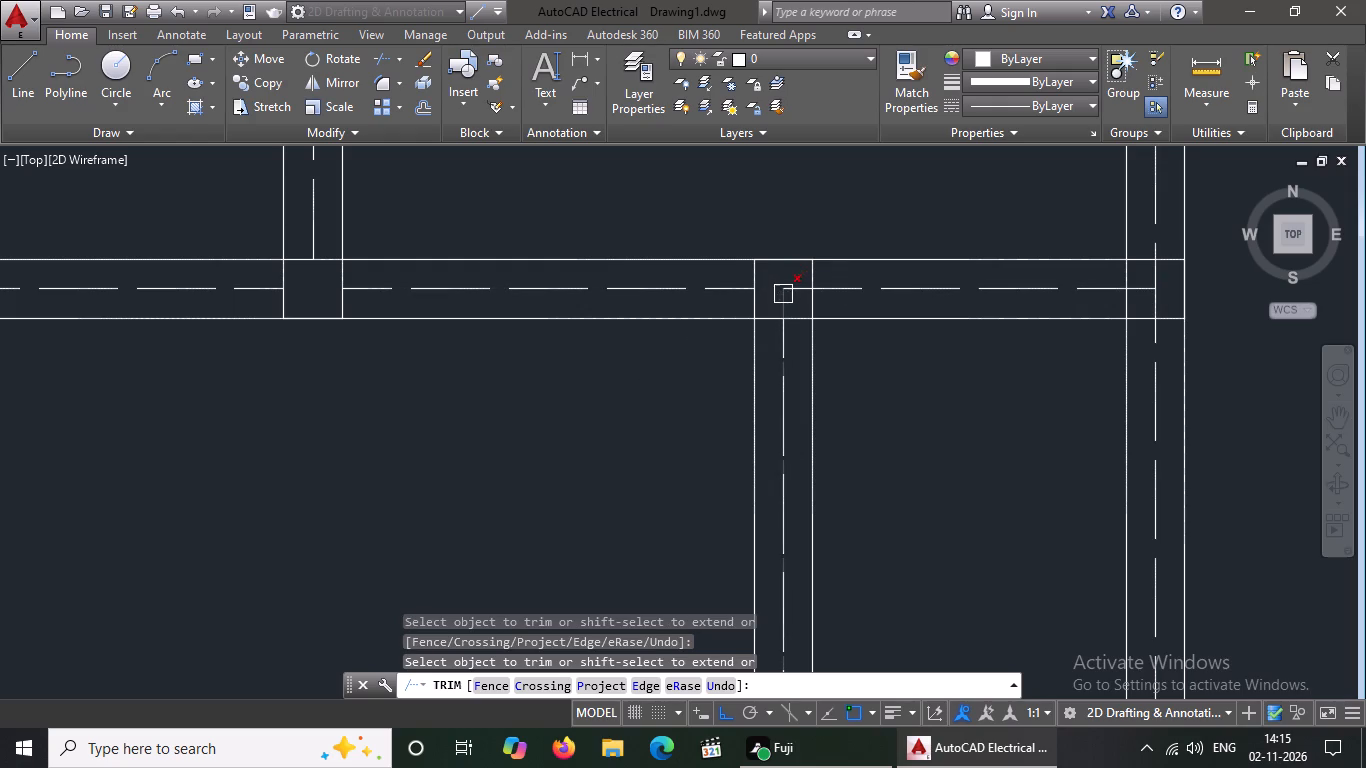
click(783, 294)
click(792, 290)
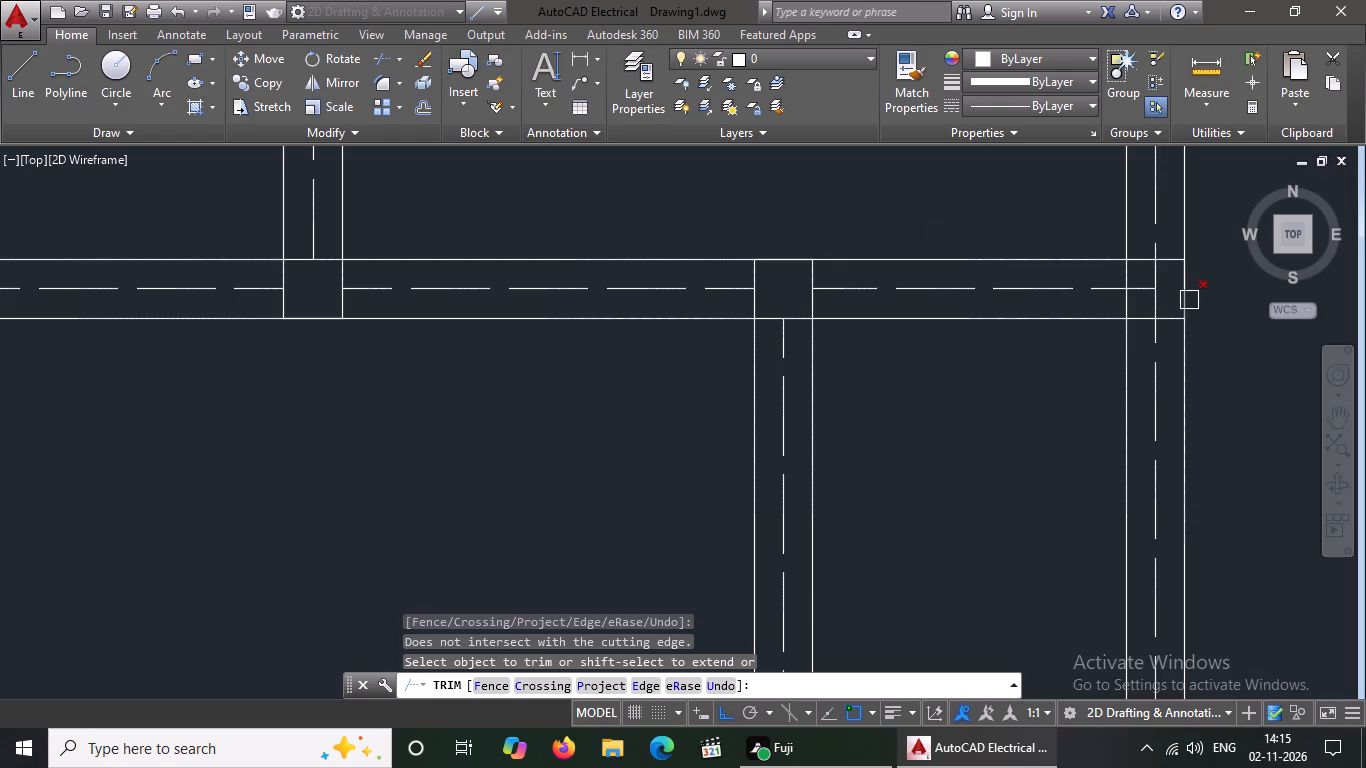
click(1159, 291)
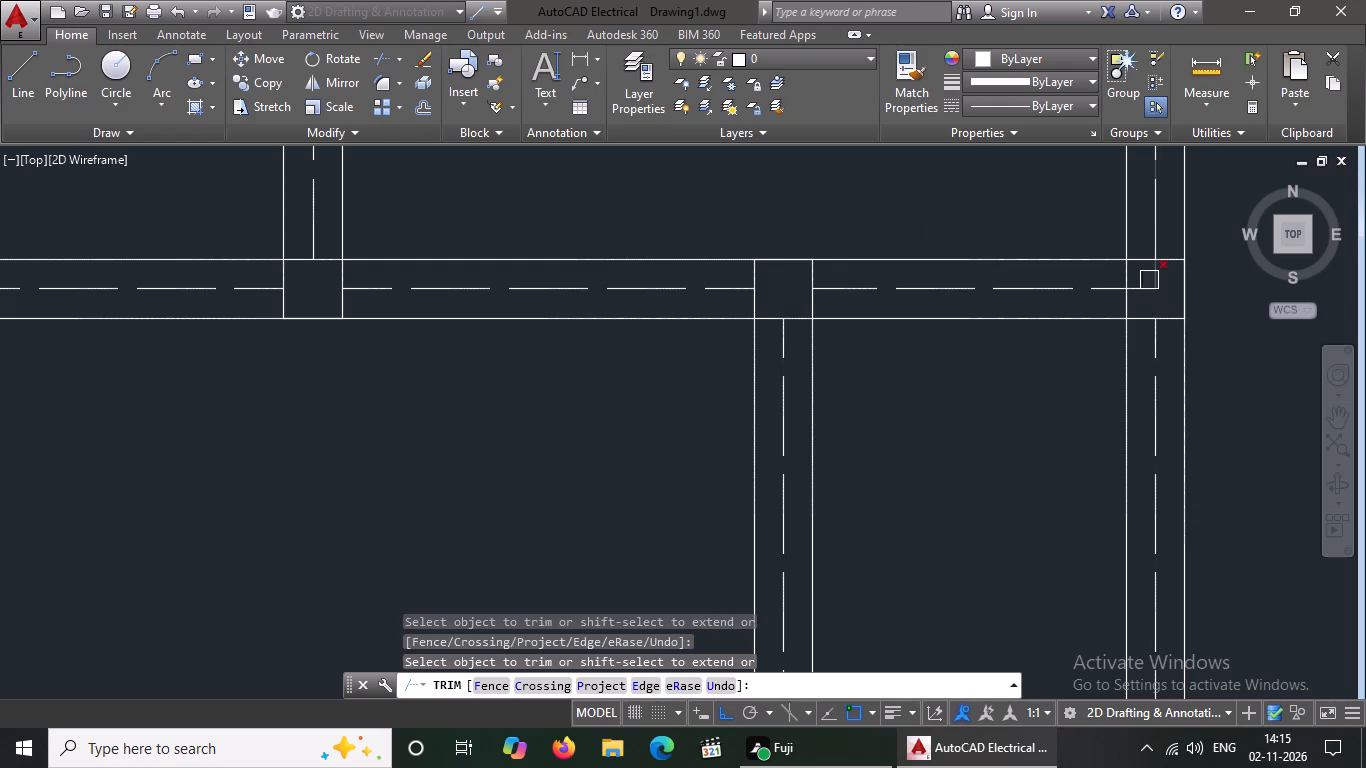
click(1150, 275)
click(1155, 287)
Trim both centre lines out of the column square at the upper-left corner of the column layout.
scroll(812, 284, down, 4)
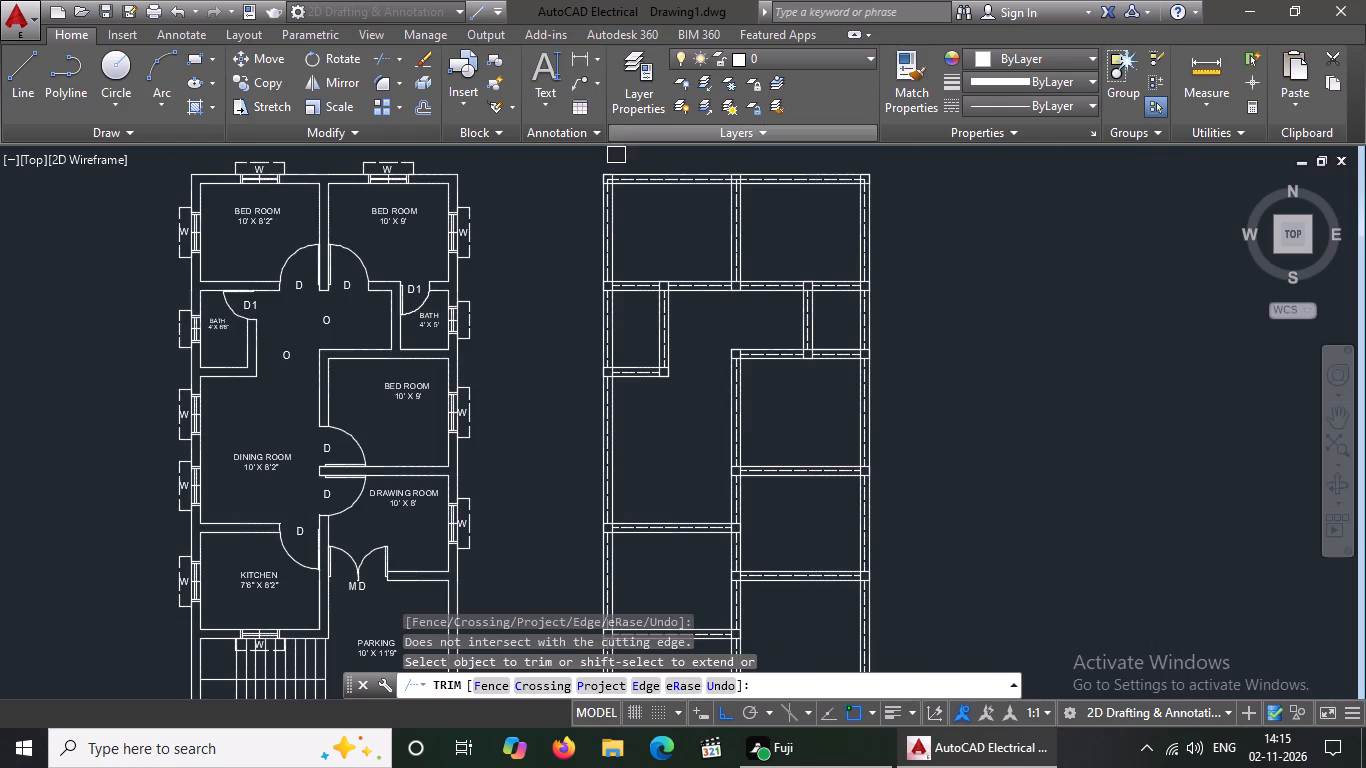
scroll(619, 169, up, 6)
click(438, 271)
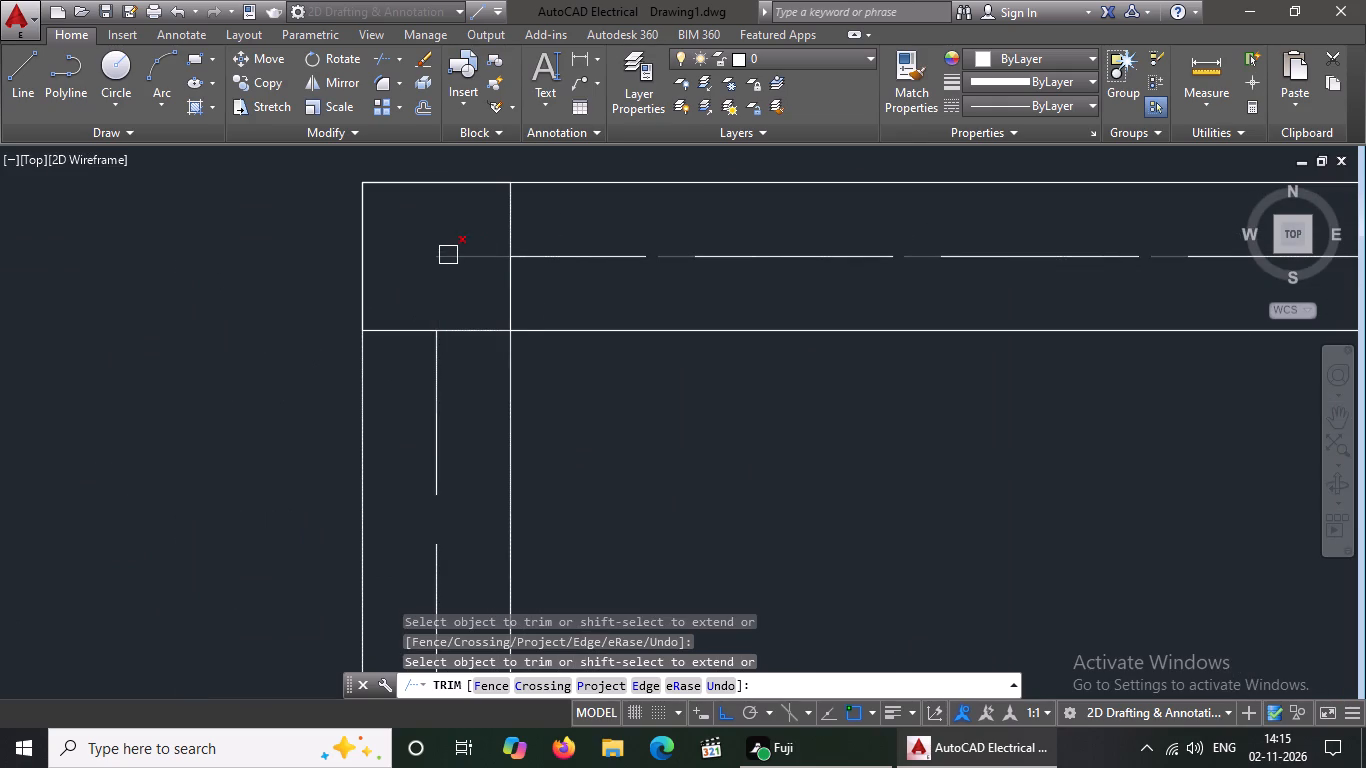
click(449, 254)
Trim the centre lines out of the column square where the wall between the two top bedrooms meets the outer top wall.
scroll(449, 266, down, 4)
scroll(799, 290, up, 3)
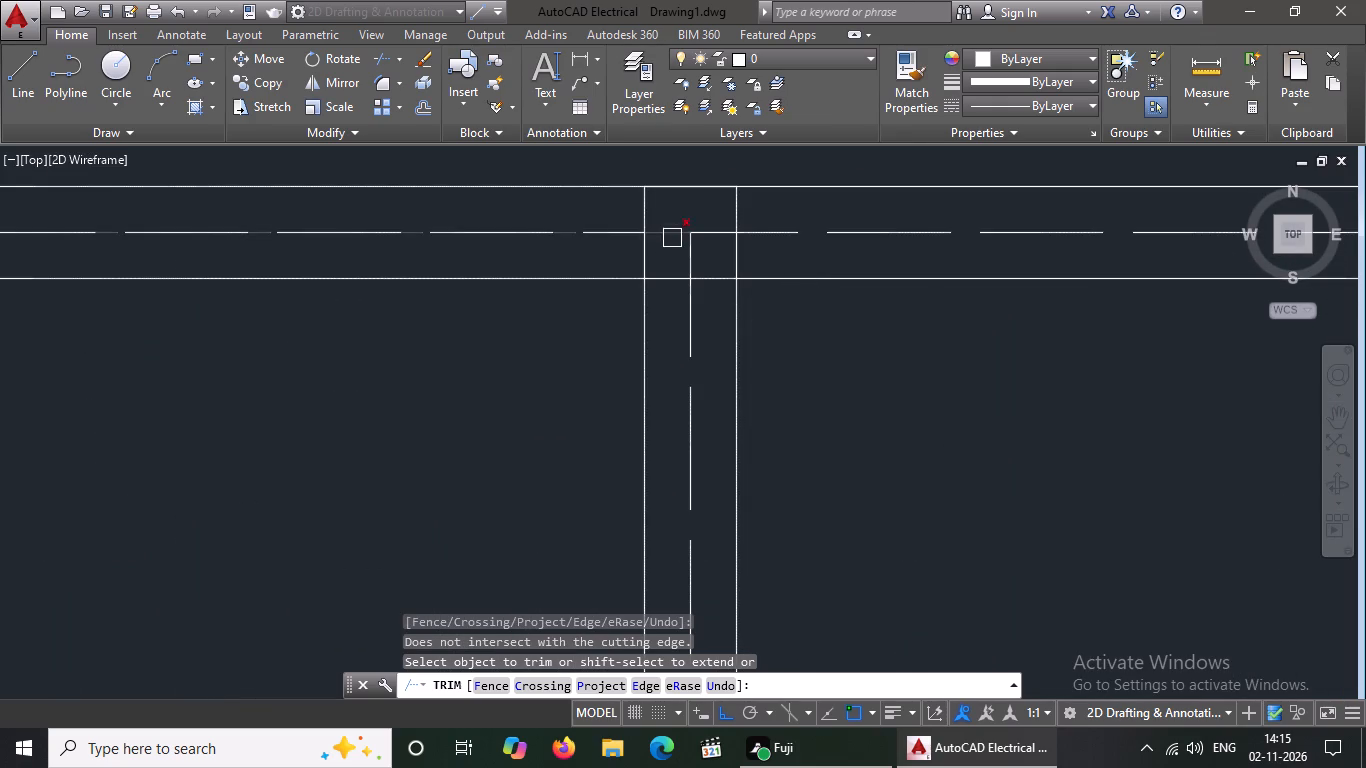
click(672, 236)
click(691, 250)
click(697, 233)
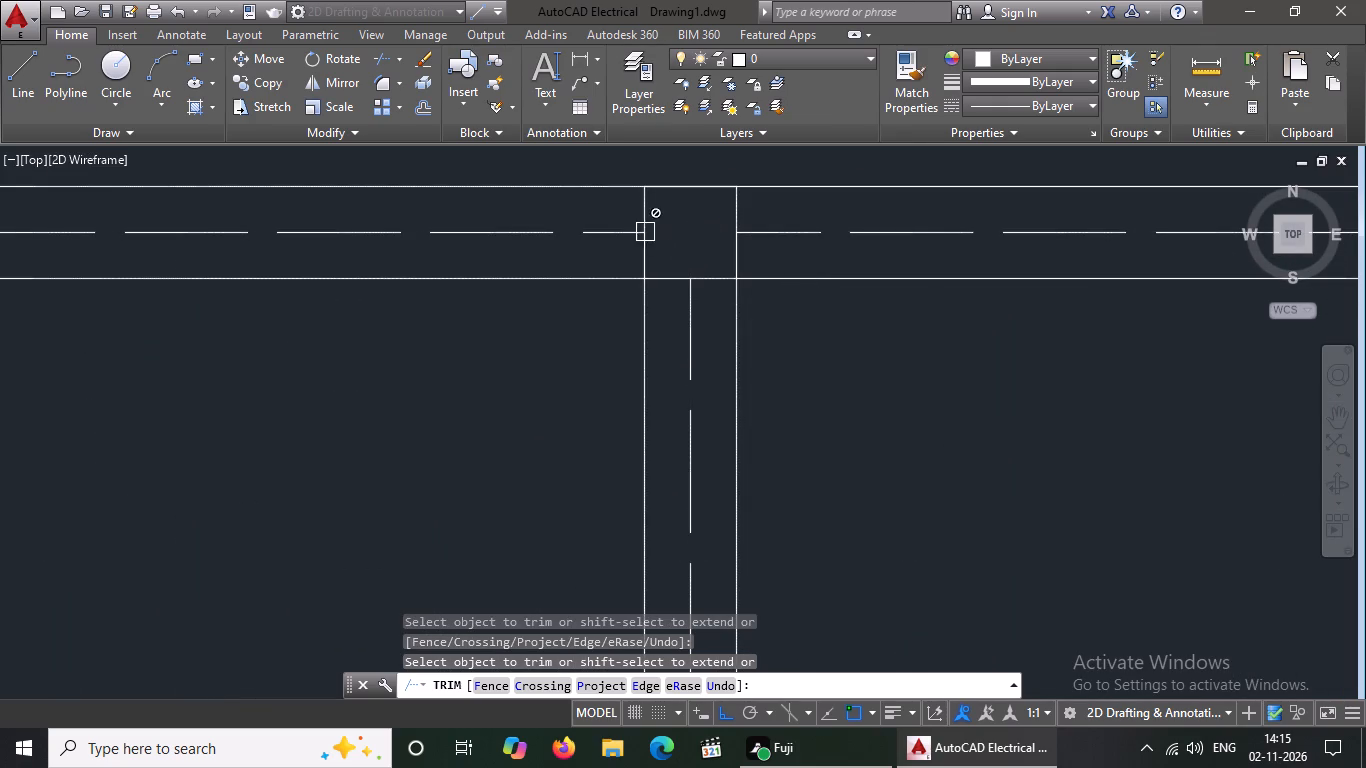
Trim both centre lines out of the column square at the upper-right corner of the layout and end the trimming.
scroll(617, 222, down, 4)
scroll(853, 254, up, 5)
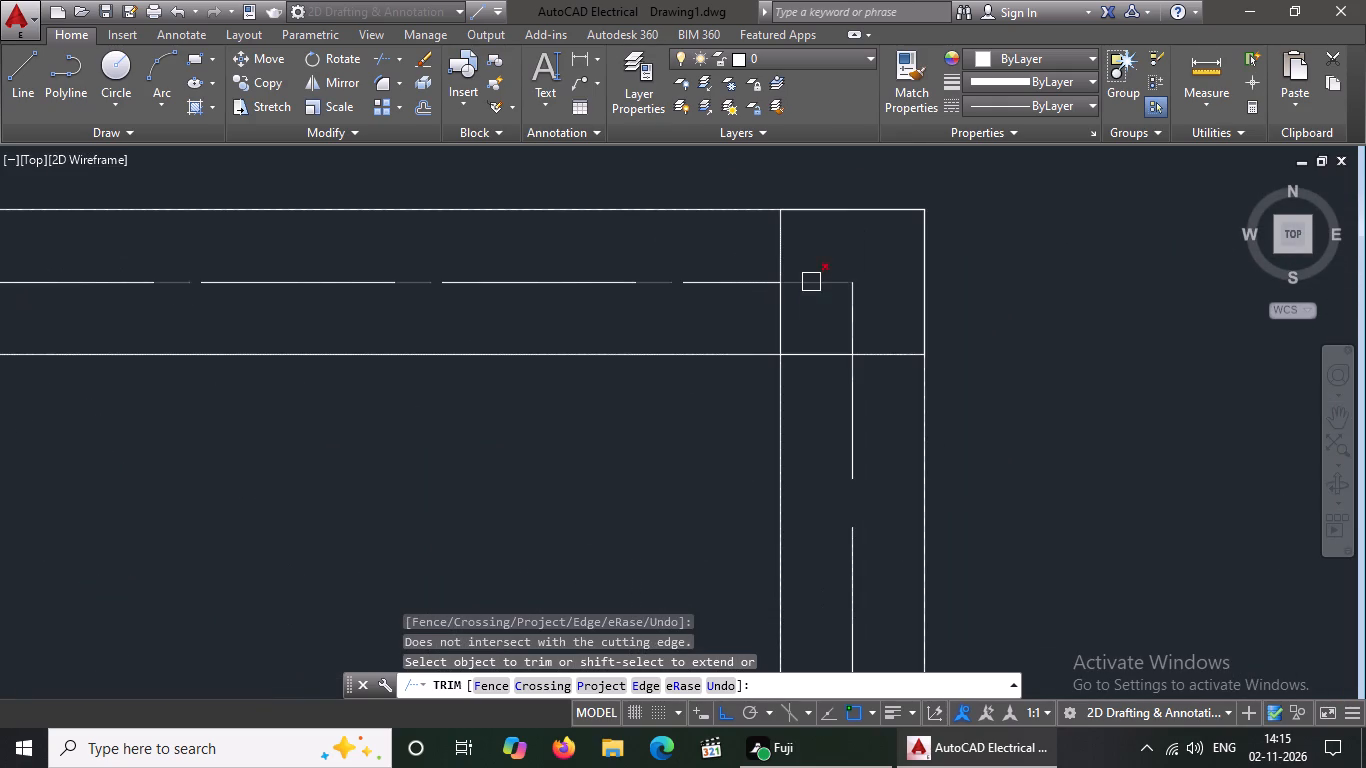
click(811, 282)
click(849, 311)
scroll(849, 311, down, 7)
key(Escape)
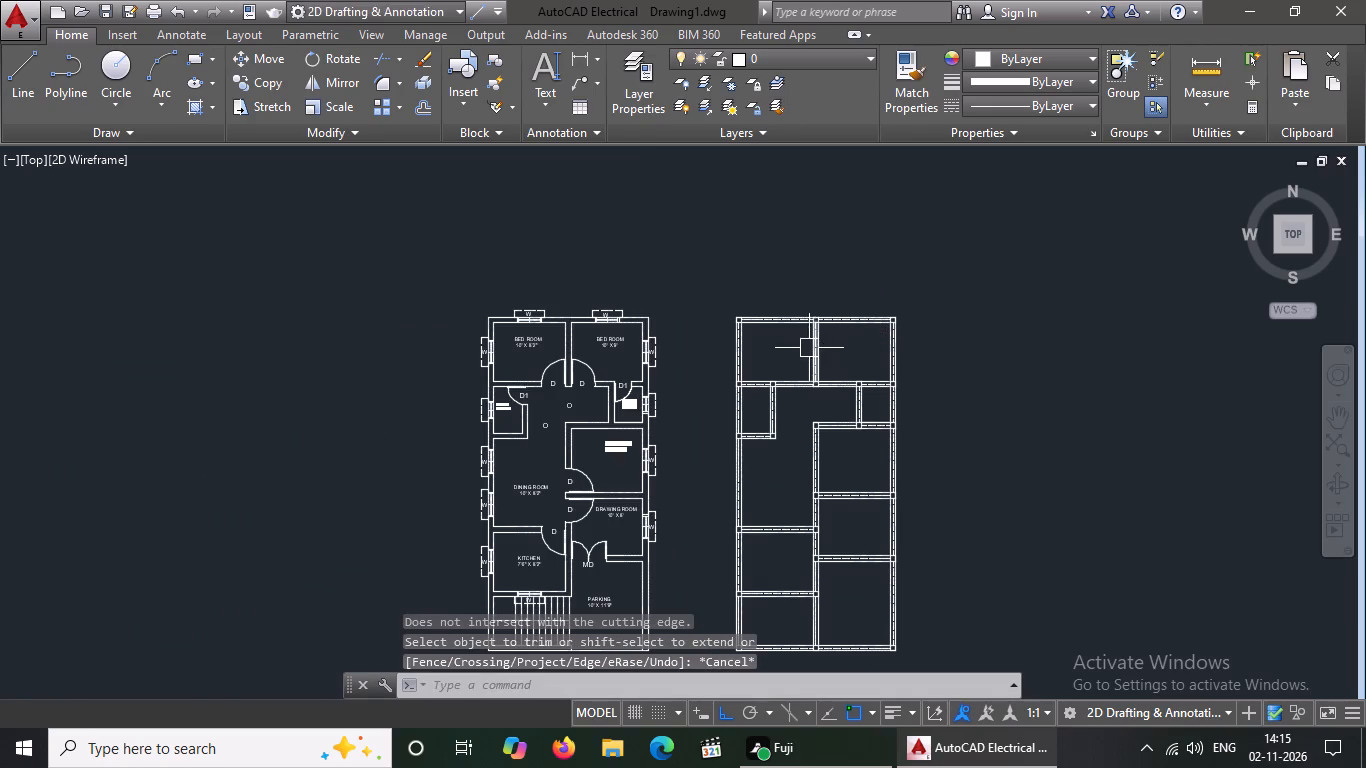
Examine the upper part of the column layout for centre lines remaining inside the column squares.
scroll(815, 357, down, 2)
scroll(815, 382, up, 4)
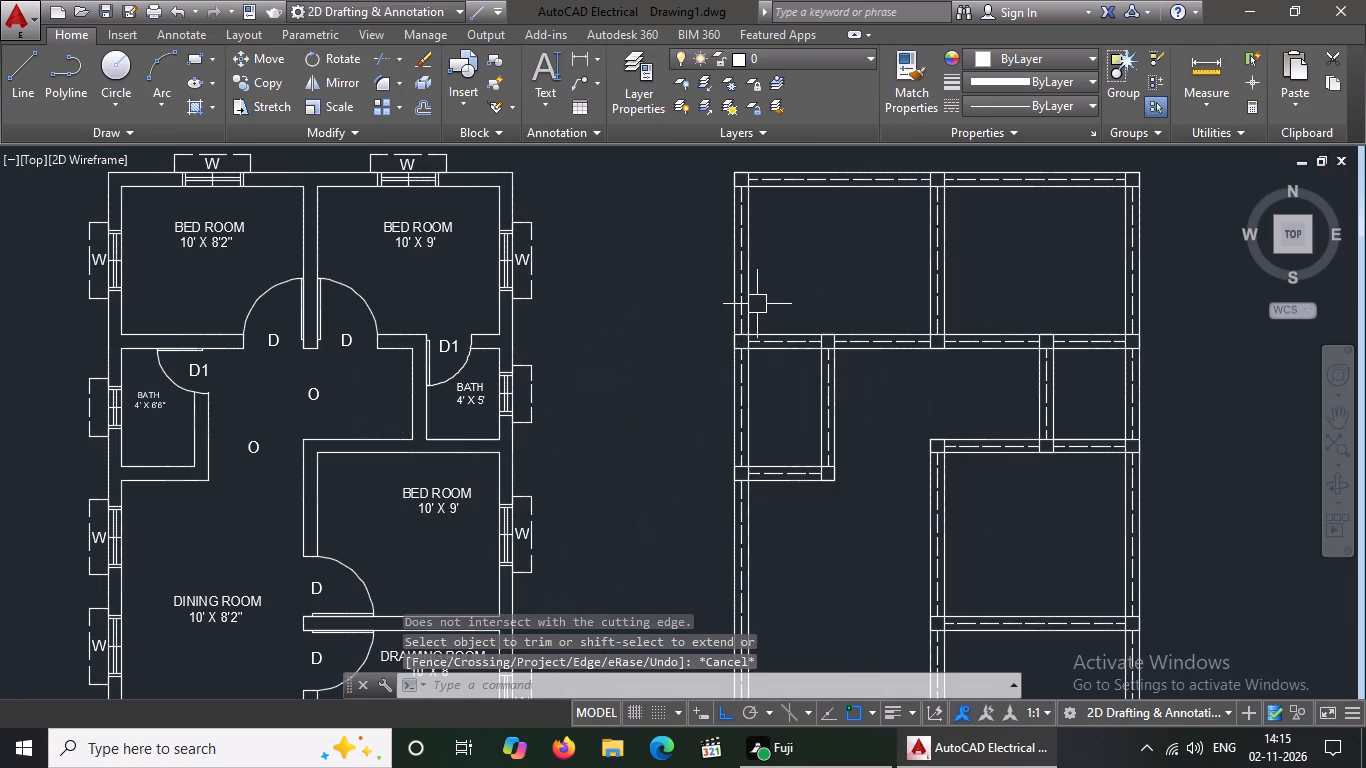
scroll(757, 319, down, 1)
scroll(795, 222, up, 2)
scroll(761, 270, down, 1)
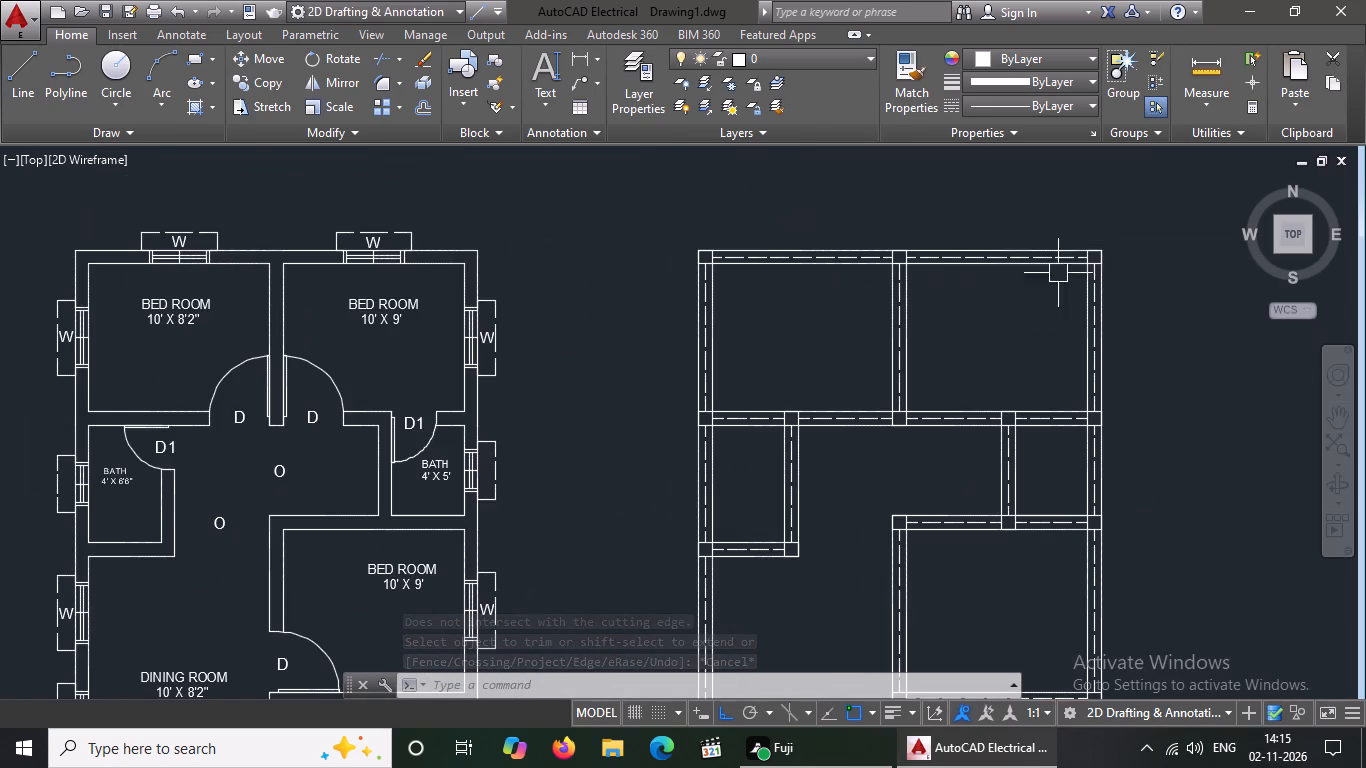
scroll(1143, 228, up, 2)
key(Escape)
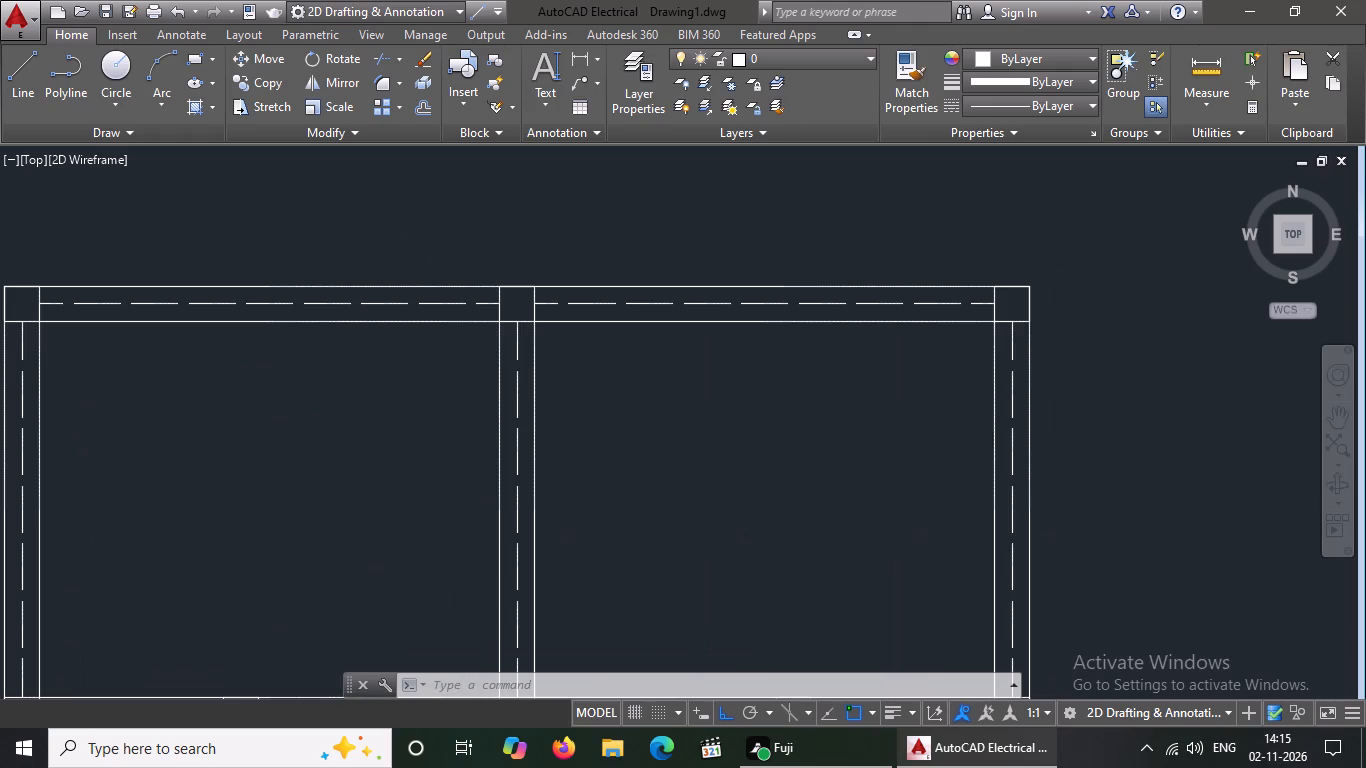
Offset the top edge of the upper-left corner column square outward twice at 5" spacing.
key(o)
key(Return)
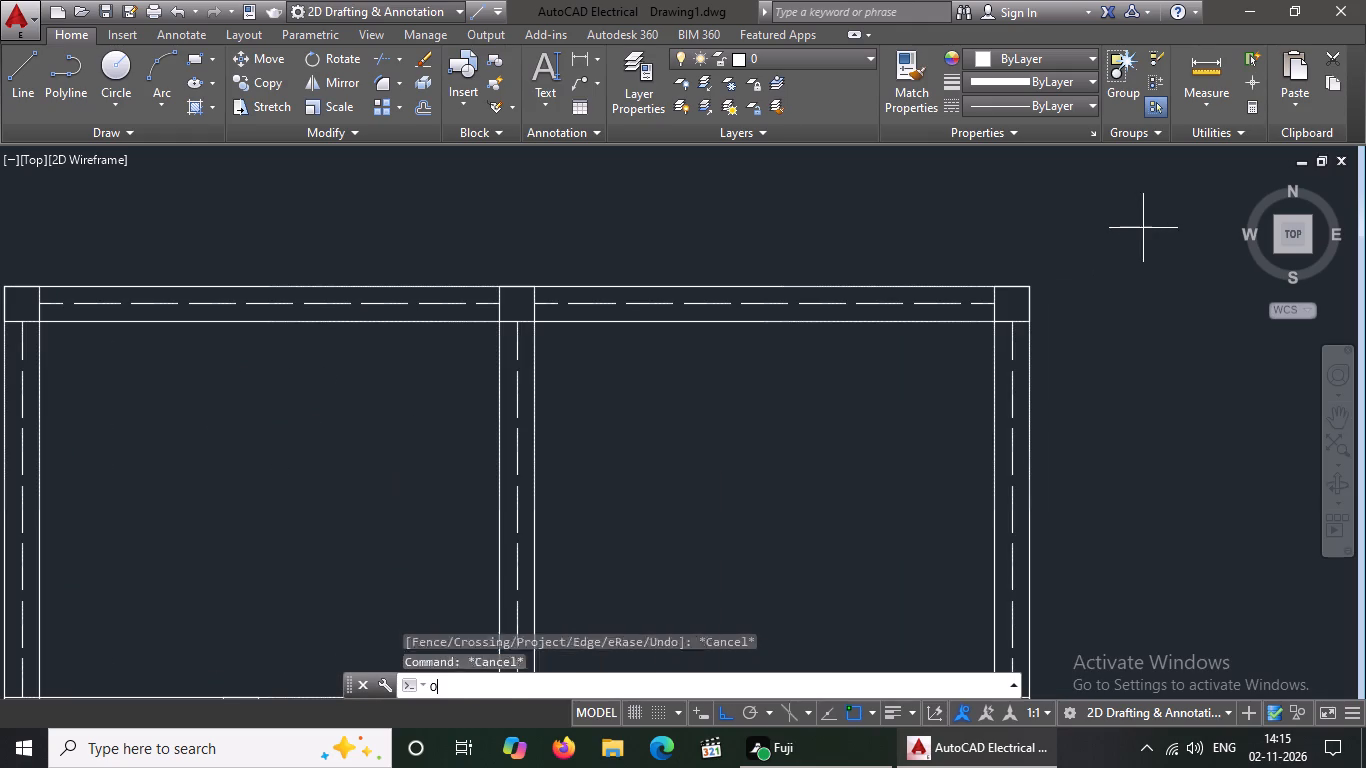
key(5)
key(shift+quotedbl)
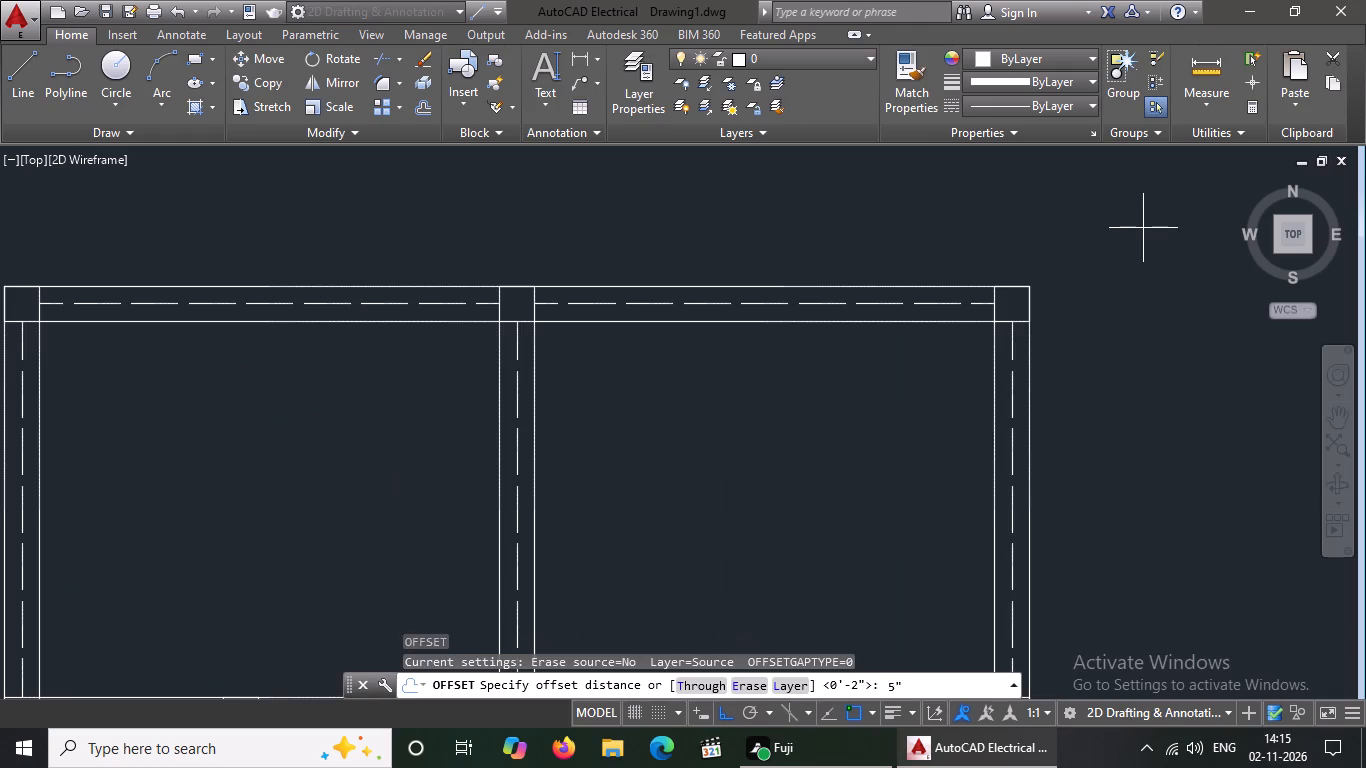
key(Return)
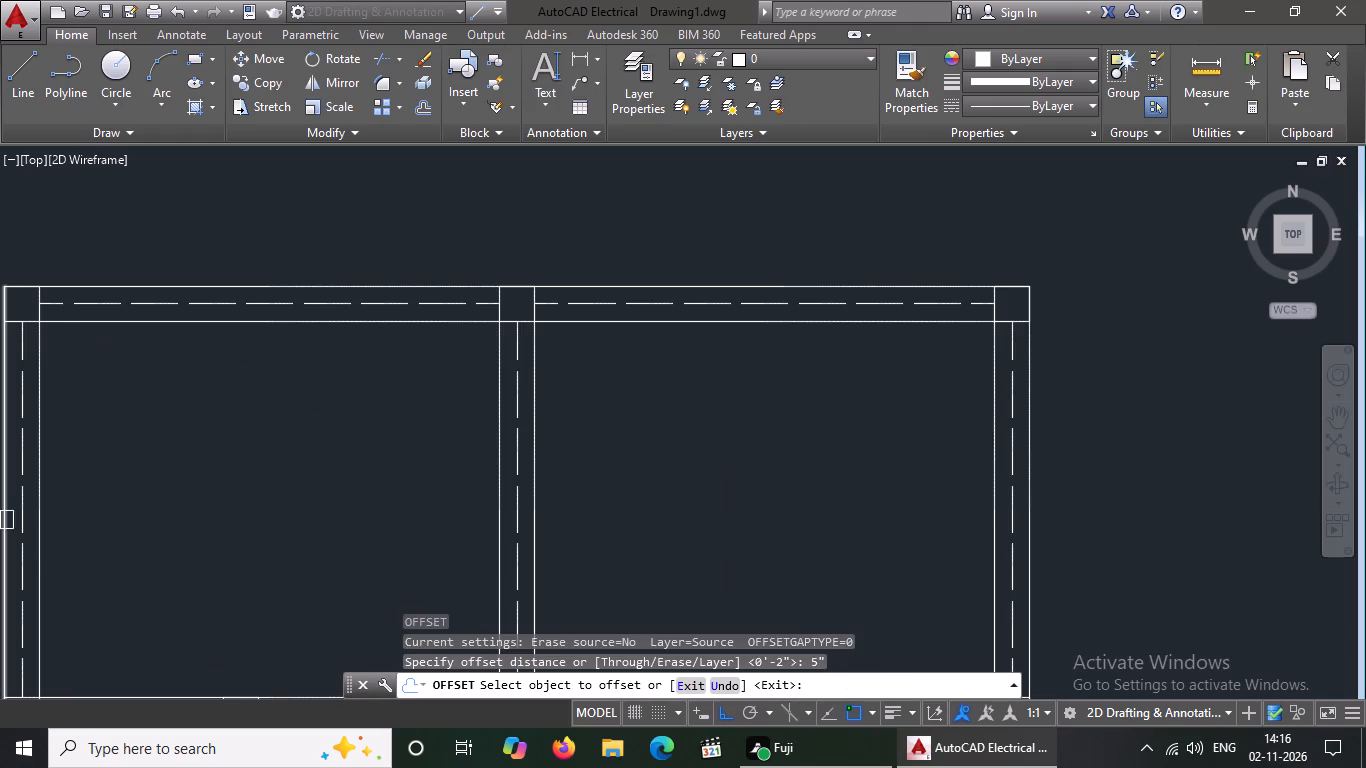
scroll(123, 325, down, 1)
scroll(4, 285, up, 2)
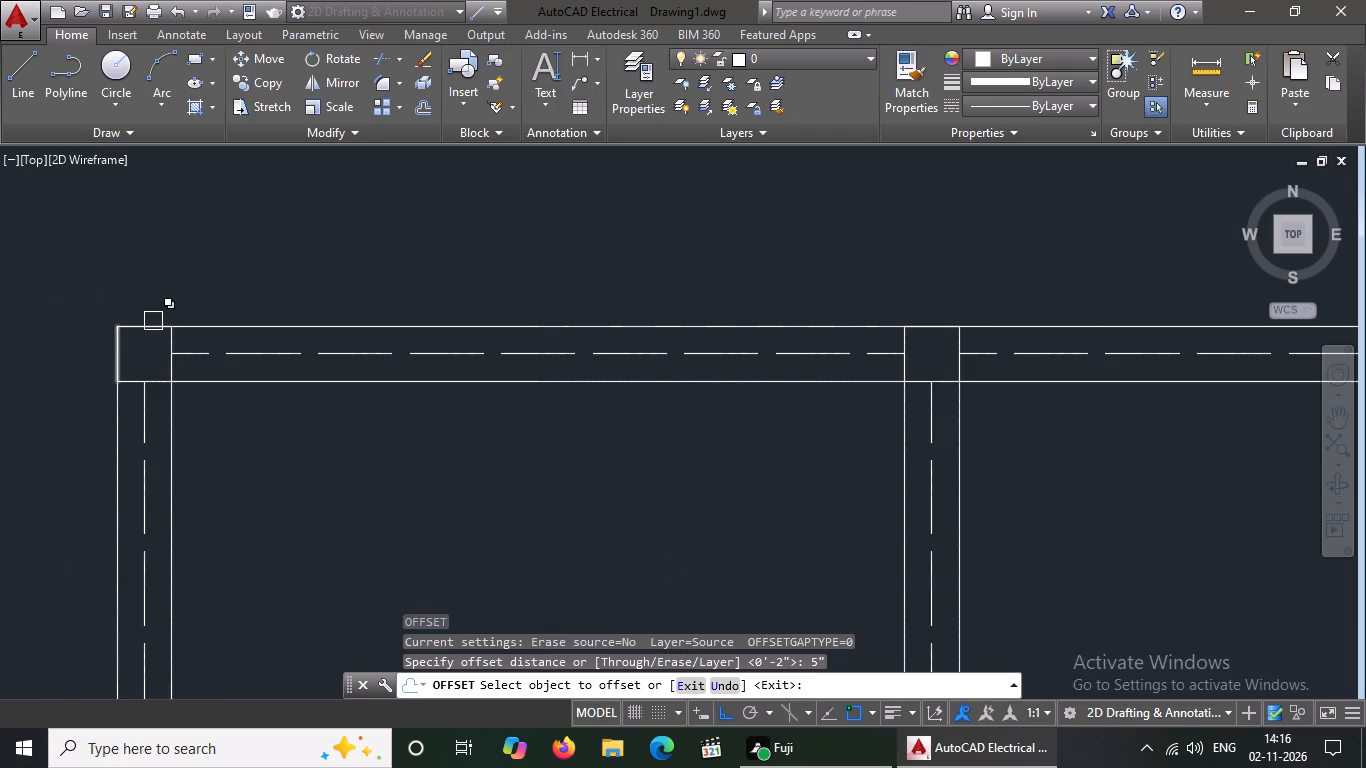
click(153, 321)
click(168, 251)
drag(139, 299, 146, 289)
click(172, 245)
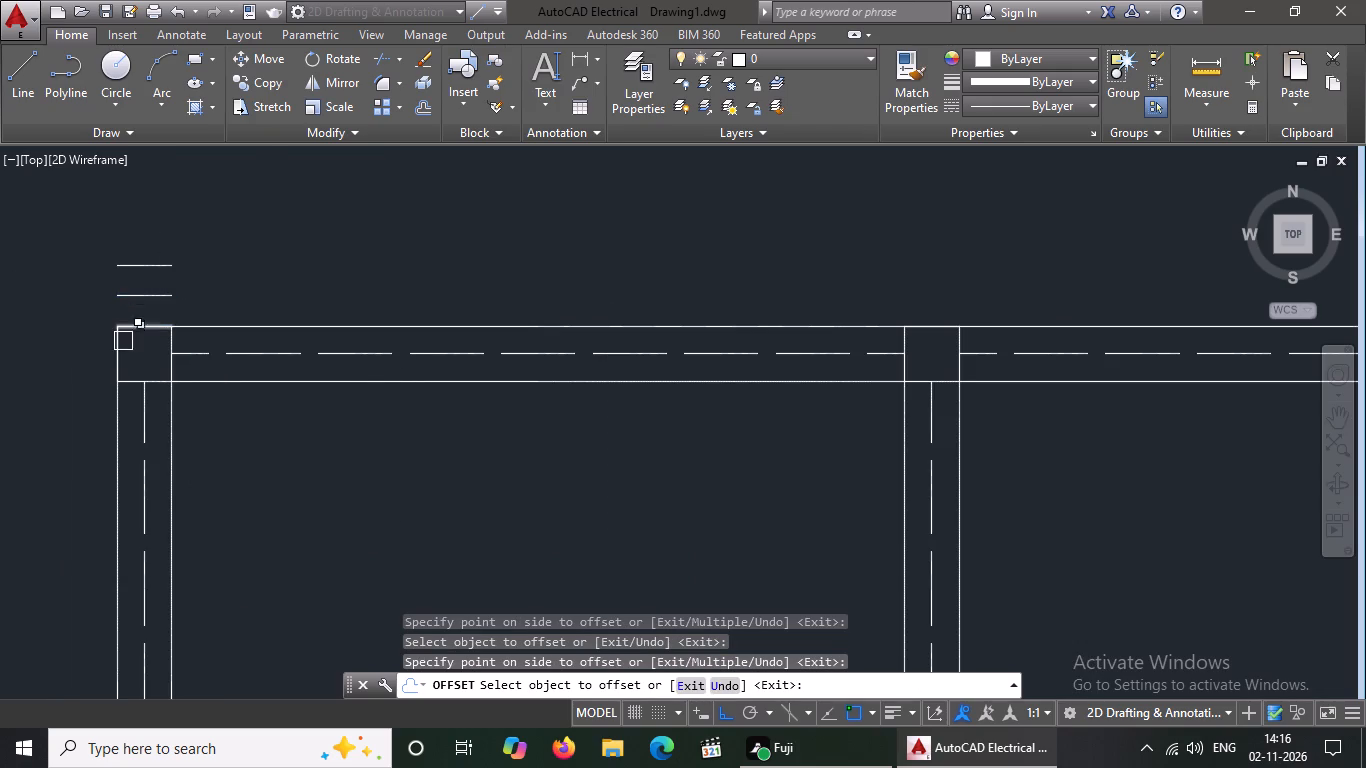
Offset the left, right and bottom edges of the upper-left corner column square outward twice each at 5" spacing.
drag(119, 352, 94, 361)
drag(0, 391, 42, 373)
click(78, 356)
drag(0, 415, 30, 405)
drag(171, 367, 188, 366)
click(255, 375)
click(203, 370)
click(289, 361)
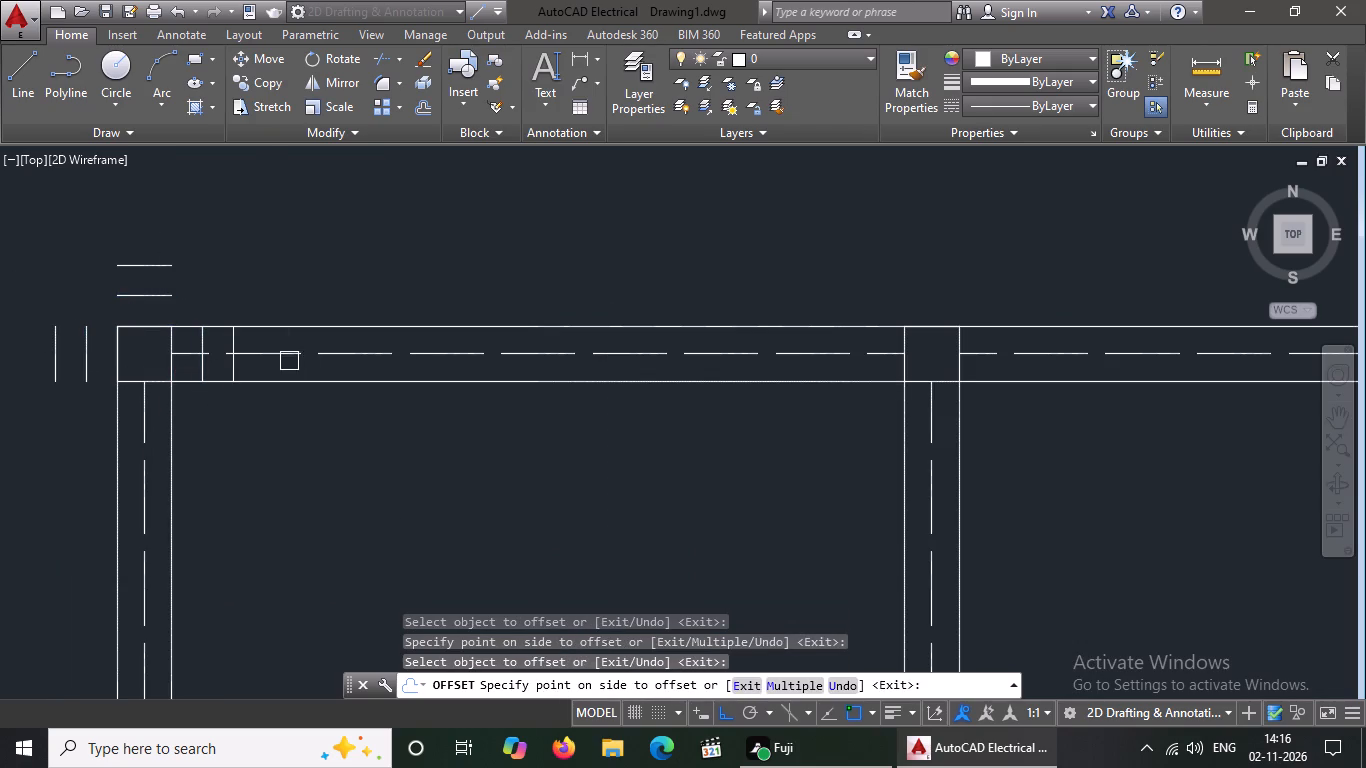
click(157, 377)
click(150, 440)
click(157, 408)
click(153, 462)
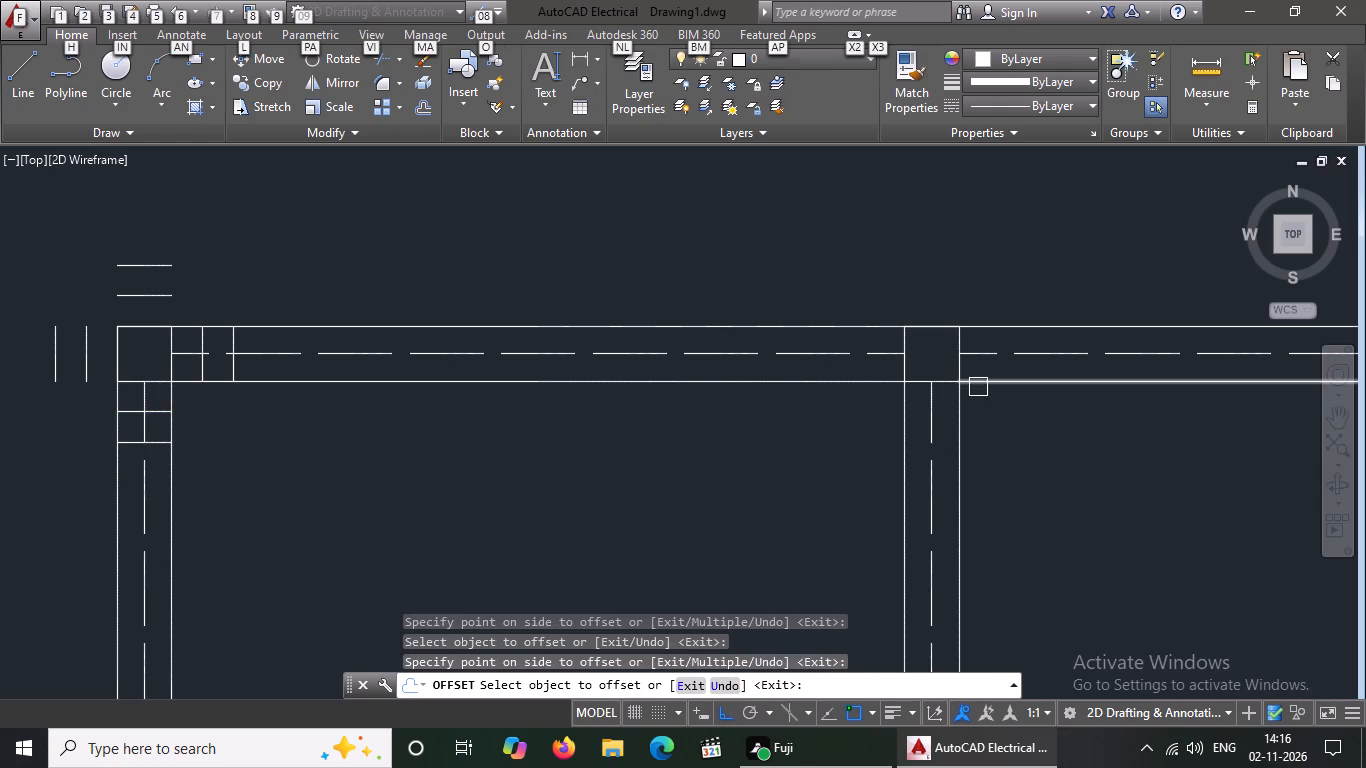
Offset the top and left edges of the top-middle column square outward twice each at 5" spacing.
click(931, 324)
click(940, 276)
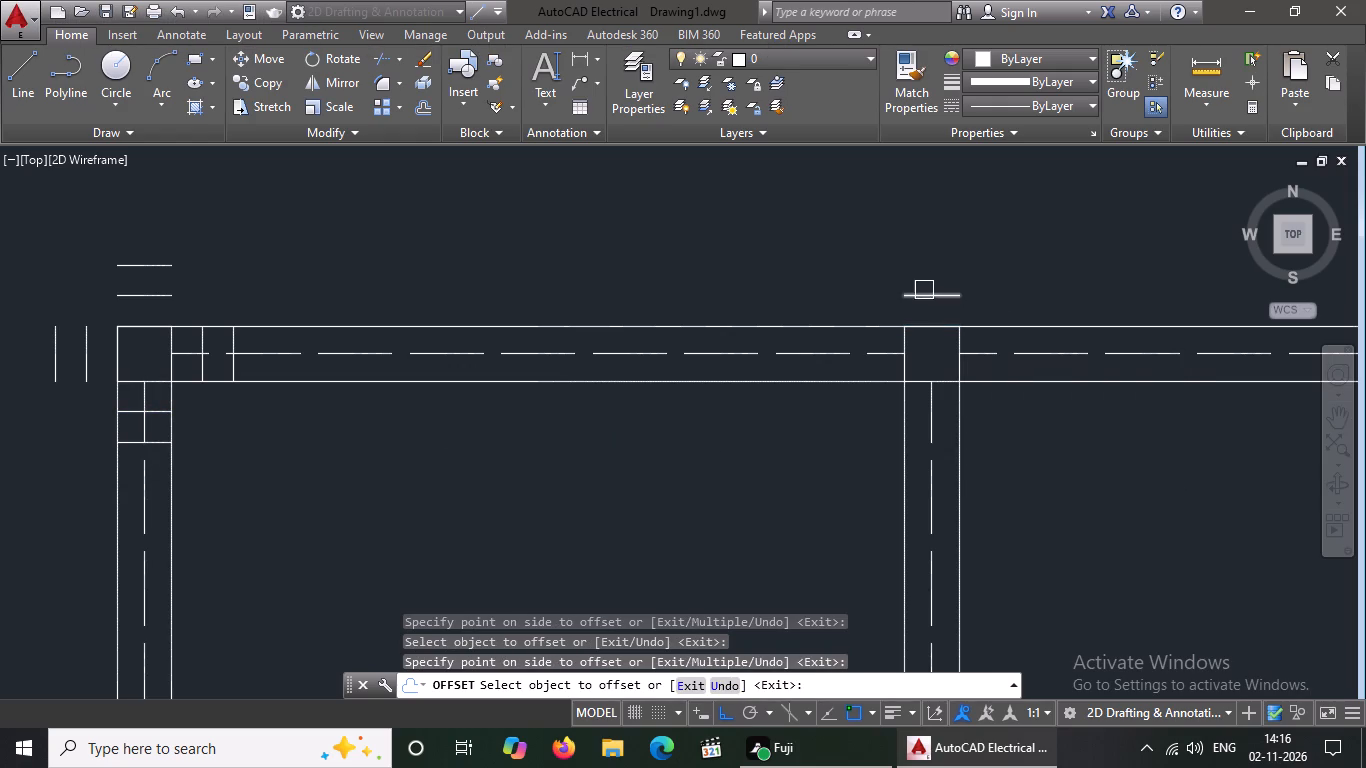
click(931, 293)
click(932, 245)
scroll(927, 376, up, 1)
click(891, 365)
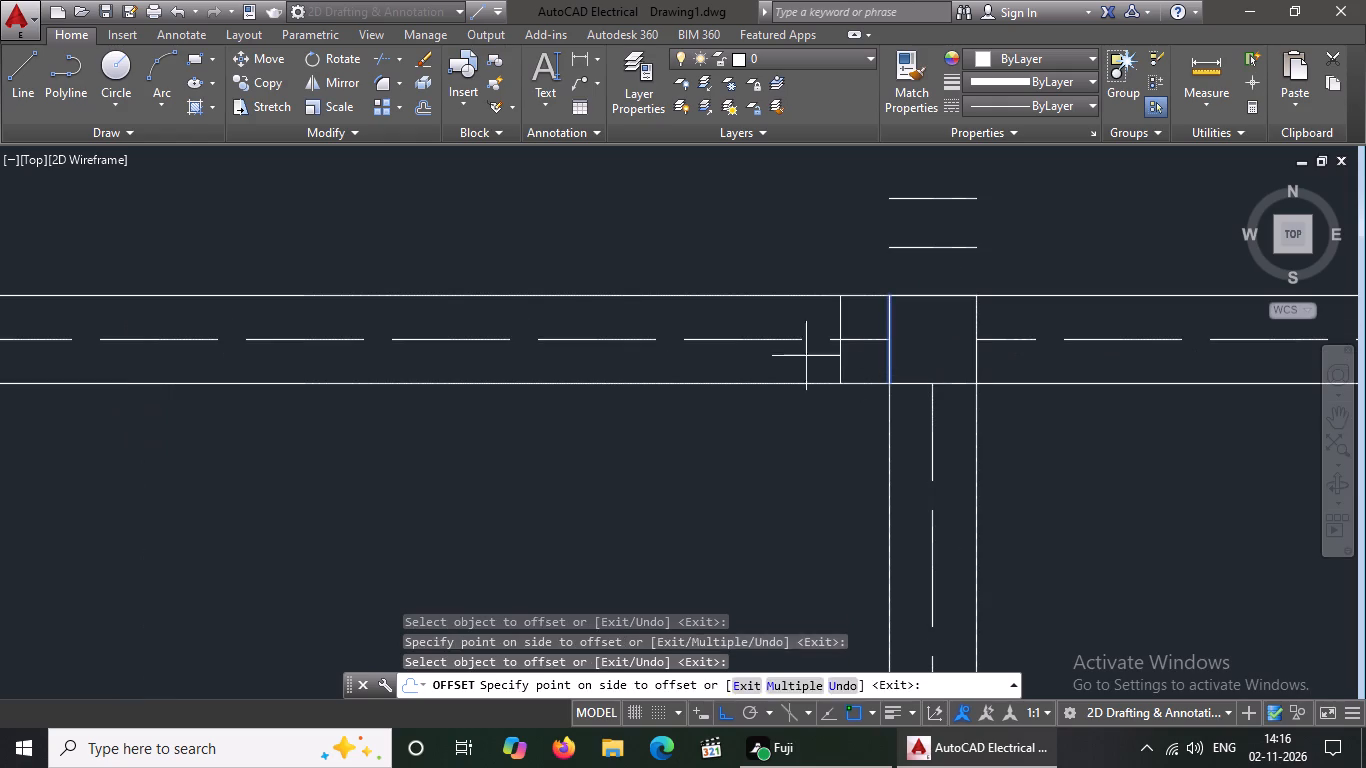
click(805, 356)
click(839, 360)
click(768, 379)
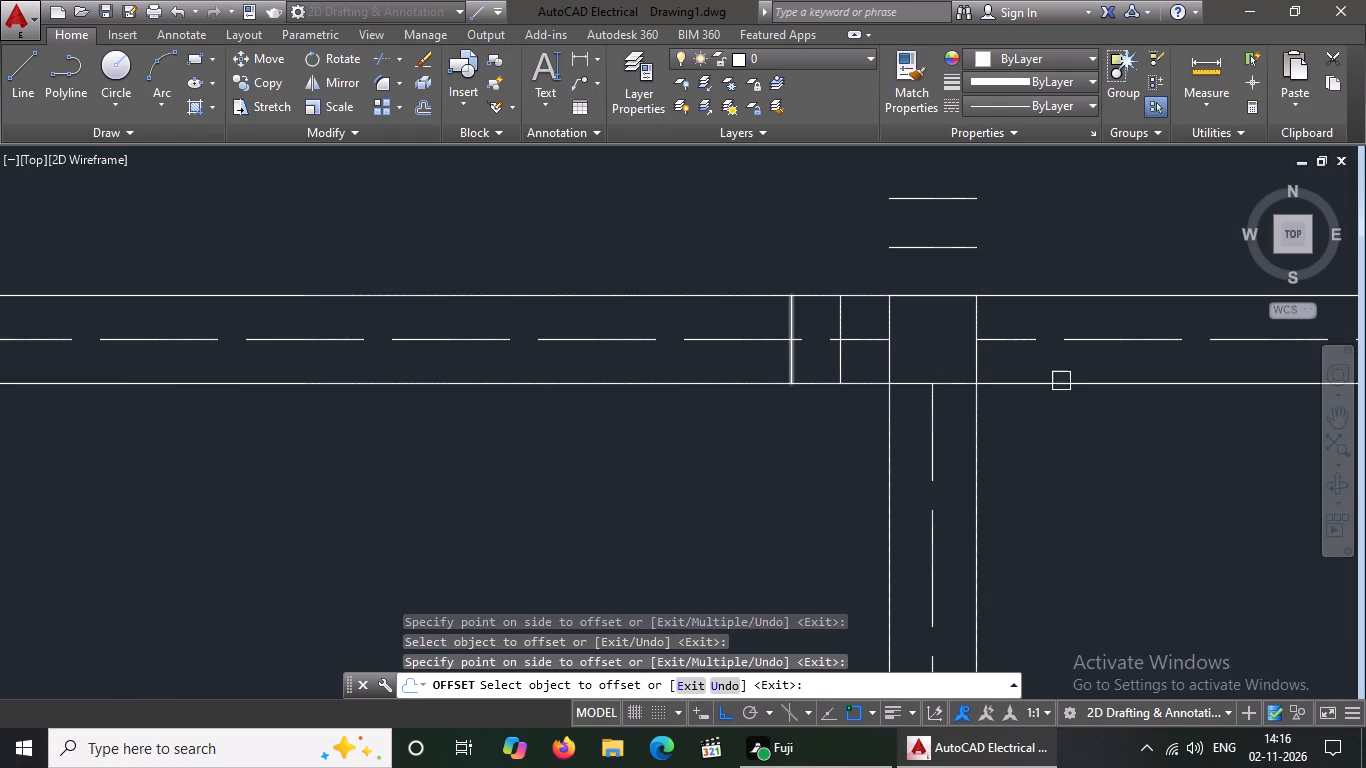
Offset the right and bottom edges of the top-middle column square outward twice each at 5" spacing.
click(977, 363)
click(1086, 361)
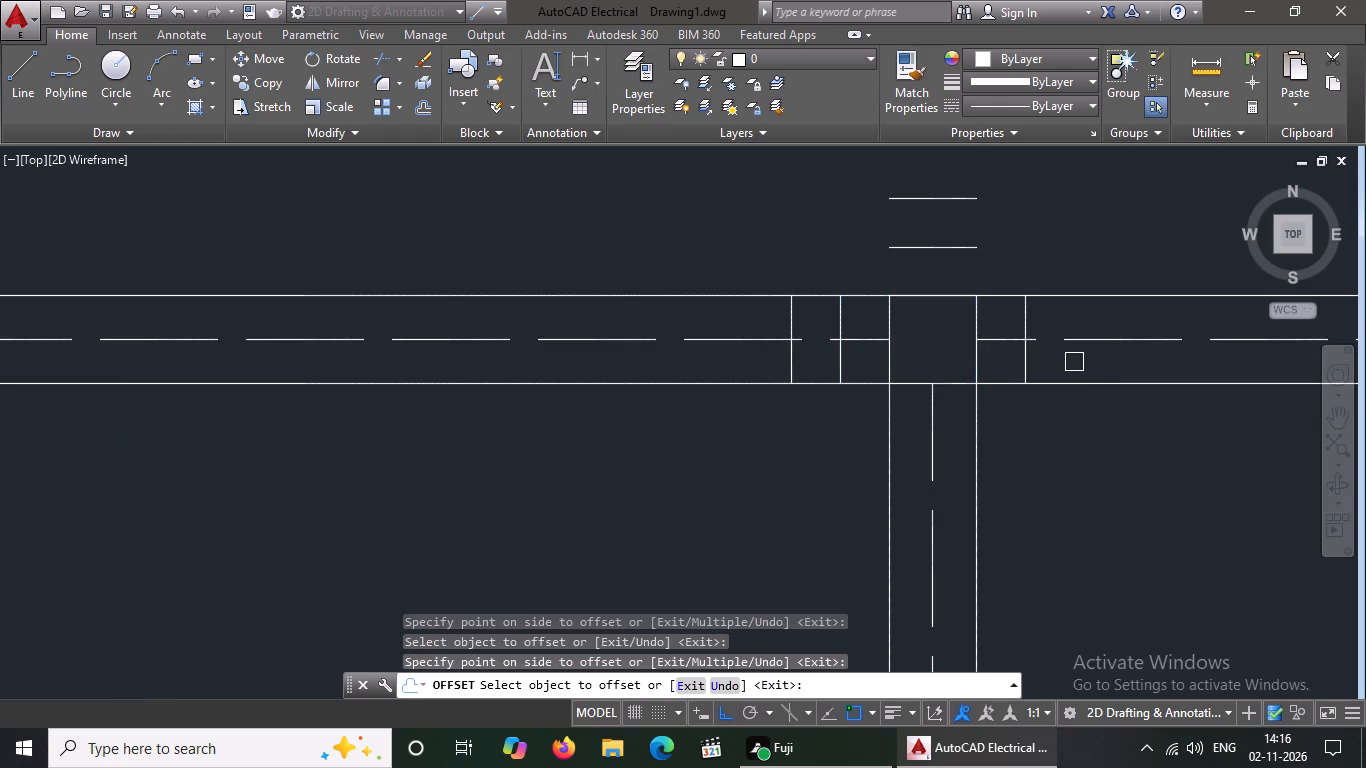
click(1024, 365)
click(1092, 355)
click(961, 385)
click(932, 439)
click(959, 436)
click(945, 490)
Offset the right and top edges of the upper-right corner column square outward twice each at 5" spacing.
scroll(865, 554, down, 3)
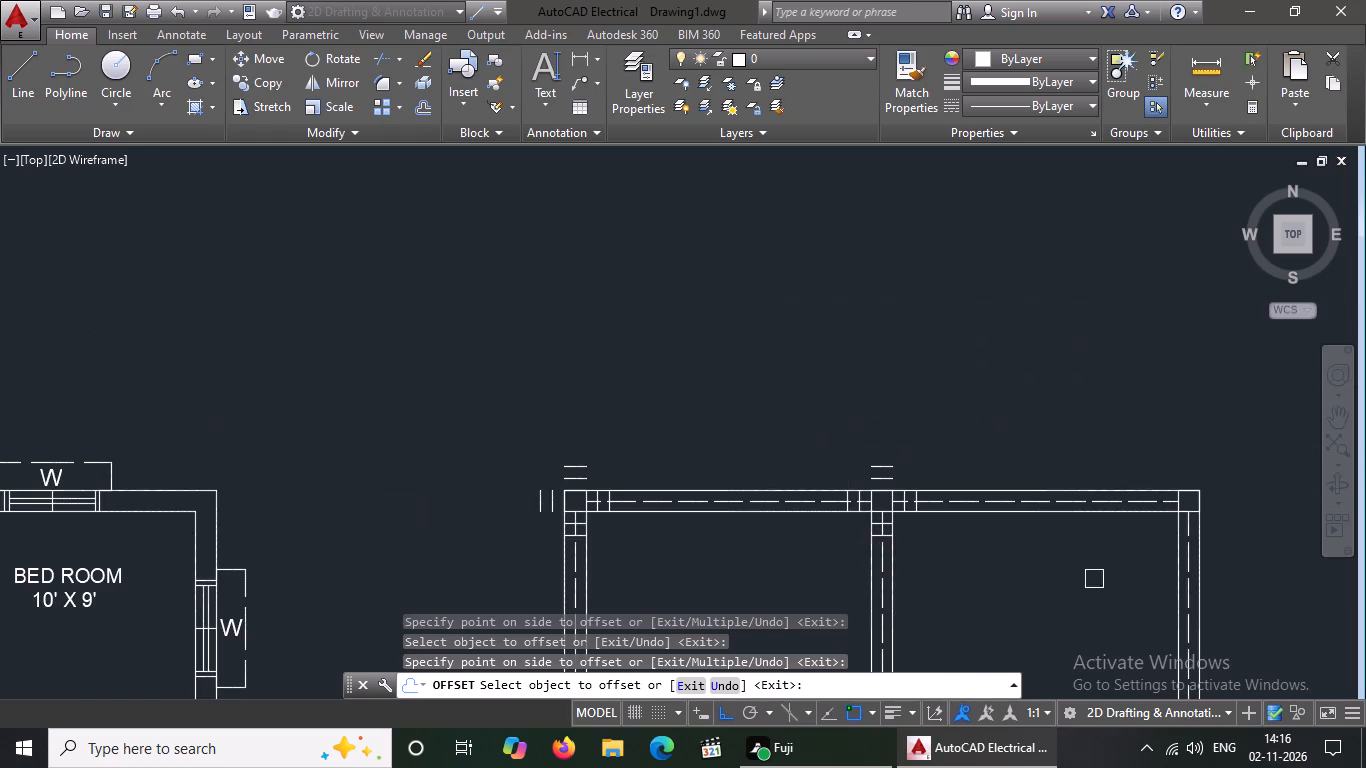
scroll(1203, 526, up, 3)
click(1178, 440)
click(1226, 430)
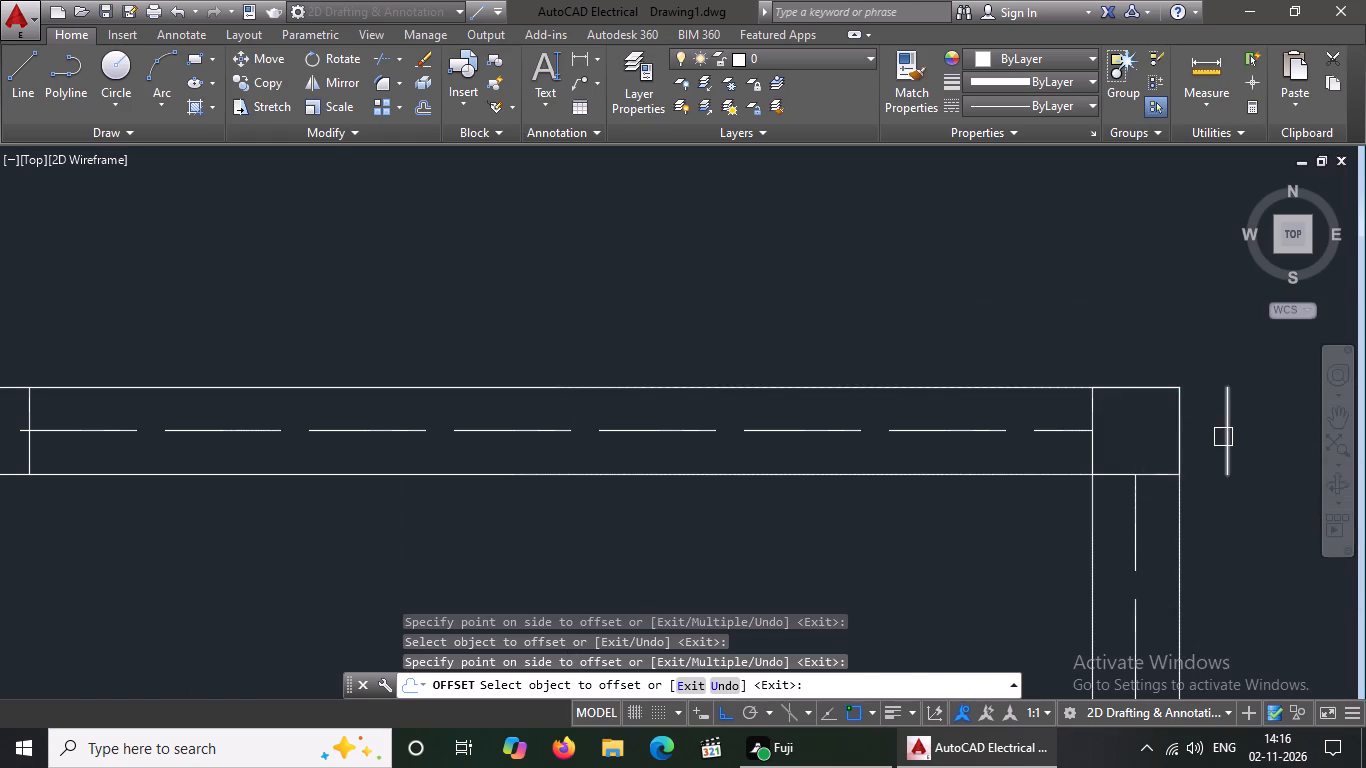
click(1223, 437)
click(1282, 429)
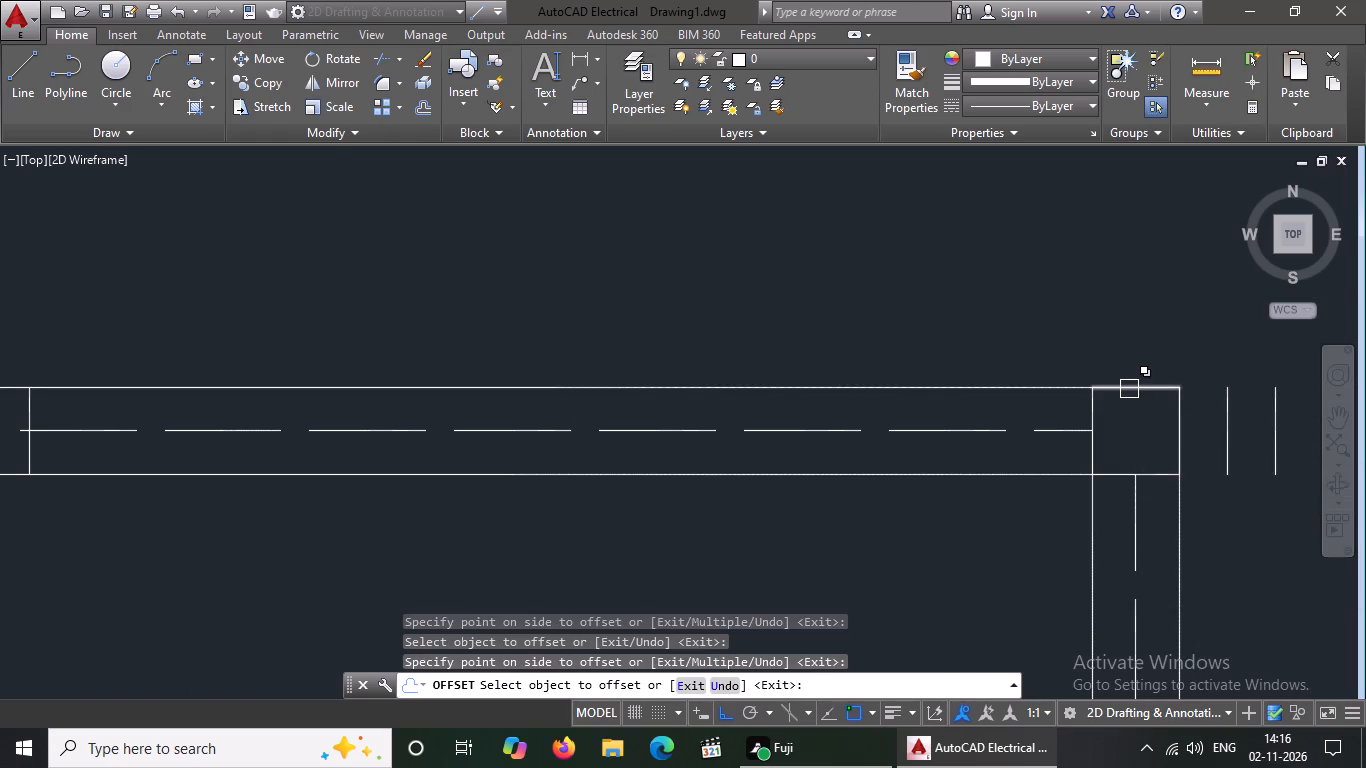
click(1130, 388)
click(1140, 346)
click(1132, 339)
click(1137, 284)
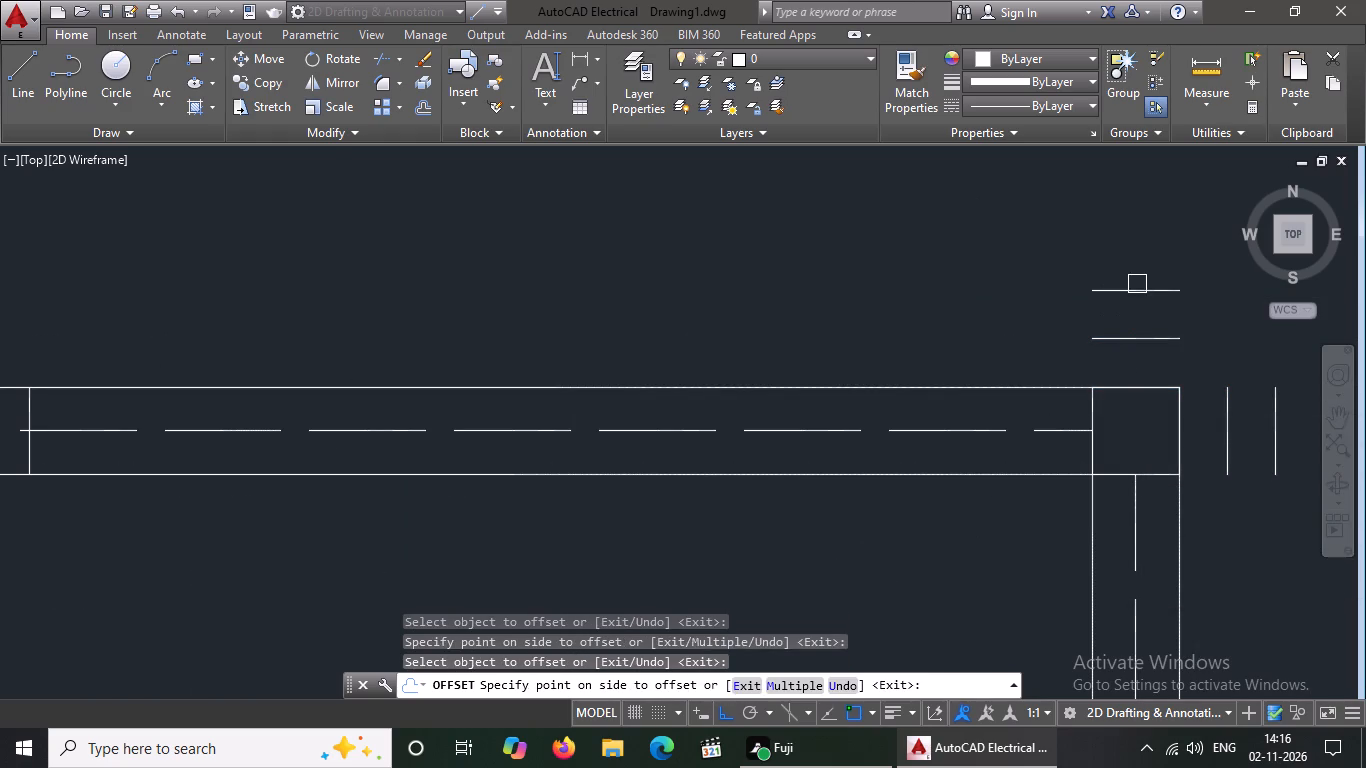
Offset the left and bottom edges of the upper-right corner column square outward twice each at 5" spacing.
click(1095, 449)
click(1036, 456)
drag(1039, 446, 1027, 453)
click(962, 473)
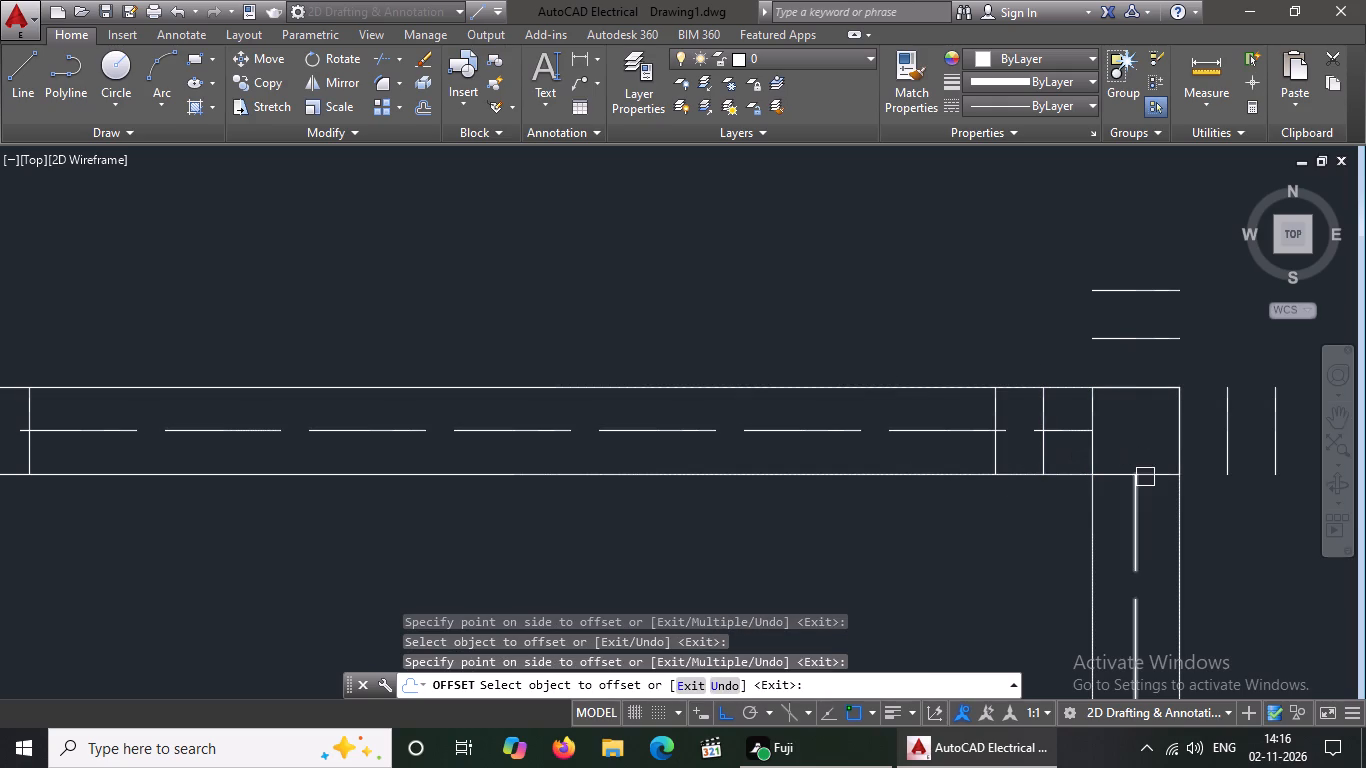
click(1120, 475)
click(1098, 521)
click(1117, 519)
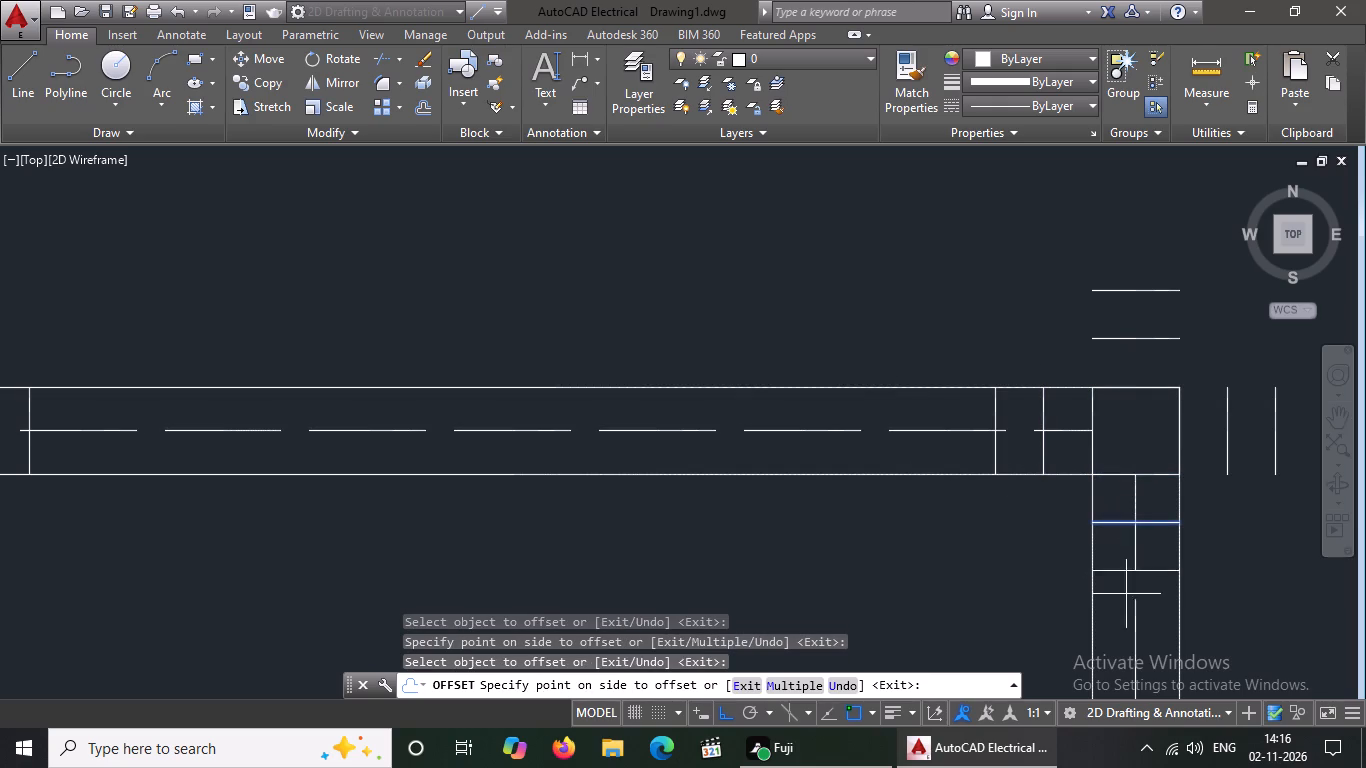
click(1126, 594)
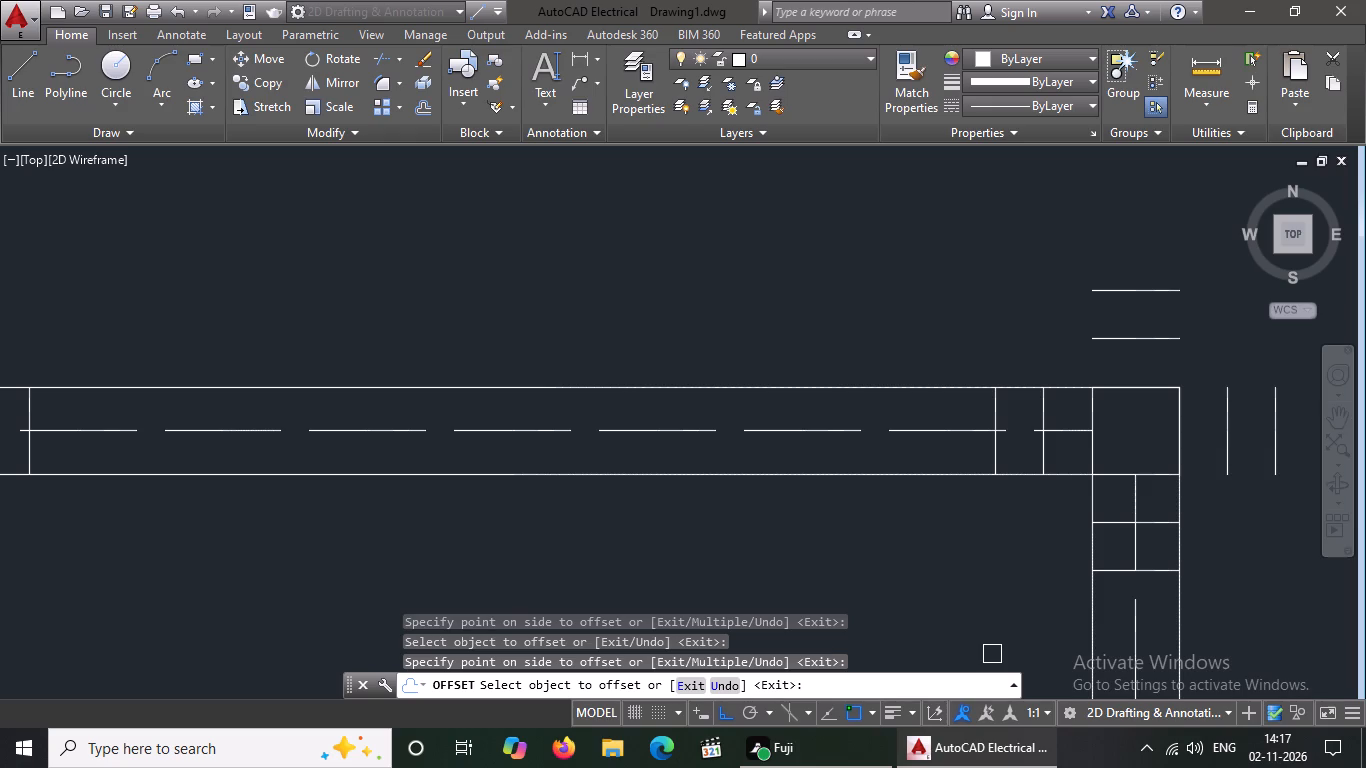
Offset the left and top edges of the second-row column square on the left outer wall outward twice each at 5" spacing.
scroll(1088, 494, down, 4)
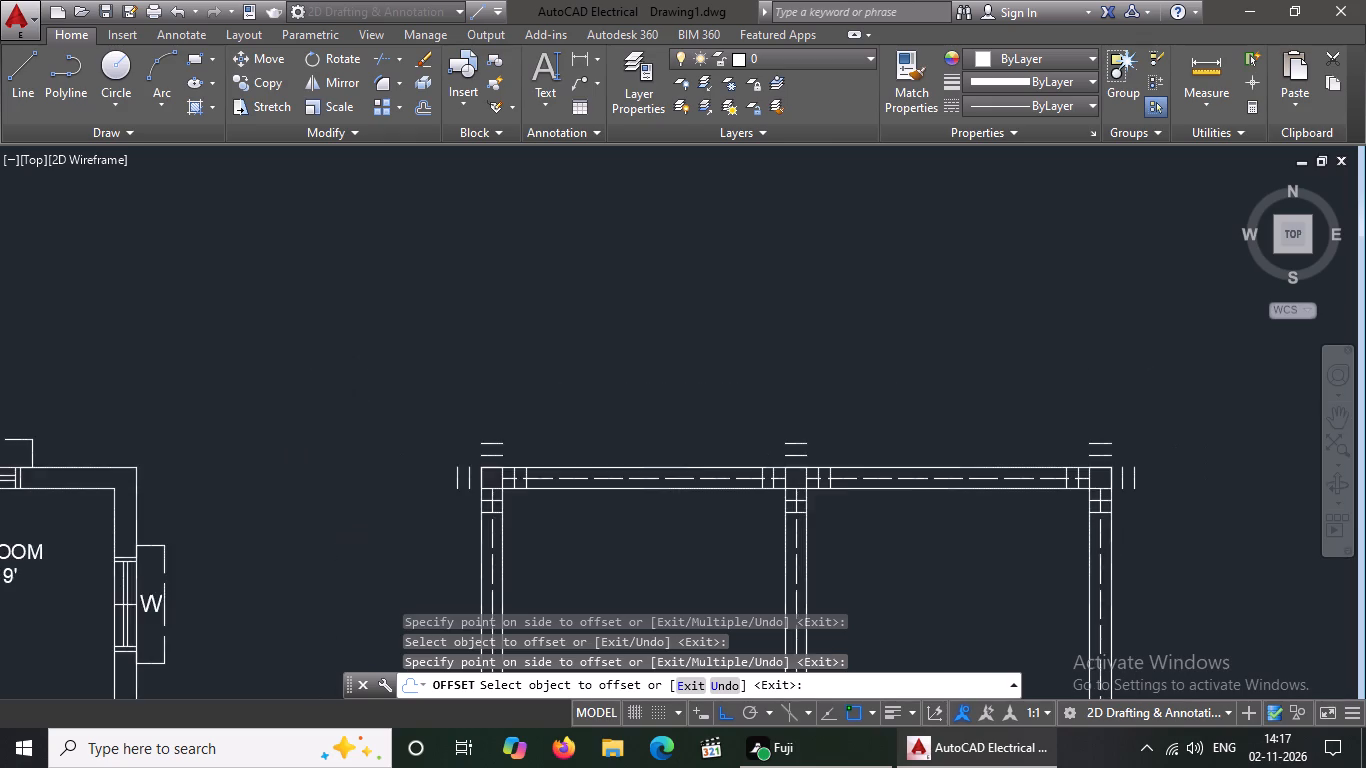
scroll(956, 481, down, 3)
scroll(942, 536, up, 3)
scroll(802, 470, up, 4)
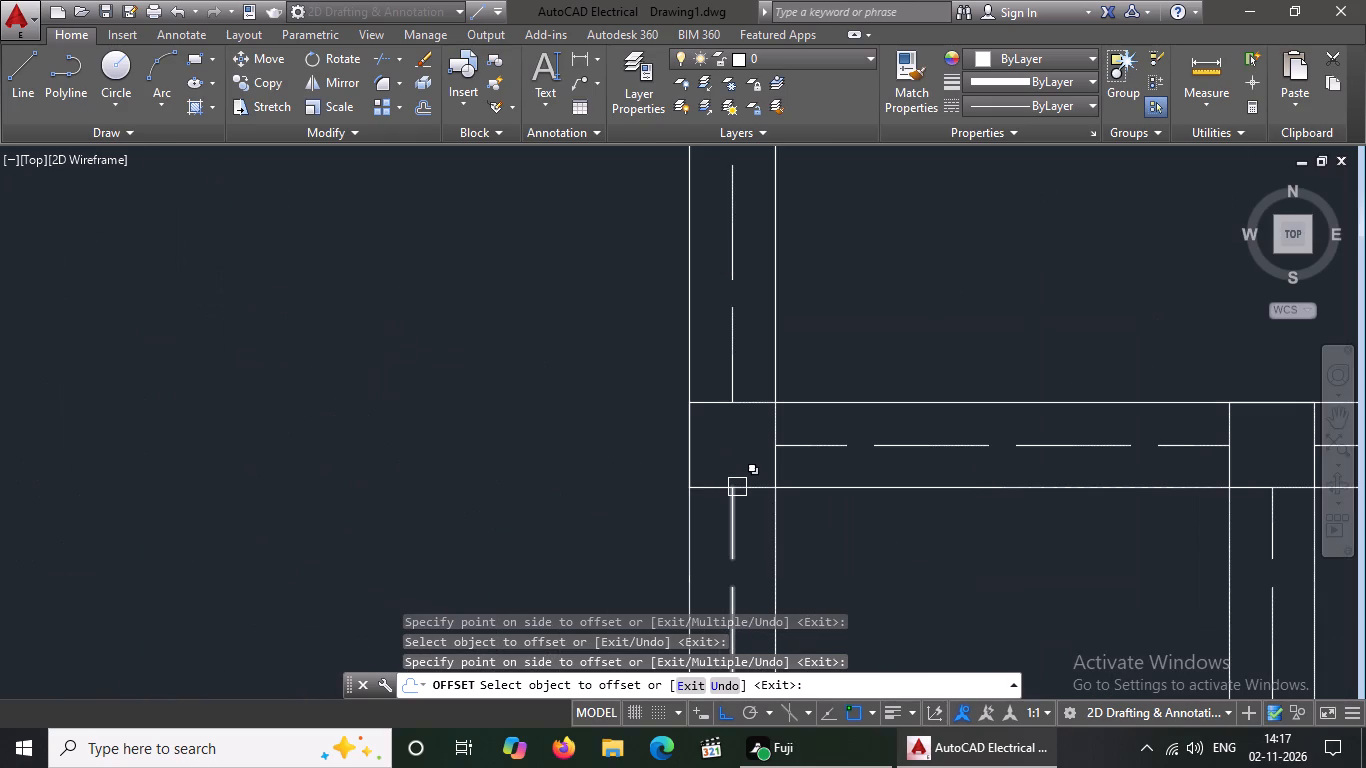
click(687, 441)
click(619, 472)
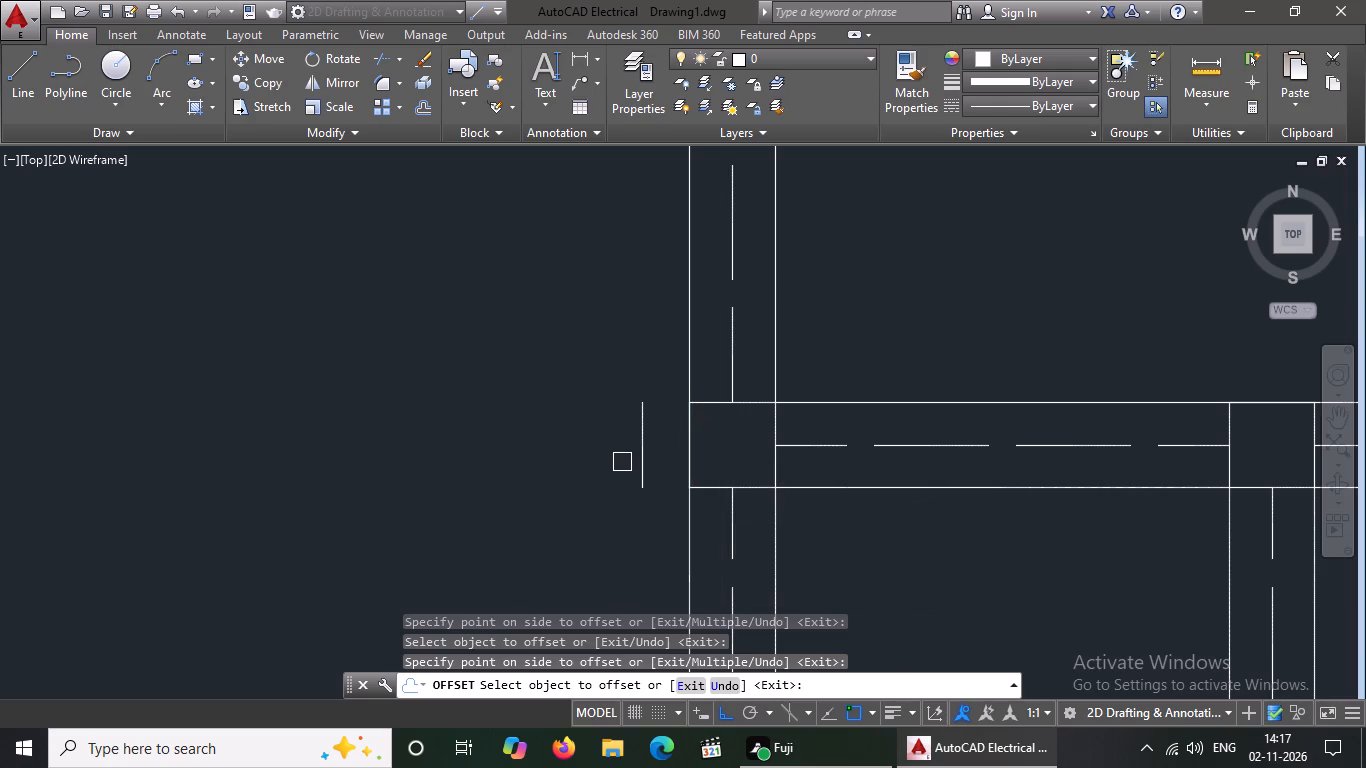
click(646, 449)
click(567, 451)
click(749, 405)
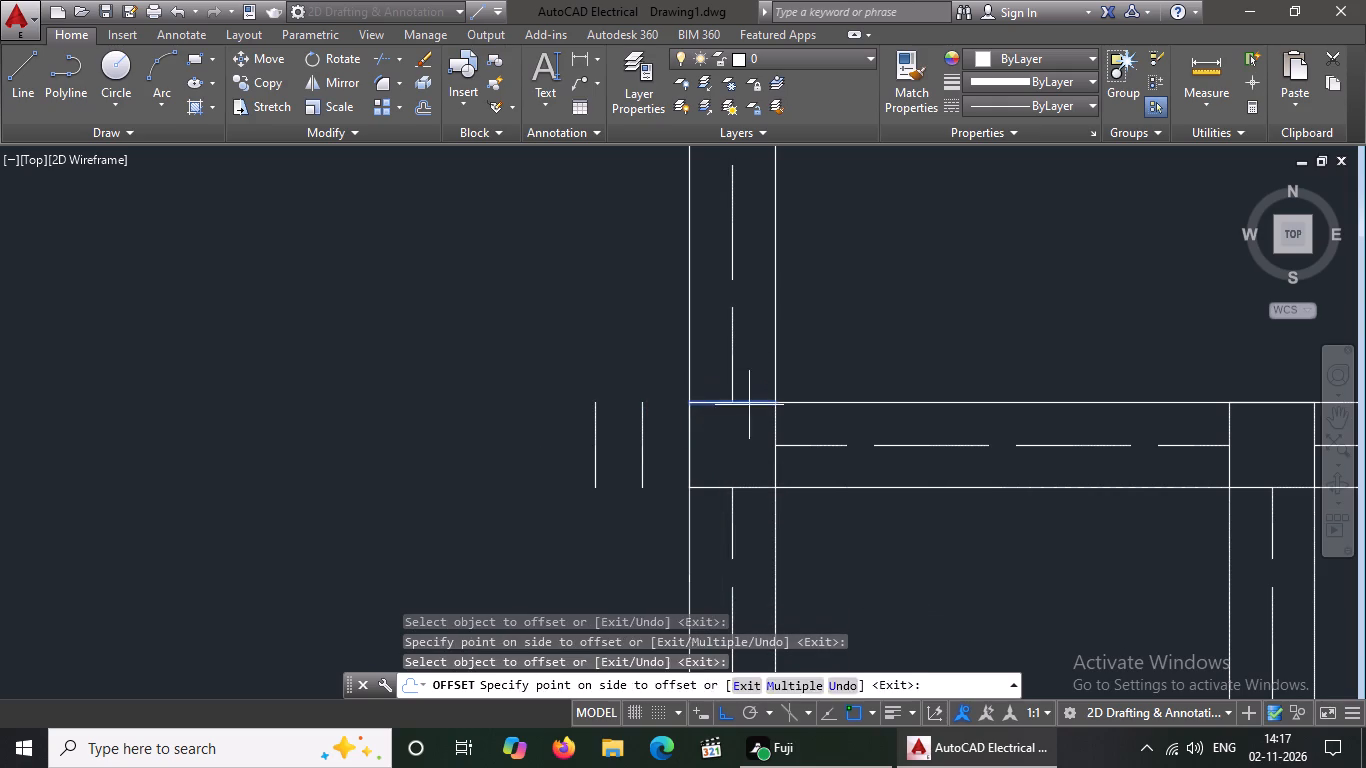
click(750, 366)
drag(750, 359, 752, 349)
click(746, 286)
Offset the right and bottom edges of the second-row column square on the left outer wall outward twice each at 5" spacing.
drag(776, 462, 804, 462)
click(919, 472)
drag(815, 467, 888, 453)
click(968, 450)
click(757, 488)
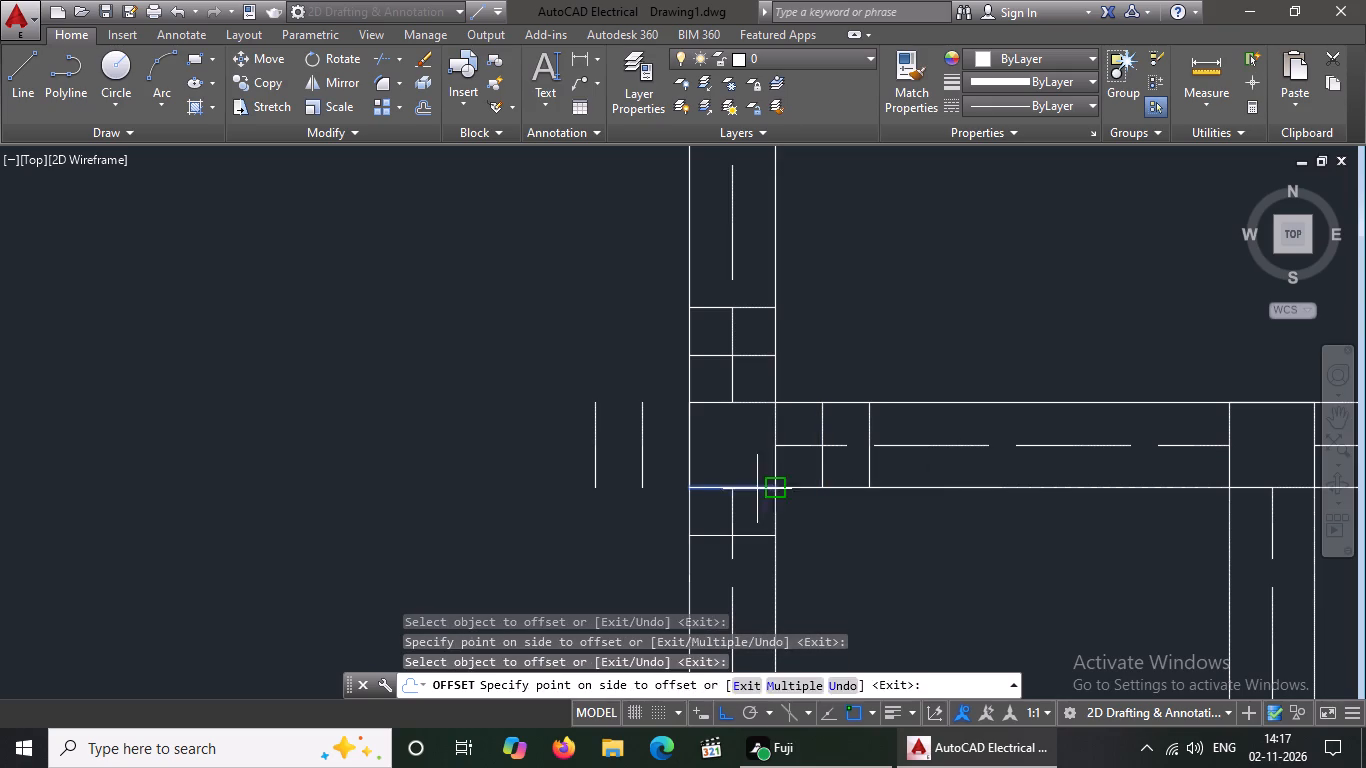
click(759, 555)
click(760, 534)
click(756, 589)
Offset the top and right edges of the second column square in the second row outward twice each at 5" spacing.
scroll(774, 507, down, 4)
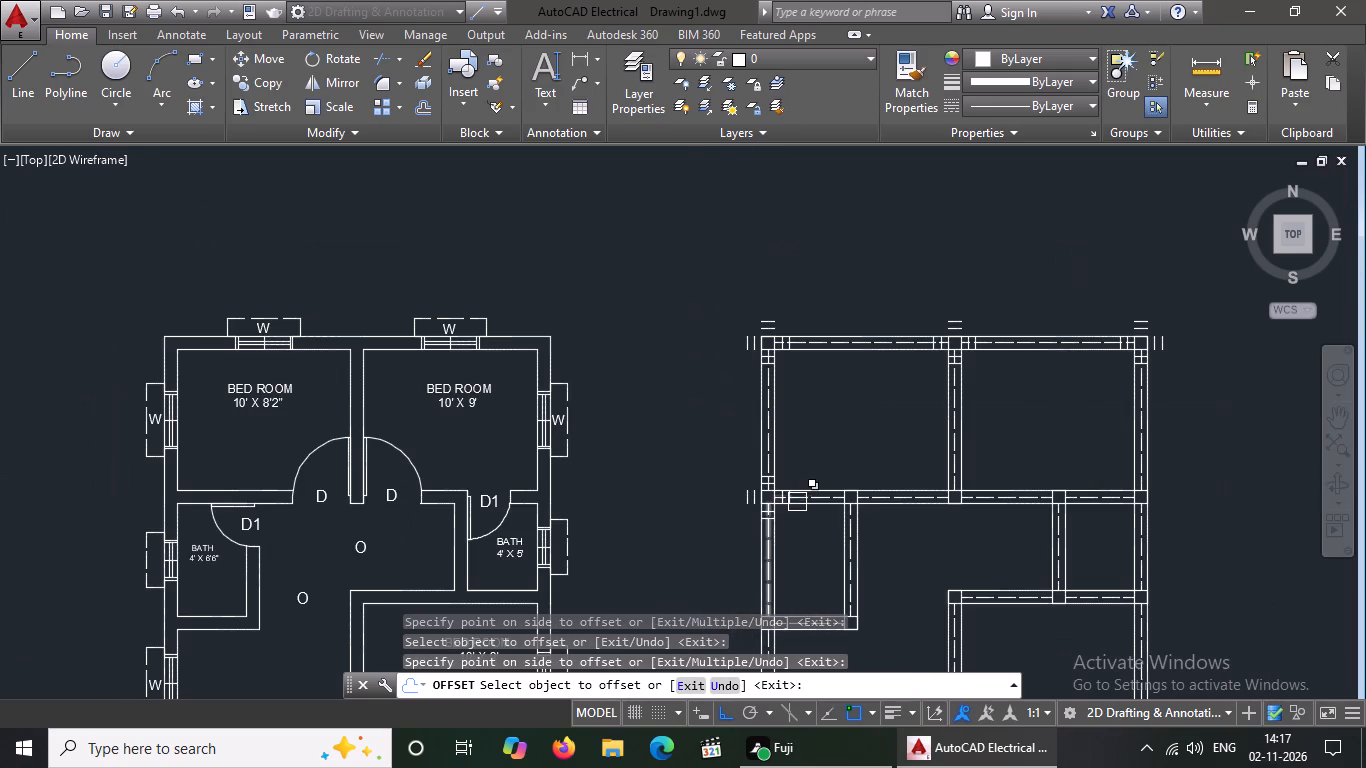
scroll(852, 506, up, 4)
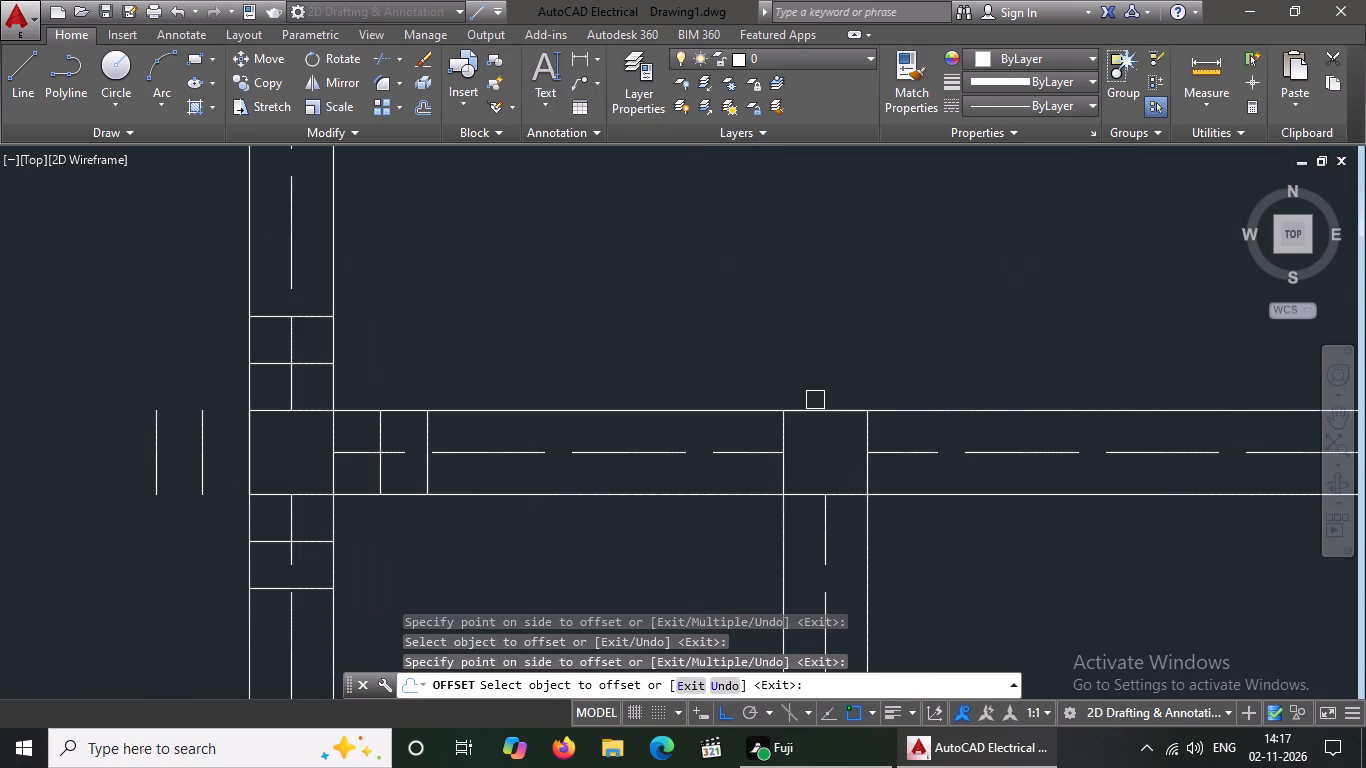
click(815, 415)
click(819, 335)
click(829, 364)
click(824, 331)
click(867, 476)
click(977, 476)
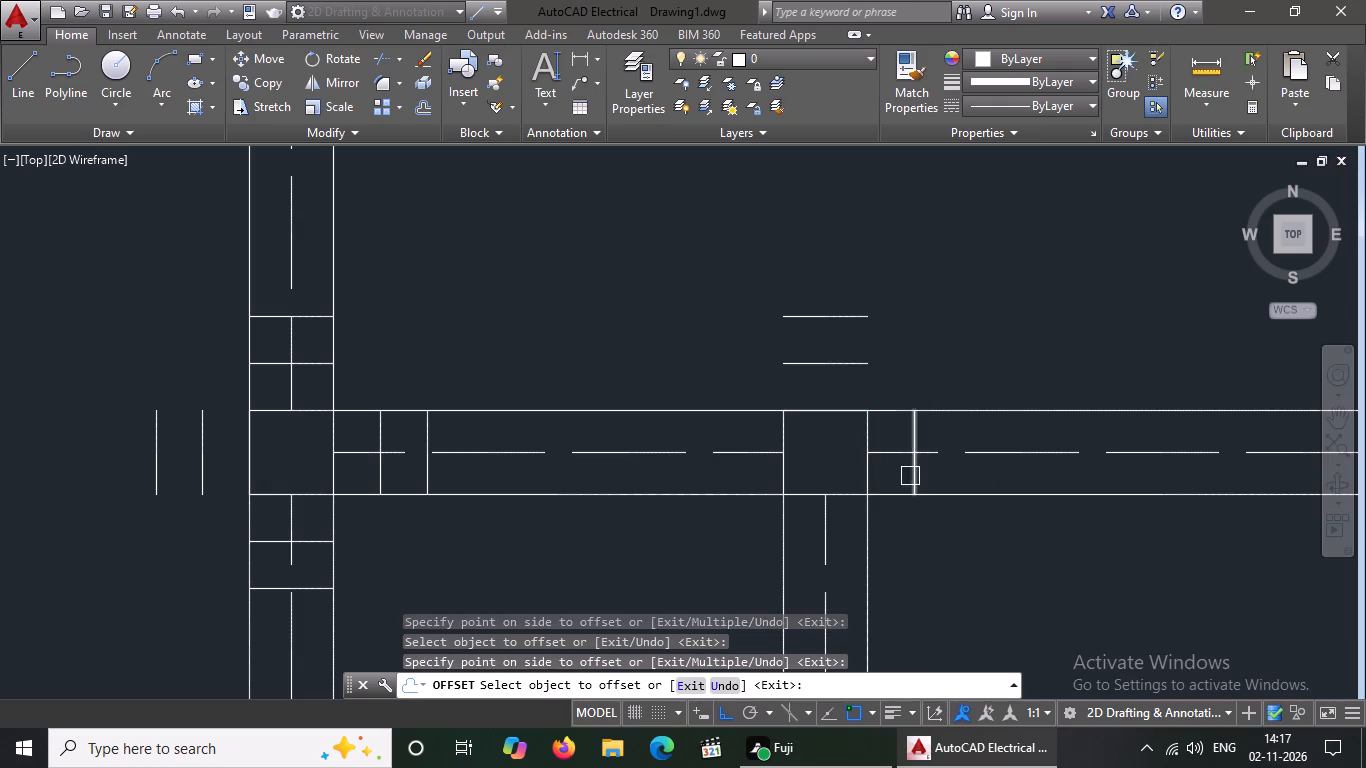
click(910, 476)
click(1022, 458)
Offset the left and bottom edges of the second column square in the second row outward twice each at 5" spacing.
click(784, 476)
click(729, 469)
click(729, 469)
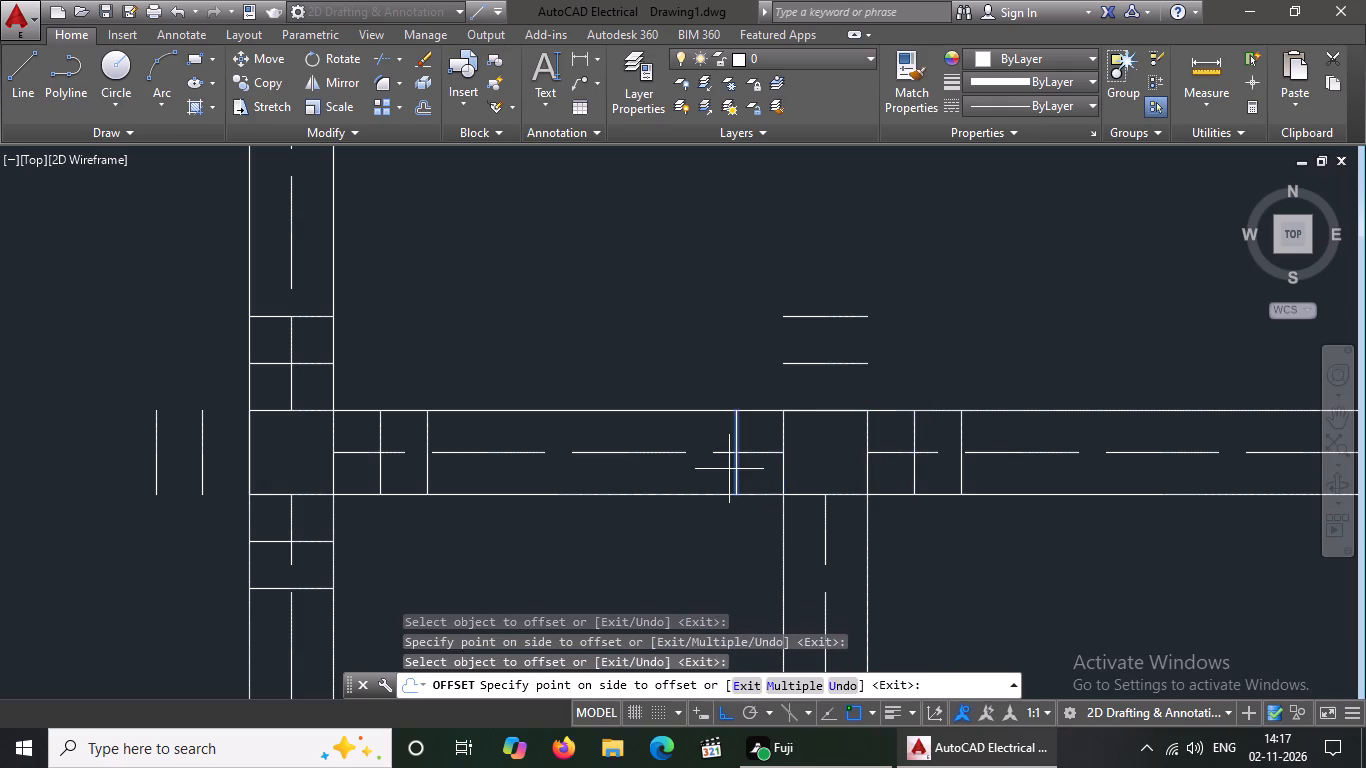
click(714, 475)
click(805, 496)
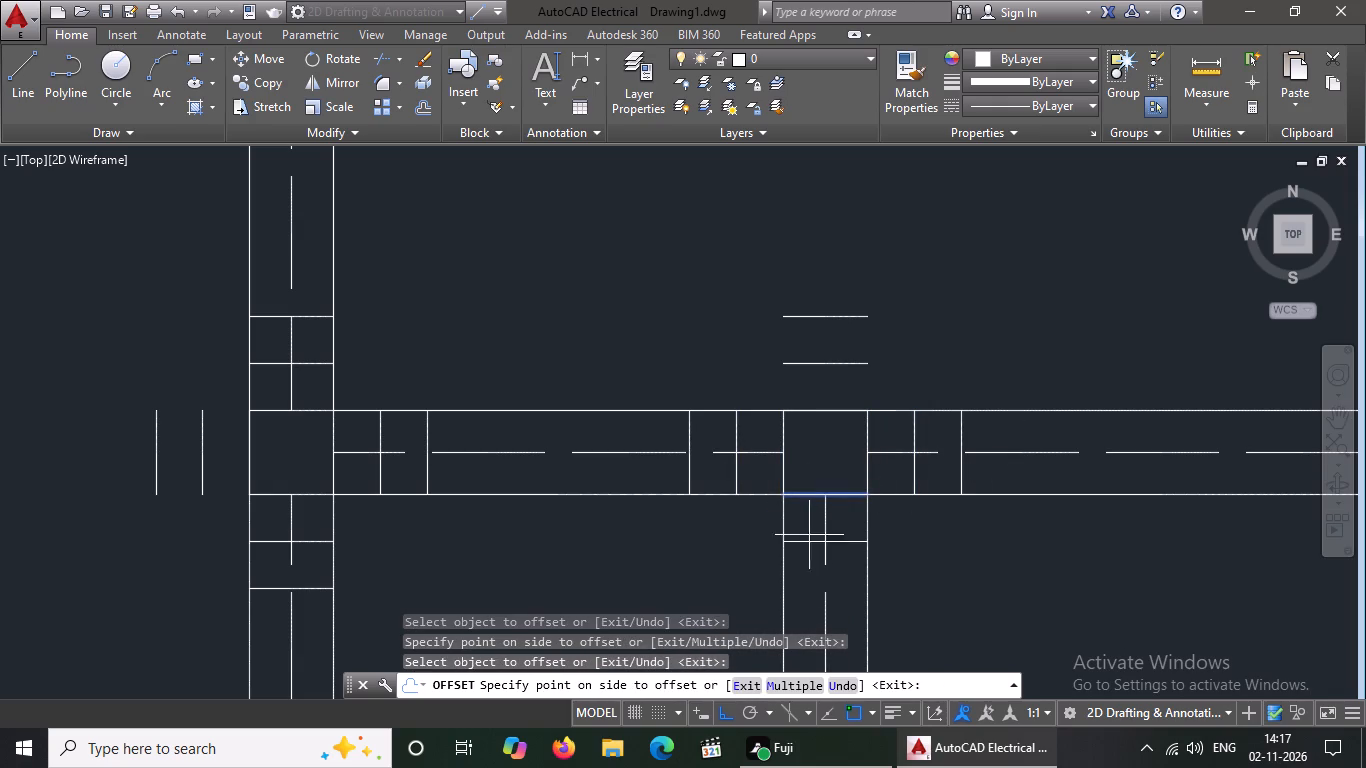
click(812, 543)
click(800, 539)
click(816, 569)
Offset the bottom and right edges of the second-row column square below the top-middle column outward twice each at 5" spacing.
scroll(501, 434, down, 2)
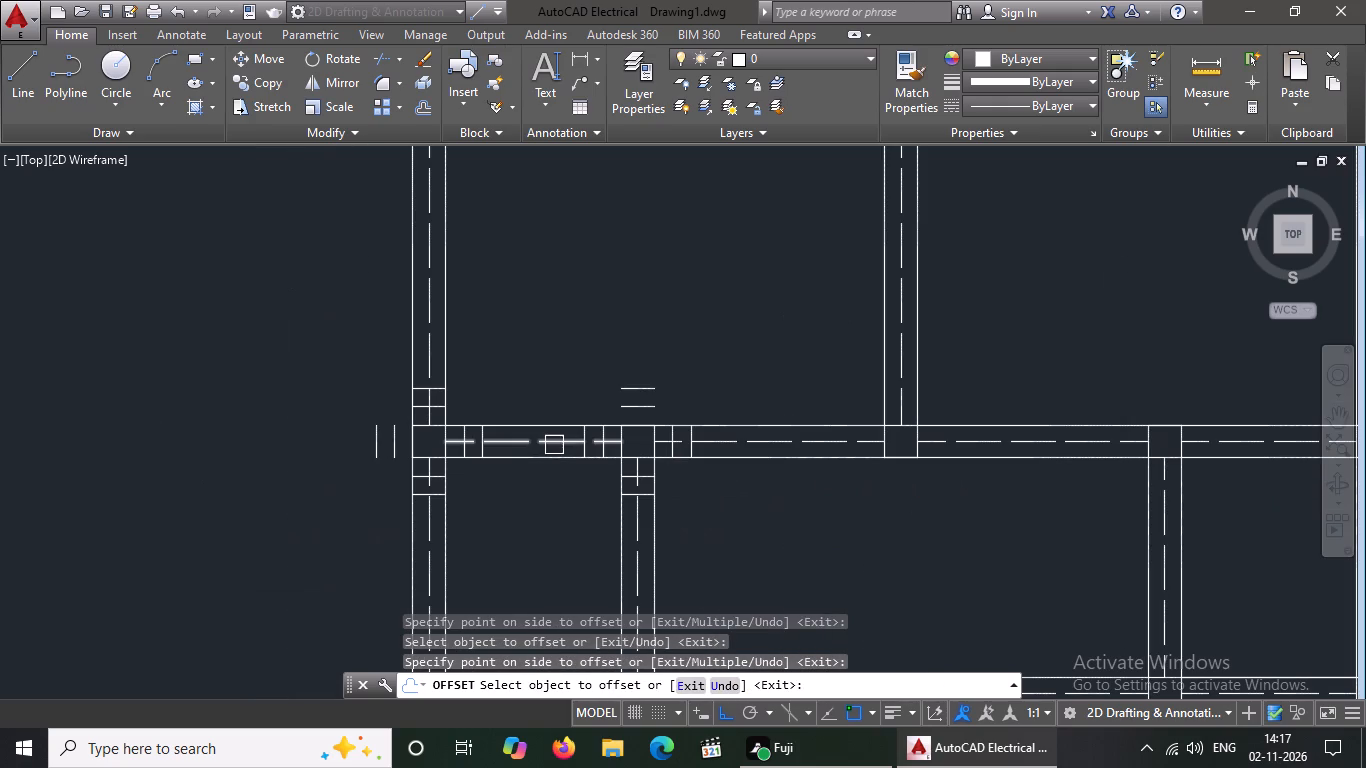
scroll(966, 464, up, 2)
click(808, 450)
click(806, 505)
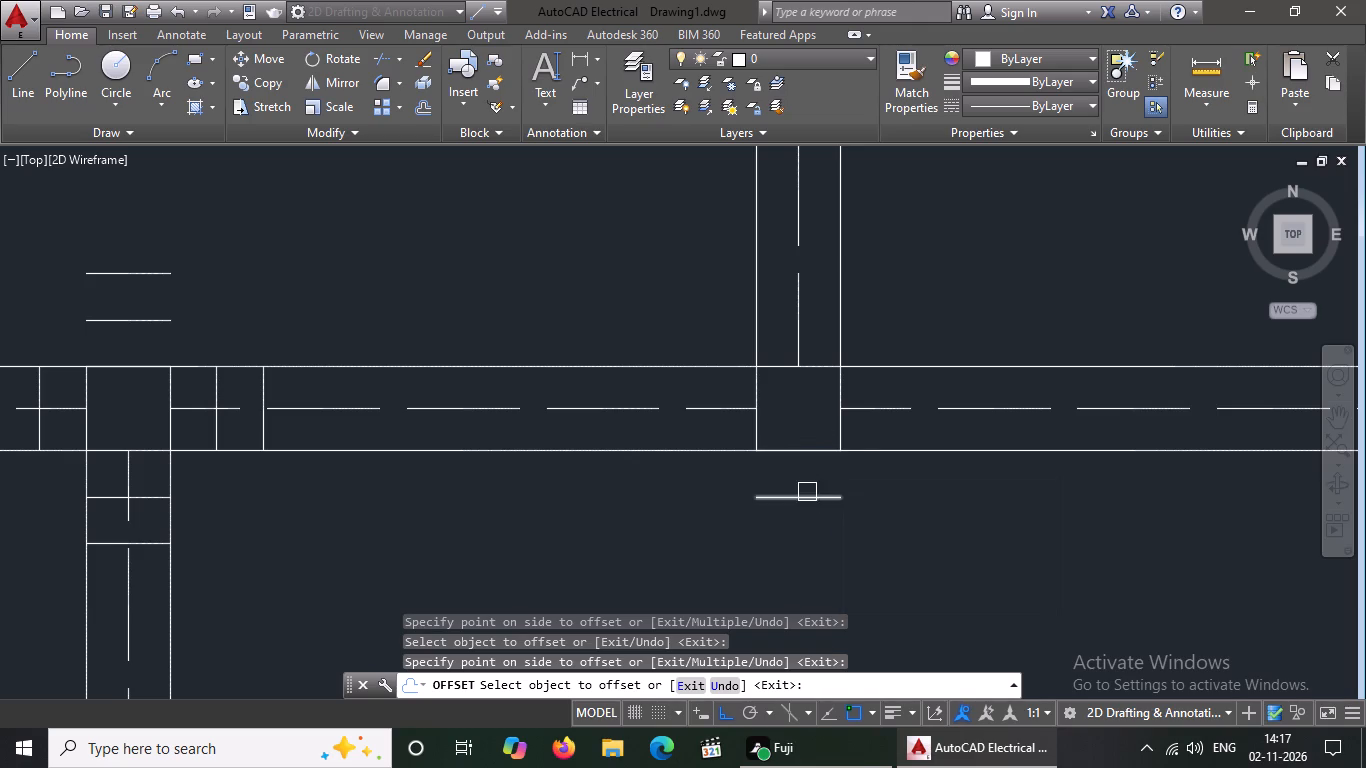
click(808, 490)
click(796, 550)
click(835, 430)
click(937, 430)
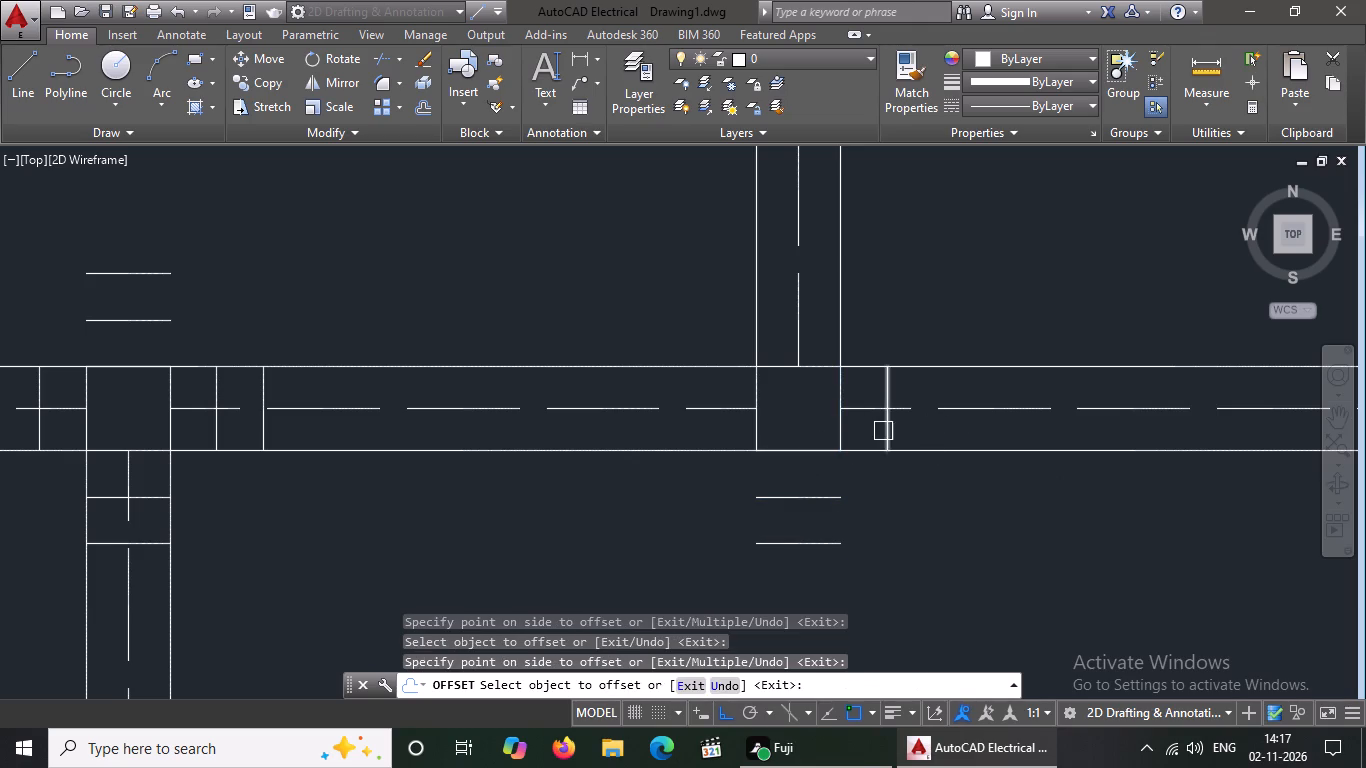
click(882, 431)
click(992, 424)
Offset the left and top edges of the second-row column square below the top-middle column outward twice each at 5" spacing.
click(761, 432)
click(704, 432)
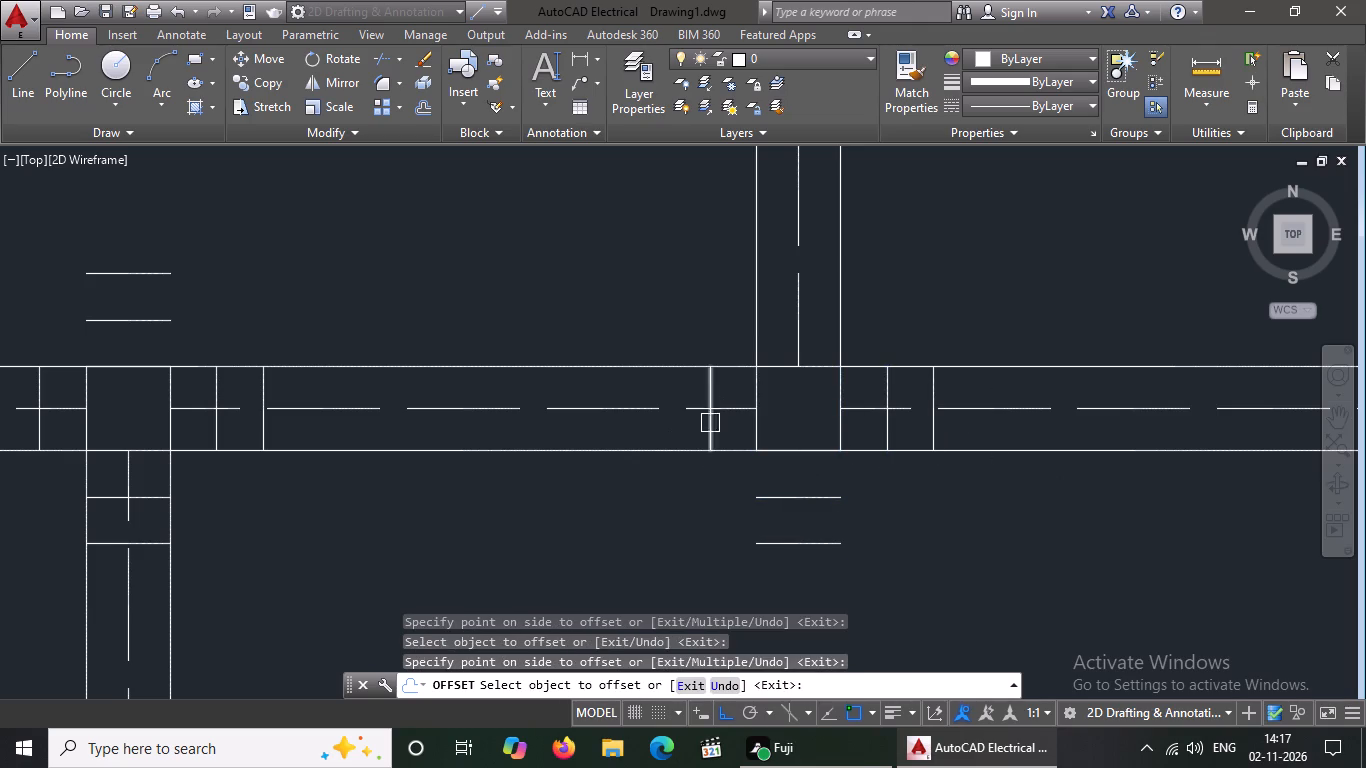
click(712, 421)
click(678, 439)
click(770, 367)
click(792, 304)
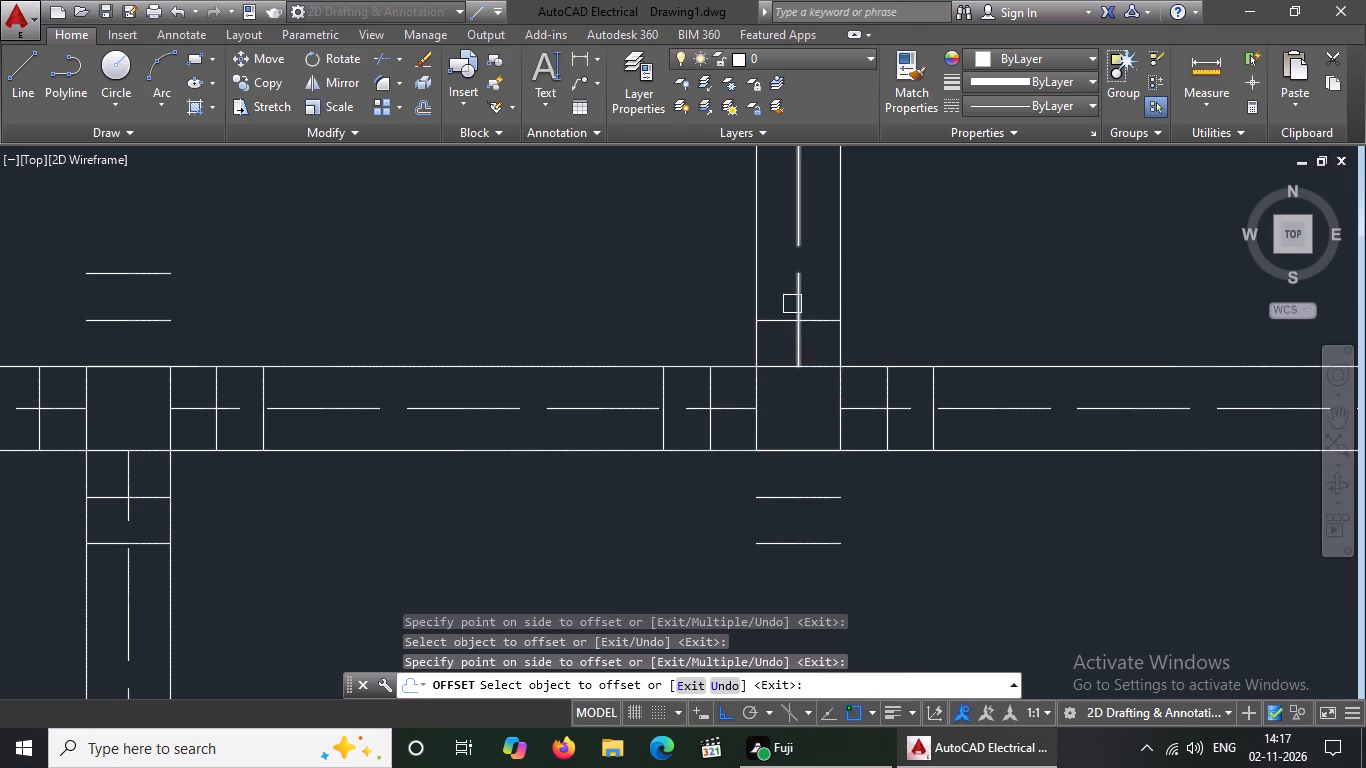
click(779, 324)
click(776, 286)
Offset the top and left edges of the fourth column square in the second row outward twice each at 5" spacing.
scroll(763, 341, down, 3)
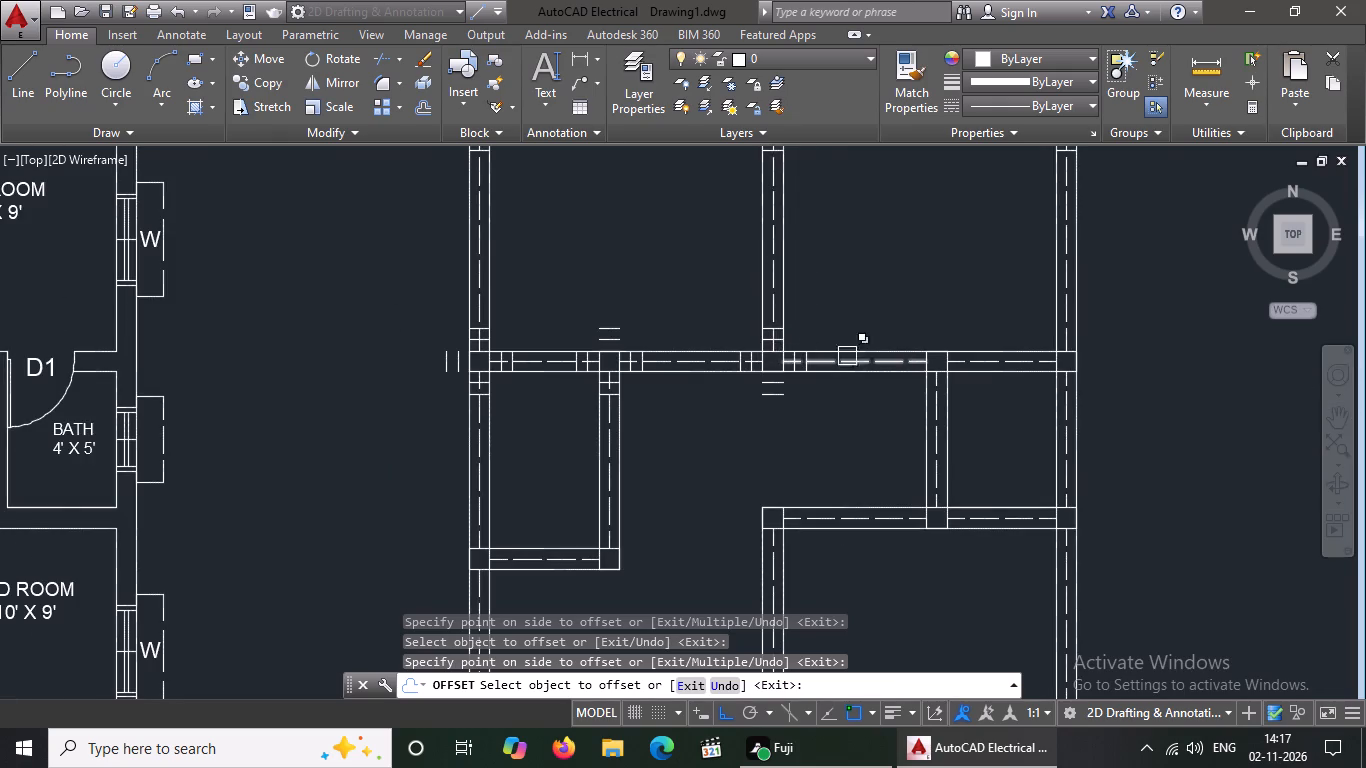
scroll(926, 356, up, 3)
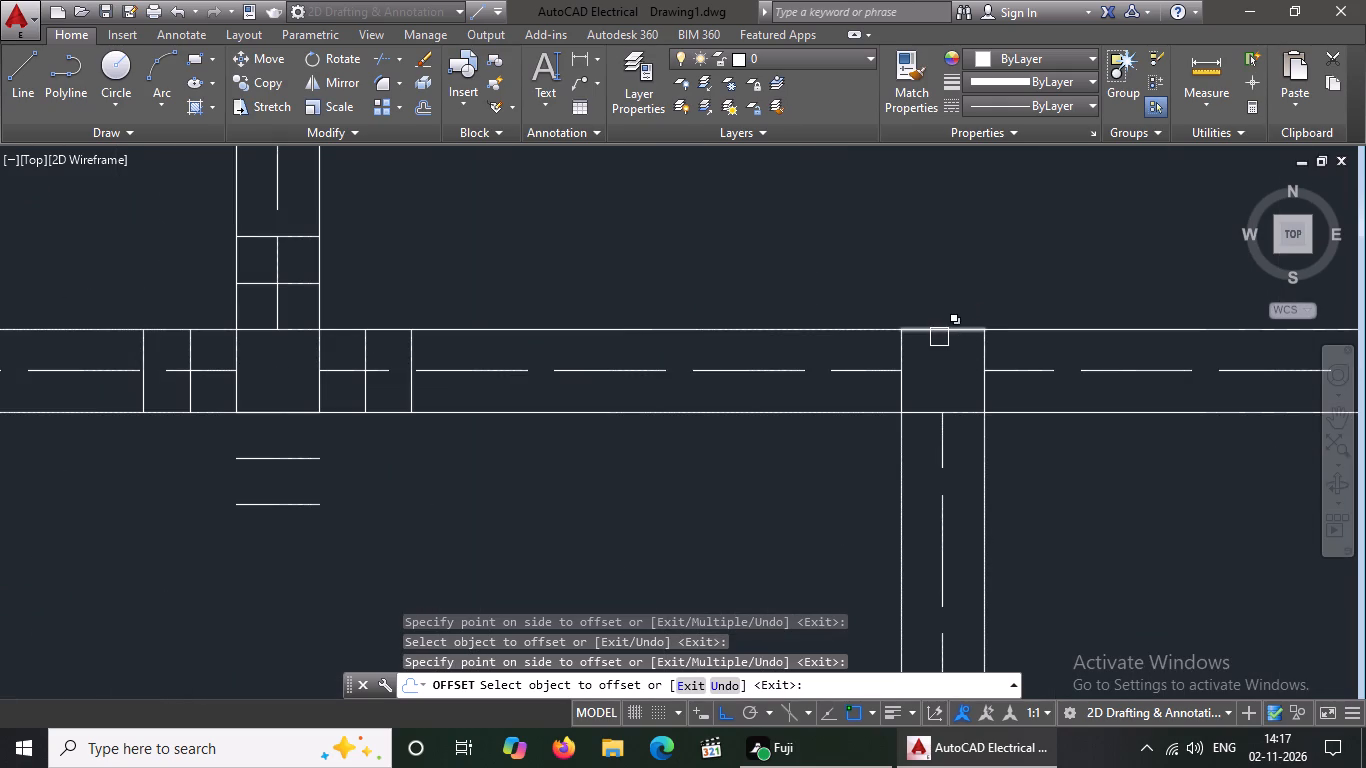
click(942, 329)
click(955, 288)
click(949, 279)
click(949, 241)
click(904, 390)
click(858, 392)
click(841, 381)
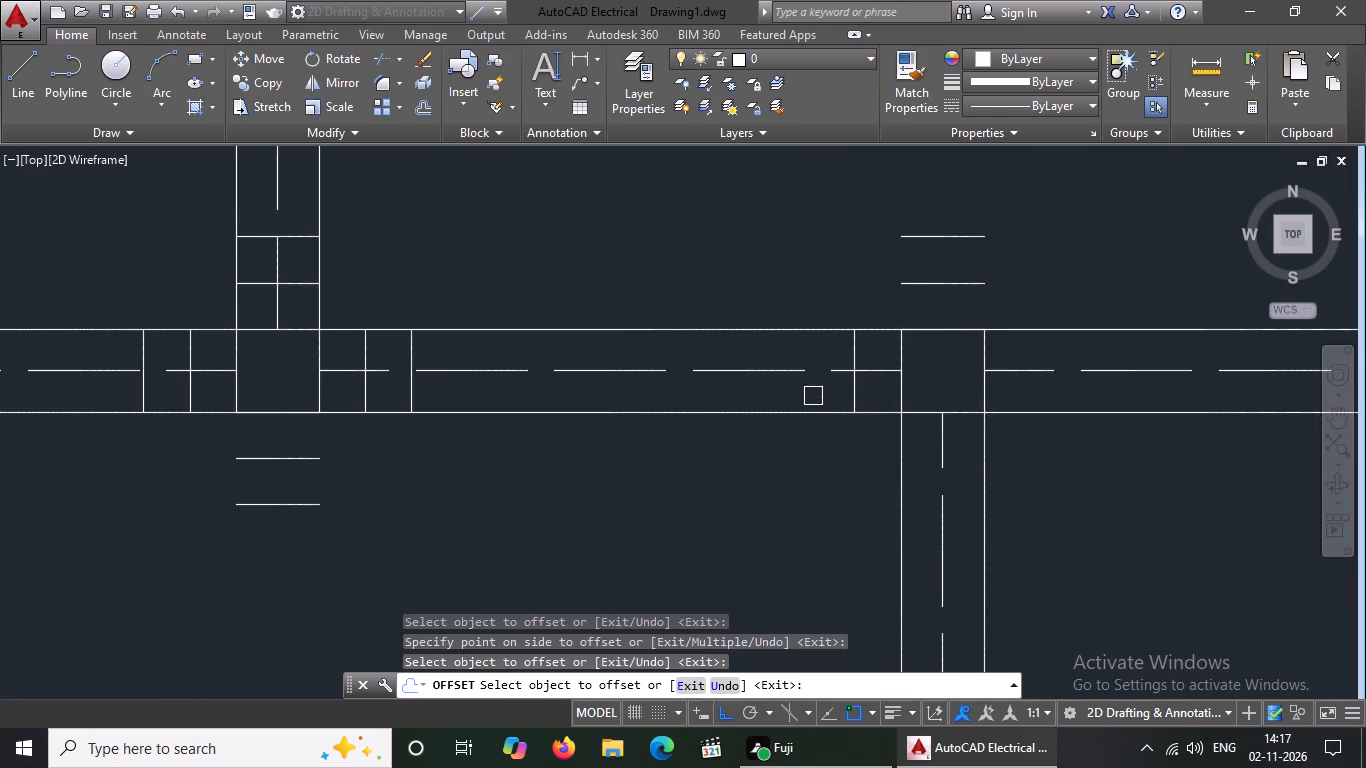
click(857, 384)
click(776, 420)
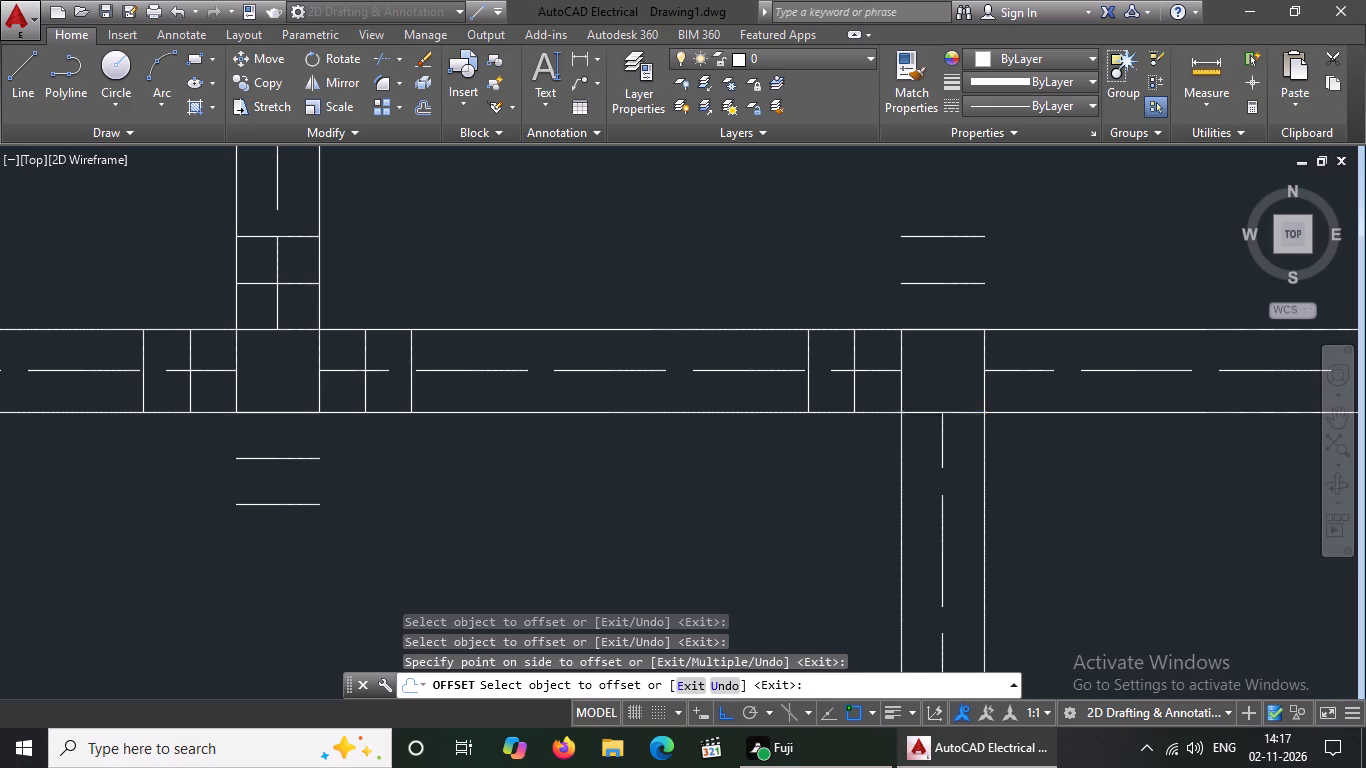
Offset the bottom and right edges of the fourth column square in the second row outward twice each at 5" spacing.
click(918, 409)
click(920, 456)
click(923, 458)
drag(925, 486, 925, 500)
click(925, 501)
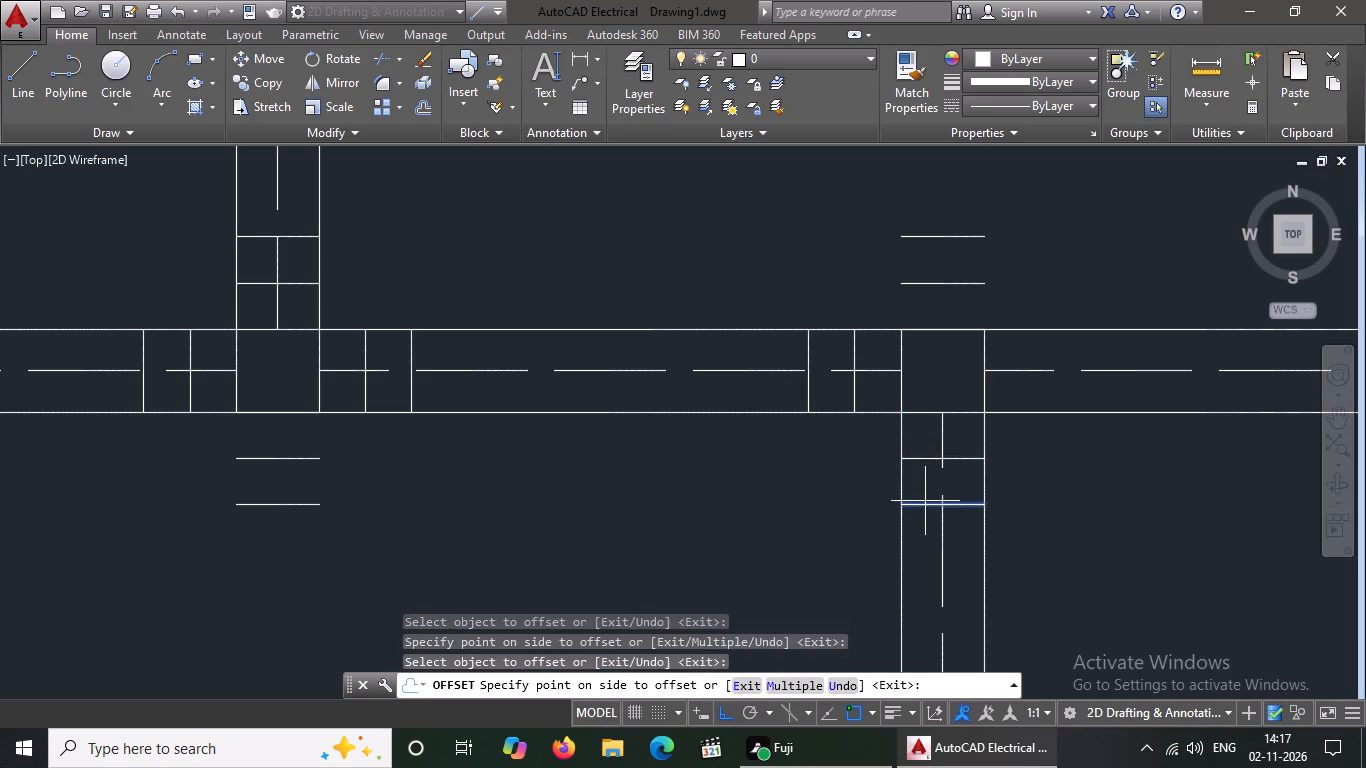
click(978, 388)
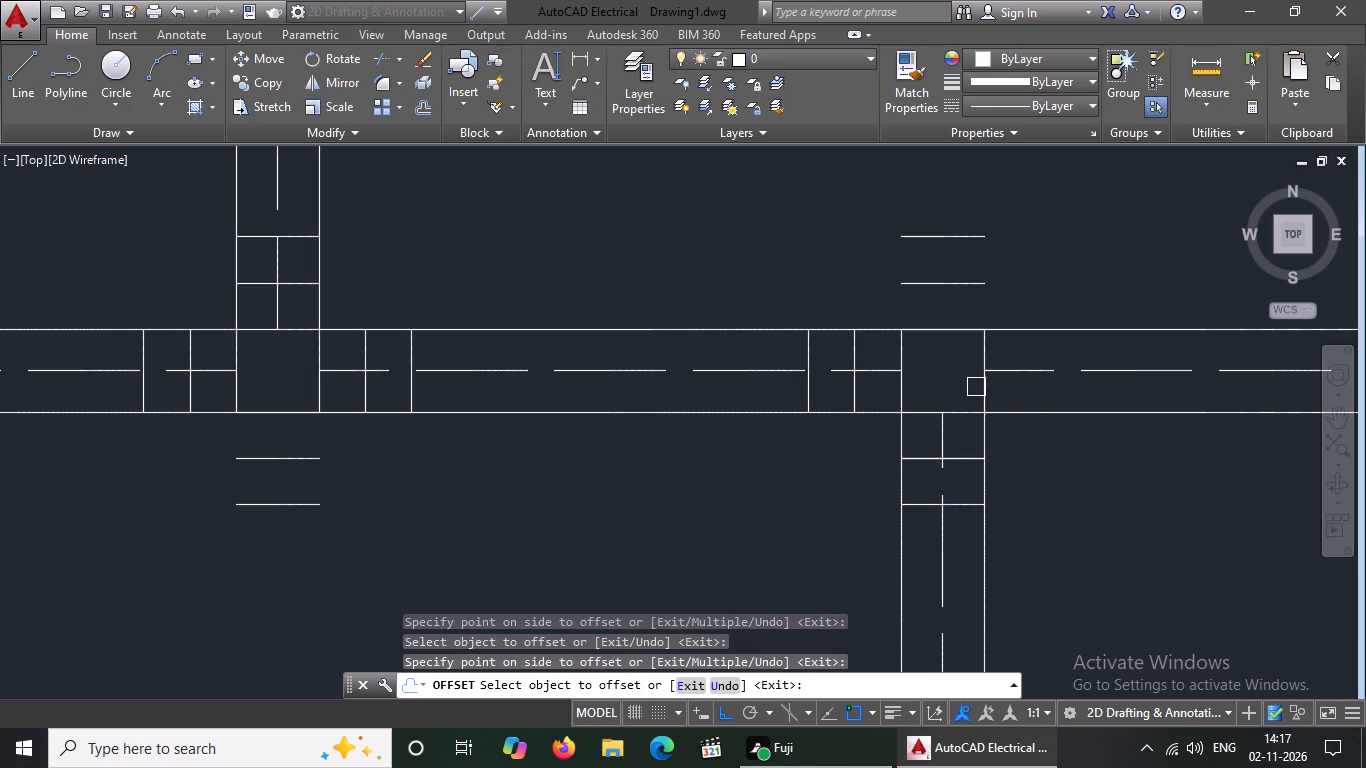
drag(986, 382, 998, 382)
click(1063, 398)
click(1031, 389)
drag(1078, 388, 1071, 399)
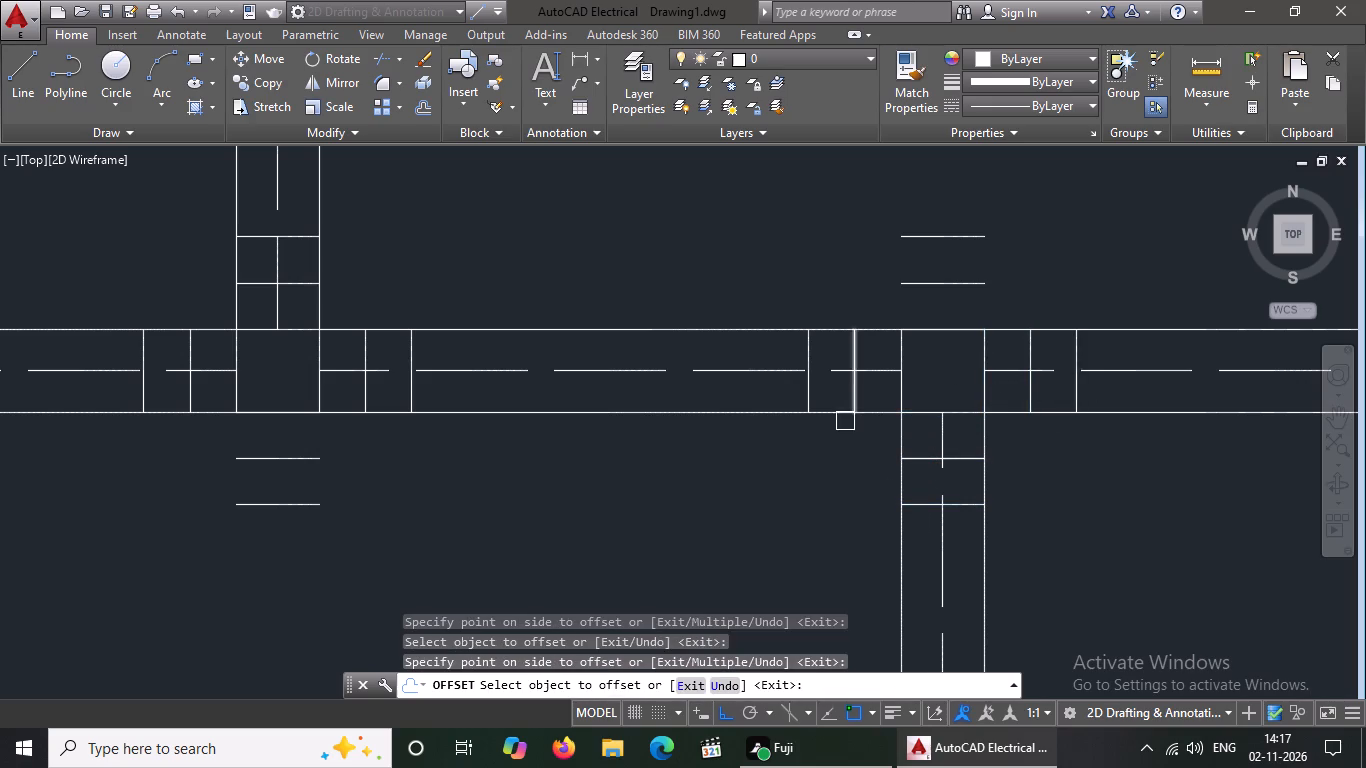
Offset the right and left edges of the second row's rightmost column square outward twice each at 5" spacing.
scroll(844, 423, down, 3)
scroll(994, 409, up, 3)
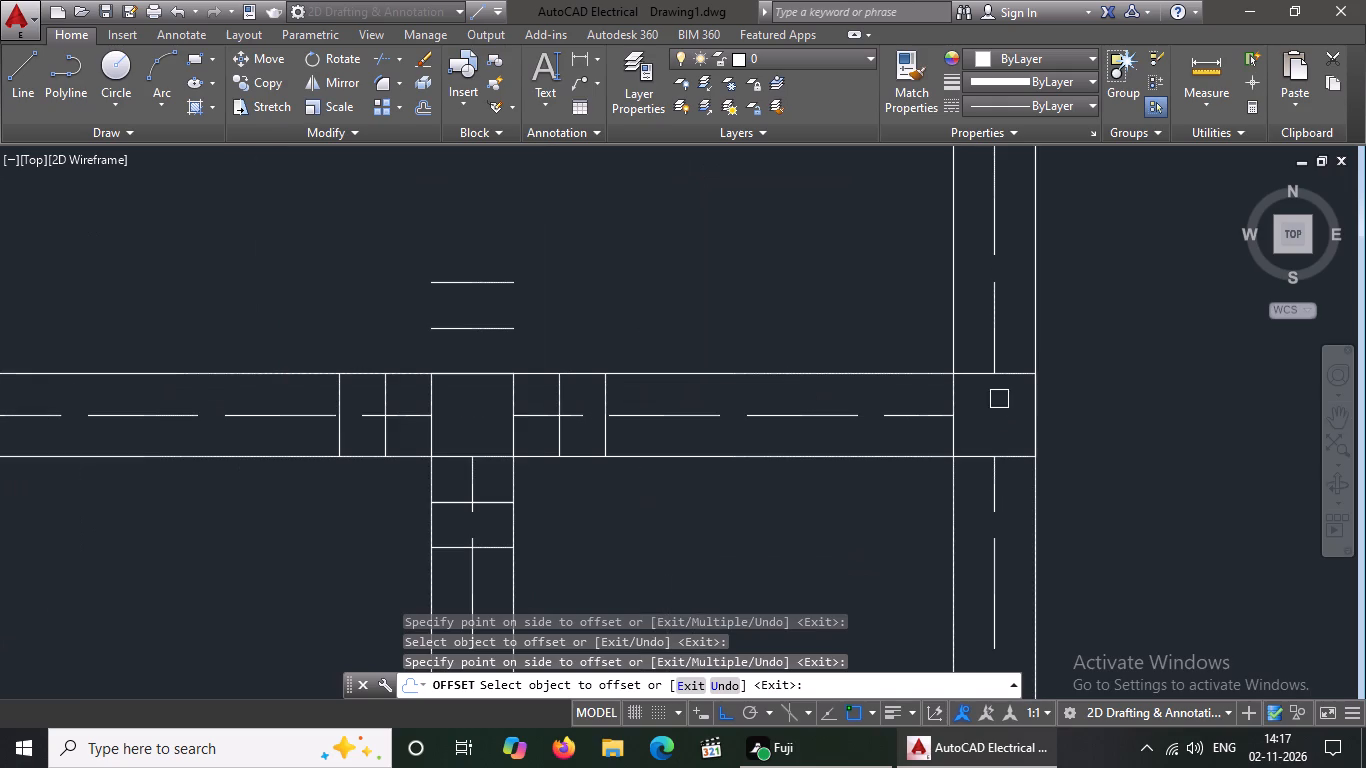
click(1025, 425)
click(1147, 398)
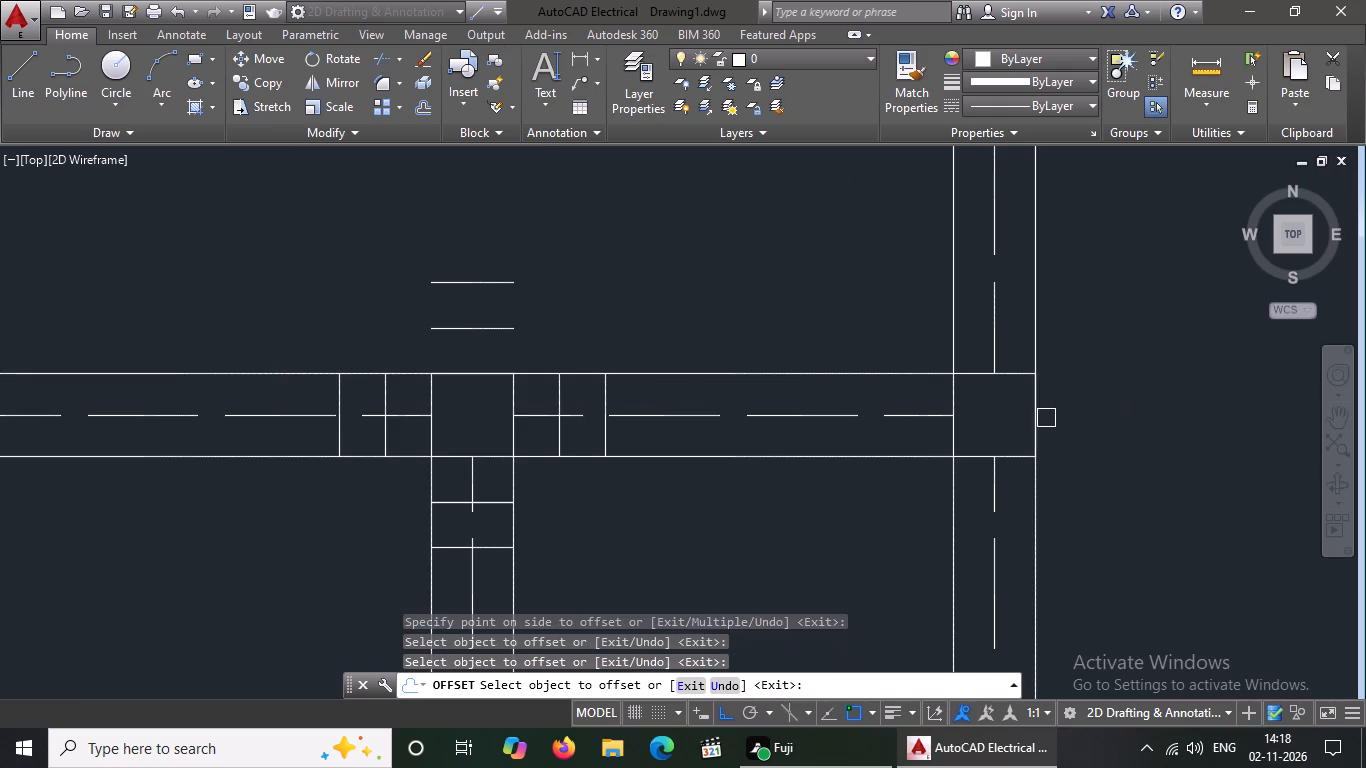
click(1040, 424)
click(1185, 420)
click(1081, 421)
click(1185, 413)
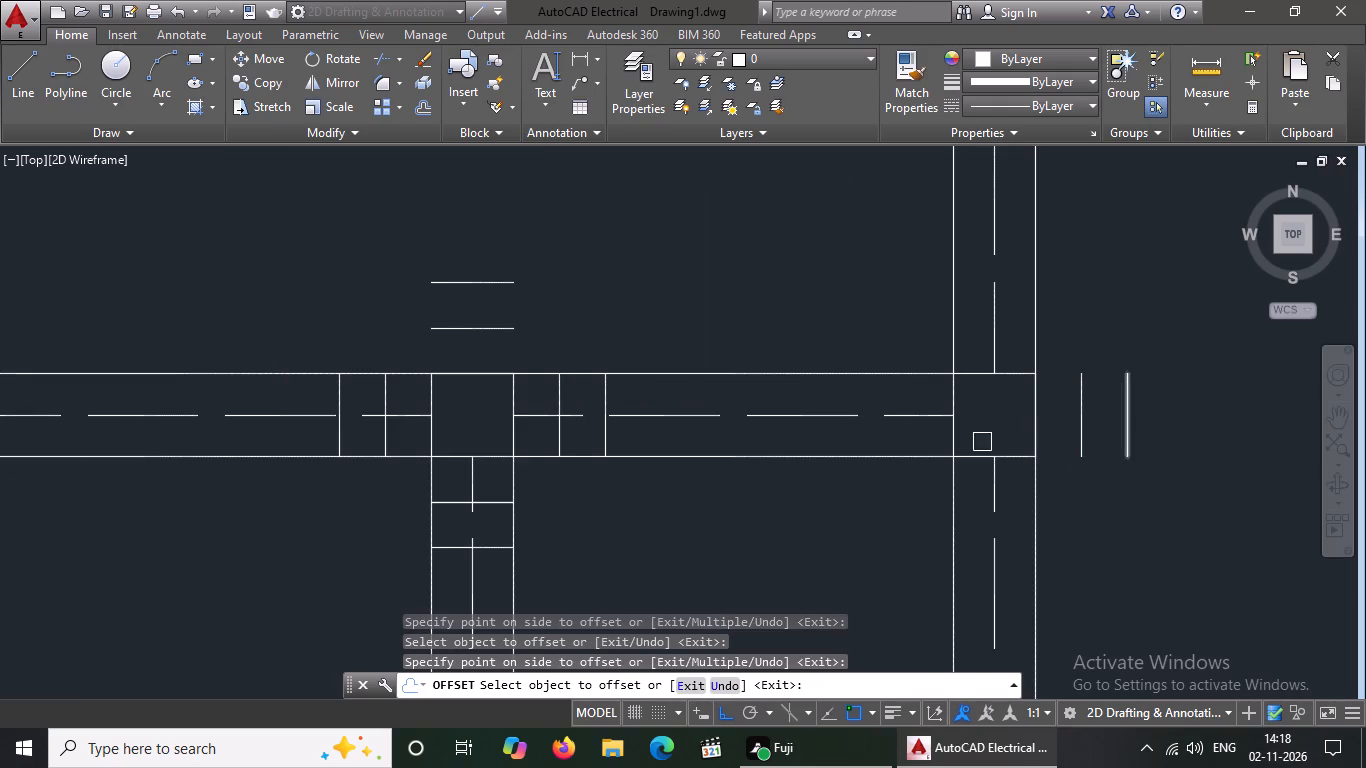
click(953, 438)
click(871, 445)
click(911, 428)
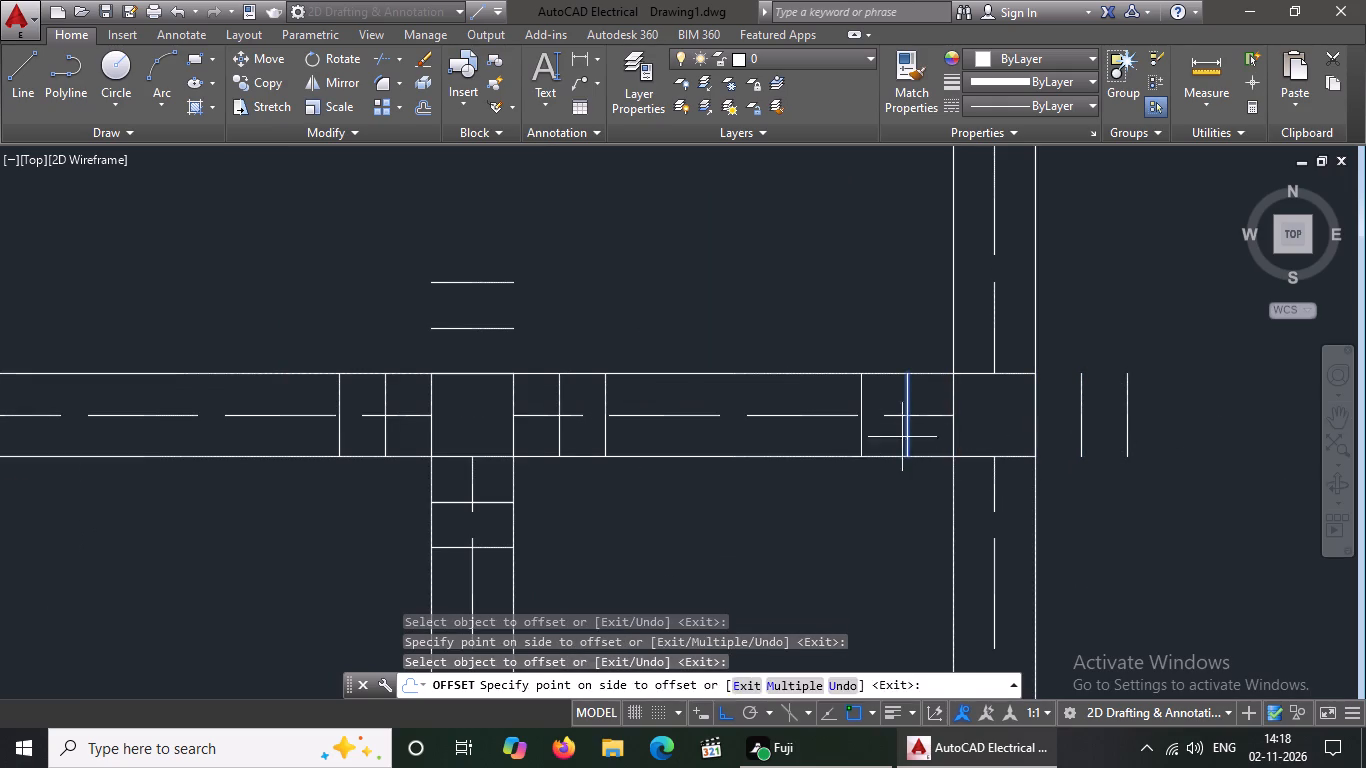
drag(863, 451, 919, 422)
Offset the top and bottom edges of the second row's rightmost column square outward twice each at 5" spacing.
click(1009, 378)
click(1015, 356)
click(1016, 330)
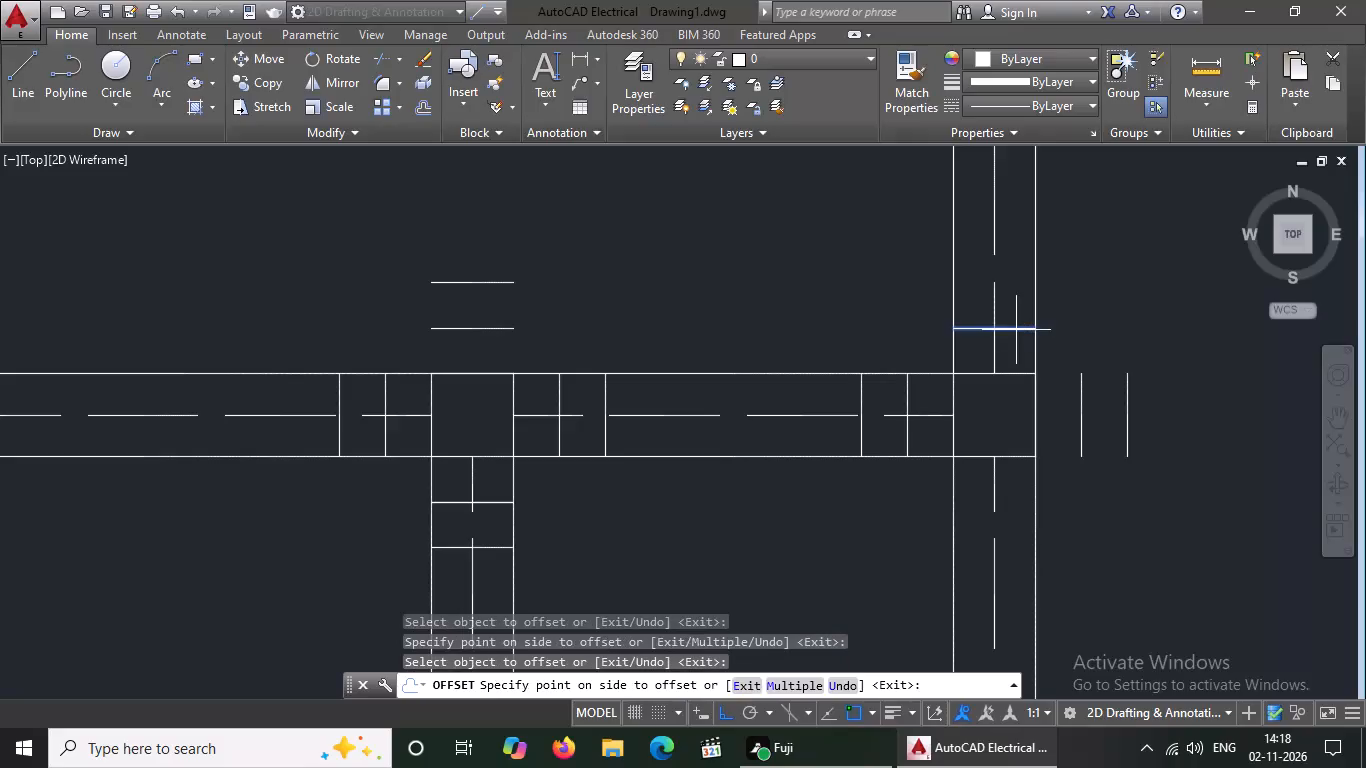
click(1016, 301)
click(1011, 448)
click(1021, 509)
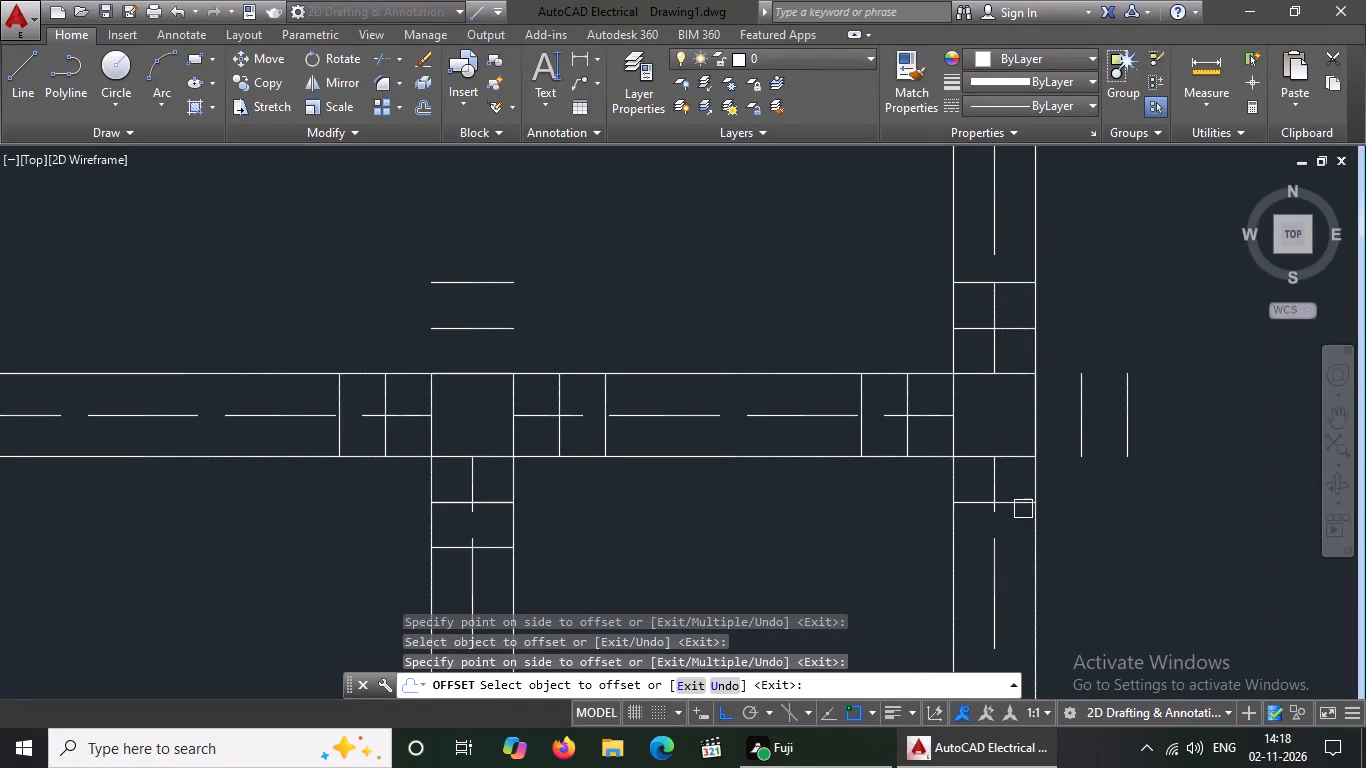
click(1021, 502)
click(1011, 560)
Offset the right and left edges of the column square at the small left room's bottom-right corner outward twice each at 5" spacing.
scroll(1008, 475, down, 4)
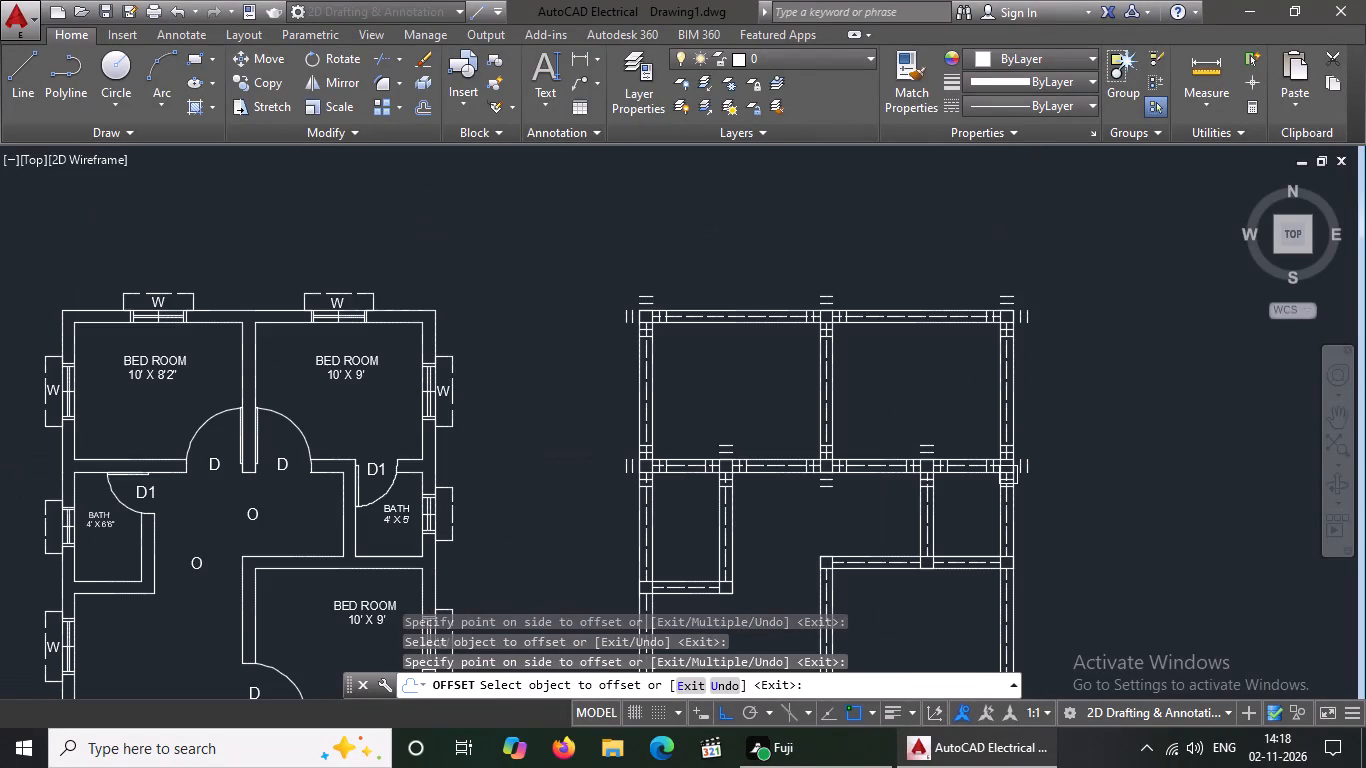
scroll(768, 452, down, 2)
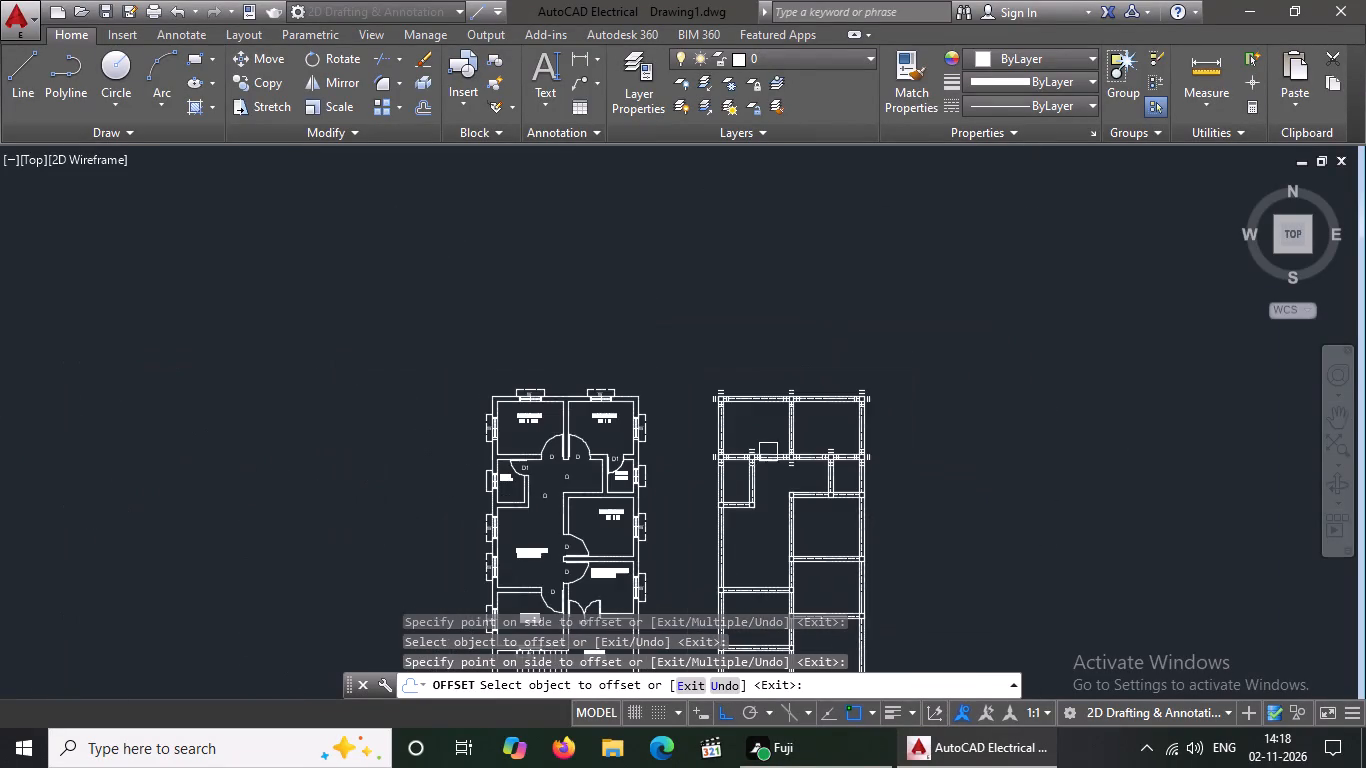
scroll(780, 523, up, 3)
scroll(675, 459, up, 2)
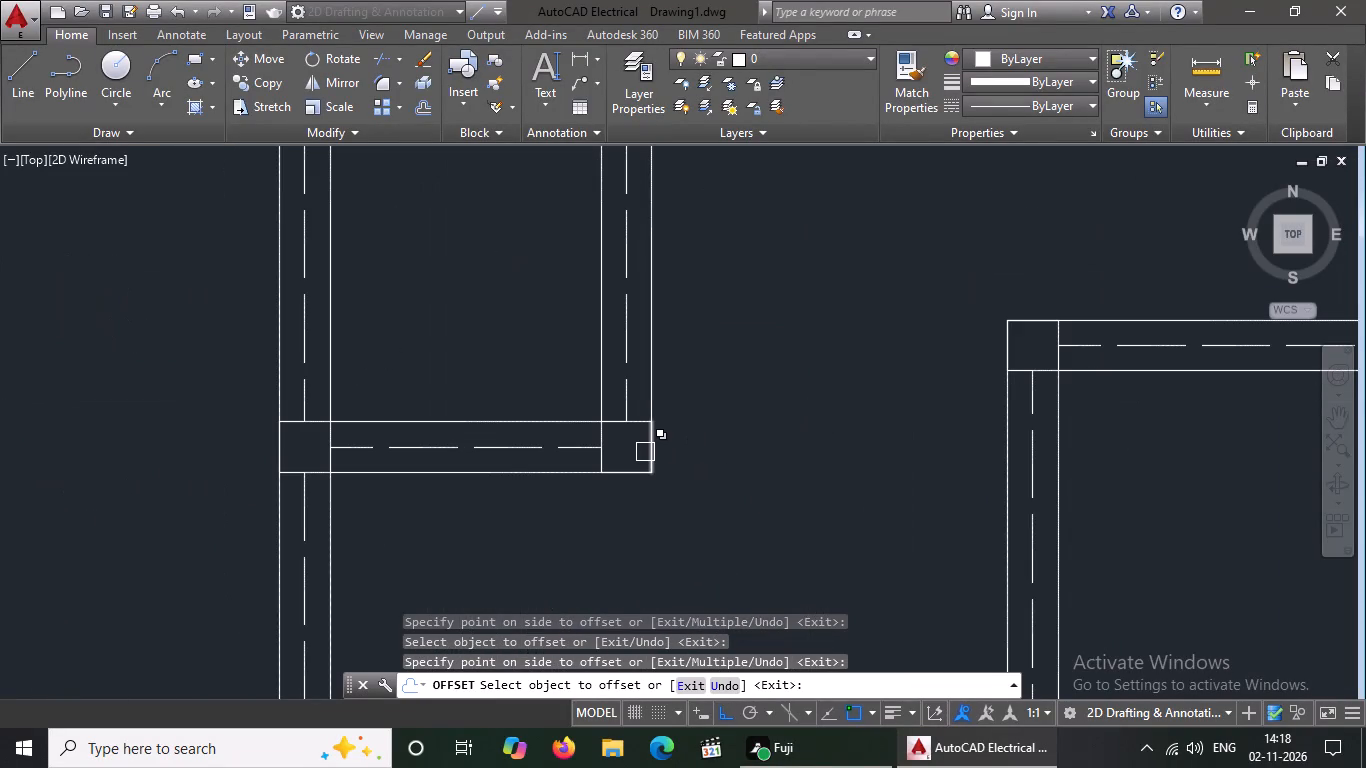
click(646, 451)
click(748, 444)
drag(678, 458, 711, 449)
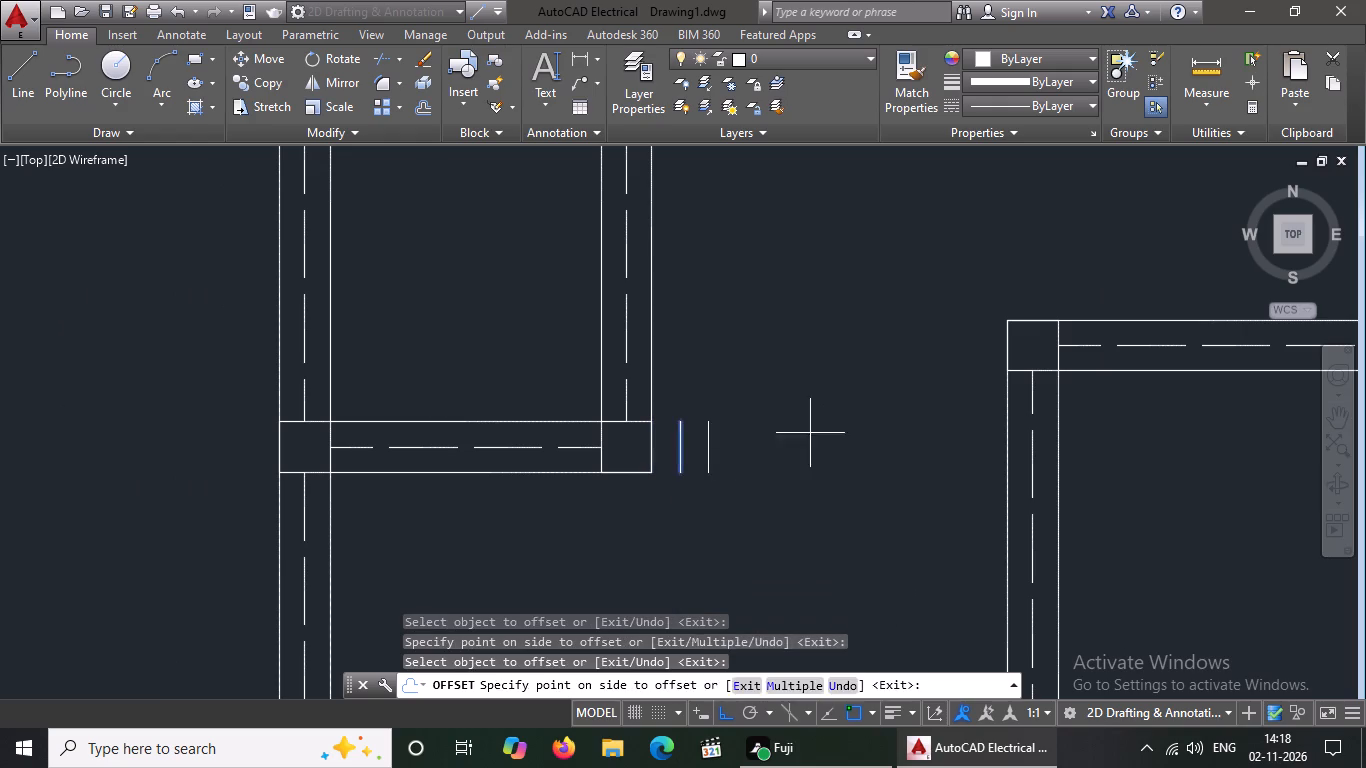
click(827, 433)
scroll(605, 458, up, 2)
click(593, 466)
click(549, 460)
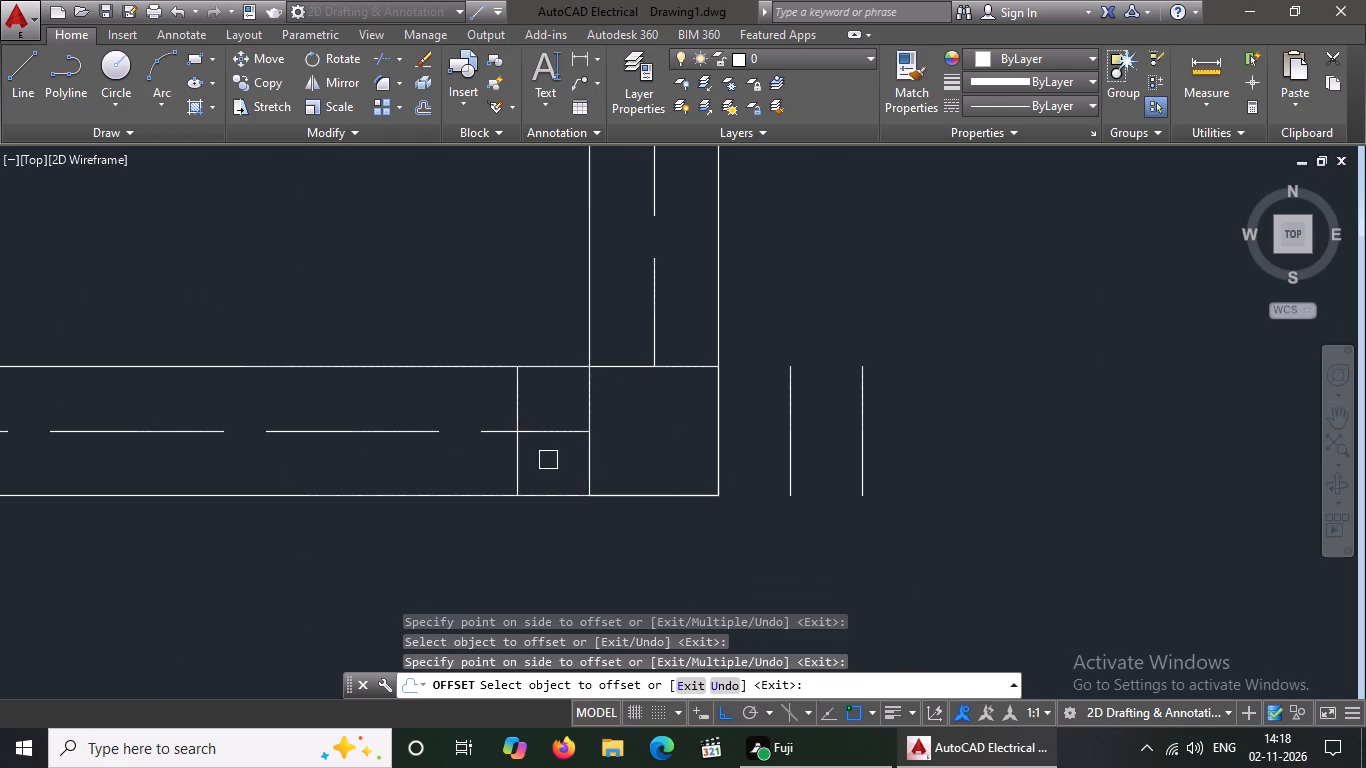
click(510, 469)
drag(458, 488, 469, 488)
Offset the bottom and top edges of the column square at the small left room's bottom-right corner outward twice each at 5" spacing.
click(658, 505)
click(624, 556)
click(628, 565)
scroll(692, 481, down, 4)
click(683, 565)
scroll(682, 484, up, 3)
click(723, 425)
click(718, 380)
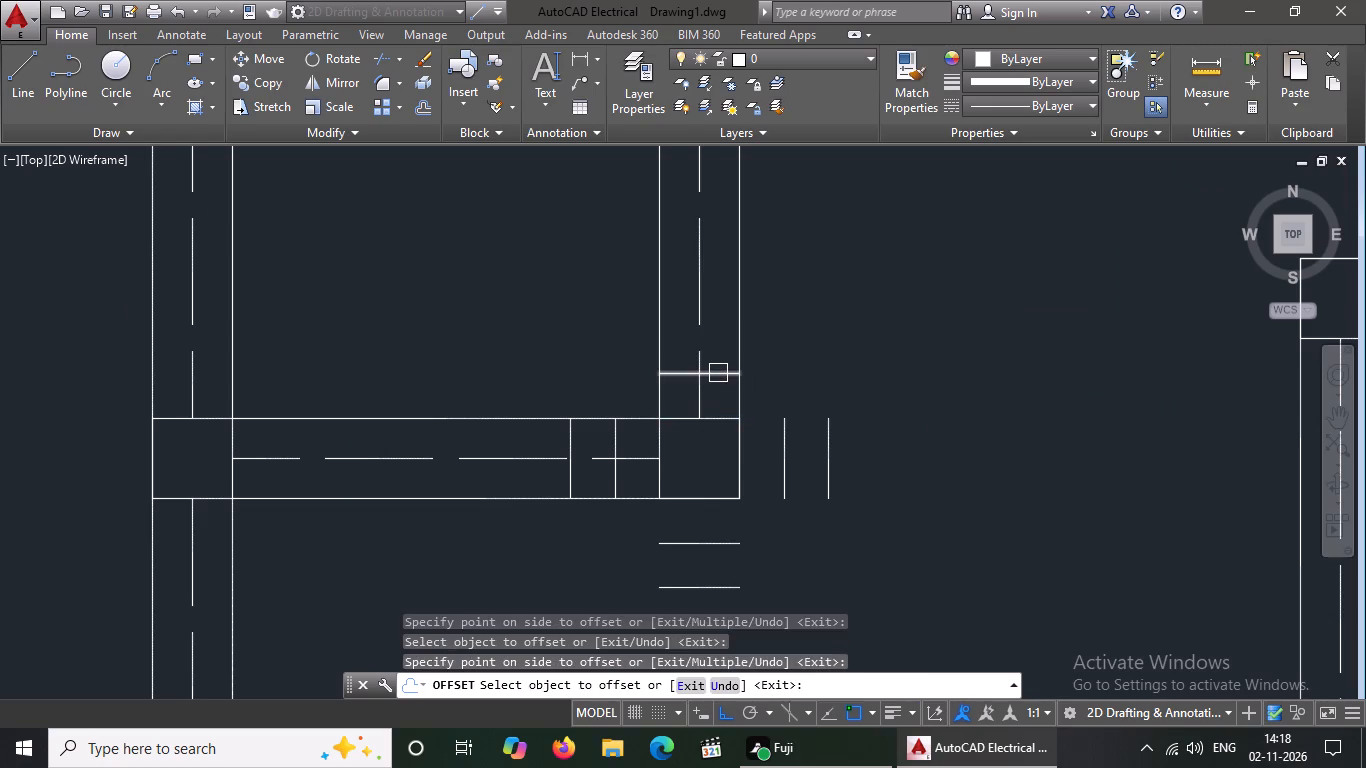
click(718, 373)
click(719, 329)
Offset the right and left edges of the column square at the small left room's bottom-left corner outward twice each at 5" spacing.
click(238, 480)
click(281, 478)
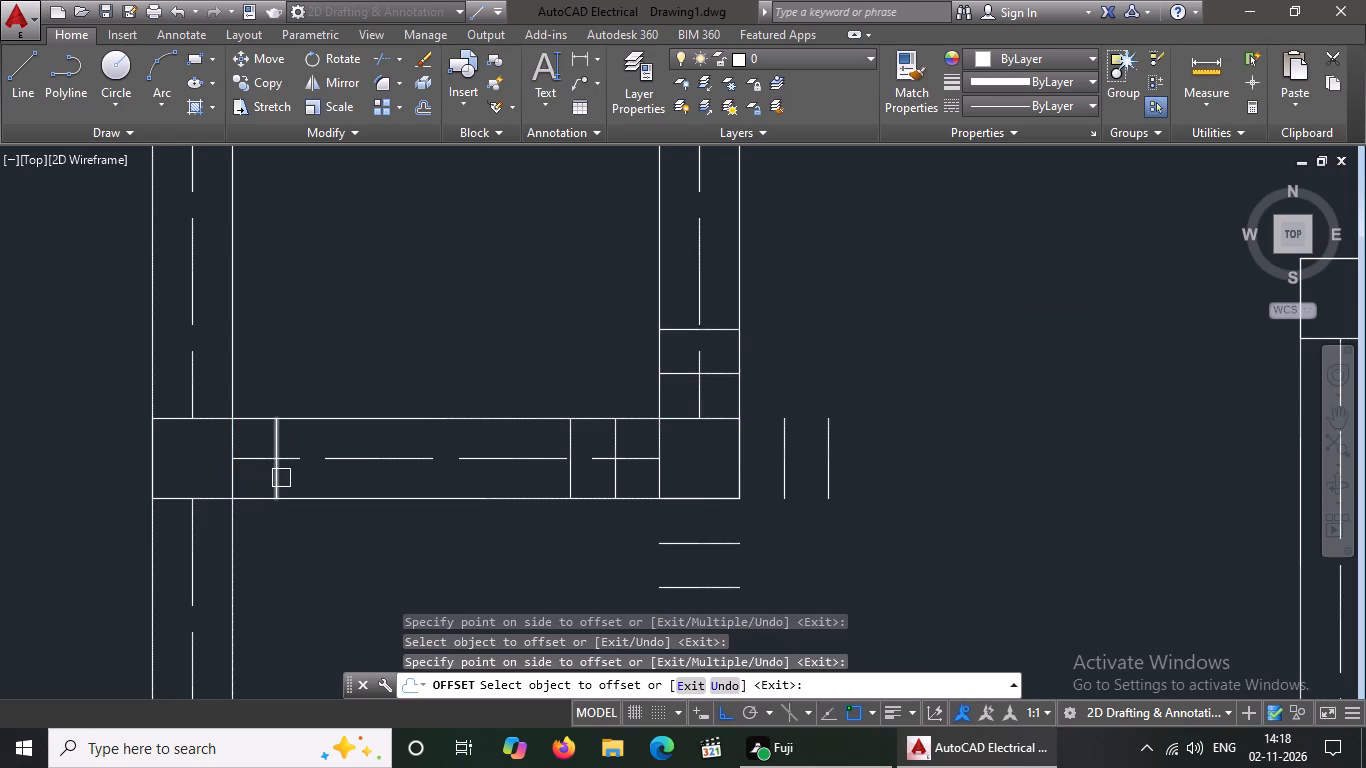
click(278, 477)
click(354, 468)
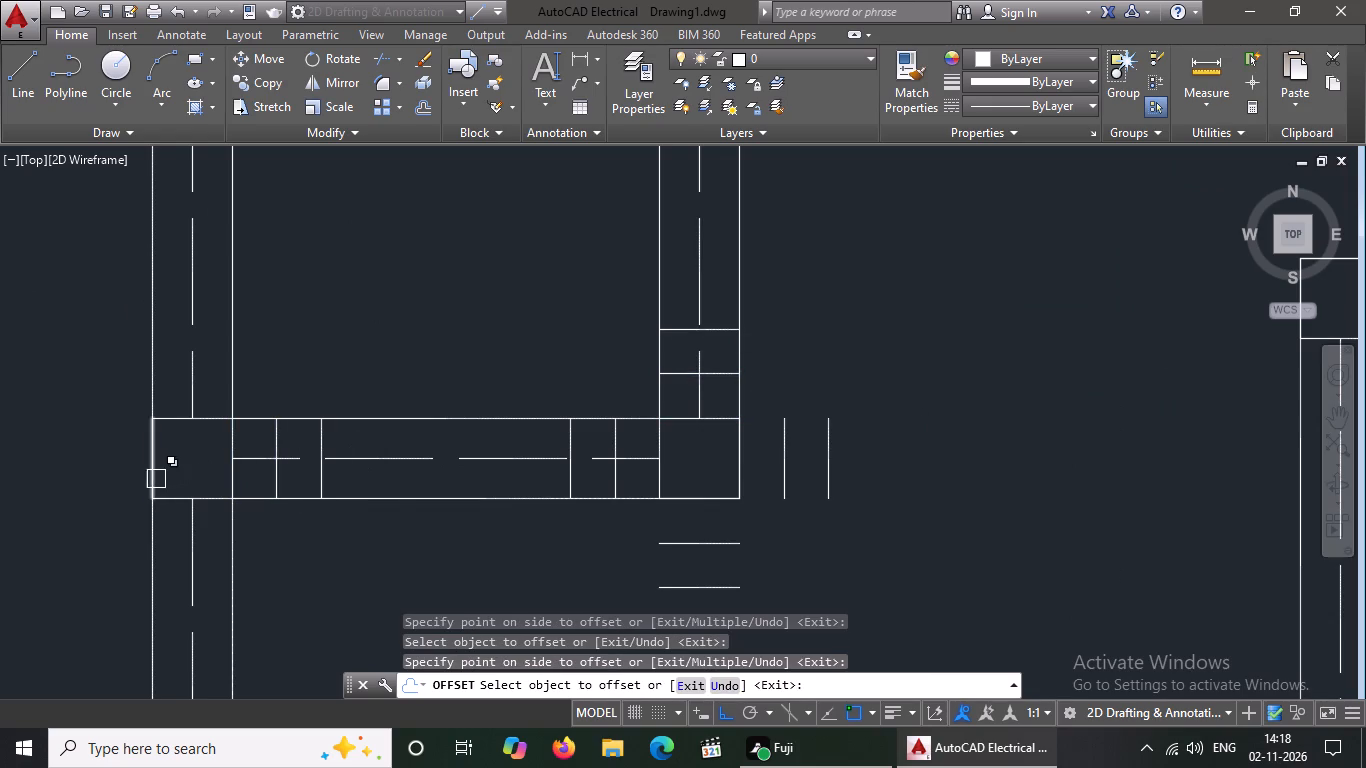
click(156, 479)
click(71, 491)
drag(104, 476, 95, 489)
drag(18, 545, 124, 521)
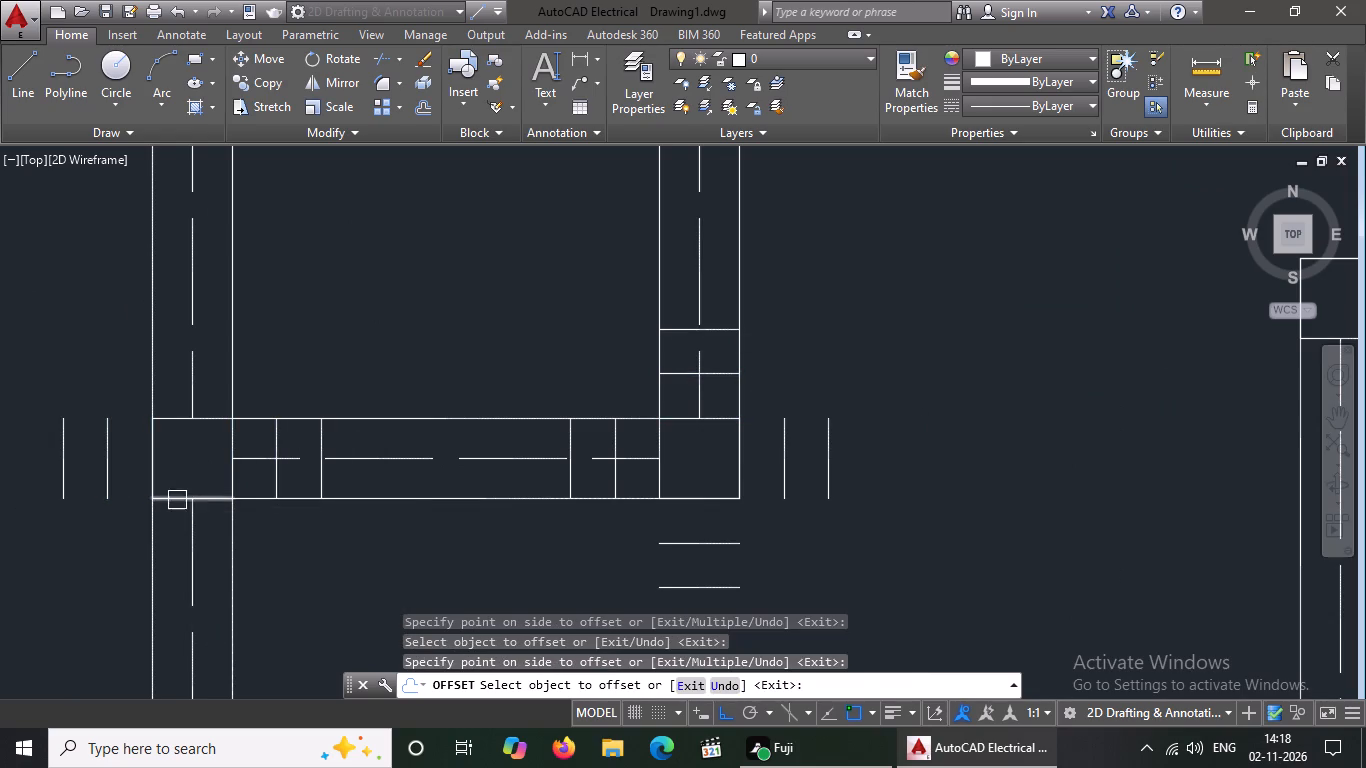
Offset the bottom and top edges of the column square at the small left room's bottom-left corner outward twice each at 5" spacing.
click(177, 498)
click(171, 568)
click(175, 542)
drag(160, 639, 161, 630)
click(212, 412)
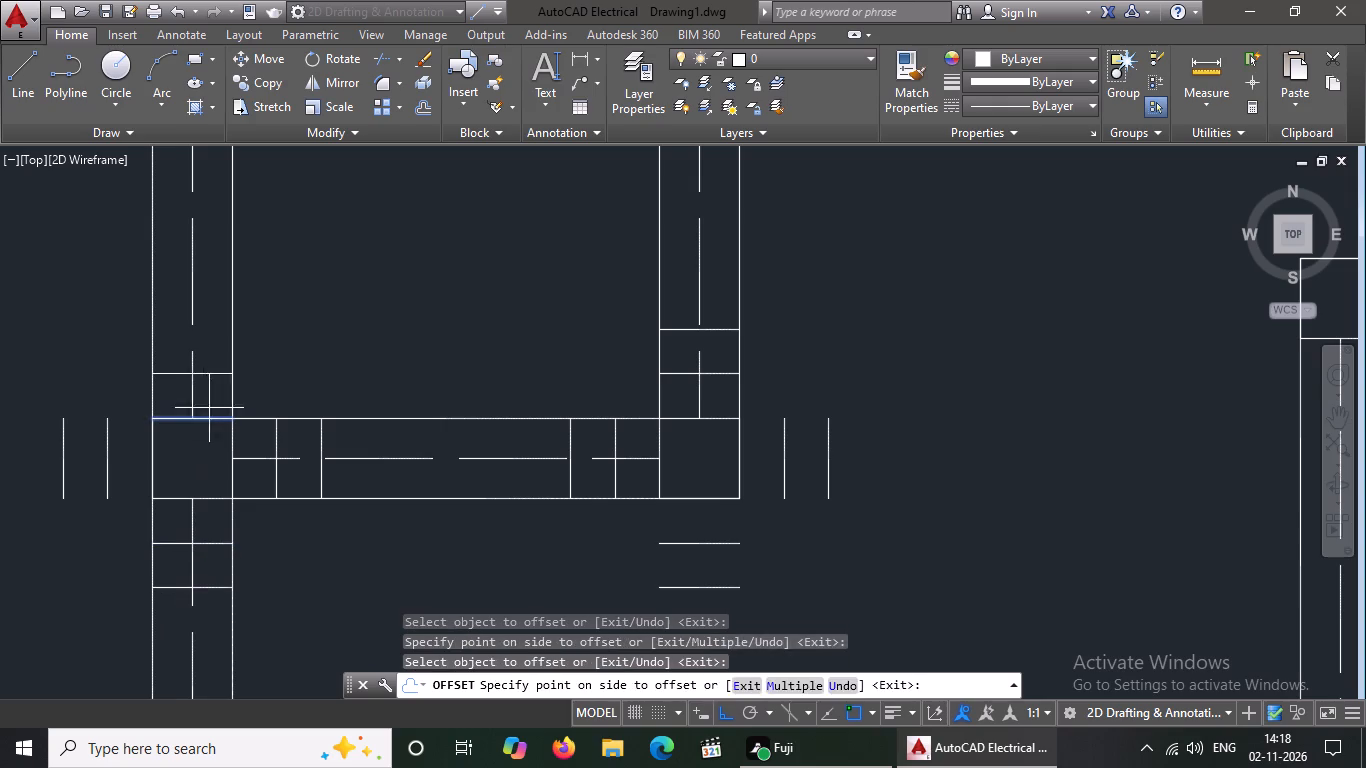
click(207, 375)
drag(209, 375, 215, 360)
click(222, 330)
Offset the top and left edges of the column square at the large right room's top-left corner outward twice each at 5" spacing.
scroll(620, 340, down, 4)
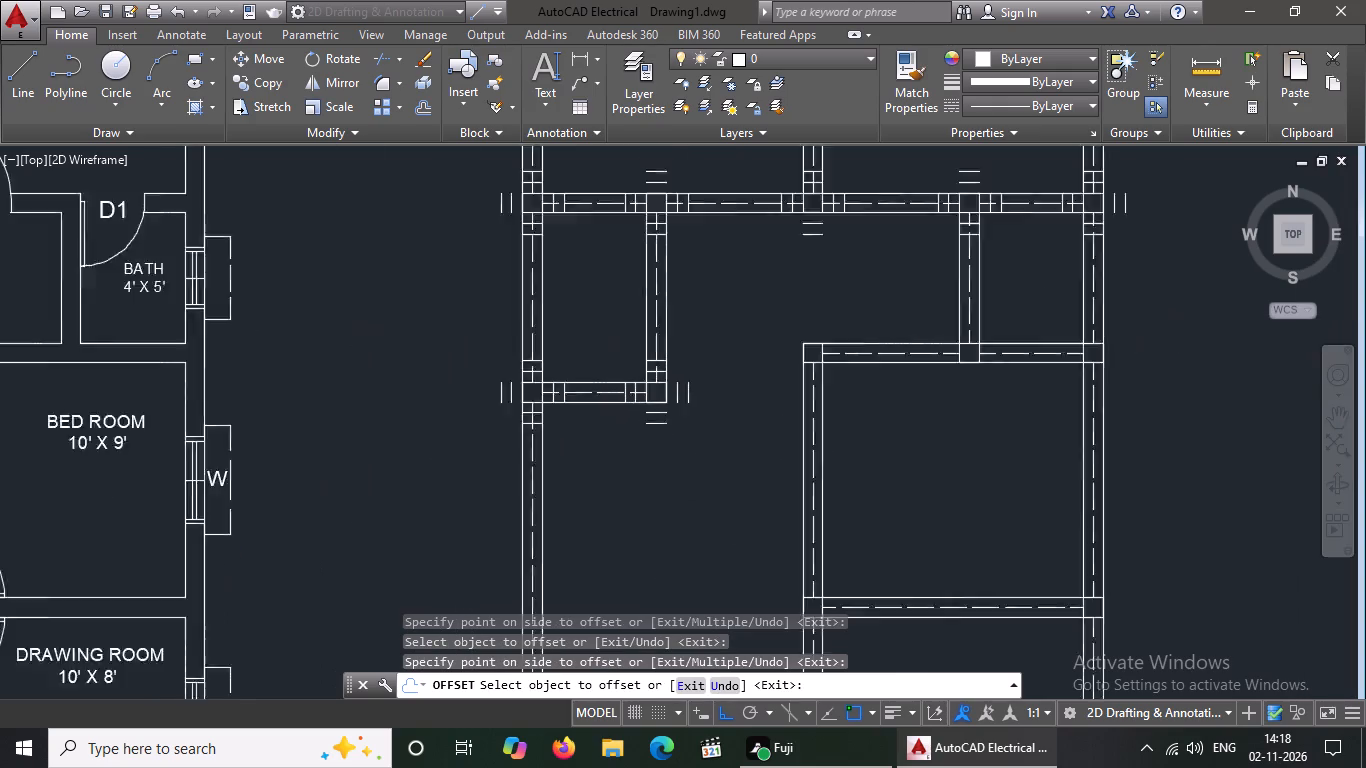
scroll(780, 351, up, 3)
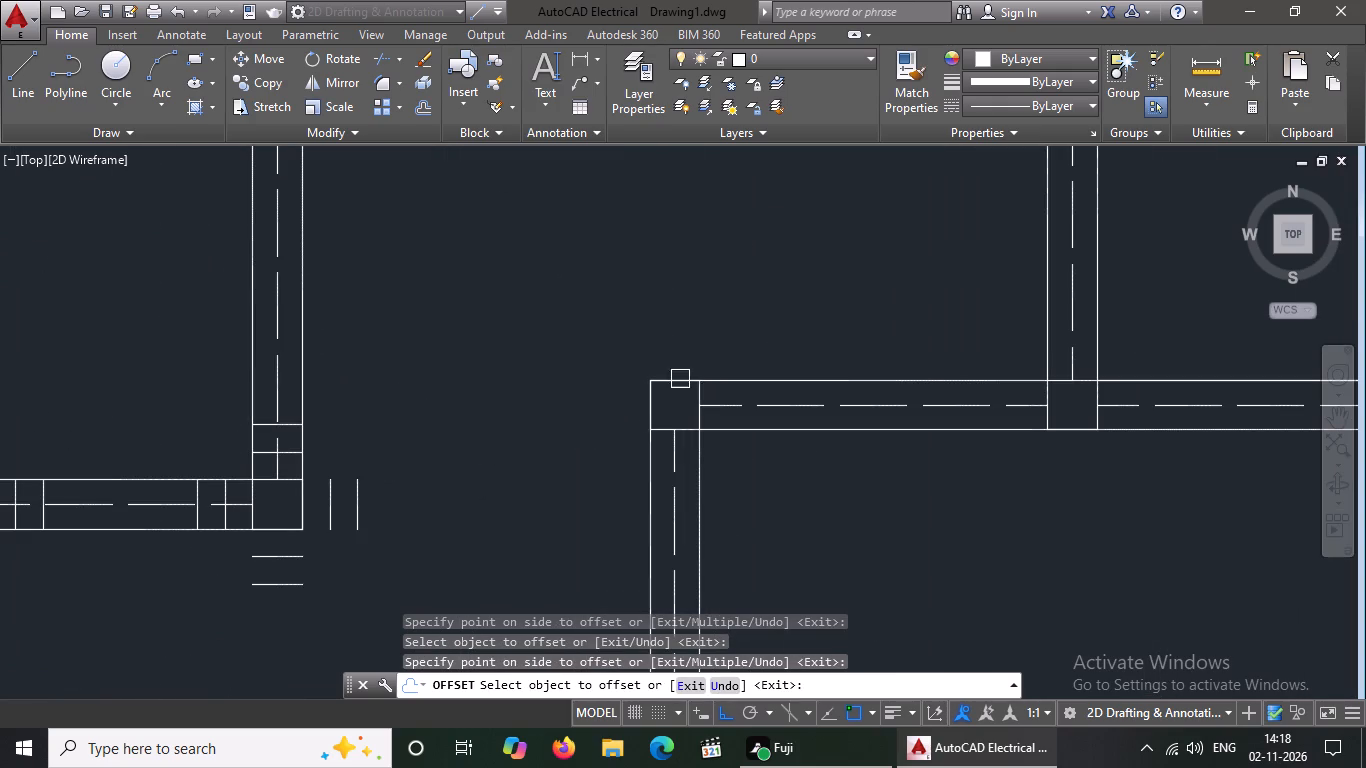
click(673, 381)
click(679, 323)
click(668, 354)
drag(675, 312, 673, 322)
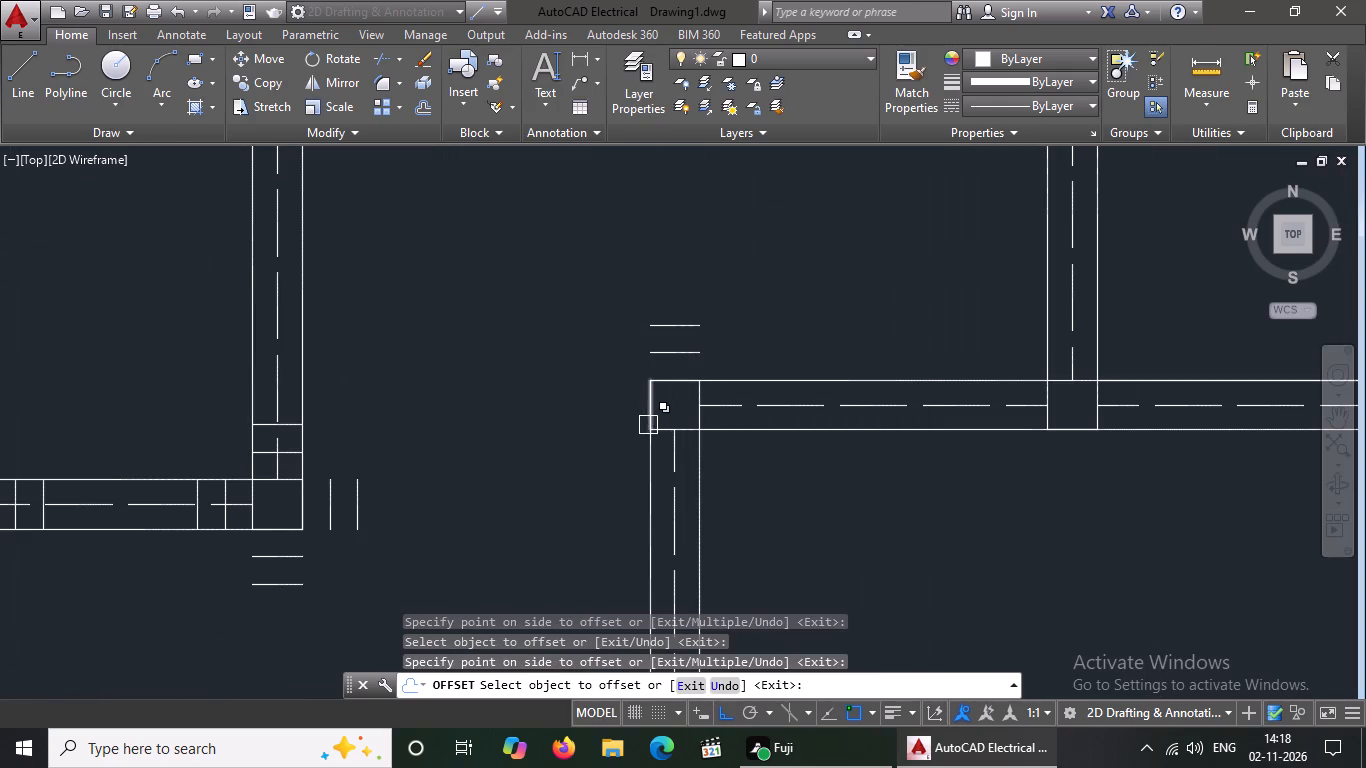
click(645, 411)
drag(407, 463, 458, 434)
drag(620, 409, 610, 420)
drag(540, 457, 605, 430)
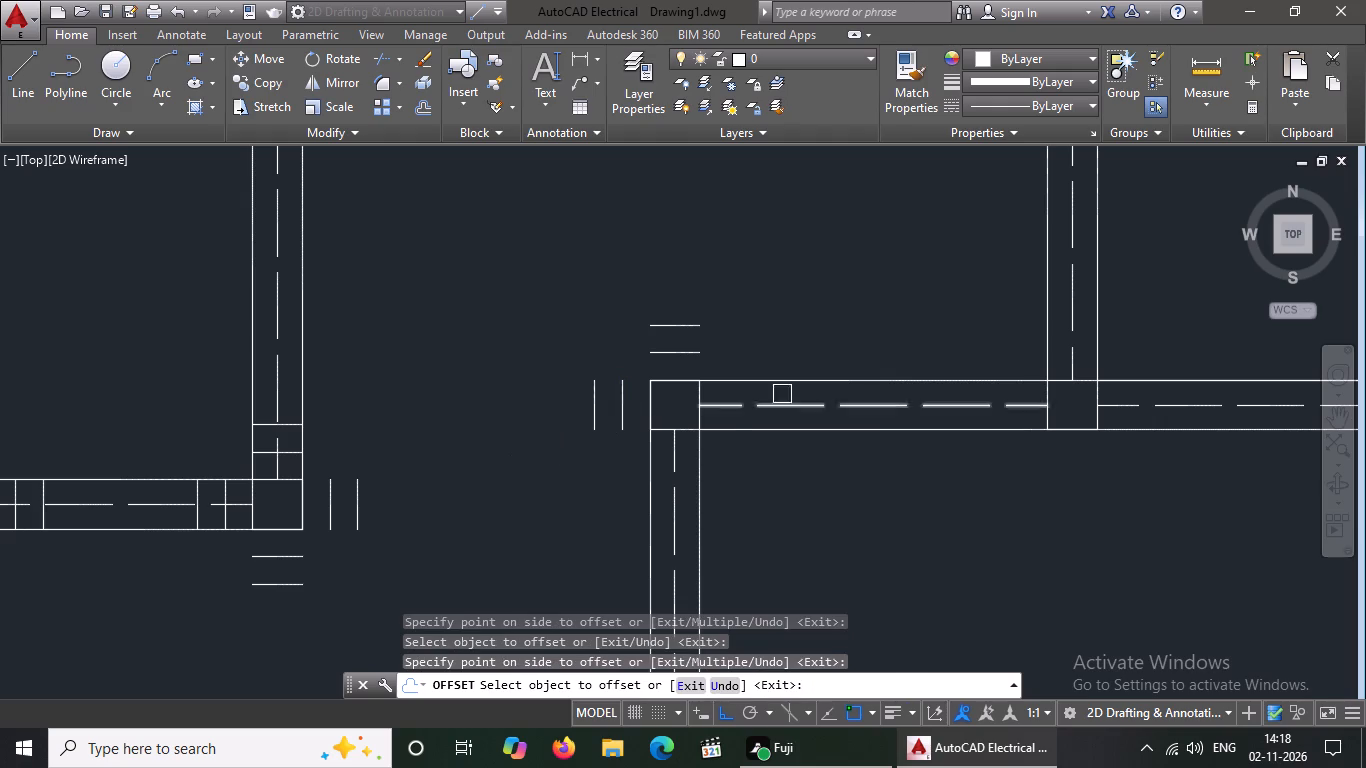
Offset the right and bottom edges of the column square at the large right room's top-left corner outward twice each at 5" spacing.
scroll(726, 416, up, 2)
click(647, 421)
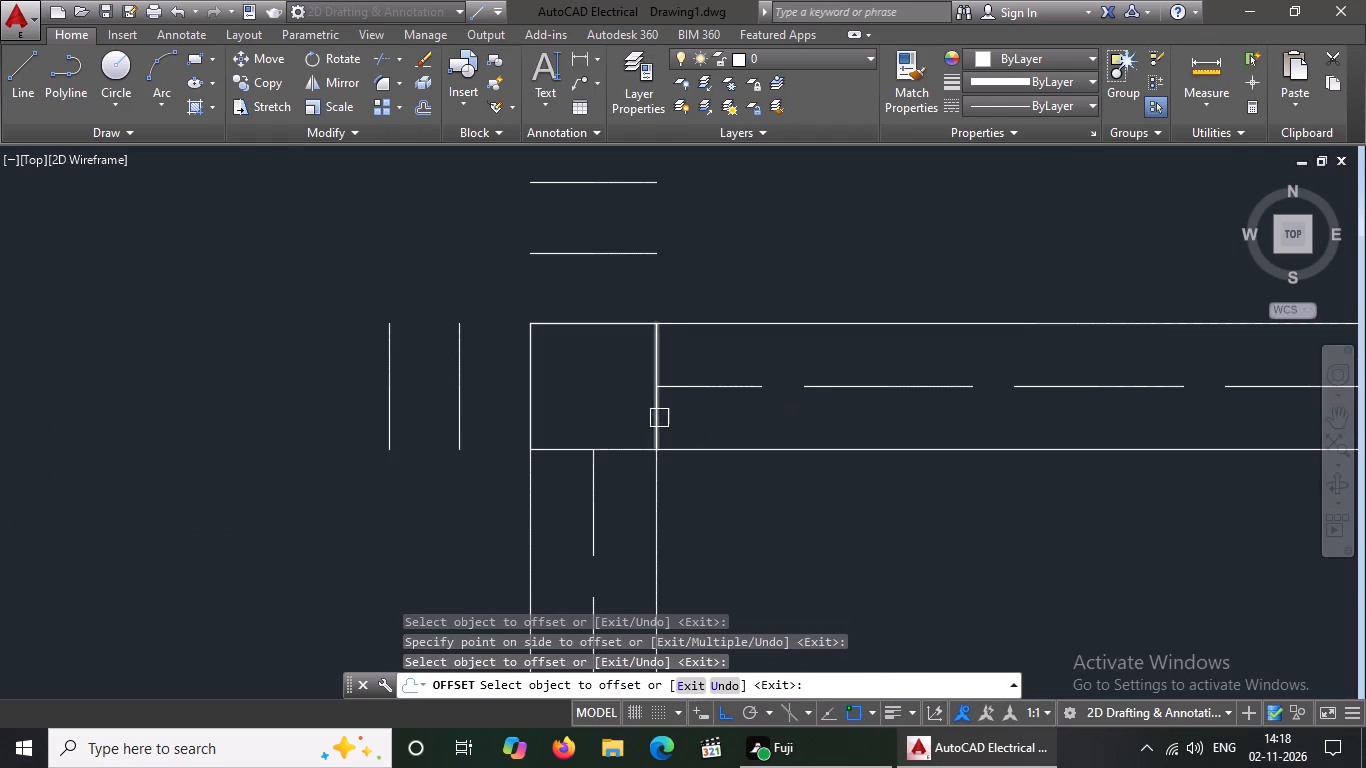
click(659, 418)
click(851, 417)
click(719, 418)
drag(893, 395, 866, 411)
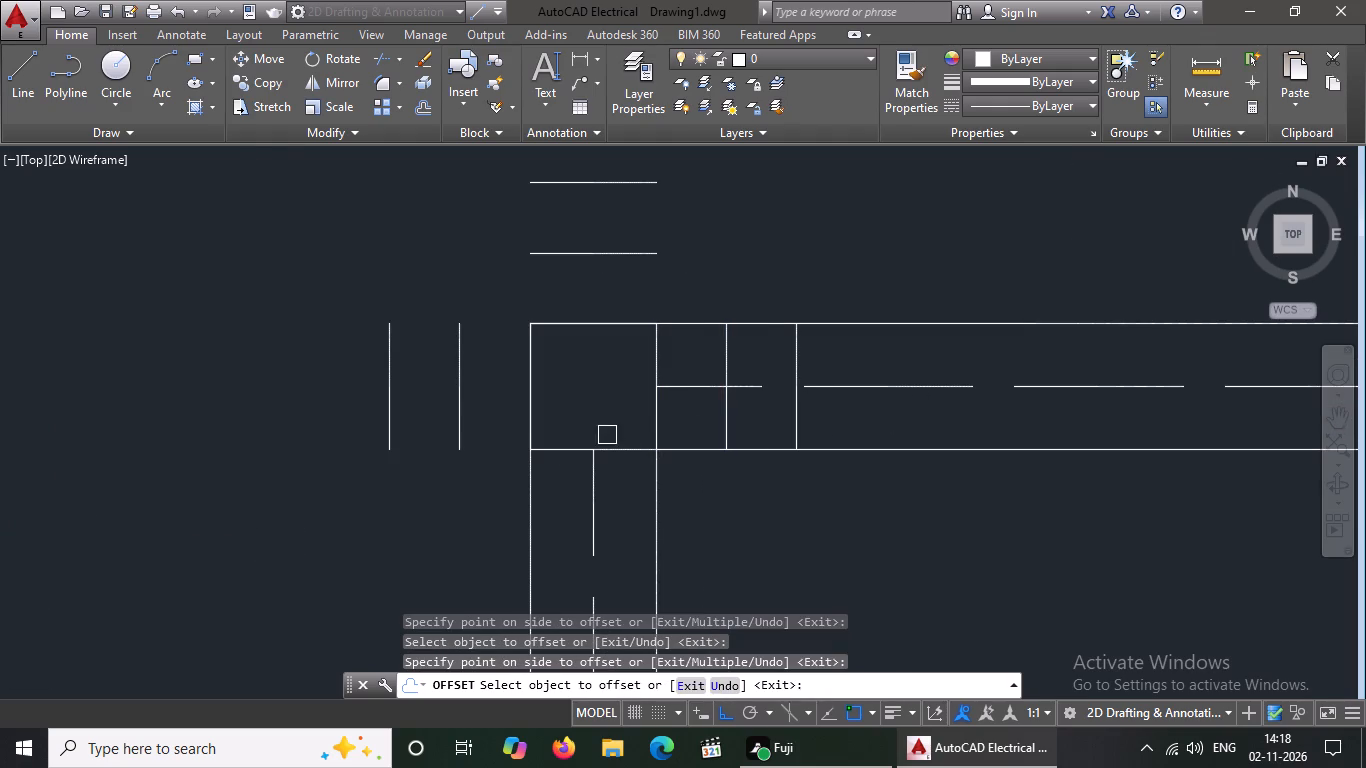
click(618, 451)
click(616, 519)
click(618, 516)
click(618, 548)
Offset the right and left edges of the T-junction column square on the large right room's top wall outward twice each at 5" spacing.
scroll(668, 441, down, 3)
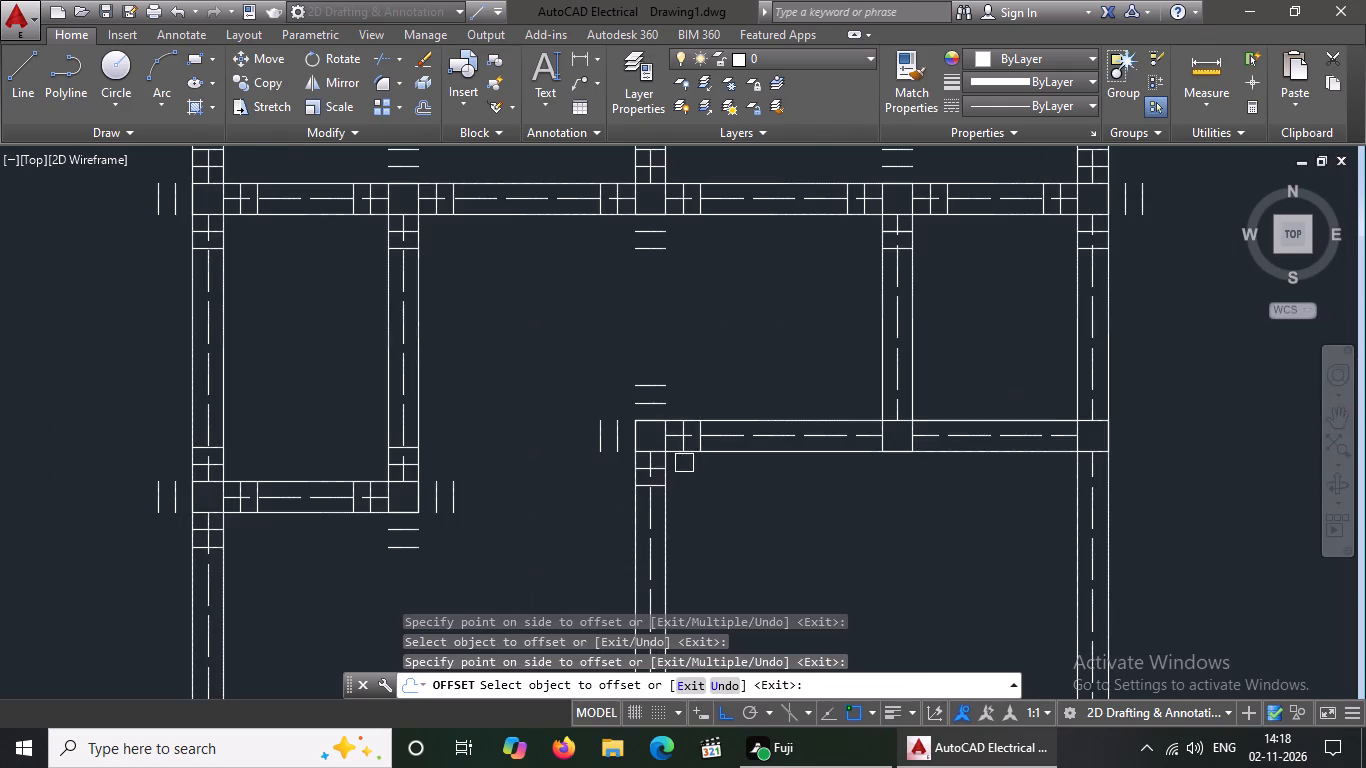
scroll(929, 462, up, 3)
click(916, 457)
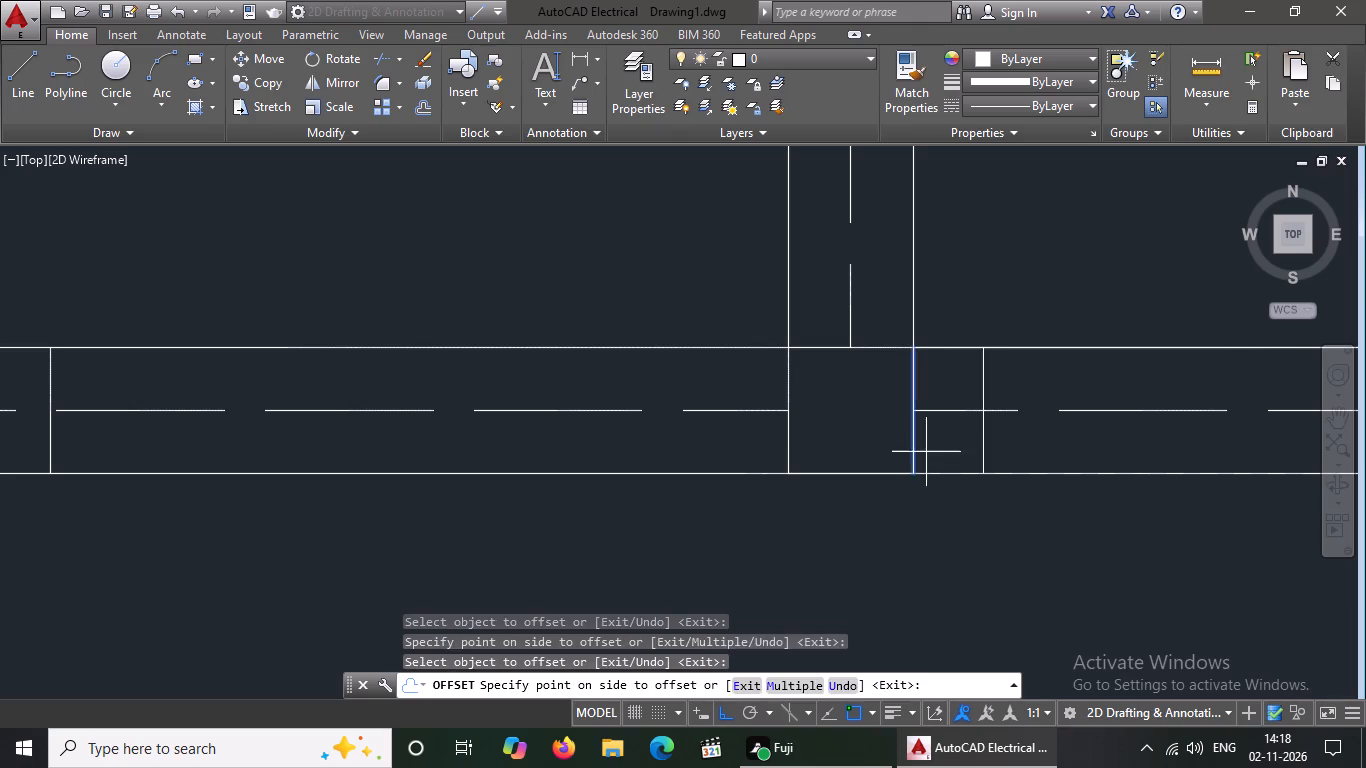
click(979, 434)
click(980, 433)
click(1055, 421)
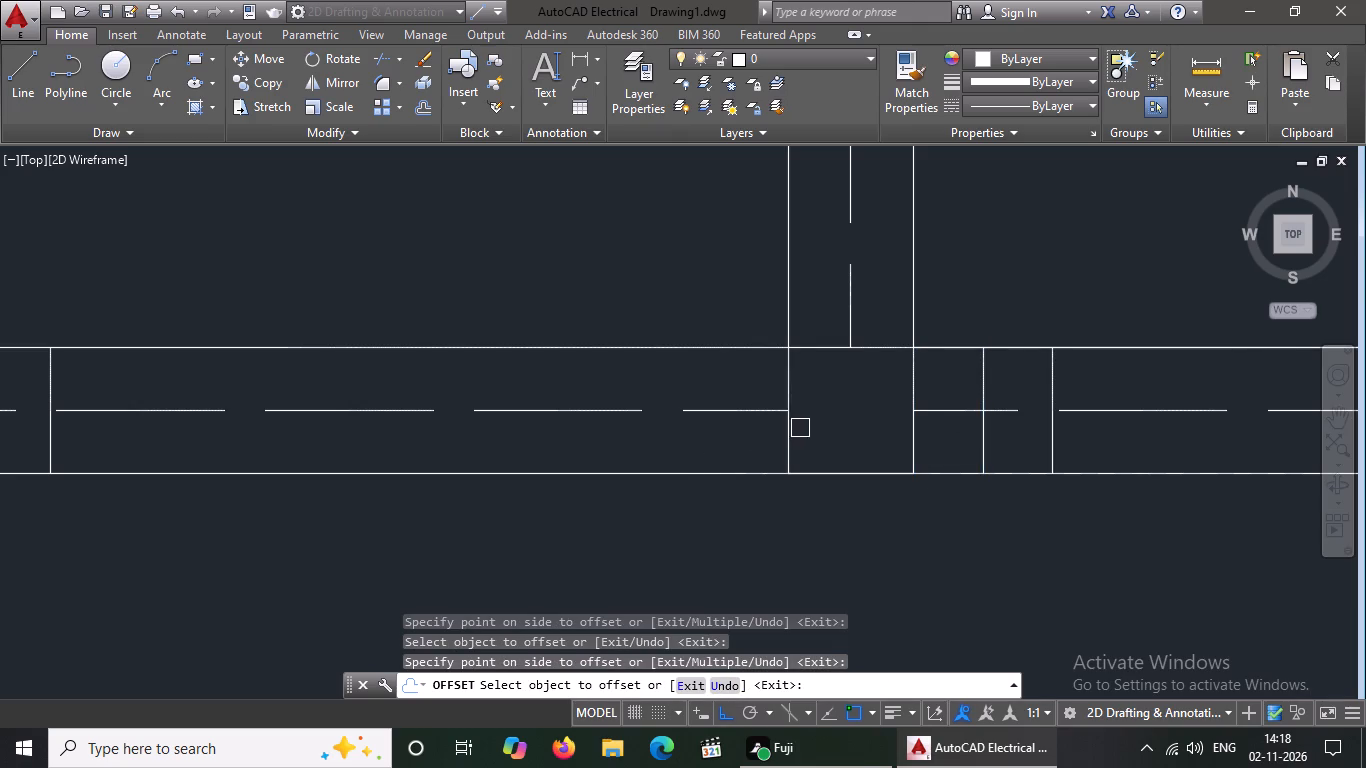
click(790, 442)
click(714, 454)
click(716, 447)
drag(647, 457, 717, 426)
Offset the top and bottom edges of the T-junction column square on the large right room's top wall outward twice each at 5" spacing.
click(896, 344)
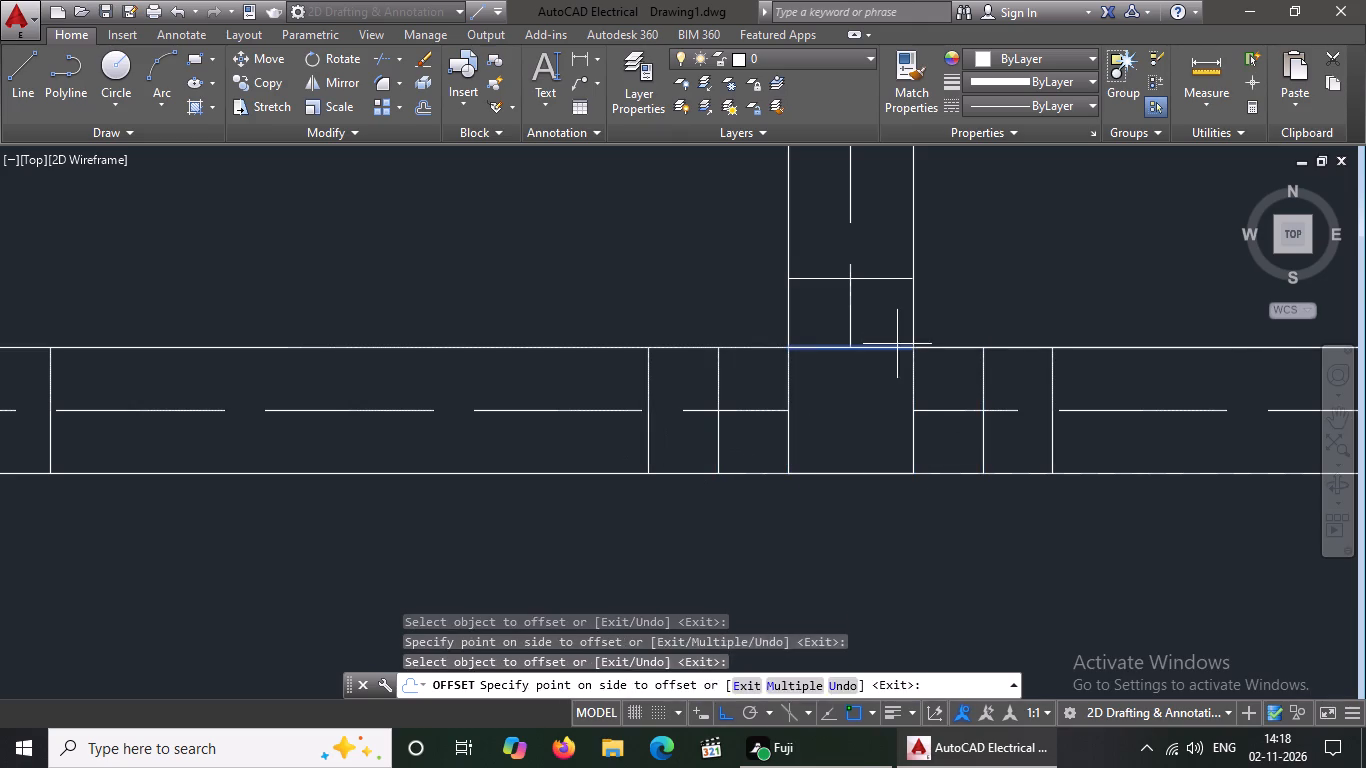
click(893, 308)
drag(882, 283, 884, 272)
drag(882, 238, 881, 255)
click(837, 478)
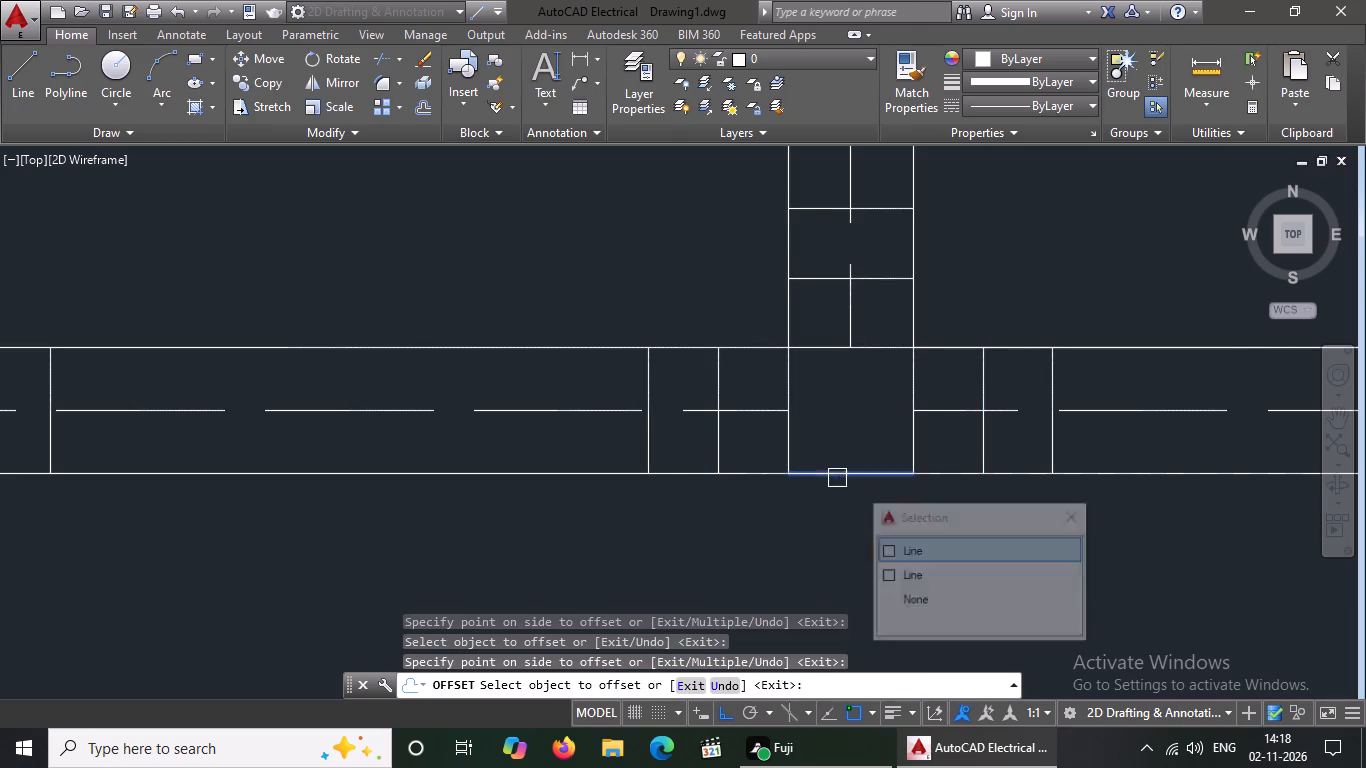
click(821, 543)
click(828, 537)
click(806, 593)
Offset the right and left edges of the column square at the large right room's top-right corner outward twice each at 5" spacing.
scroll(846, 469, down, 4)
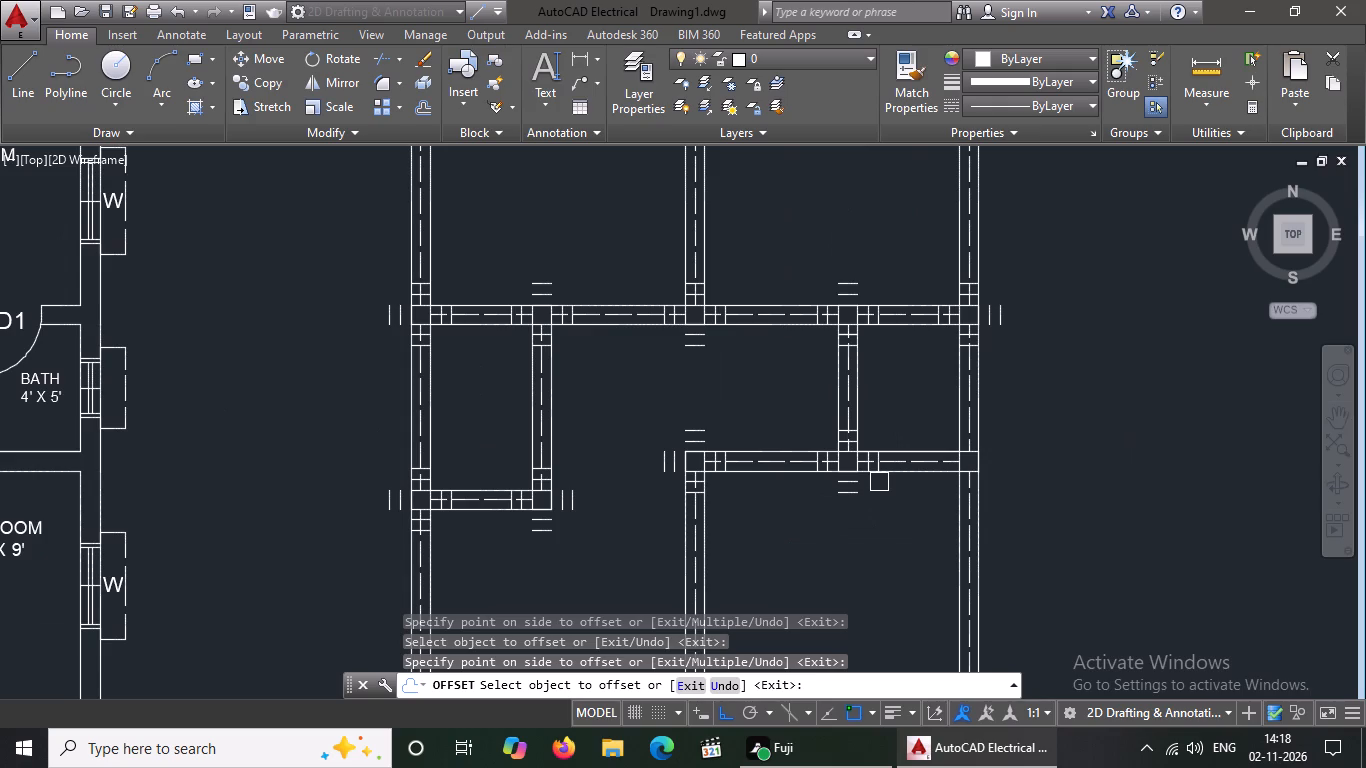
scroll(997, 451, up, 3)
click(914, 497)
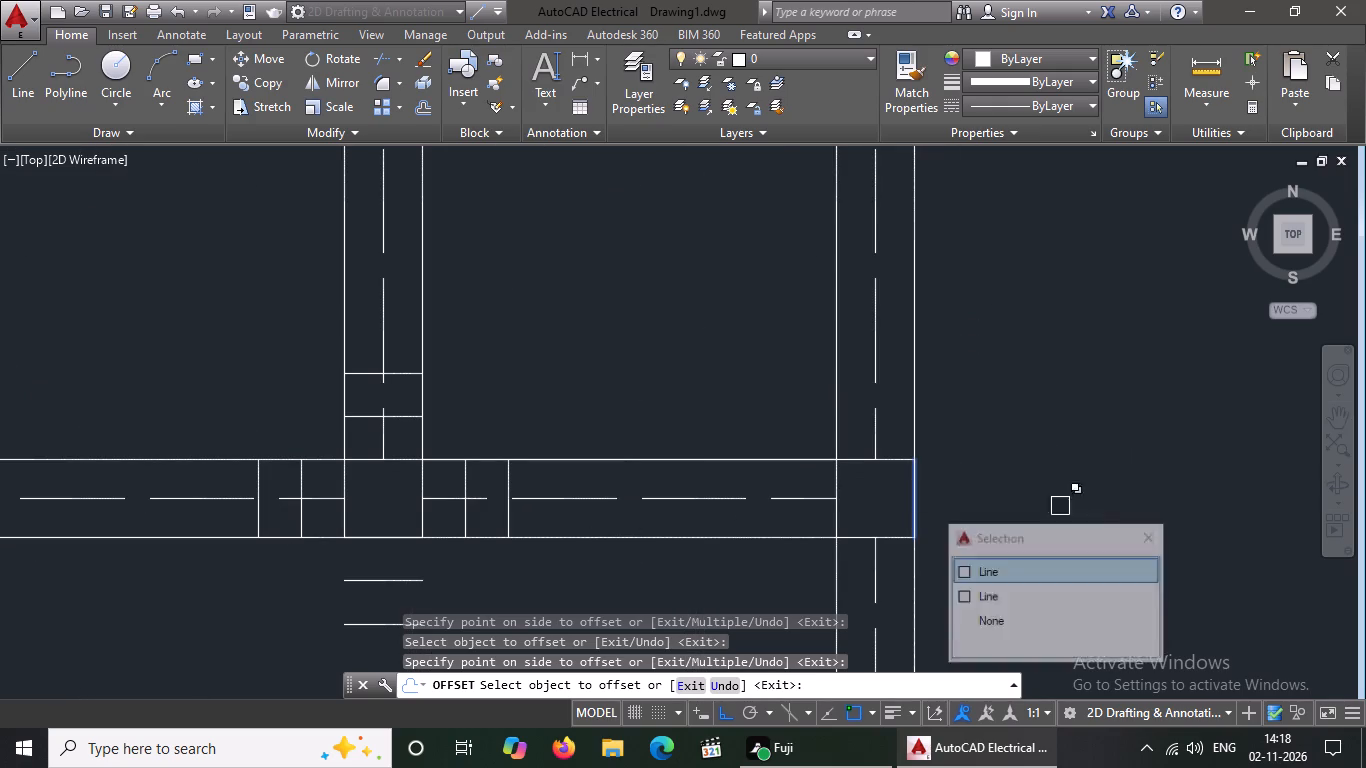
drag(1109, 506, 1092, 513)
drag(963, 517, 984, 511)
drag(1168, 483, 1113, 514)
click(836, 516)
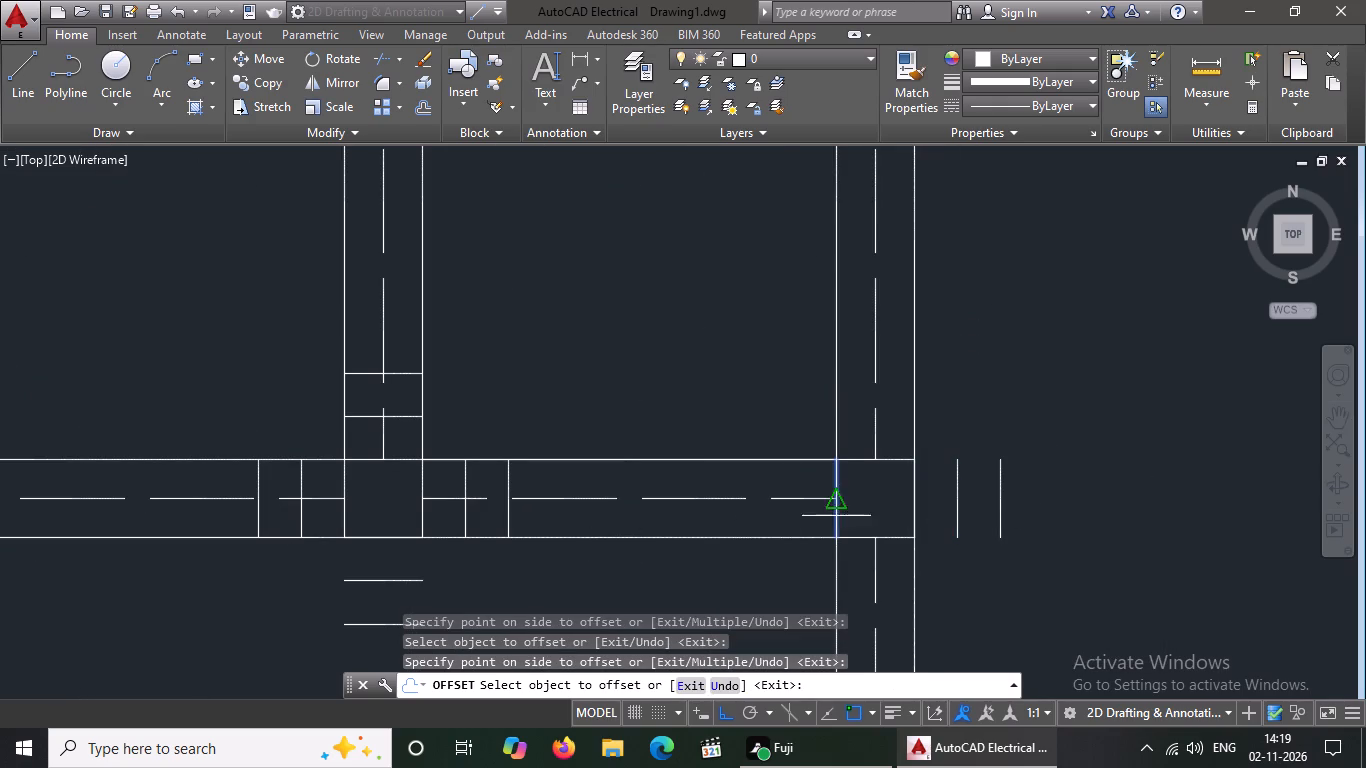
click(754, 529)
click(787, 516)
click(756, 528)
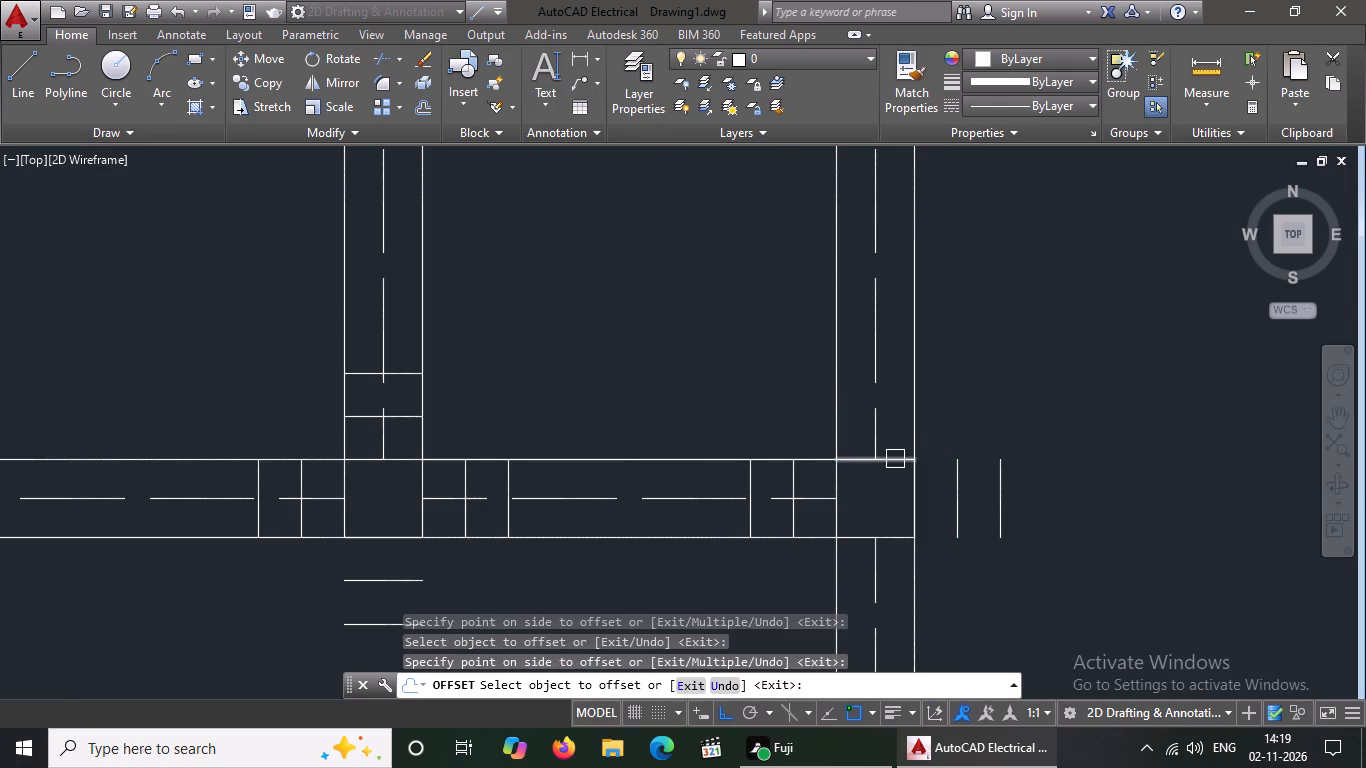
Offset the top and bottom edges of the column square at the large right room's top-right corner outward twice each at 5" spacing.
drag(895, 459, 898, 439)
click(908, 392)
drag(893, 420, 896, 406)
drag(900, 376, 896, 451)
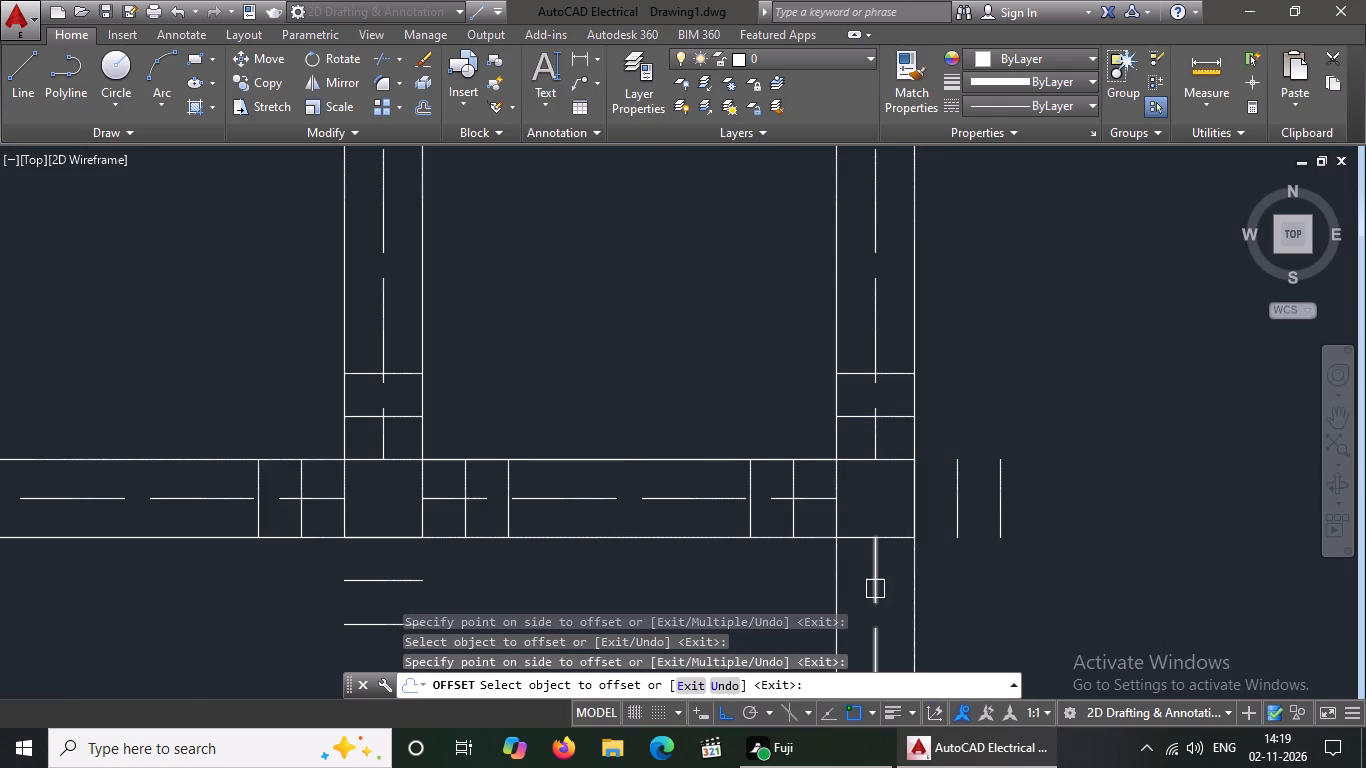
drag(897, 535, 897, 545)
click(898, 599)
drag(903, 582, 893, 619)
click(891, 638)
Offset the left and right edges of the column square at the large right room's bottom-left corner outward twice each at 5" spacing.
scroll(970, 529, down, 6)
scroll(941, 608, up, 3)
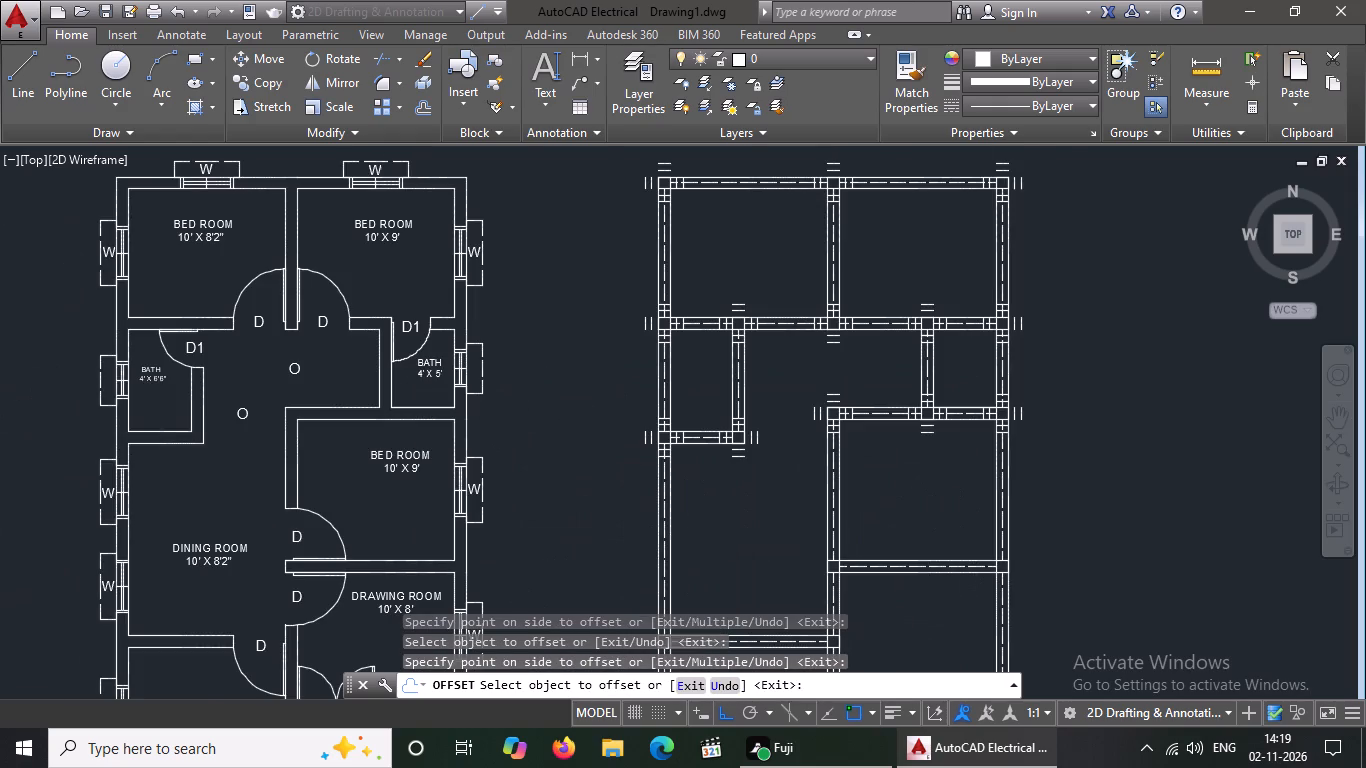
scroll(1026, 314, down, 2)
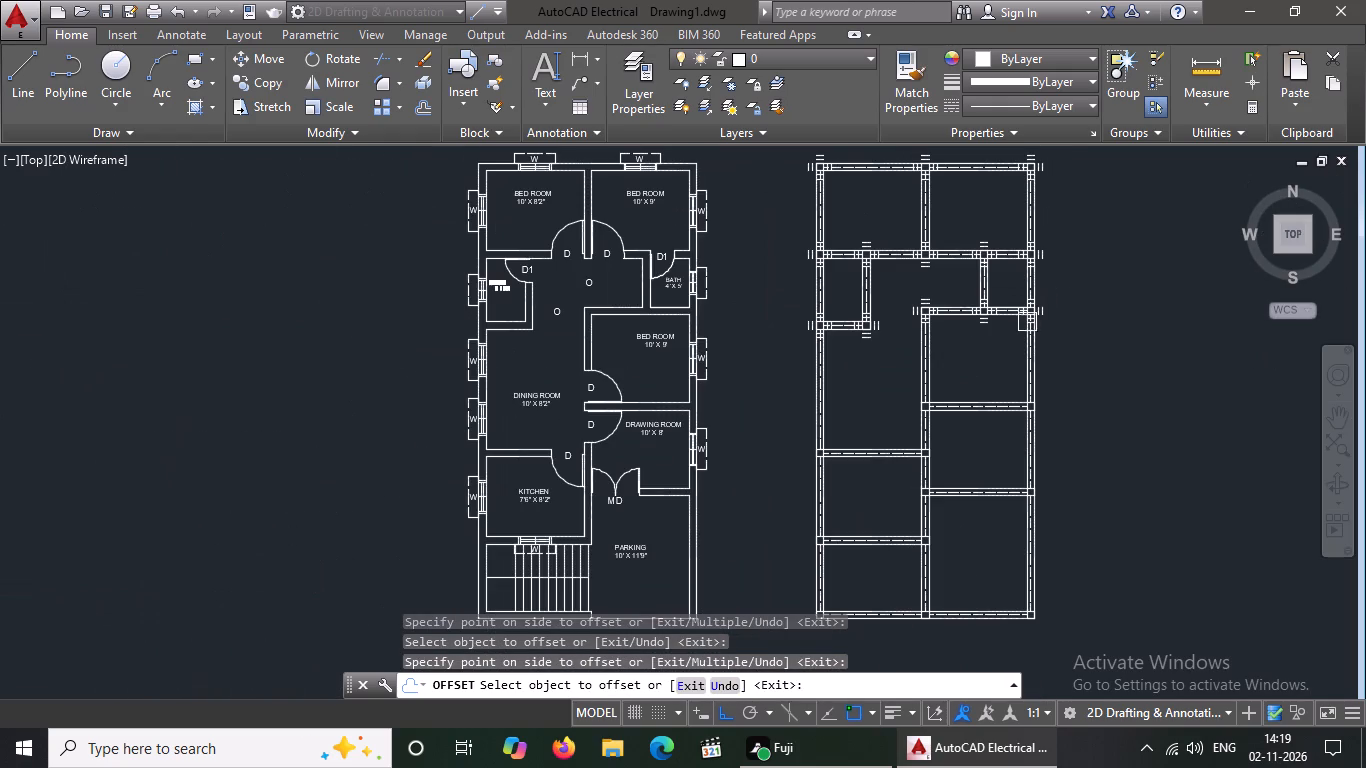
scroll(896, 407, up, 3)
scroll(982, 410, up, 1)
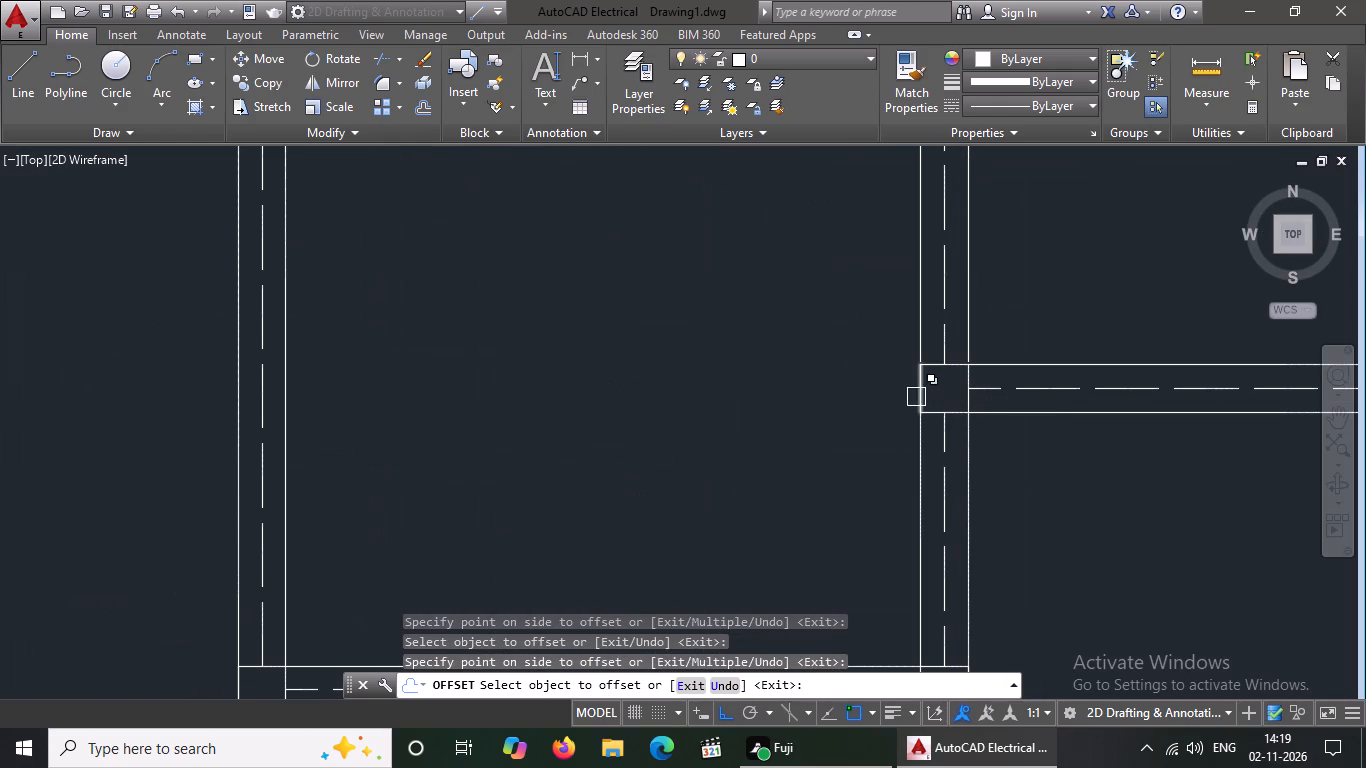
click(916, 397)
click(850, 422)
click(890, 391)
drag(822, 411, 836, 398)
click(969, 402)
click(1040, 402)
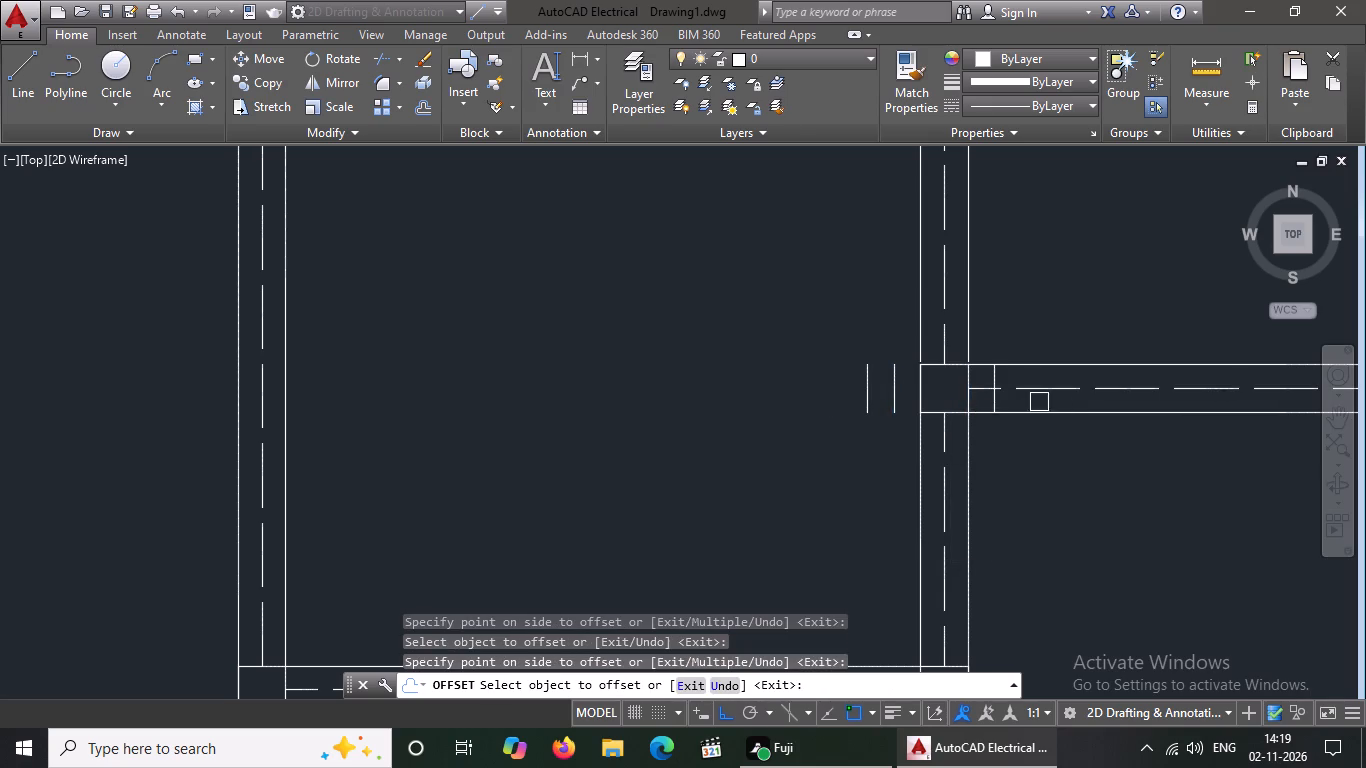
drag(990, 403, 1022, 401)
triple_click(1038, 400)
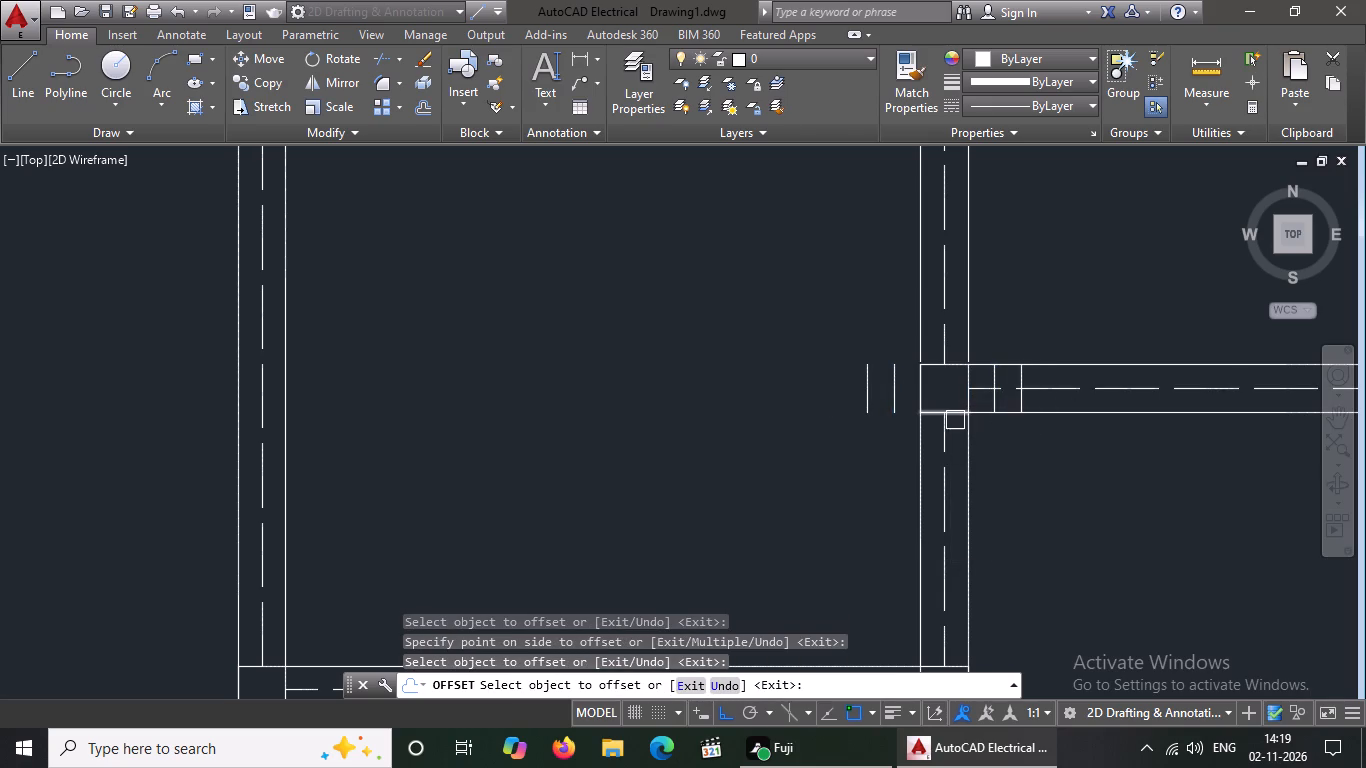
Offset the bottom and top edges of the column square at the large right room's bottom-left corner outward twice each at 5" spacing.
scroll(952, 419, up, 3)
click(952, 398)
click(974, 472)
click(974, 501)
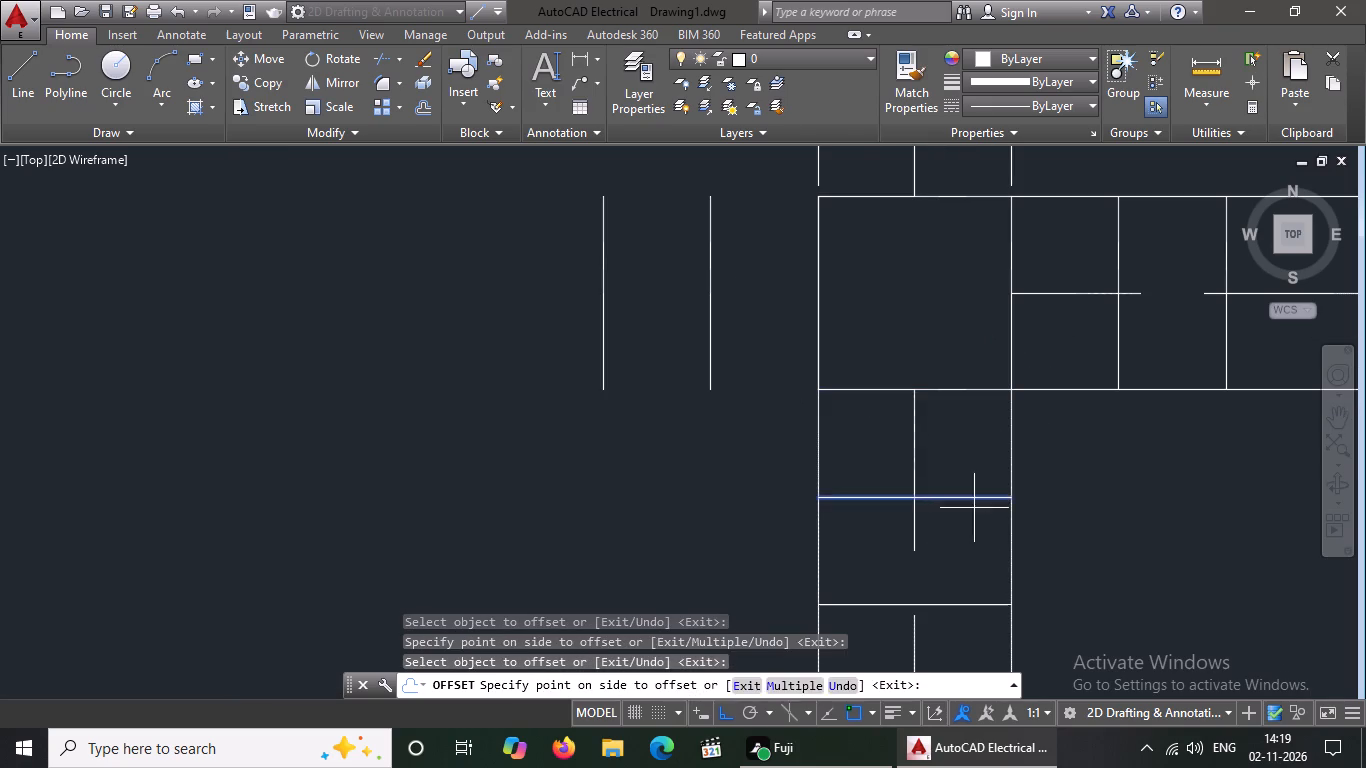
click(969, 548)
scroll(975, 543, down, 4)
scroll(963, 498, up, 3)
click(997, 480)
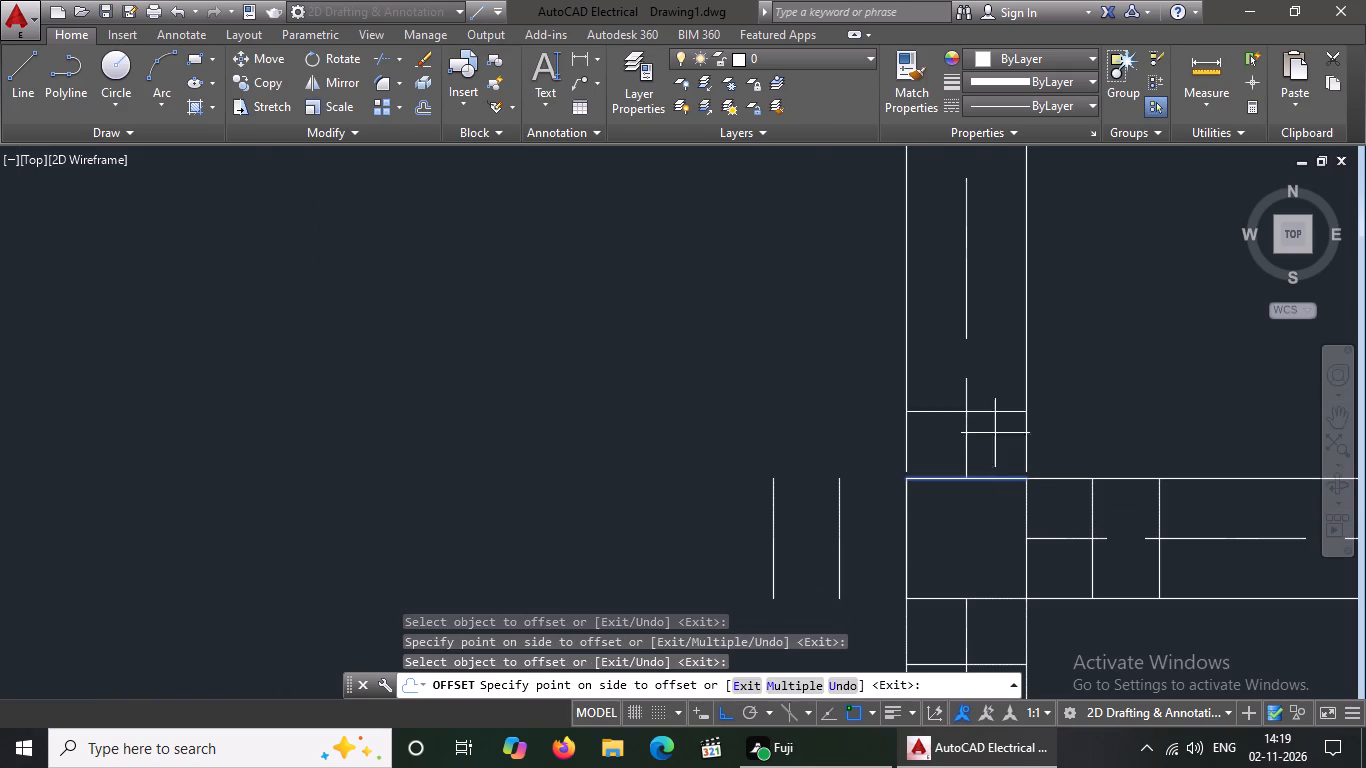
click(995, 433)
click(998, 410)
click(1012, 367)
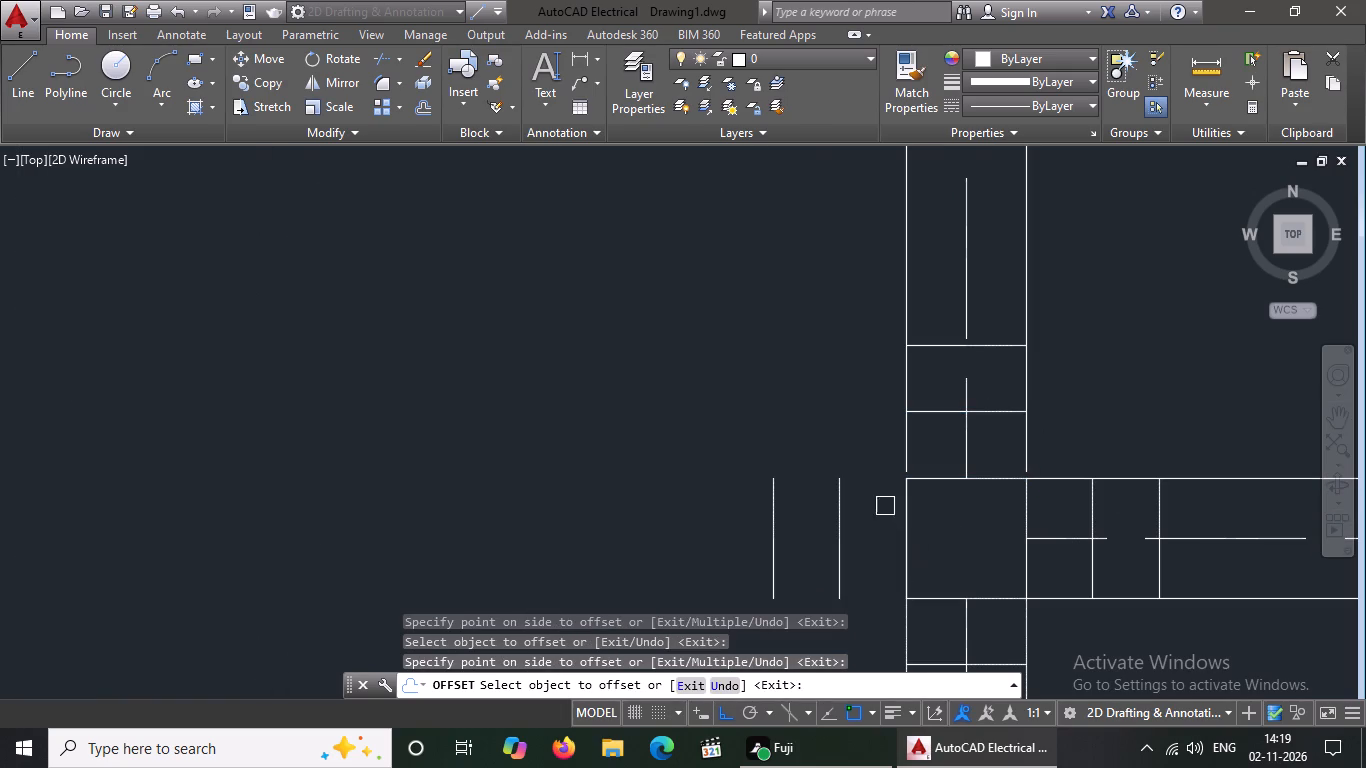
click(881, 467)
key(Escape)
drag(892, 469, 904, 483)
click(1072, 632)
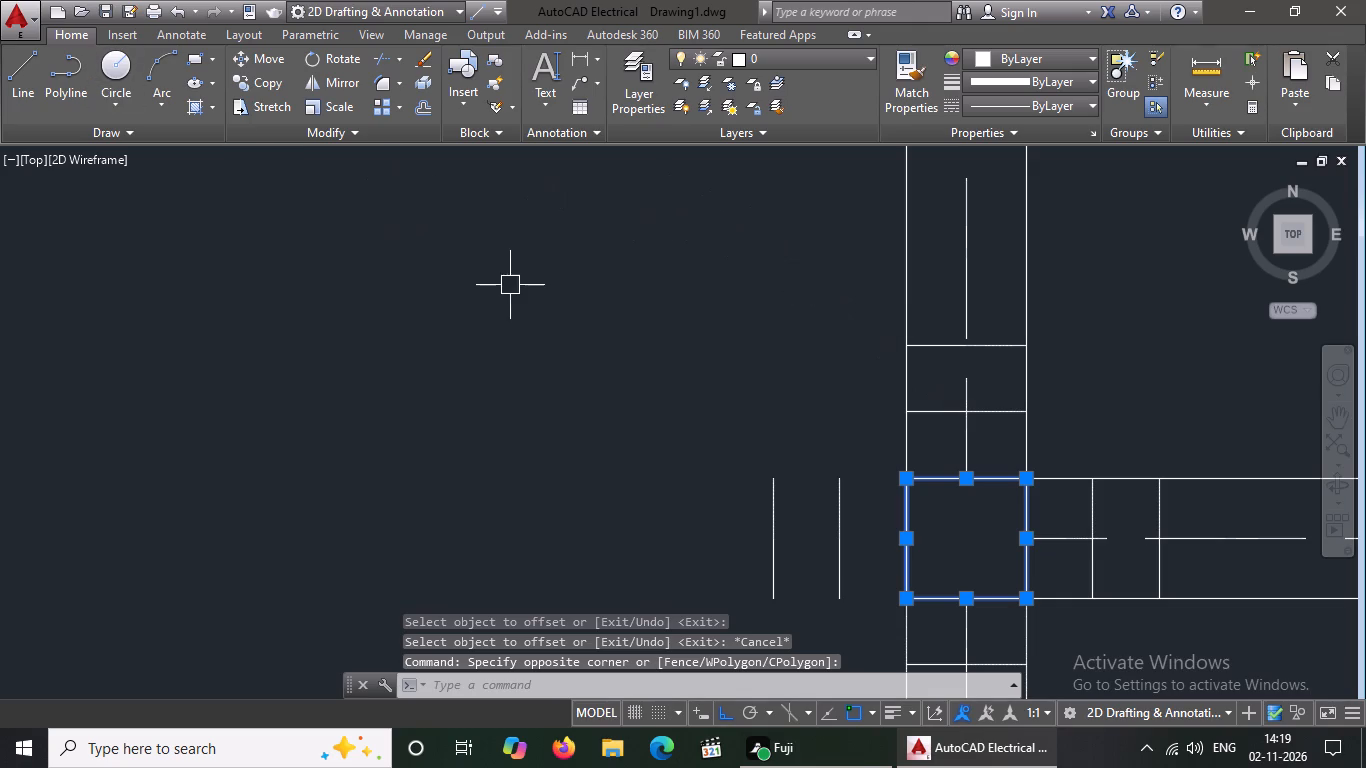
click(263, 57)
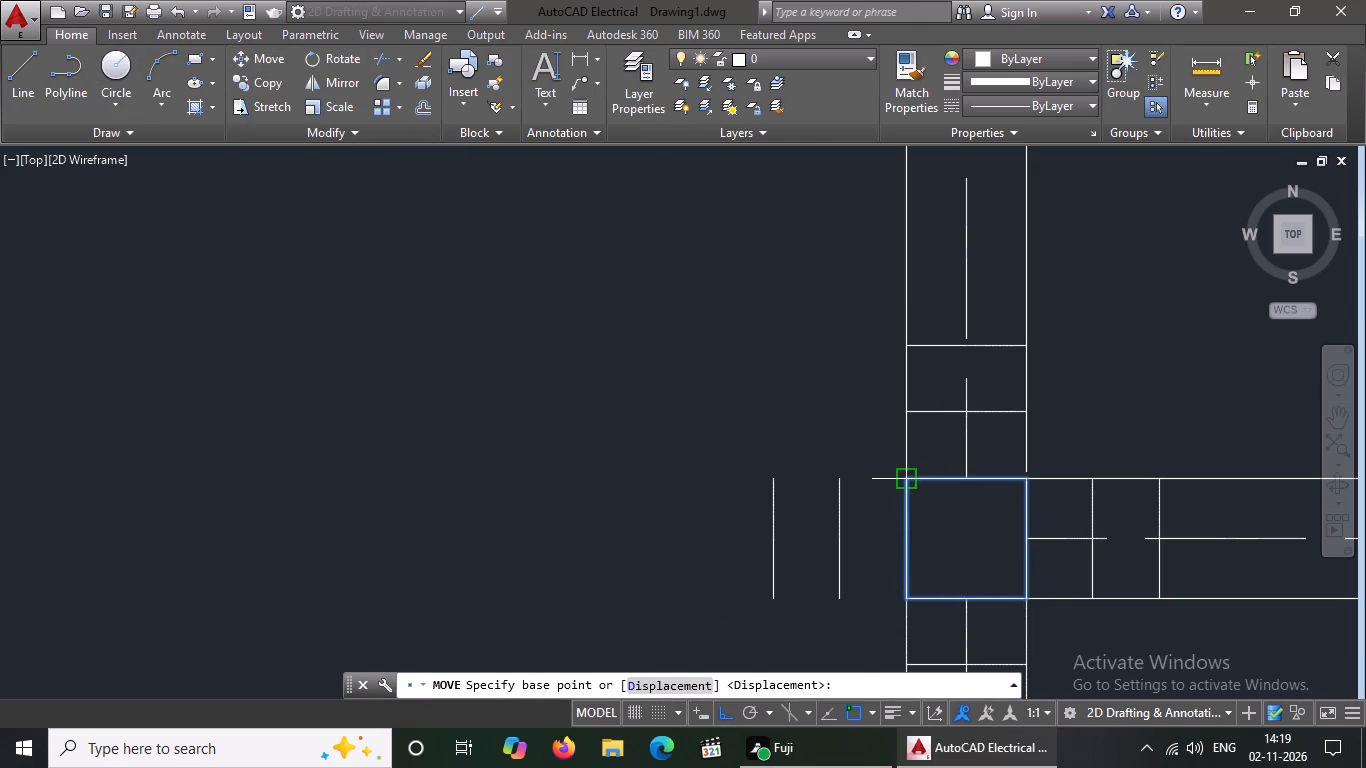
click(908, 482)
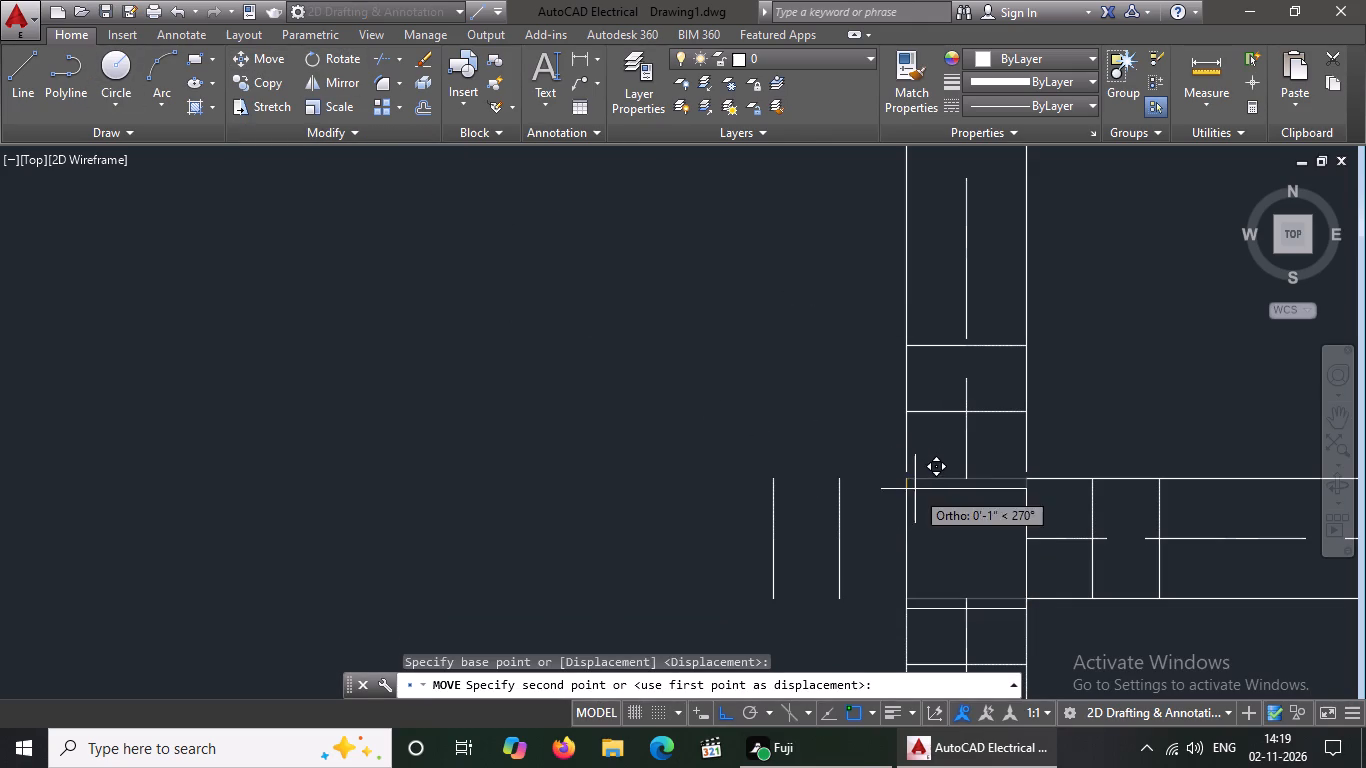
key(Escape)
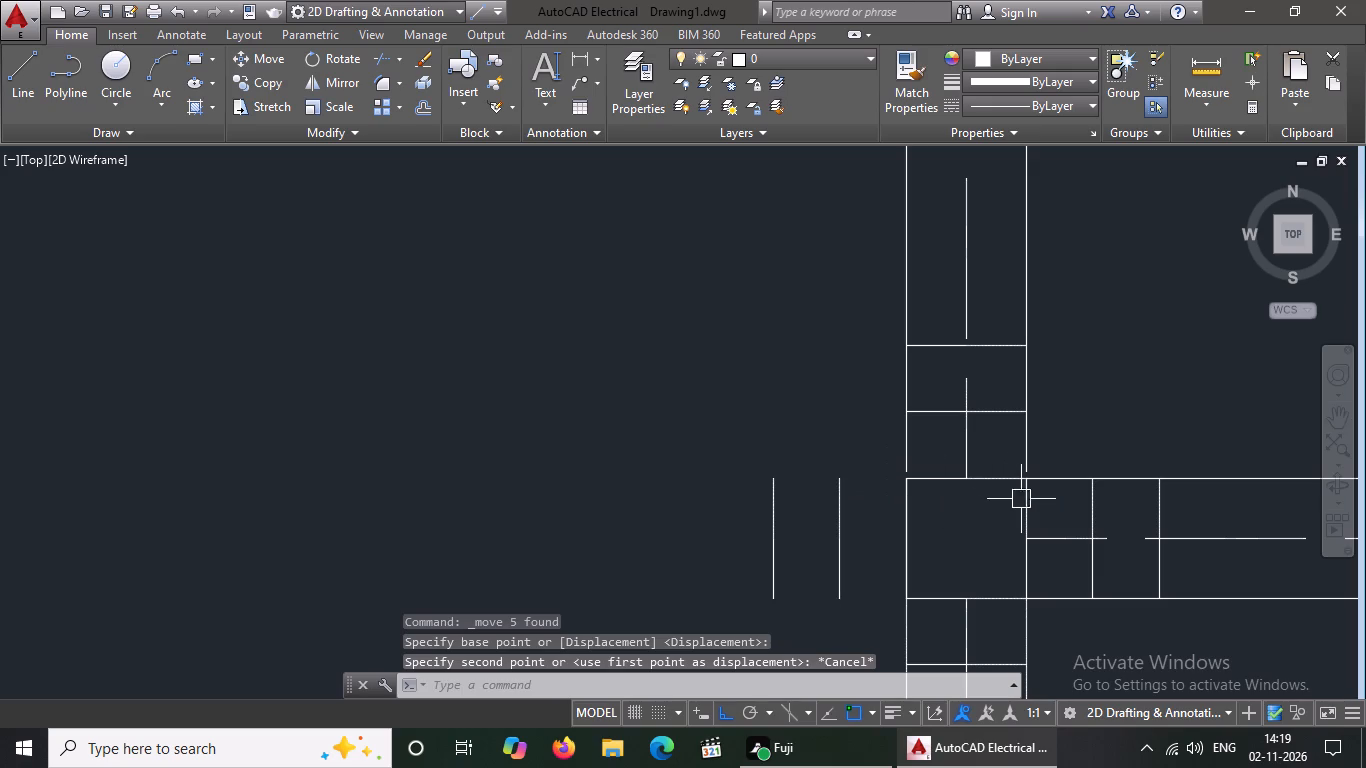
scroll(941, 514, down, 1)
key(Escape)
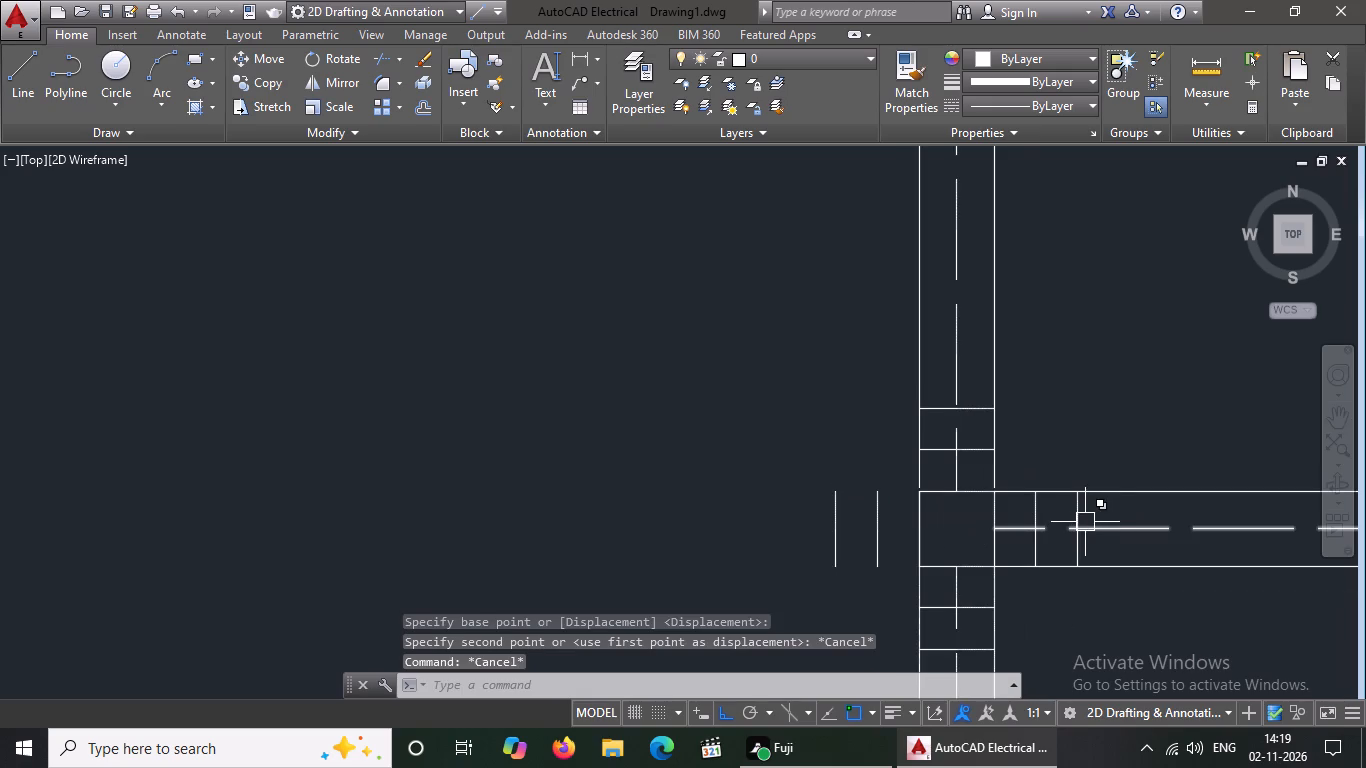
Extend both wall lines above the column square at the large right room's bottom-left corner down to the square's top edge.
text(EX)
key(space)
key(space)
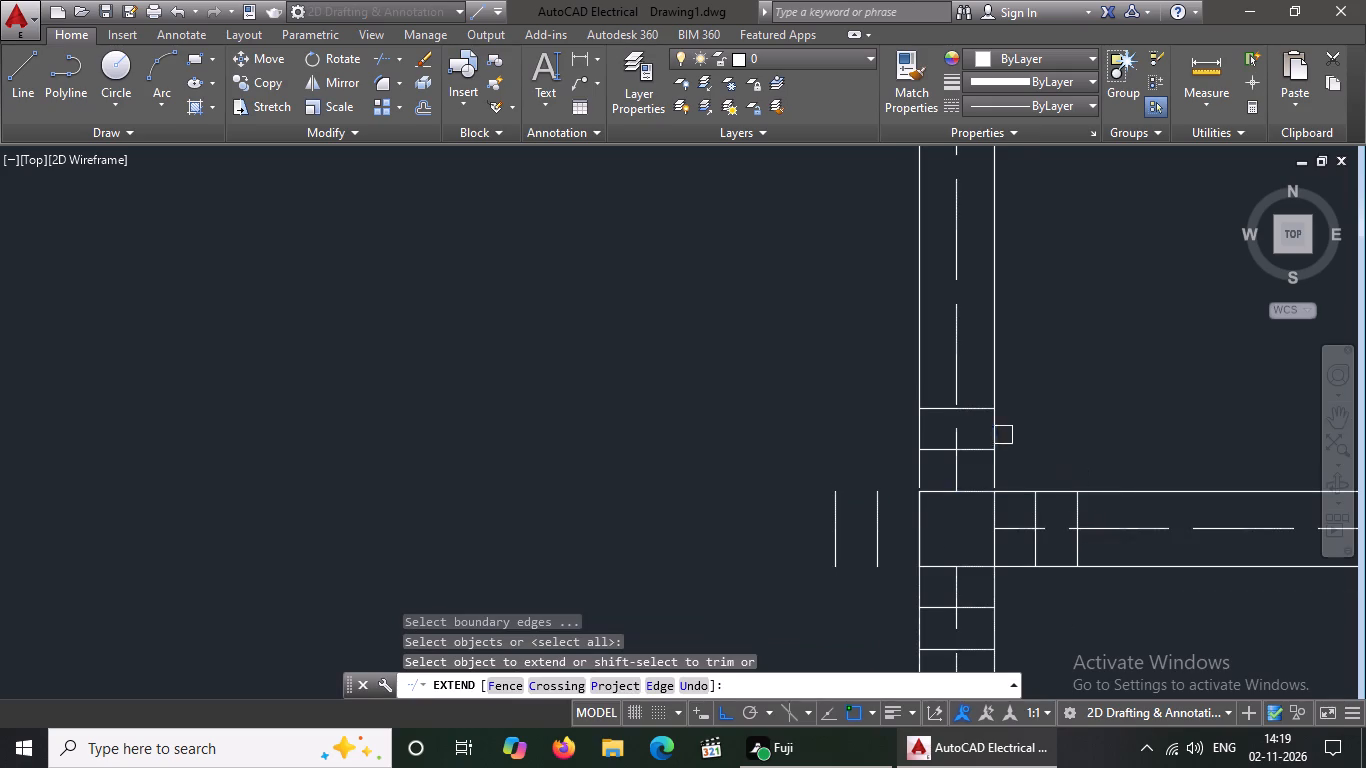
scroll(1020, 485, up, 2)
click(945, 457)
click(754, 459)
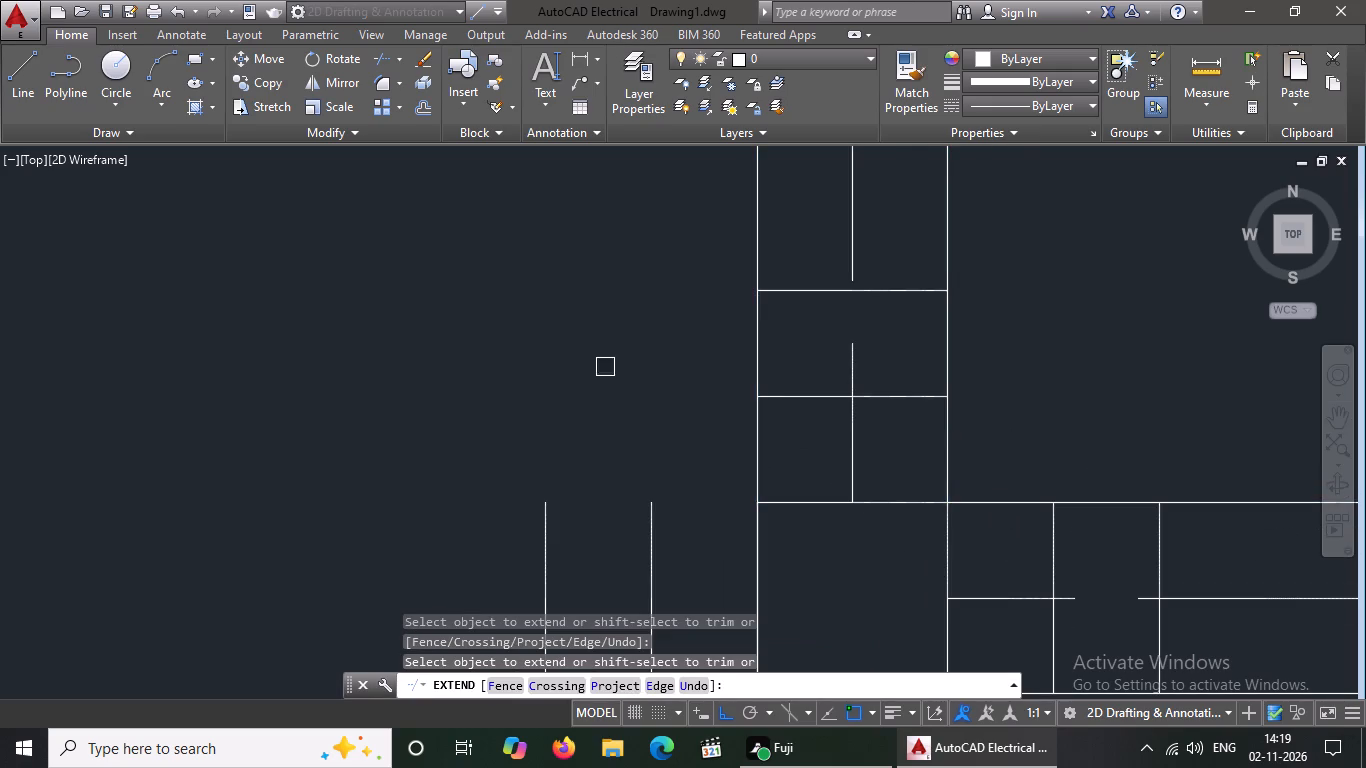
scroll(590, 342, down, 5)
key(Escape)
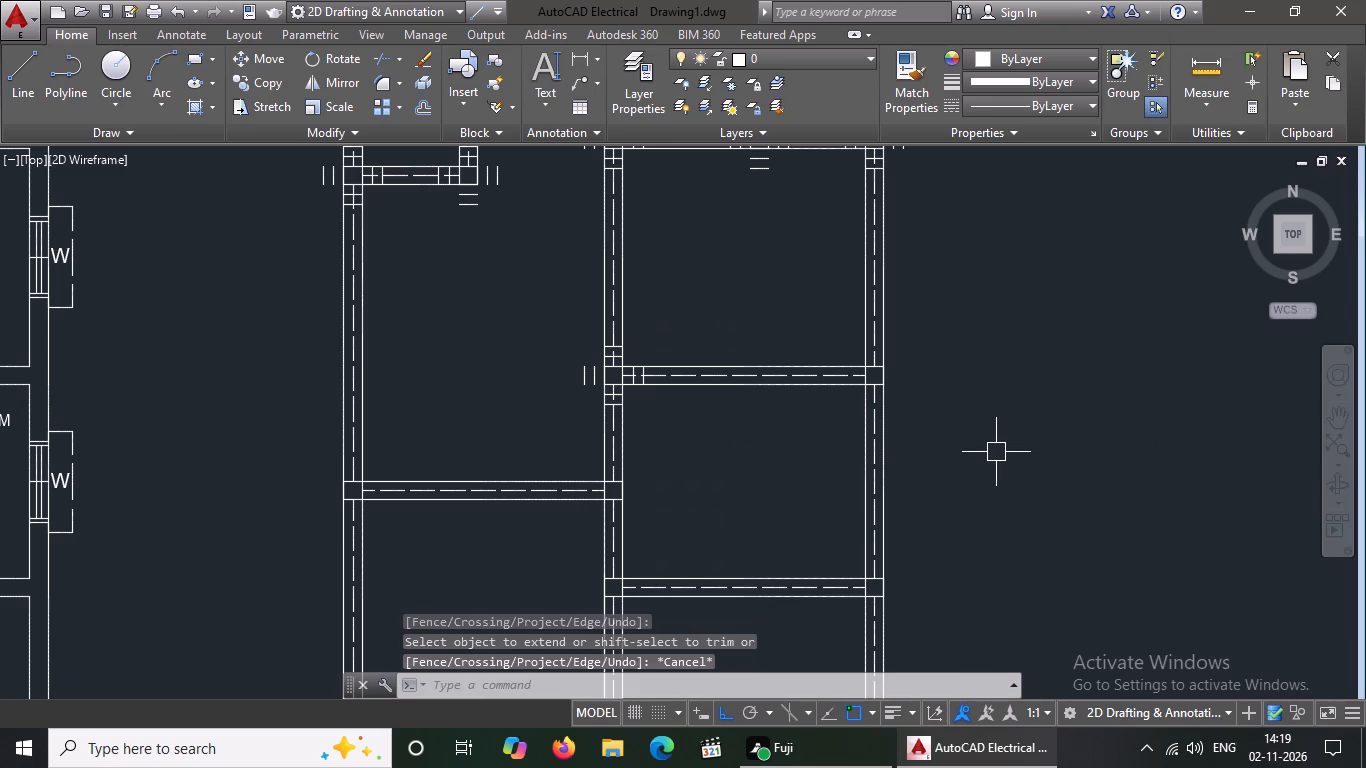
Offset the right and left edges of the column square at the large right room's bottom-right corner outward twice each at 5" spacing.
key(o)
key(Return)
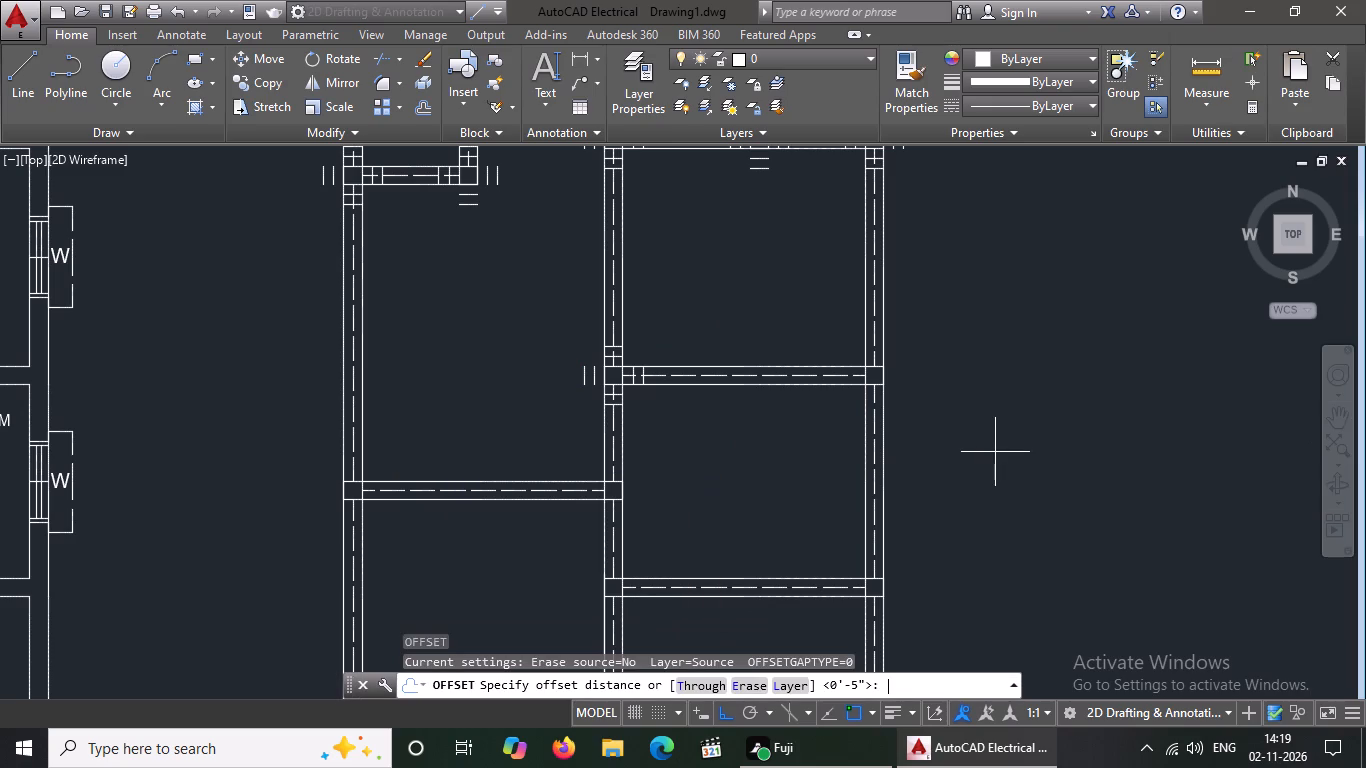
key(5)
key(shift+quotedbl)
key(Return)
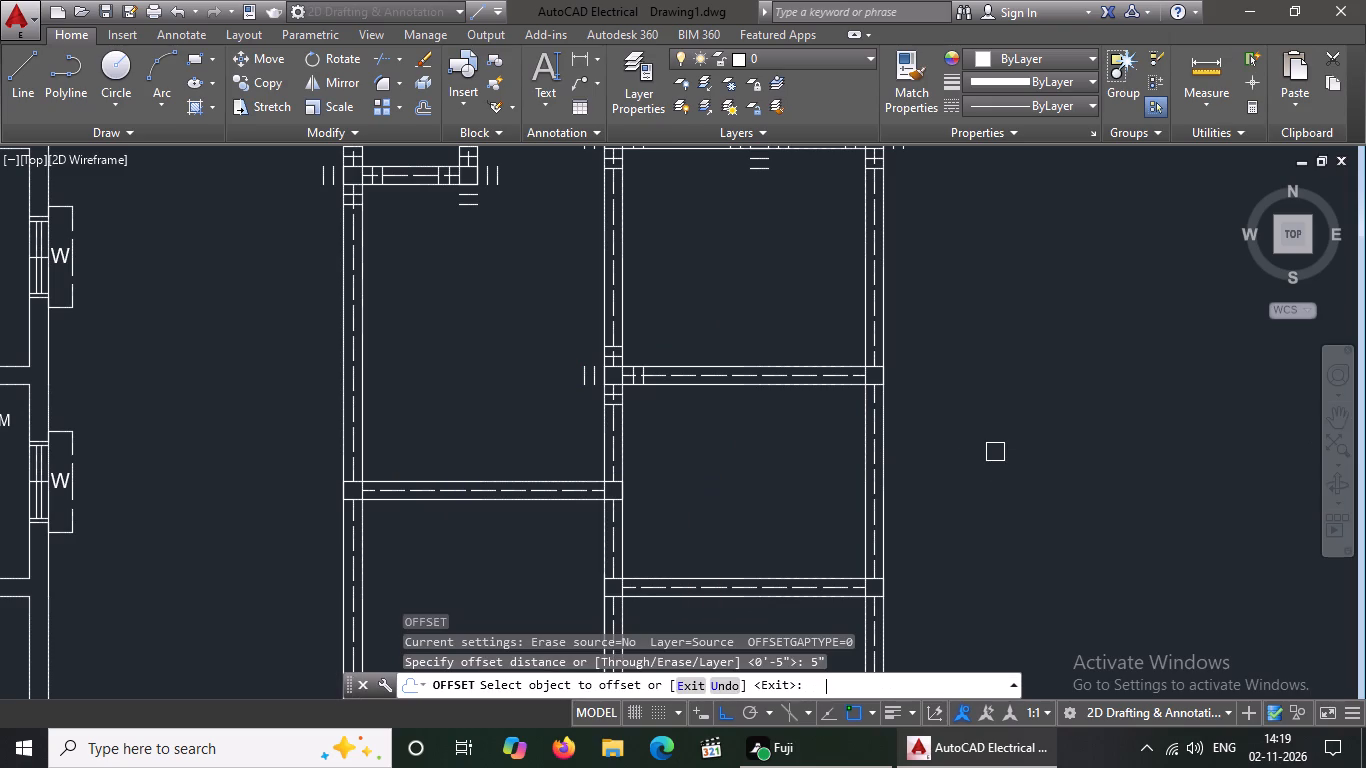
scroll(1013, 423, up, 2)
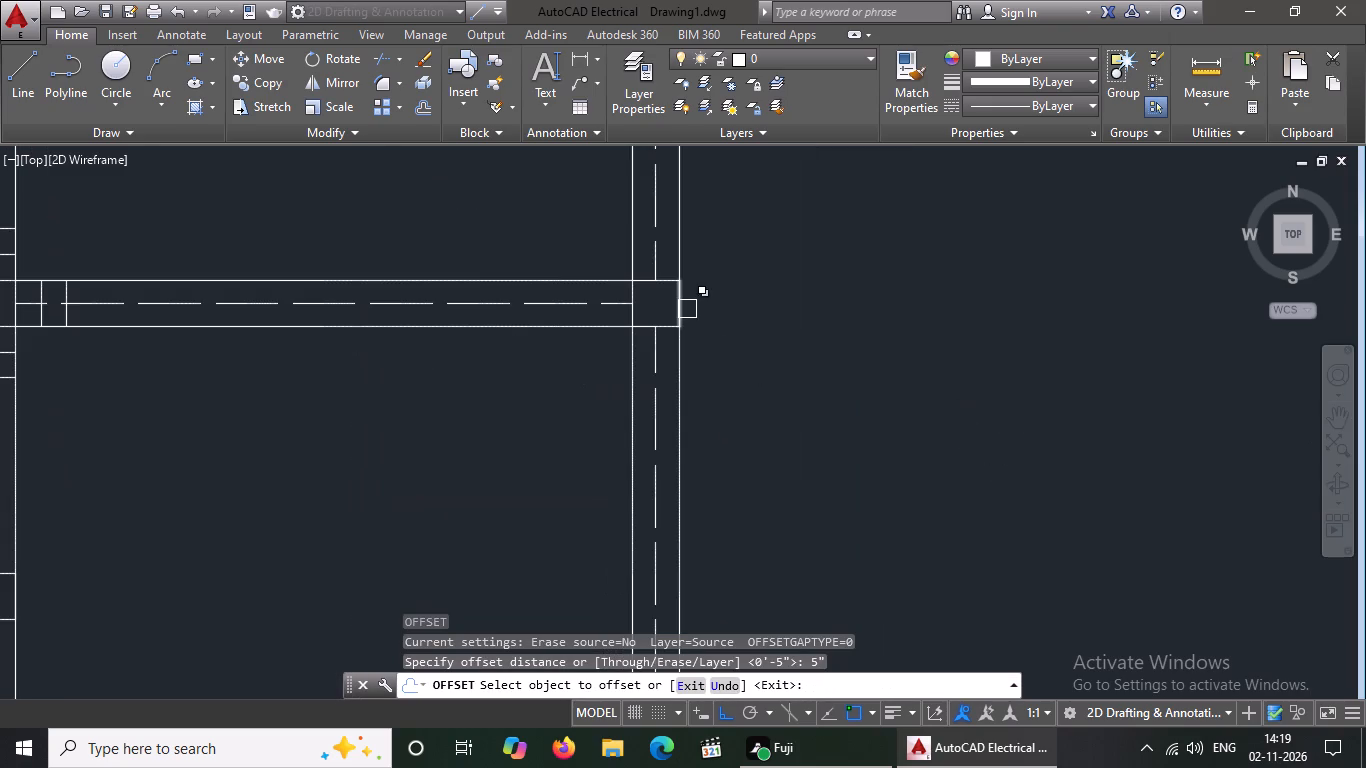
drag(685, 309, 701, 297)
click(1011, 289)
drag(698, 316, 770, 289)
click(895, 271)
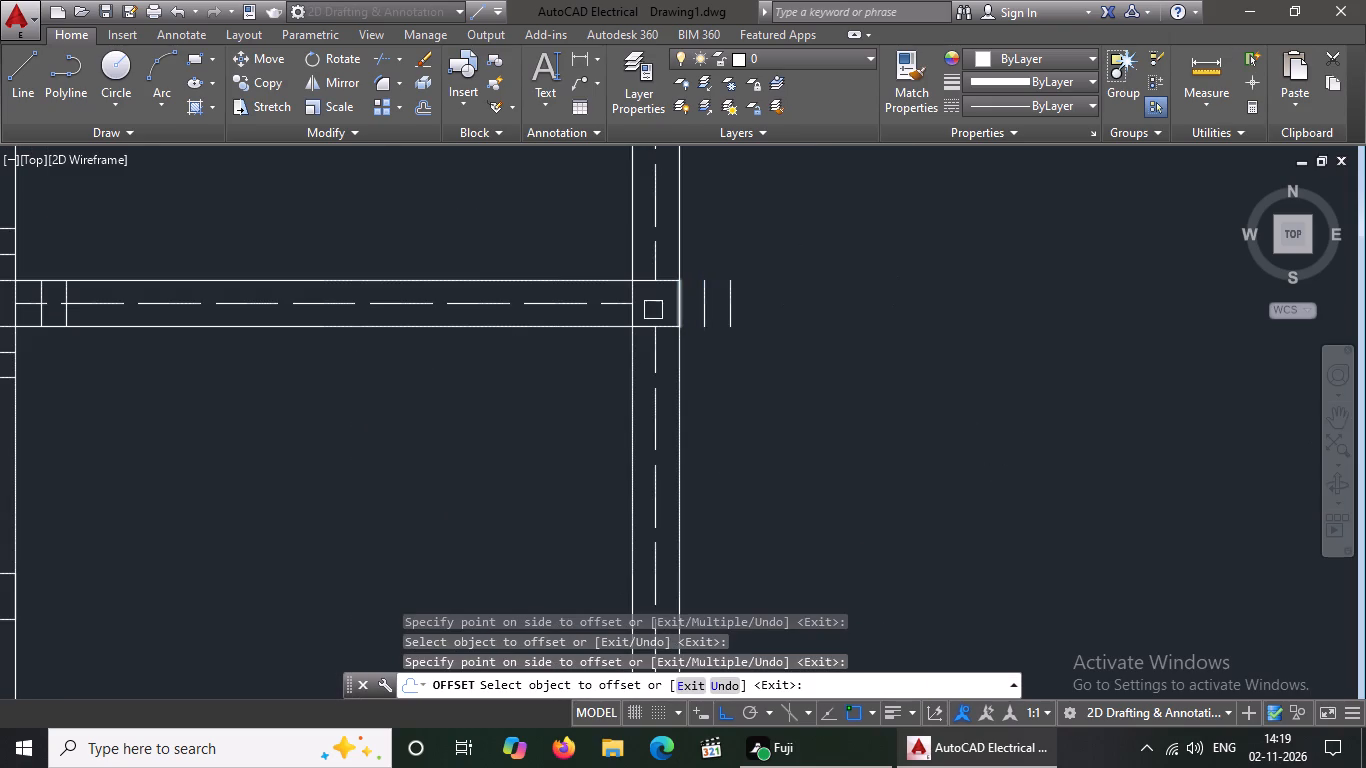
scroll(629, 310, up, 2)
click(632, 318)
drag(537, 344, 539, 333)
click(564, 321)
click(498, 346)
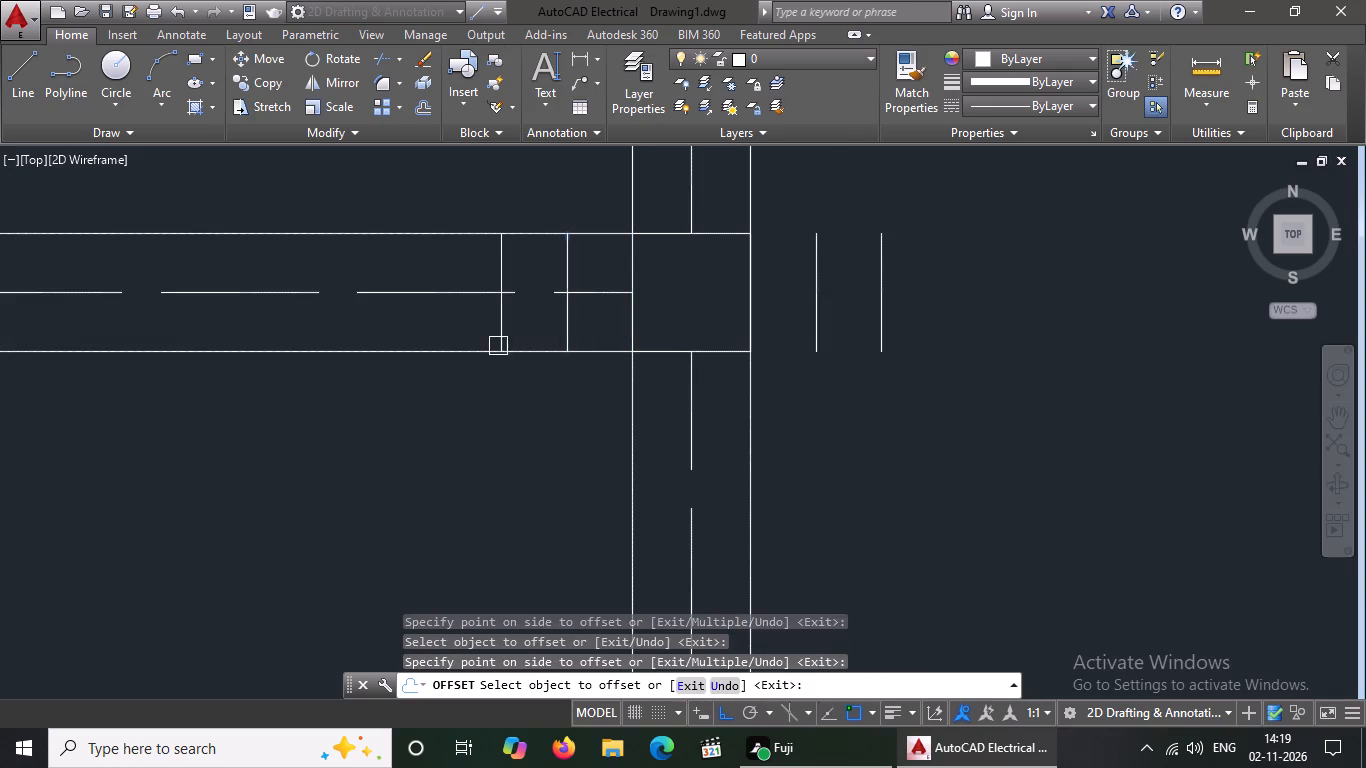
Offset the bottom and top edges of the column square at the large right room's bottom-right corner outward twice each at 5" spacing.
drag(662, 350, 660, 360)
click(649, 425)
drag(672, 416, 673, 441)
click(661, 505)
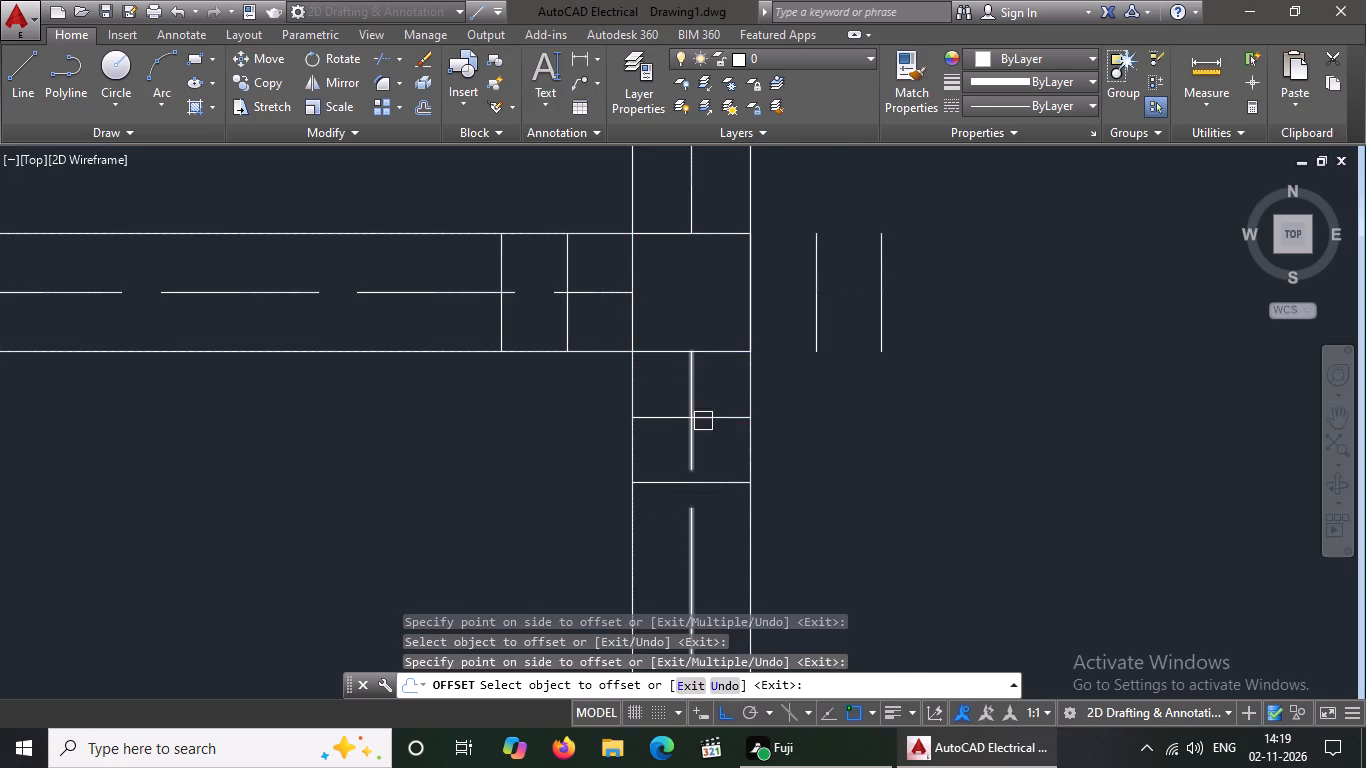
scroll(733, 412, down, 3)
scroll(723, 359, up, 3)
drag(762, 475, 759, 464)
click(732, 367)
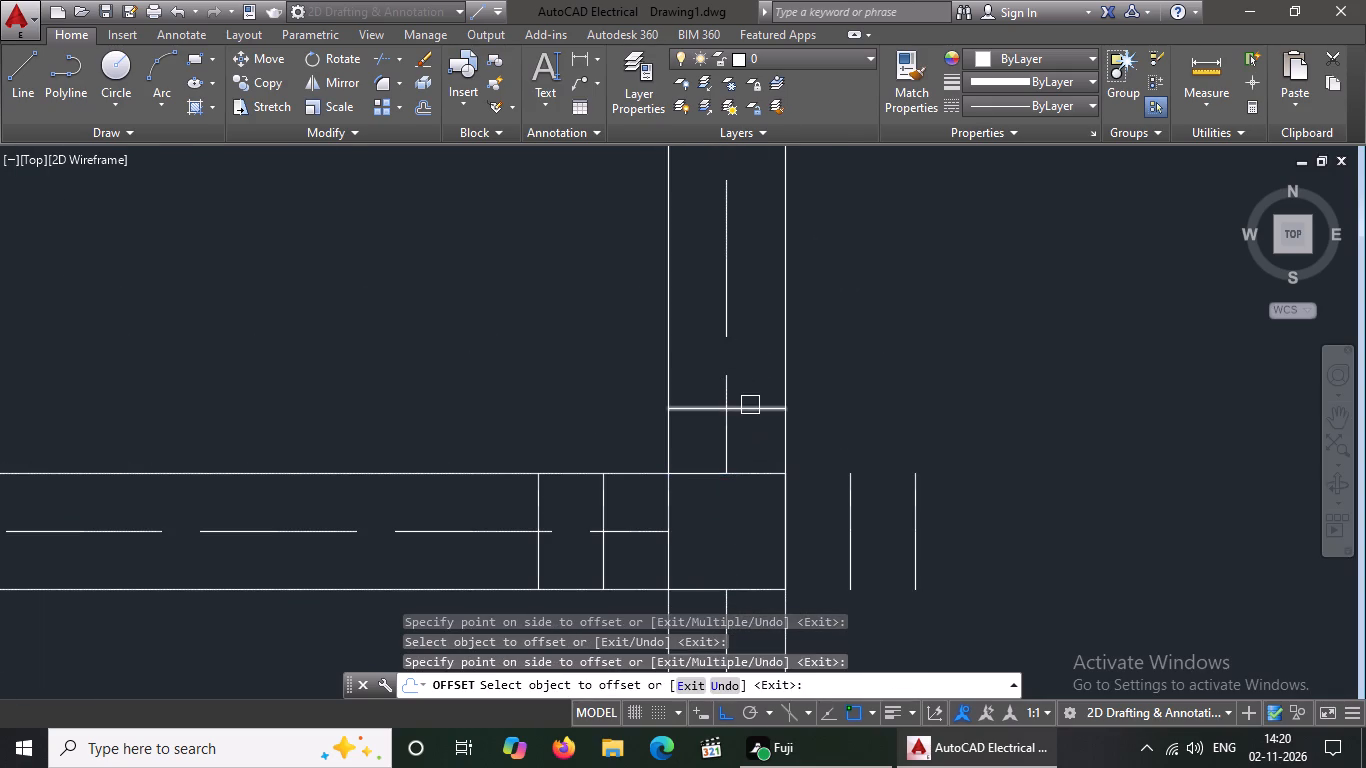
click(751, 407)
click(751, 353)
Offset the right and left edges of the column square where the dining–kitchen wall meets the middle wall outward twice each at 5" spacing.
scroll(775, 324, down, 4)
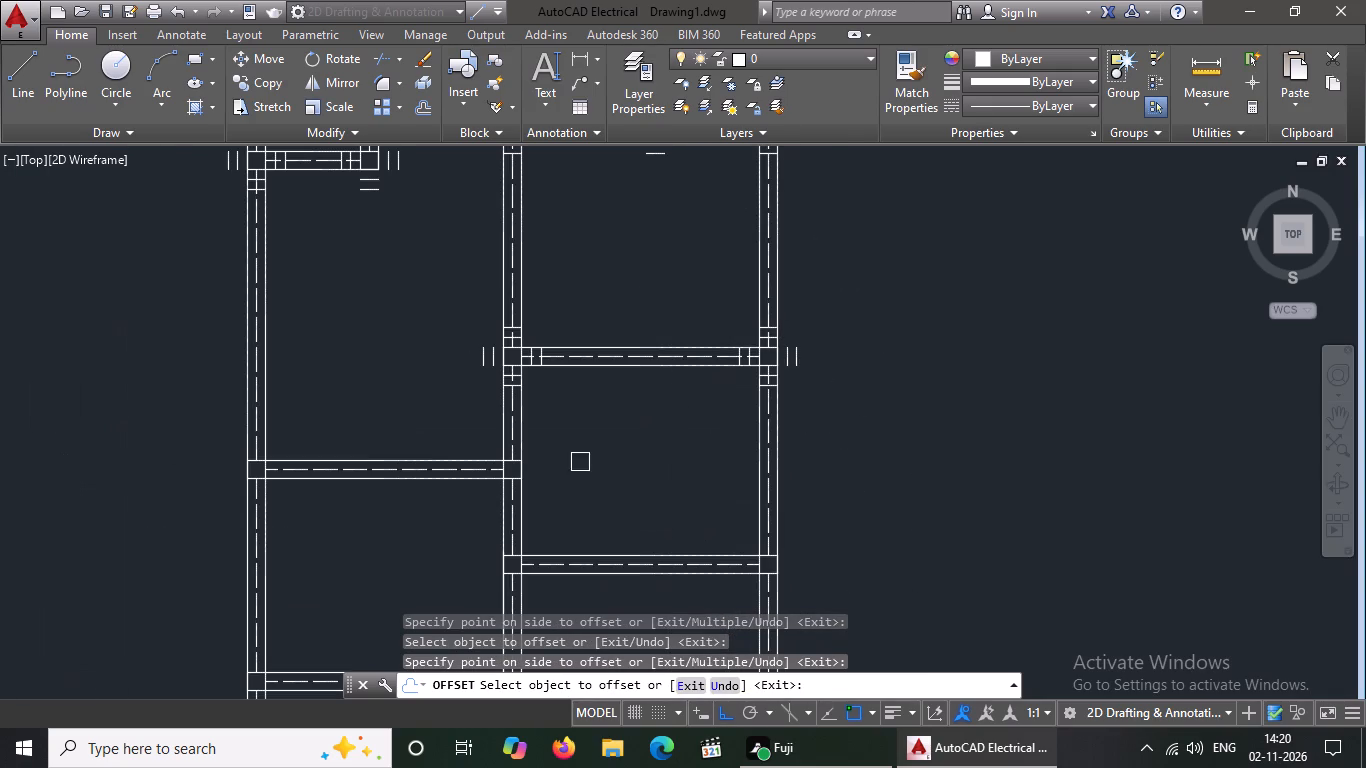
scroll(476, 475, up, 3)
drag(647, 447, 686, 441)
drag(917, 450, 889, 461)
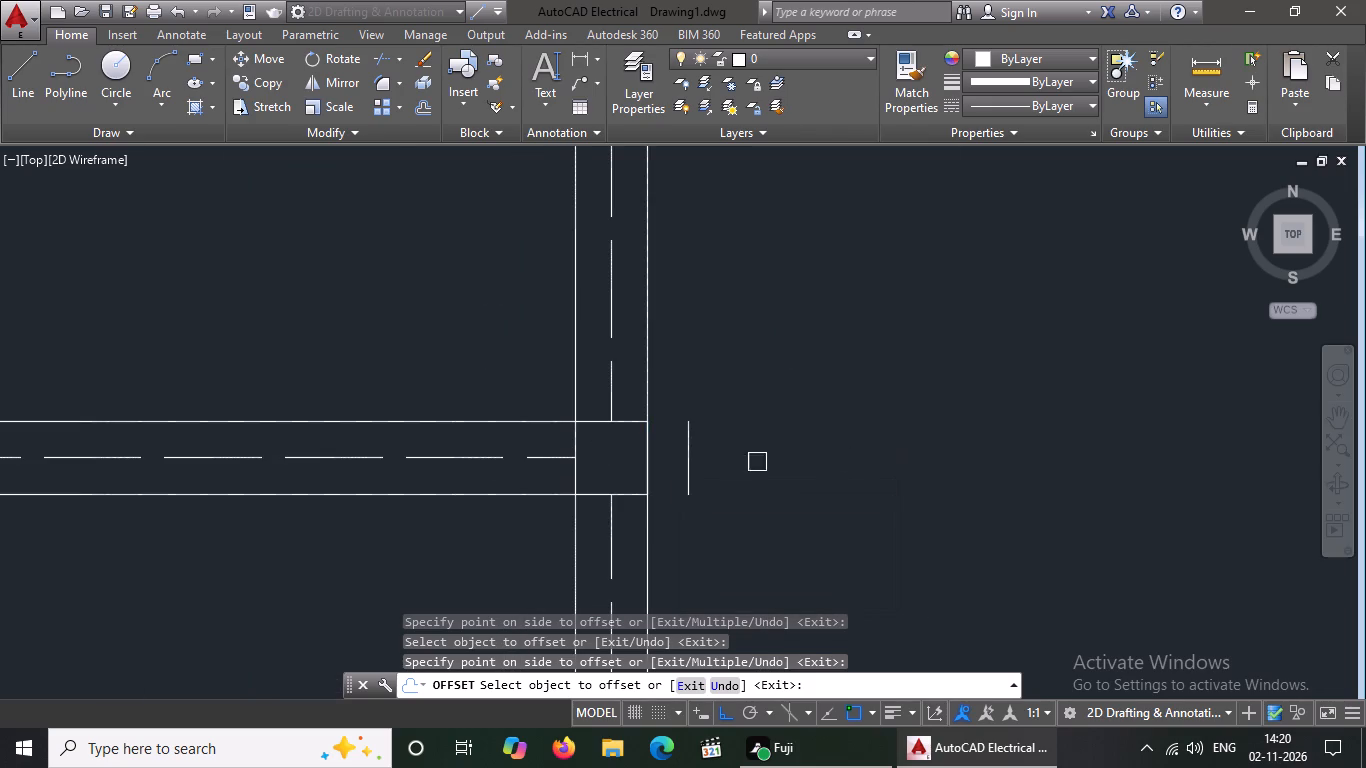
drag(686, 474, 794, 443)
drag(1015, 424, 987, 438)
drag(580, 479, 568, 481)
click(508, 484)
click(539, 473)
drag(515, 478, 553, 454)
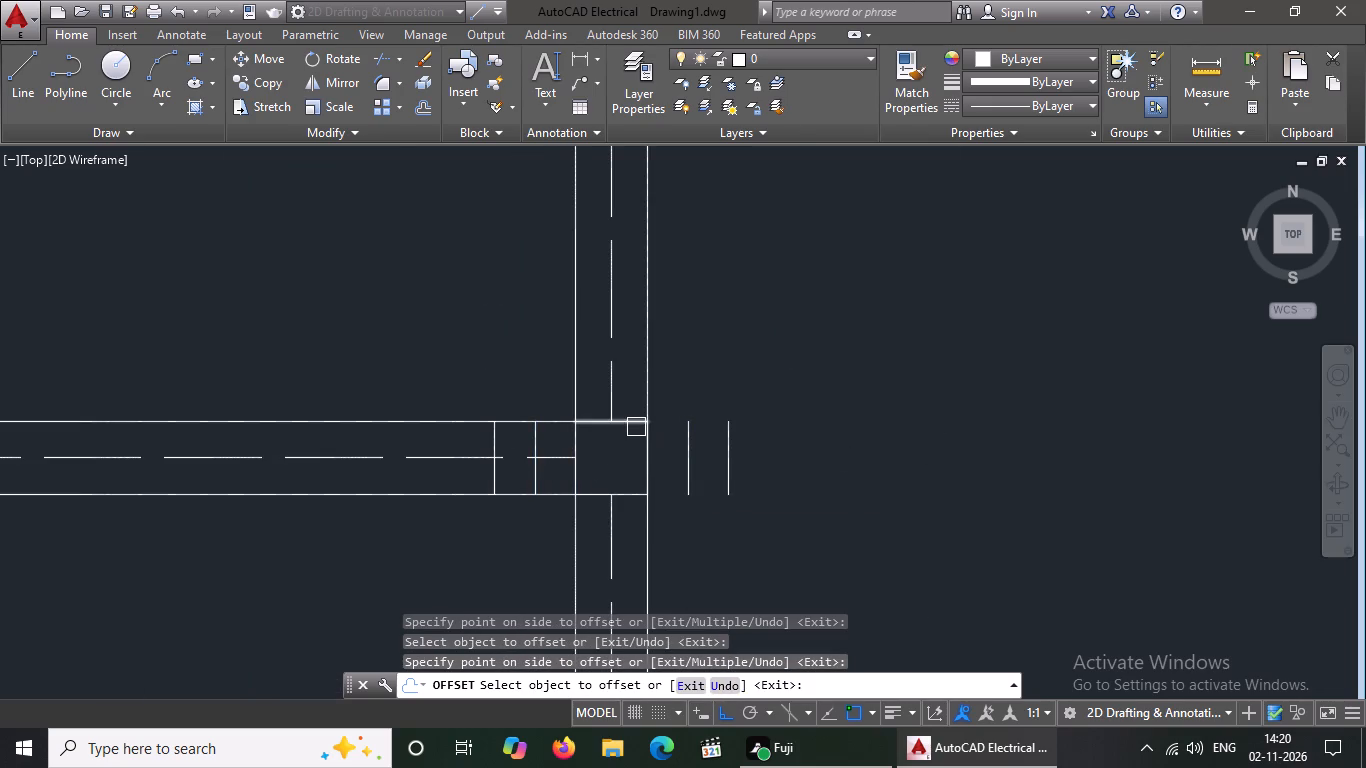
Offset the top and bottom edges of the column square where the dining–kitchen wall meets the middle wall outward twice each at 5" spacing.
drag(633, 424, 640, 402)
drag(656, 327, 631, 366)
drag(631, 381, 636, 361)
drag(645, 325, 641, 367)
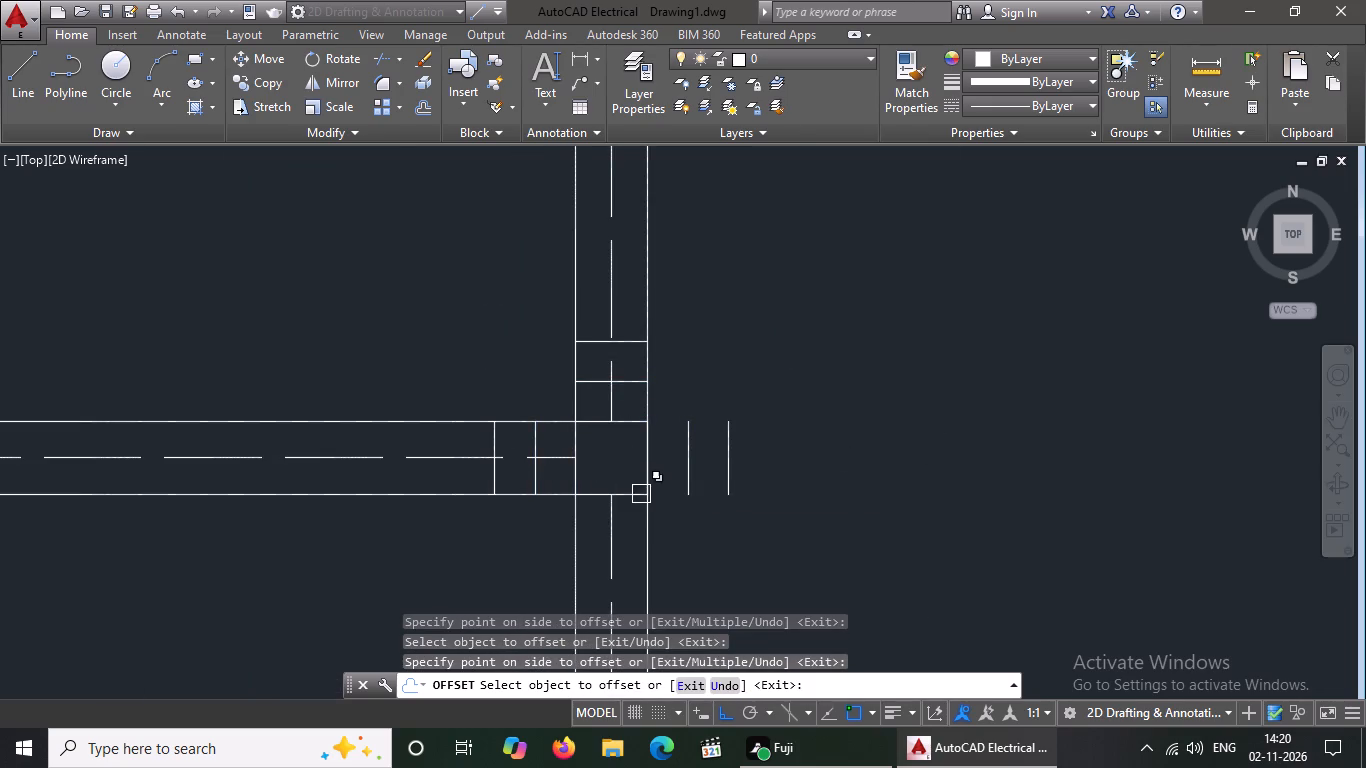
click(633, 494)
click(639, 536)
scroll(708, 385, down, 3)
scroll(688, 447, up, 3)
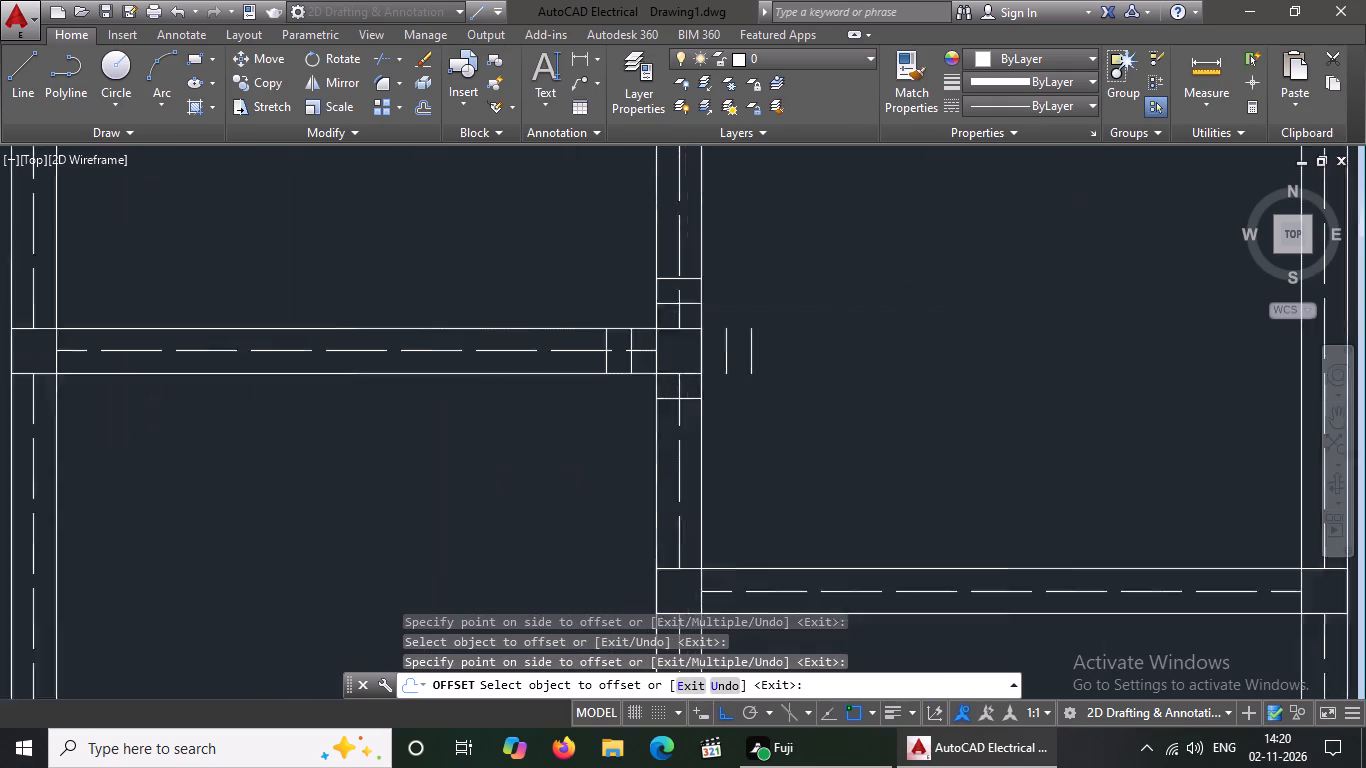
click(697, 372)
drag(693, 456, 694, 447)
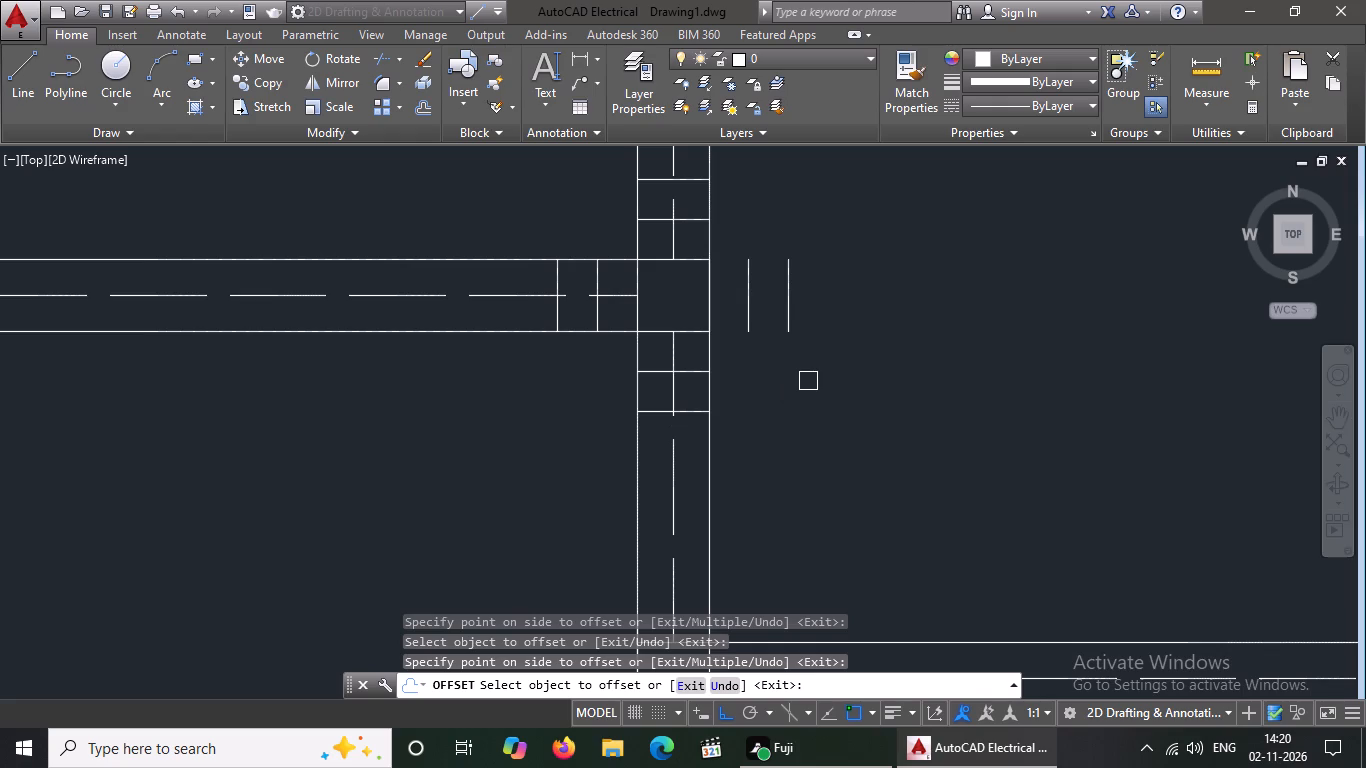
Offset the right and left edges of the column square at the dining–kitchen wall's left end outward twice each at 5" spacing.
scroll(822, 406, down, 3)
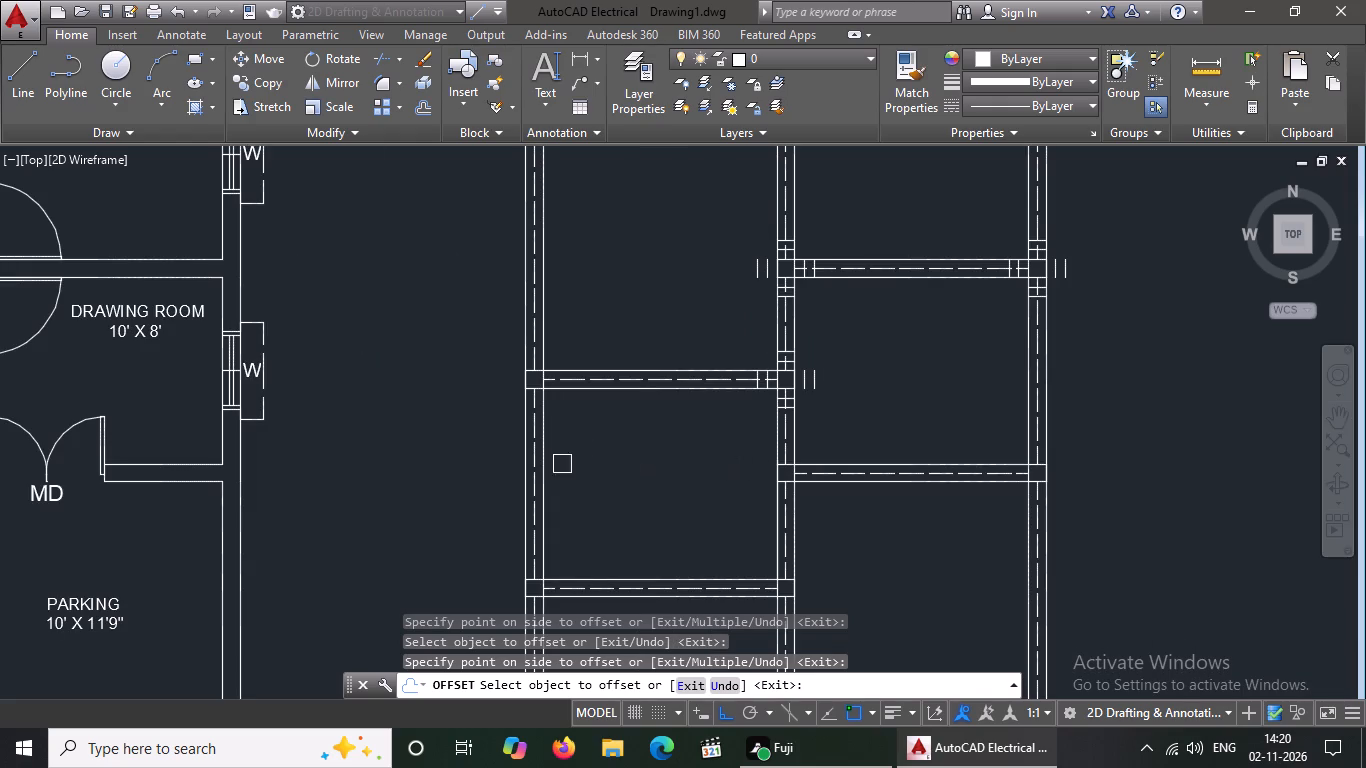
scroll(560, 401, up, 3)
drag(485, 332, 502, 332)
click(565, 336)
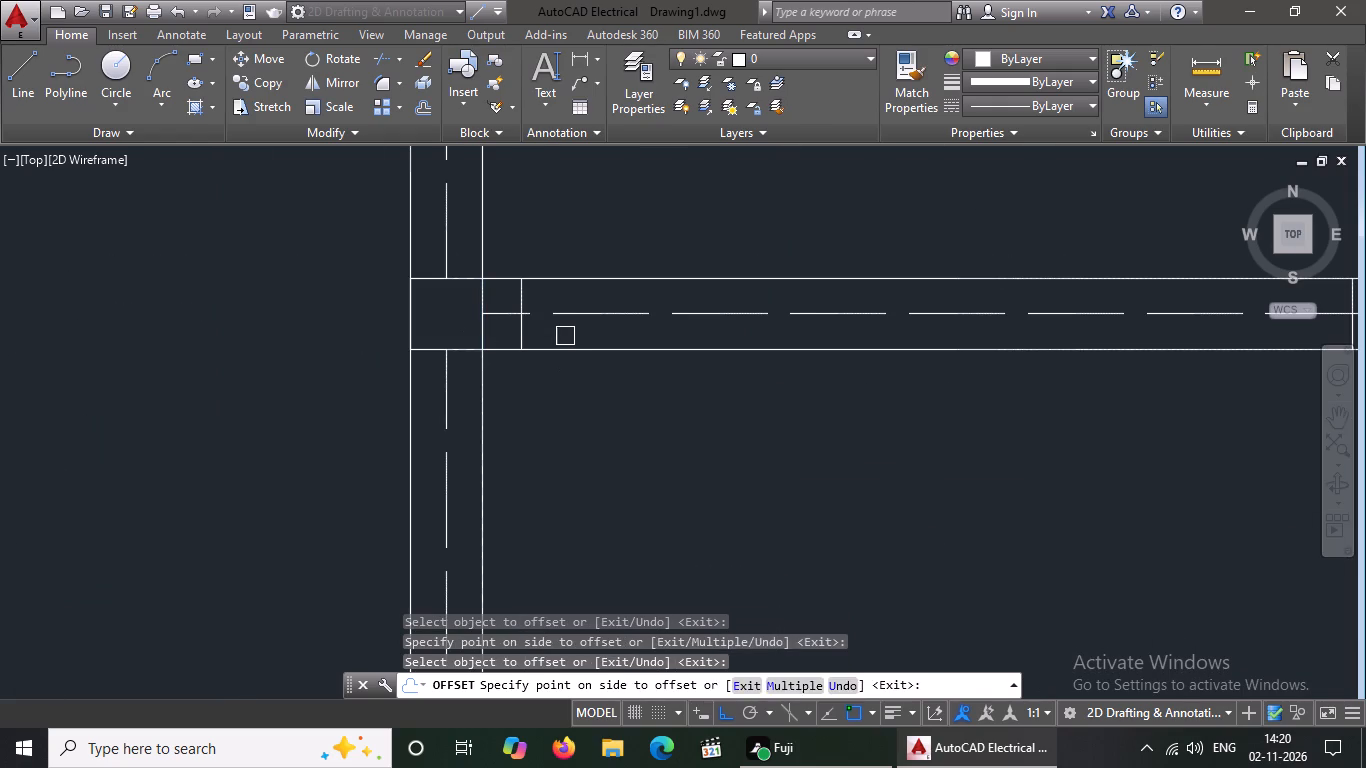
drag(516, 334, 550, 331)
click(591, 331)
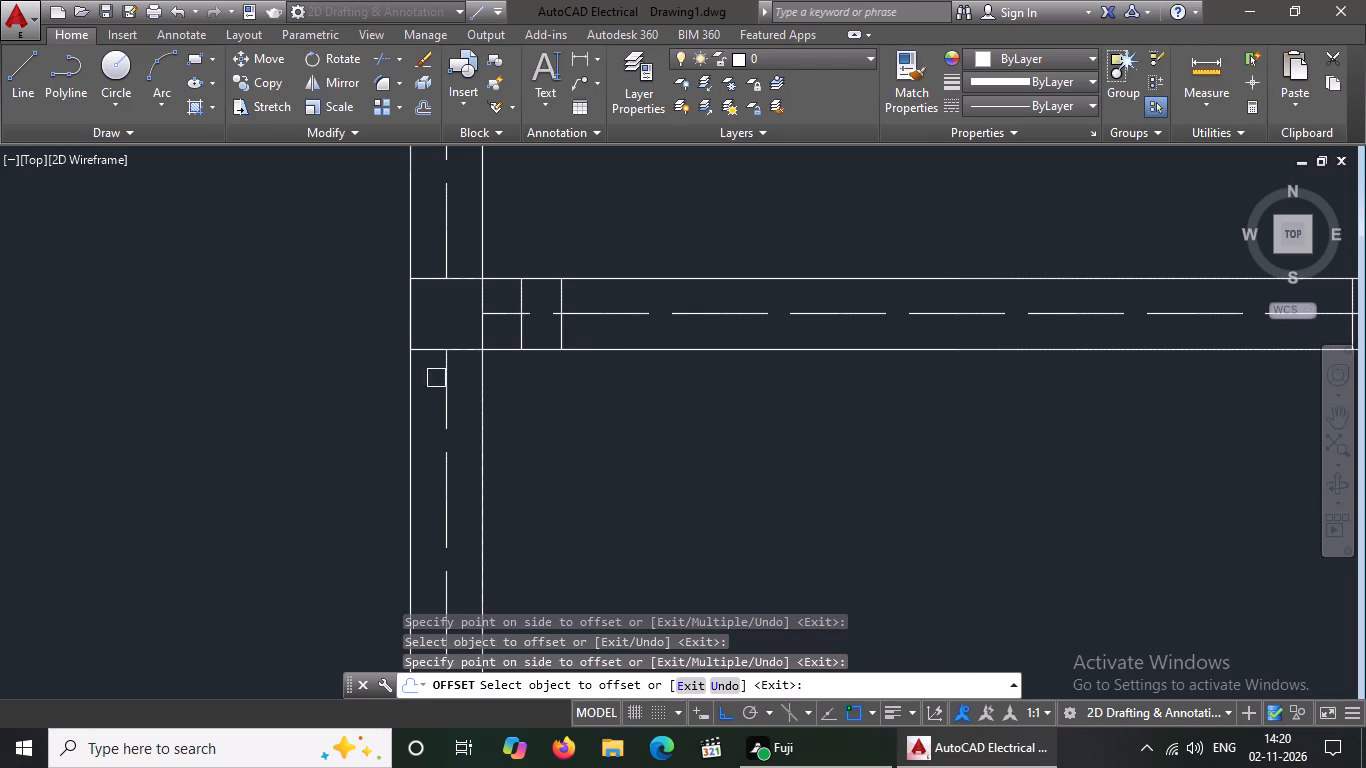
click(407, 320)
click(345, 359)
click(370, 330)
click(295, 400)
Offset the top and bottom edges of the column square at the dining–kitchen wall's left end outward twice each at 5" spacing.
scroll(476, 303, down, 3)
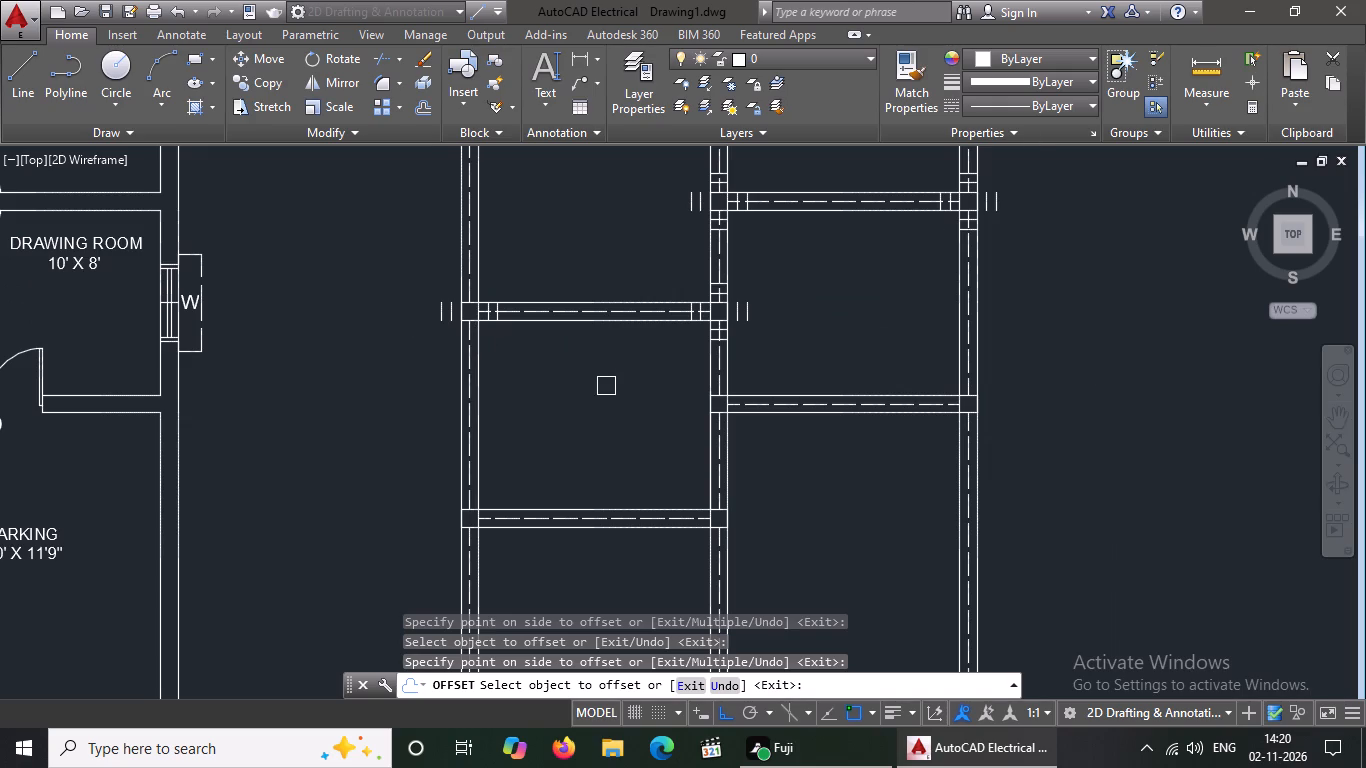
scroll(475, 283, up, 3)
drag(465, 364, 460, 351)
click(456, 304)
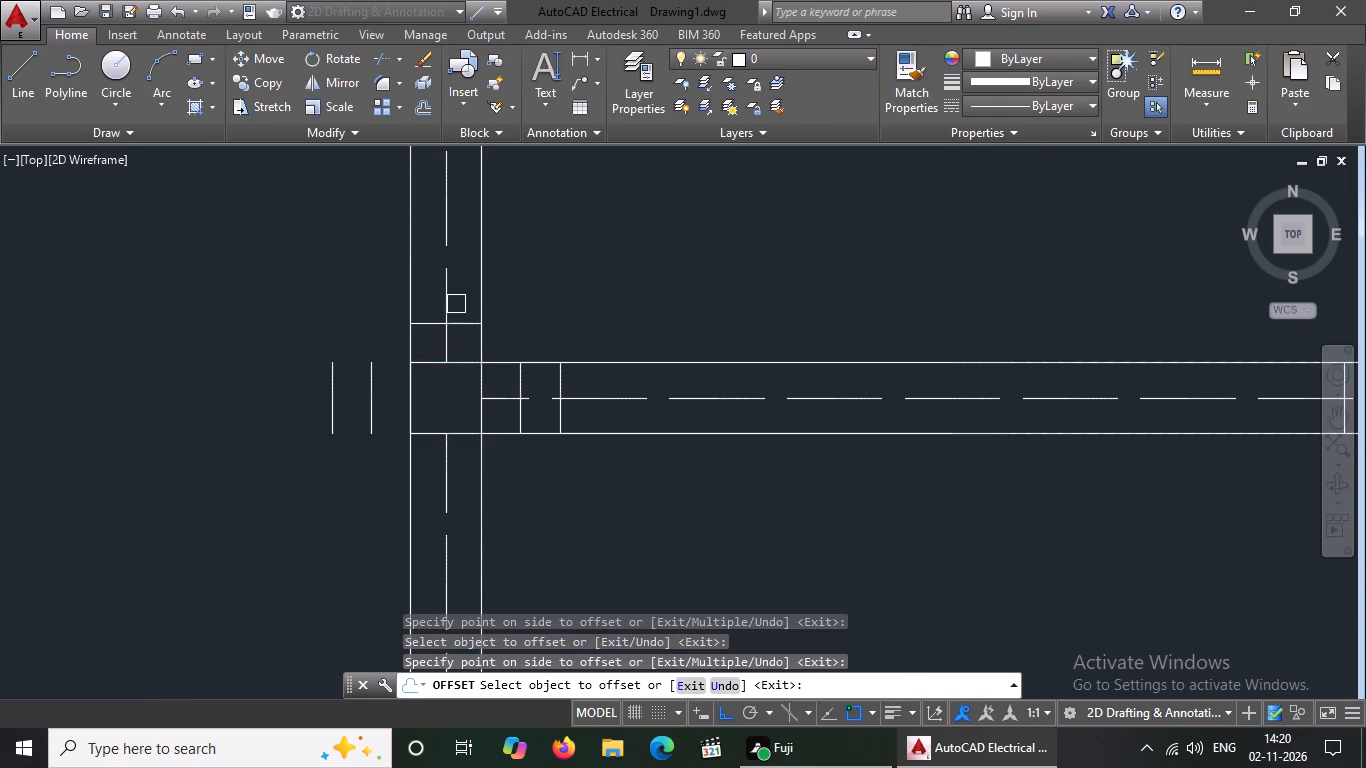
drag(461, 319, 462, 305)
drag(464, 270, 458, 291)
click(462, 431)
click(469, 490)
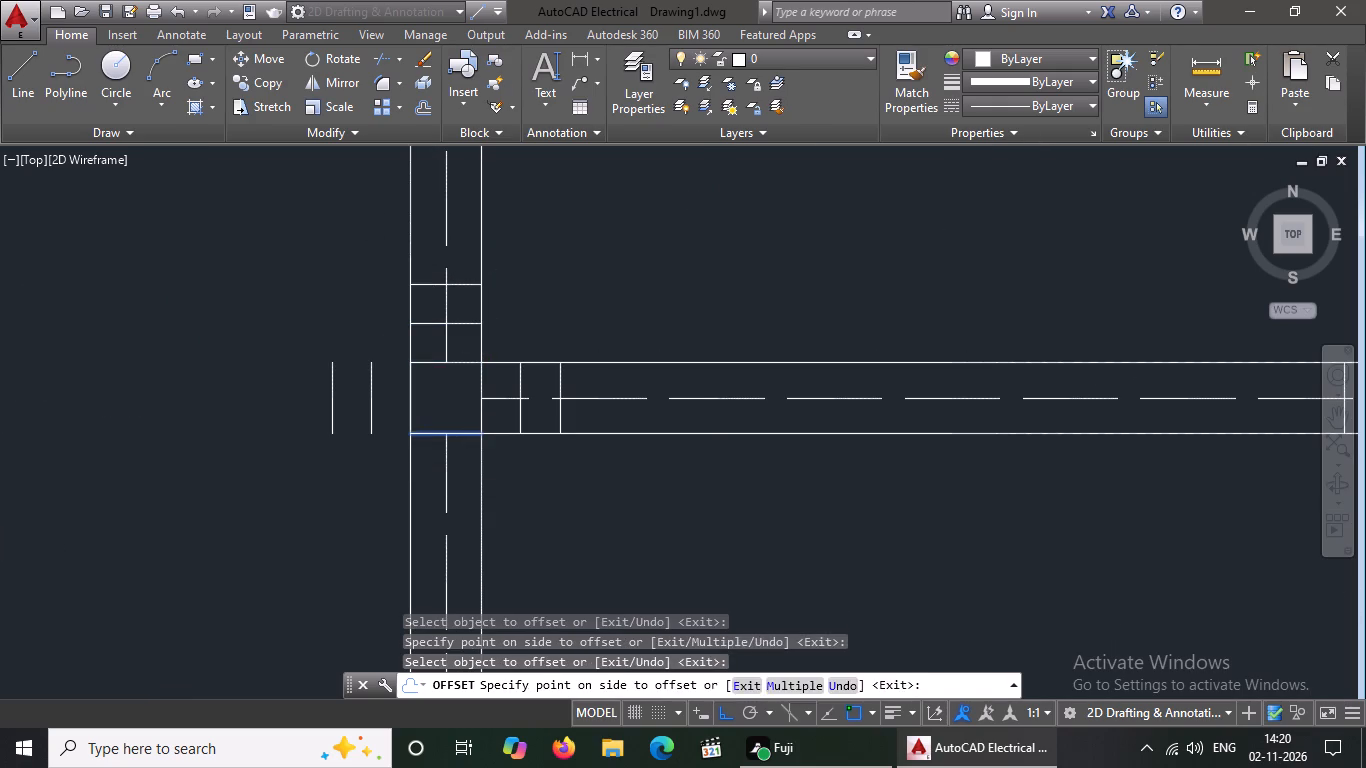
click(462, 473)
click(474, 534)
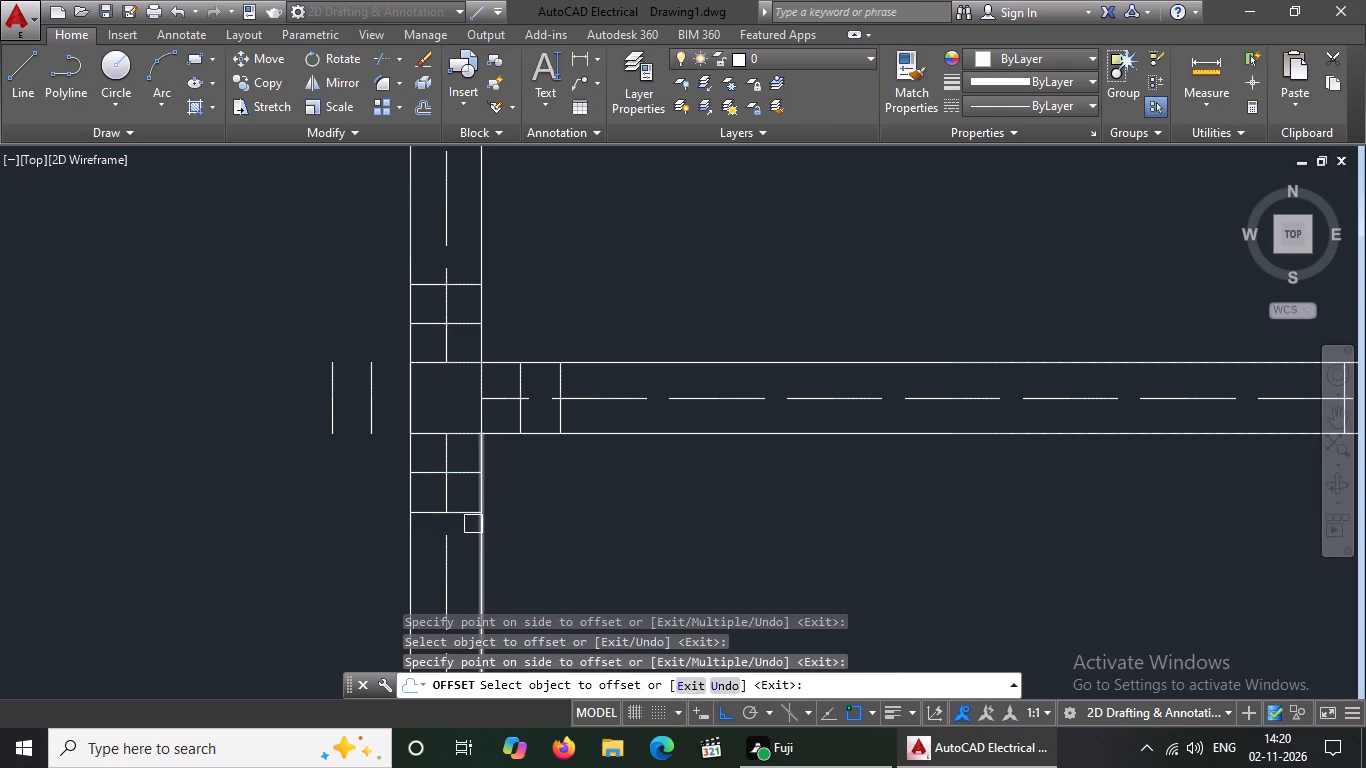
Offset the left and right edges of the column square at the left end of the drawing room–parking wall outward twice each at 5" spacing.
scroll(561, 468, down, 2)
scroll(673, 458, down, 2)
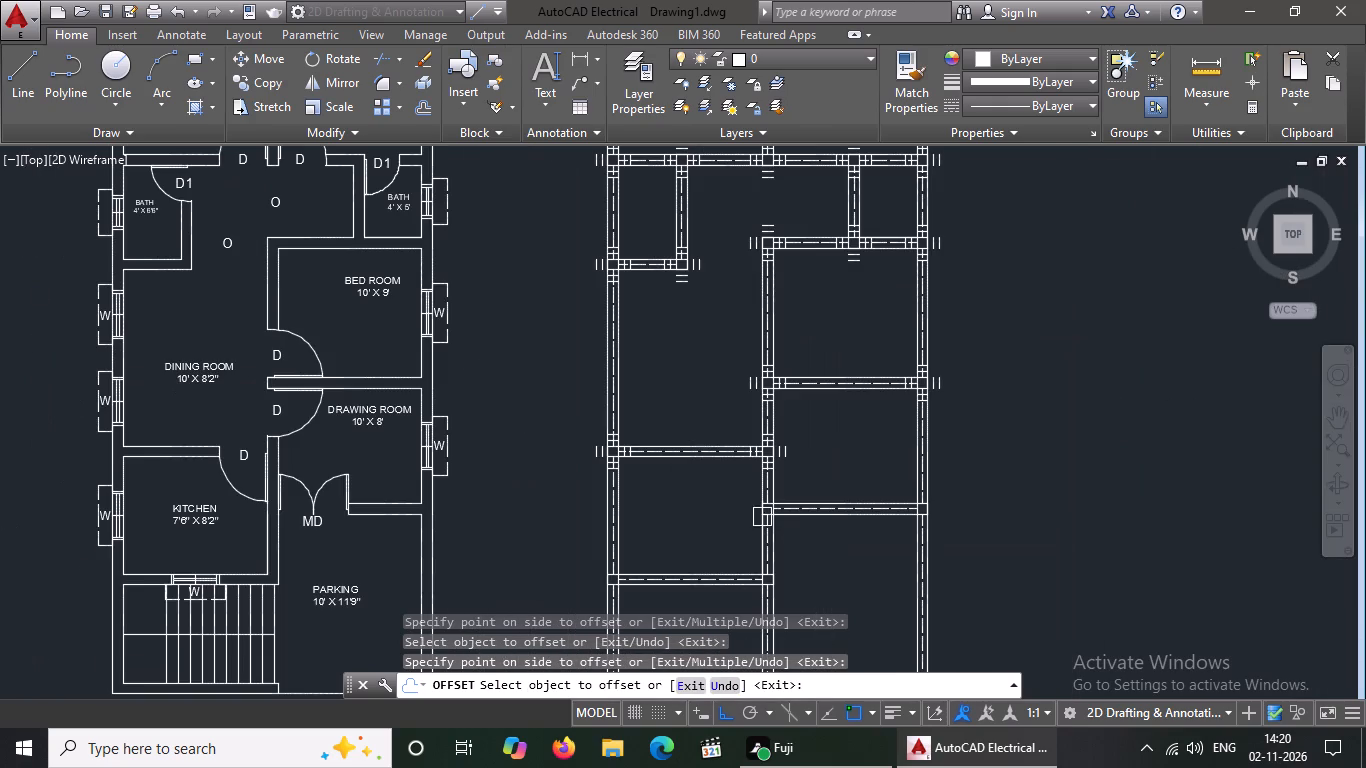
scroll(822, 445, down, 2)
scroll(829, 474, up, 3)
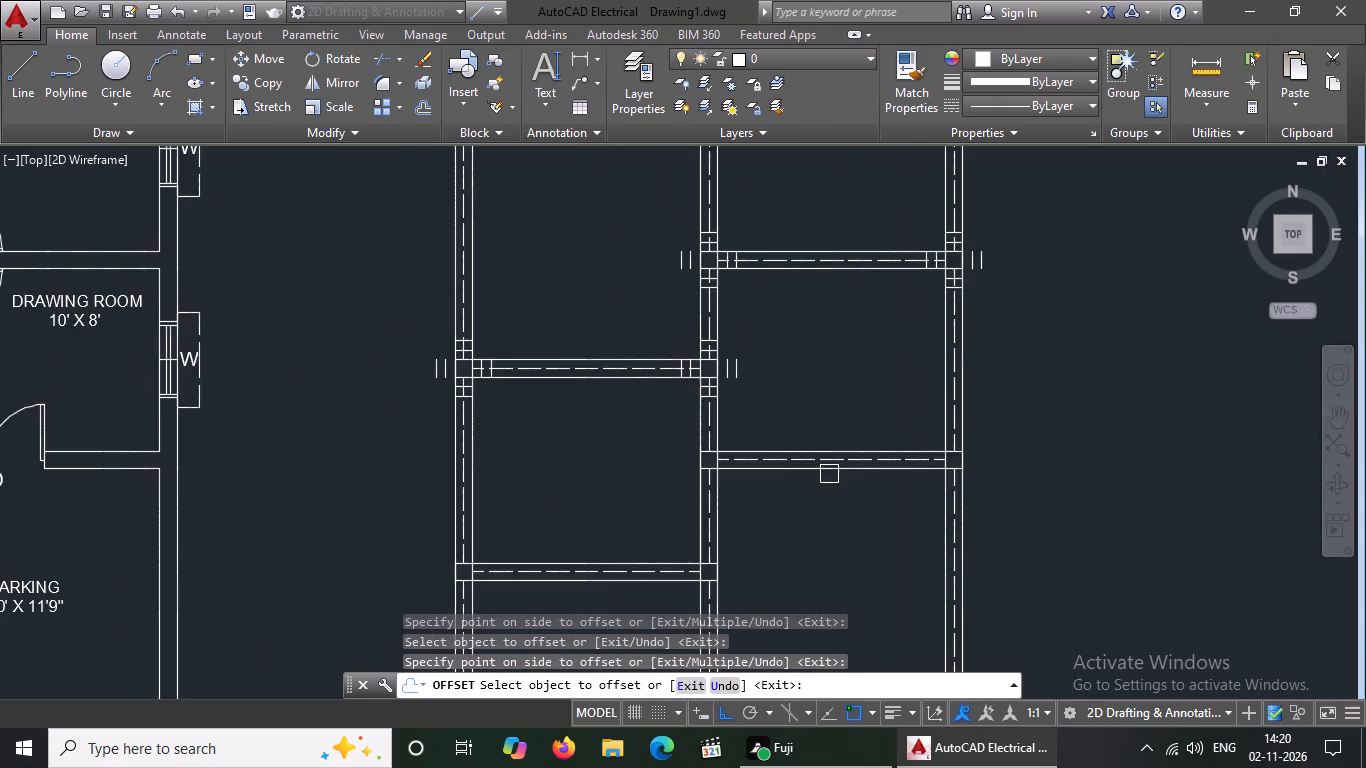
scroll(730, 476, up, 3)
click(598, 424)
click(536, 439)
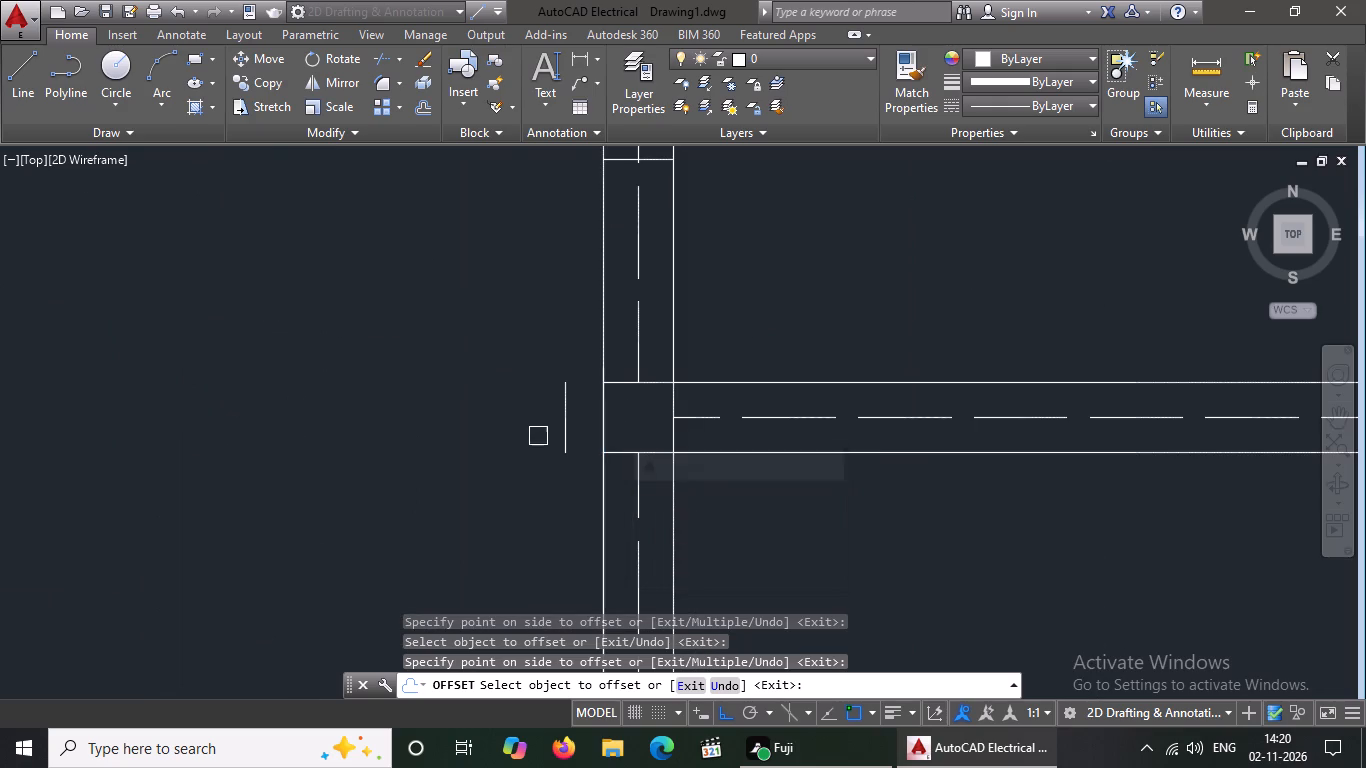
click(566, 410)
drag(489, 464, 494, 443)
click(670, 434)
click(740, 424)
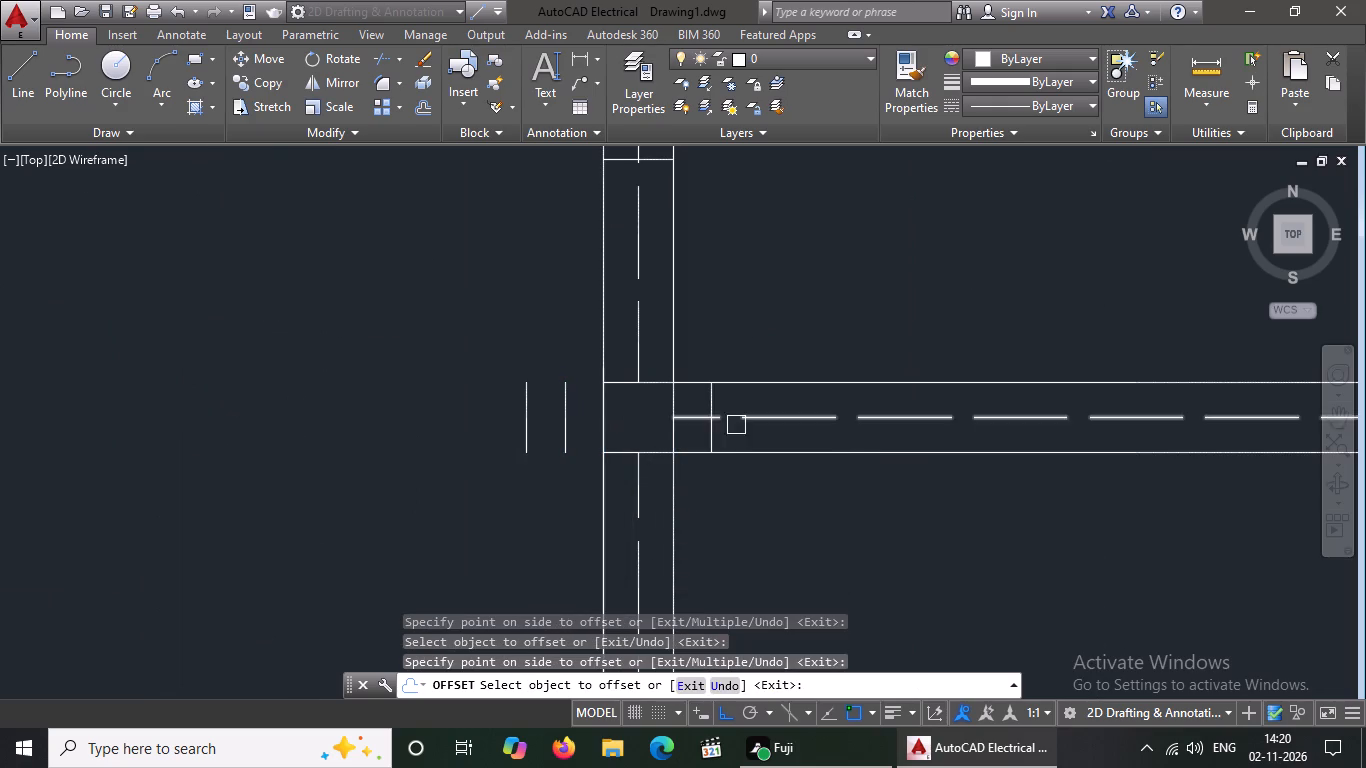
drag(707, 431, 734, 430)
click(813, 430)
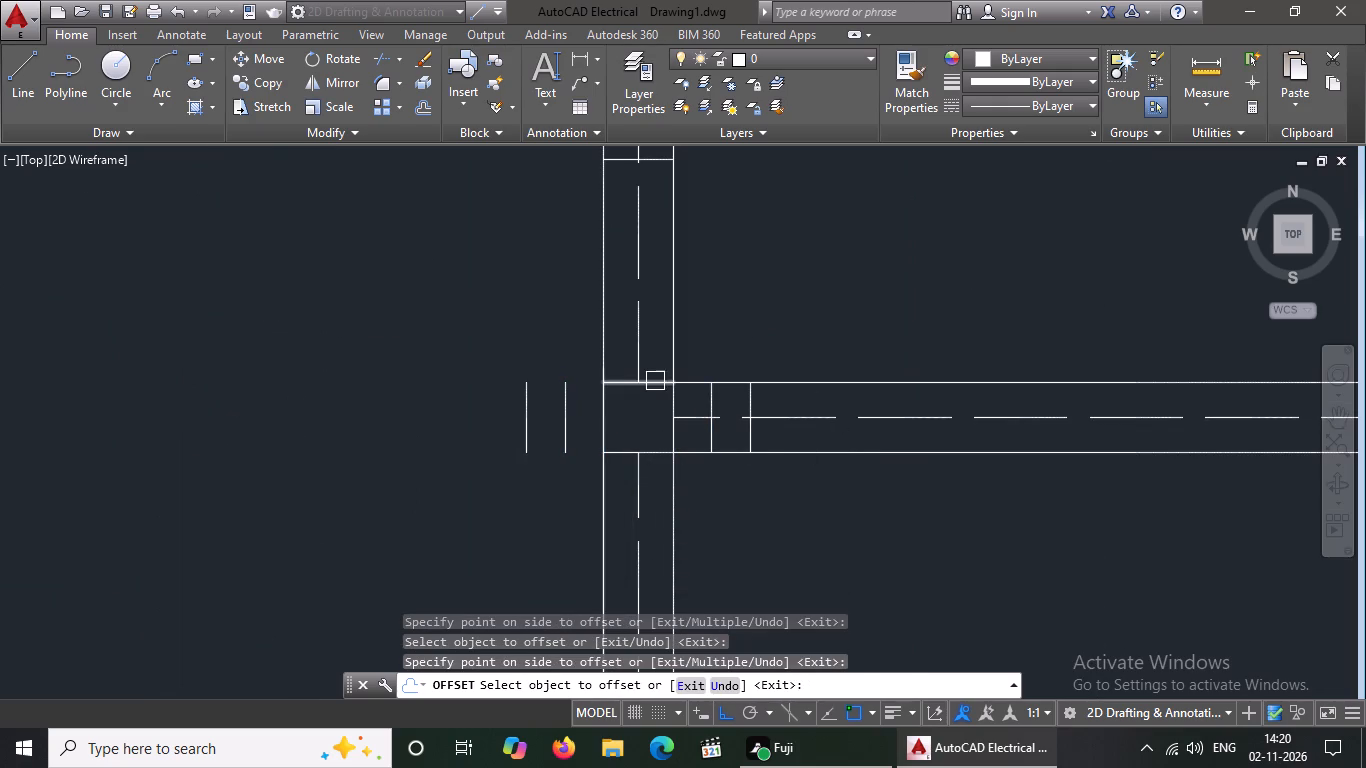
Offset the top and bottom edges of the column square at the left end of the drawing room–parking wall outward twice each at 5" spacing.
click(655, 384)
click(656, 325)
click(649, 346)
drag(662, 307, 661, 317)
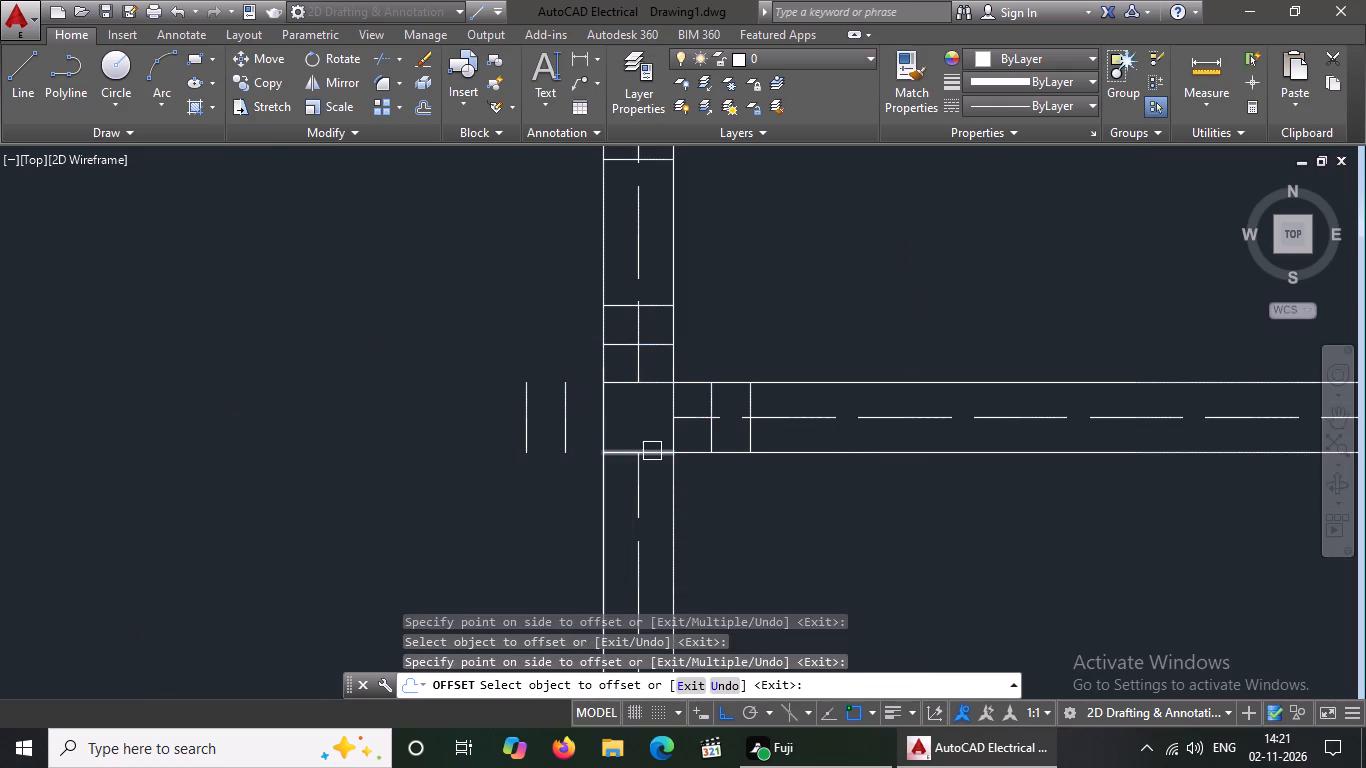
click(659, 456)
drag(652, 523, 652, 509)
drag(654, 484, 651, 525)
drag(650, 558, 666, 535)
Offset the right and left edges of the column square at the right end of the drawing room–parking wall outward twice each at 5" spacing.
scroll(679, 489, down, 6)
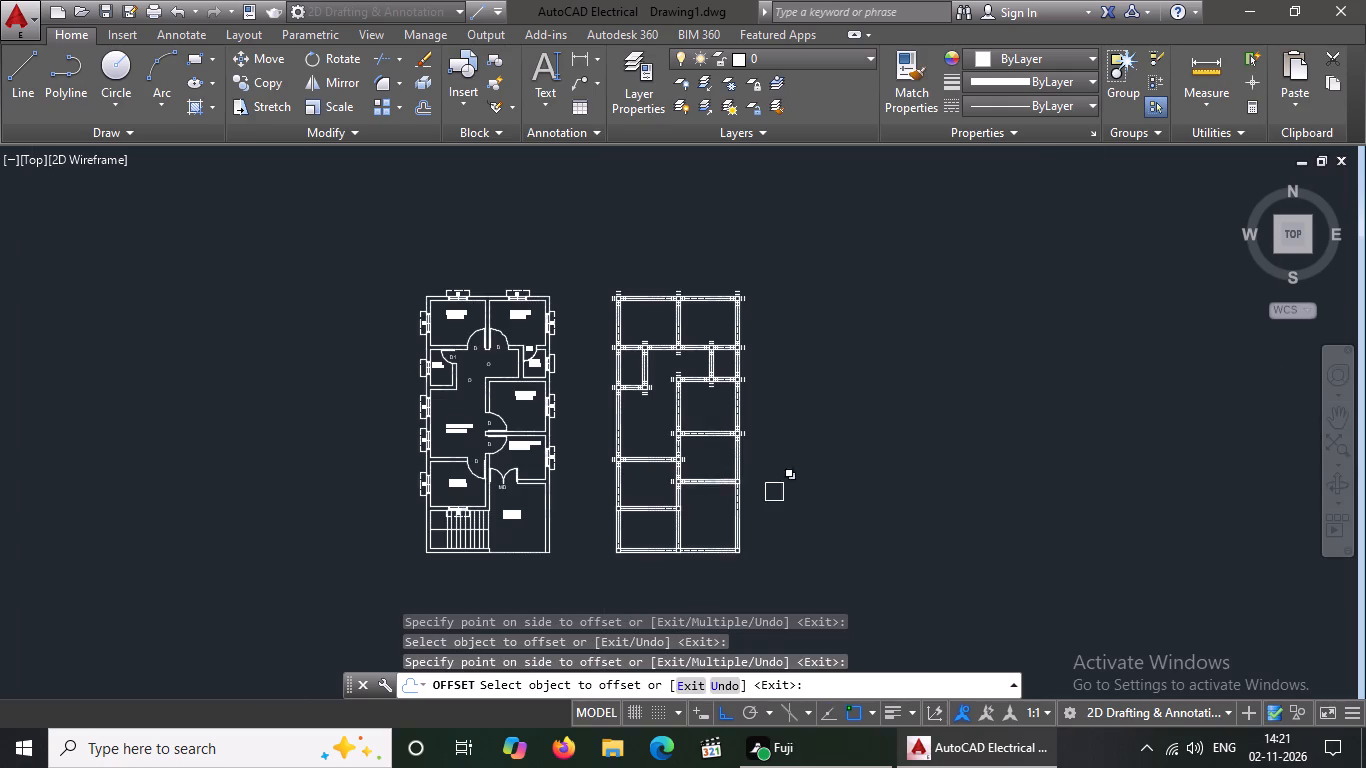
scroll(688, 516, up, 3)
scroll(913, 359, up, 4)
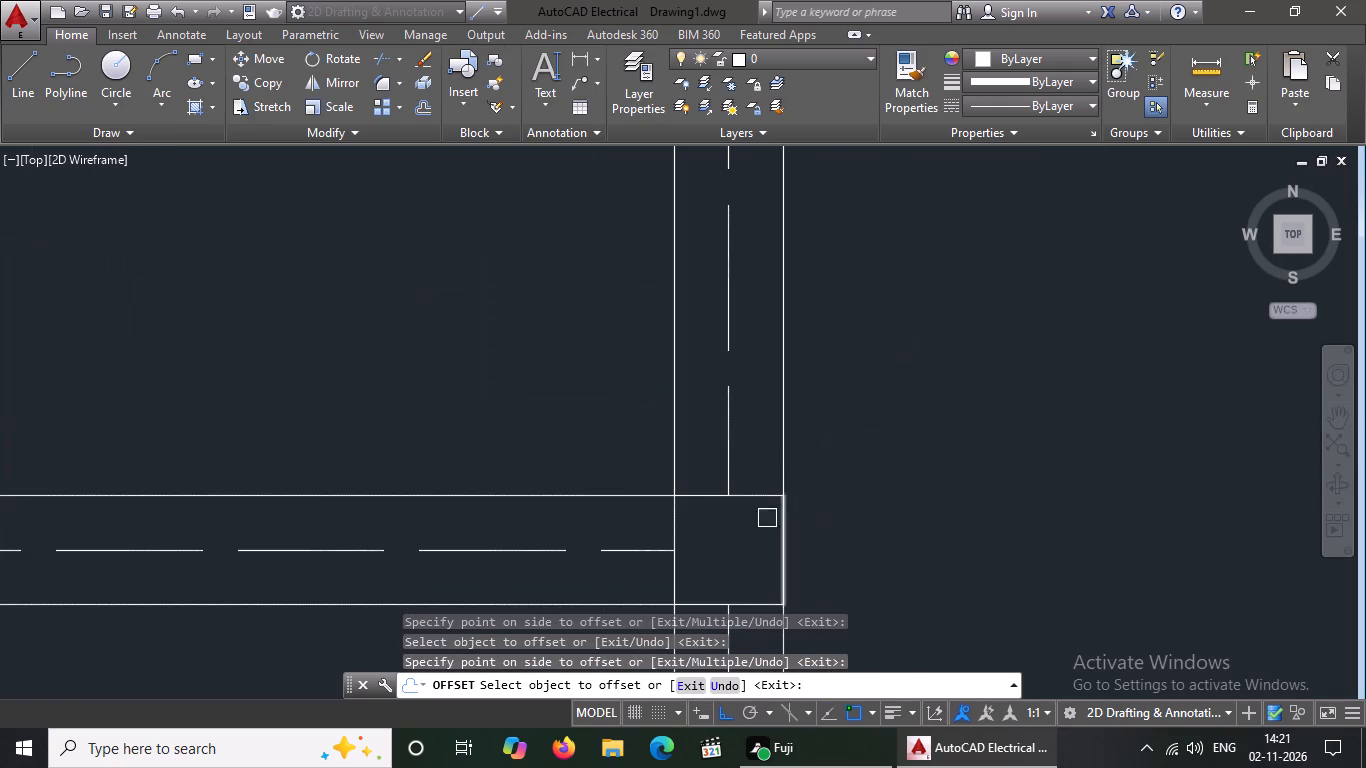
click(780, 533)
click(955, 502)
click(848, 559)
click(973, 524)
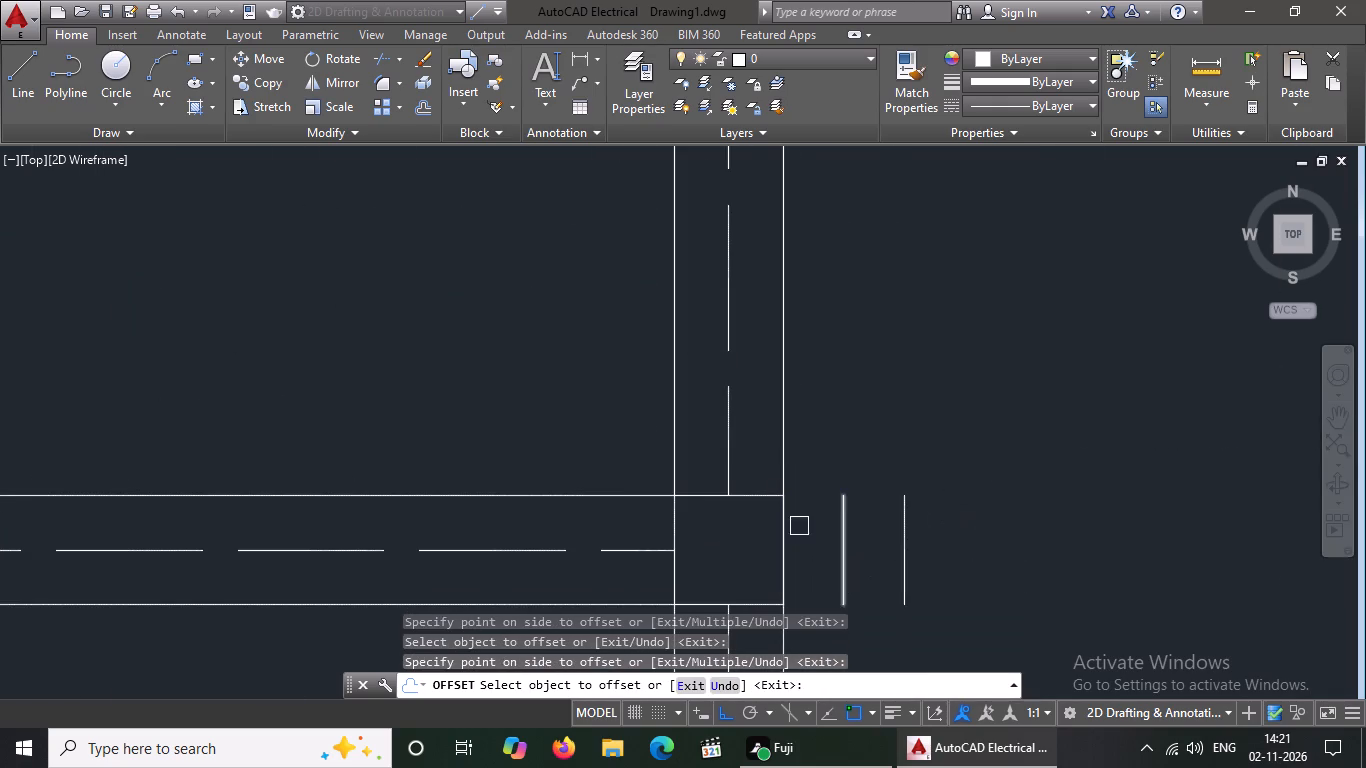
click(679, 583)
click(645, 584)
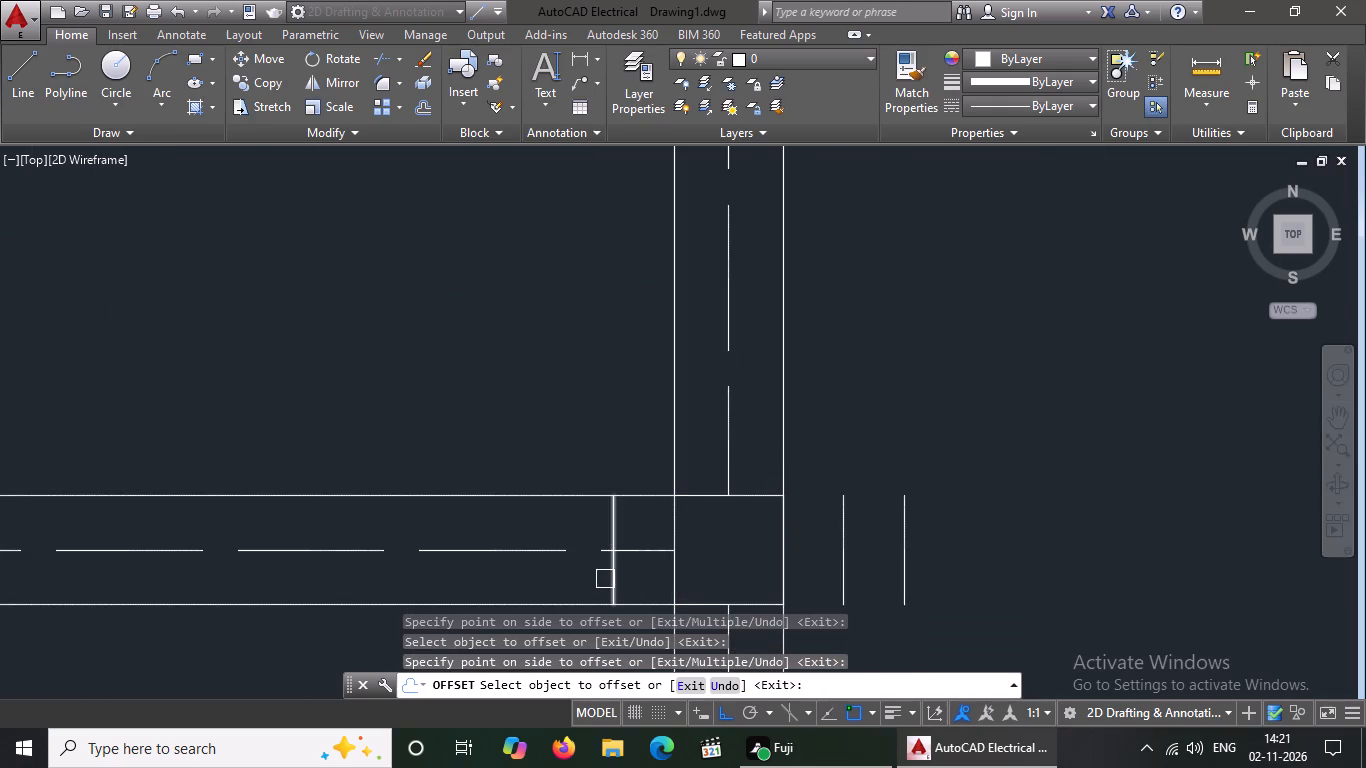
click(612, 573)
drag(577, 585, 662, 552)
Offset the top and bottom edges of the column square at the right end of the drawing room–parking wall outward twice each at 5" spacing.
drag(745, 498, 747, 487)
click(760, 433)
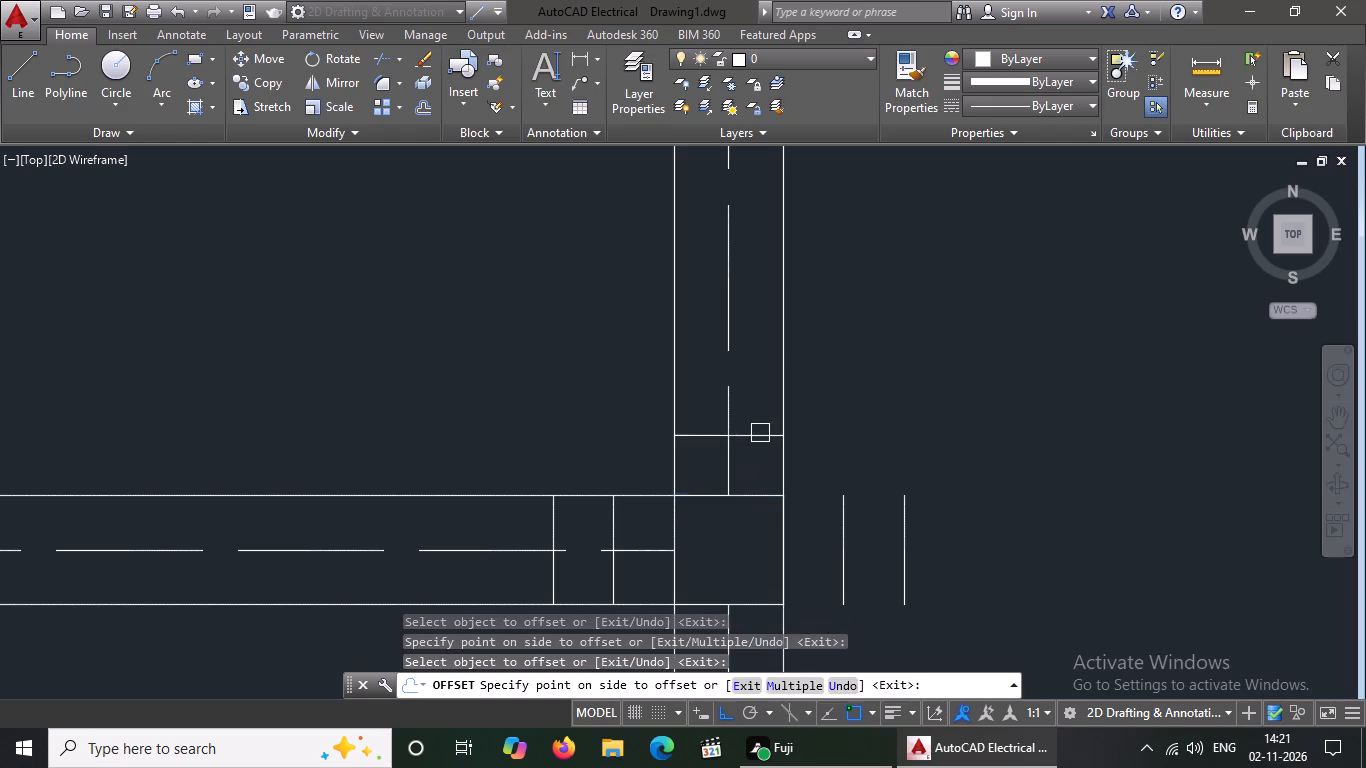
drag(758, 431, 758, 418)
click(754, 362)
click(752, 440)
click(755, 387)
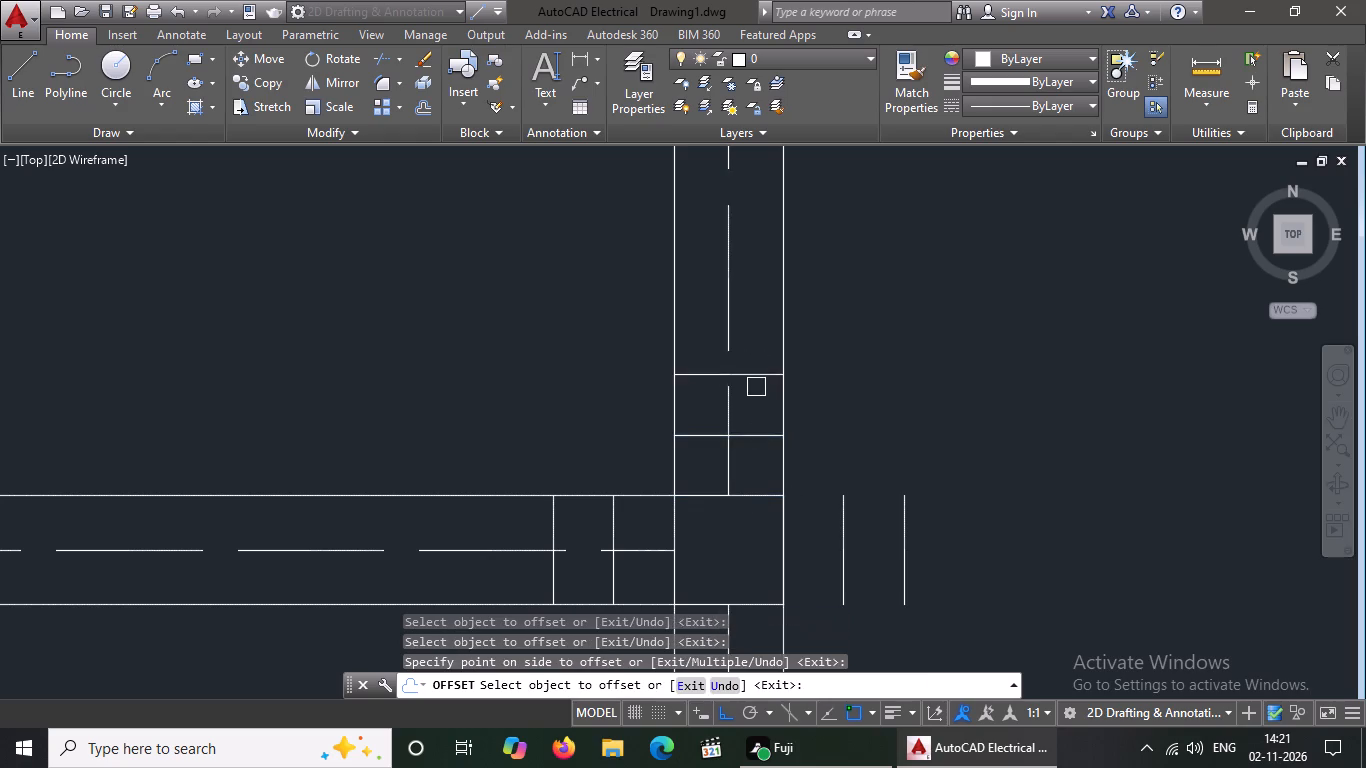
scroll(762, 326, down, 3)
scroll(770, 388, up, 3)
click(724, 423)
drag(753, 527, 758, 512)
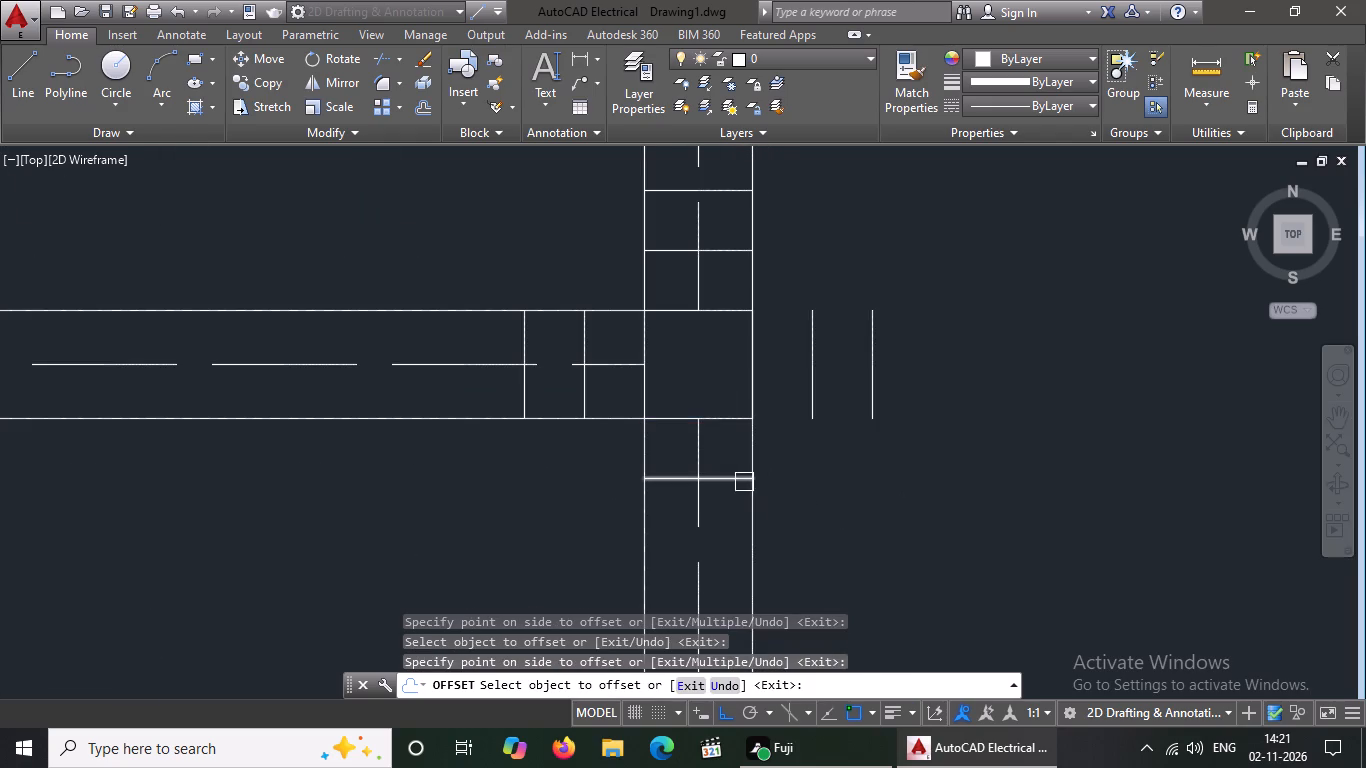
drag(728, 482, 735, 529)
double_click(746, 587)
scroll(815, 411, down, 2)
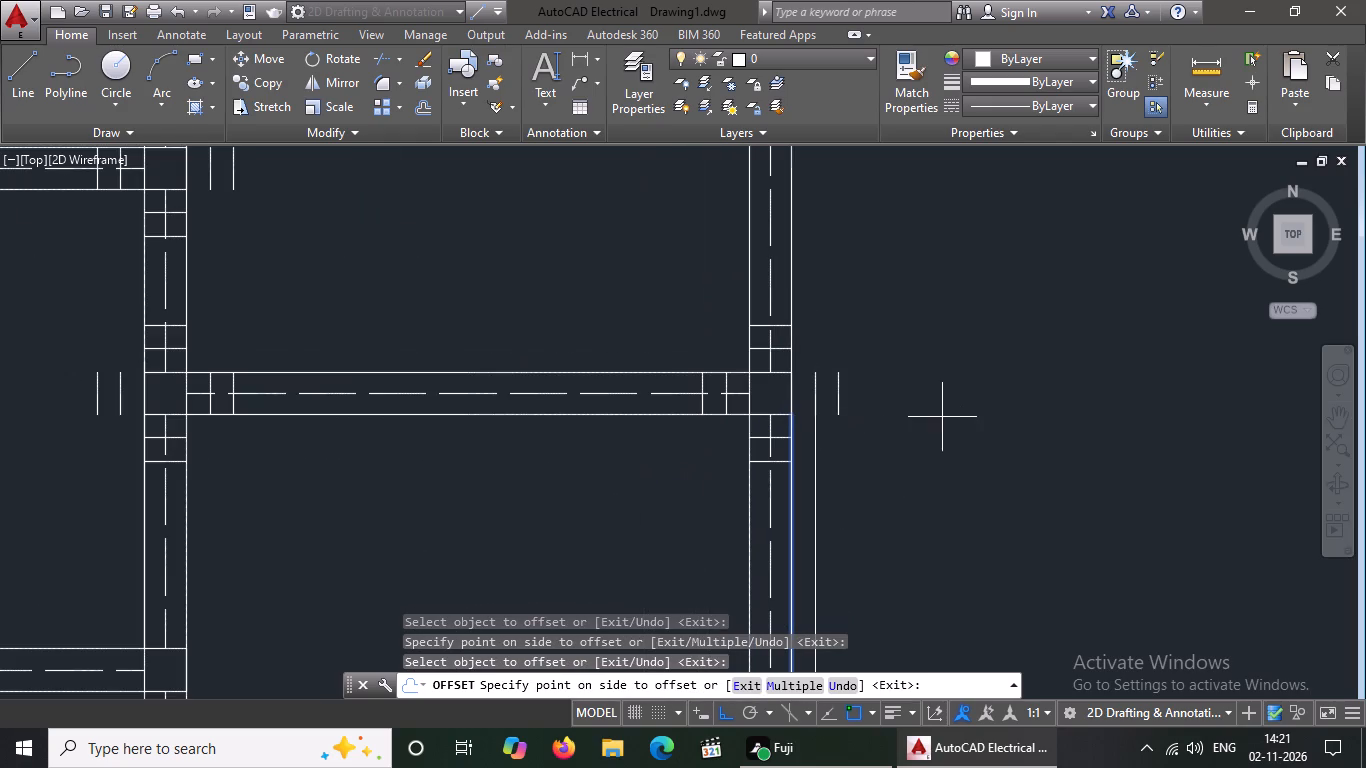
key(Escape)
Offset the right and left edges of the column square at the right end of the kitchen–staircase wall outward twice each at 5" spacing.
scroll(921, 440, down, 3)
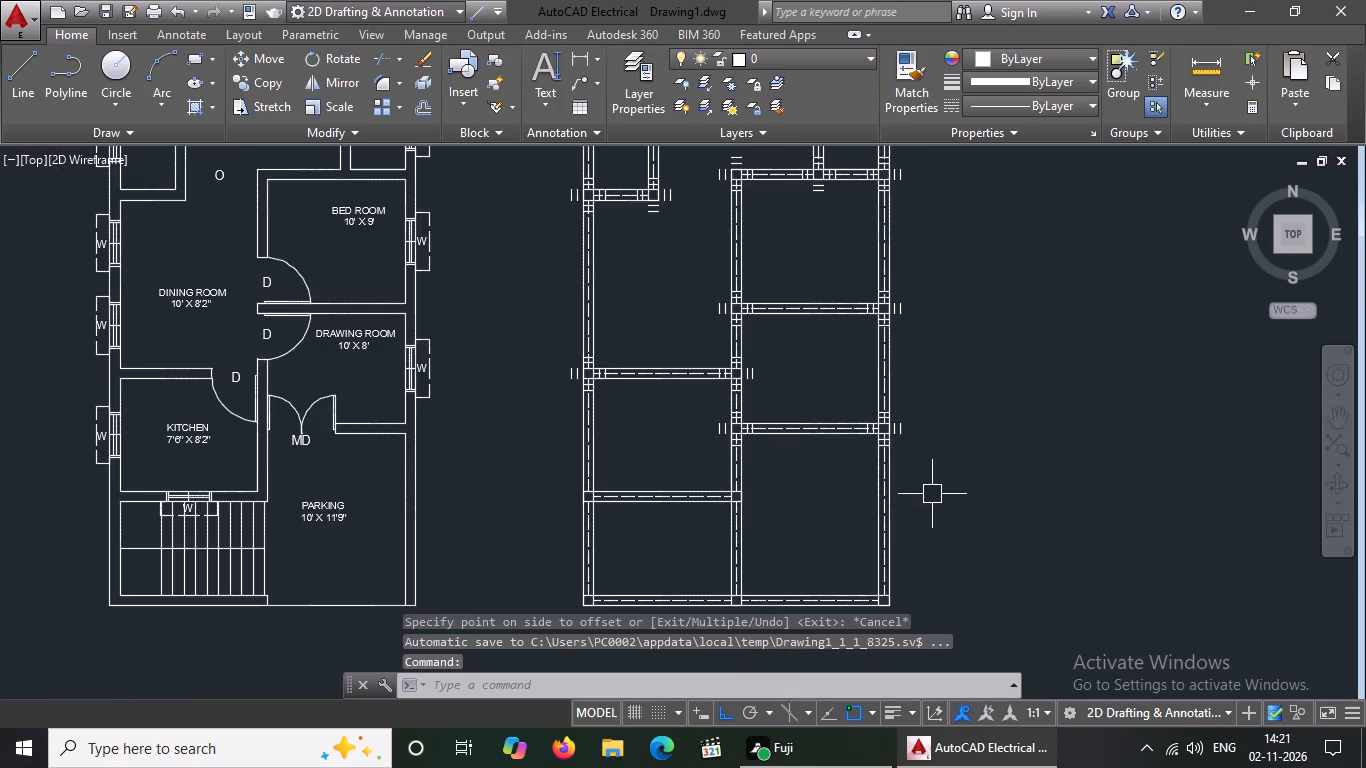
scroll(932, 494, up, 1)
key(o)
key(Return)
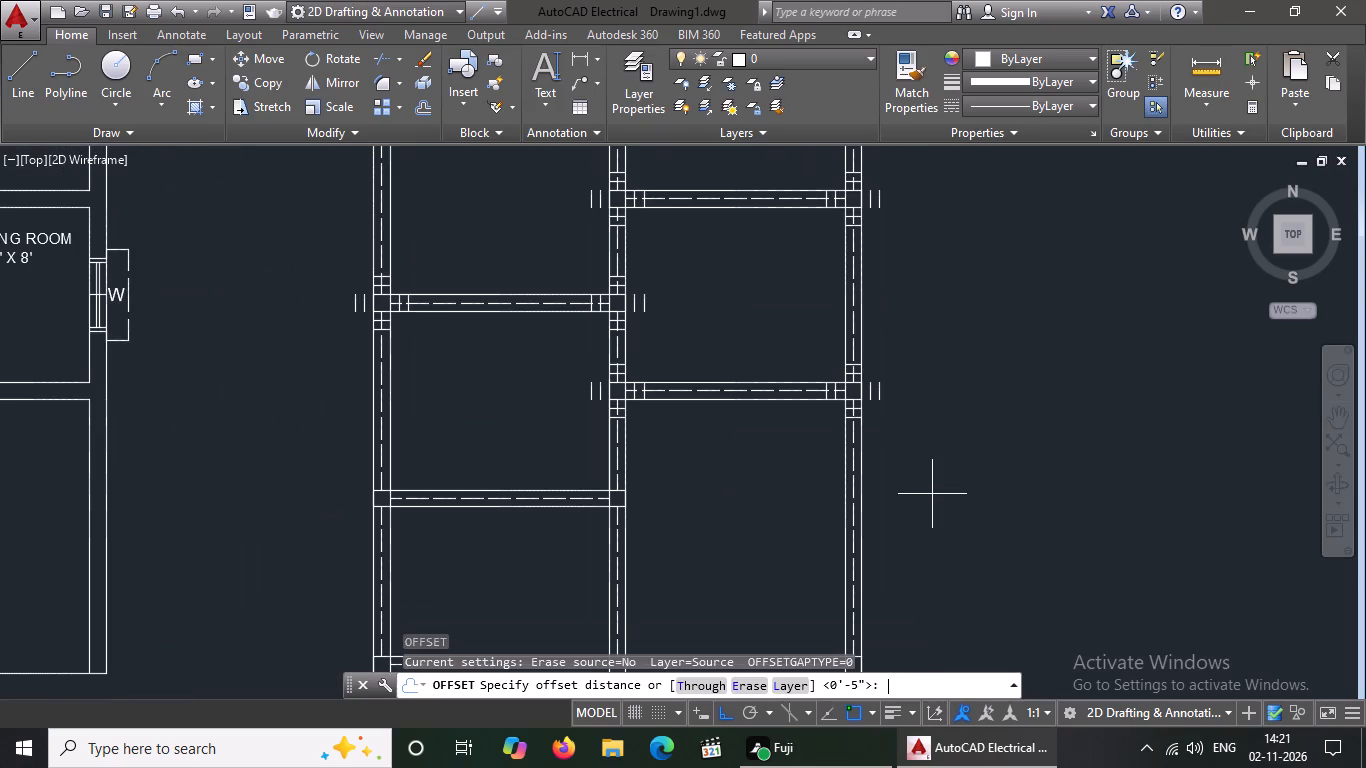
key(5)
key(shift+quotedbl)
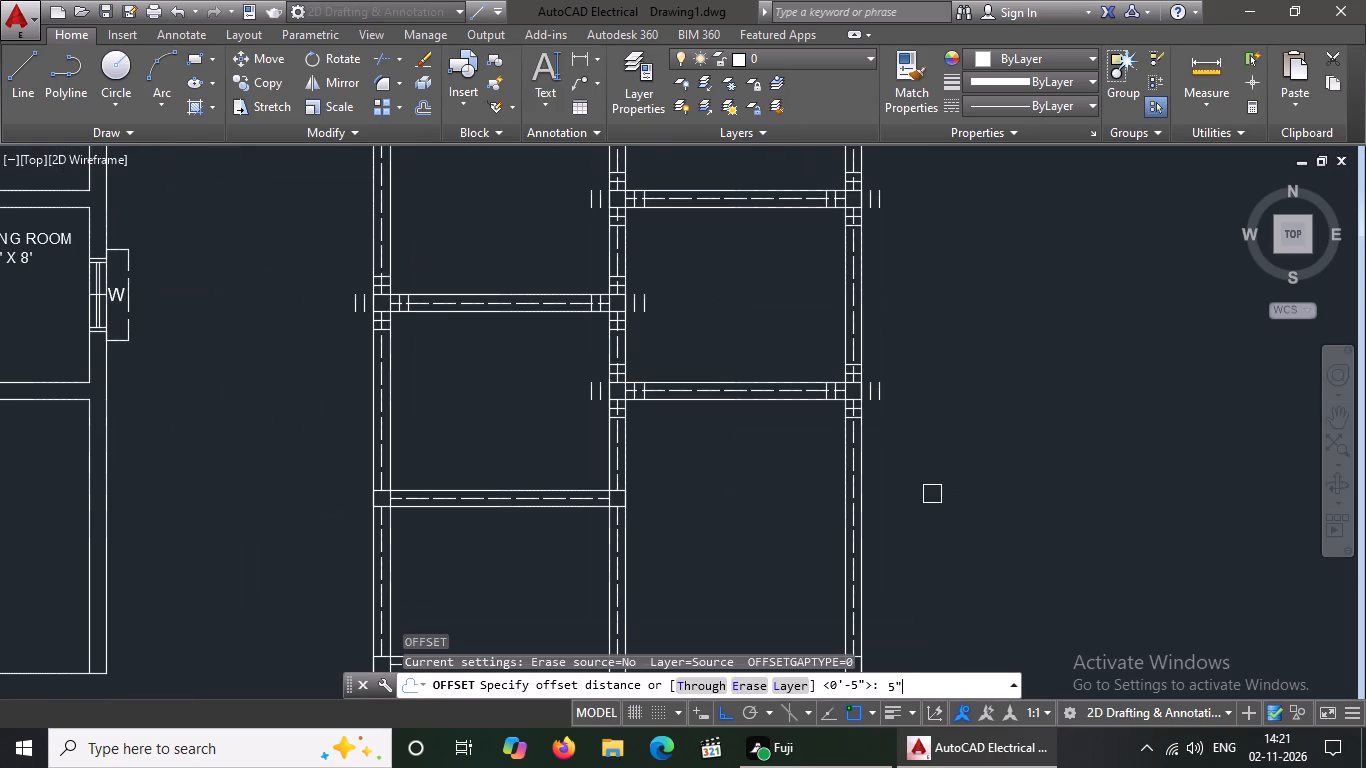
key(Return)
scroll(649, 501, up, 3)
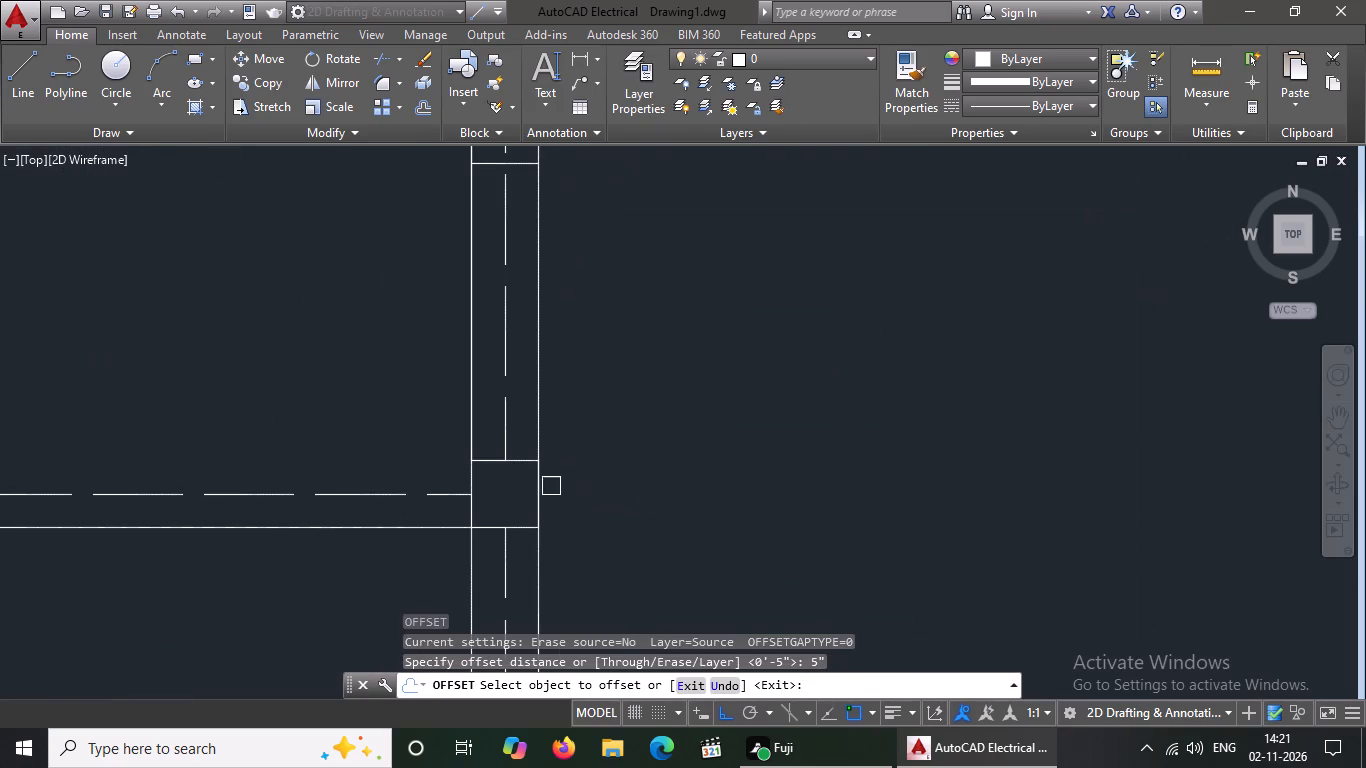
drag(541, 488, 553, 484)
click(807, 439)
scroll(701, 417, down, 3)
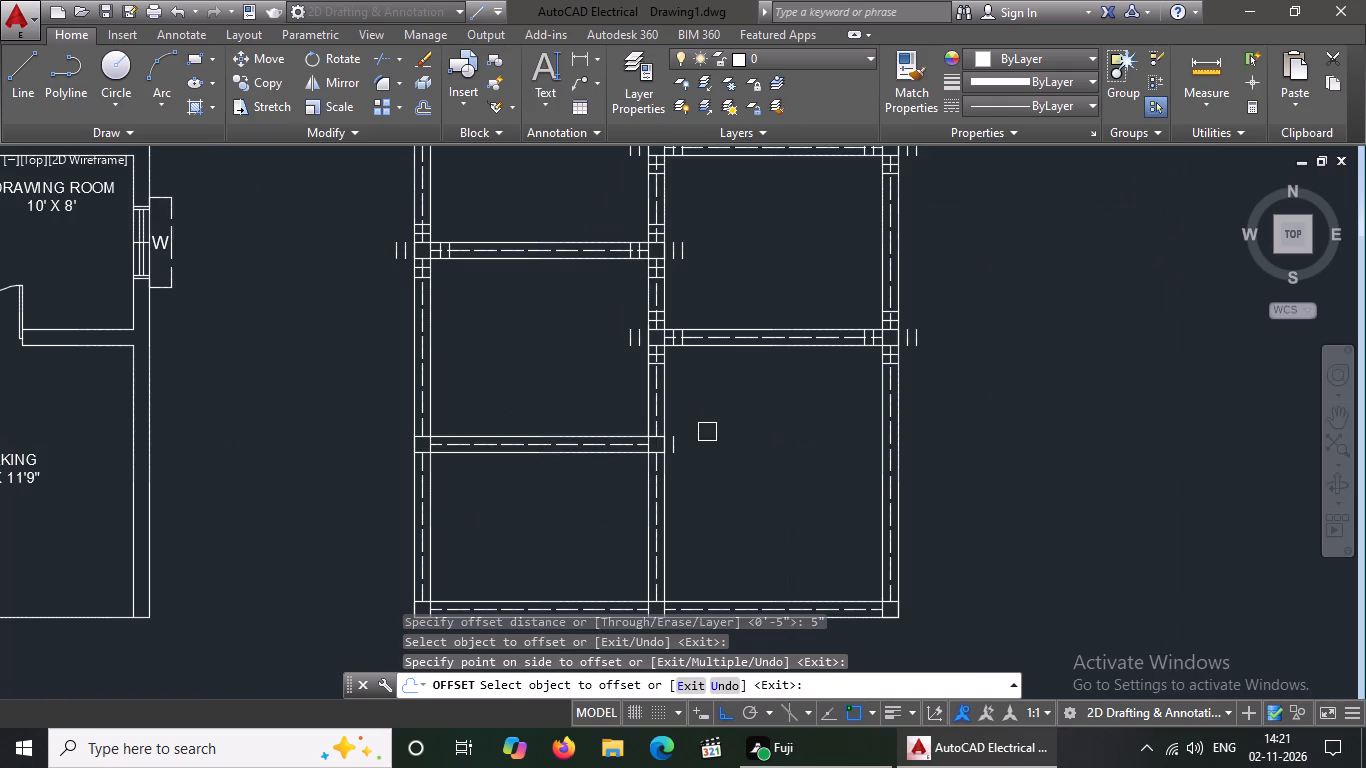
scroll(681, 432, up, 2)
drag(653, 466, 655, 465)
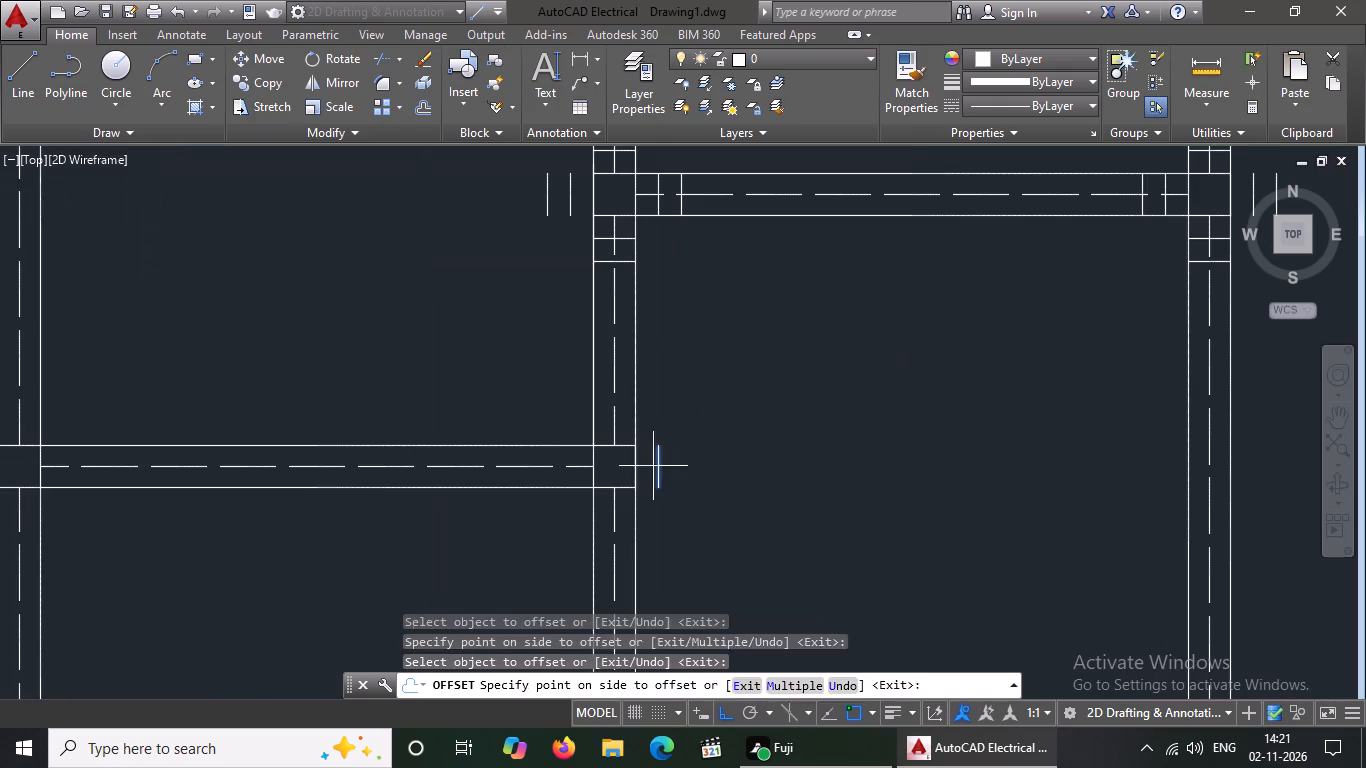
drag(655, 465, 680, 459)
click(795, 442)
scroll(581, 496, up, 2)
click(612, 453)
click(593, 441)
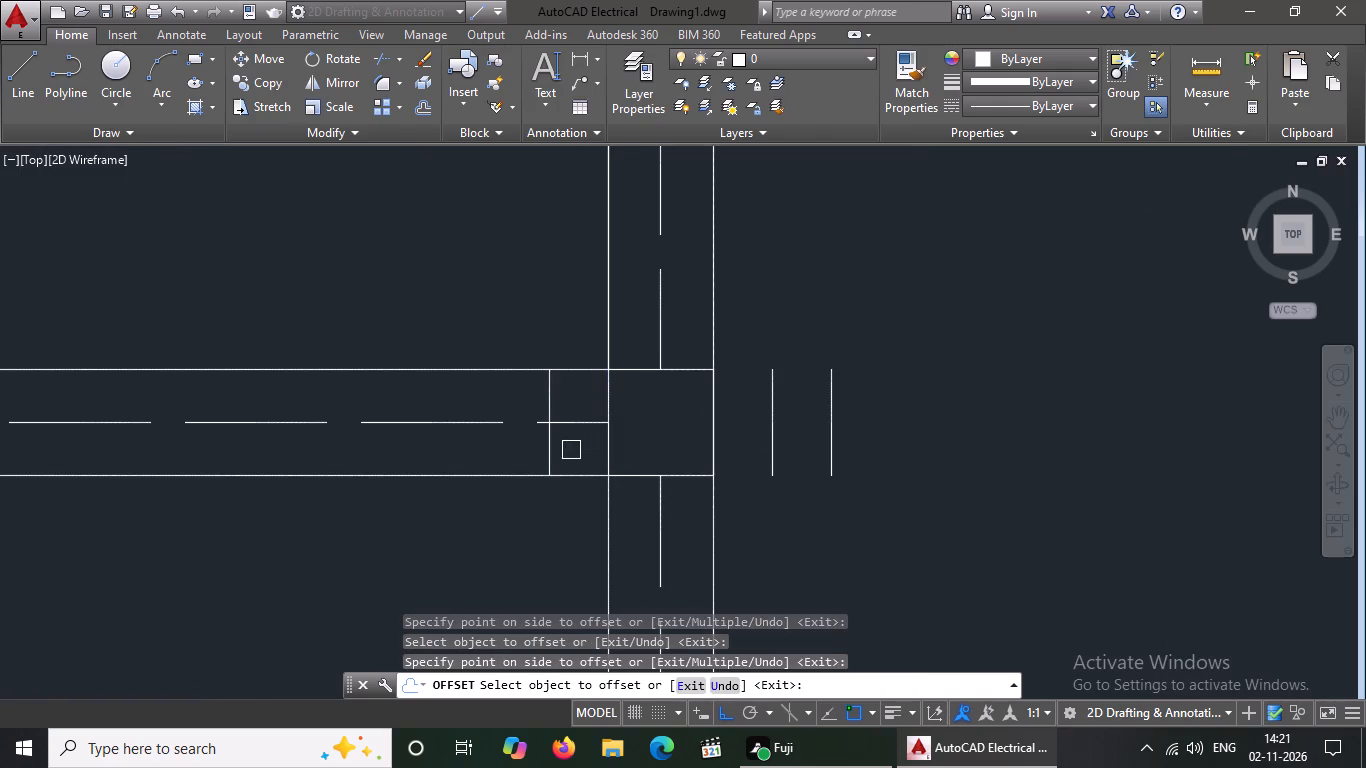
drag(552, 446, 529, 461)
drag(442, 486, 599, 419)
Offset the top and bottom edges of the column square at the right end of the kitchen–staircase wall outward twice each at 5" spacing.
click(691, 373)
click(687, 327)
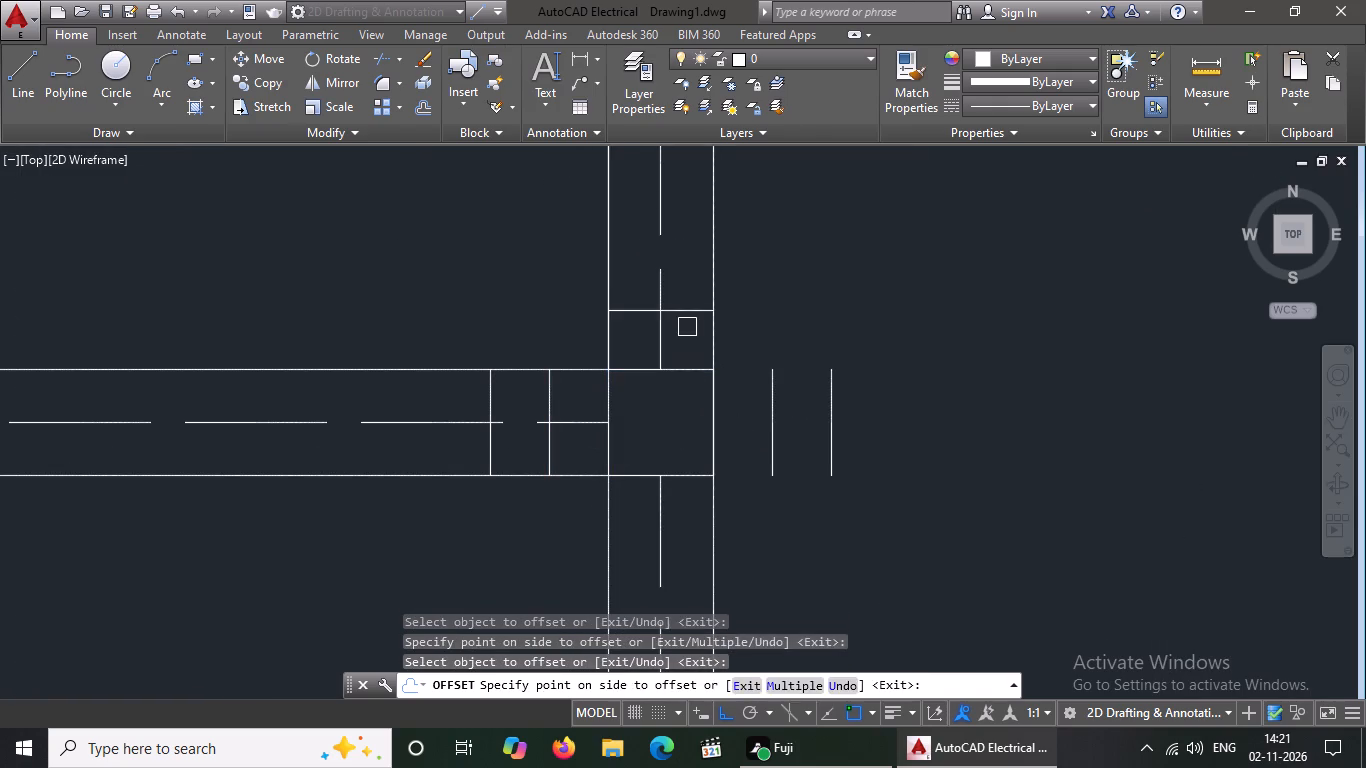
click(687, 311)
click(685, 260)
click(681, 473)
click(685, 535)
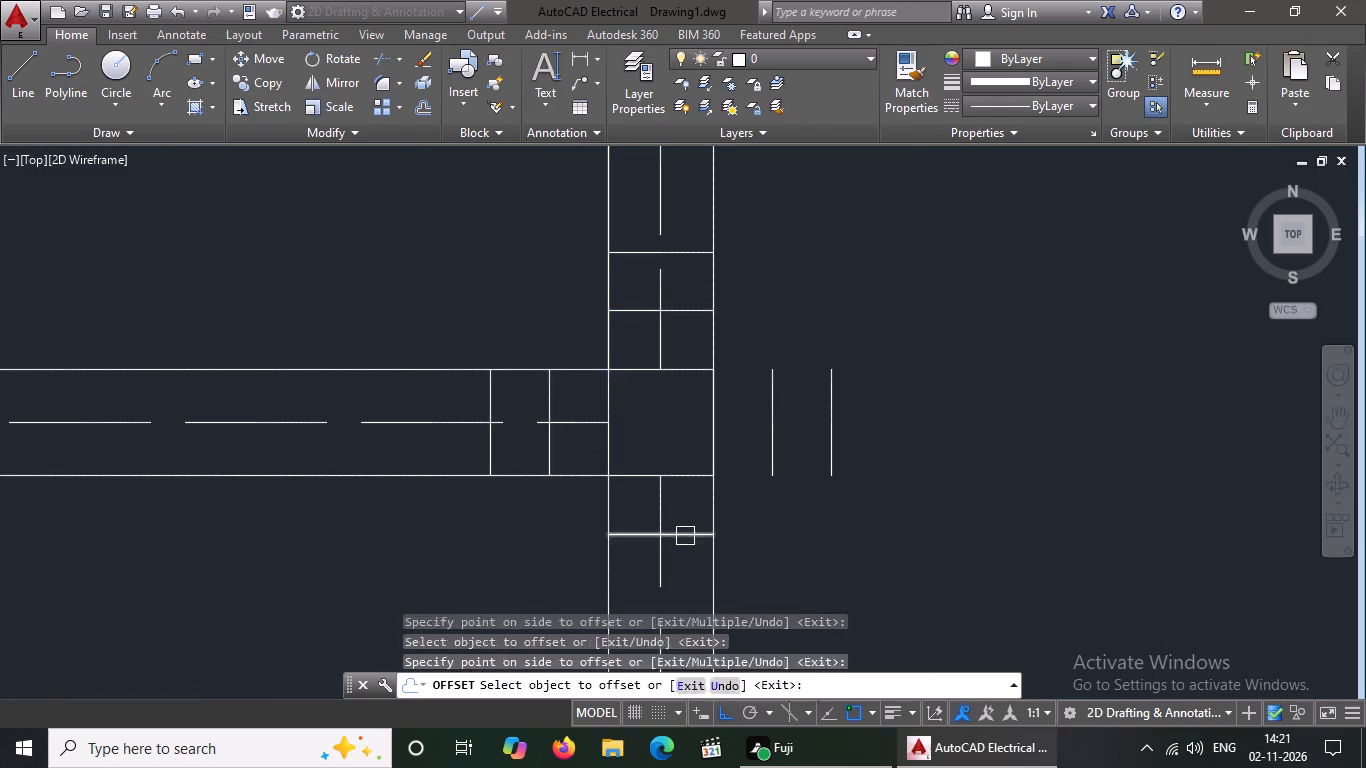
click(683, 540)
click(683, 584)
Offset the left and right edges of the column square at the left end of the kitchen–staircase wall outward twice each at 5" spacing.
scroll(743, 378, down, 3)
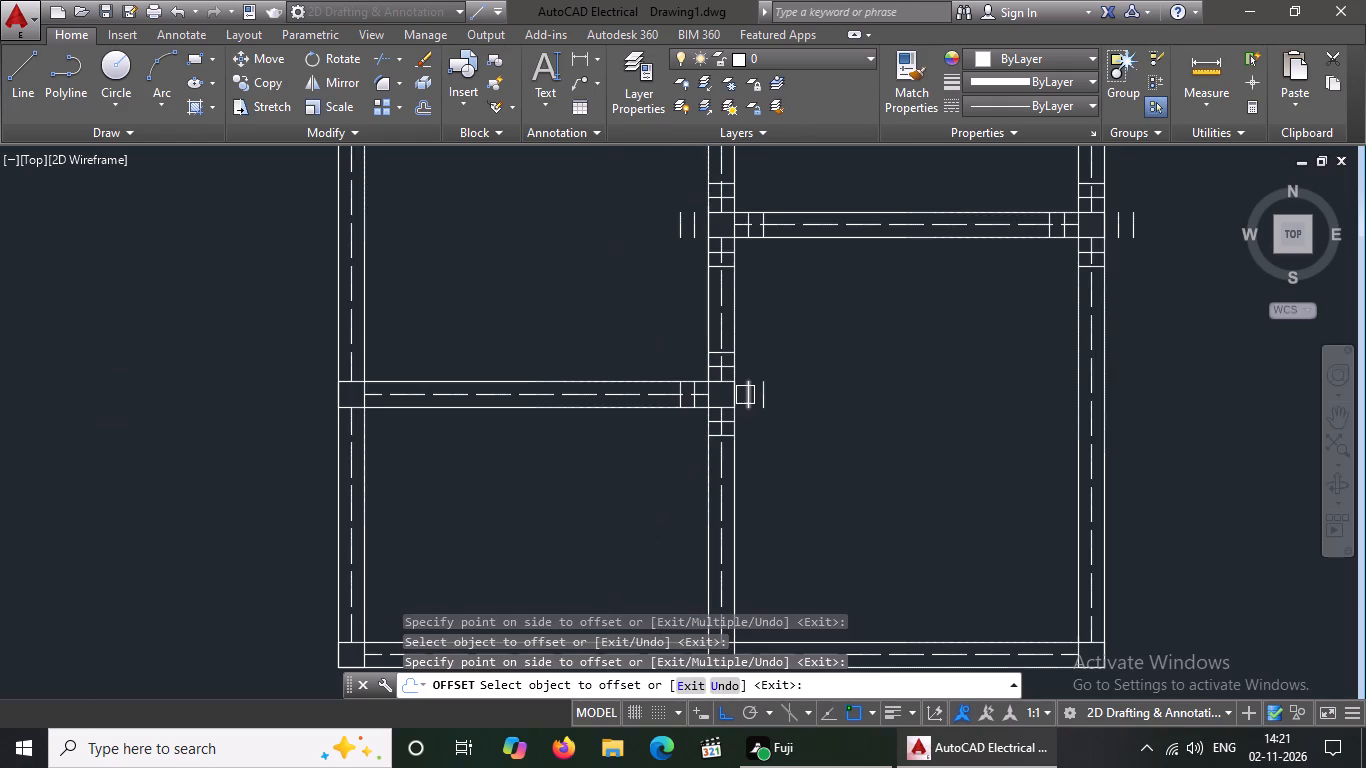
scroll(302, 408, up, 2)
click(394, 364)
drag(330, 400, 336, 389)
click(342, 378)
drag(288, 414, 309, 396)
click(356, 373)
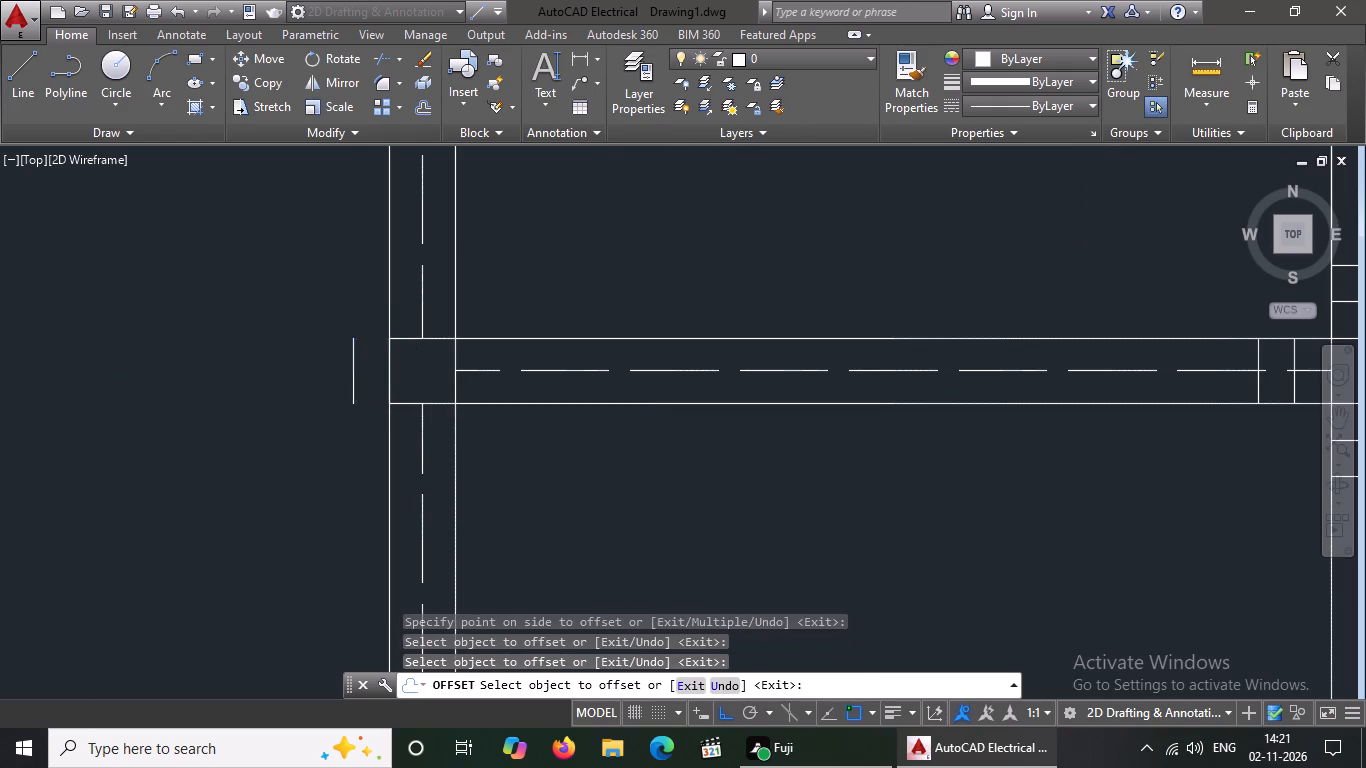
drag(313, 413, 321, 402)
click(462, 390)
click(488, 378)
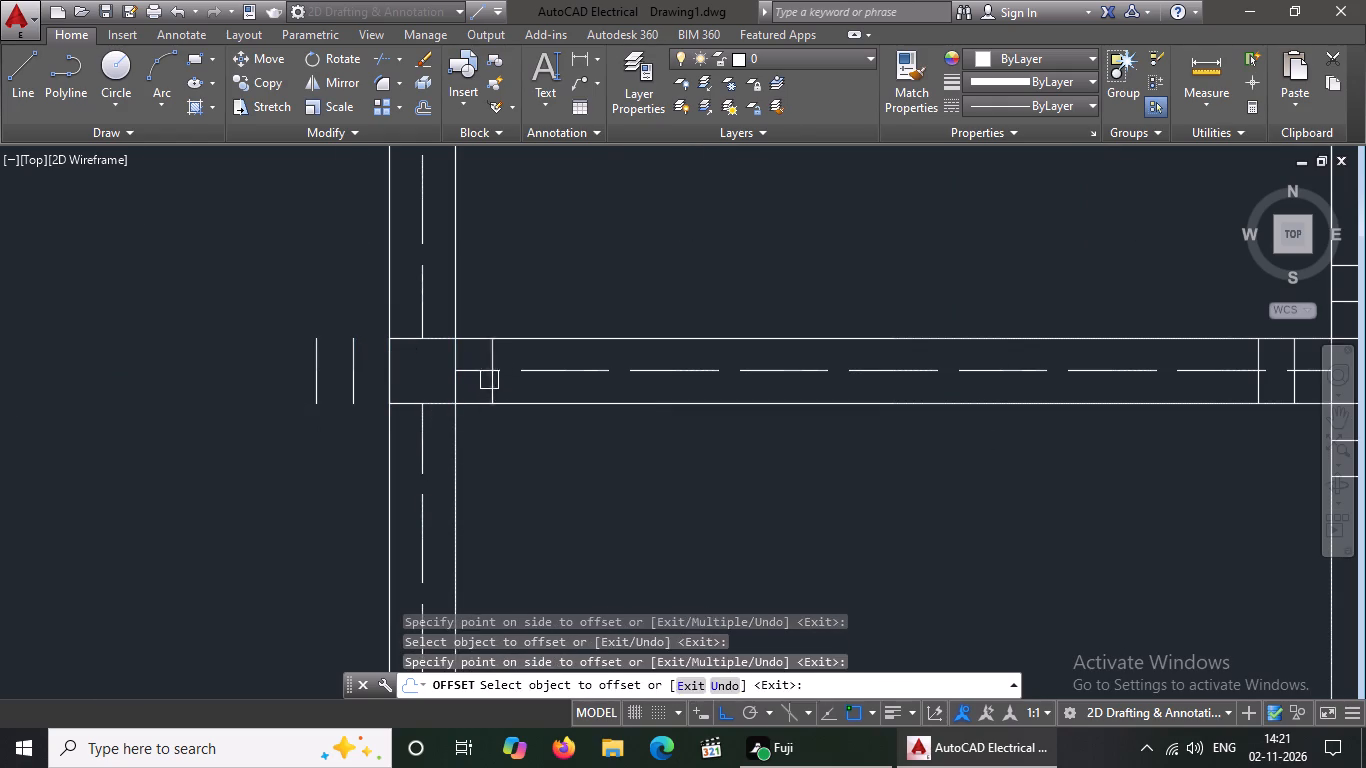
drag(491, 387, 501, 385)
click(530, 380)
Offset the top and bottom edges of the column square at the left end of the kitchen–staircase wall outward twice each at 5" spacing.
scroll(533, 379, down, 2)
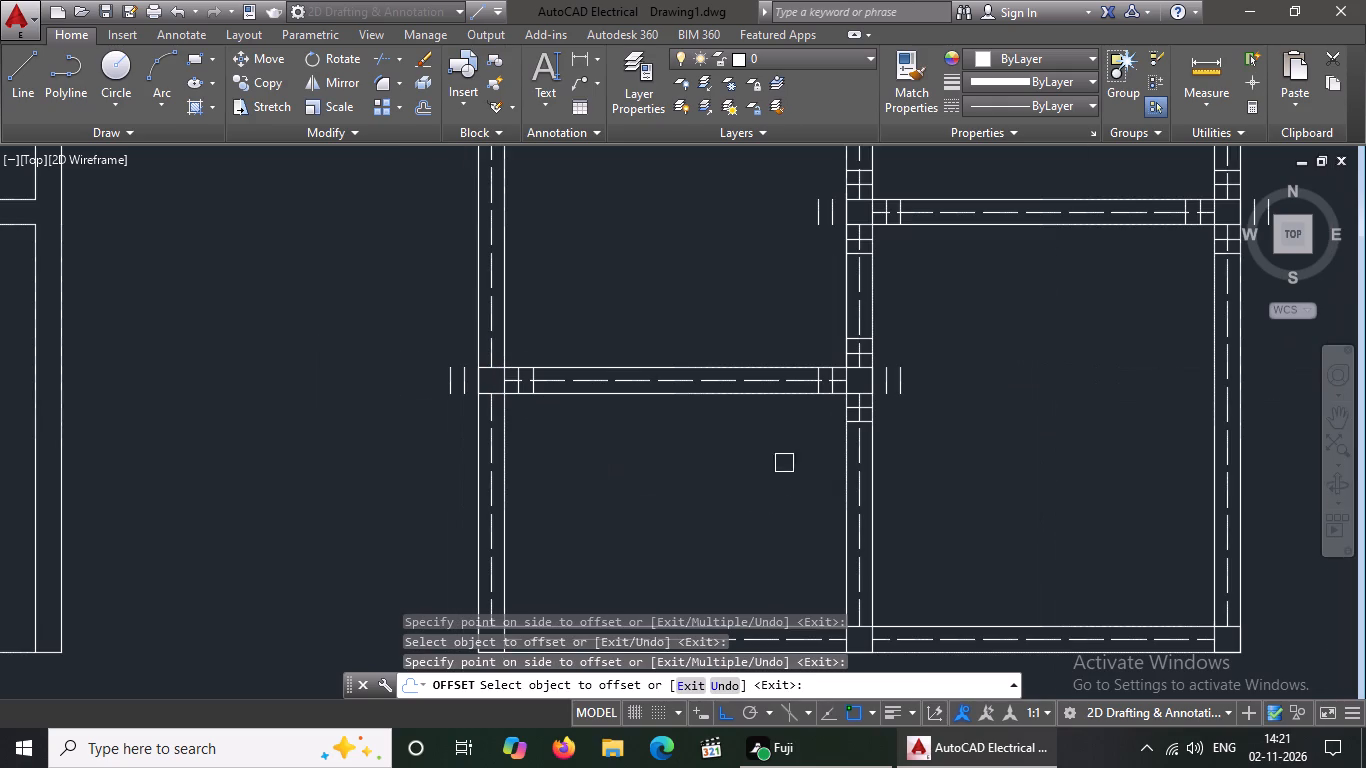
scroll(465, 350, up, 2)
click(506, 395)
click(501, 343)
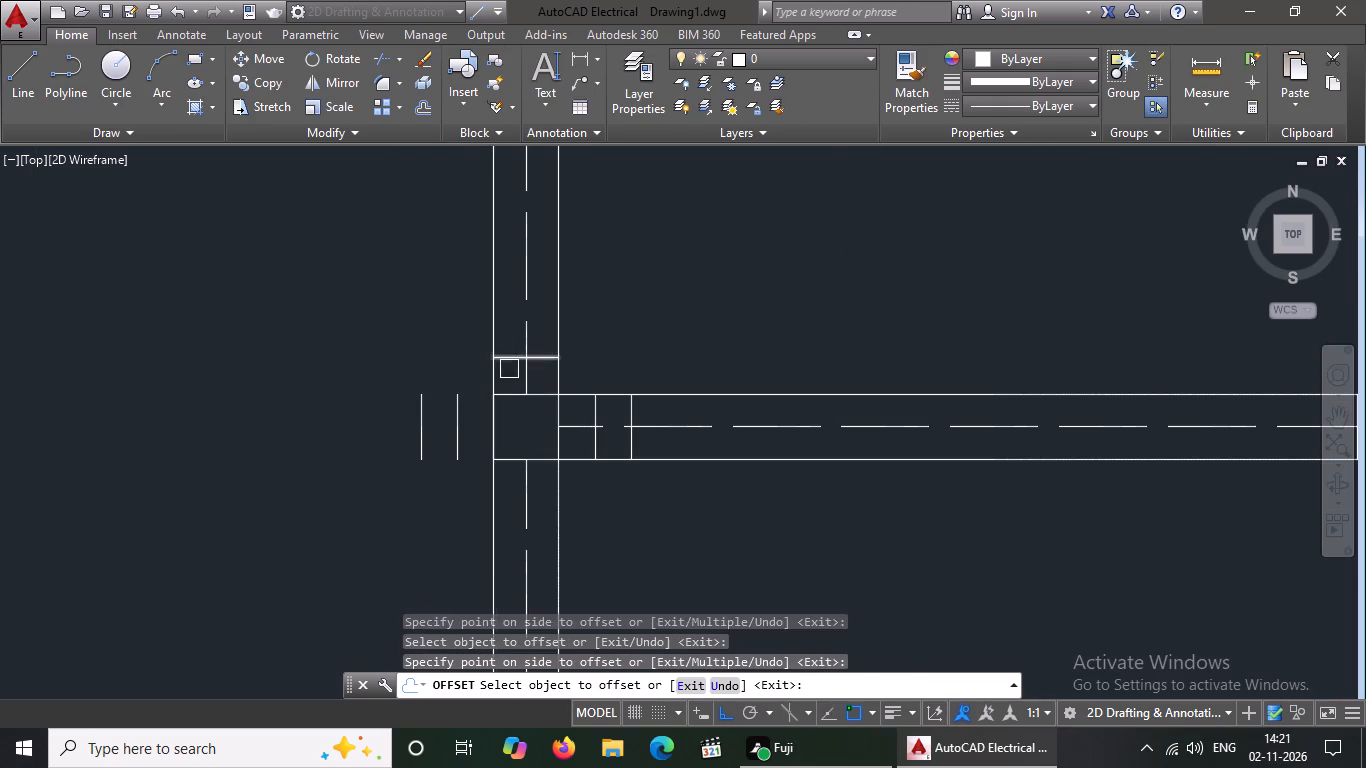
click(512, 354)
click(508, 316)
click(510, 462)
click(510, 513)
click(512, 494)
click(514, 557)
Offset the right and left edges of the column square at the plan's bottom-left corner outward twice each at 5" spacing.
scroll(538, 516, down, 3)
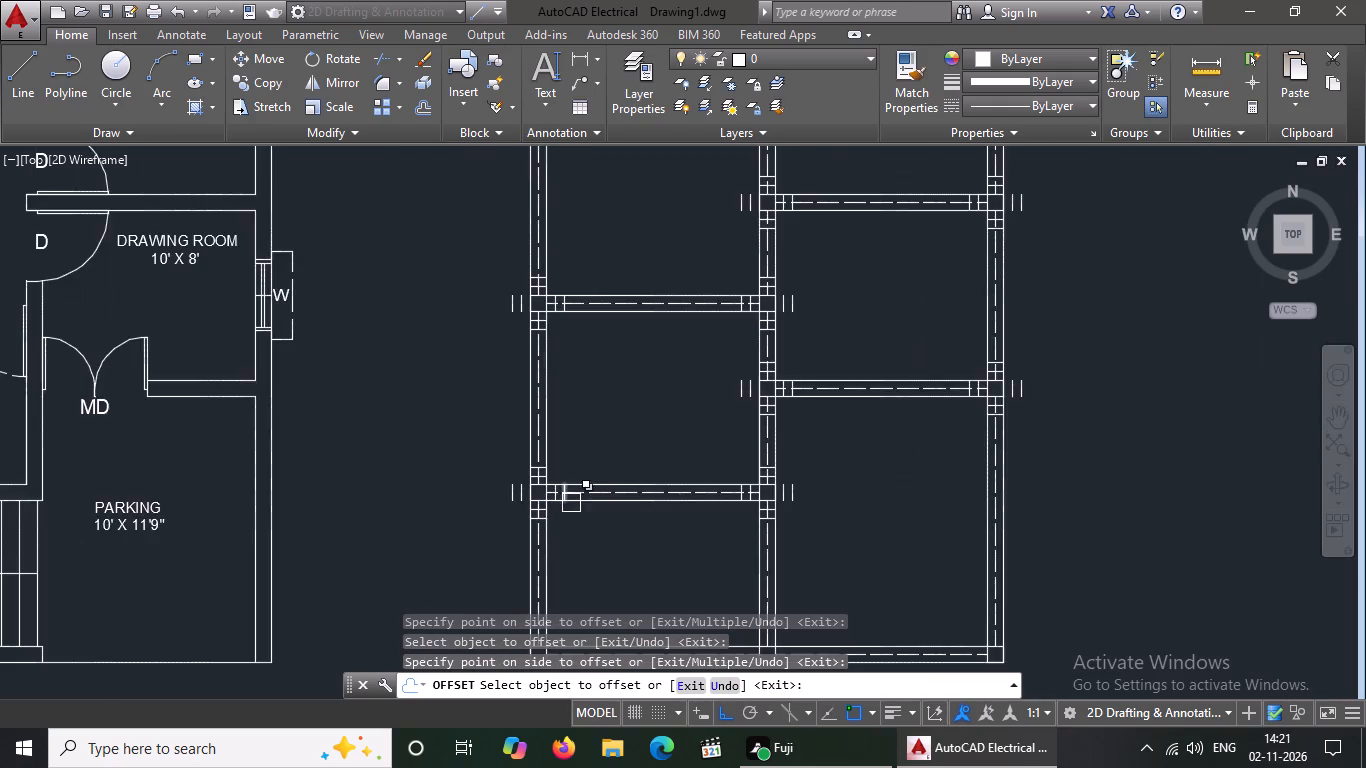
scroll(608, 490, down, 3)
scroll(613, 545, up, 6)
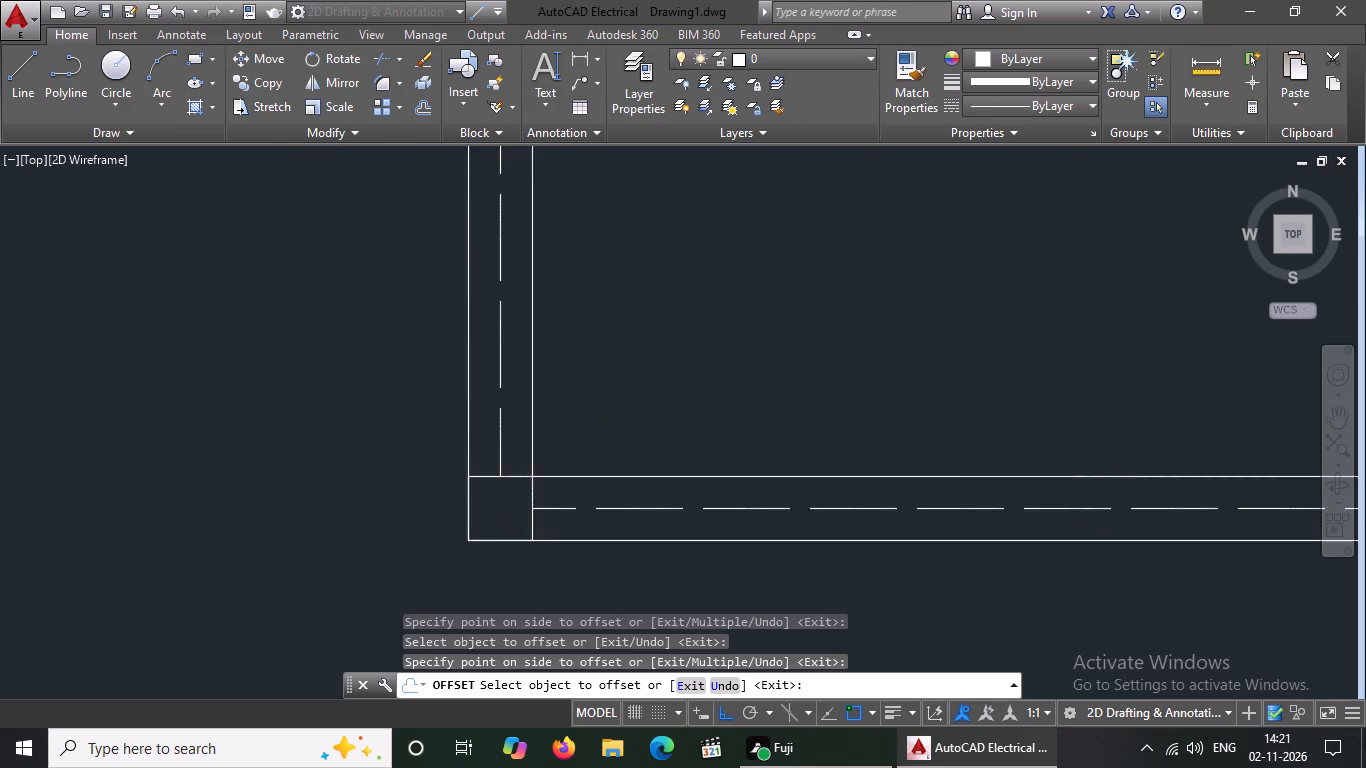
scroll(544, 505, up, 1)
click(525, 536)
click(604, 532)
drag(576, 542, 588, 539)
click(655, 539)
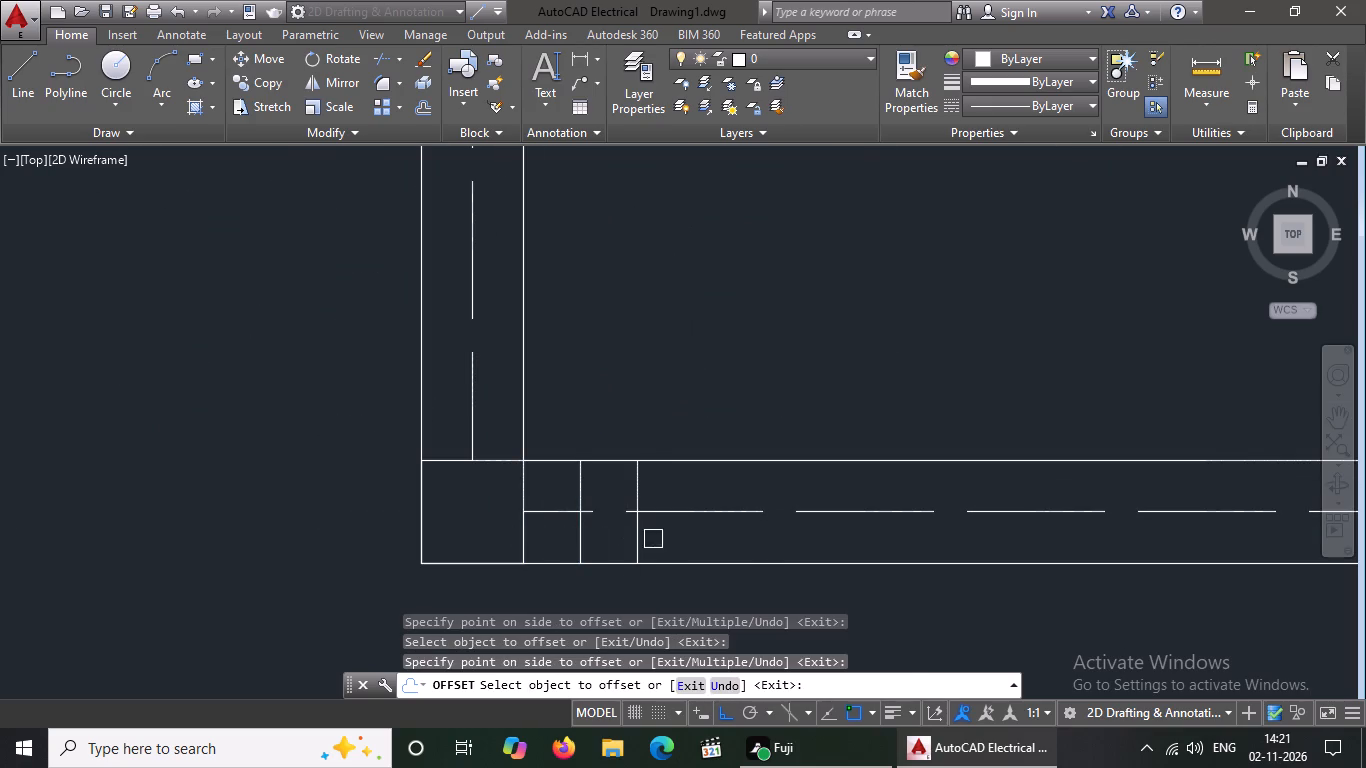
click(420, 526)
drag(334, 544, 366, 523)
click(365, 523)
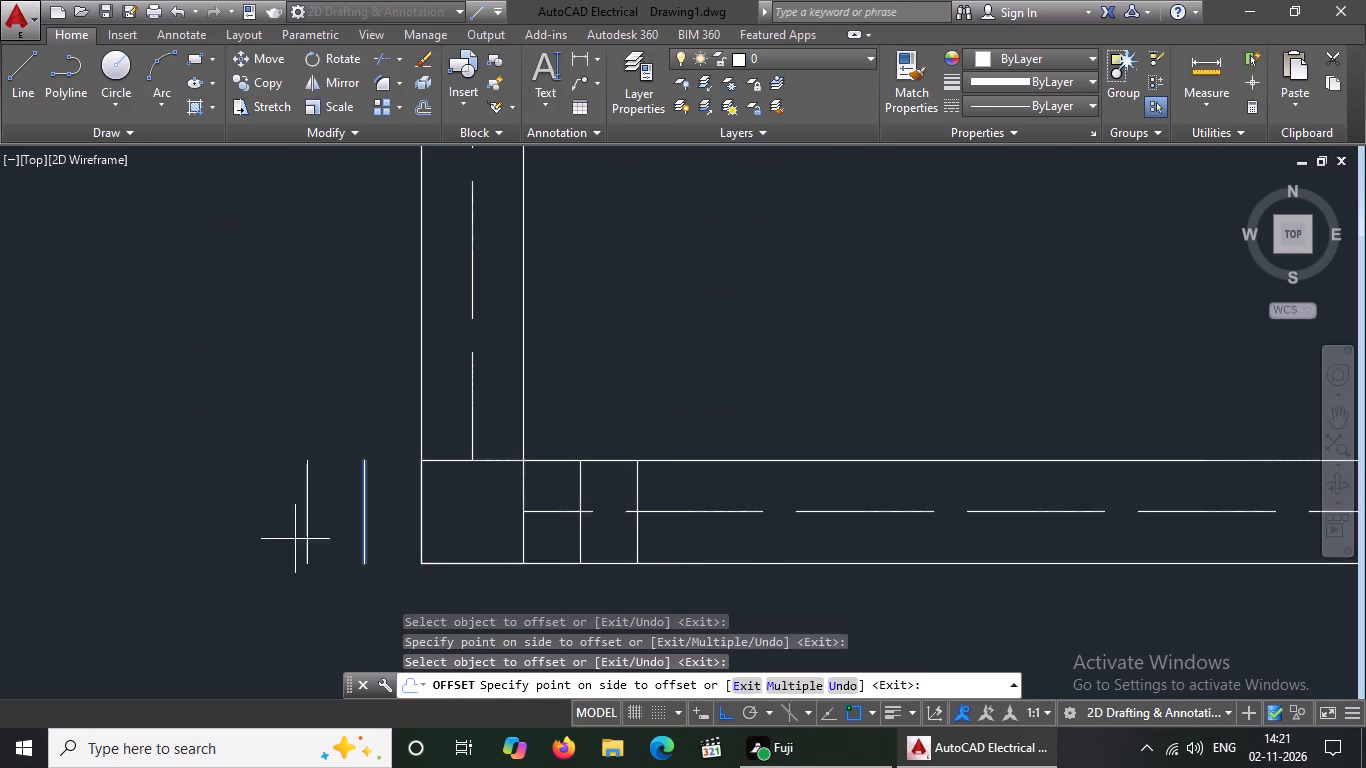
drag(292, 540, 298, 530)
Offset the top and bottom edges of the column square at the plan's bottom-left corner outward twice each at 5" spacing.
drag(503, 460, 509, 440)
click(510, 397)
click(488, 405)
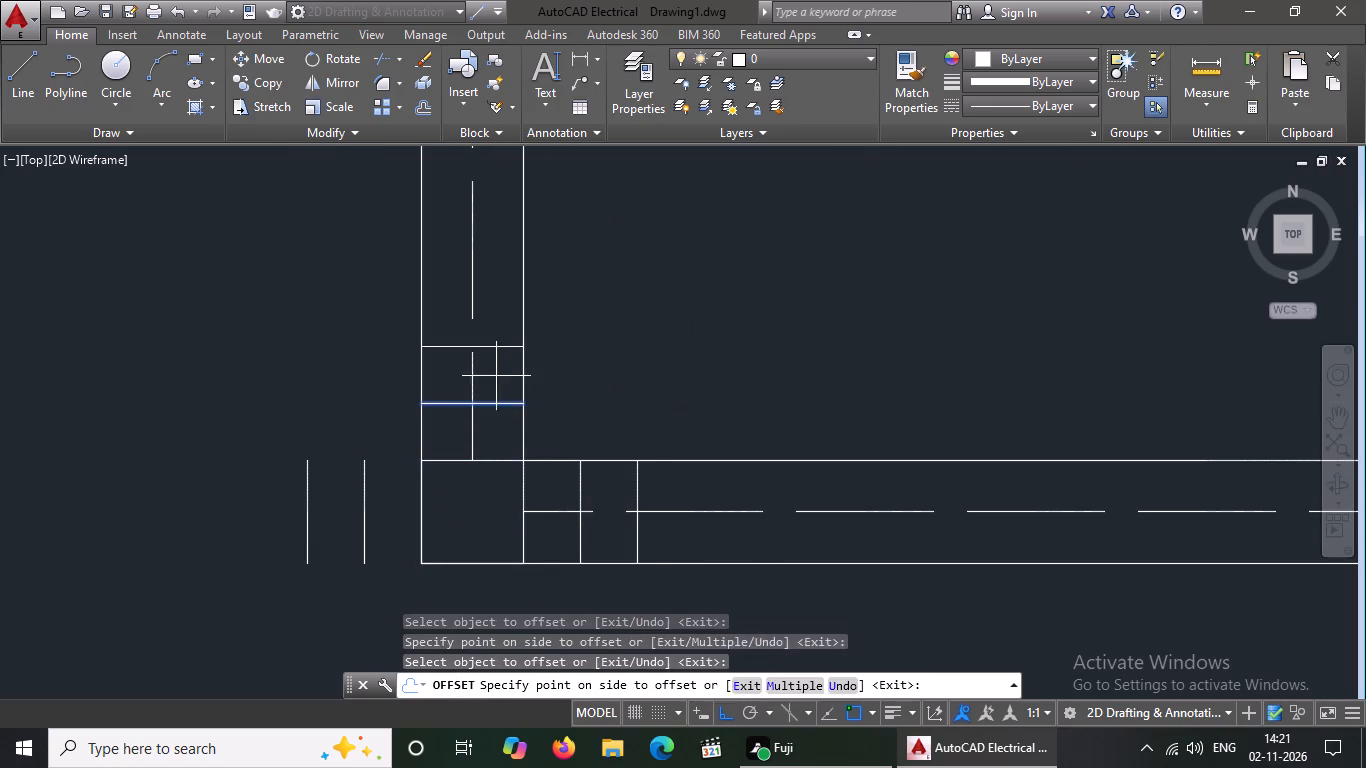
click(501, 353)
click(491, 560)
scroll(500, 526, down, 4)
click(491, 571)
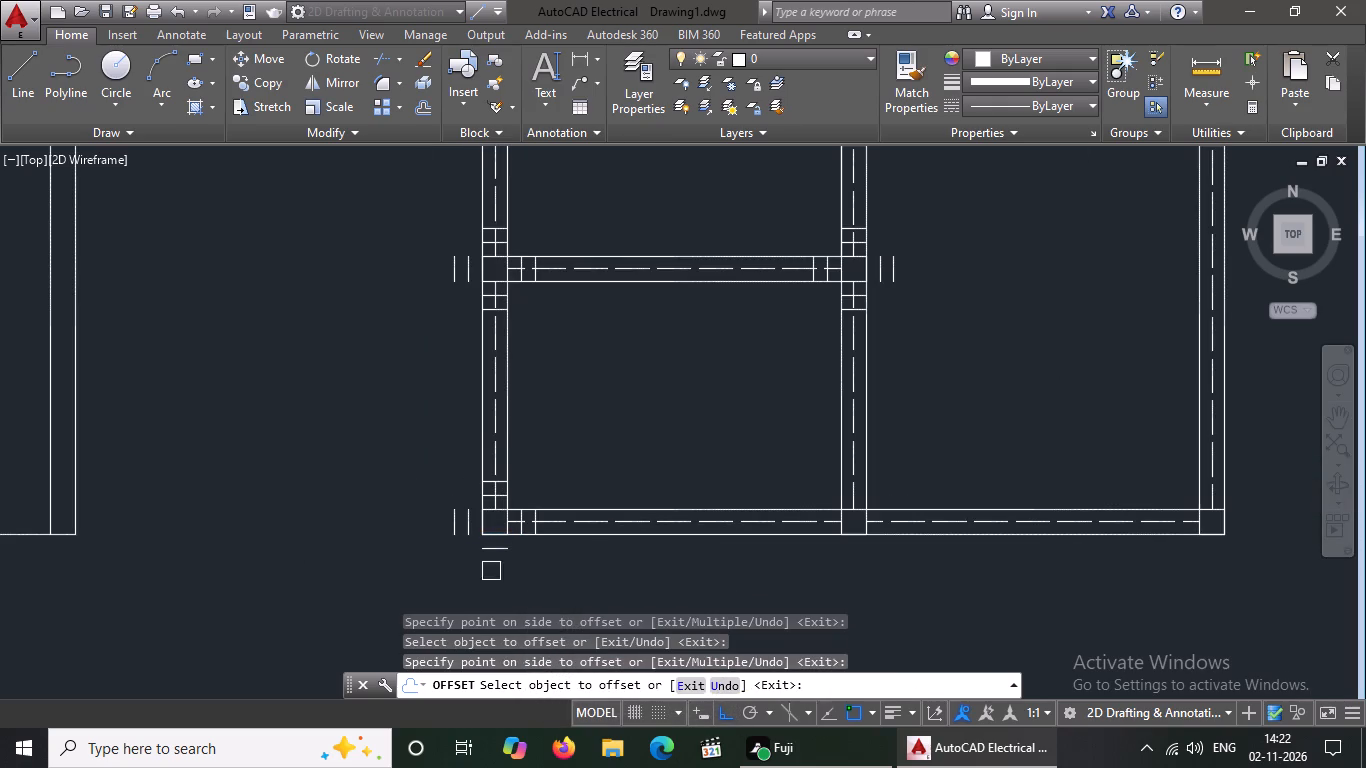
drag(495, 545, 489, 556)
click(483, 585)
Offset the bottom edge of the middle column square on the plan's bottom wall downward twice at 5" spacing.
scroll(524, 529, down, 1)
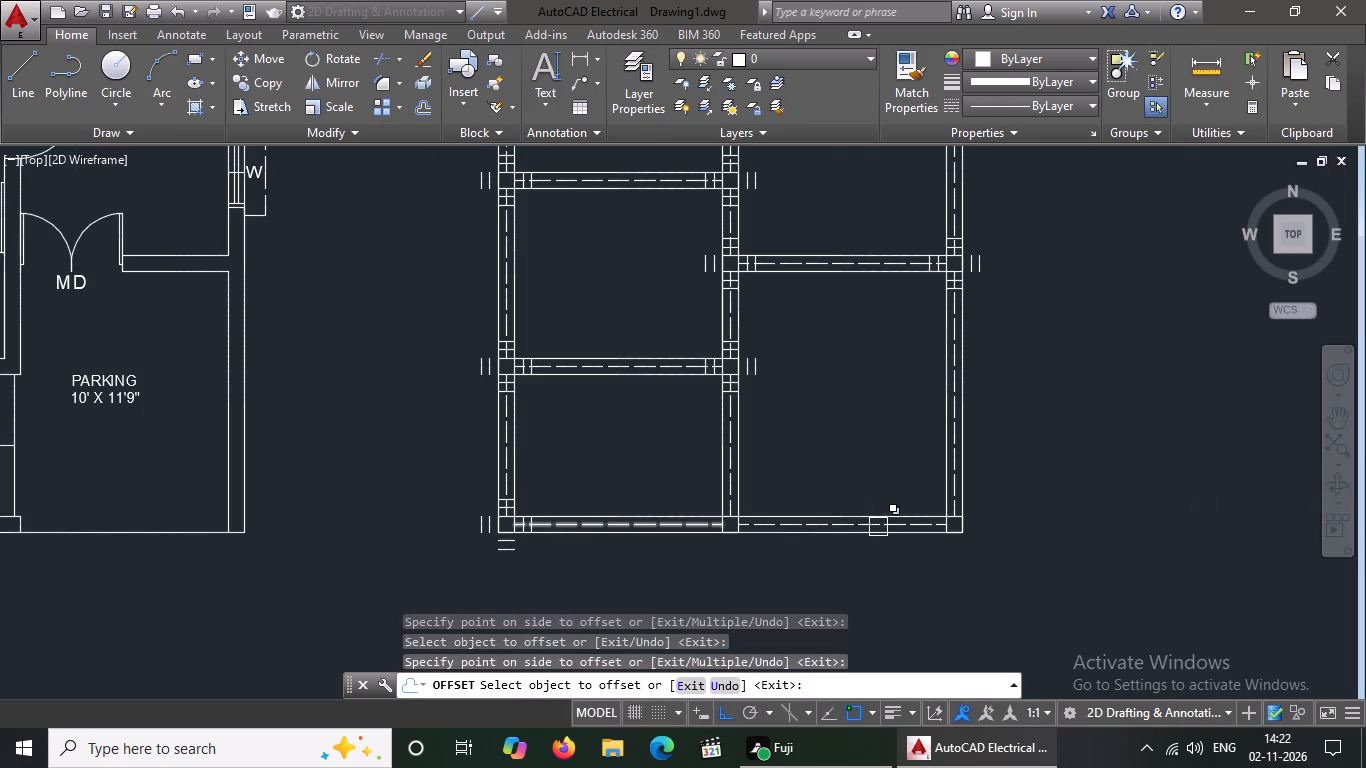
scroll(757, 527, up, 3)
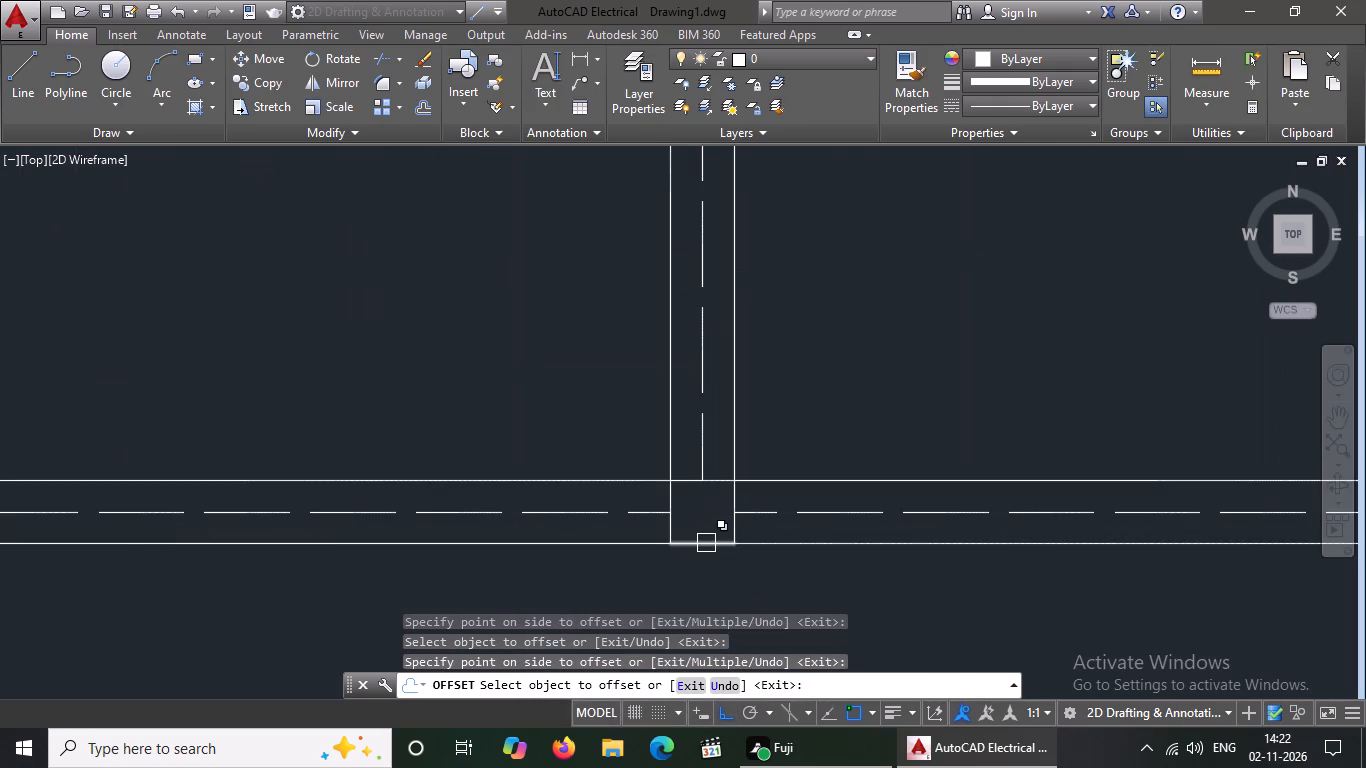
click(706, 543)
click(717, 599)
click(717, 581)
click(718, 607)
Offset the right and left edges of the middle column square on the bottom wall outward twice each at 5" spacing.
scroll(744, 526, up, 2)
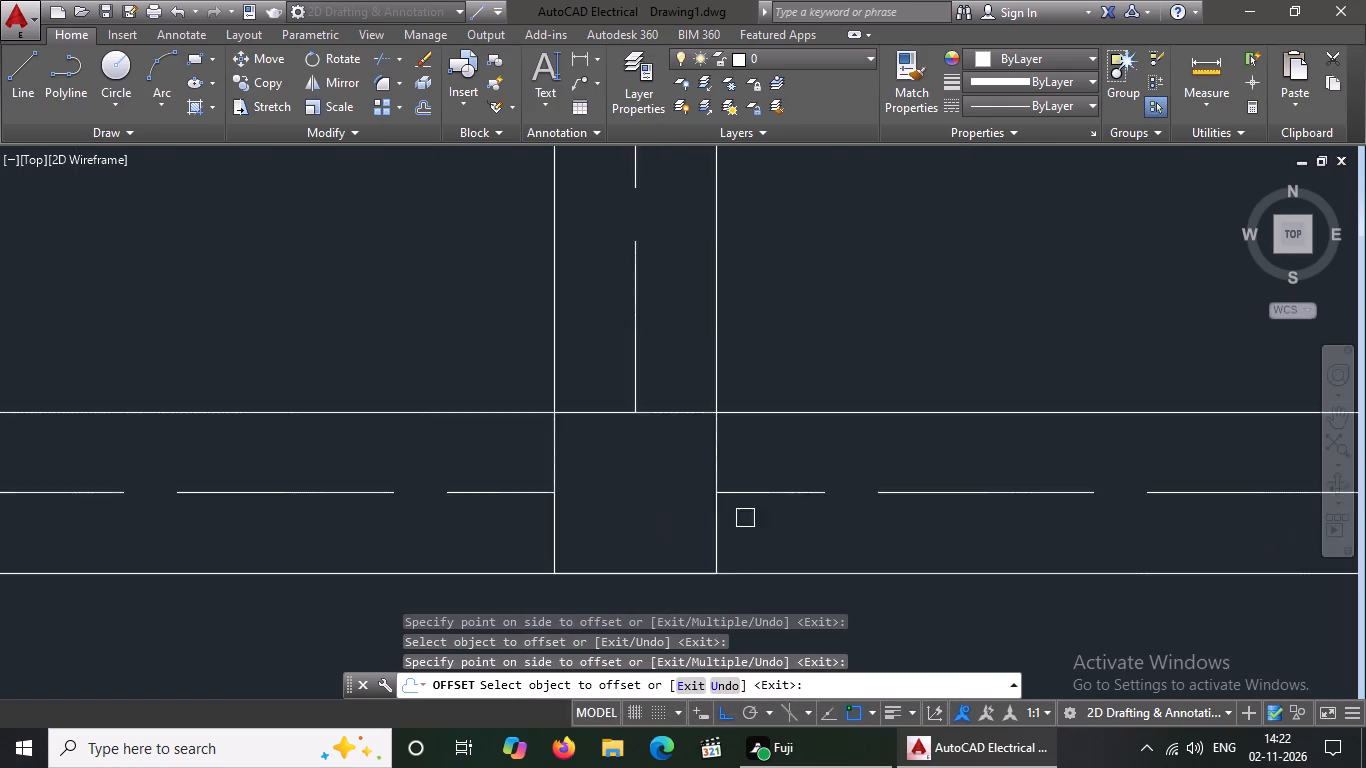
scroll(745, 491, down, 3)
scroll(740, 504, up, 2)
click(728, 497)
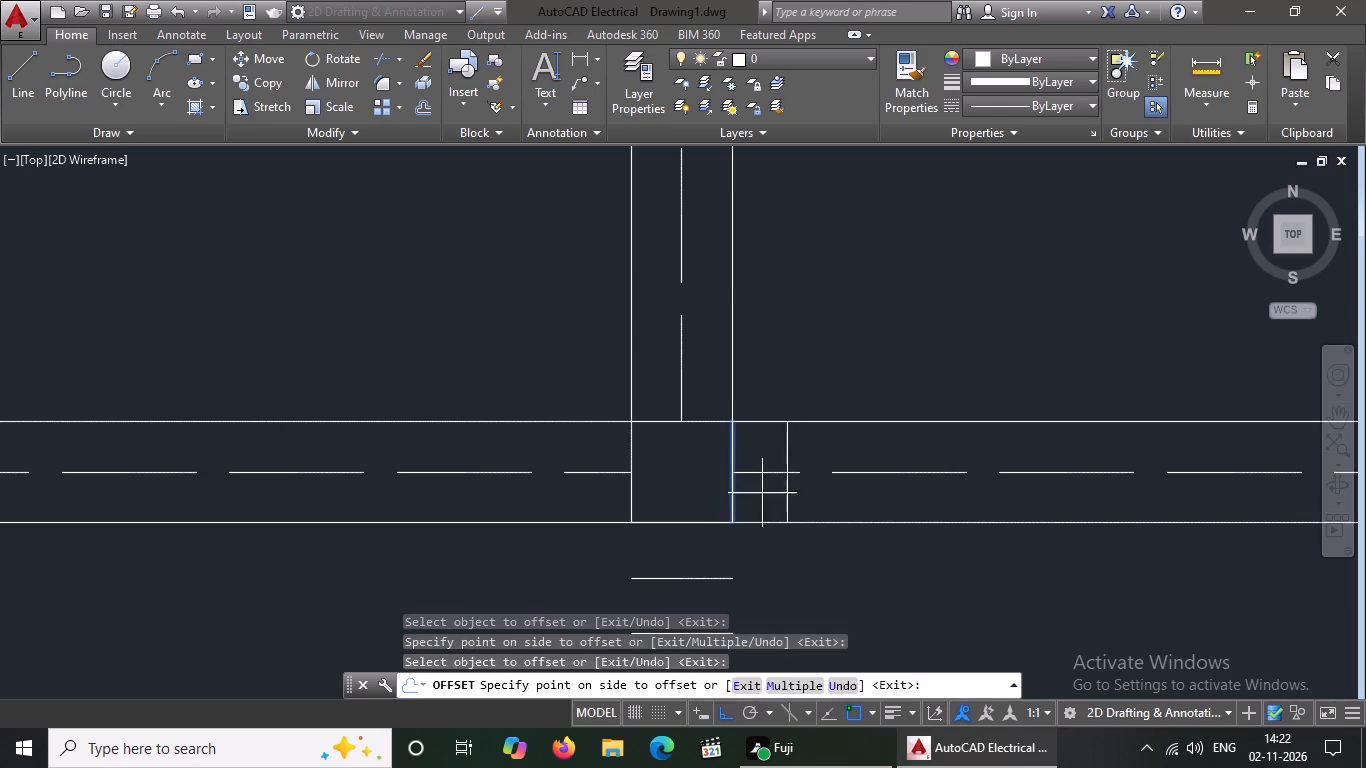
click(808, 491)
drag(782, 498, 818, 492)
click(907, 491)
drag(633, 497, 618, 504)
click(580, 507)
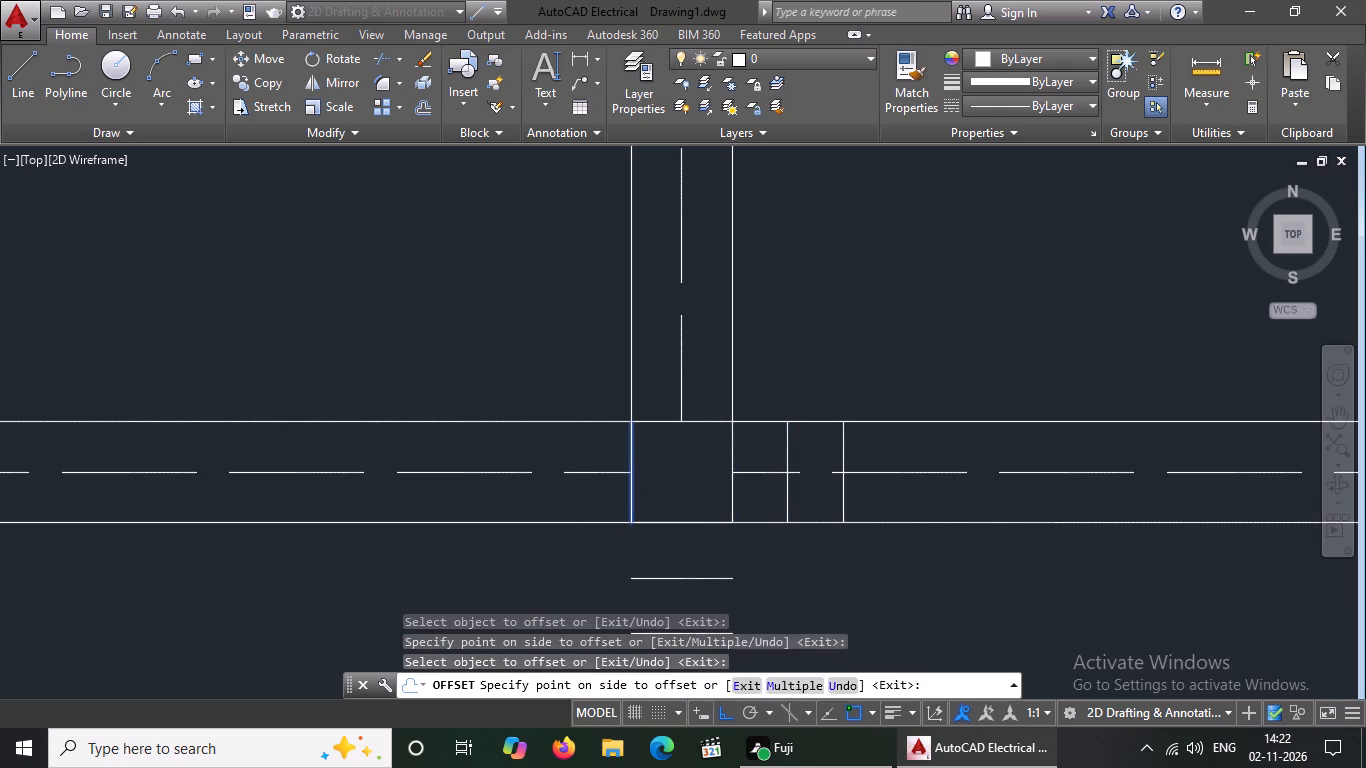
click(572, 500)
drag(517, 507, 529, 496)
Offset the top edge of the middle column square on the bottom wall upward twice at 5" spacing.
drag(697, 417, 701, 407)
click(705, 379)
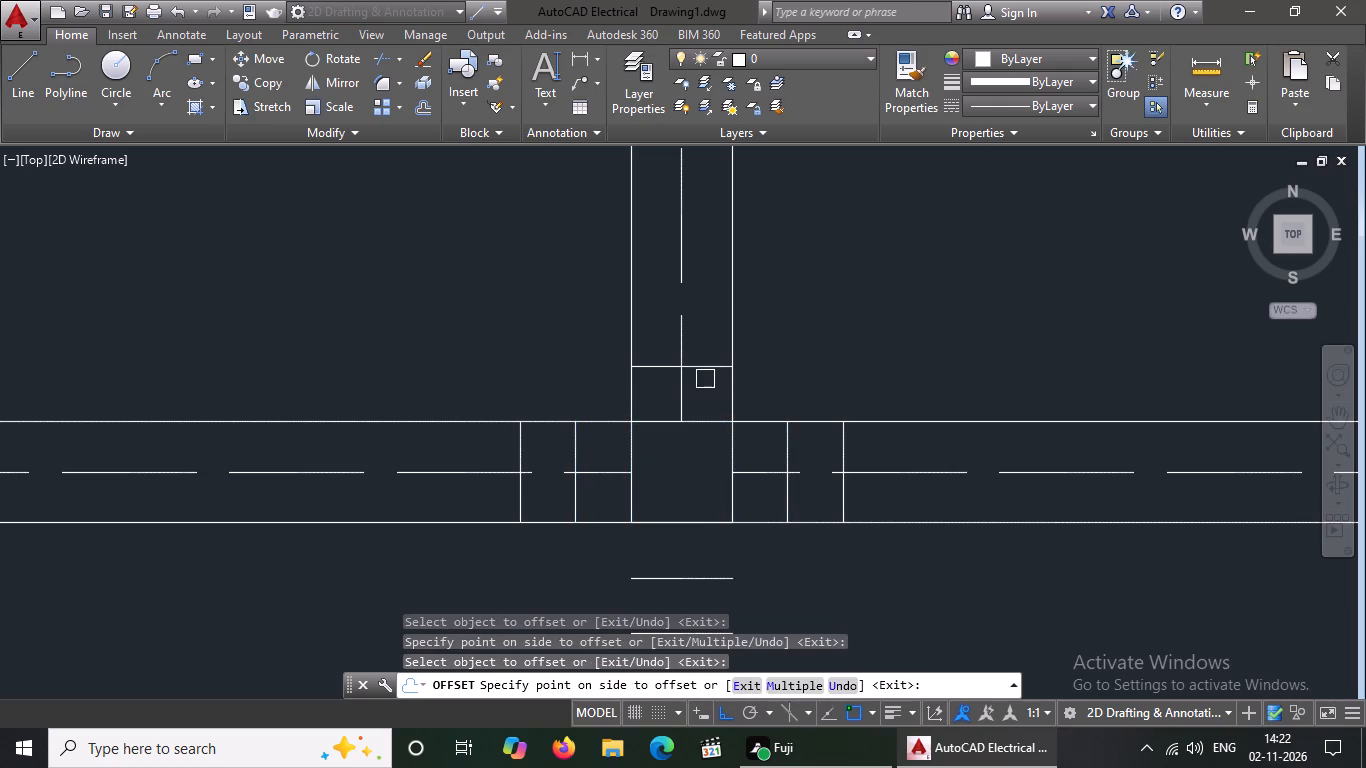
click(704, 369)
click(704, 346)
Offset the left and top edges of the column square at the plan's bottom-right corner outward twice each at 5" spacing.
scroll(704, 346, down, 4)
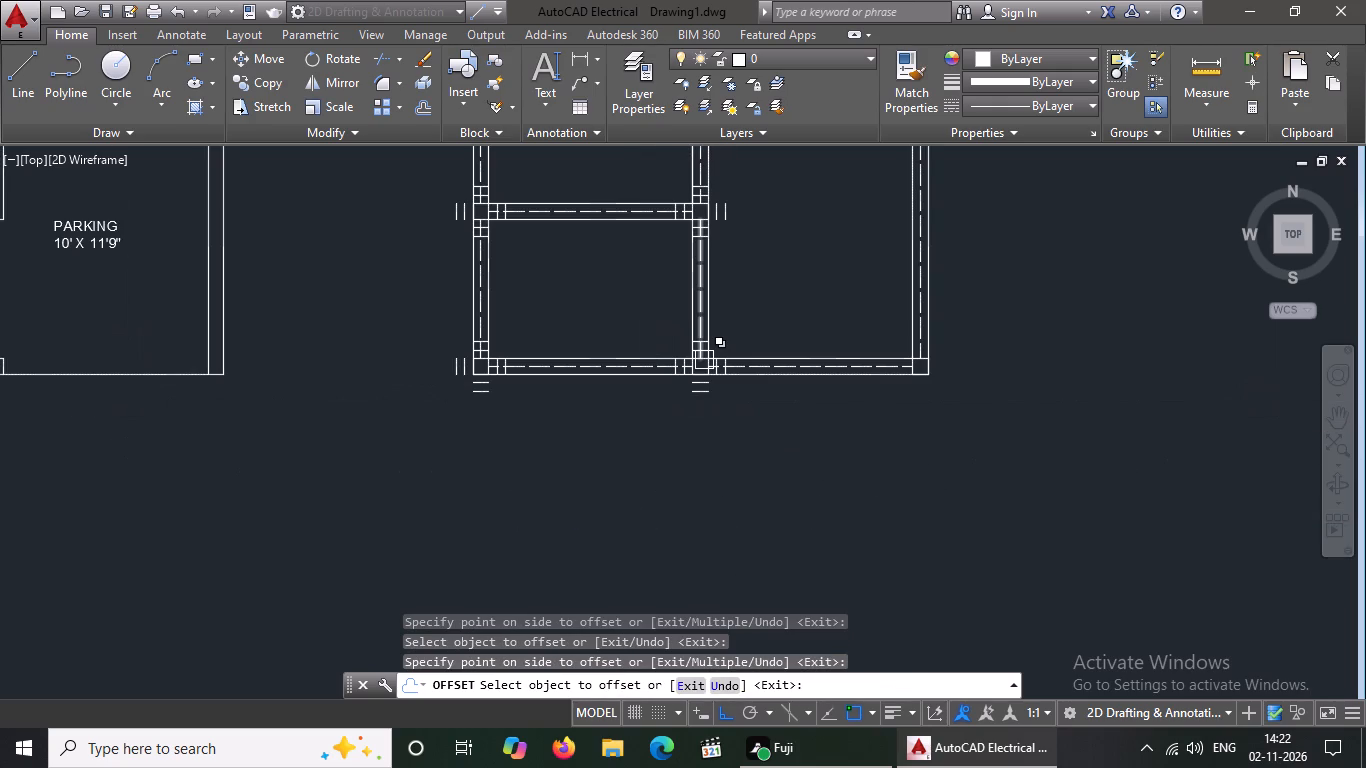
scroll(704, 360, down, 1)
scroll(825, 348, up, 5)
click(810, 462)
click(793, 460)
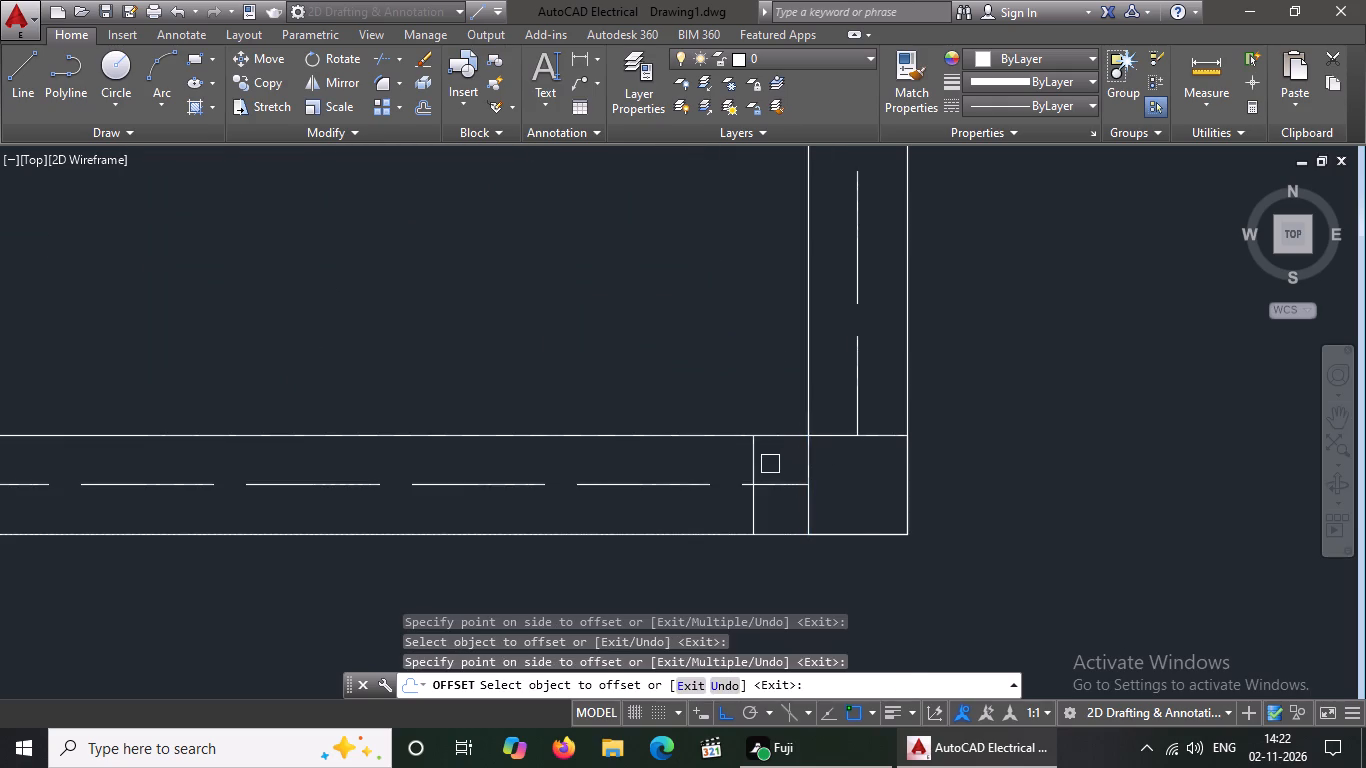
click(748, 464)
drag(667, 479, 689, 472)
click(880, 436)
click(878, 400)
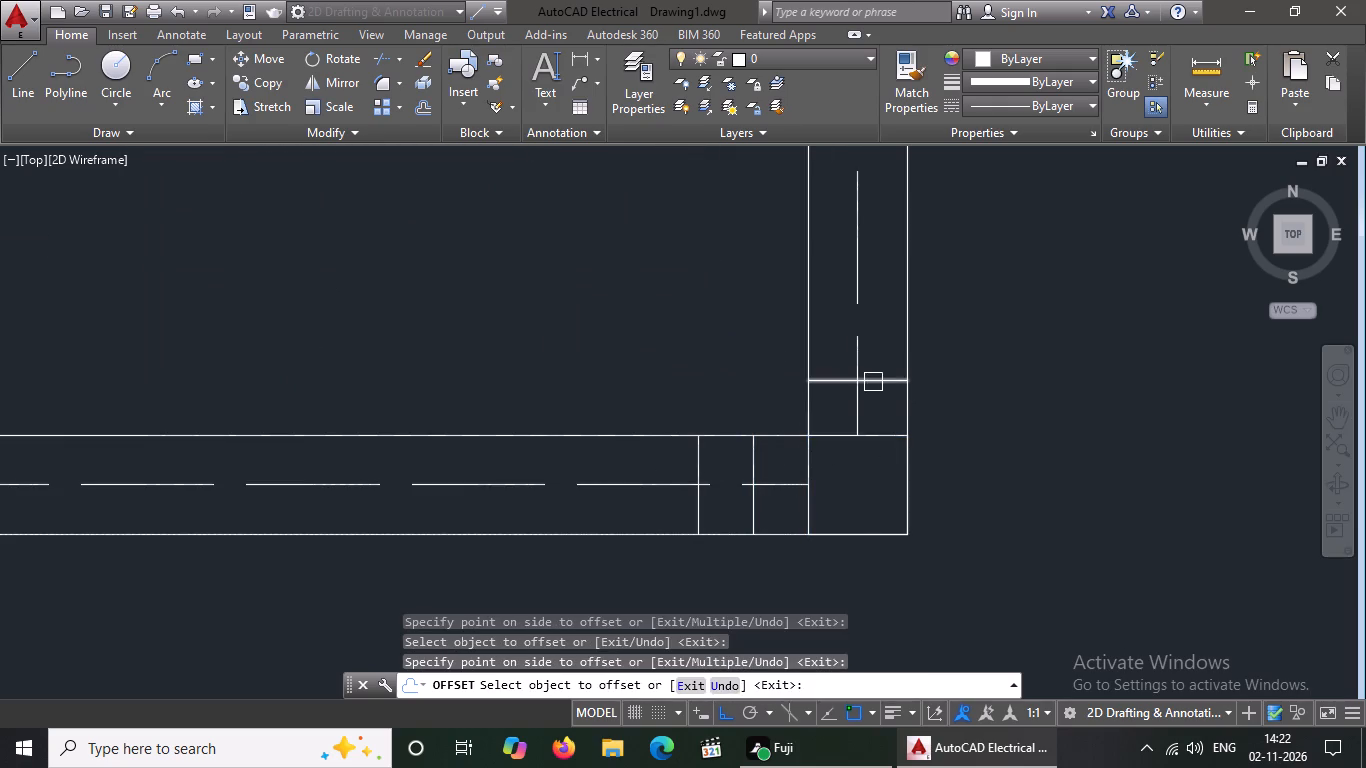
click(873, 380)
click(869, 344)
Offset the right and bottom edges of the column square at the plan's bottom-right corner outward twice each at 5" spacing.
click(907, 493)
click(993, 471)
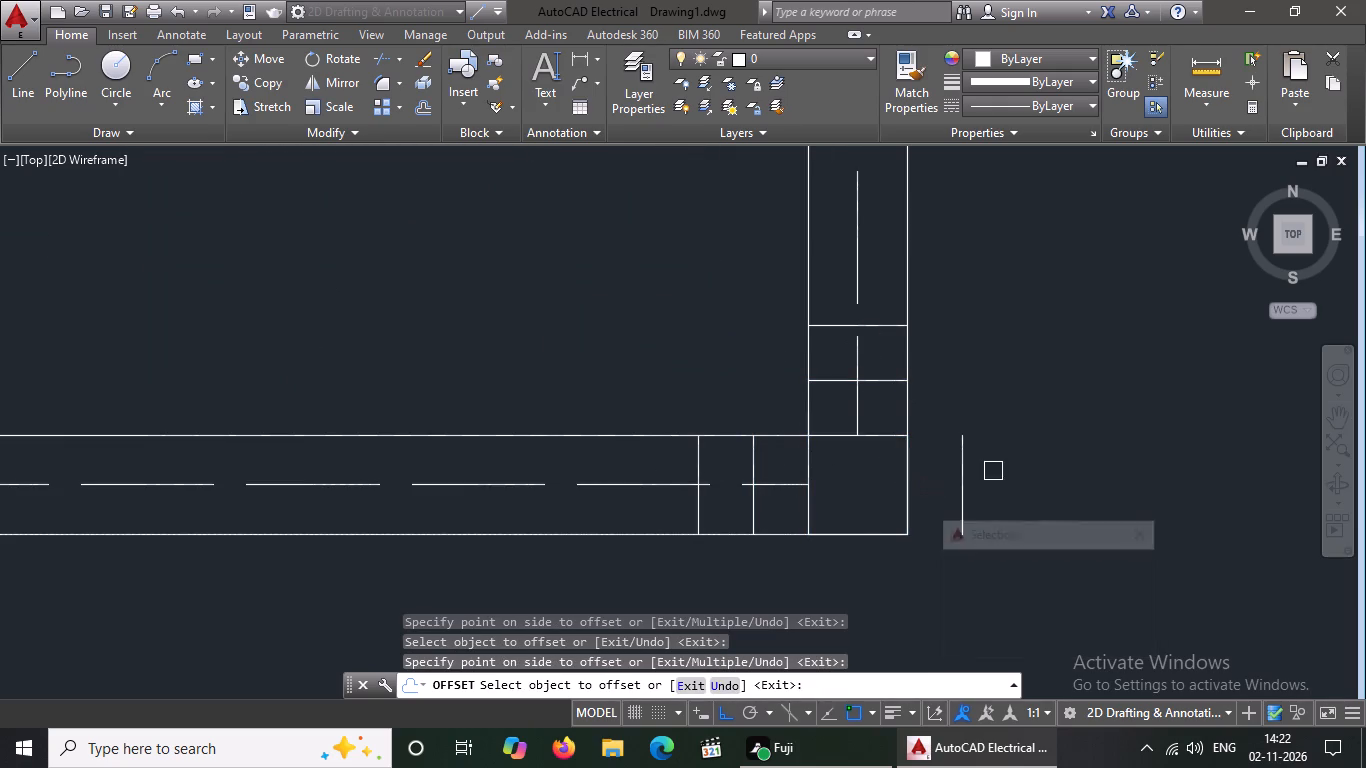
click(968, 479)
drag(1114, 445, 1081, 456)
drag(858, 533, 861, 542)
click(867, 576)
click(854, 591)
click(856, 613)
scroll(826, 432, down, 4)
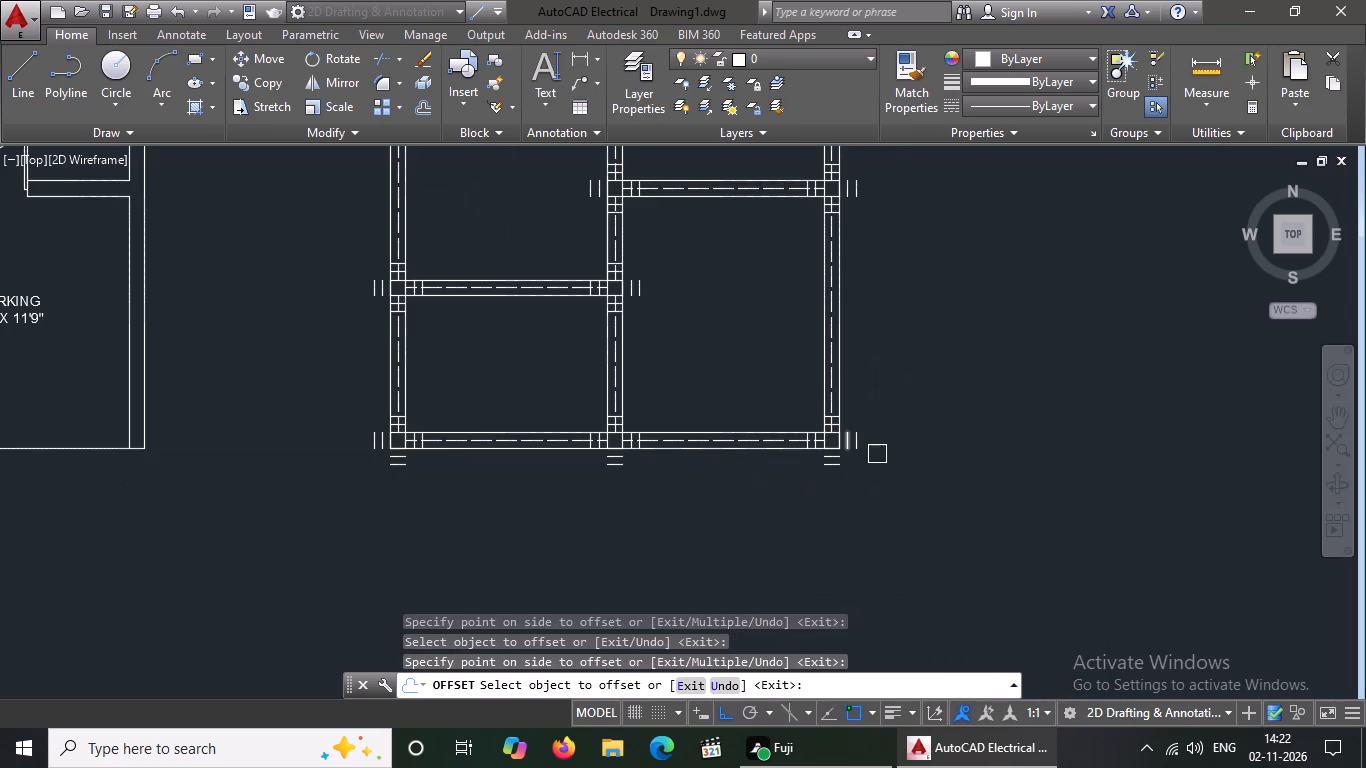
key(Escape)
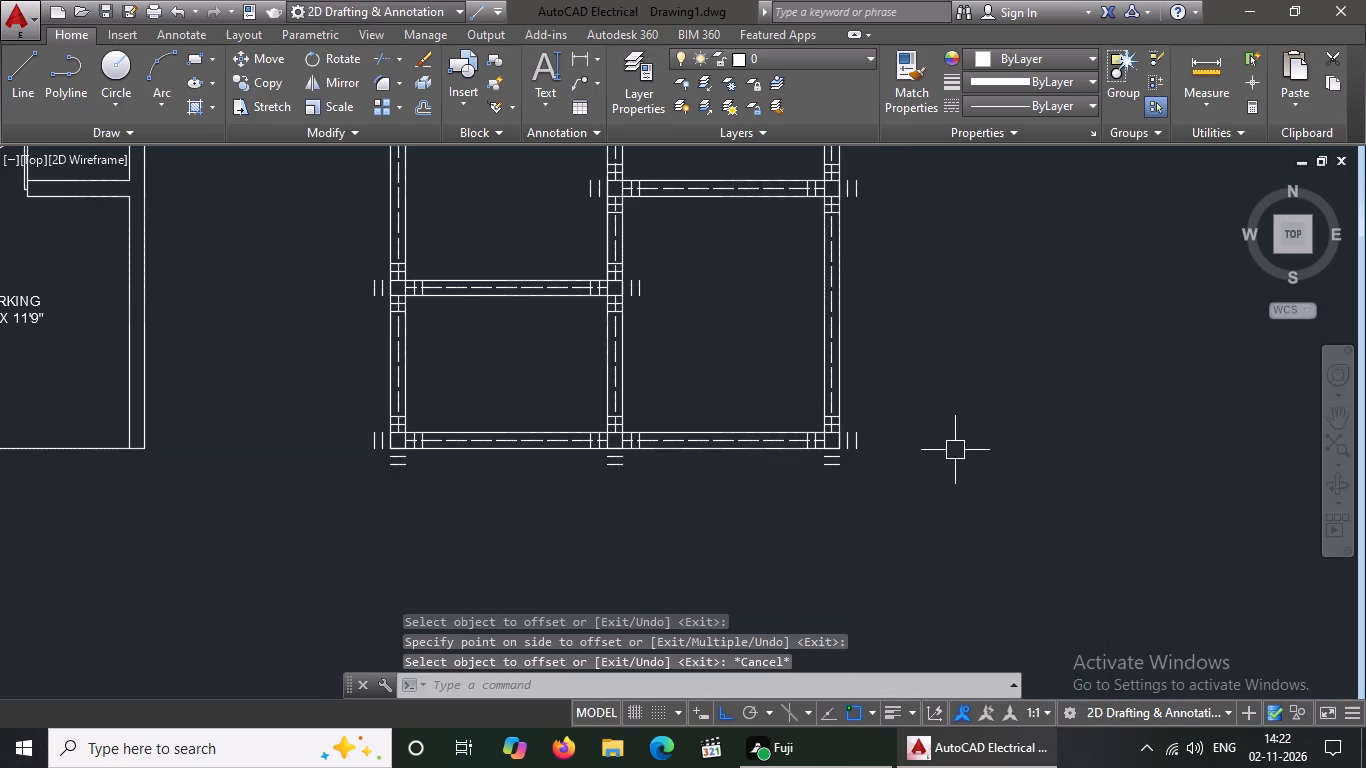
Using Fillet in multiple mode with radius 0, join the lower-left corners of both offset outlines around the plan's bottom-left column square.
key(f)
key(Return)
key(m)
key(Return)
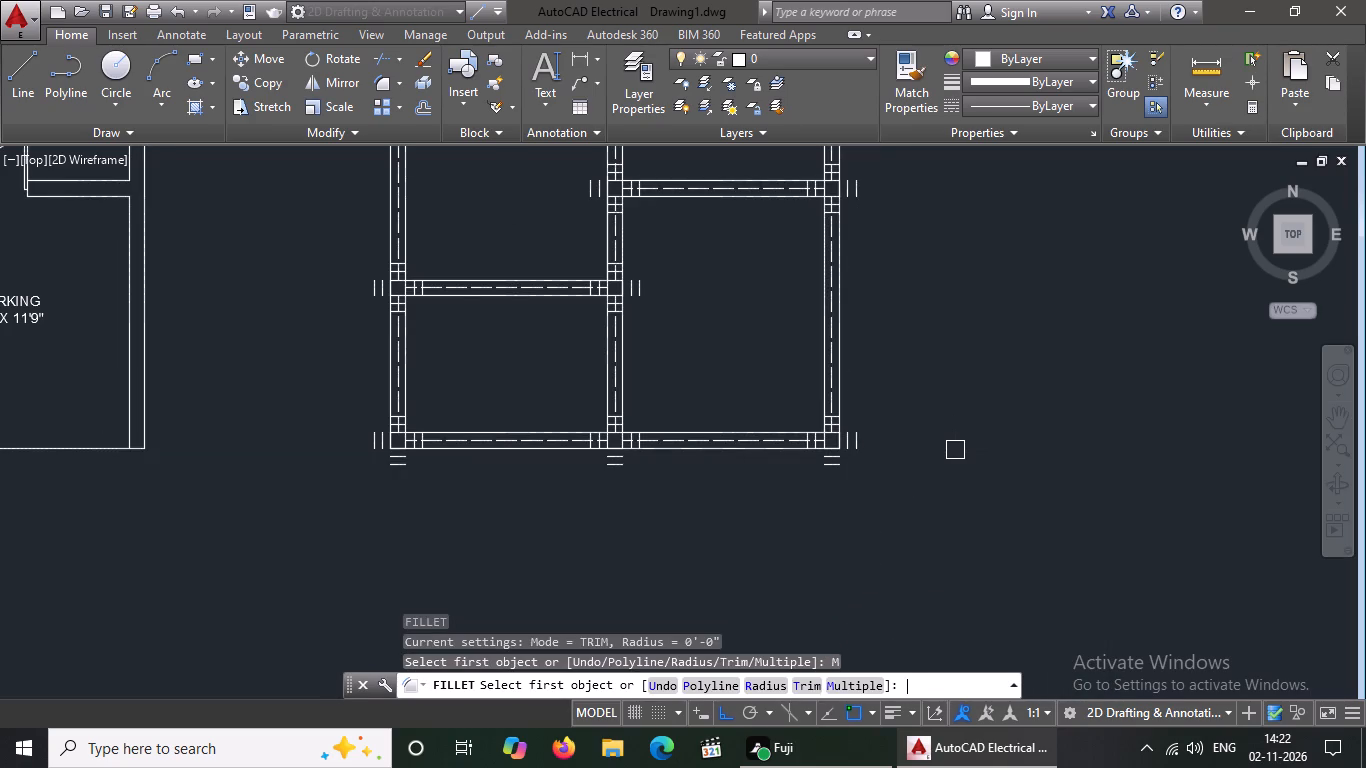
key(r)
key(Return)
key(0)
key(Return)
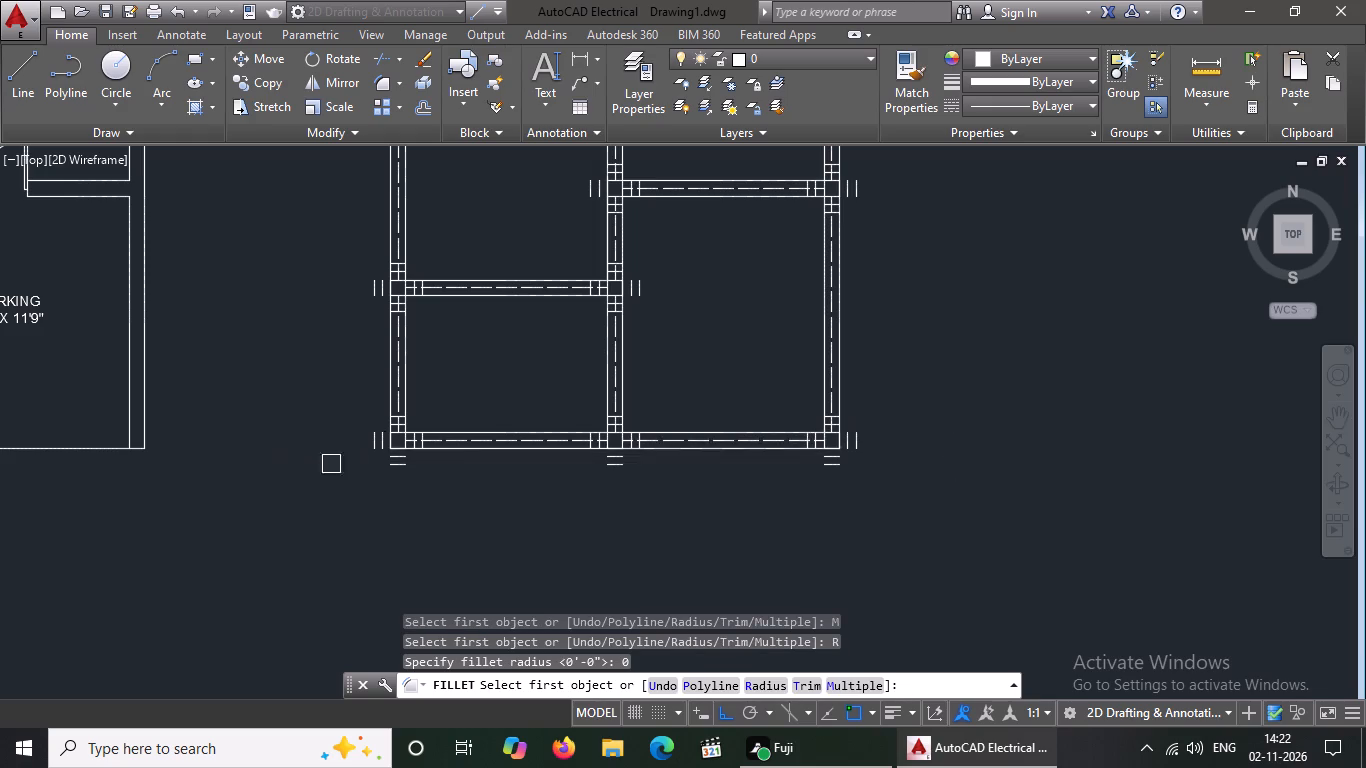
scroll(352, 464, up, 3)
click(467, 382)
click(528, 442)
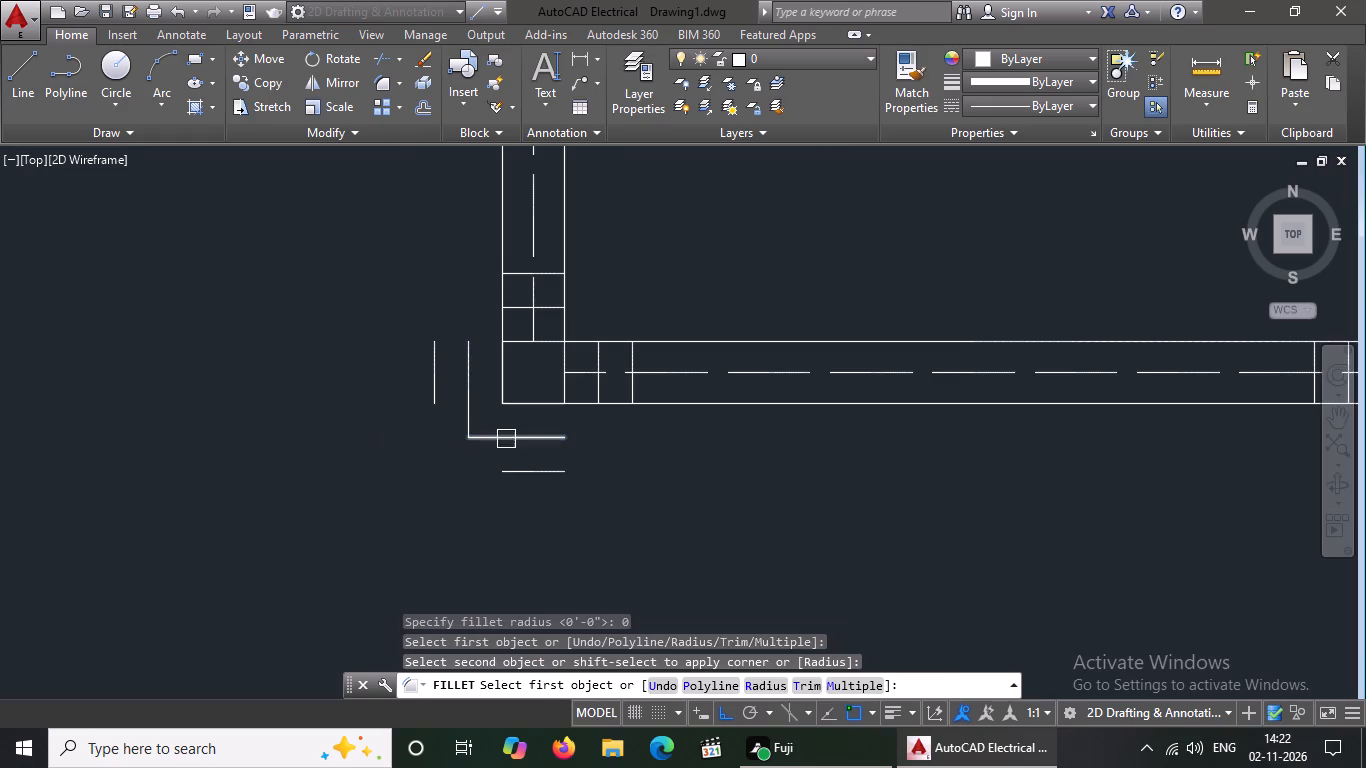
click(428, 391)
click(525, 473)
Fillet the lower-right corners of both offset outlines around the bottom-left column square at radius 0.
click(540, 439)
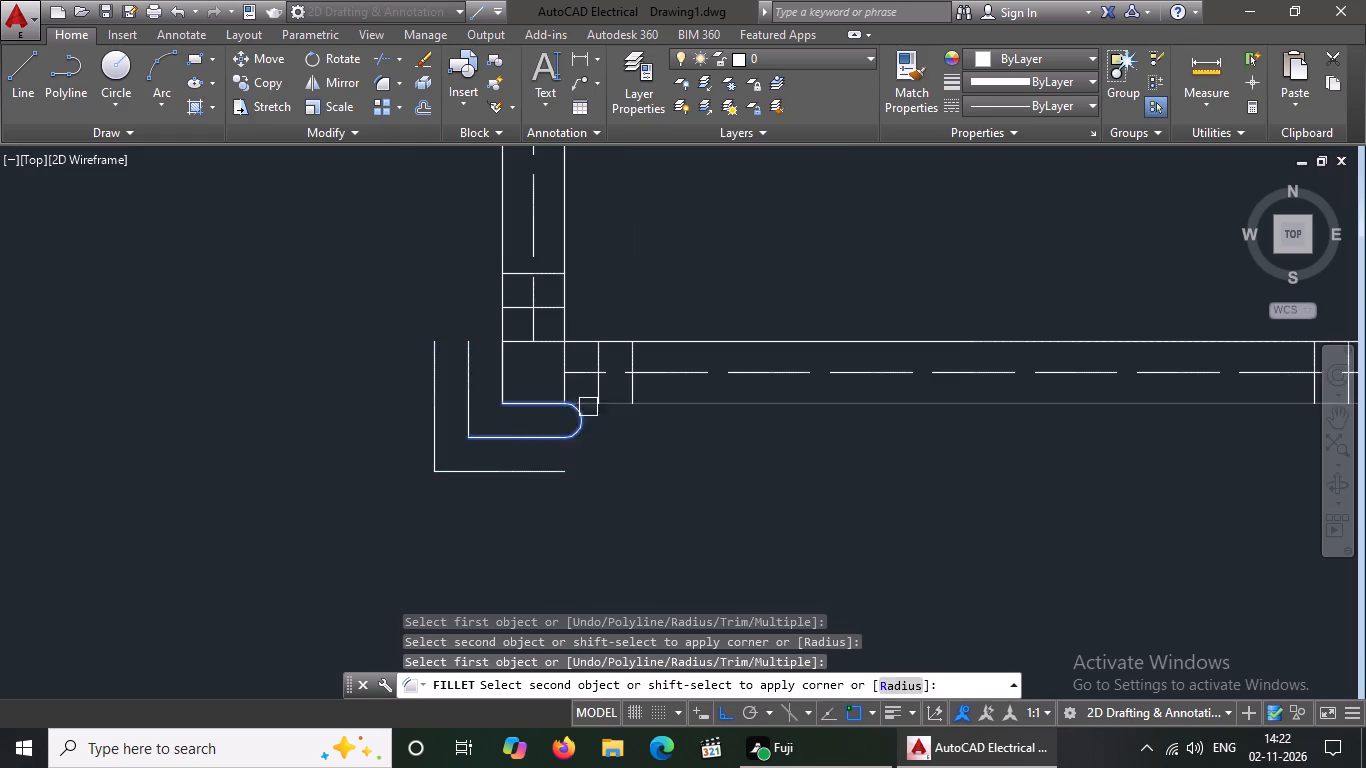
click(604, 391)
drag(553, 471, 562, 464)
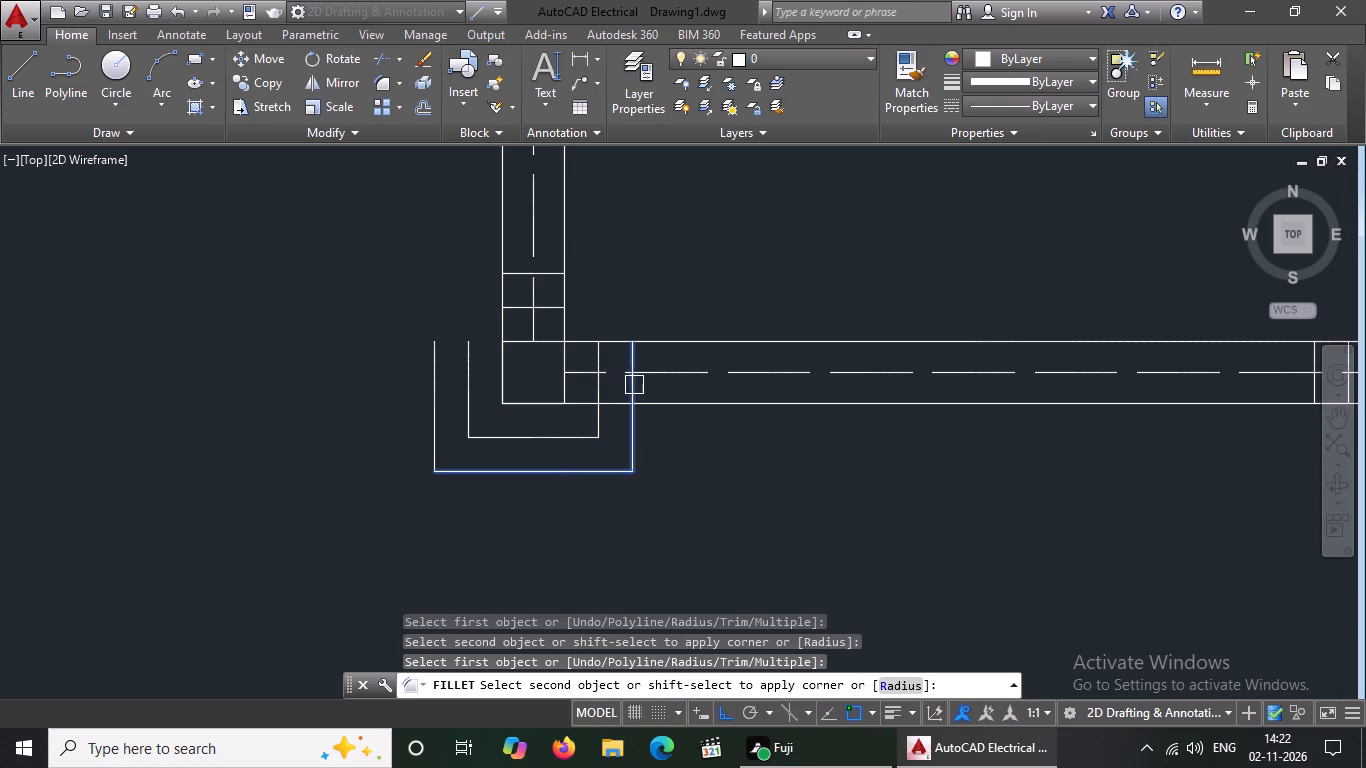
click(634, 385)
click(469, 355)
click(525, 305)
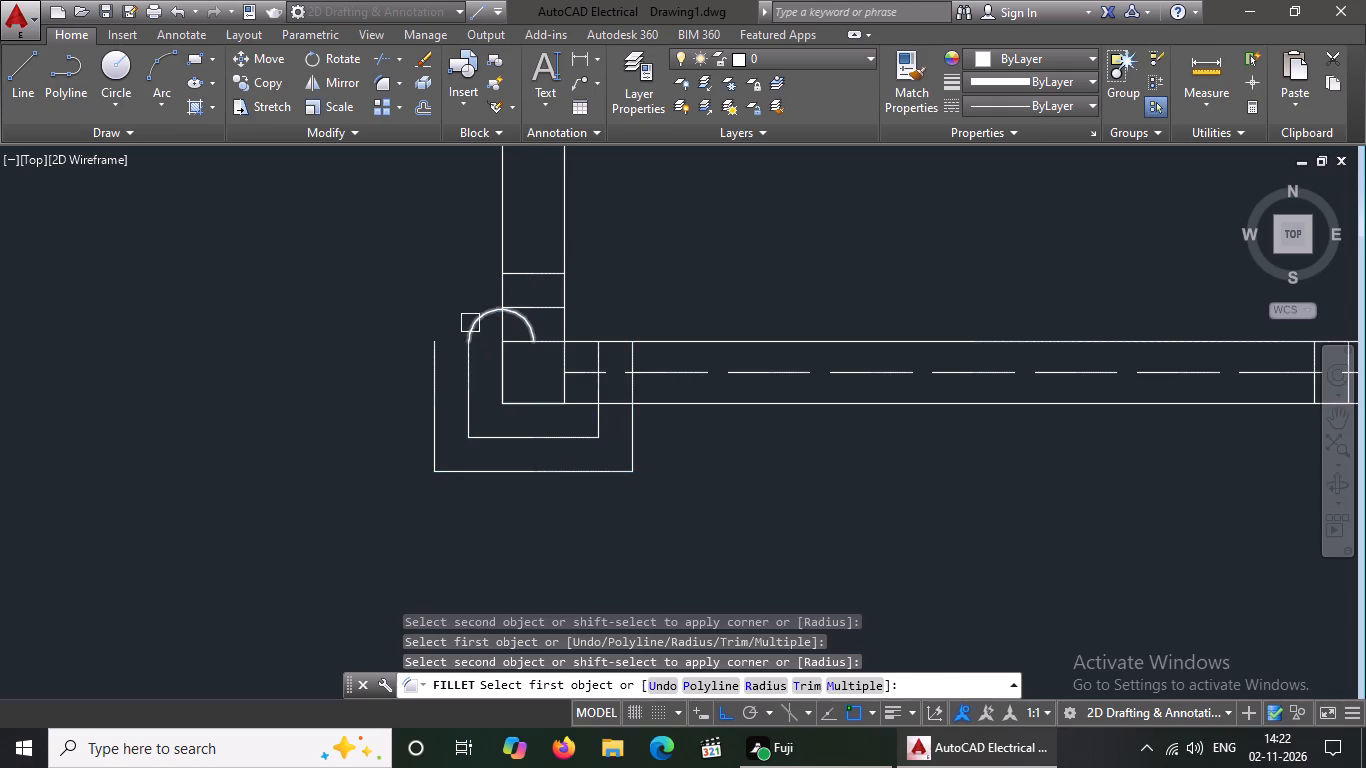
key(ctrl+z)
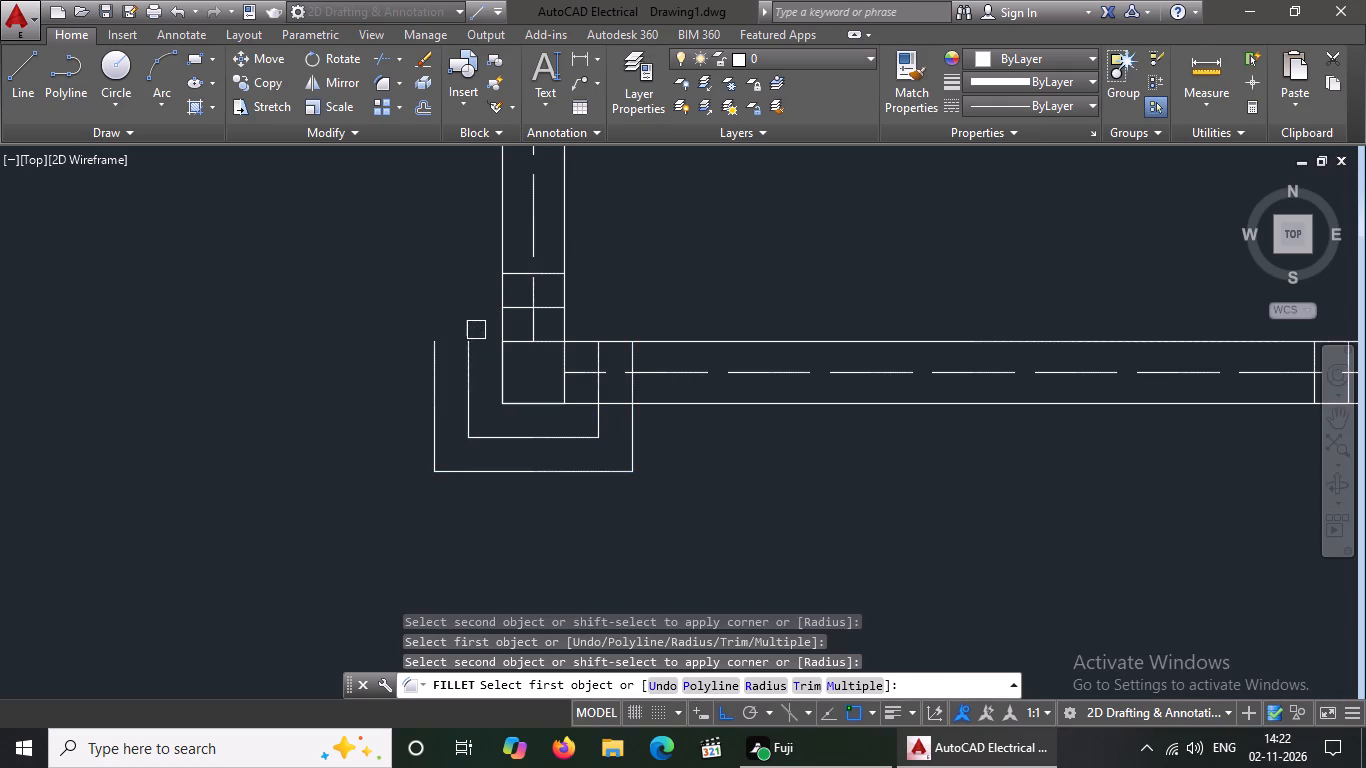
Fillet the upper-left and upper-right corners of both offset outlines around the bottom-left column square to close them.
click(472, 344)
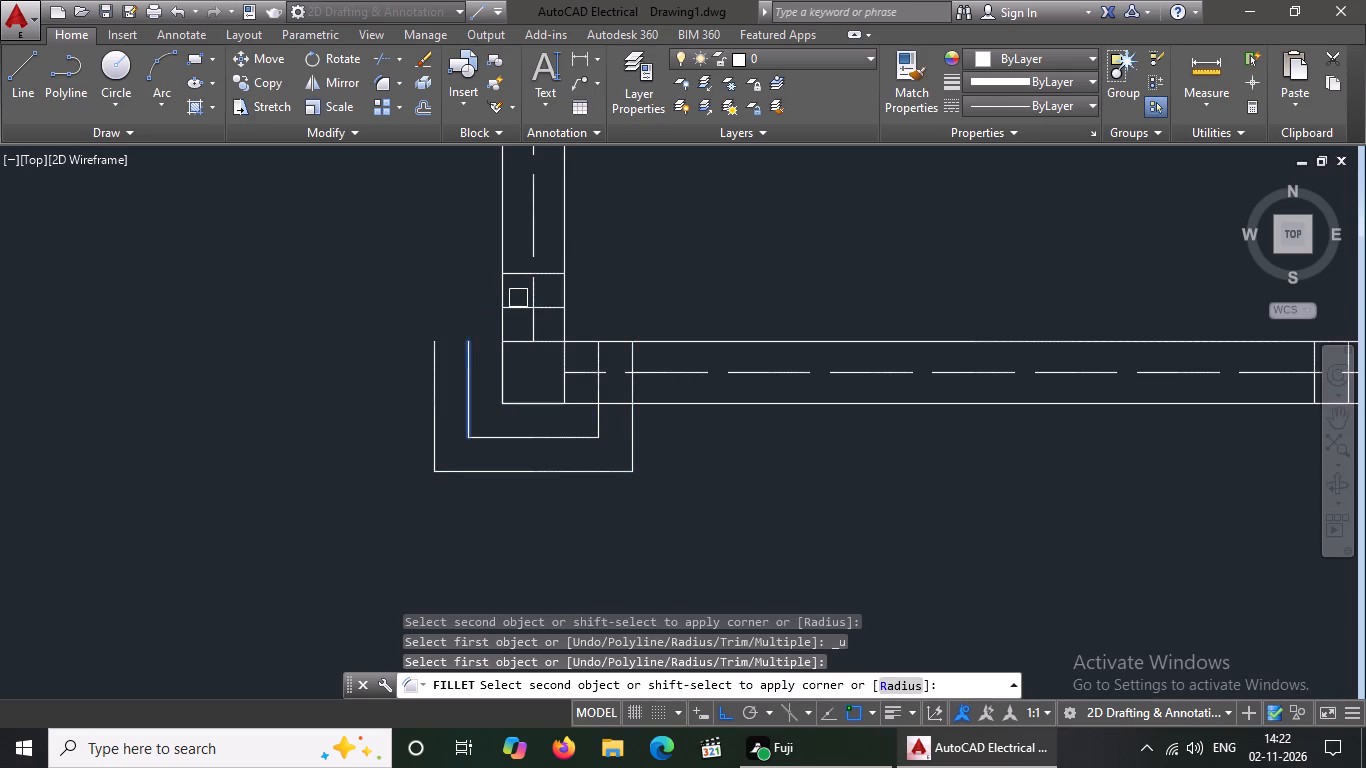
click(518, 304)
click(430, 351)
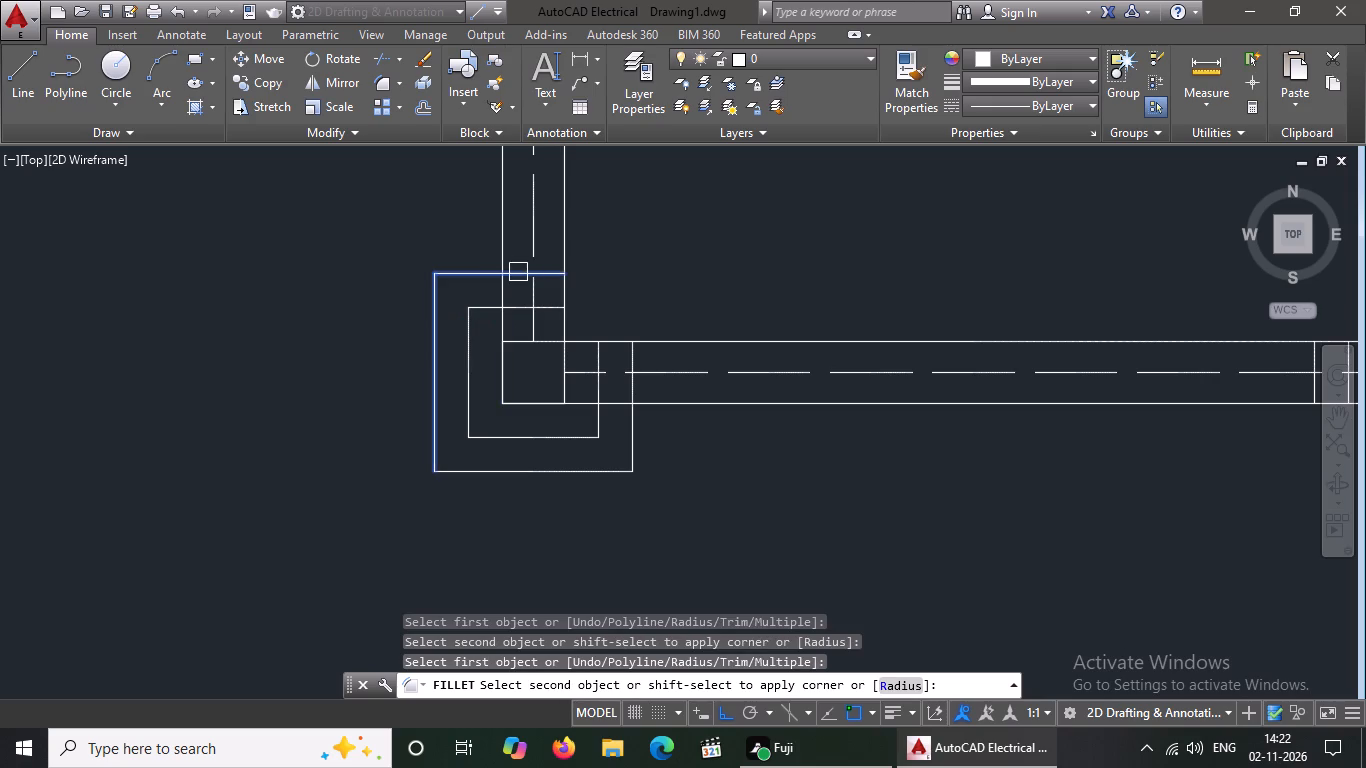
click(515, 273)
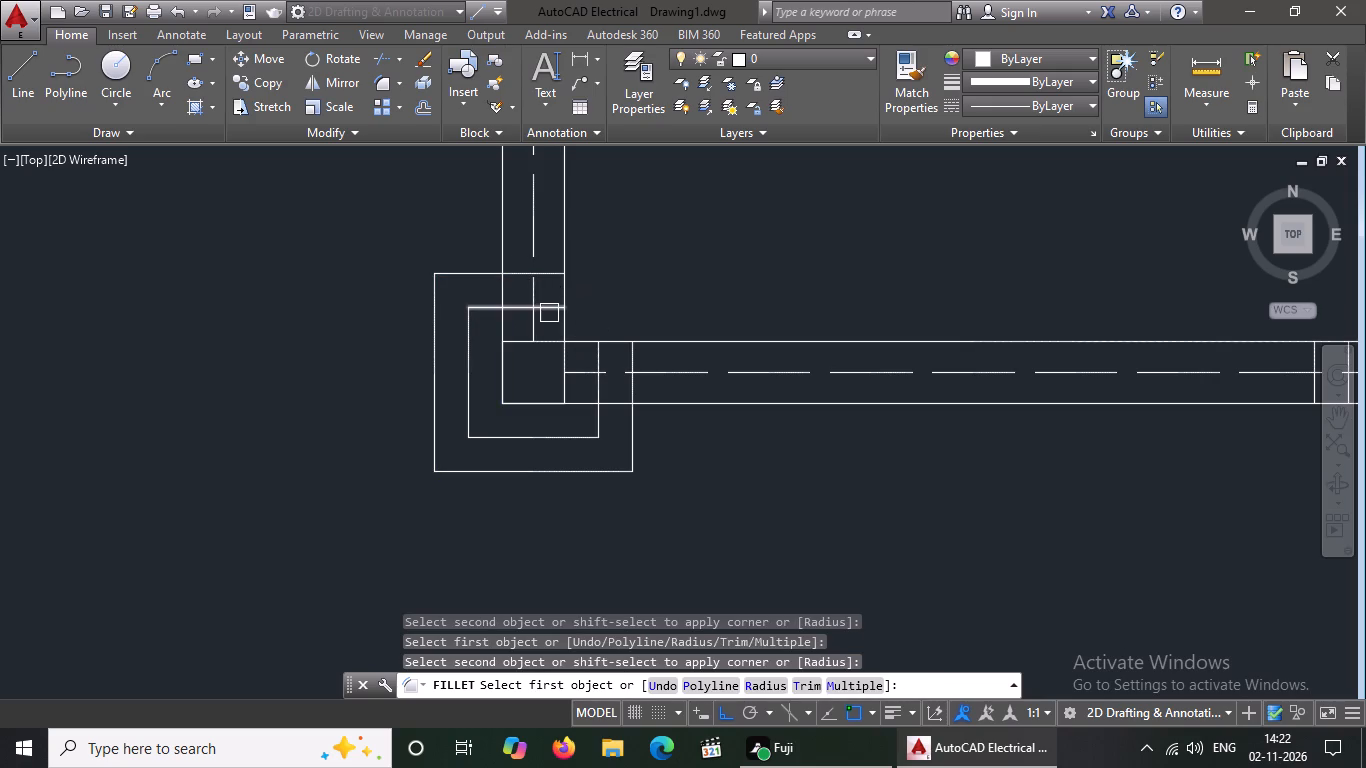
click(549, 312)
click(602, 353)
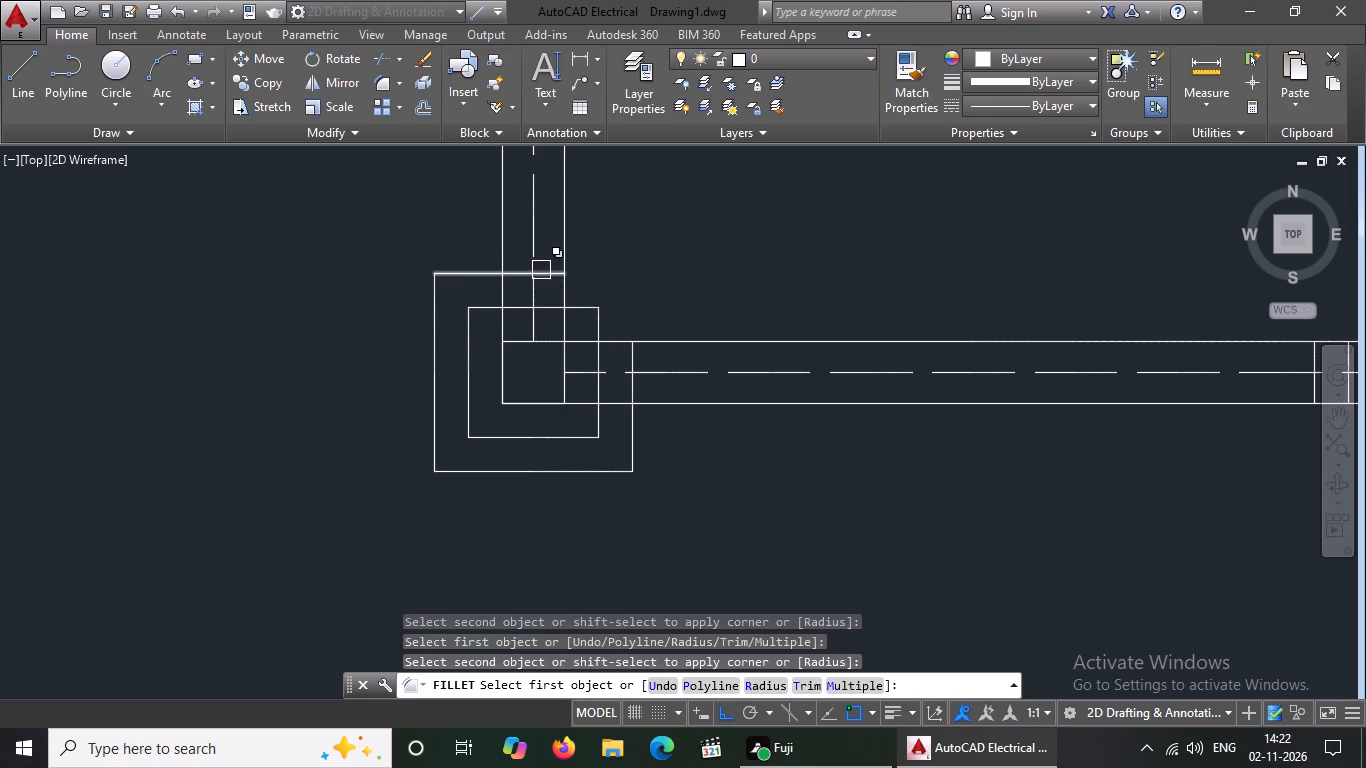
click(550, 273)
click(632, 360)
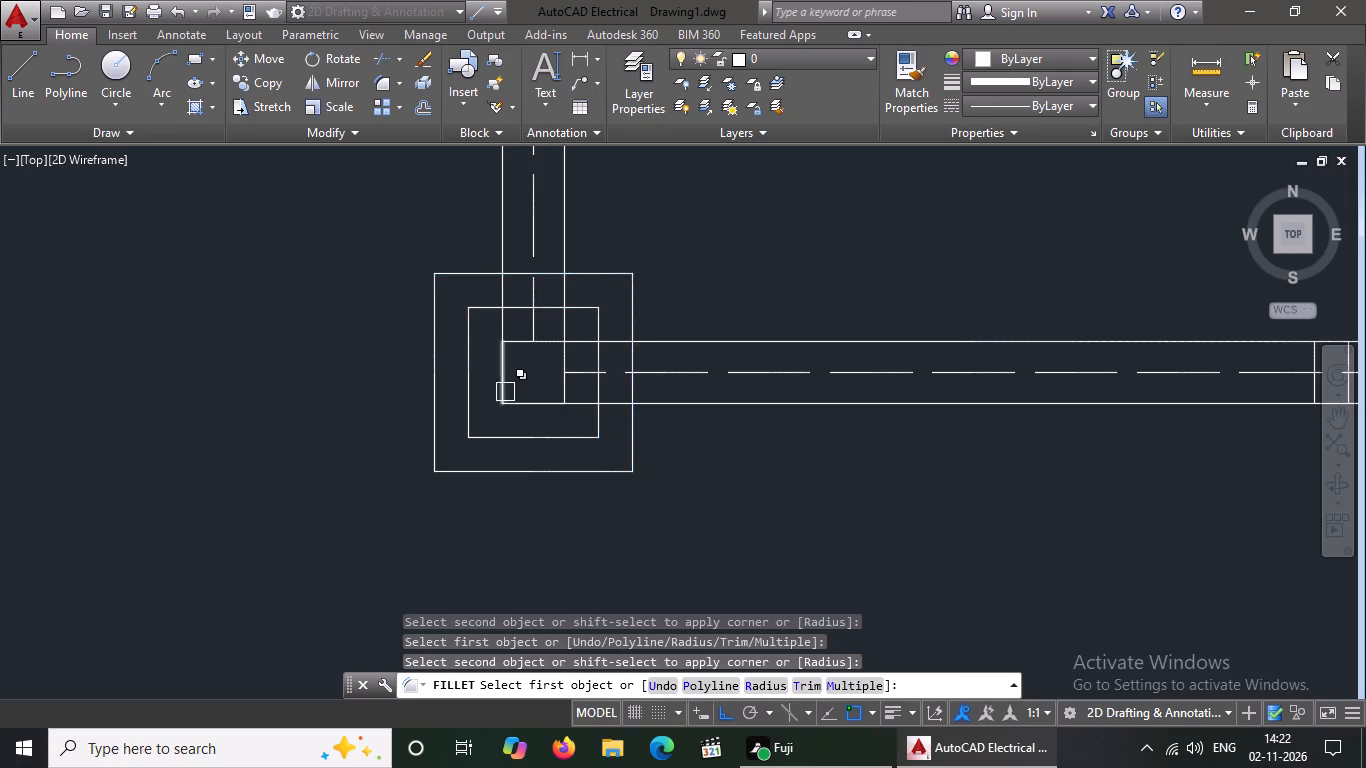
Fillet the upper-left and upper-right corners of both offset outlines around the middle column square on the bottom wall.
scroll(505, 392, down, 3)
scroll(693, 367, up, 4)
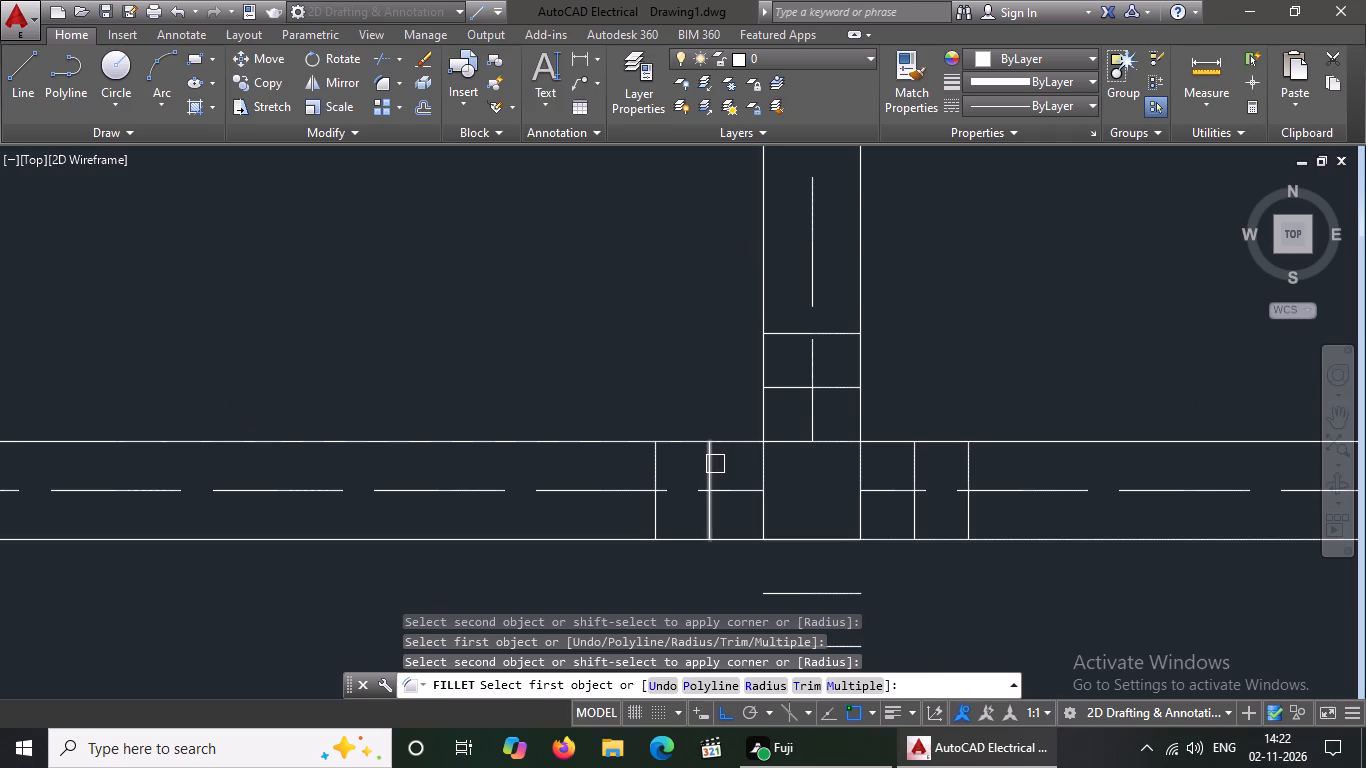
click(715, 465)
click(789, 386)
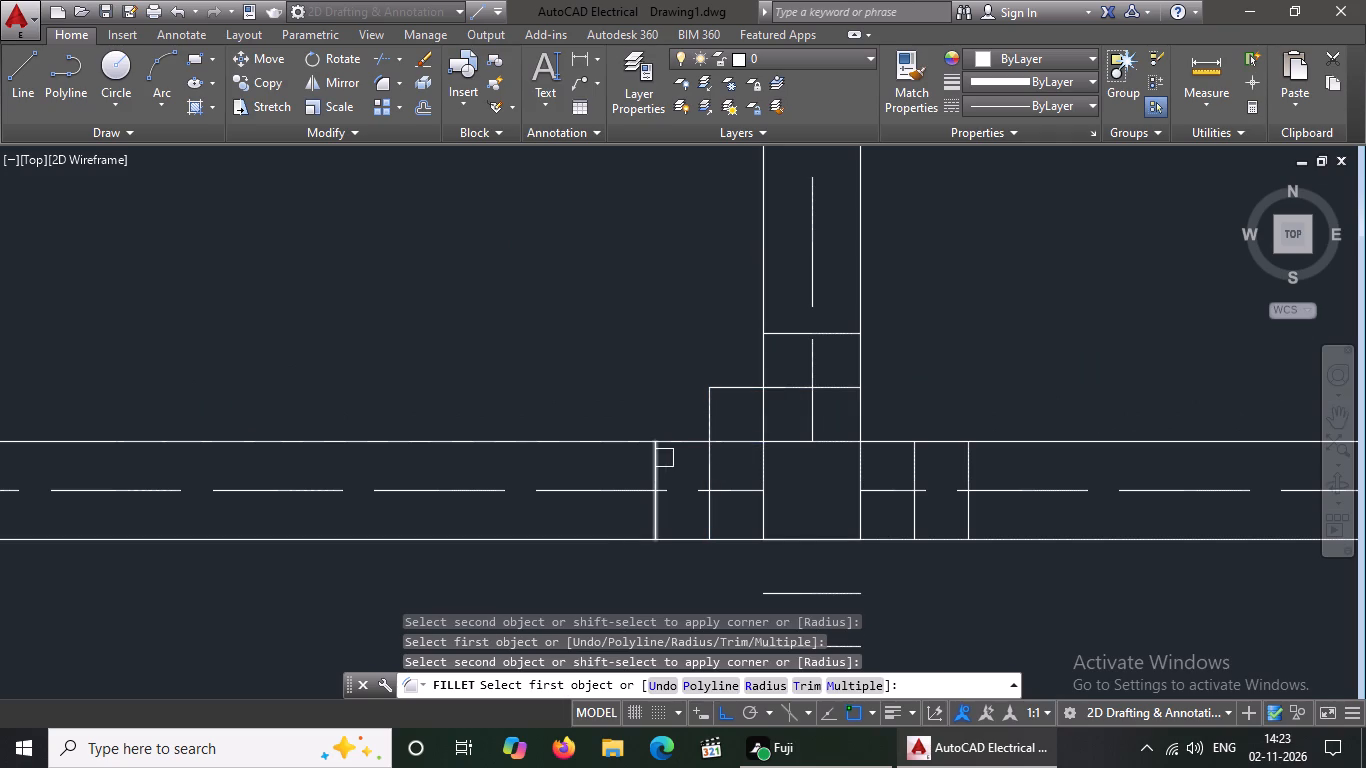
click(664, 458)
click(793, 329)
click(840, 391)
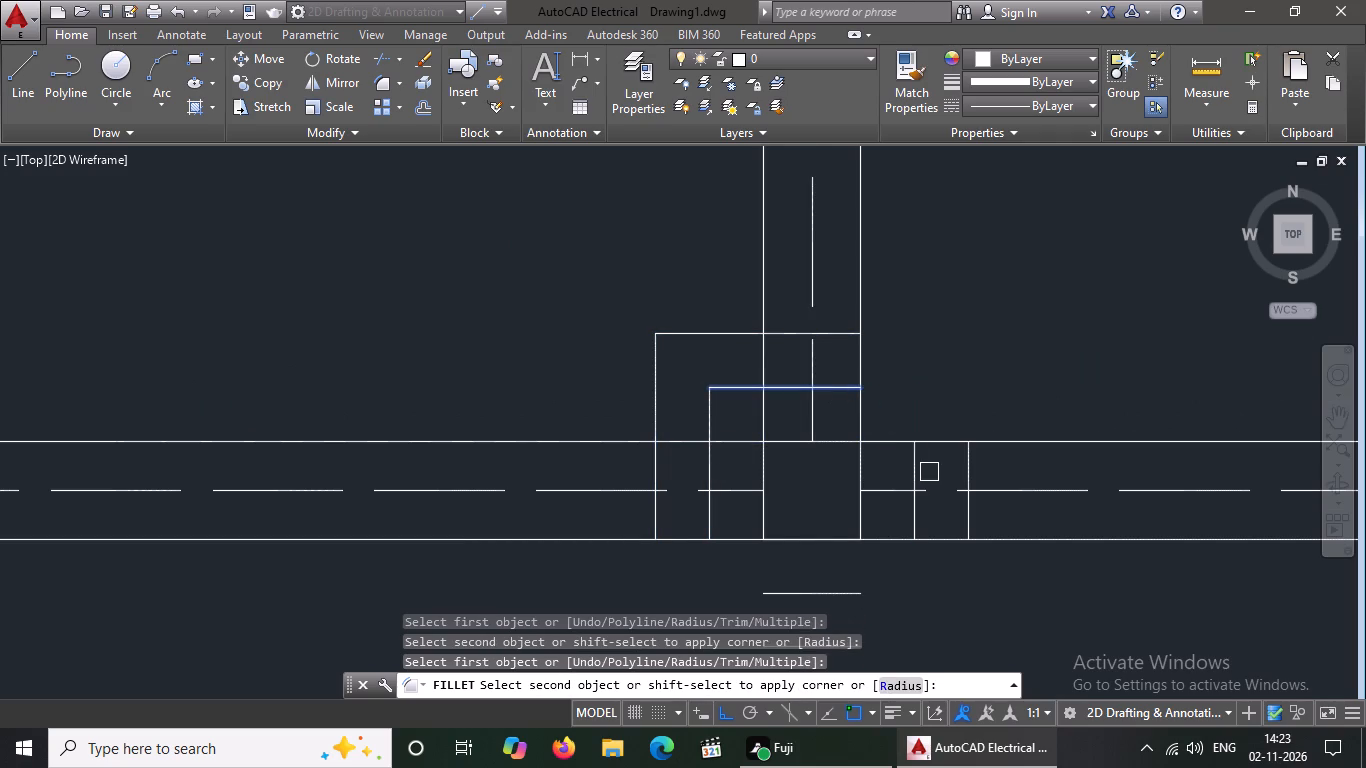
click(915, 477)
click(842, 329)
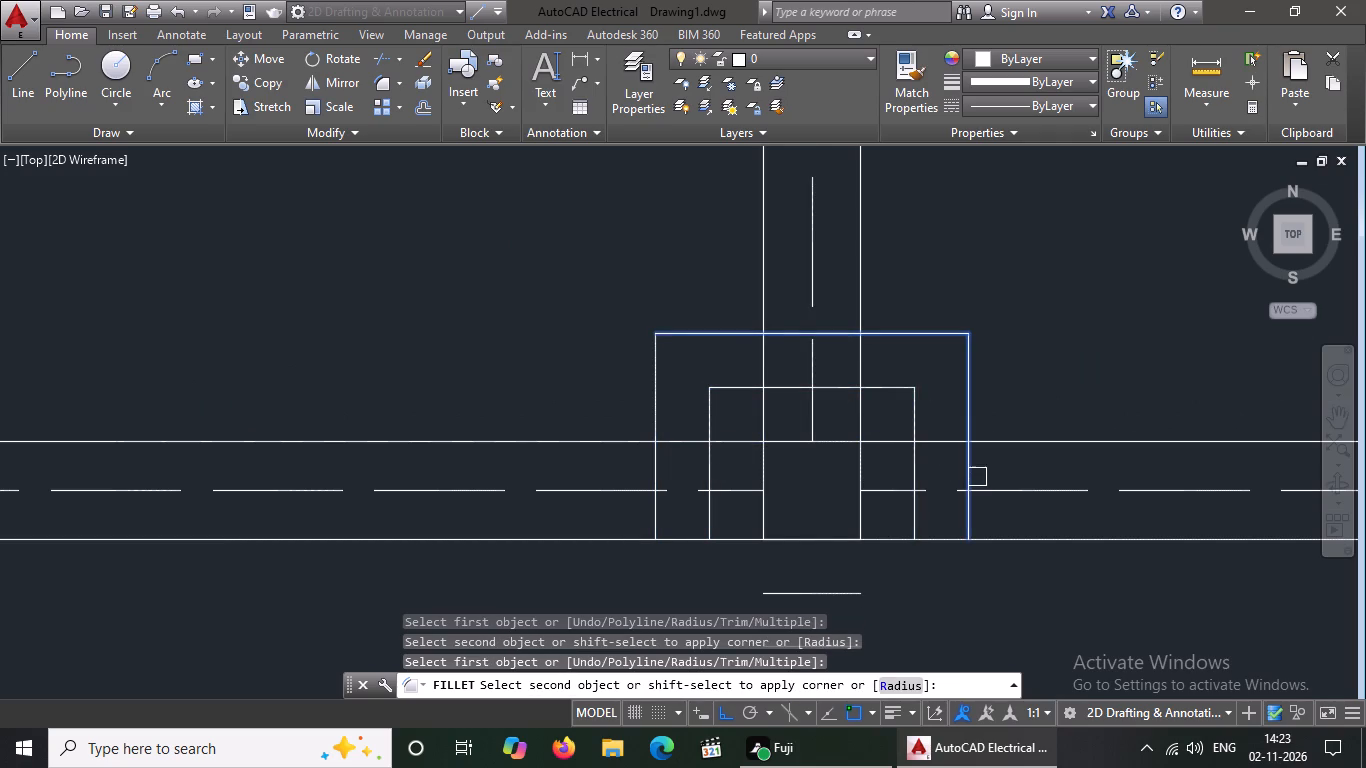
click(976, 473)
Fillet the lower-left and lower-right corners of both offset outlines around the bottom wall's middle column square to close them.
scroll(868, 374, down, 3)
scroll(860, 390, up, 1)
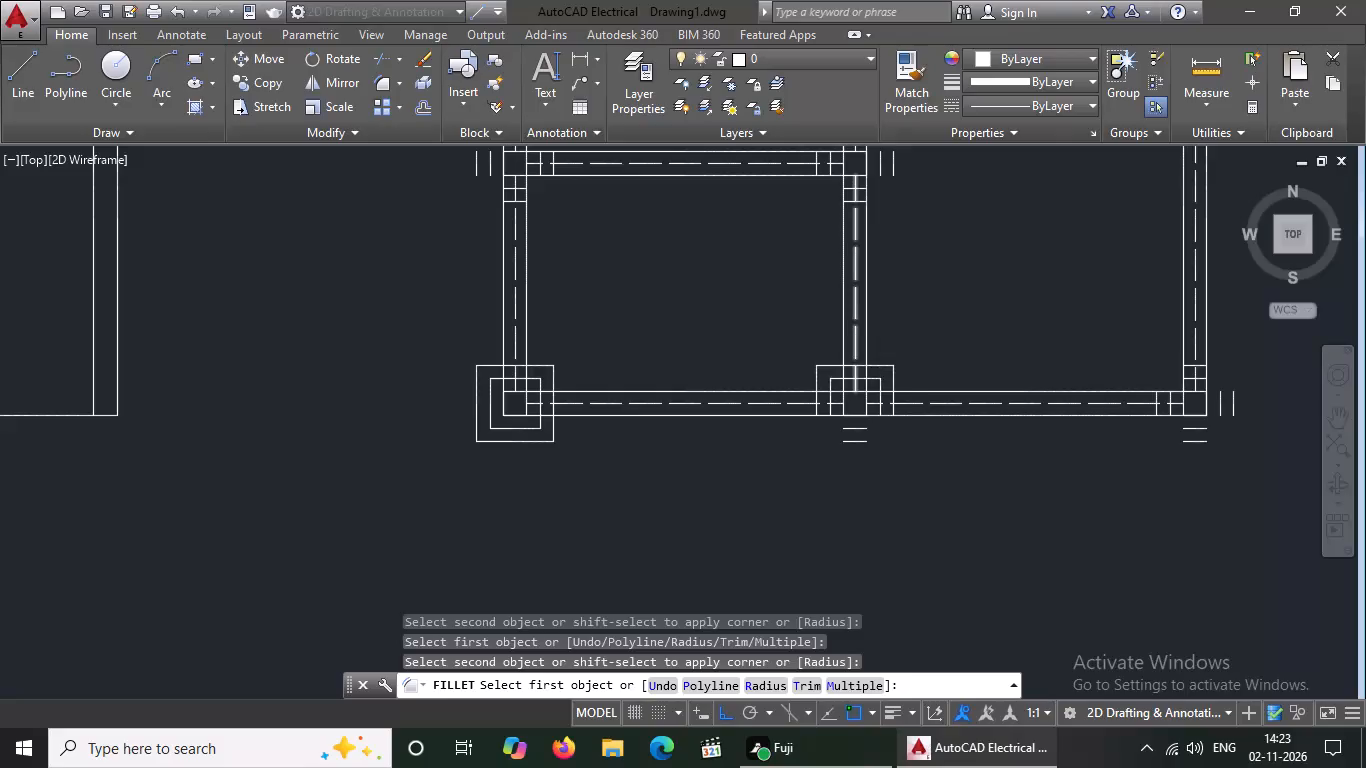
scroll(852, 449, up, 2)
click(736, 372)
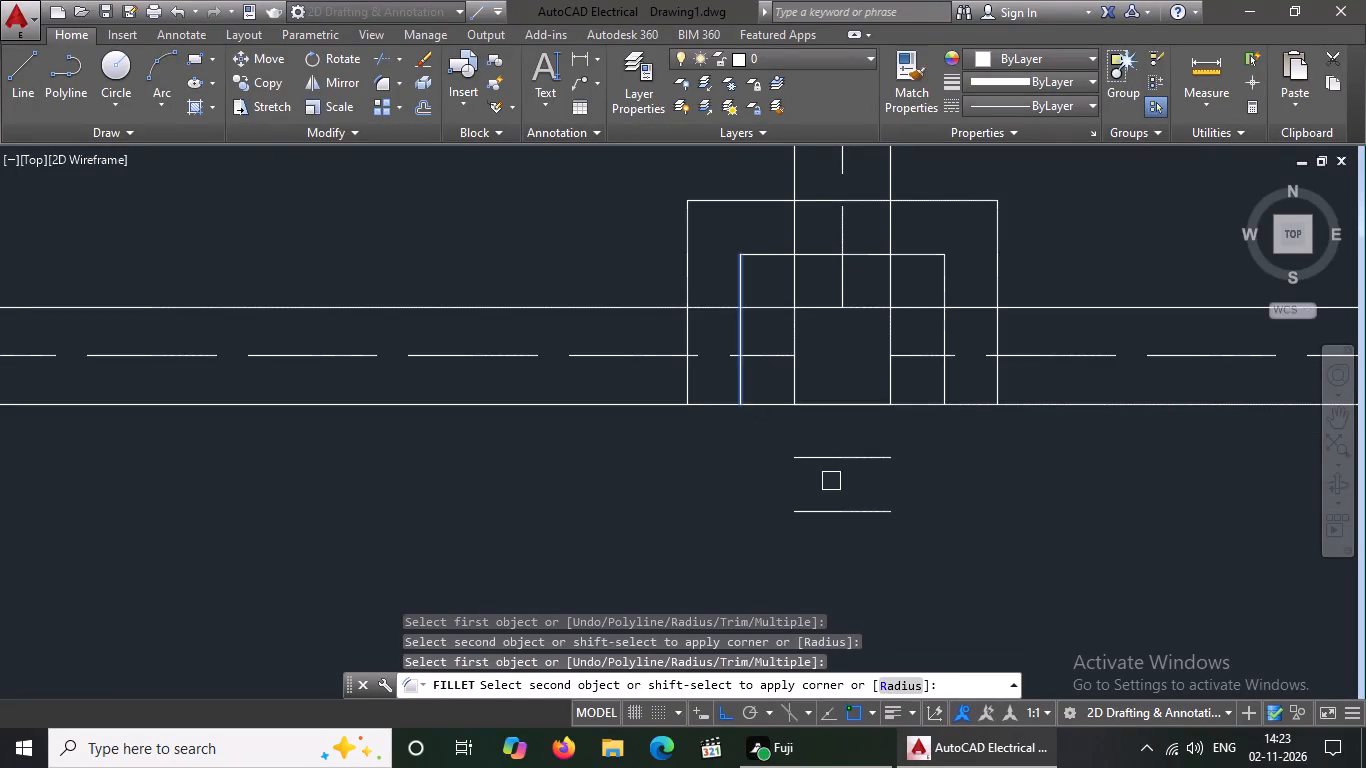
click(829, 464)
click(682, 385)
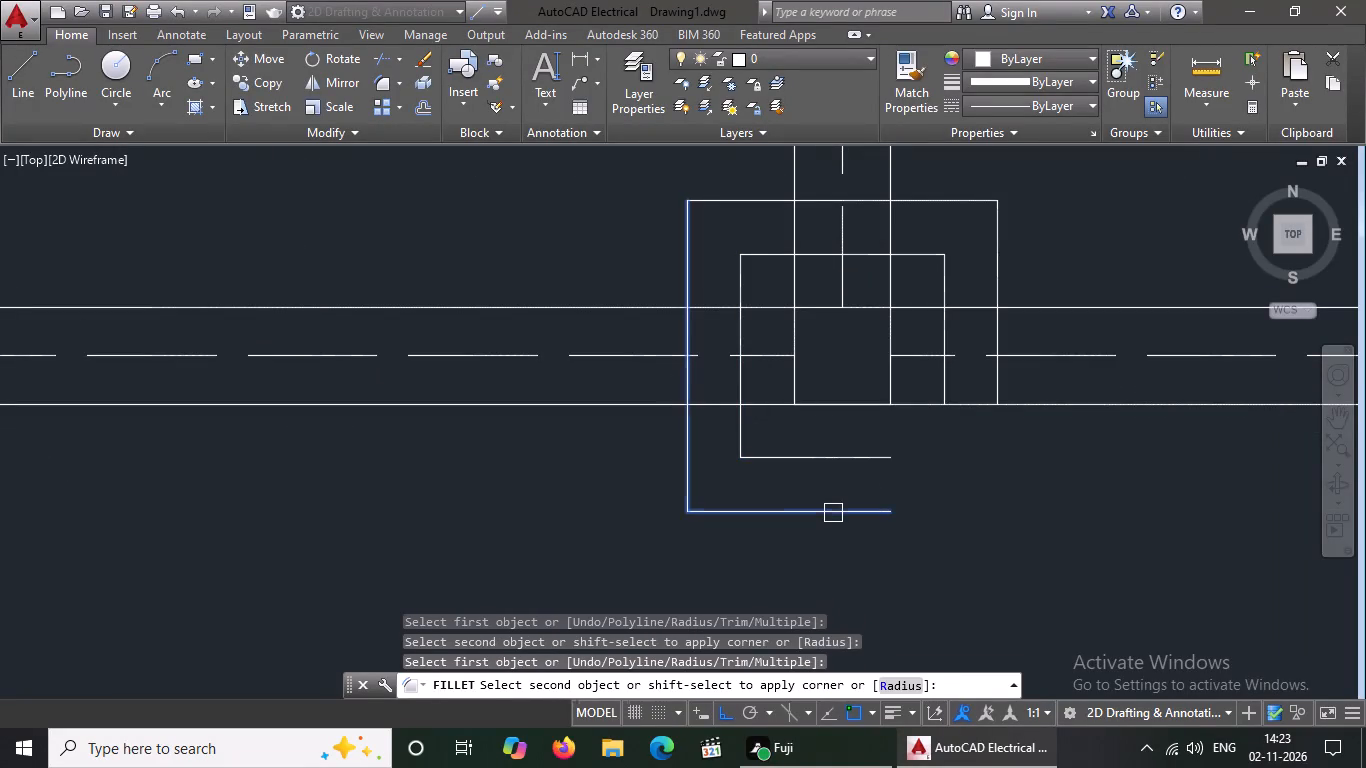
click(833, 513)
click(941, 380)
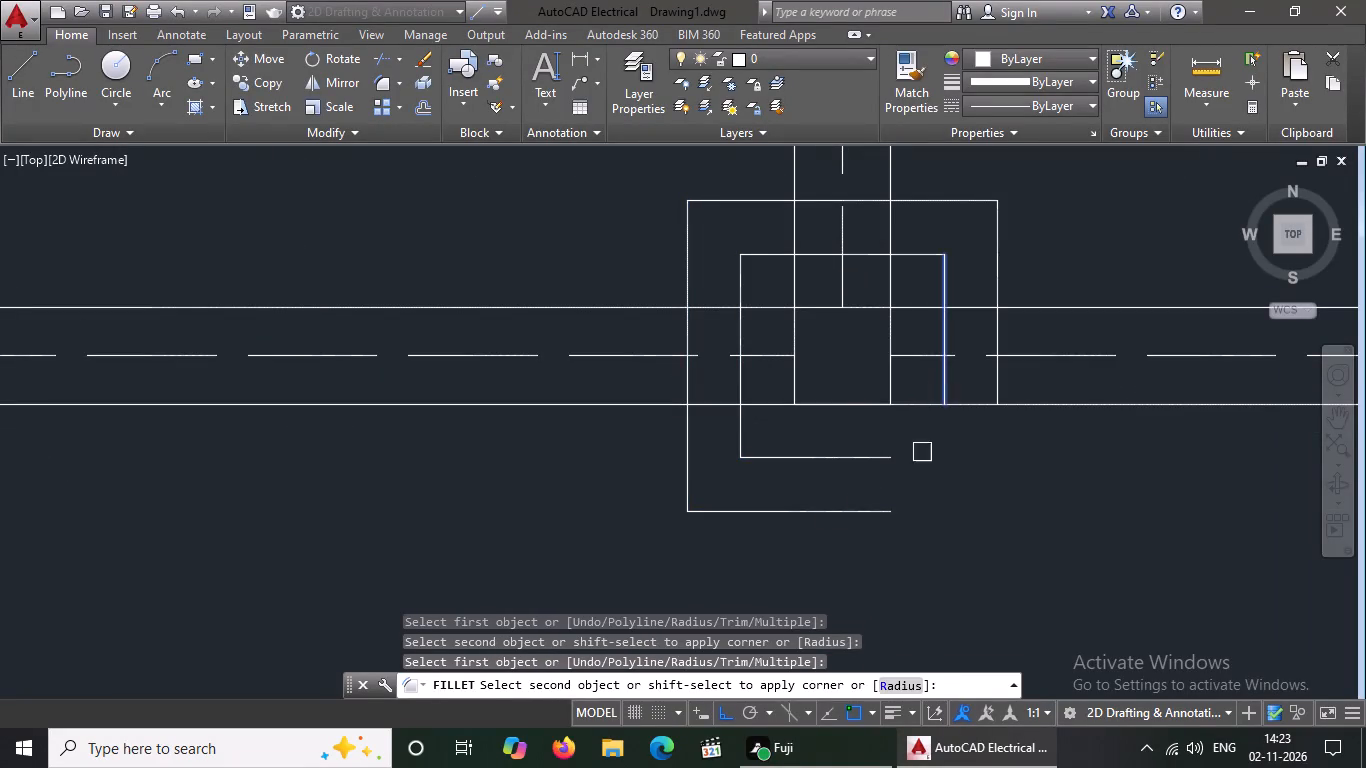
click(888, 454)
click(999, 382)
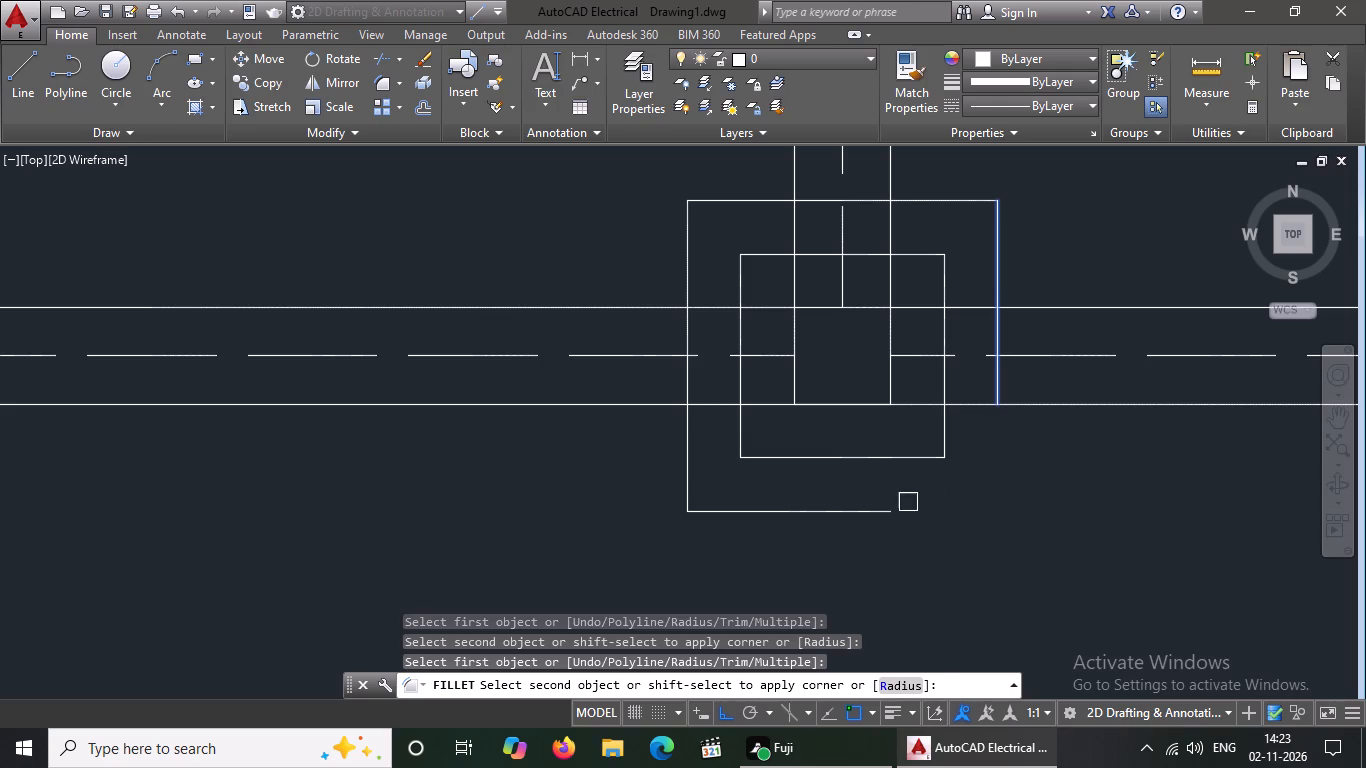
click(864, 511)
Fillet the upper-left and upper-right corners of both offset outlines around the plan's bottom-right column square.
scroll(592, 461, down, 3)
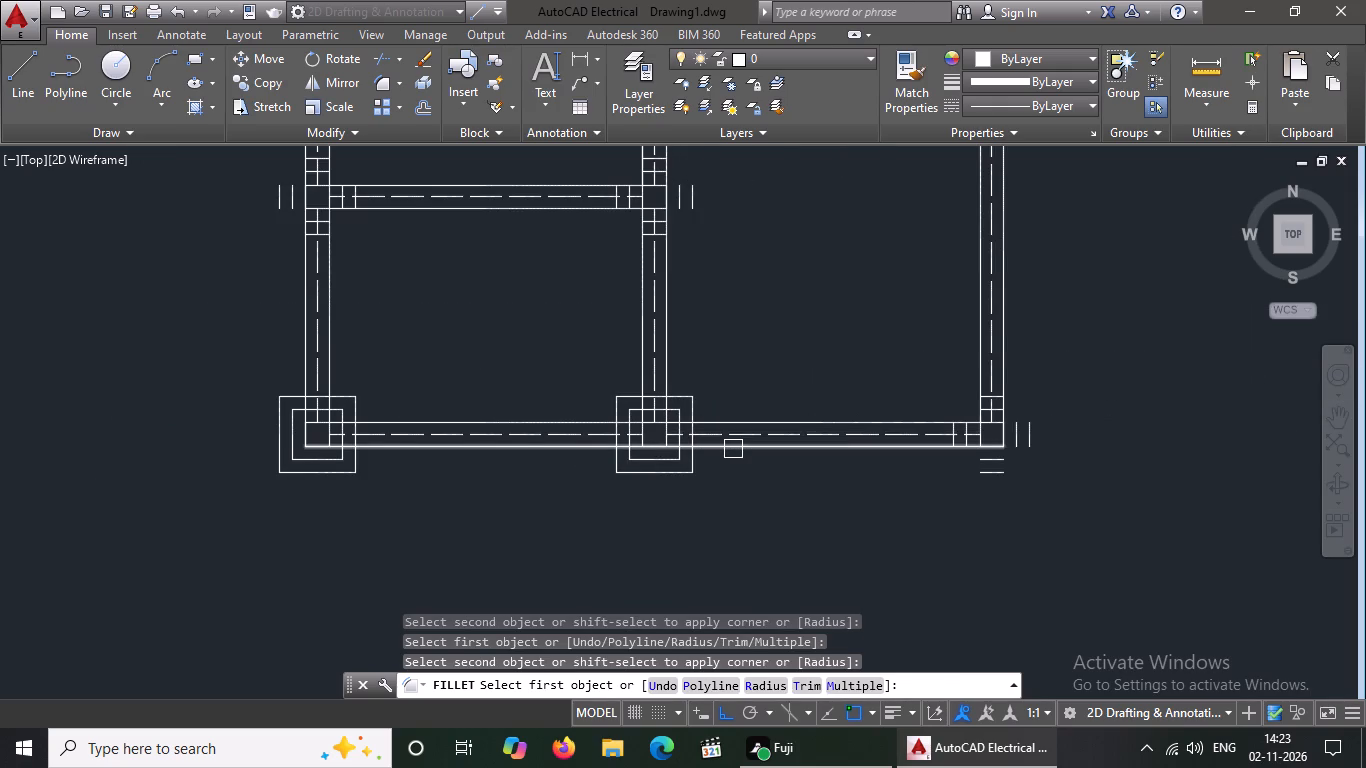
scroll(1123, 400, up, 2)
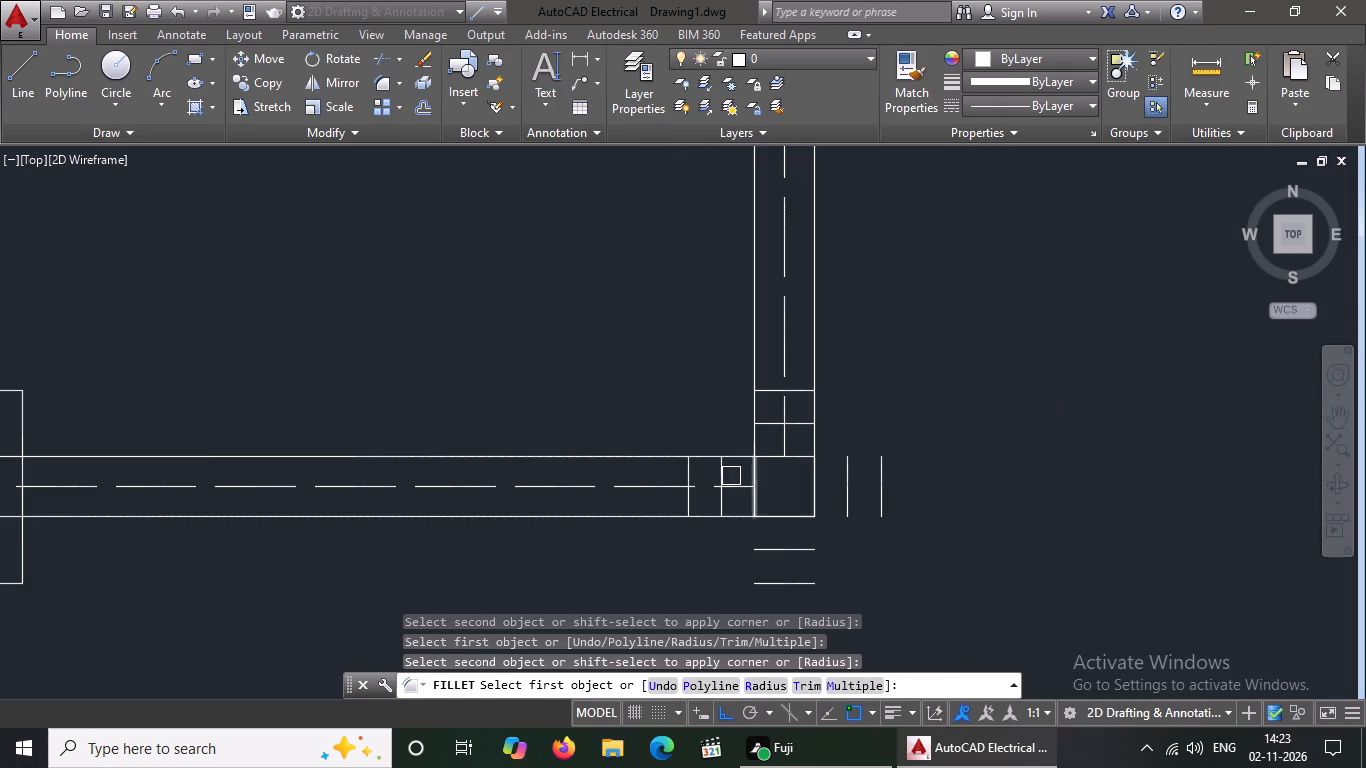
click(729, 473)
click(766, 426)
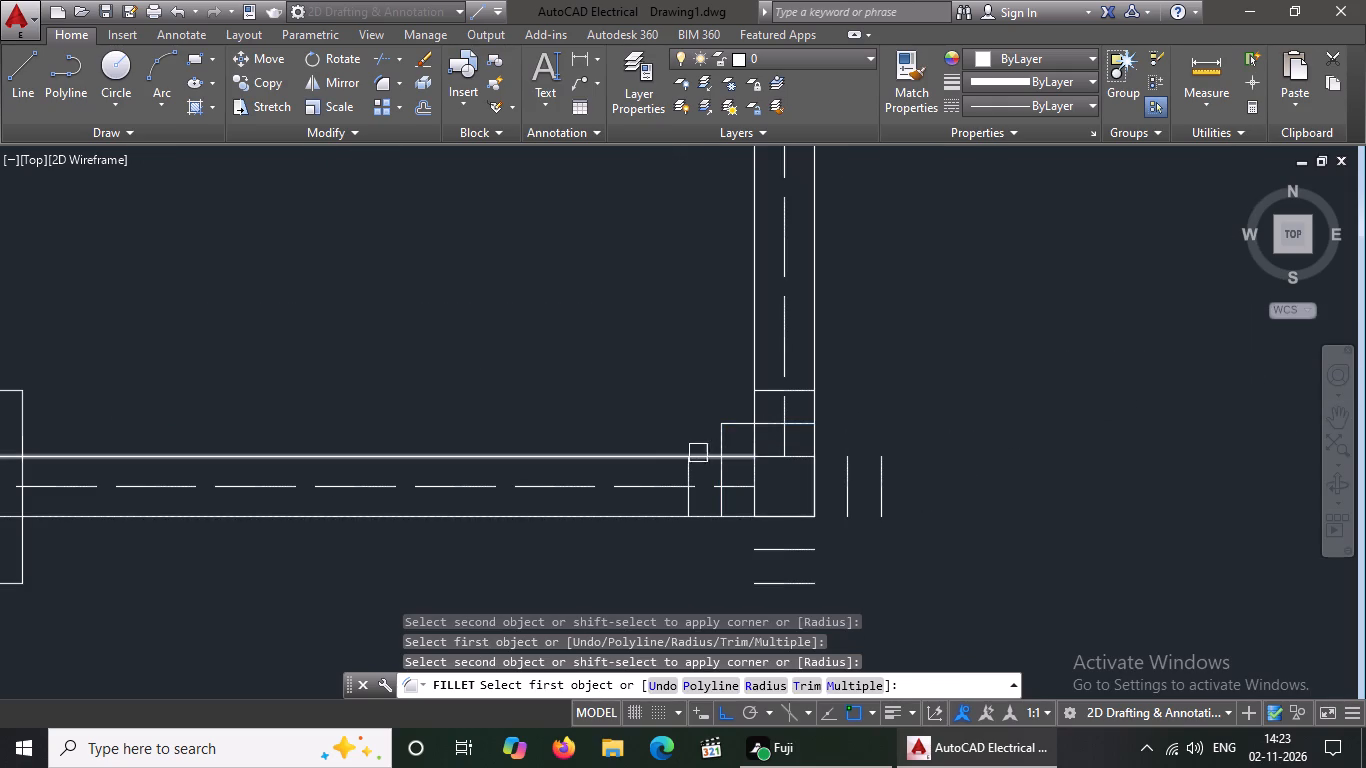
click(689, 468)
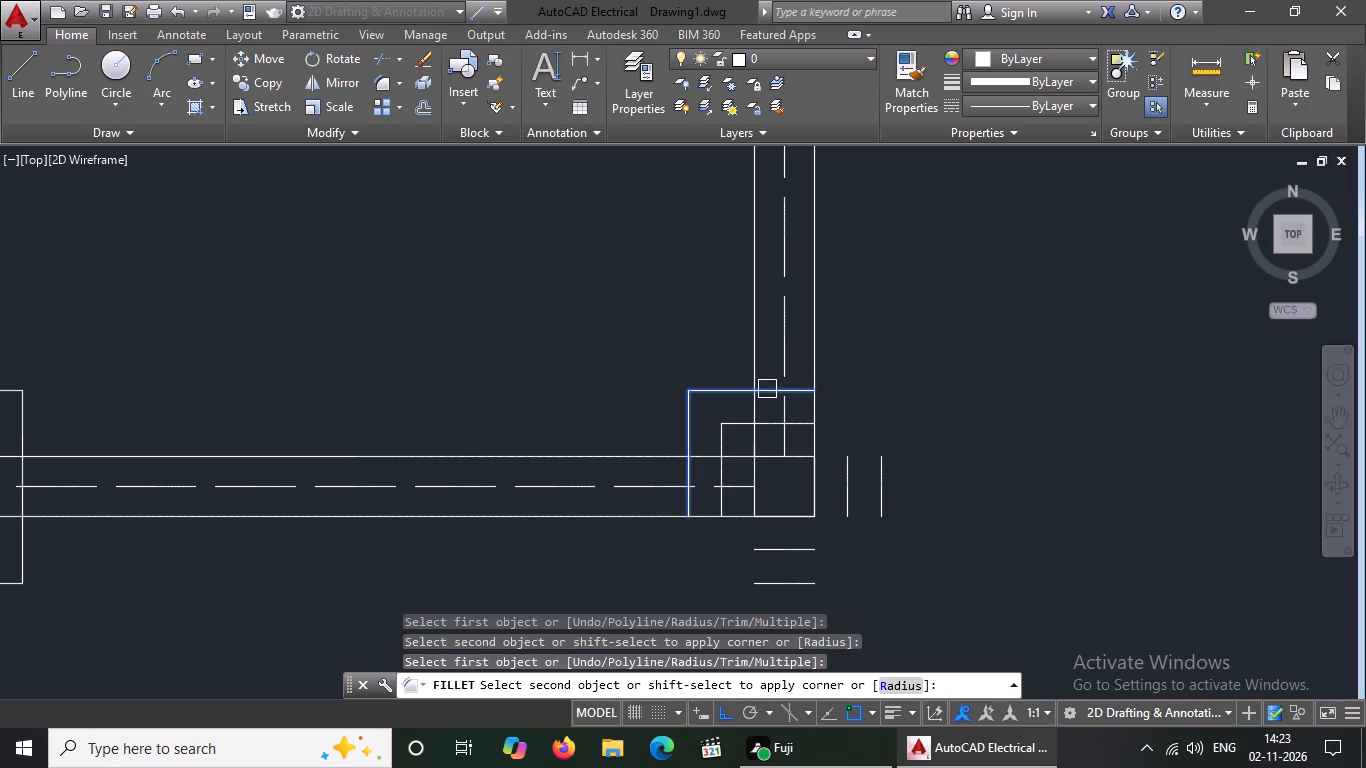
click(765, 386)
click(805, 423)
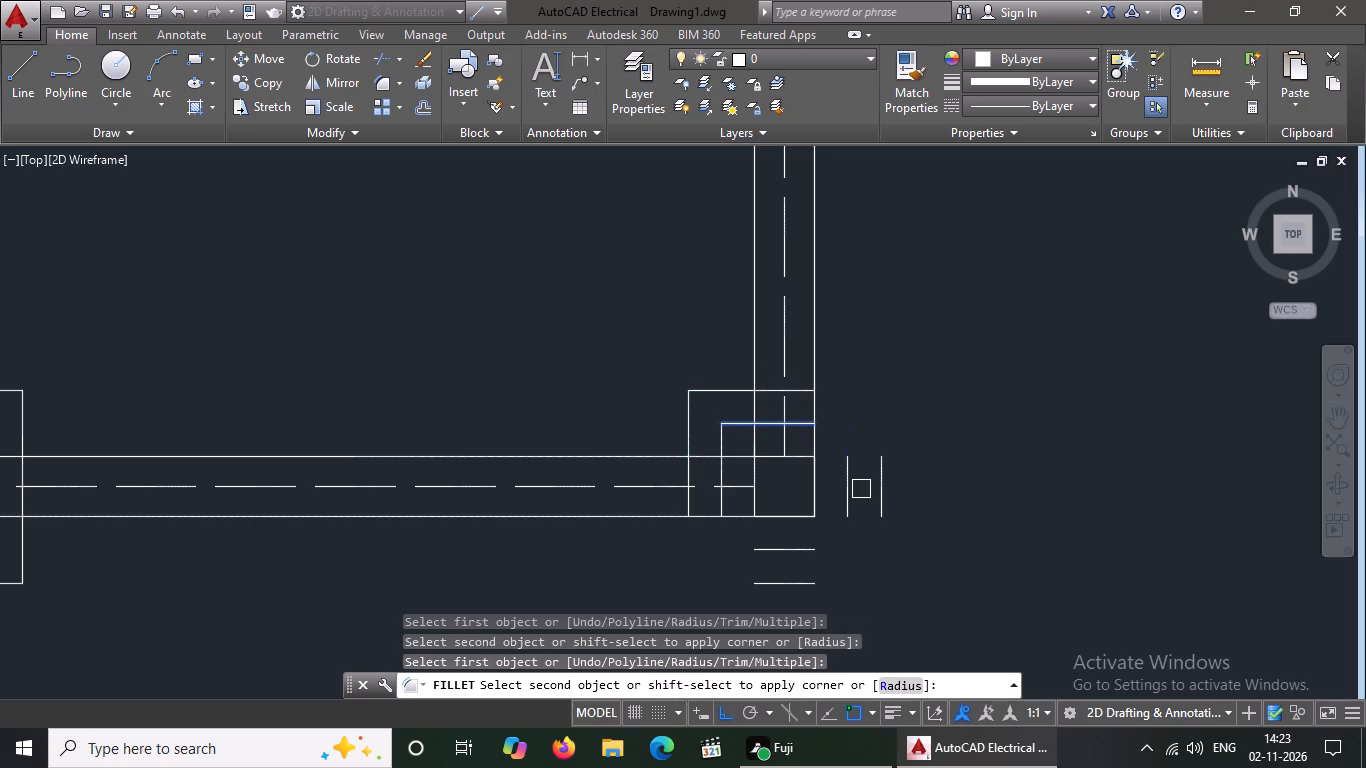
click(843, 489)
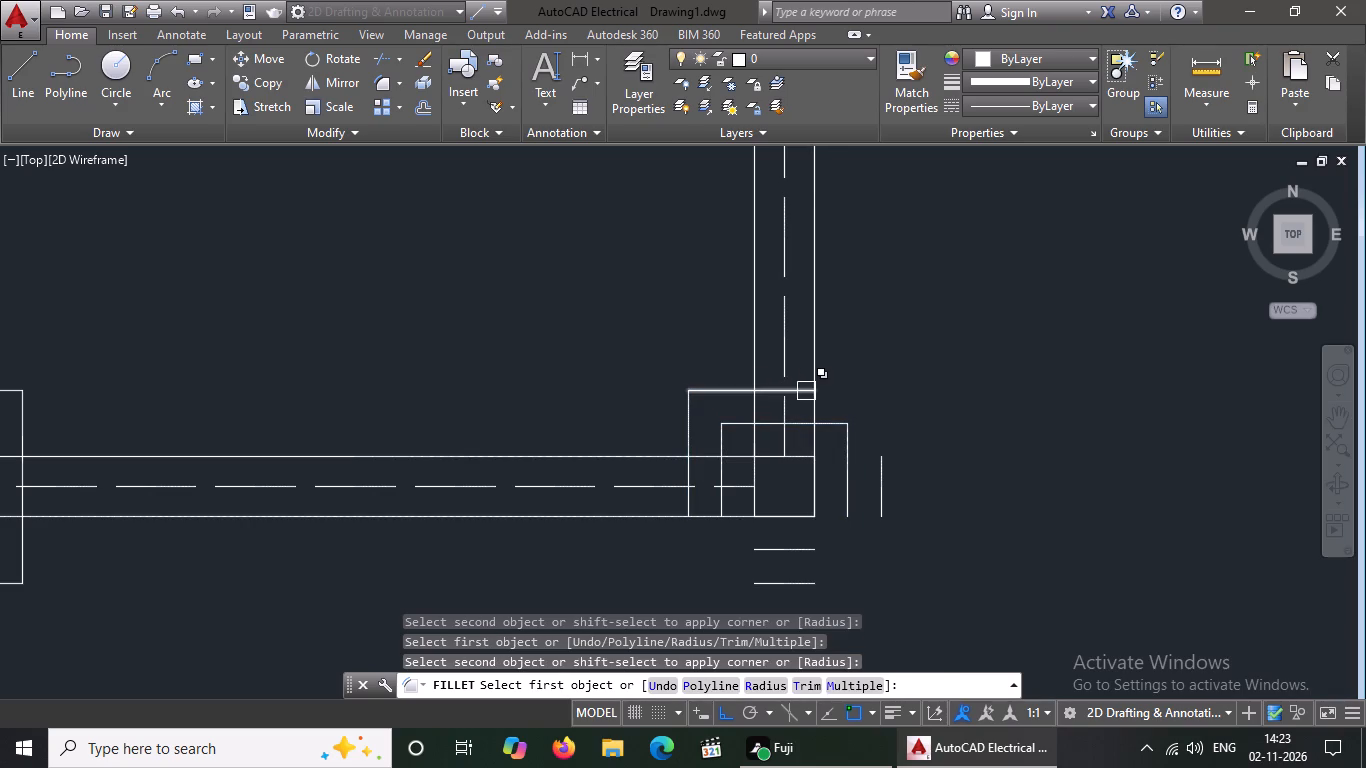
click(806, 391)
click(885, 475)
click(879, 481)
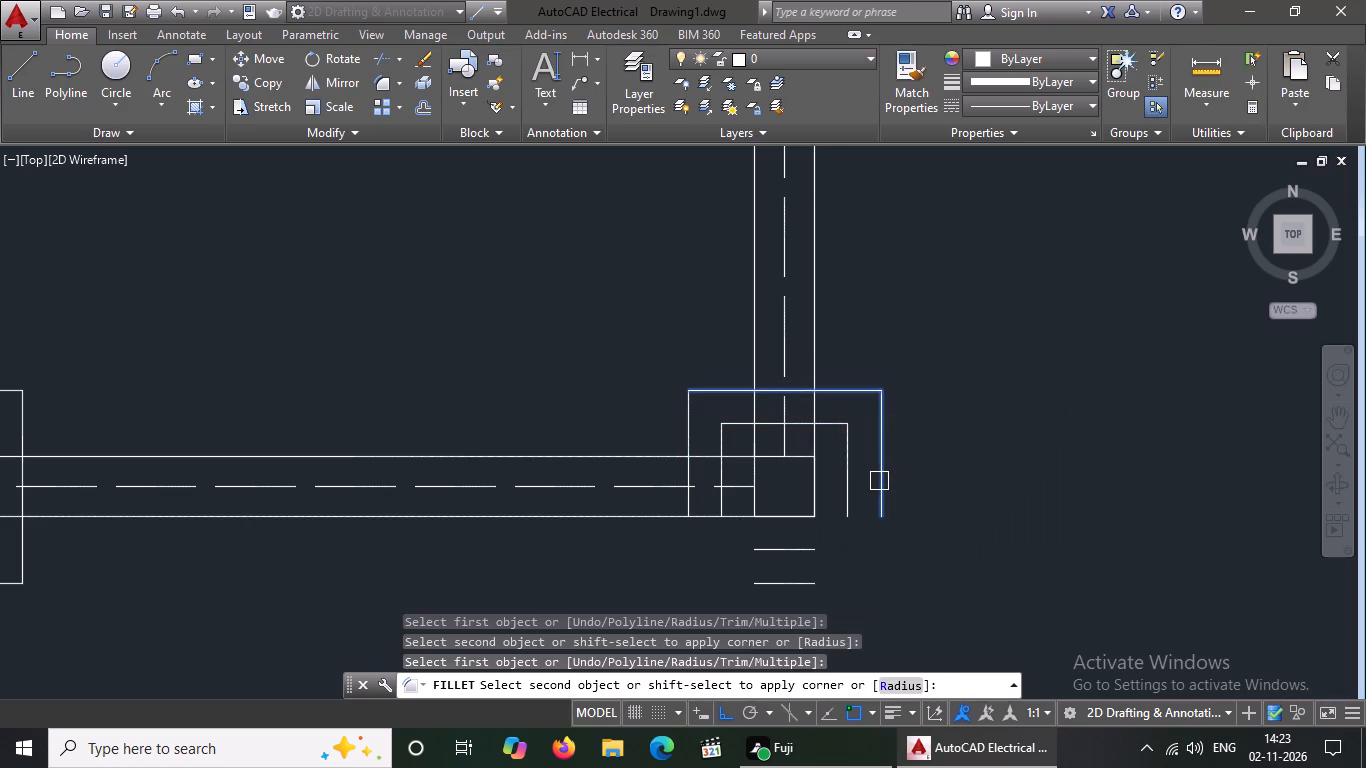
Fillet the lower-left and lower-right corners of both offset outlines around the bottom-right column square to close them.
scroll(731, 542, up, 2)
click(706, 436)
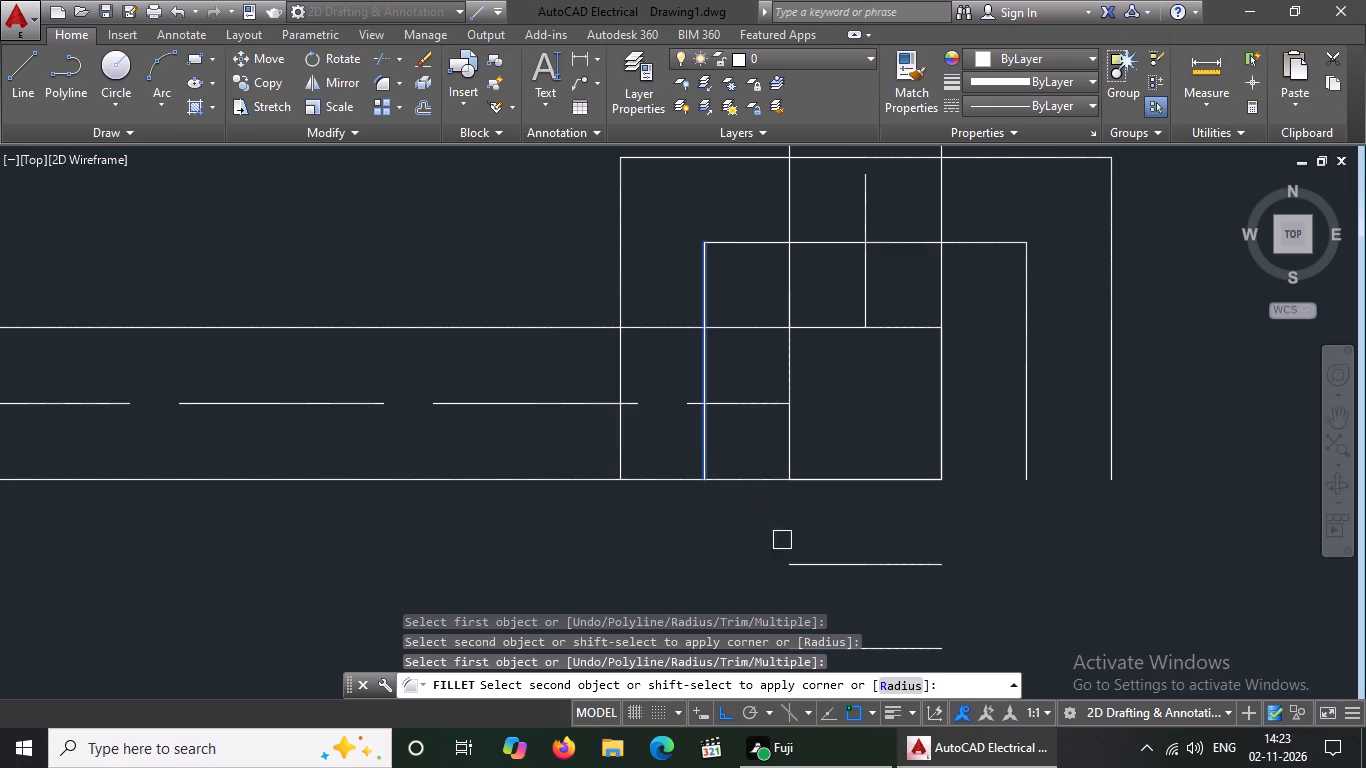
click(807, 559)
scroll(778, 462, down, 1)
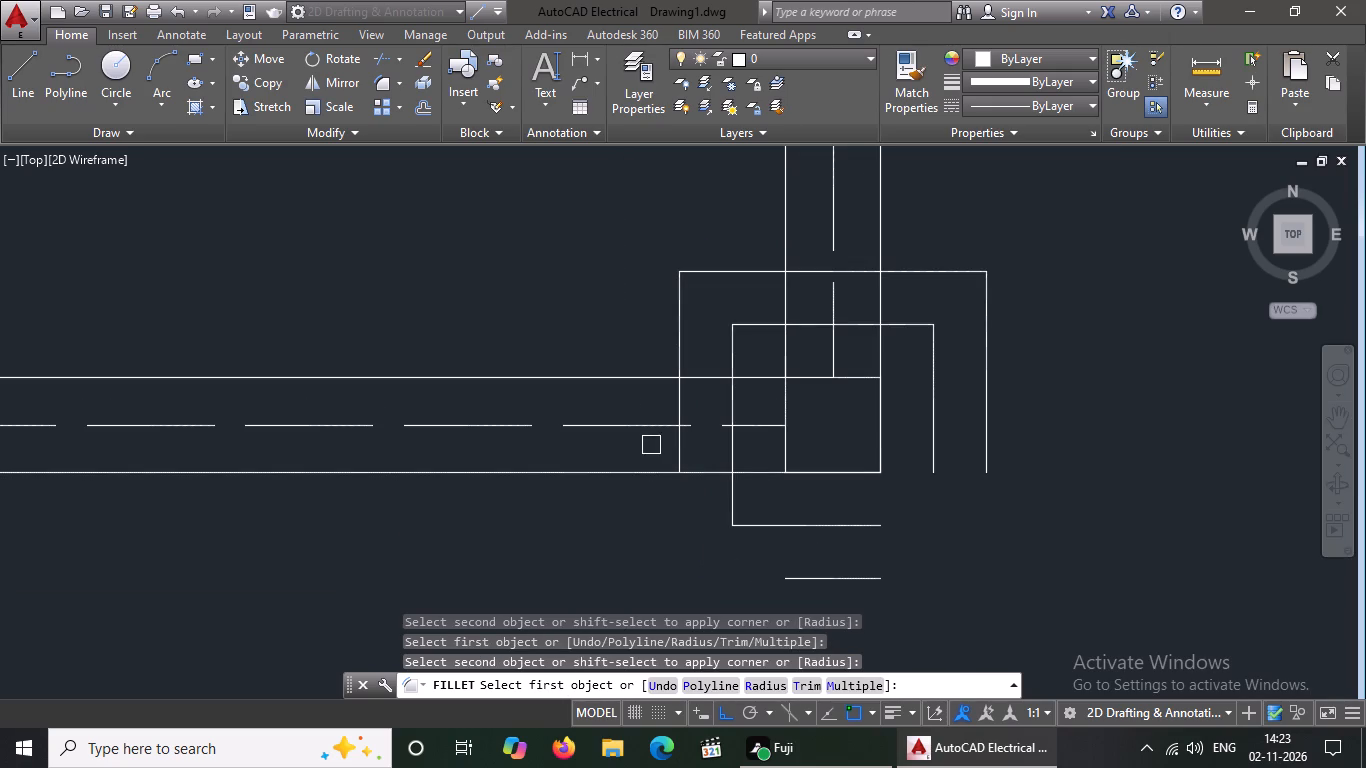
click(677, 445)
click(810, 579)
click(872, 524)
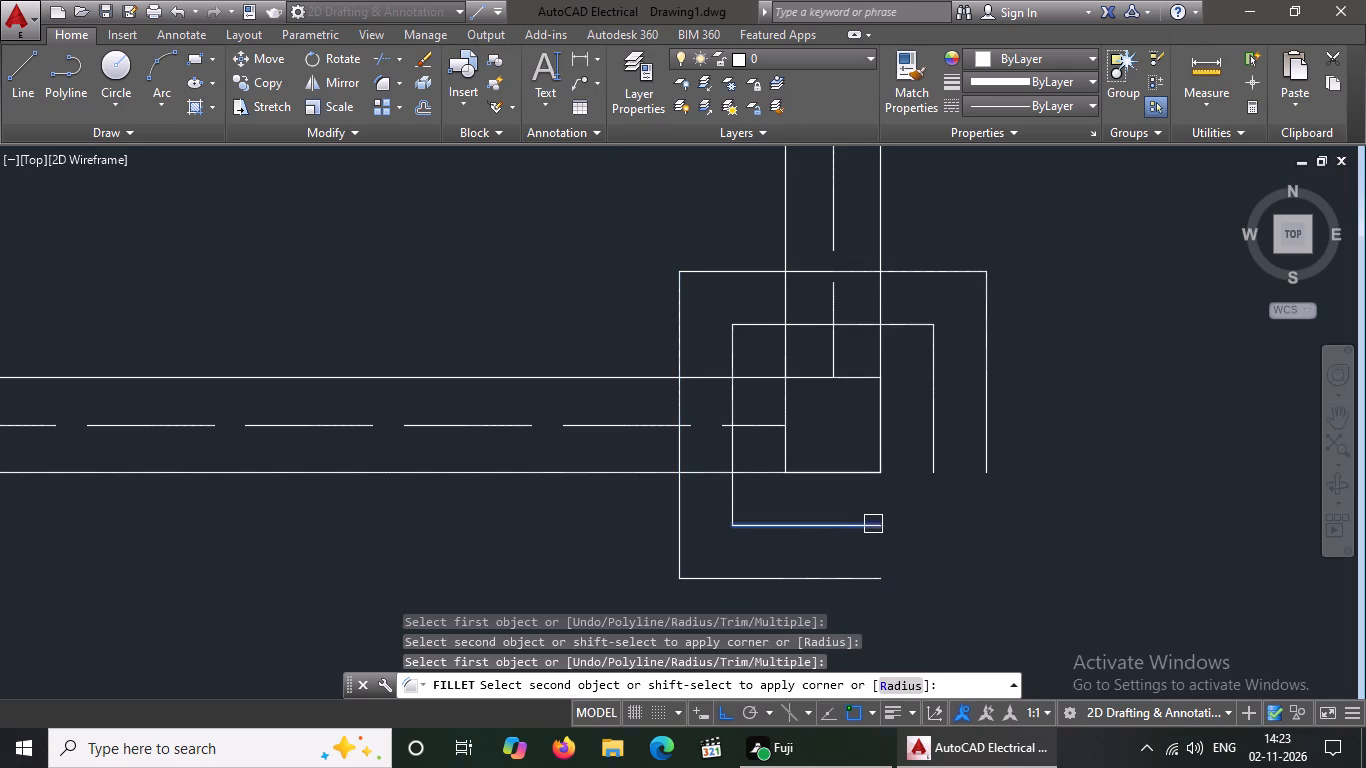
click(929, 434)
click(861, 579)
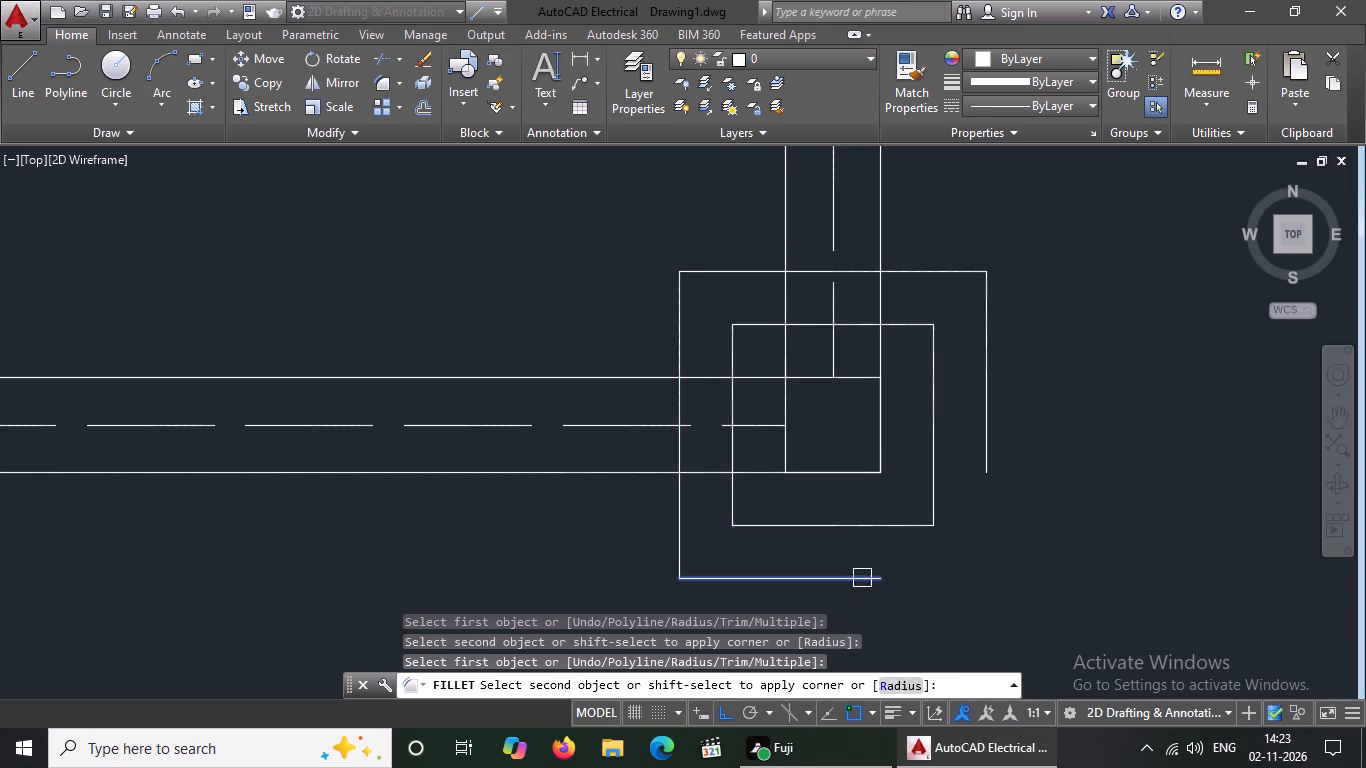
click(993, 453)
Fillet the lower-right and lower-left corners of both offset outlines around the middle wall's second column square from the bottom.
scroll(883, 467, down, 6)
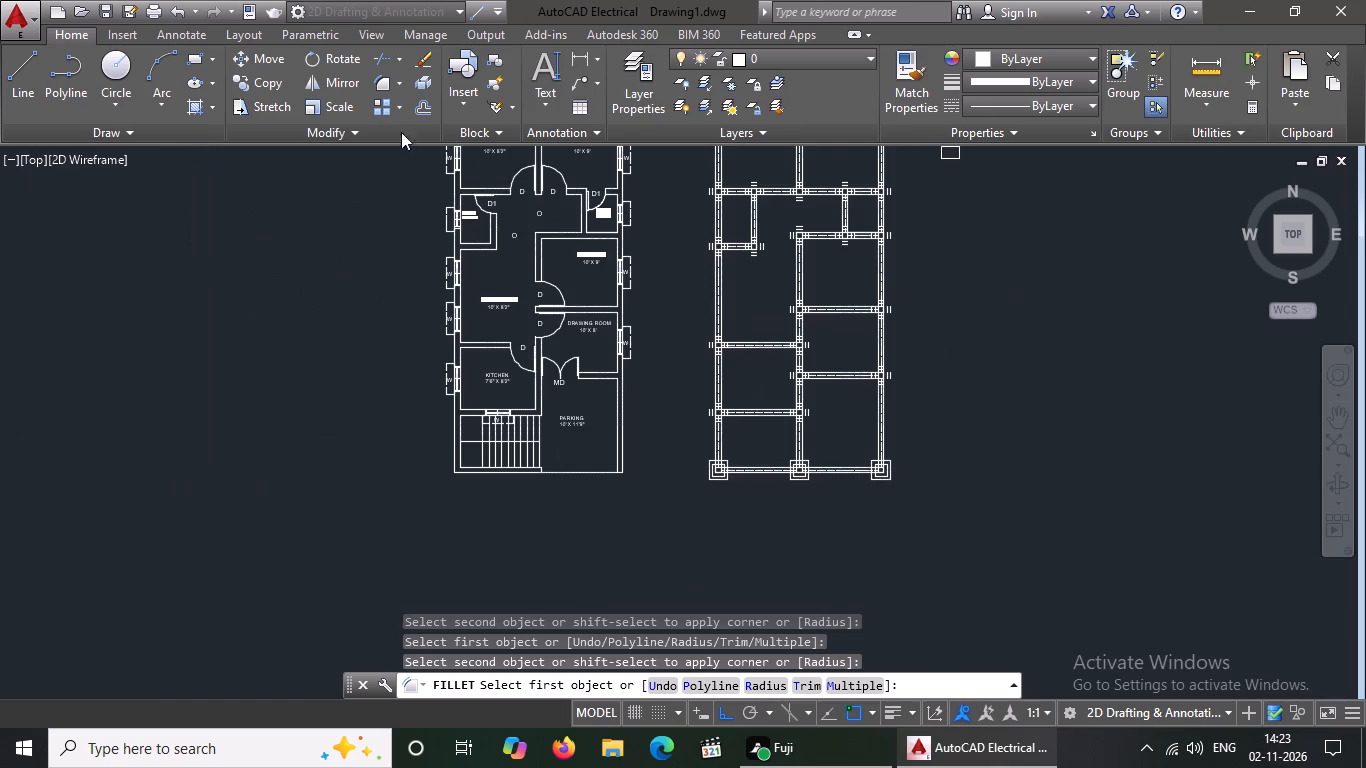
scroll(789, 435, up, 6)
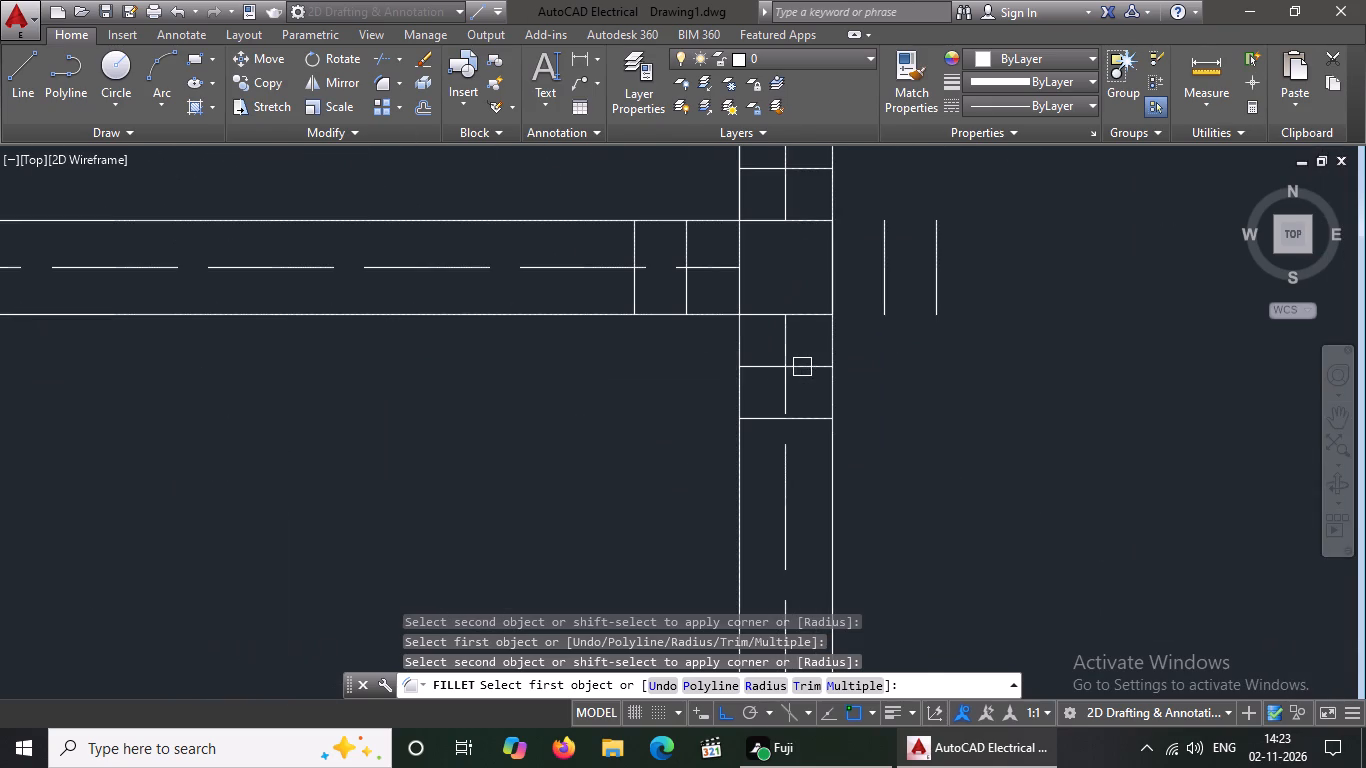
click(809, 363)
click(886, 285)
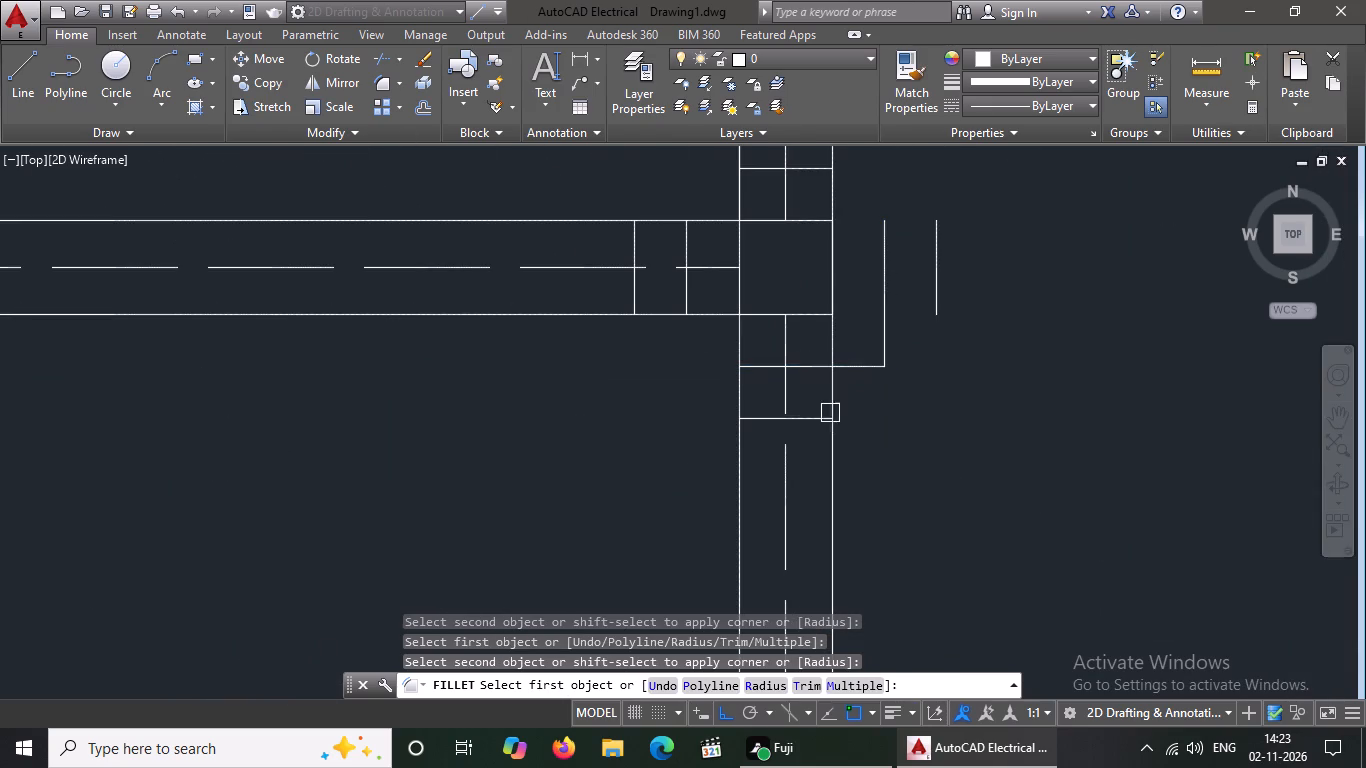
click(809, 414)
click(945, 286)
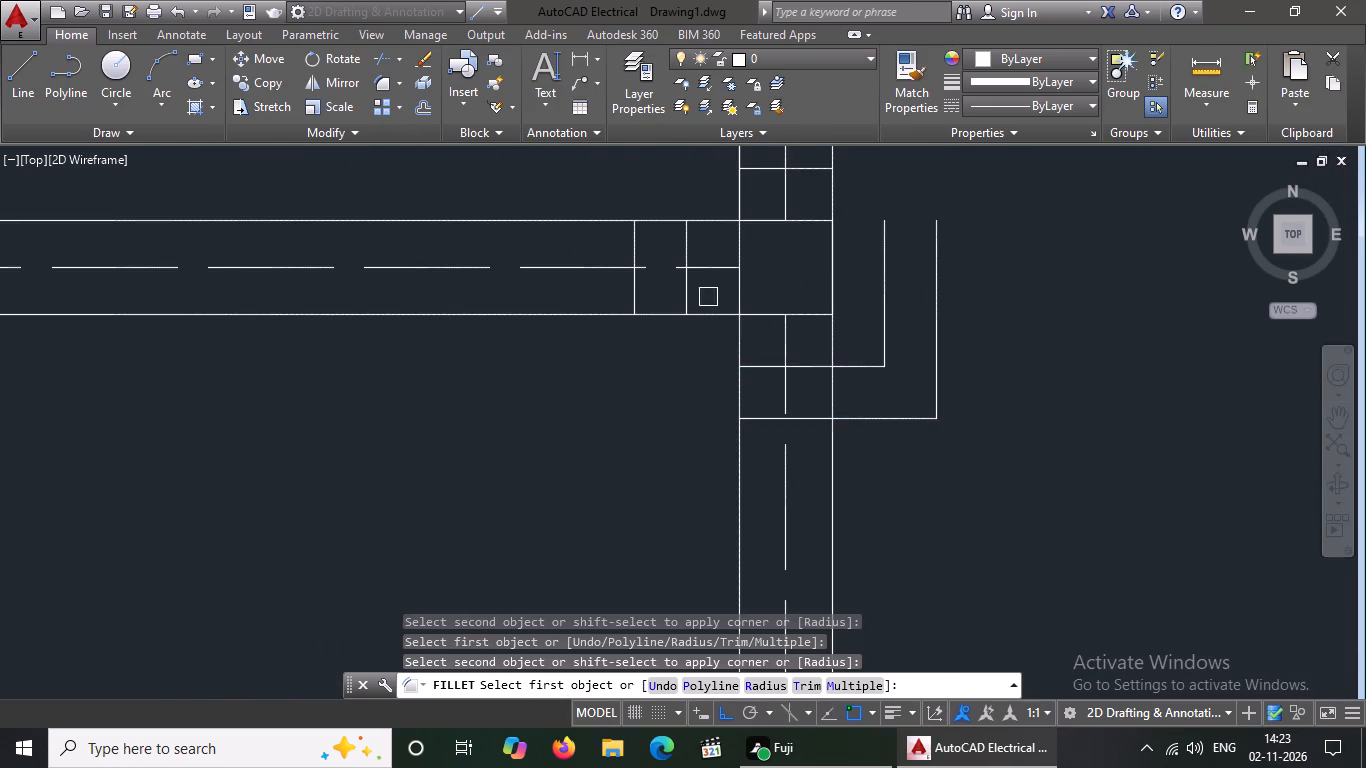
click(688, 291)
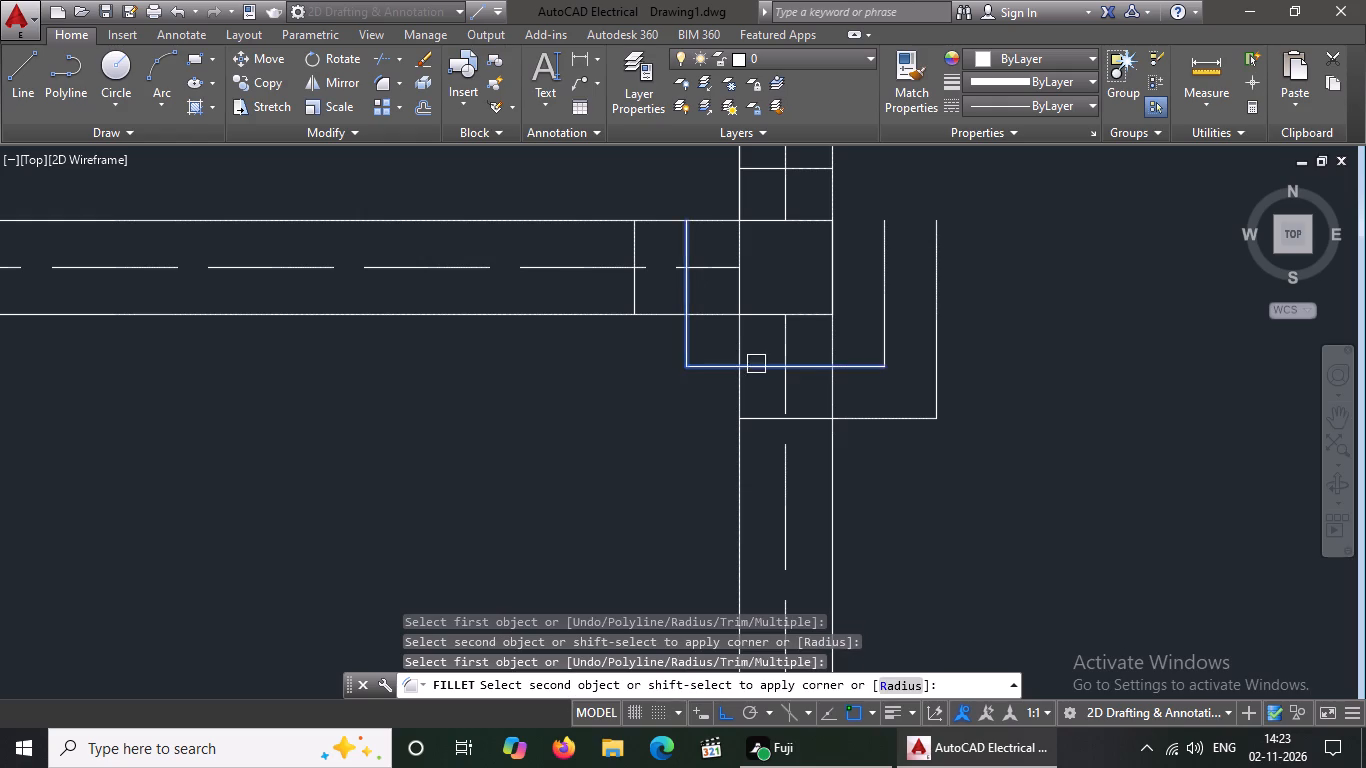
click(758, 363)
click(641, 294)
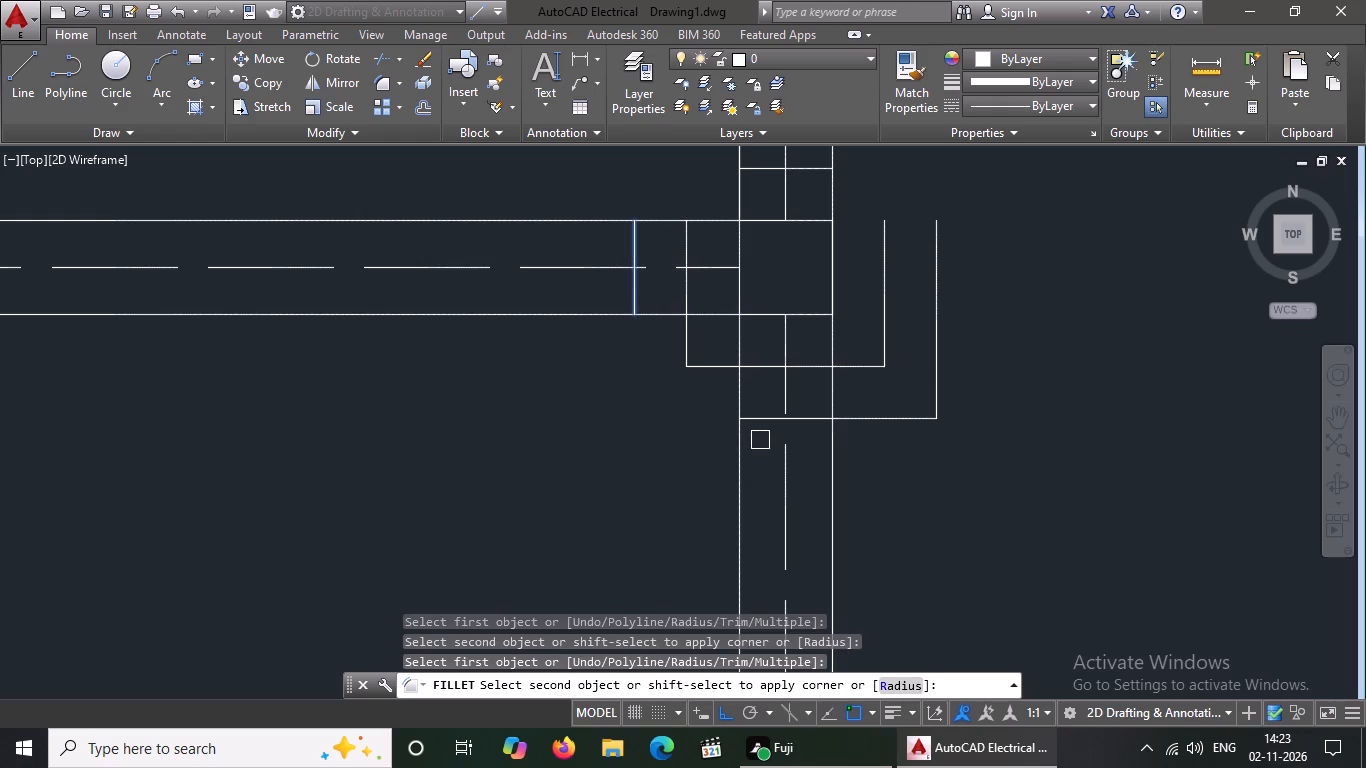
click(759, 417)
Fillet the upper-left and upper-right corners of both offset outlines around the middle wall's second column square to close them.
scroll(757, 437, down, 1)
scroll(743, 316, up, 2)
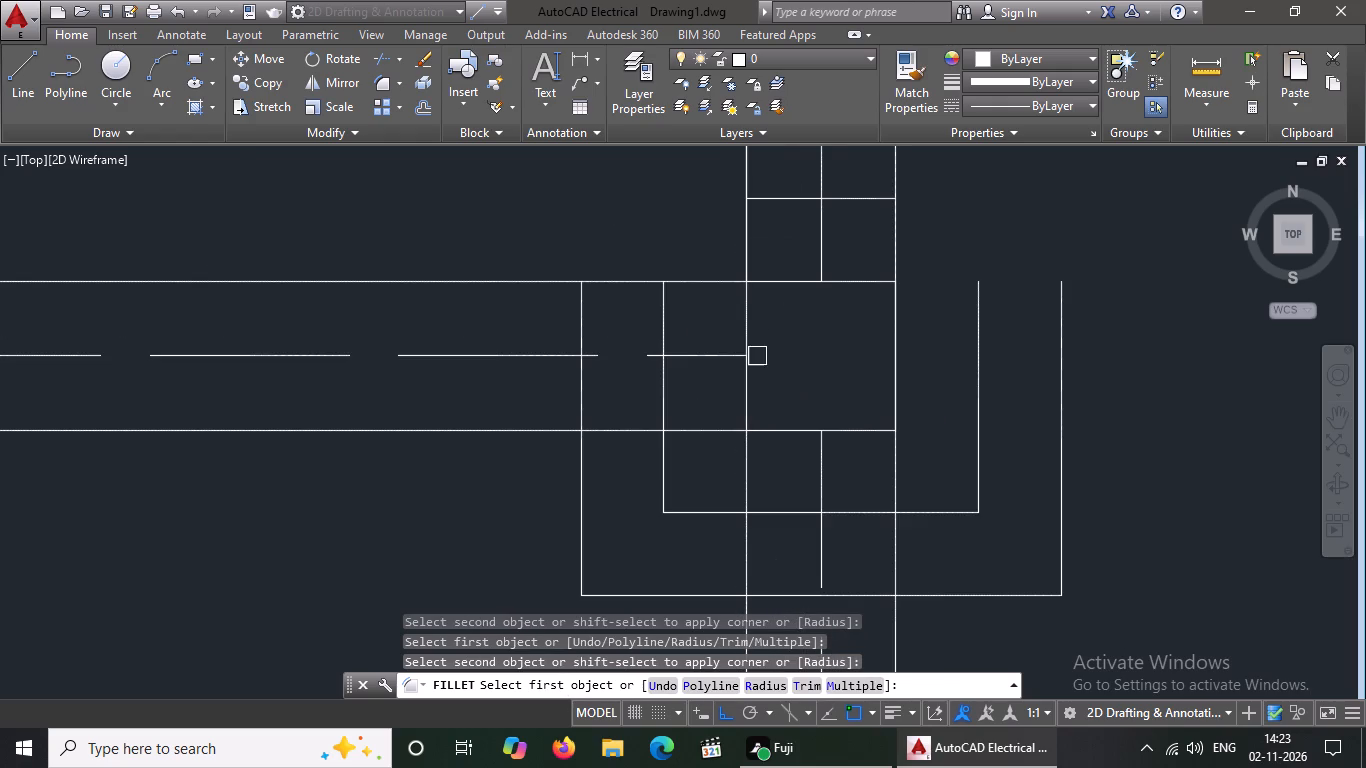
drag(658, 318, 668, 313)
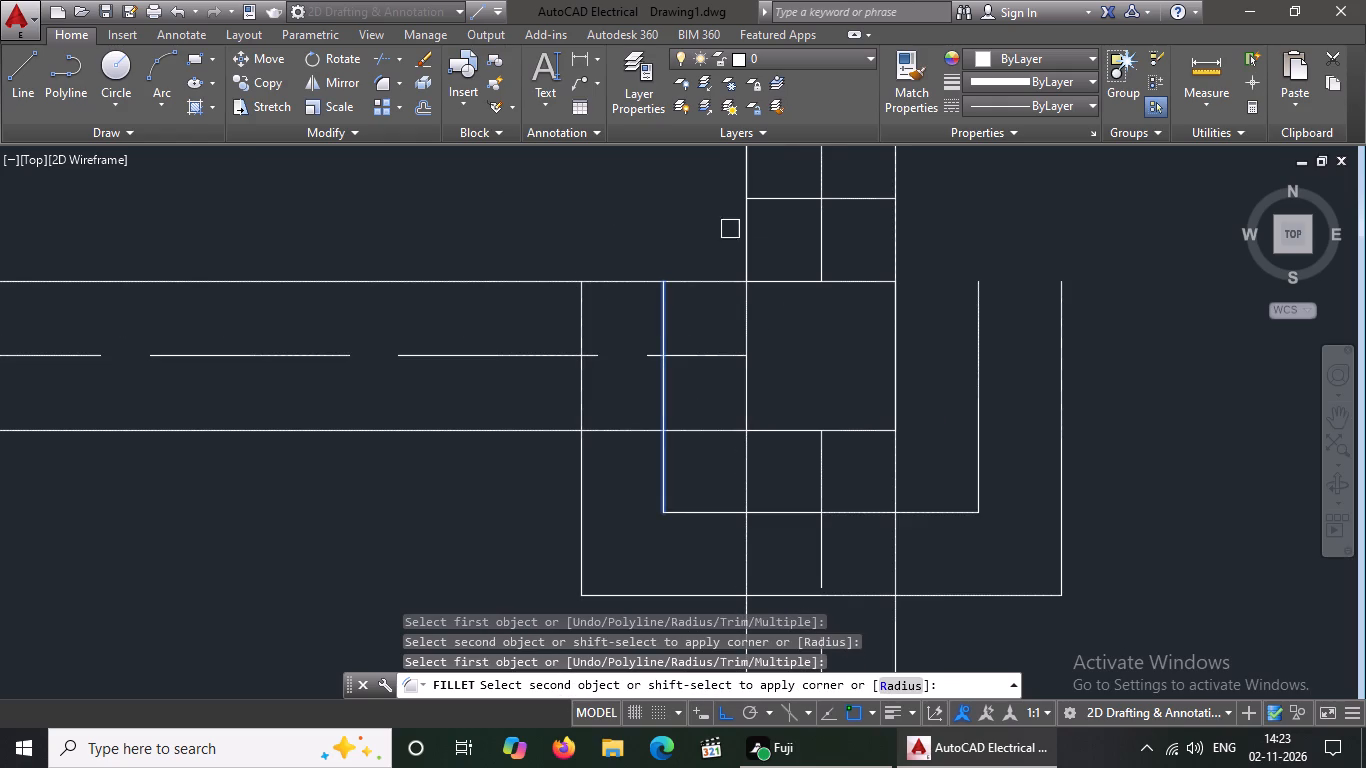
click(770, 201)
scroll(777, 217, down, 3)
scroll(751, 235, up, 1)
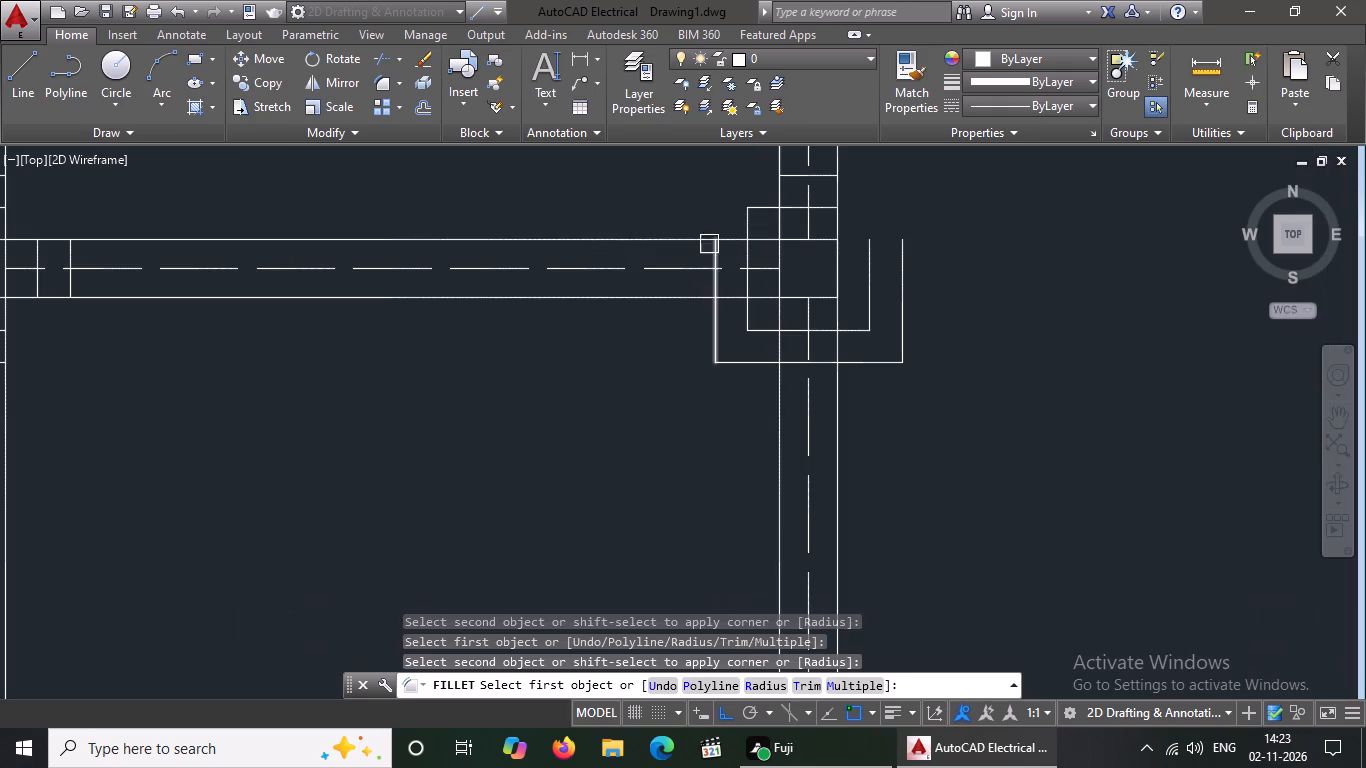
scroll(718, 256, up, 1)
click(705, 249)
scroll(721, 249, down, 3)
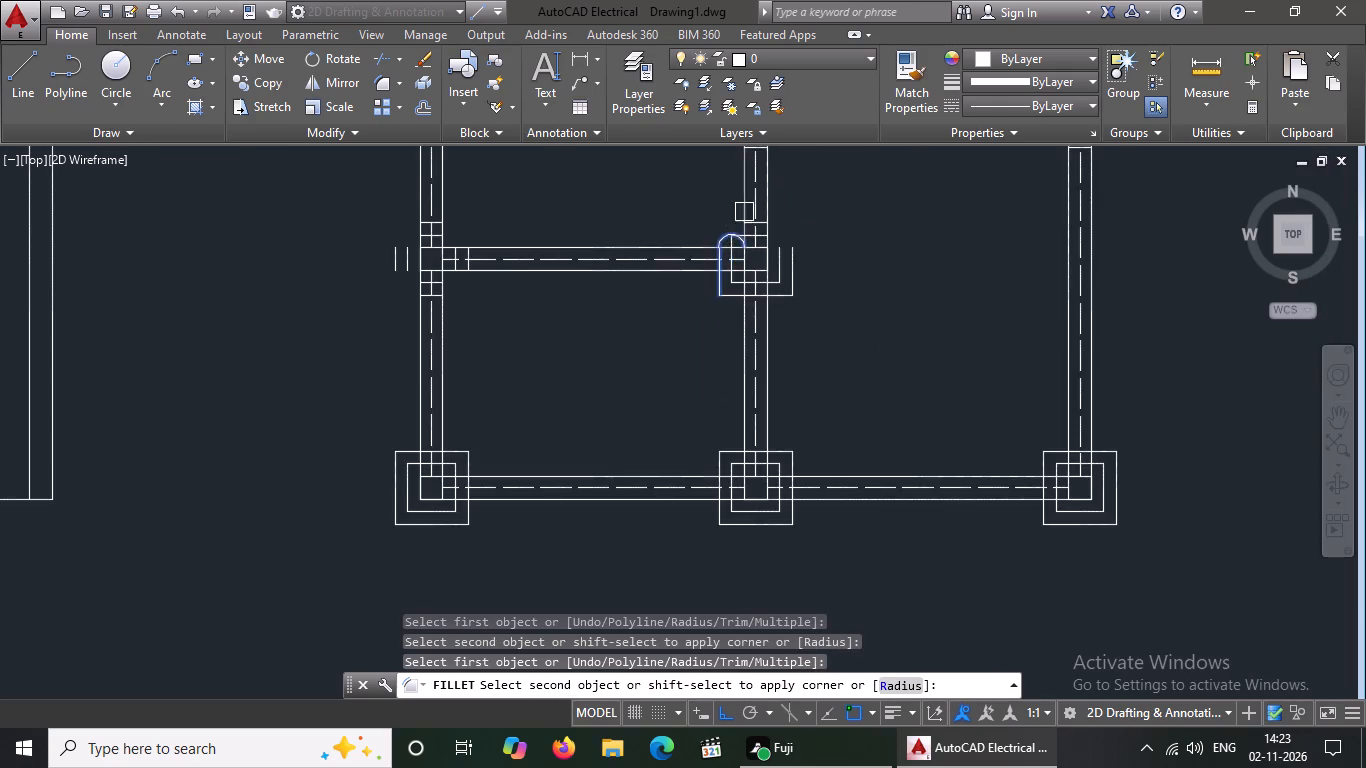
scroll(763, 205, up, 3)
click(703, 271)
click(752, 326)
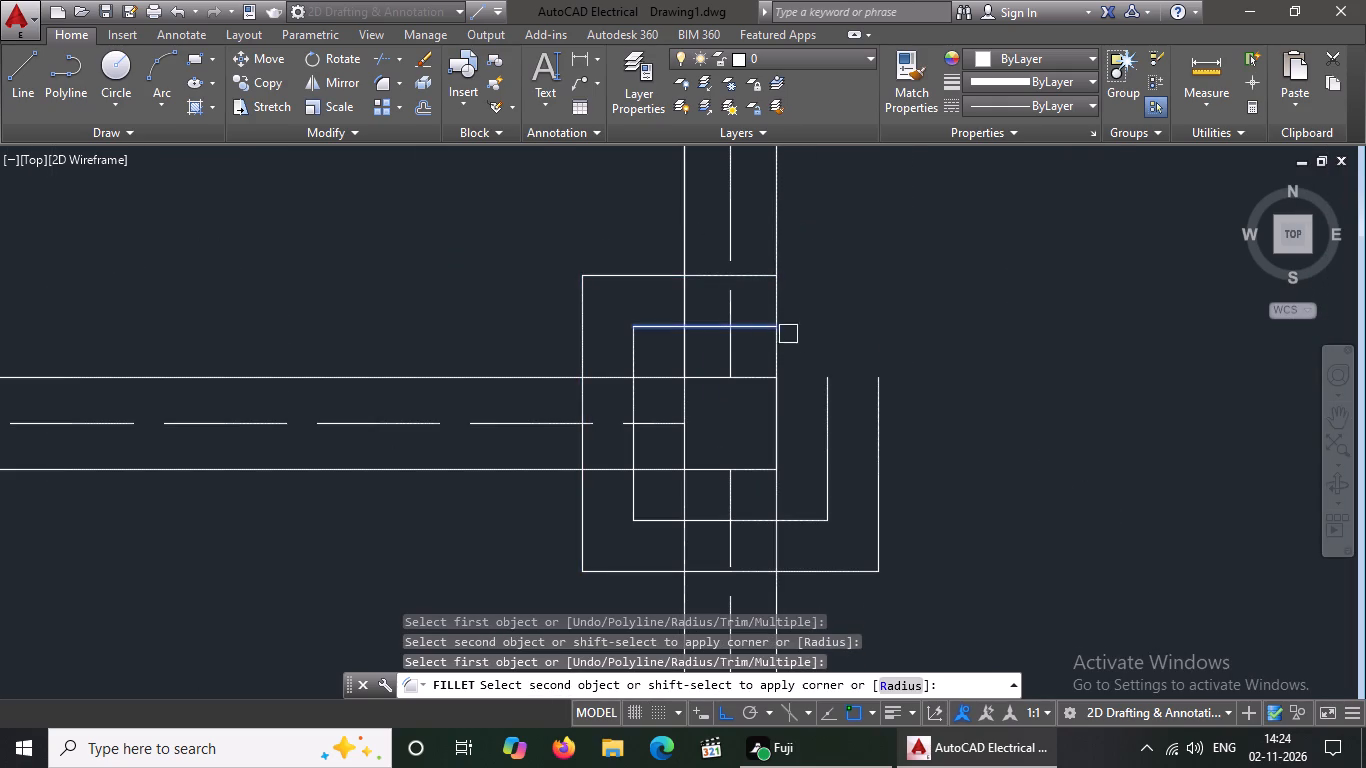
click(831, 413)
click(759, 273)
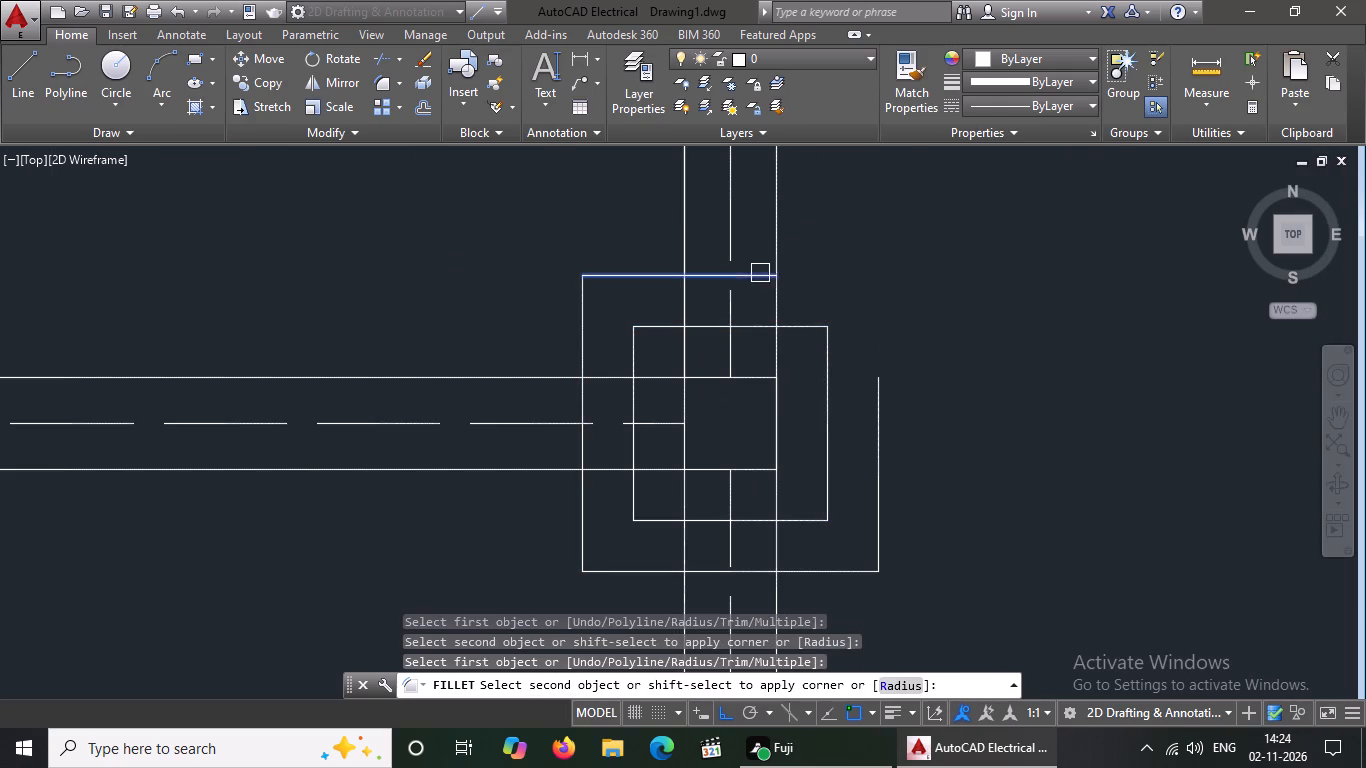
click(879, 405)
Fillet the lower-left and lower-right corners of both offset outlines around the left wall's second column square from the bottom.
scroll(699, 369, down, 4)
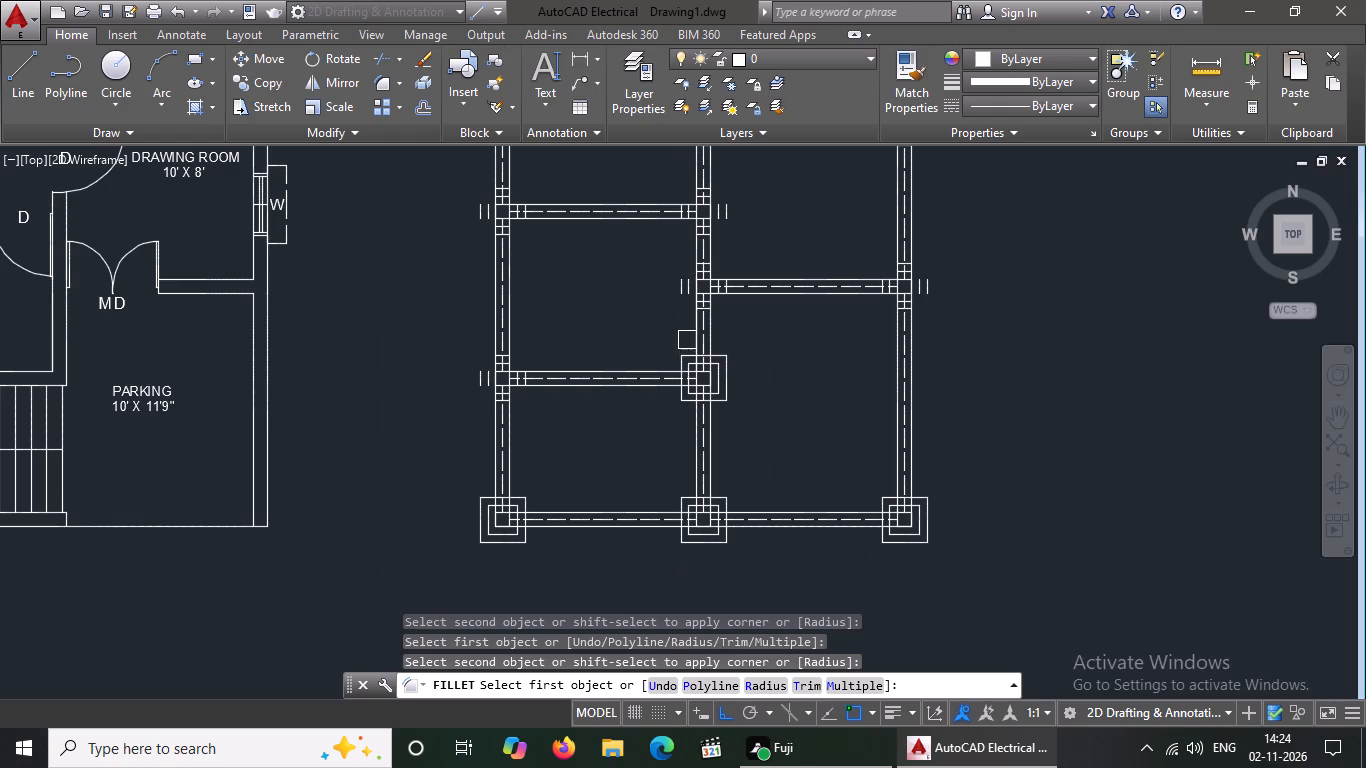
scroll(478, 385, up, 3)
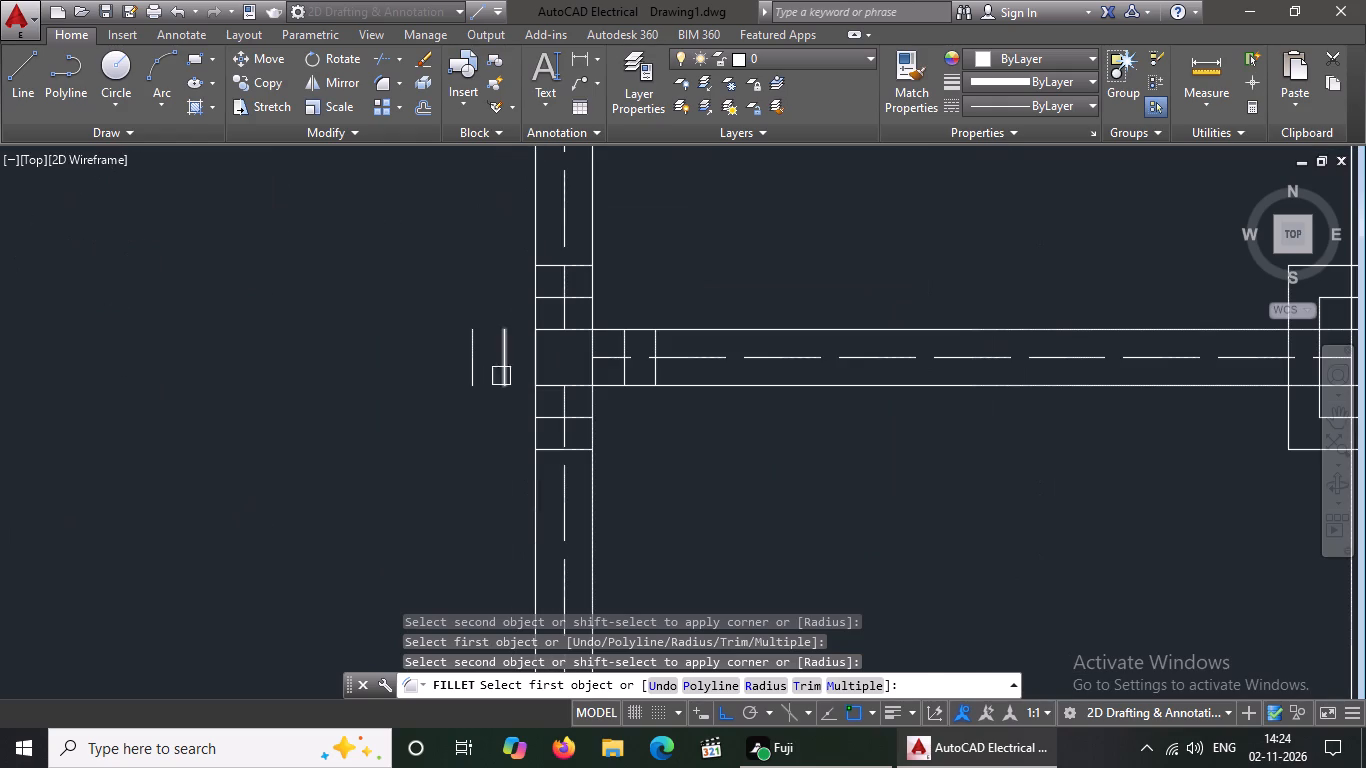
click(507, 367)
click(552, 413)
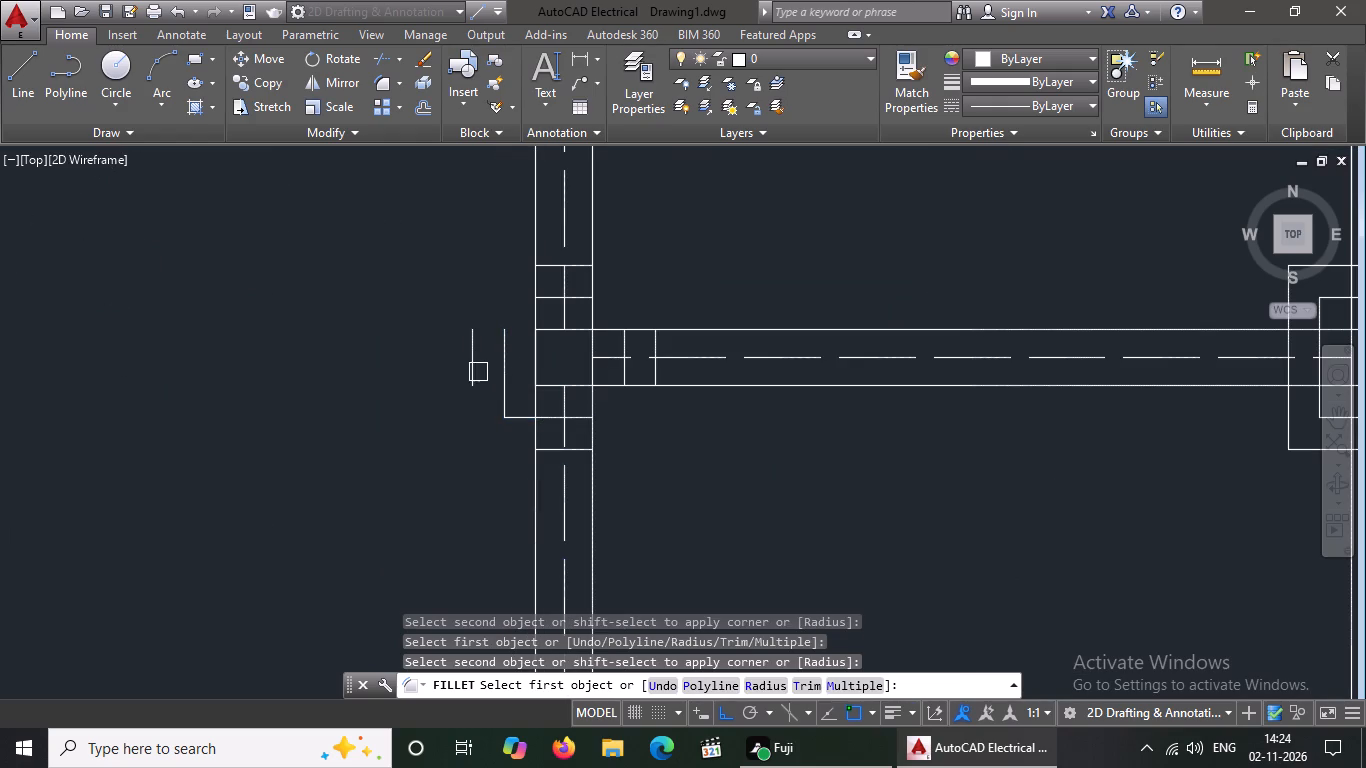
click(471, 368)
click(549, 454)
click(577, 414)
click(621, 373)
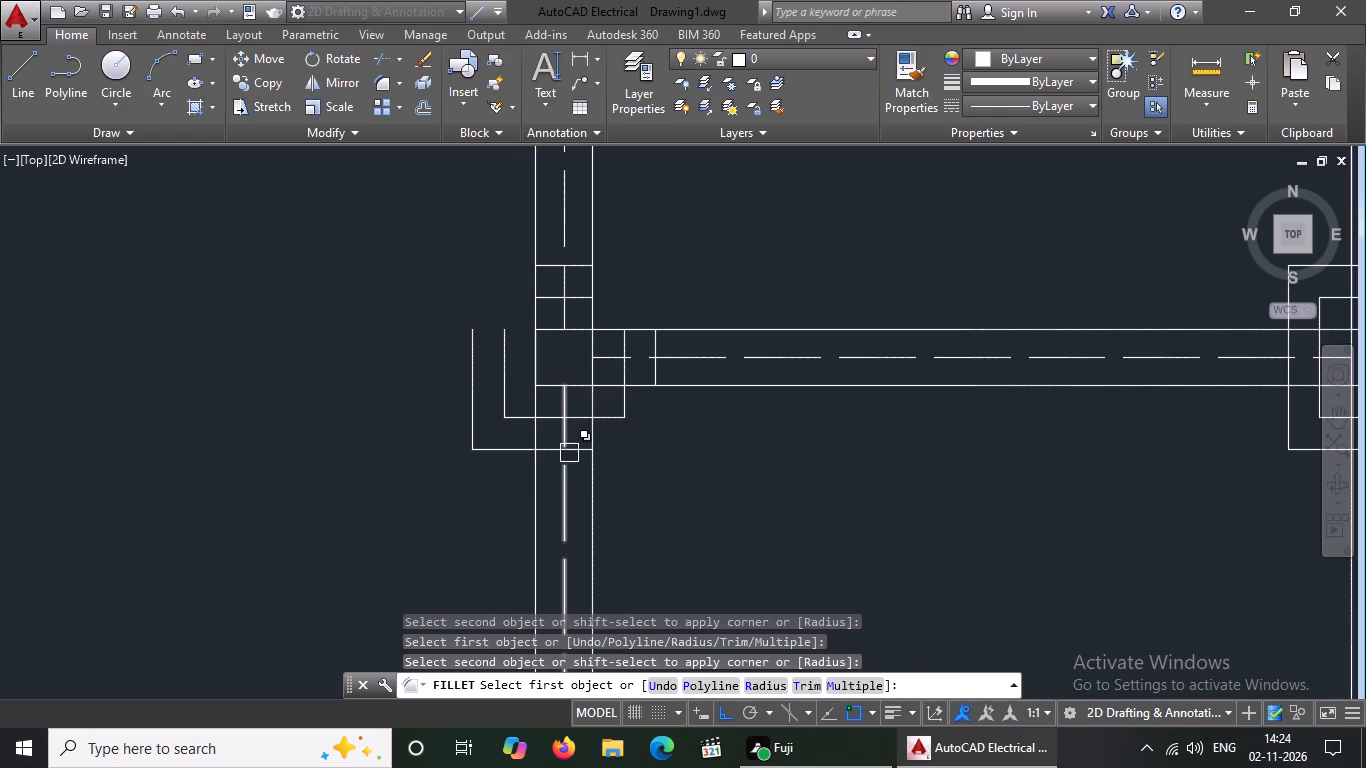
click(581, 447)
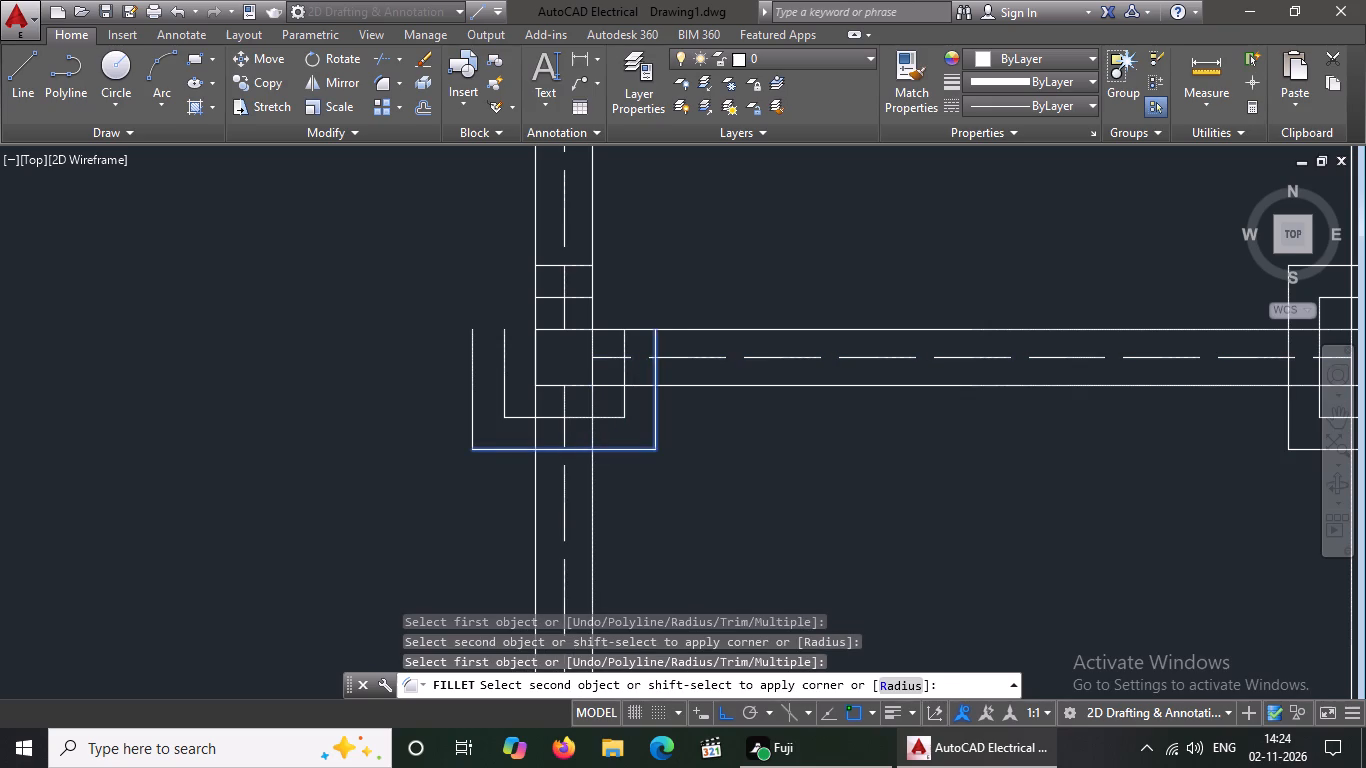
click(650, 370)
Fillet the upper-left and upper-right corners of both offset outlines around the left wall's second column square to close them.
click(508, 336)
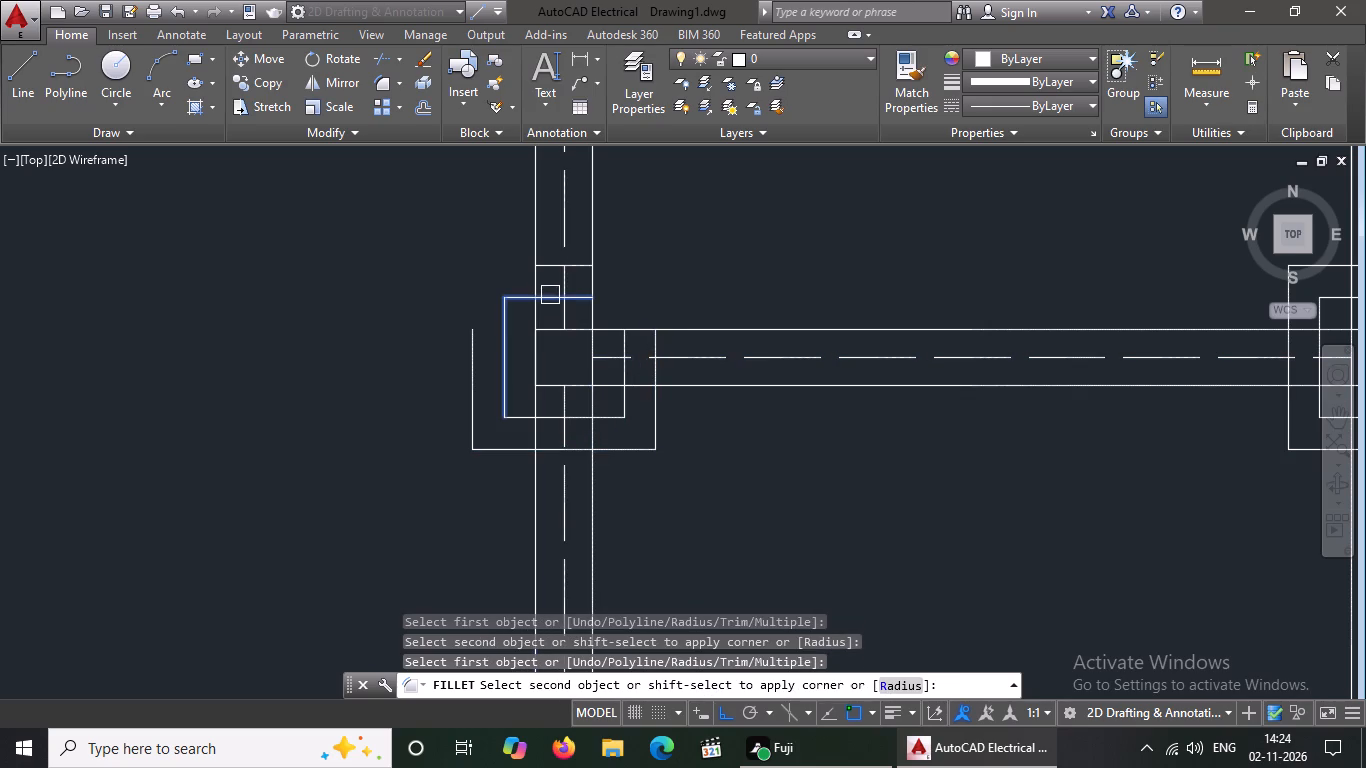
click(550, 295)
click(468, 361)
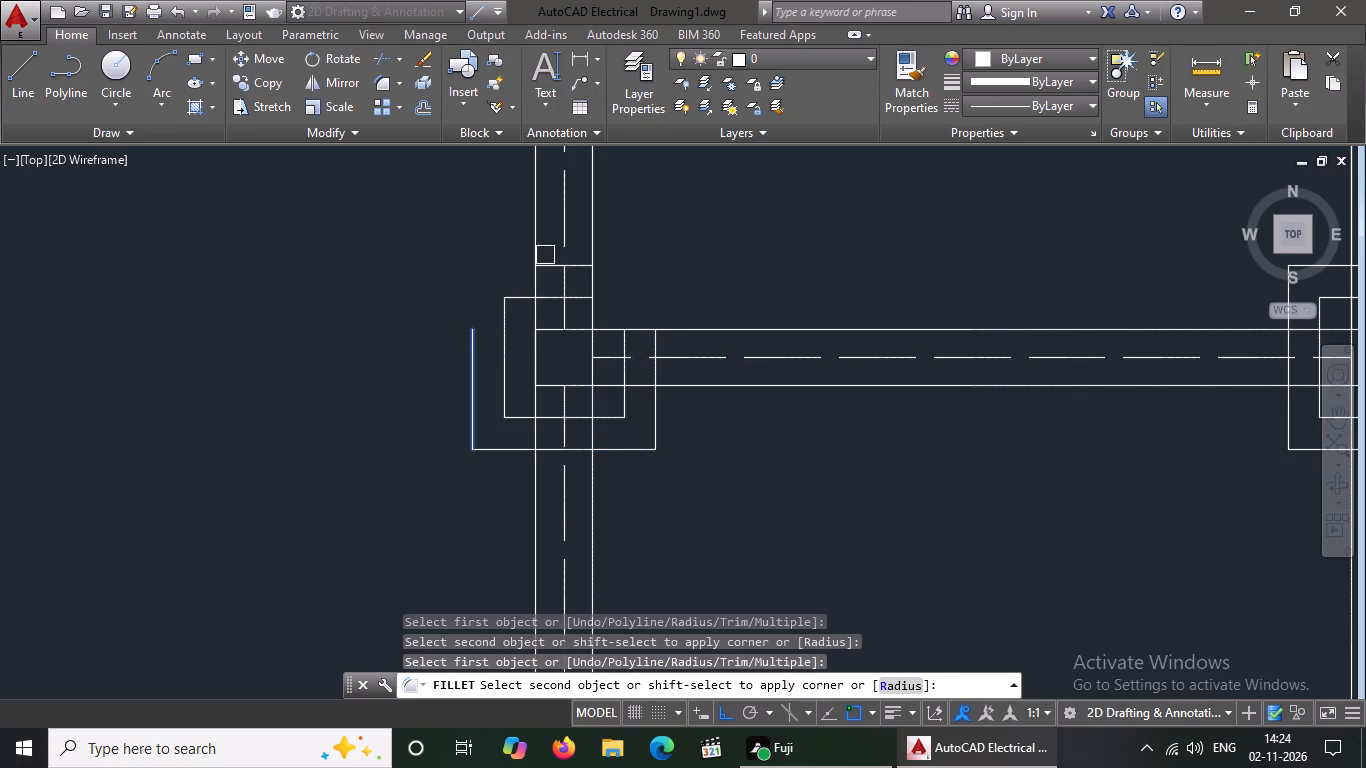
click(543, 265)
scroll(598, 340, up, 2)
click(542, 233)
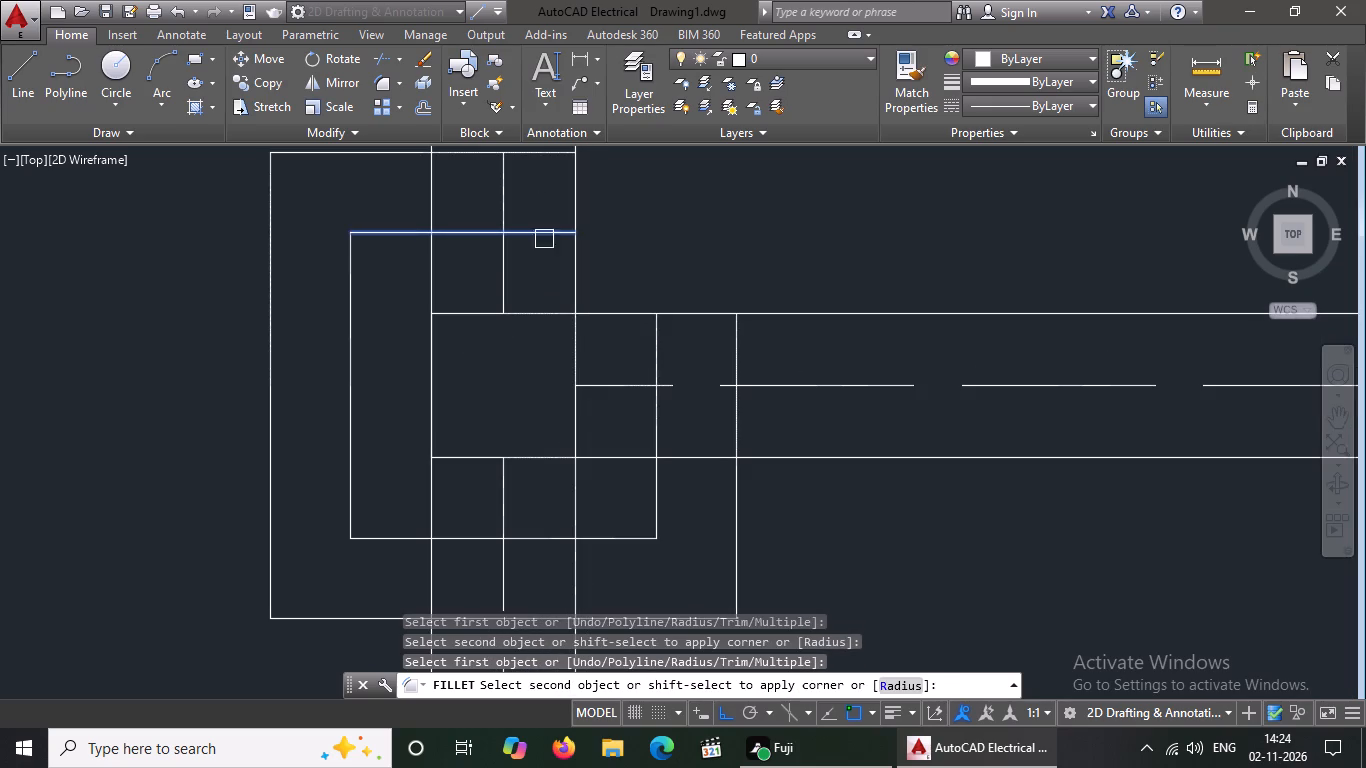
click(658, 353)
scroll(627, 356, down, 3)
scroll(621, 297, up, 3)
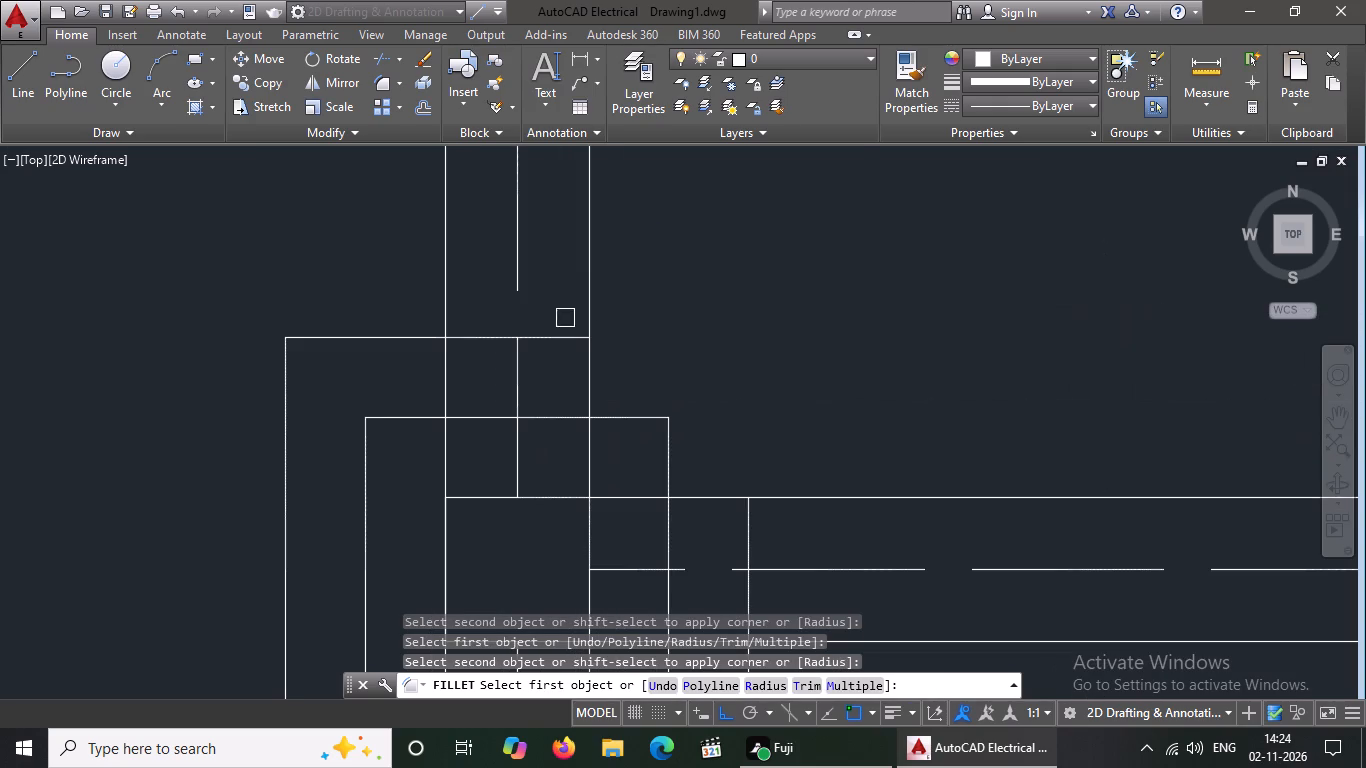
click(559, 335)
scroll(594, 318, down, 4)
scroll(646, 341, up, 4)
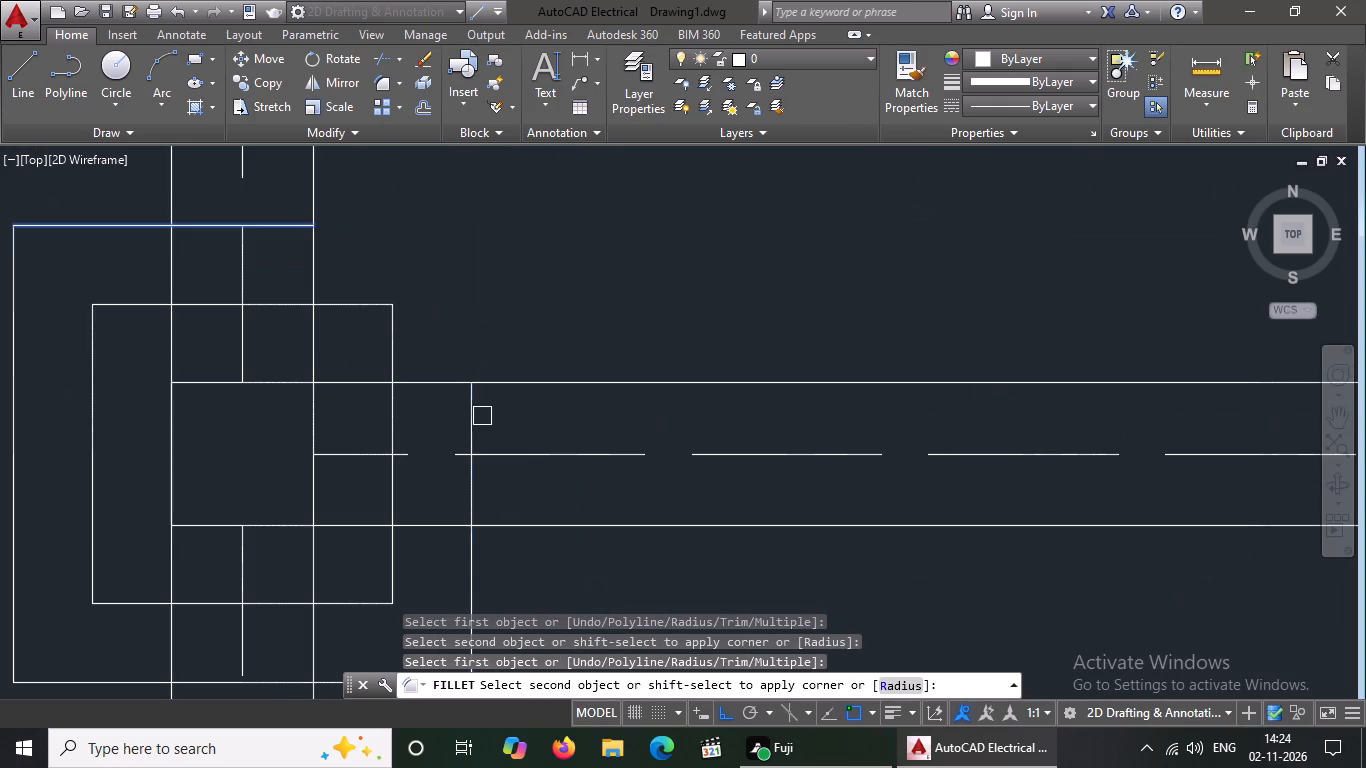
click(473, 417)
Fillet the upper-left and upper-right corners of both offset outlines around the middle wall's third column square from the bottom.
scroll(492, 381, down, 5)
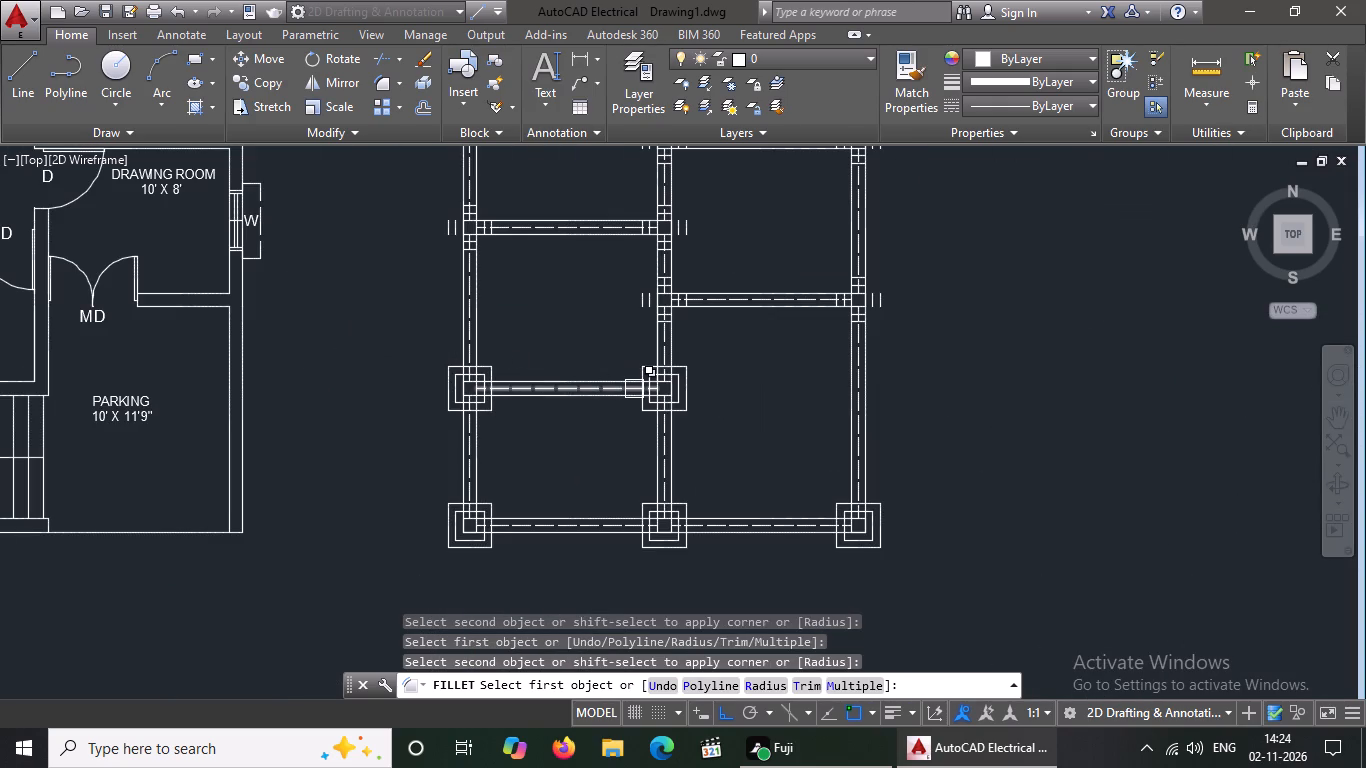
scroll(676, 285, up, 3)
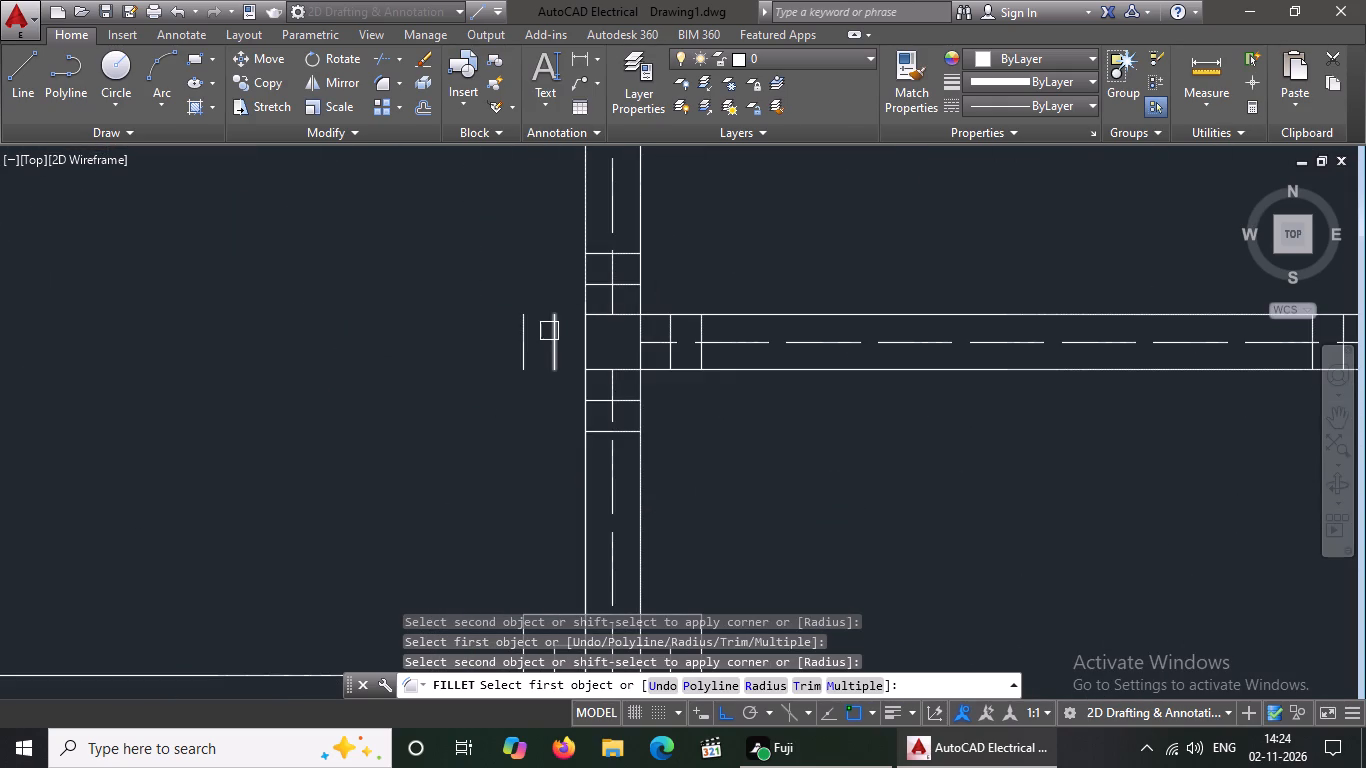
click(549, 331)
scroll(588, 287, up, 2)
click(594, 283)
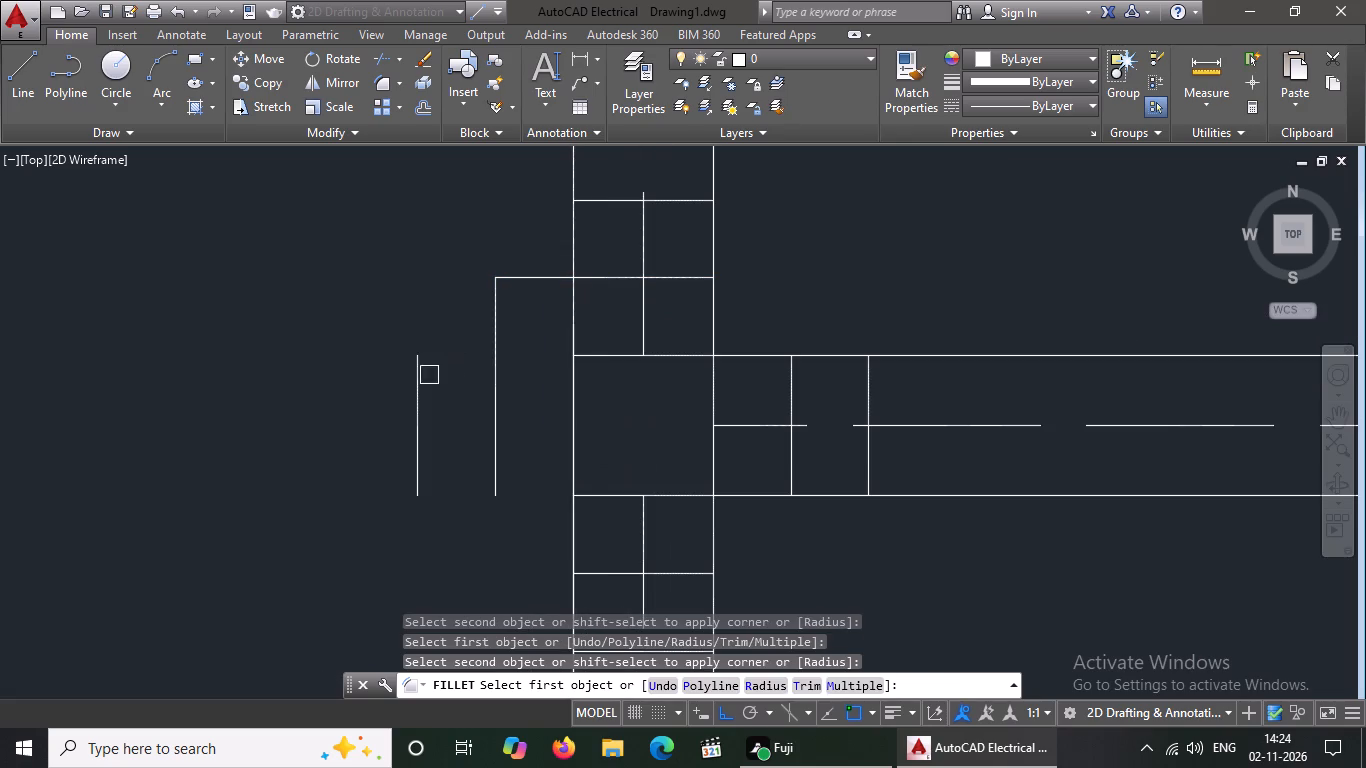
click(408, 382)
click(595, 211)
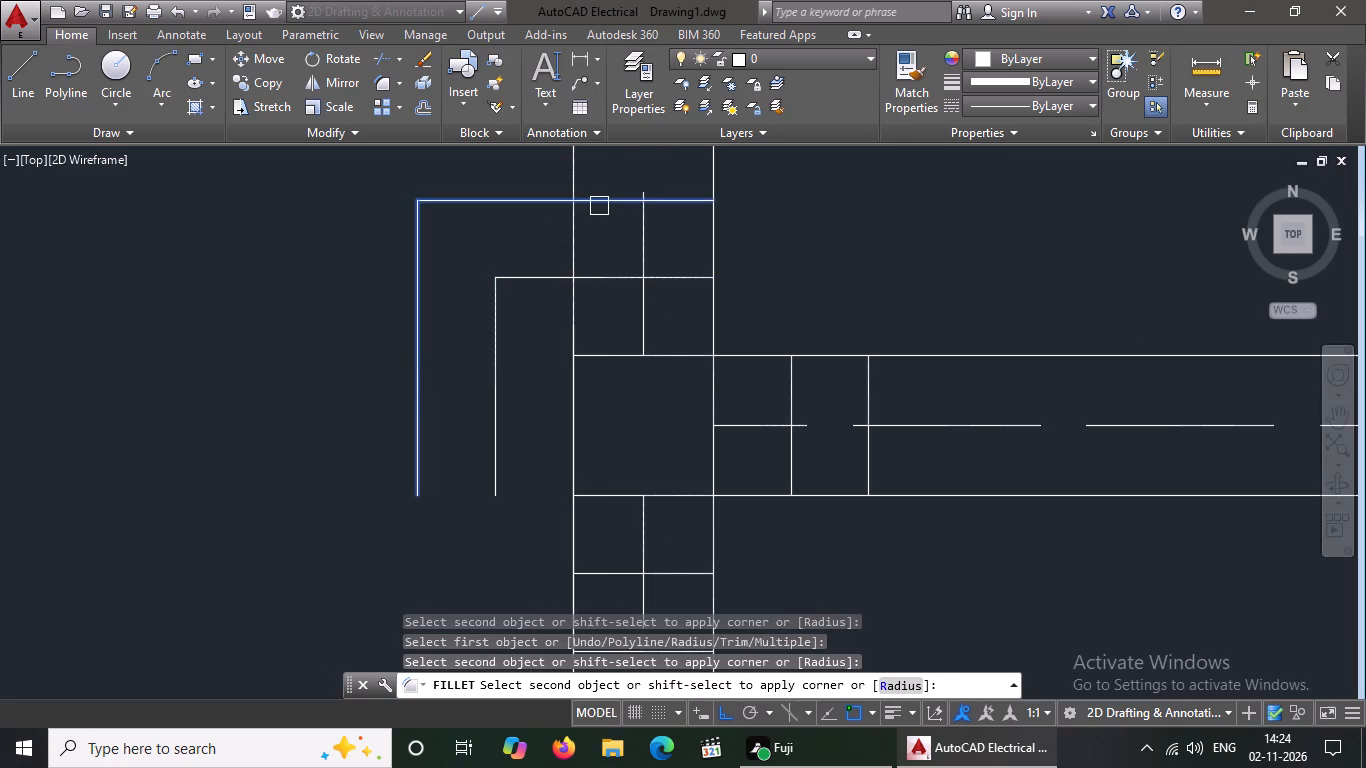
click(600, 205)
click(679, 280)
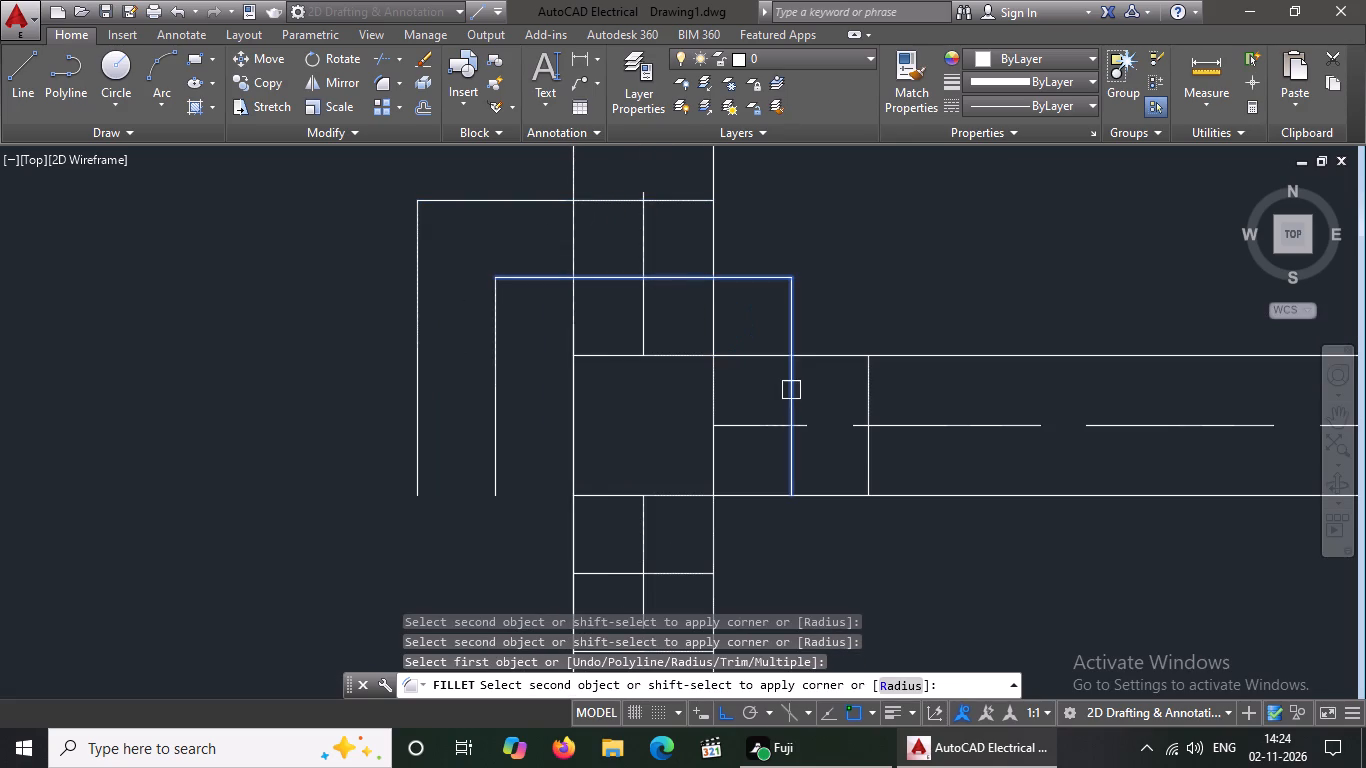
click(791, 390)
click(673, 200)
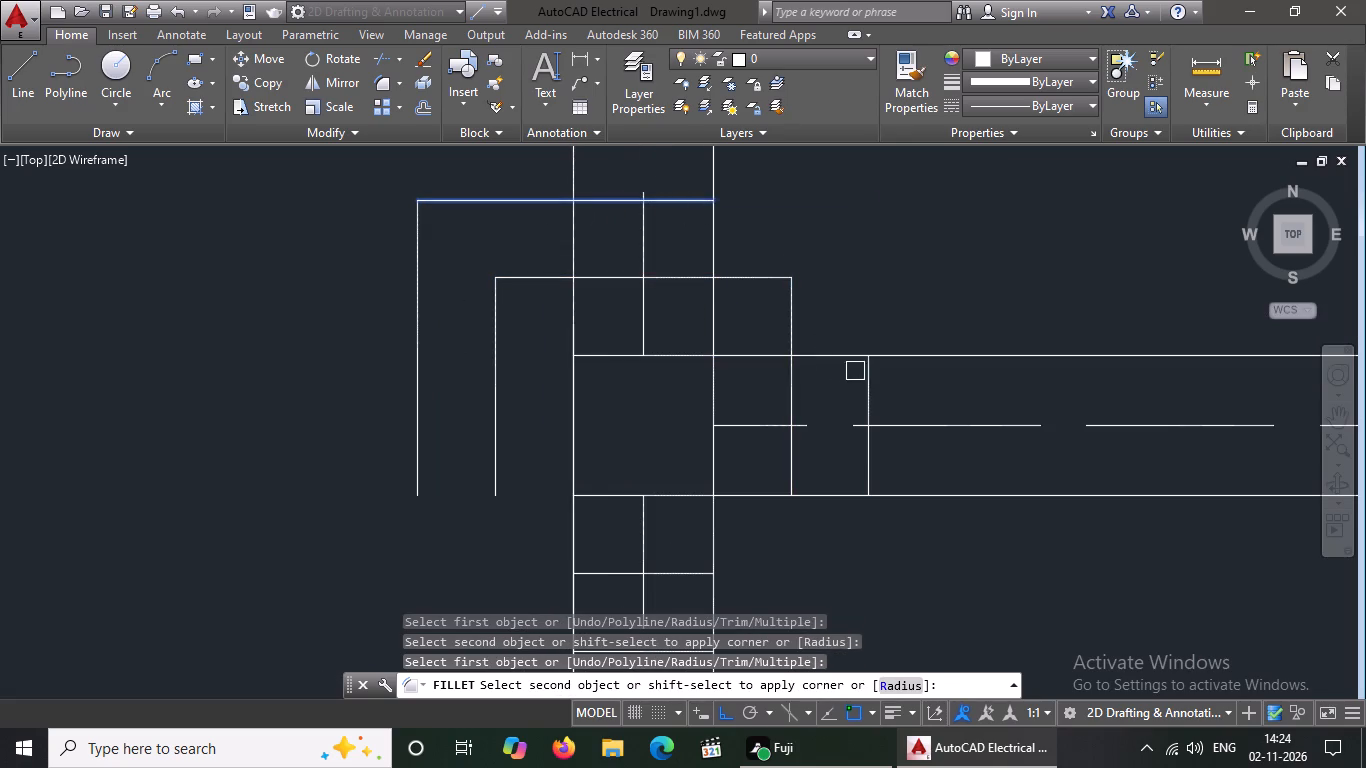
click(869, 387)
Fillet the lower-left and lower-right corners of both offset outlines around the middle wall's third column square to close them.
click(495, 435)
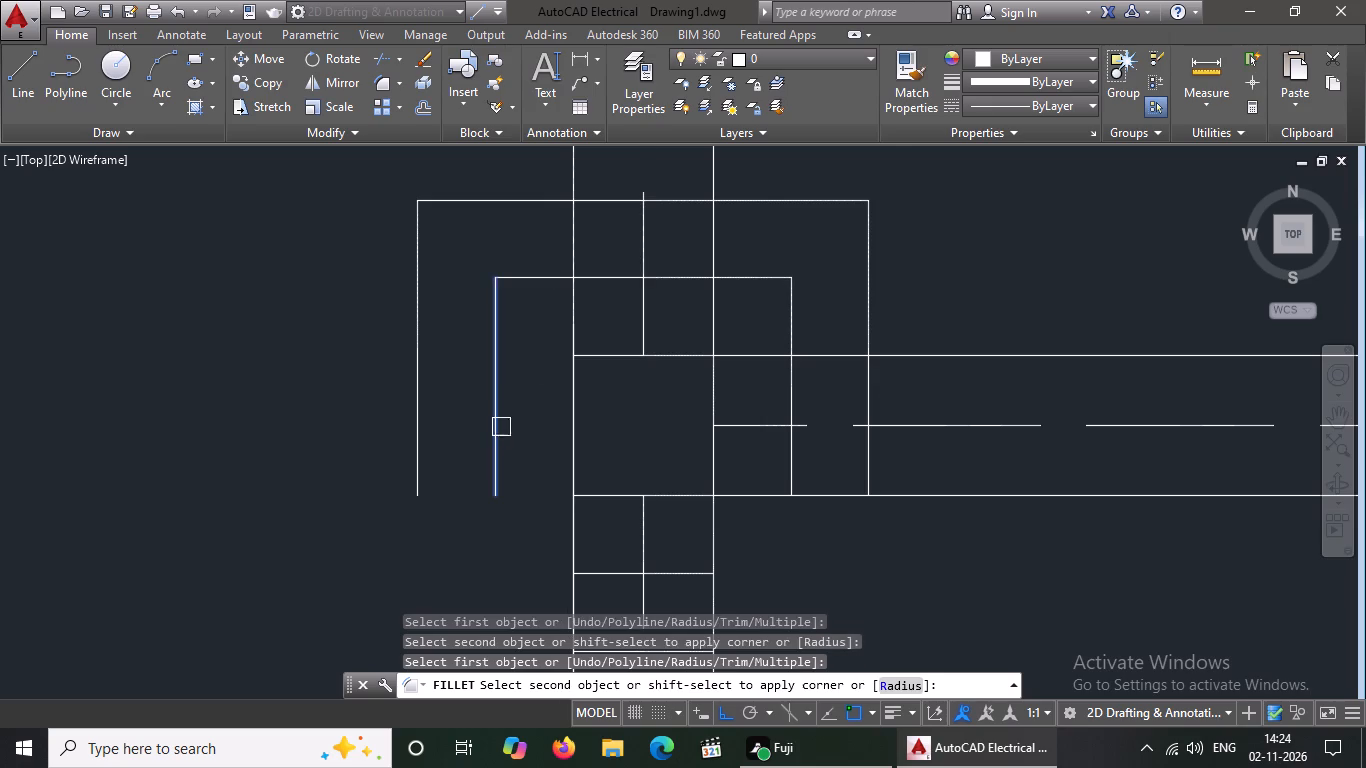
scroll(531, 383, down, 4)
scroll(550, 412, up, 3)
click(509, 411)
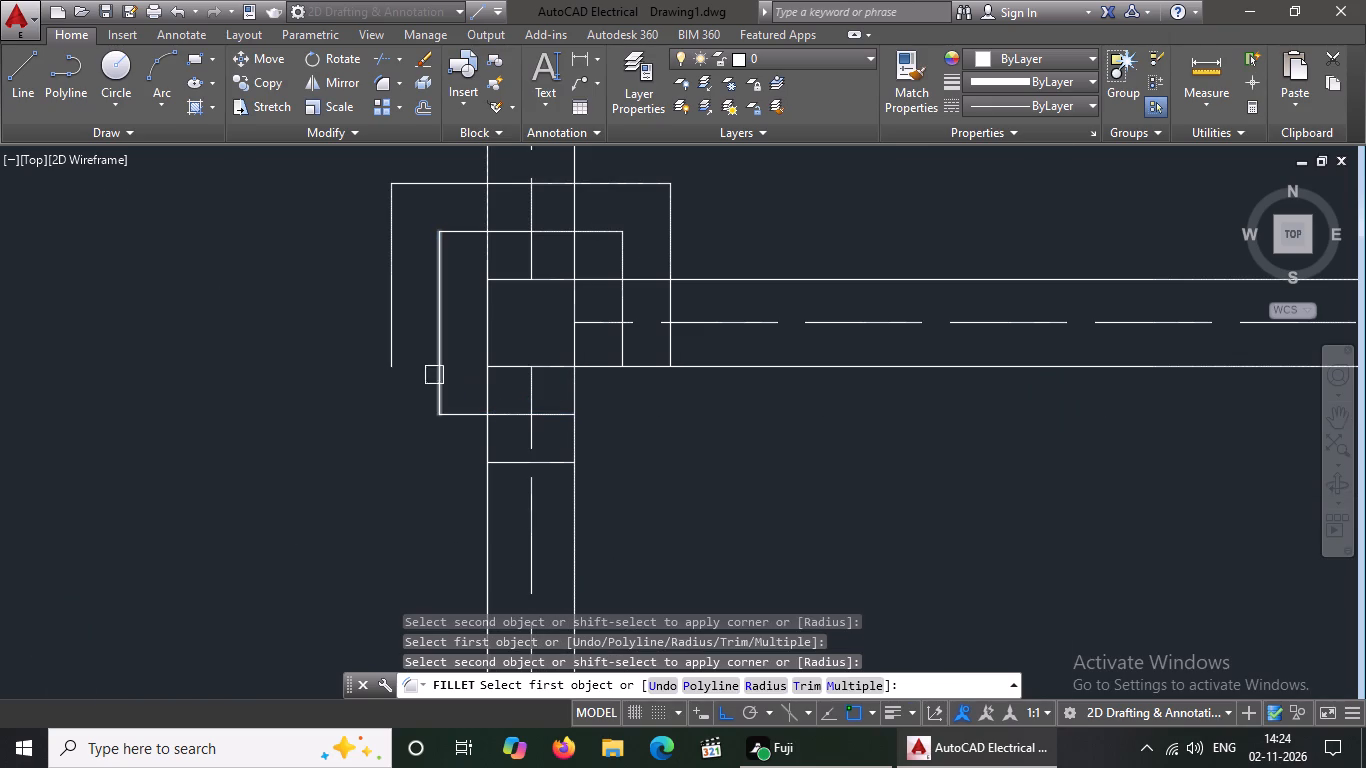
click(392, 340)
click(518, 465)
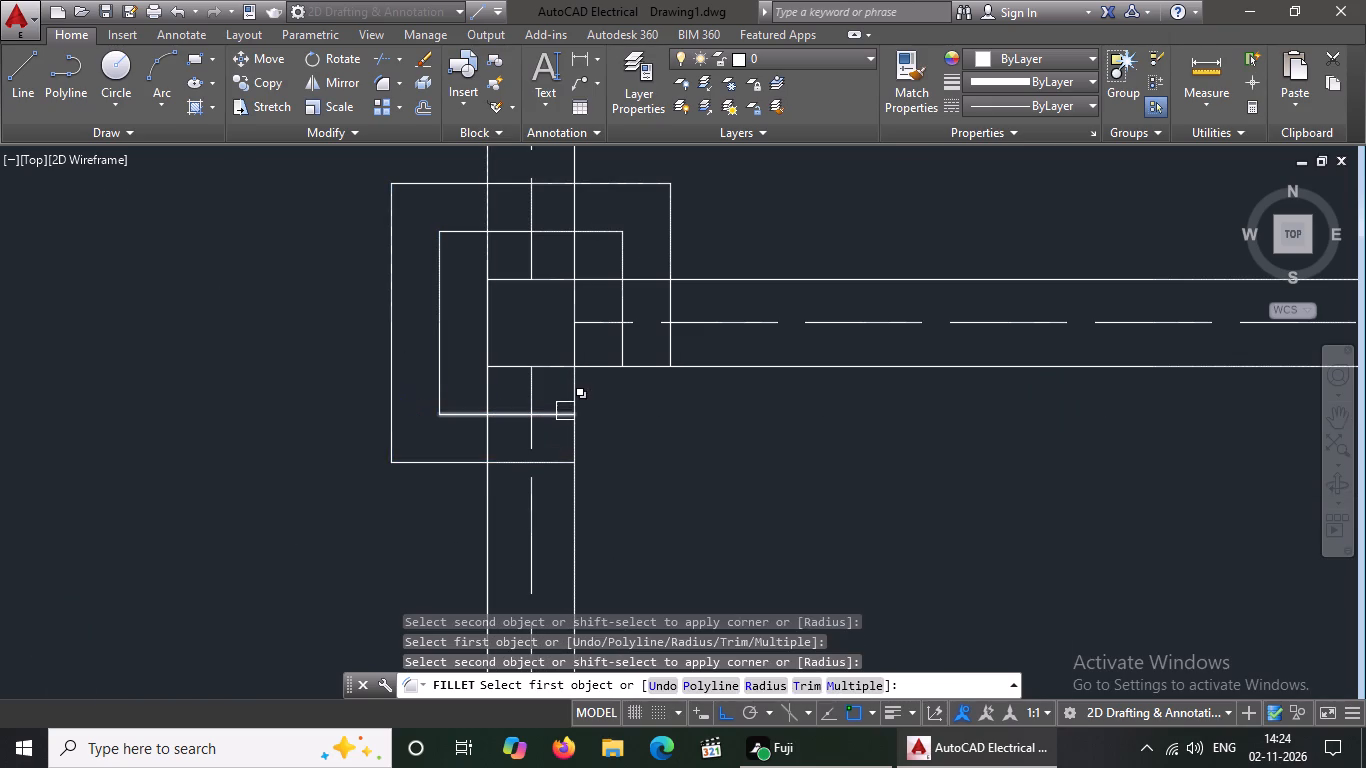
click(564, 410)
click(615, 337)
click(549, 464)
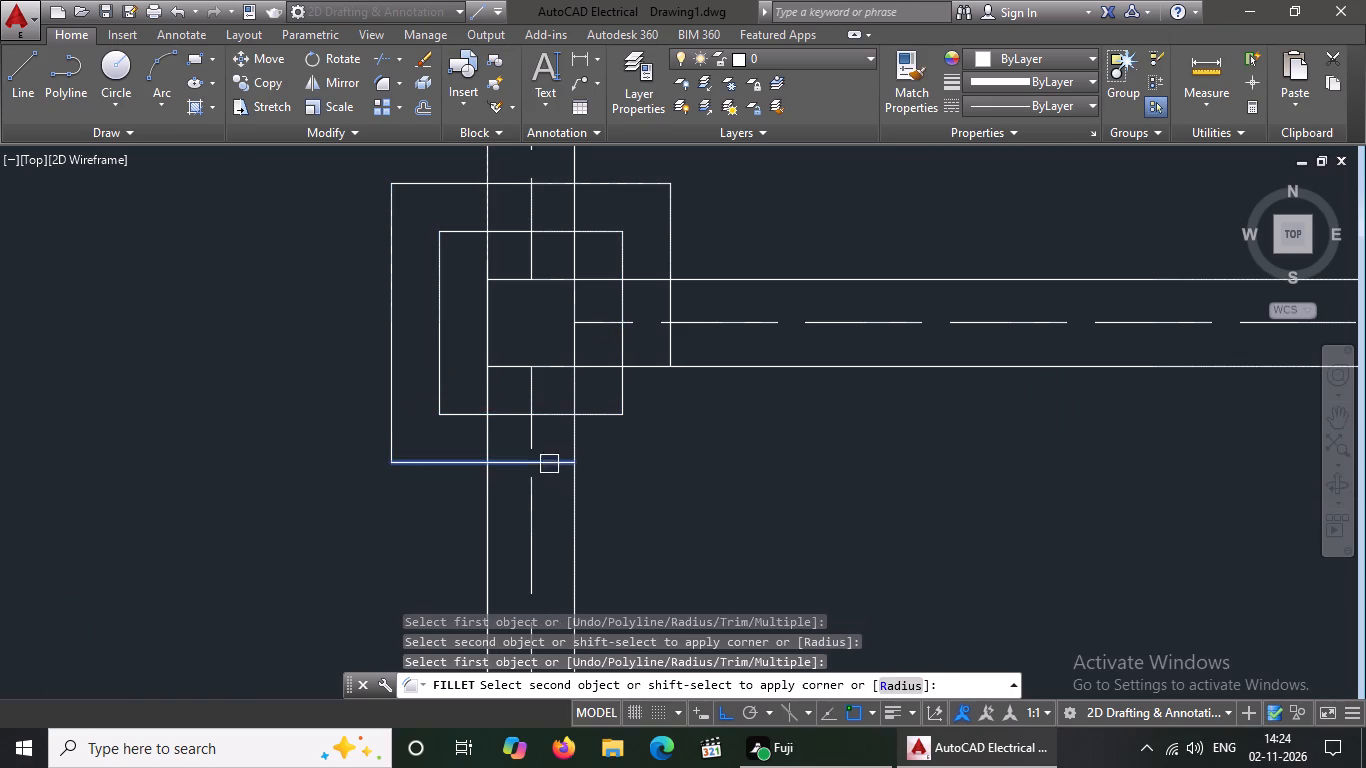
click(667, 342)
Fillet the lower-left and lower-right corners of both offset outlines around the right wall's second column square from the bottom.
scroll(498, 347, down, 2)
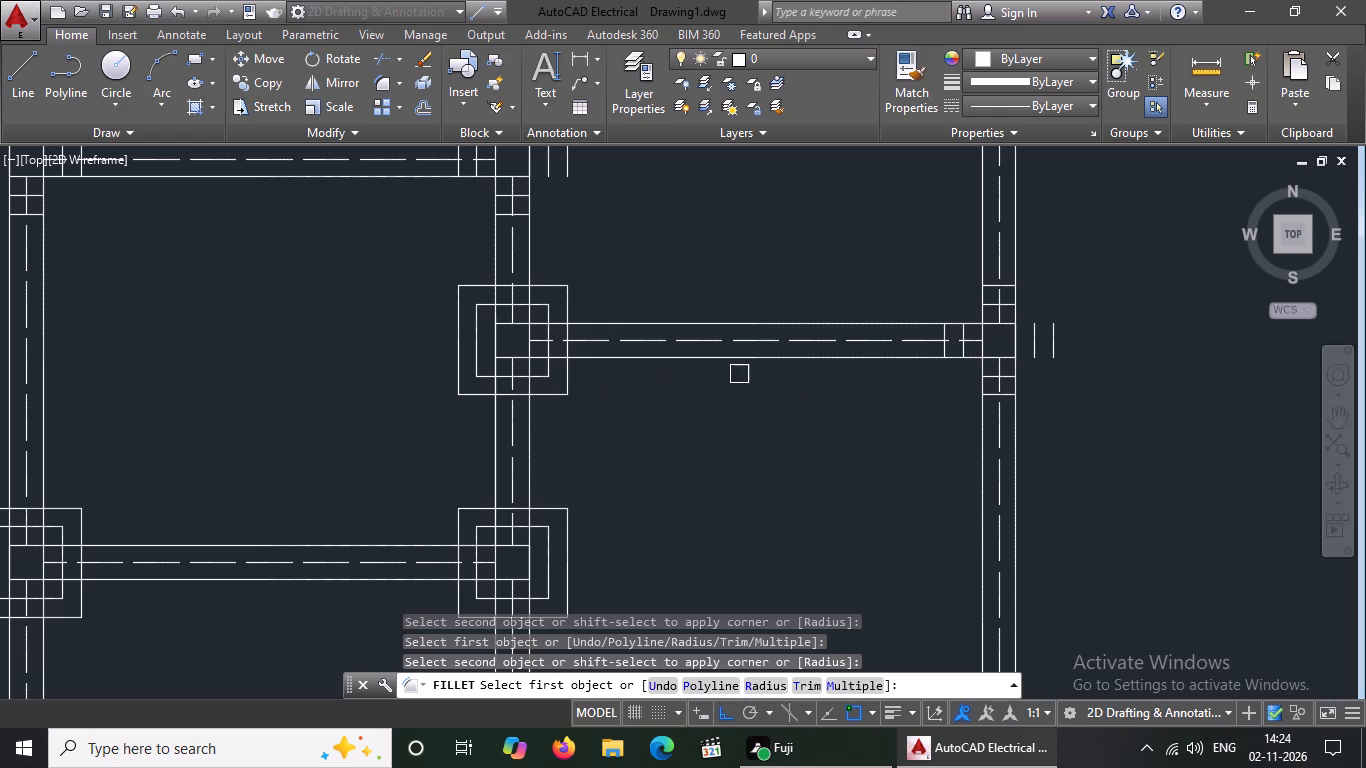
scroll(1011, 364, up, 2)
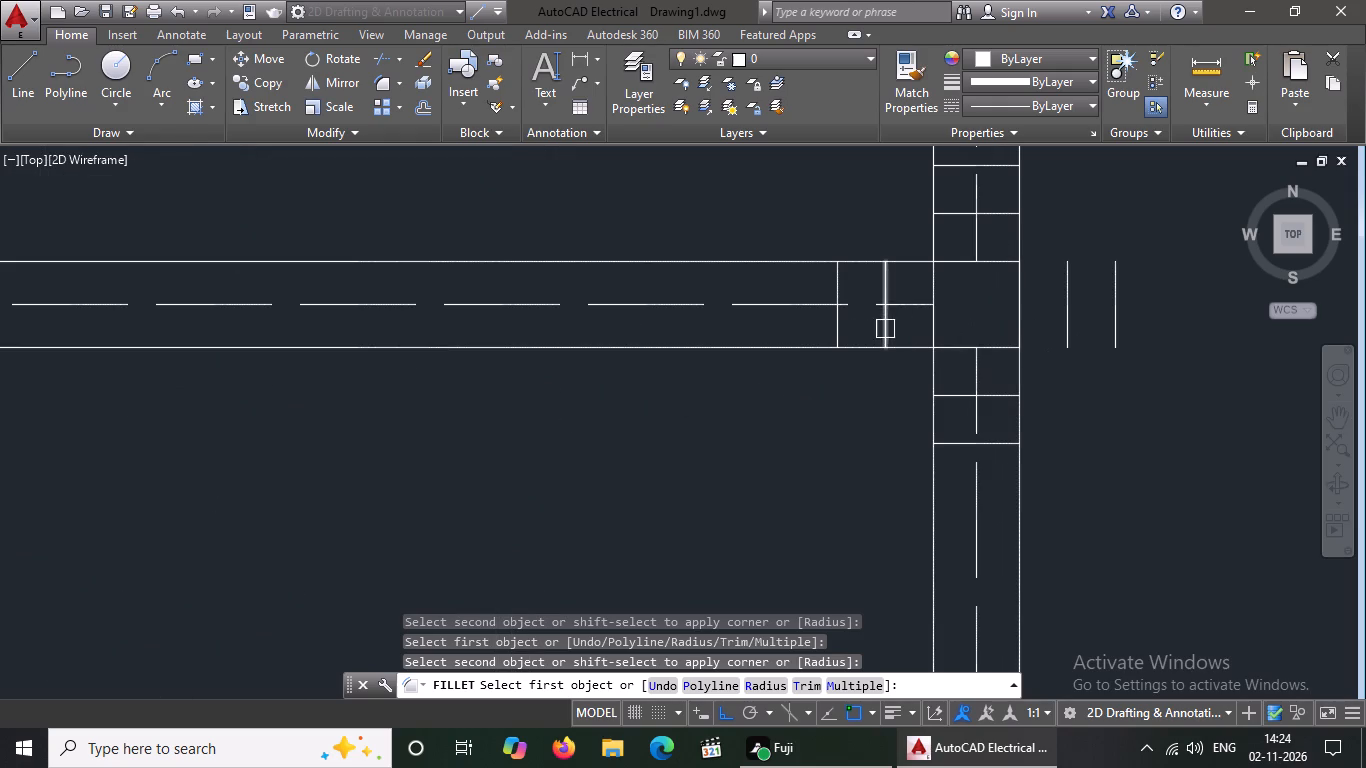
click(884, 328)
click(958, 392)
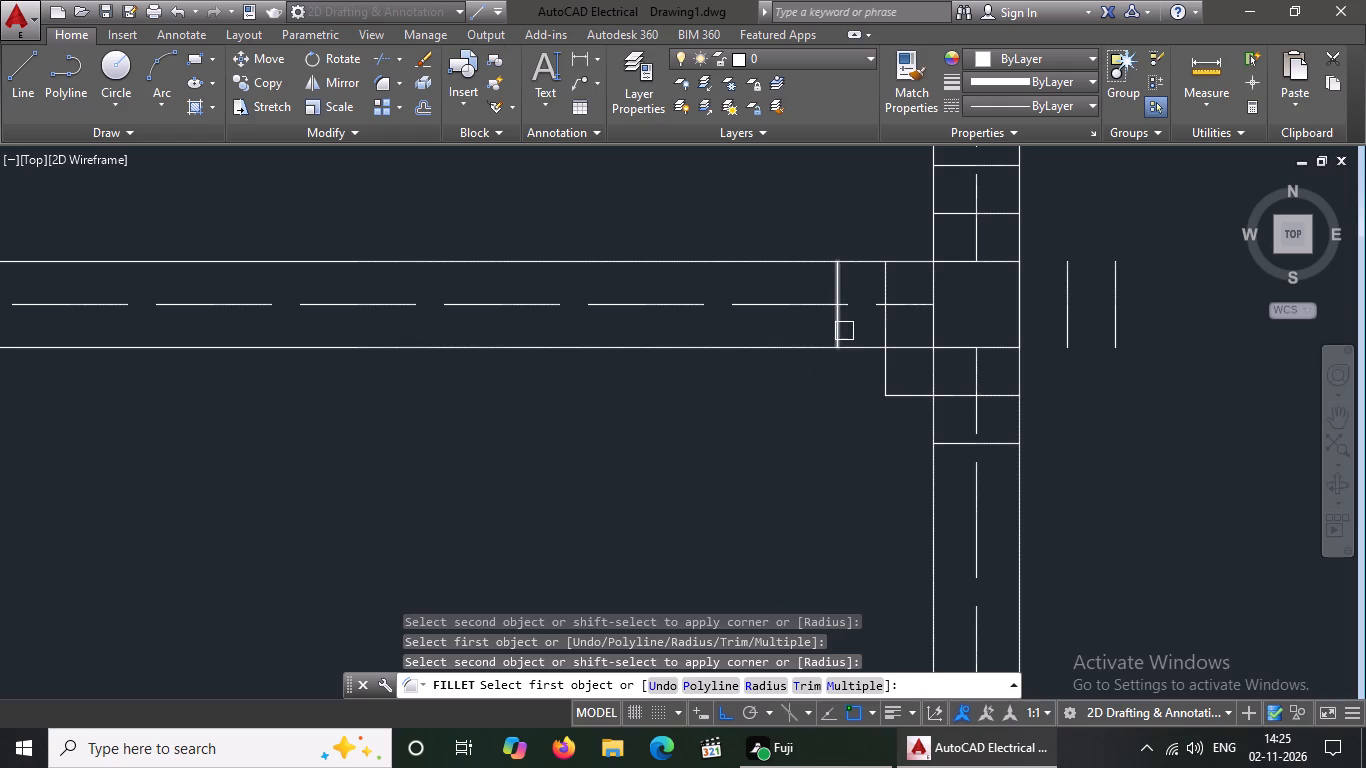
drag(842, 332, 854, 349)
click(957, 445)
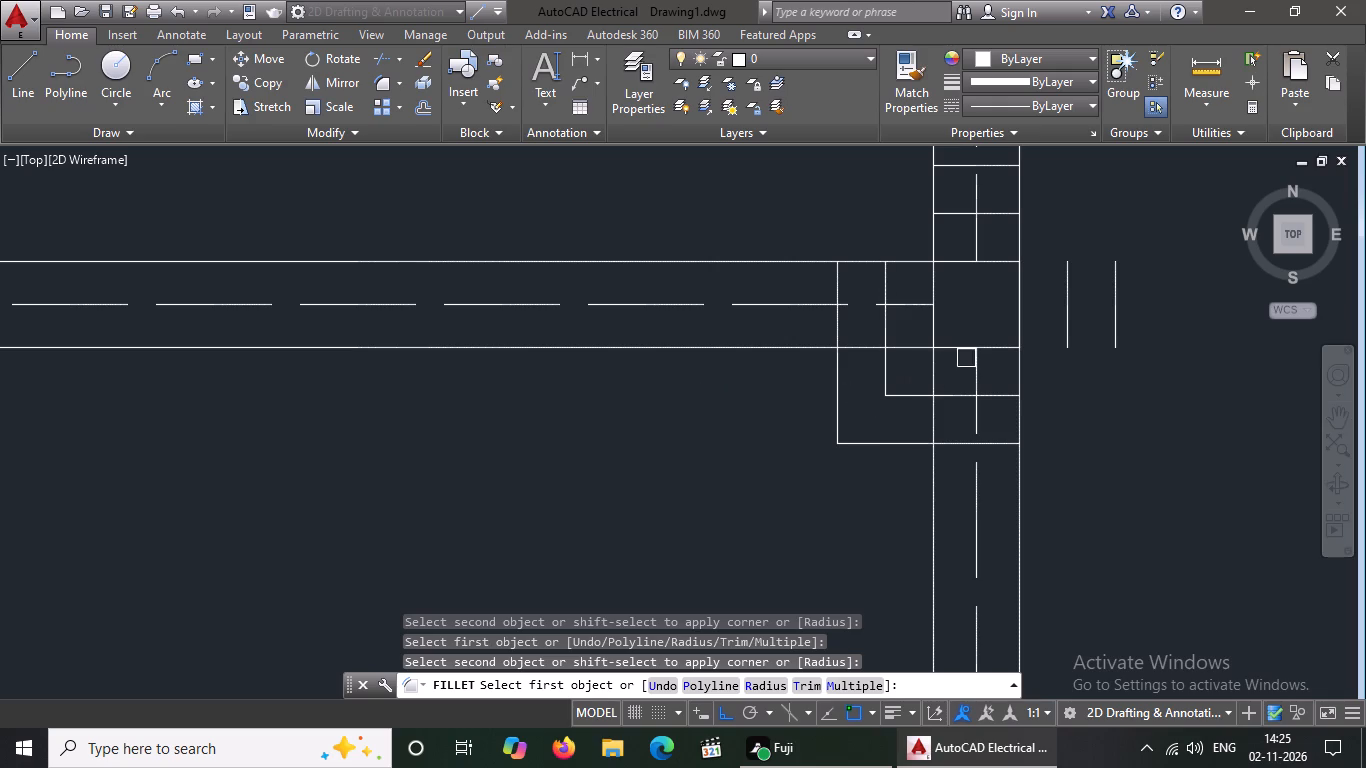
scroll(969, 358, up, 2)
click(1050, 458)
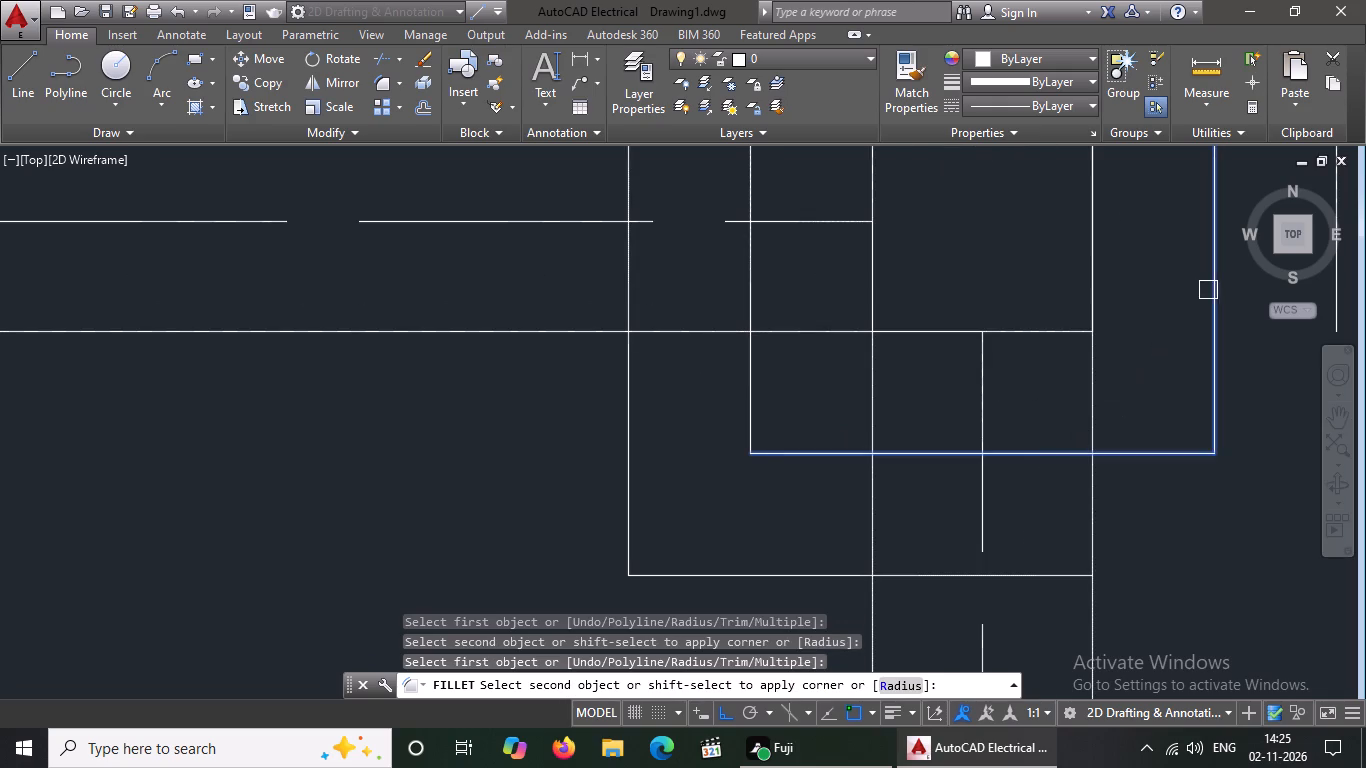
click(1210, 288)
scroll(947, 377, down, 5)
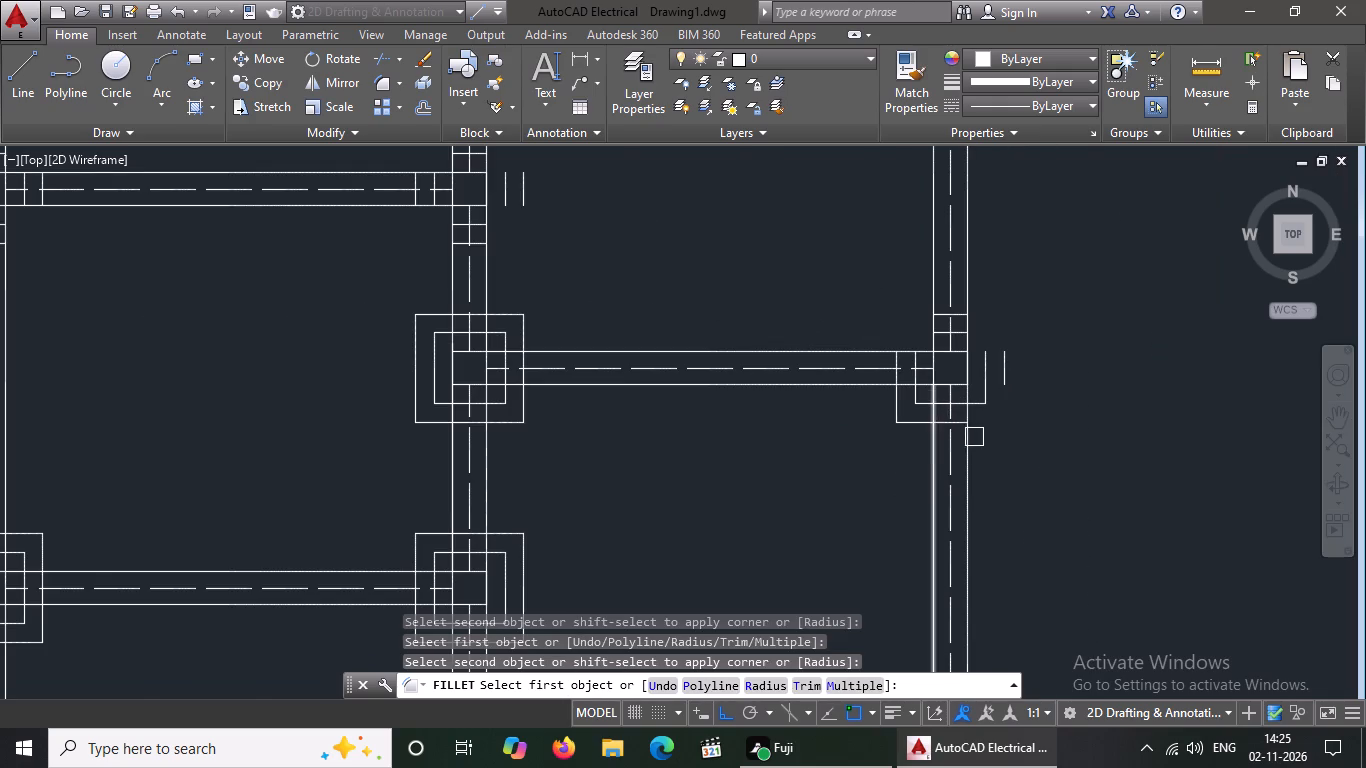
scroll(974, 433, up, 2)
click(931, 413)
click(1048, 297)
scroll(965, 355, down, 4)
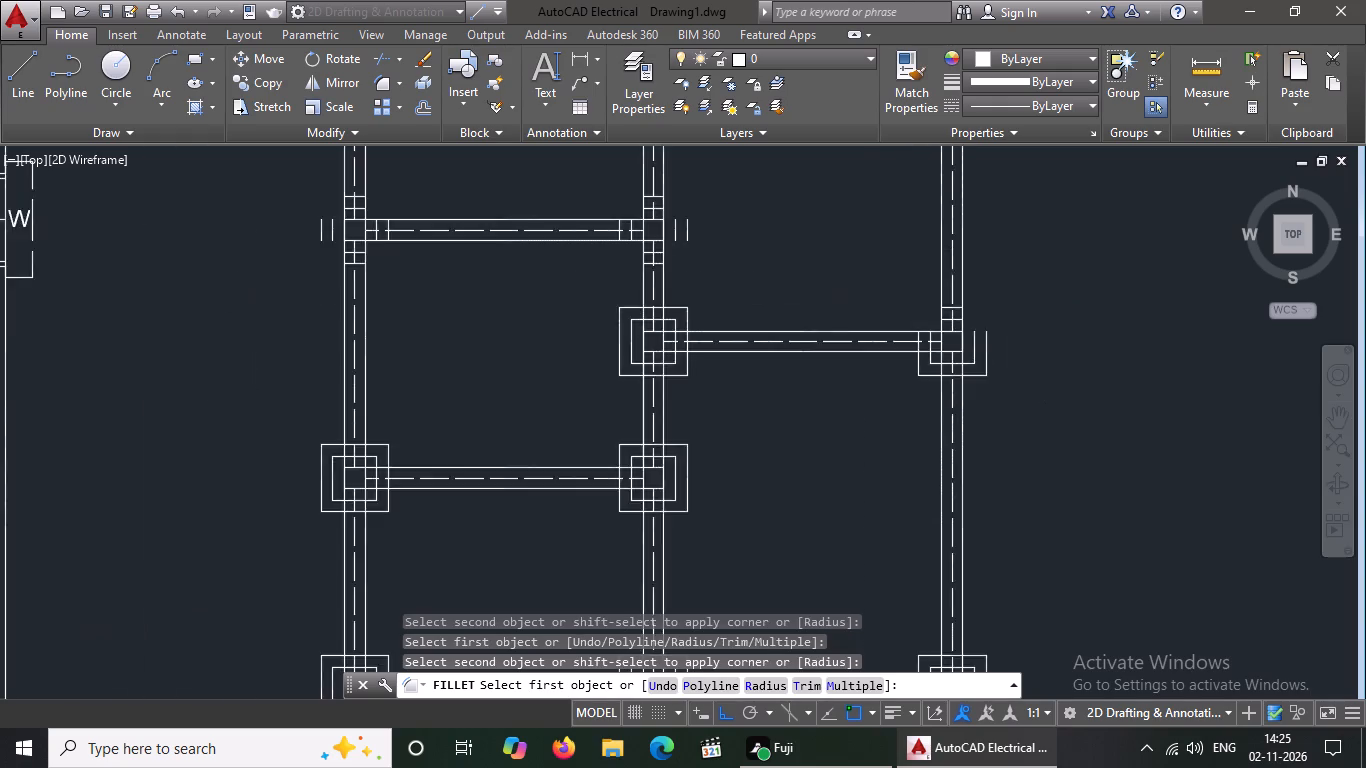
Fillet the upper-left and upper-right corners of both offset outlines around the right wall's second column square to close them.
scroll(979, 340, up, 4)
click(742, 401)
click(812, 331)
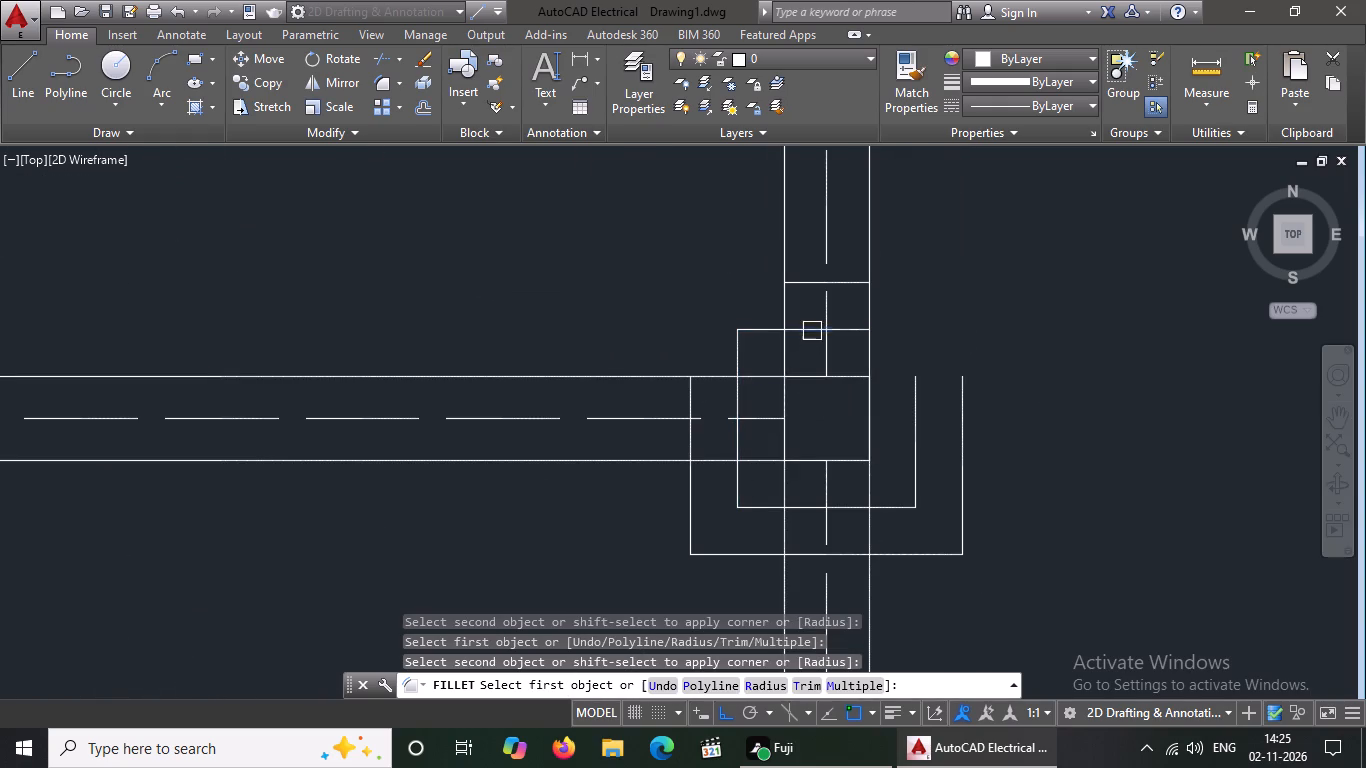
click(694, 402)
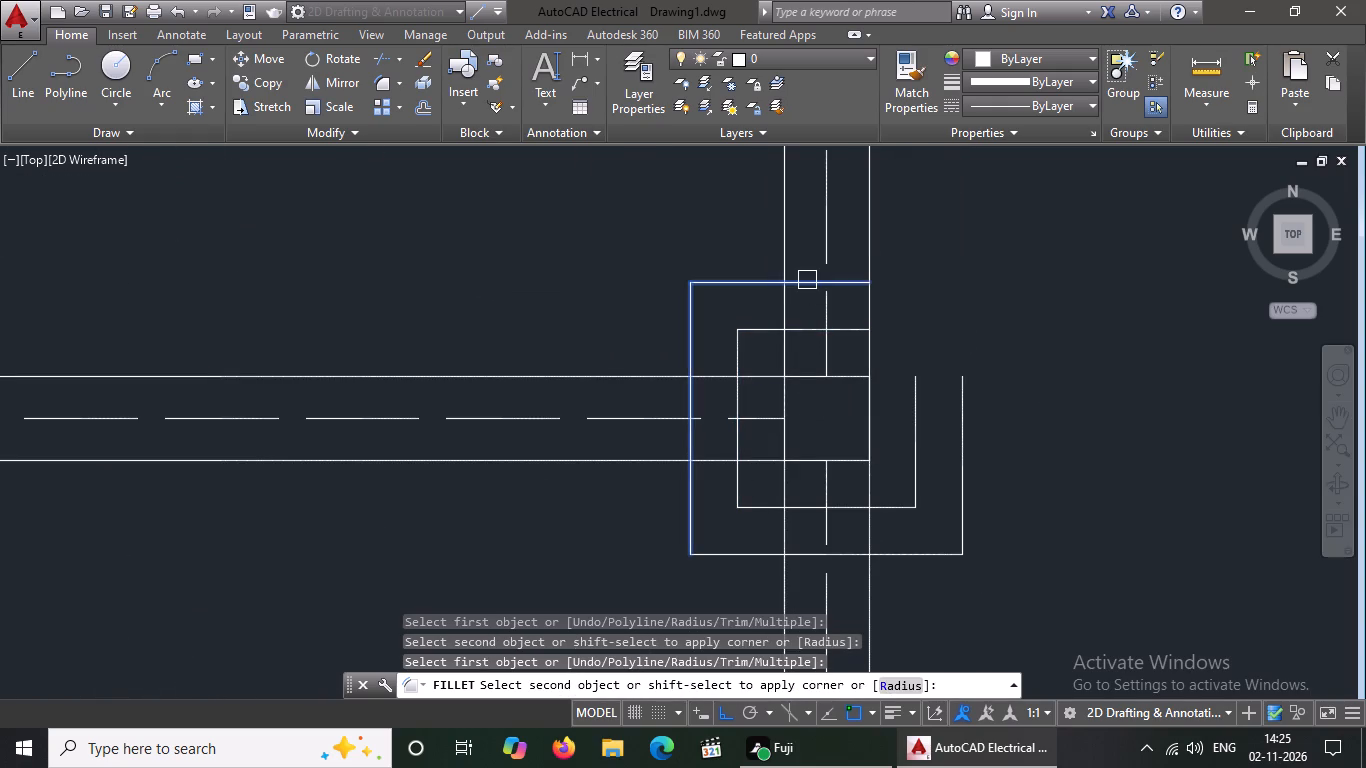
click(807, 280)
click(924, 386)
click(845, 326)
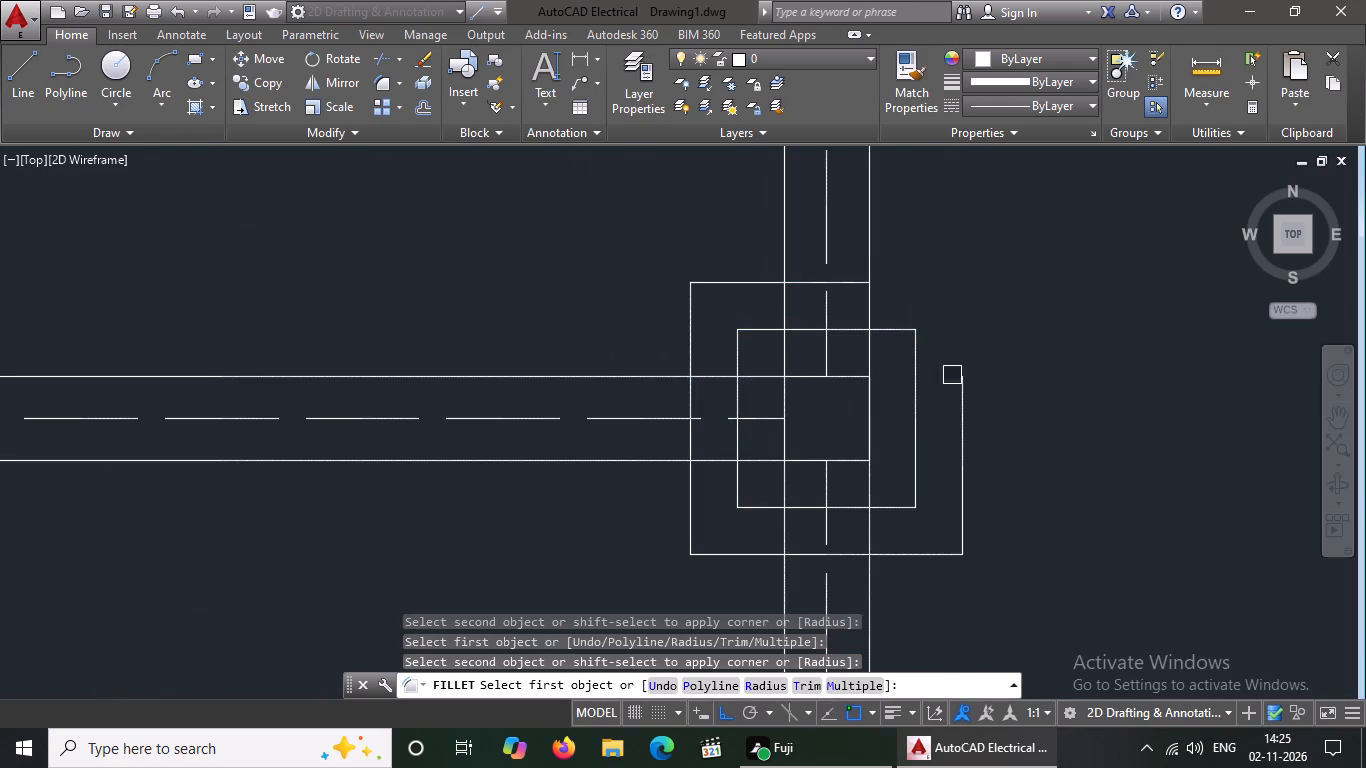
click(962, 404)
click(847, 285)
Fillet the lower-left and lower-right corners of both offset outlines around the middle wall's fourth column square from the bottom.
scroll(833, 340, down, 4)
scroll(658, 266, up, 1)
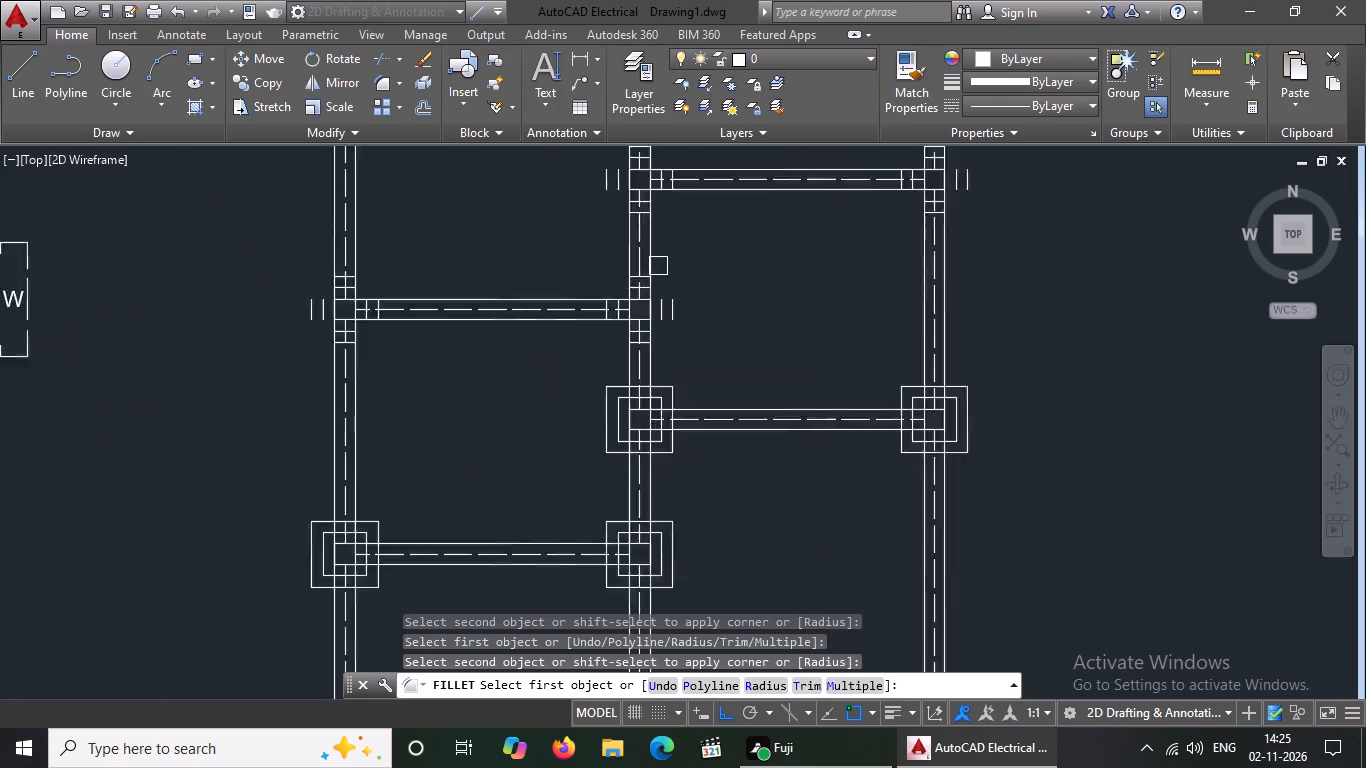
scroll(658, 266, up, 1)
scroll(629, 353, up, 2)
click(526, 334)
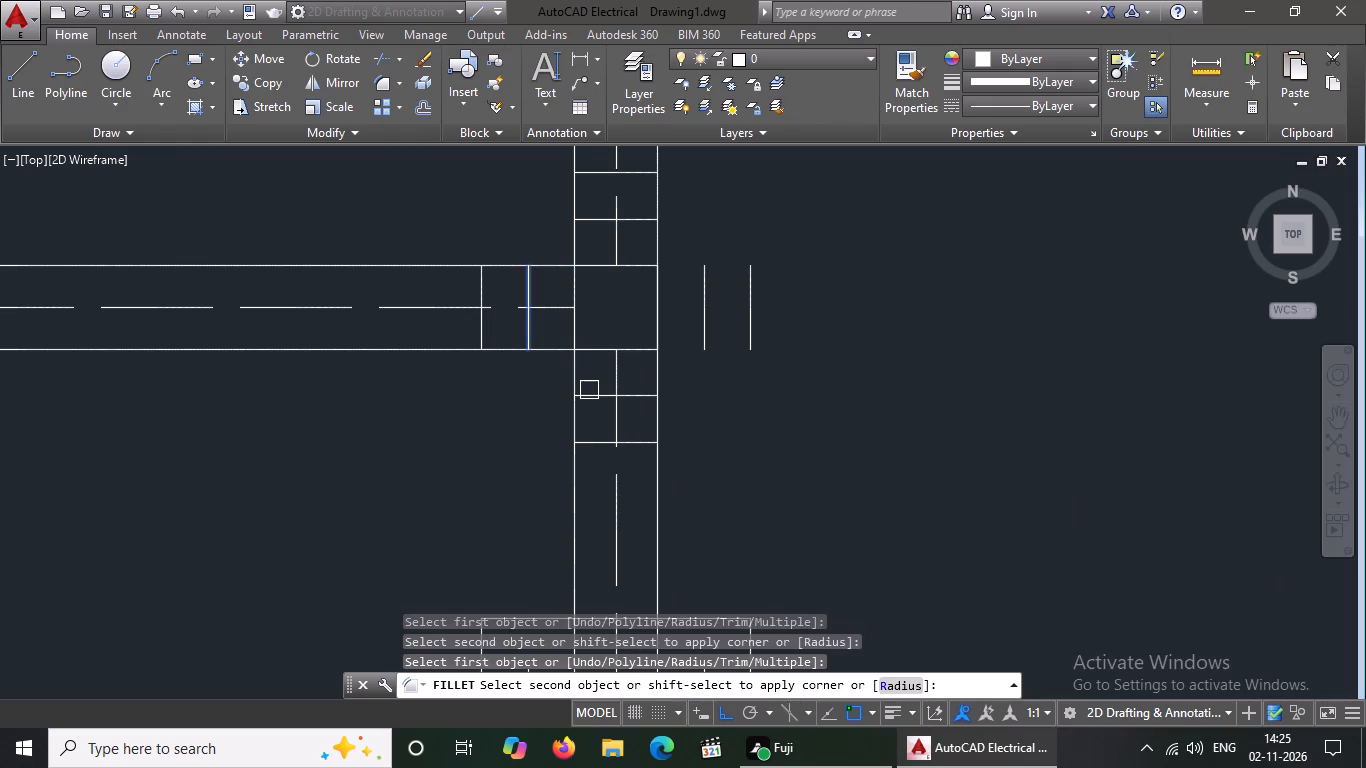
click(591, 392)
click(484, 328)
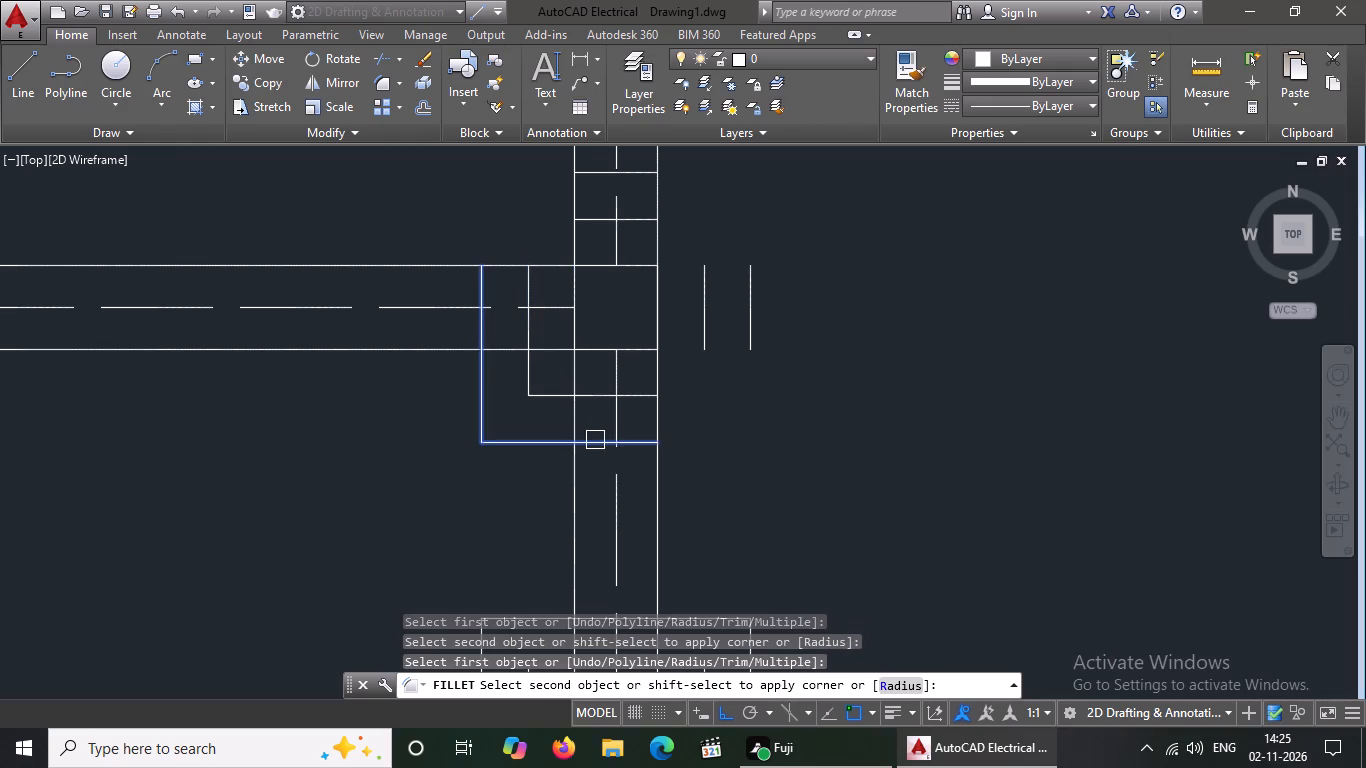
click(595, 440)
click(638, 392)
click(699, 331)
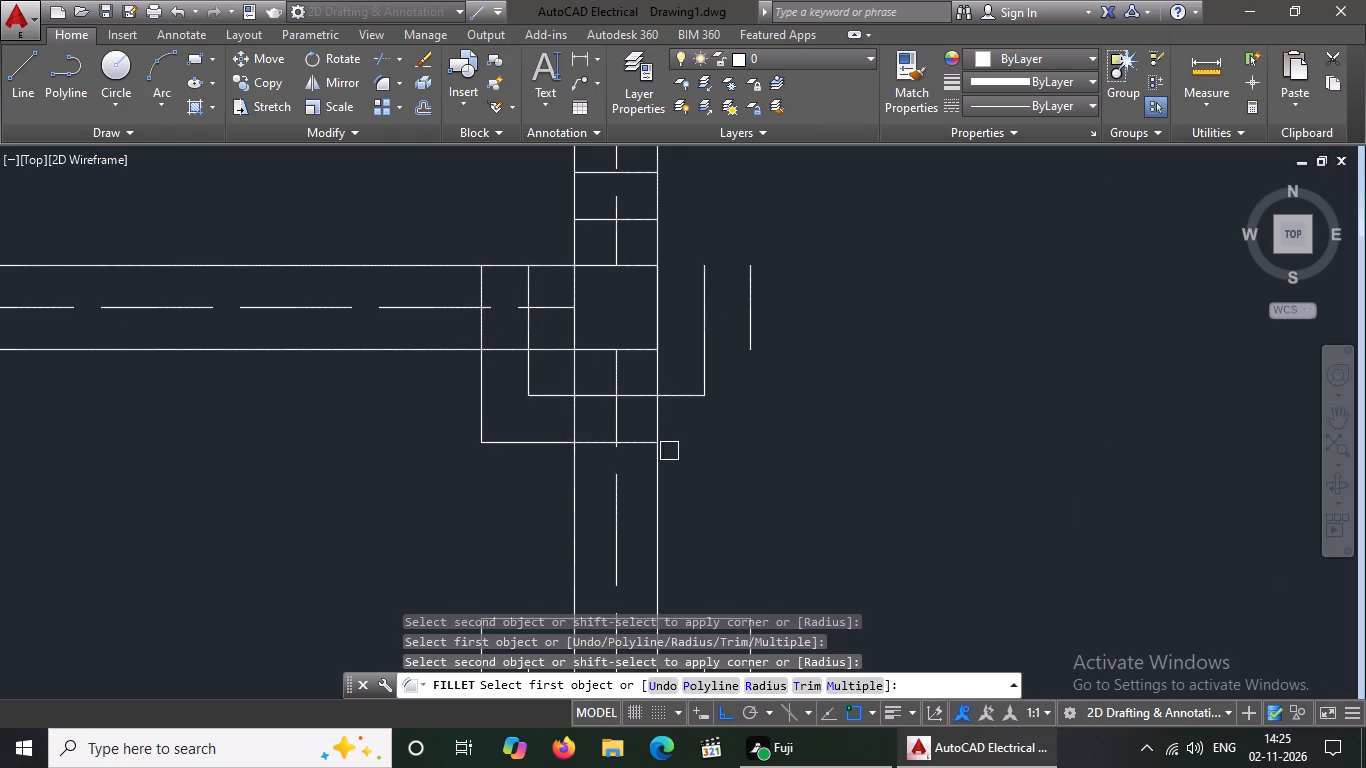
click(640, 445)
click(755, 320)
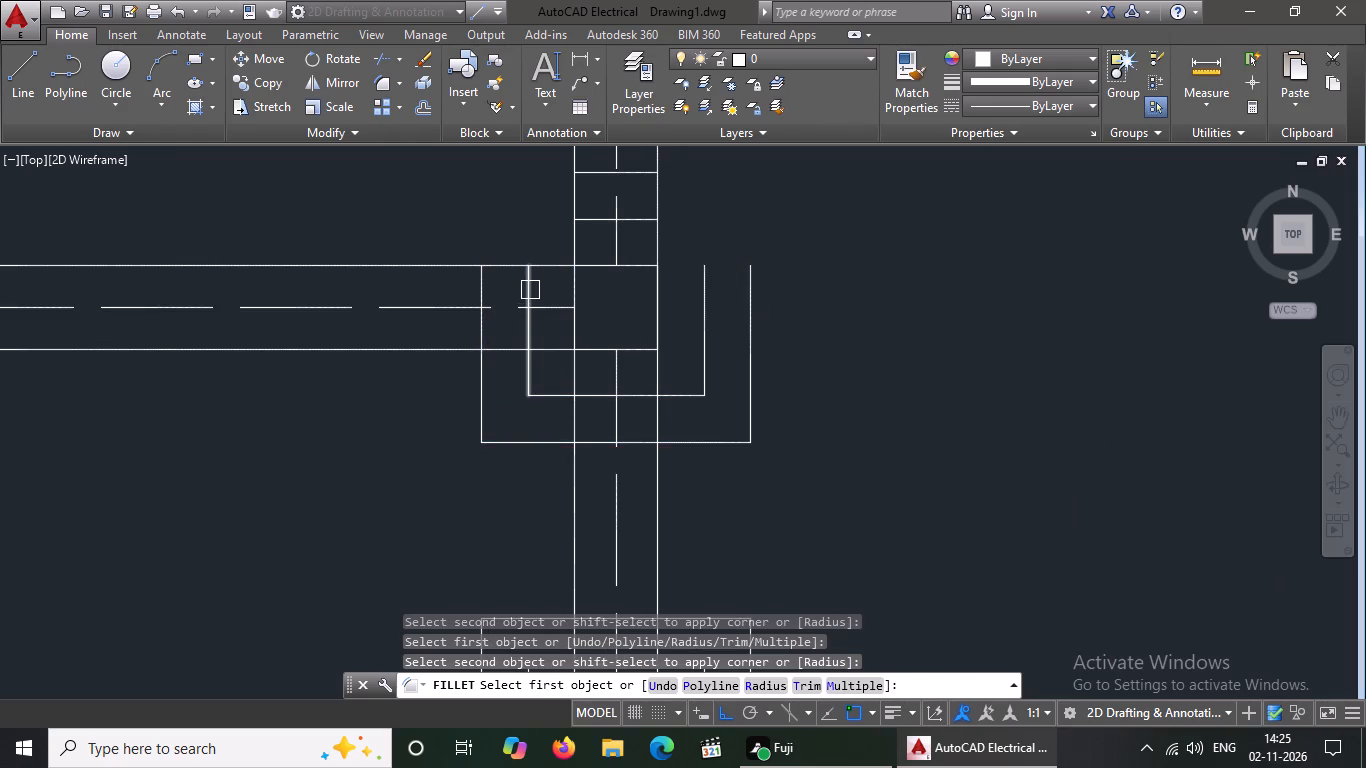
Fillet the upper-left and upper-right corners of both offset outlines around the middle wall's fourth column square to close them.
click(531, 289)
click(594, 222)
click(481, 277)
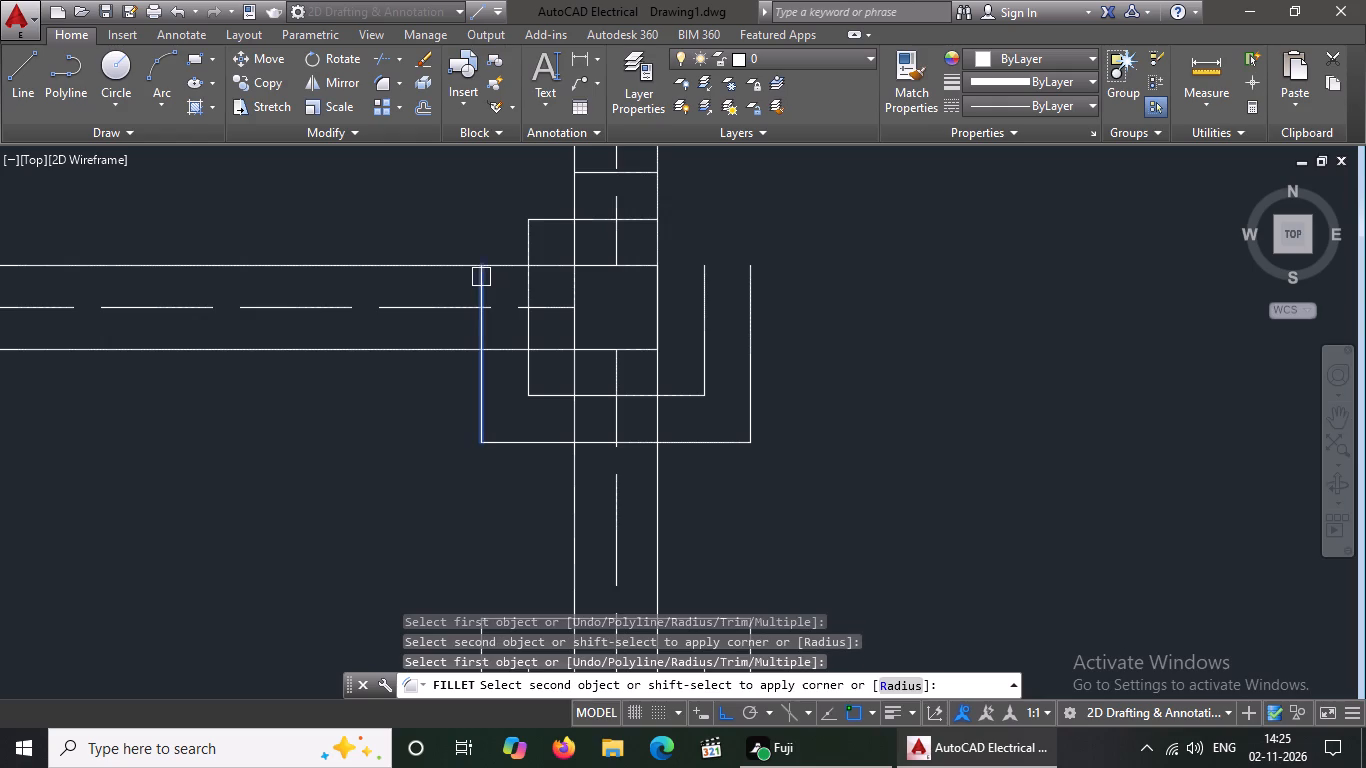
click(596, 170)
click(707, 311)
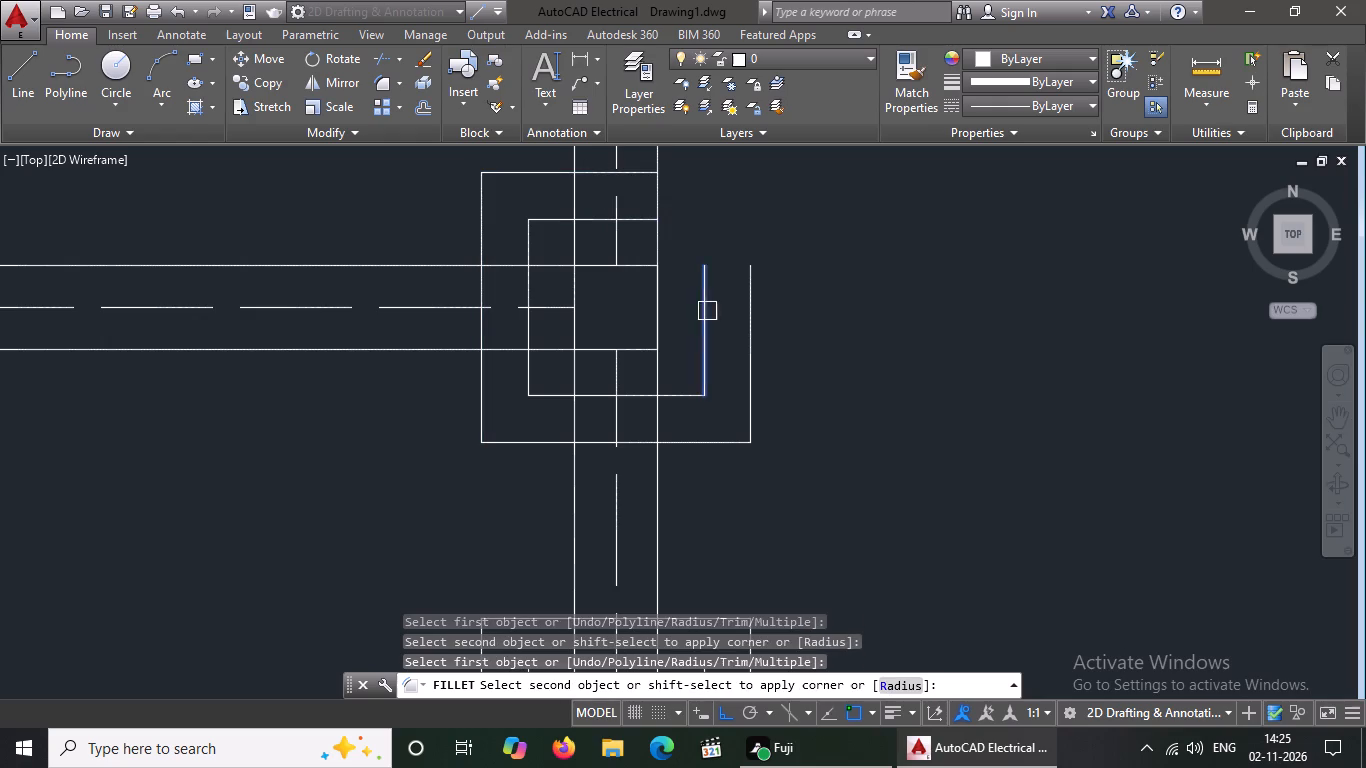
click(628, 220)
drag(632, 176, 645, 199)
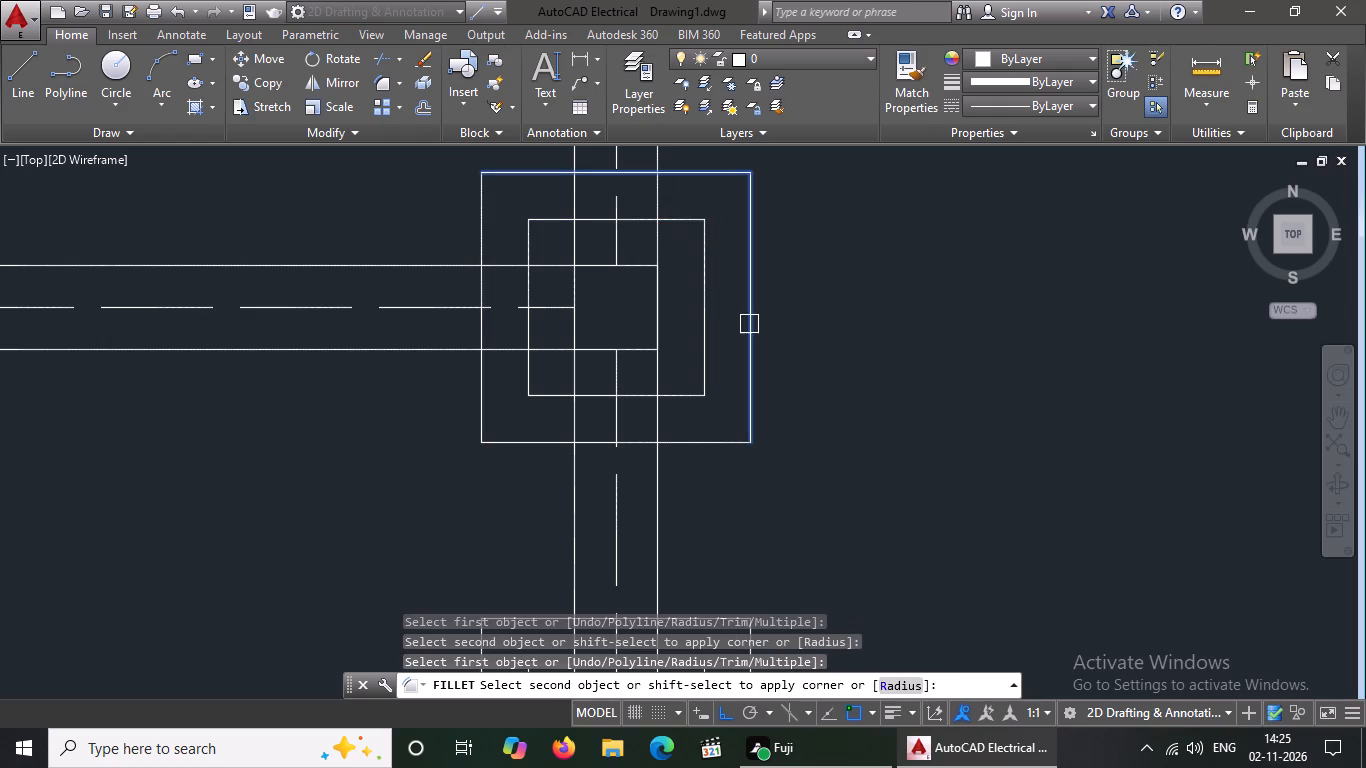
click(750, 326)
Fillet the upper-left and upper-right corners of both offset outlines around the left wall's third column square from the bottom.
scroll(694, 408, down, 5)
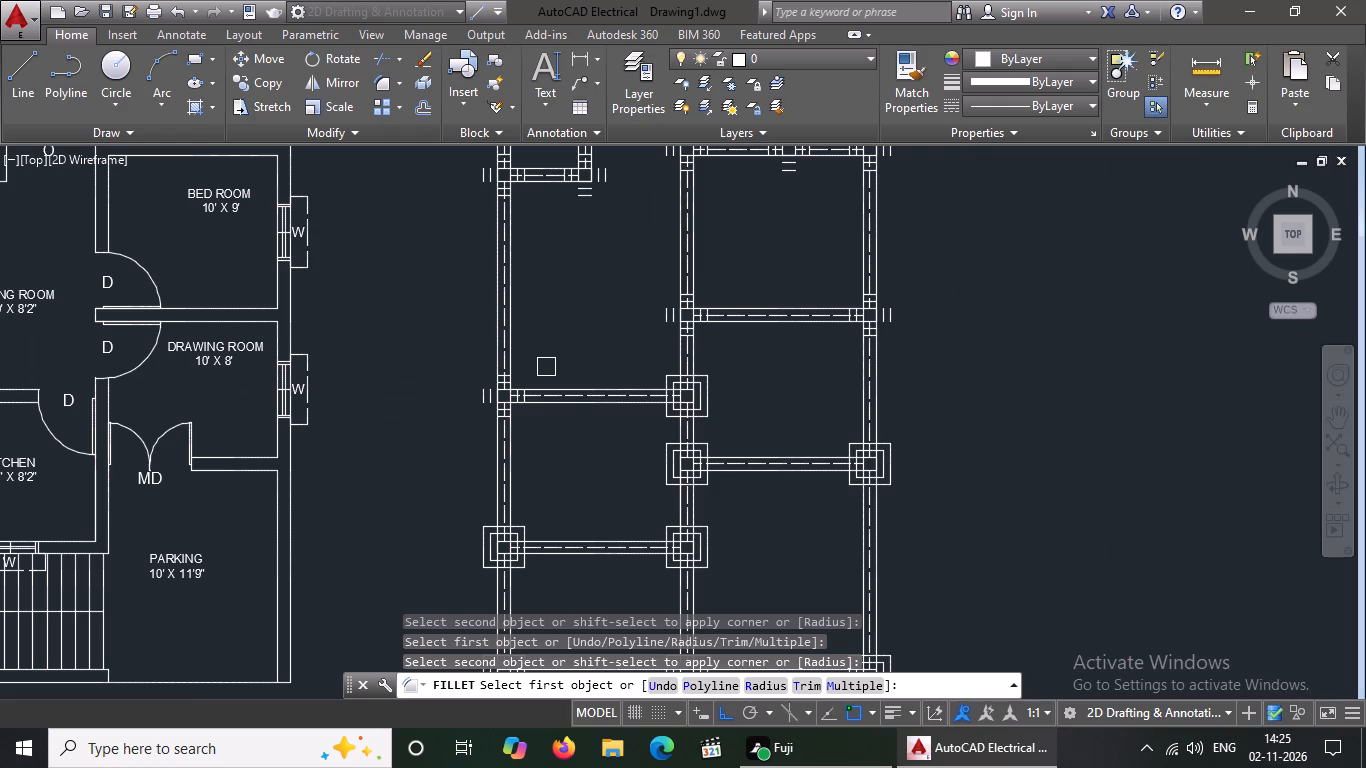
scroll(509, 383, up, 3)
click(425, 424)
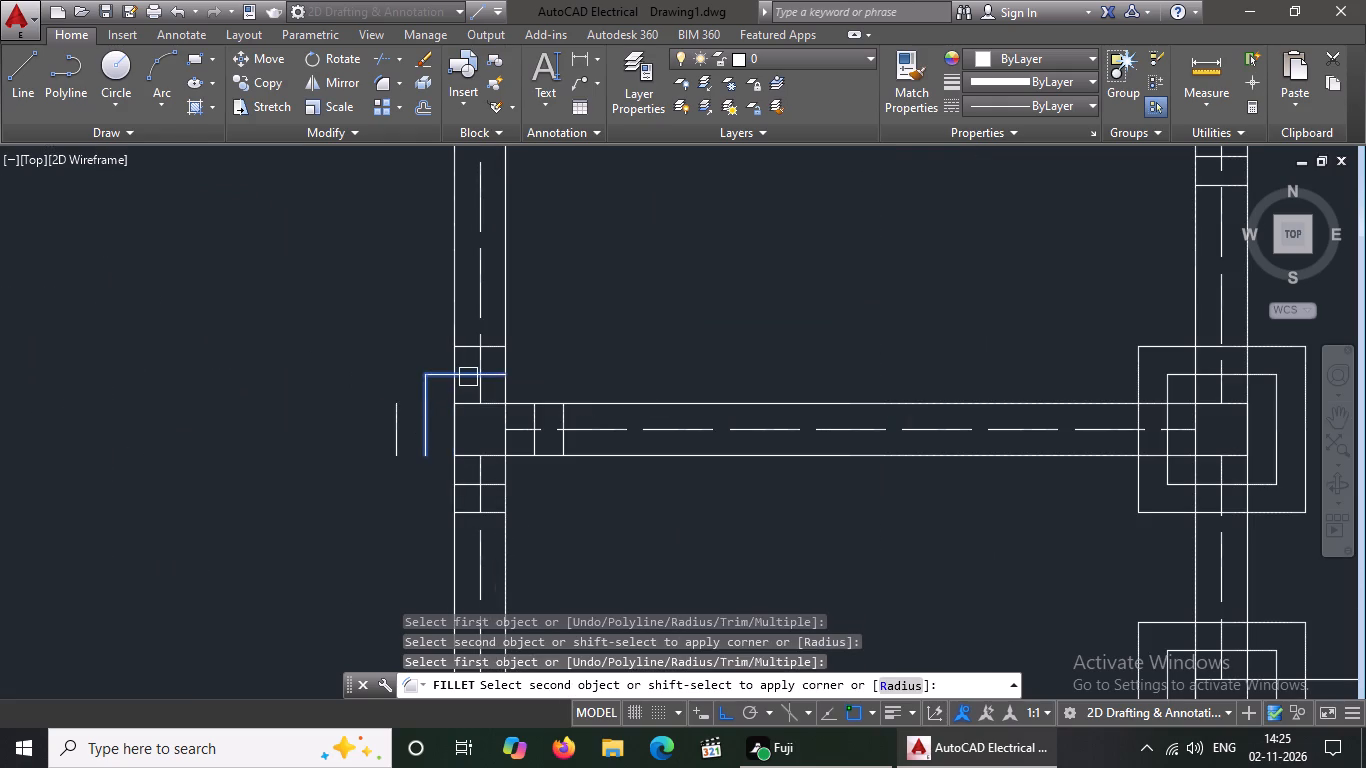
click(468, 376)
click(399, 423)
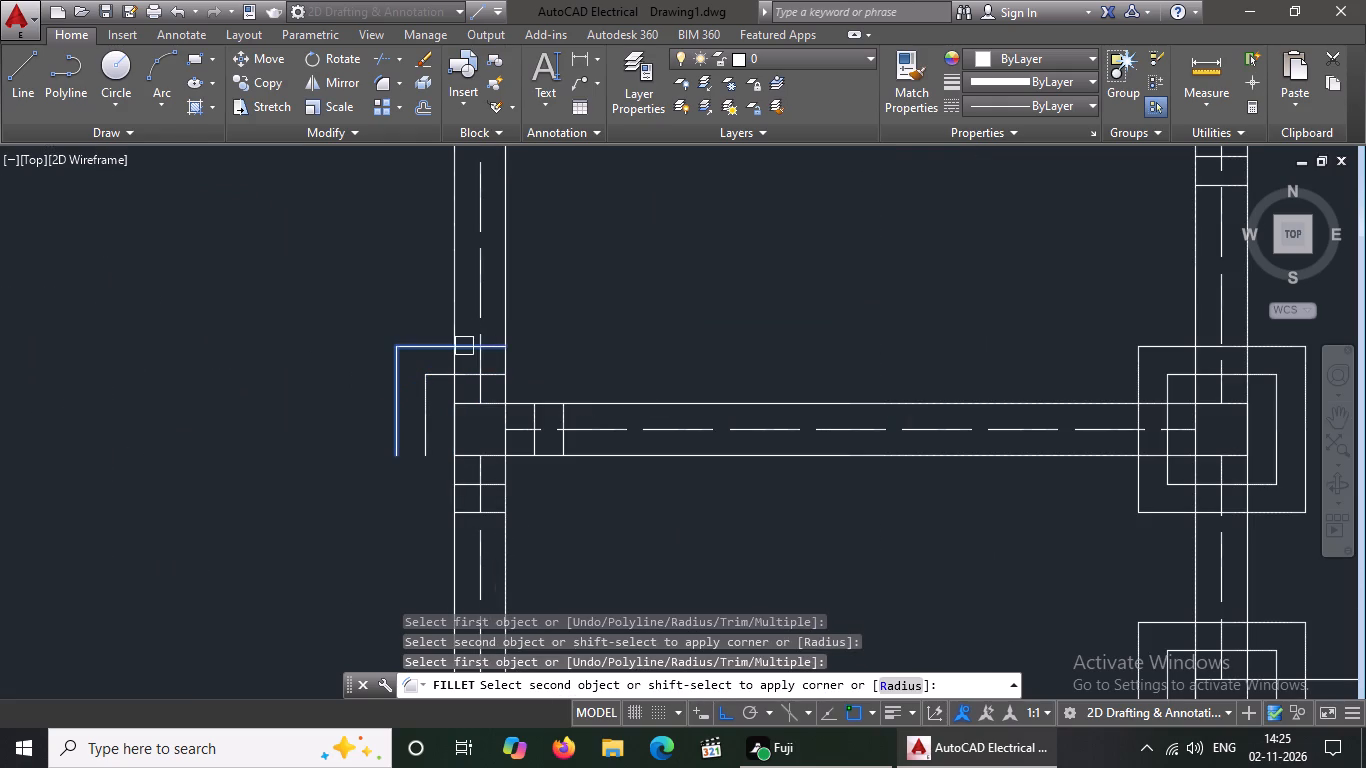
click(464, 347)
scroll(529, 424, up, 2)
click(538, 404)
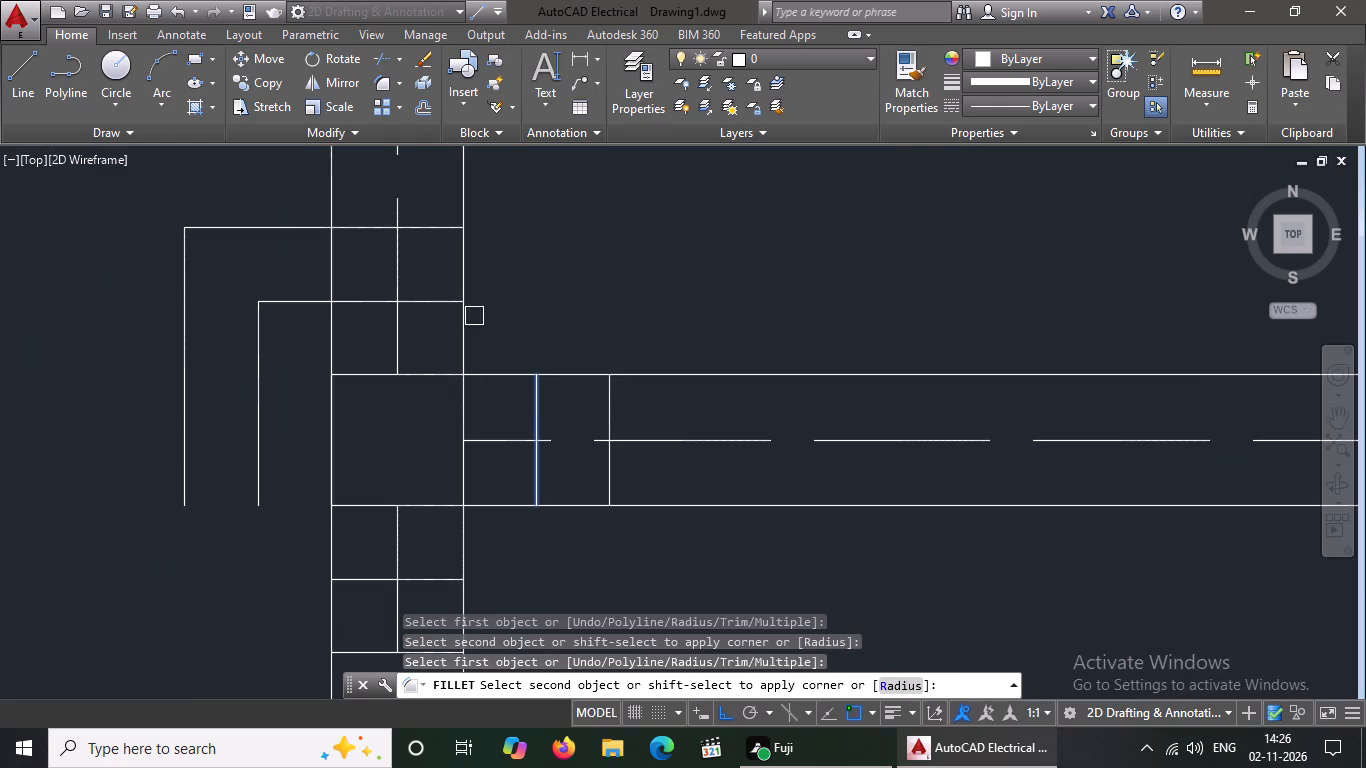
click(434, 299)
click(443, 231)
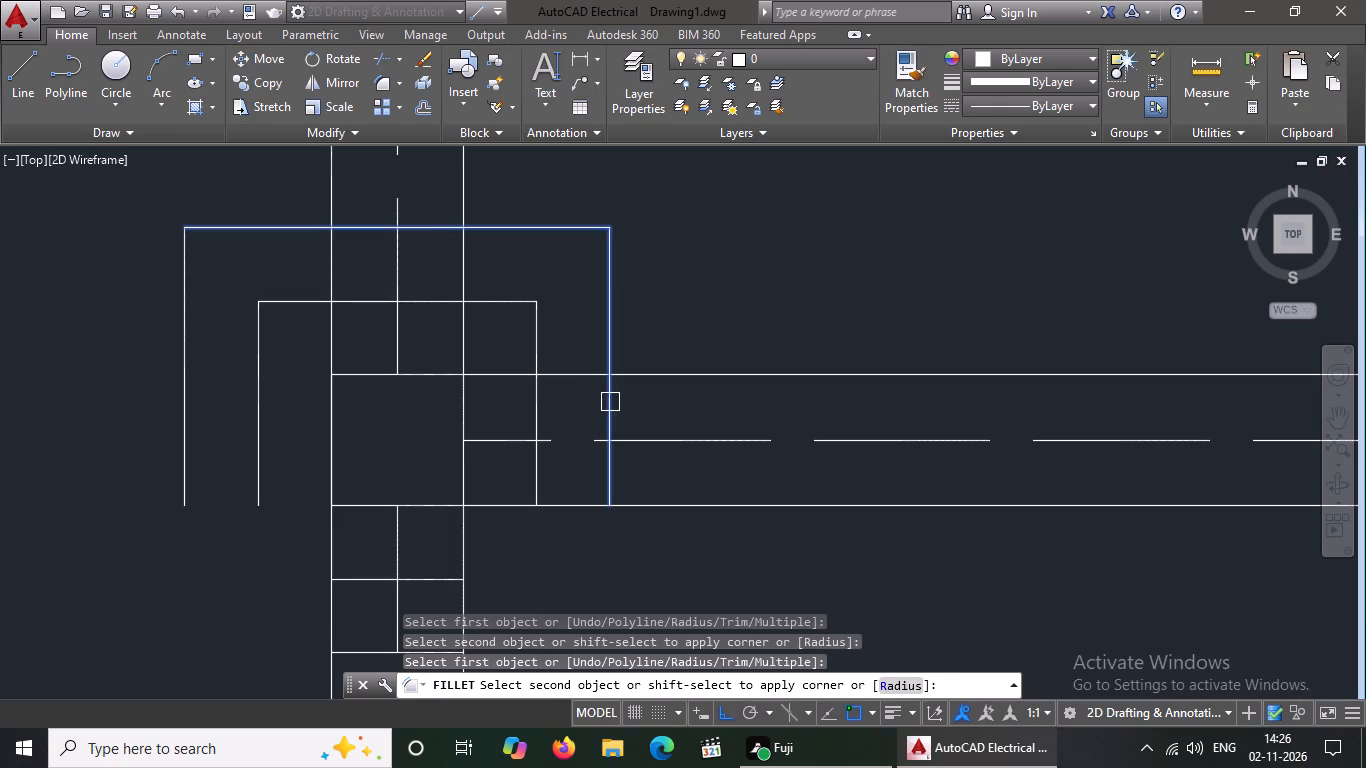
click(610, 402)
Fillet the lower-left and lower-right corners of both offset outlines around the left wall's third column square to close them.
click(259, 483)
click(355, 583)
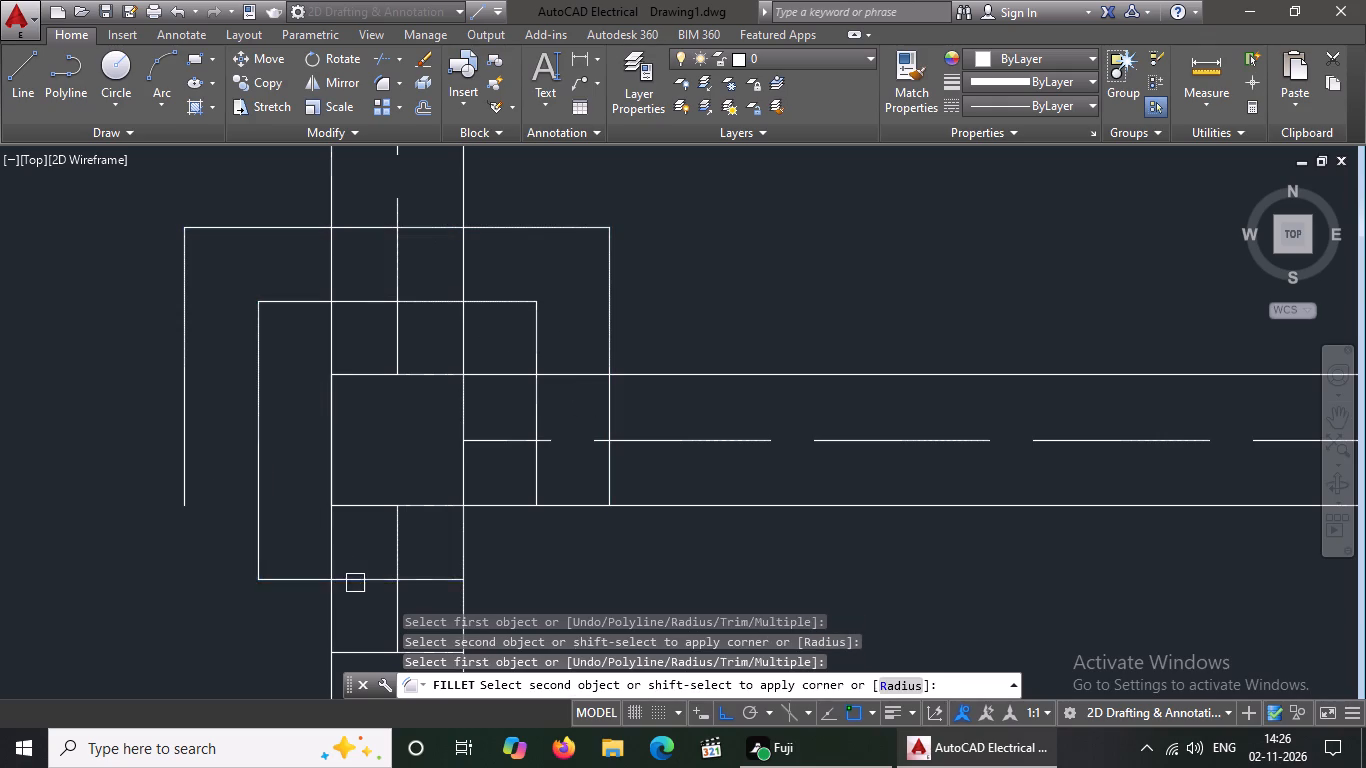
scroll(346, 538, down, 3)
click(304, 517)
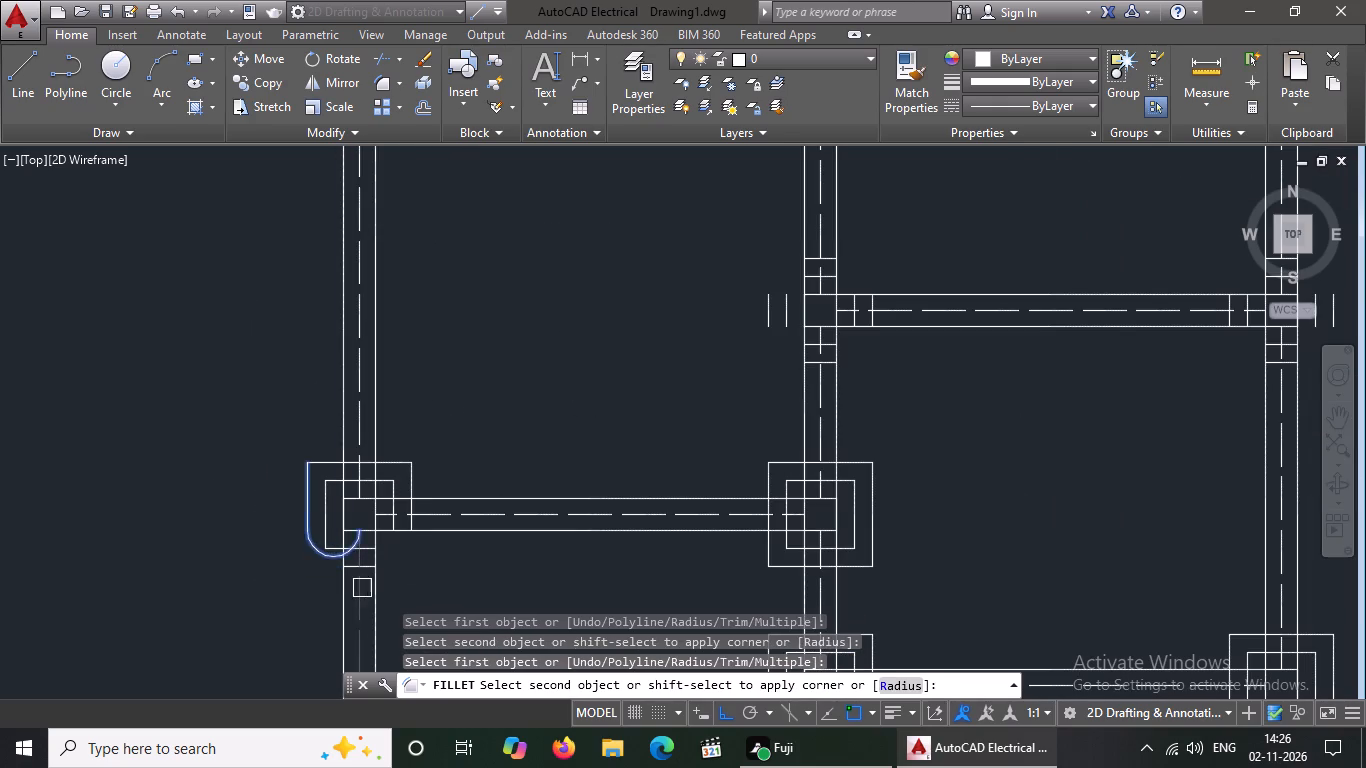
scroll(362, 582, up, 2)
click(345, 558)
click(377, 515)
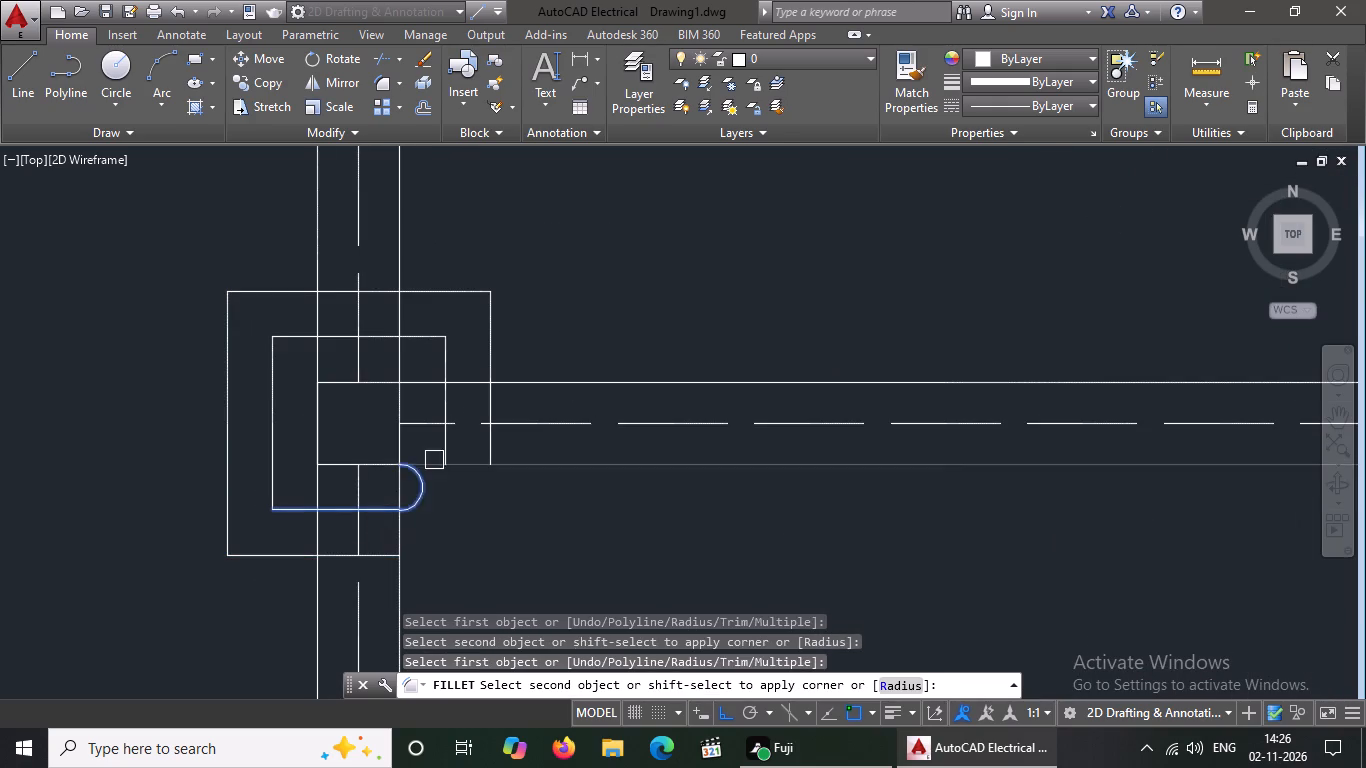
click(443, 442)
drag(380, 561, 389, 558)
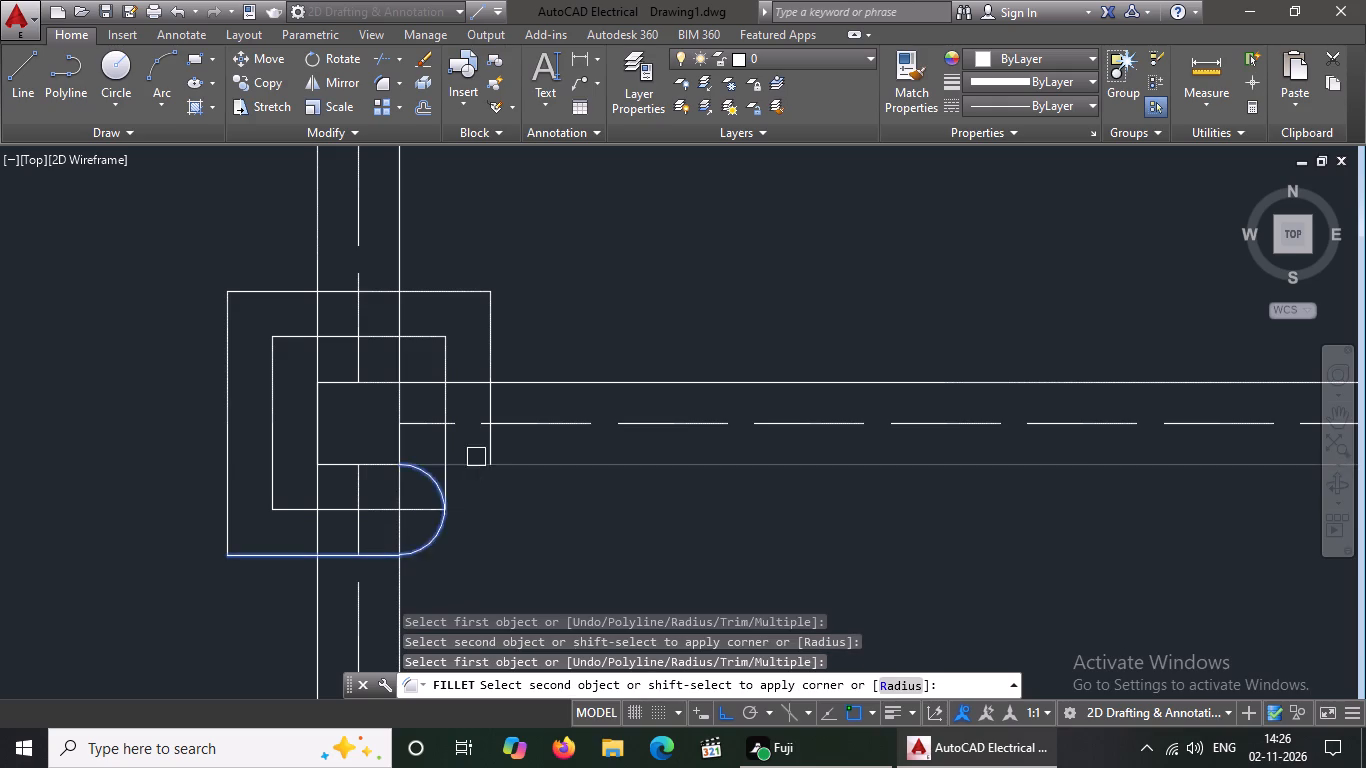
click(489, 446)
Fillet the upper-left and upper-right corners of both offset outlines around the middle wall's fifth column square from the bottom.
scroll(390, 425, down, 5)
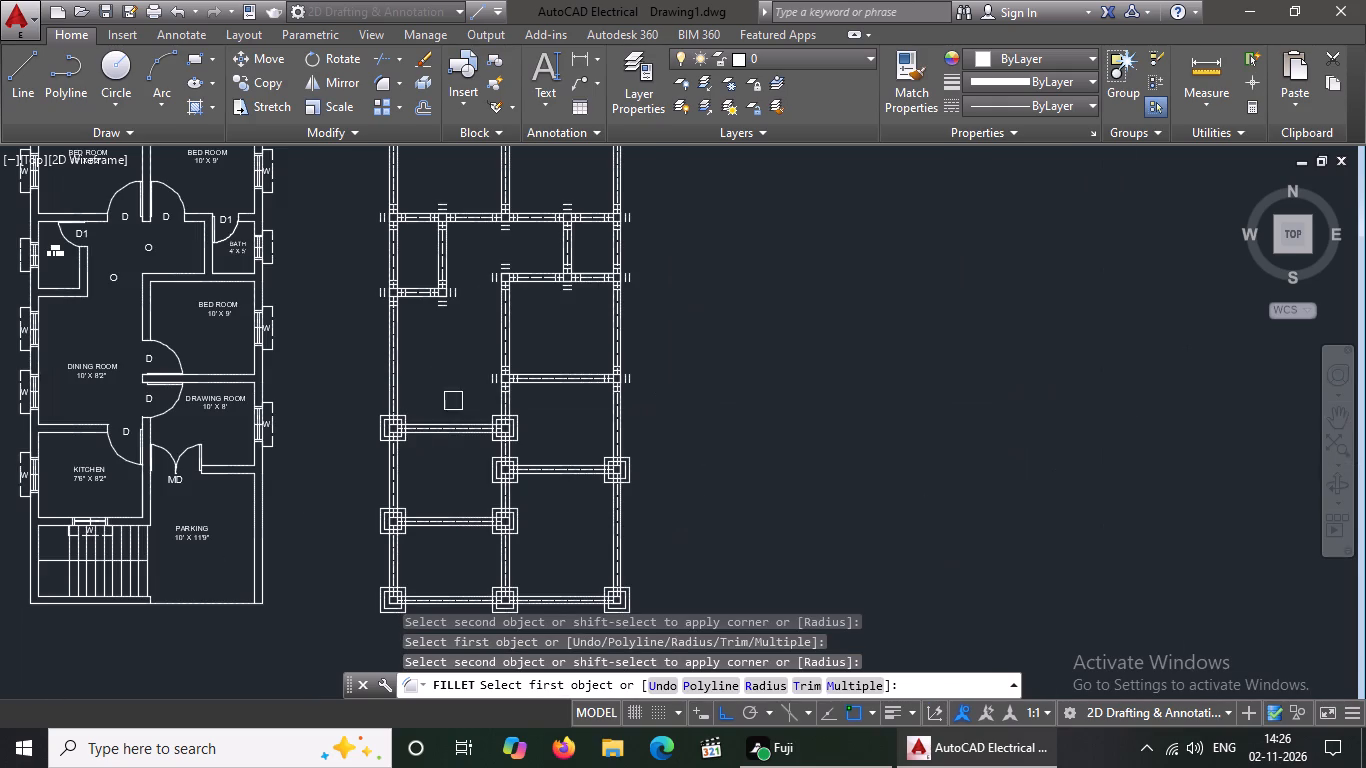
scroll(545, 335, up, 3)
scroll(332, 510, up, 2)
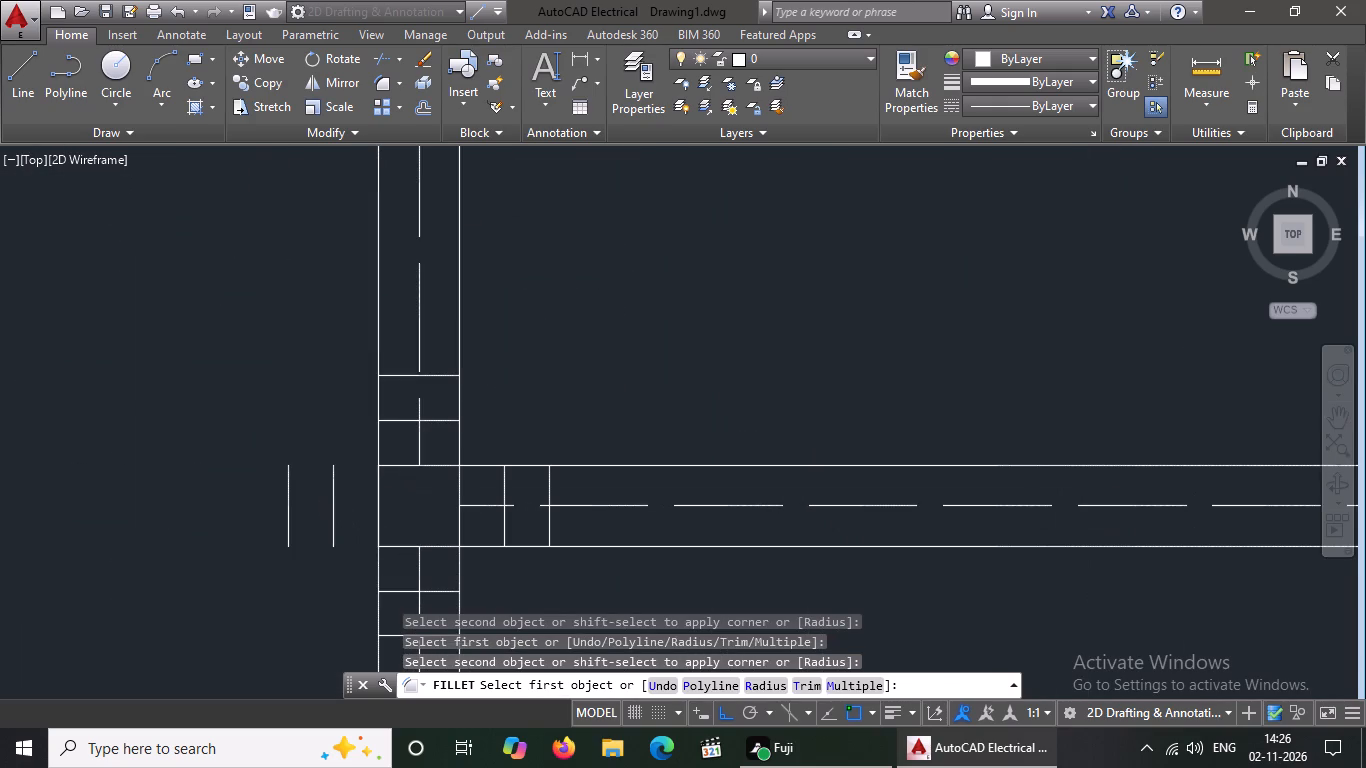
click(336, 506)
click(396, 424)
click(295, 493)
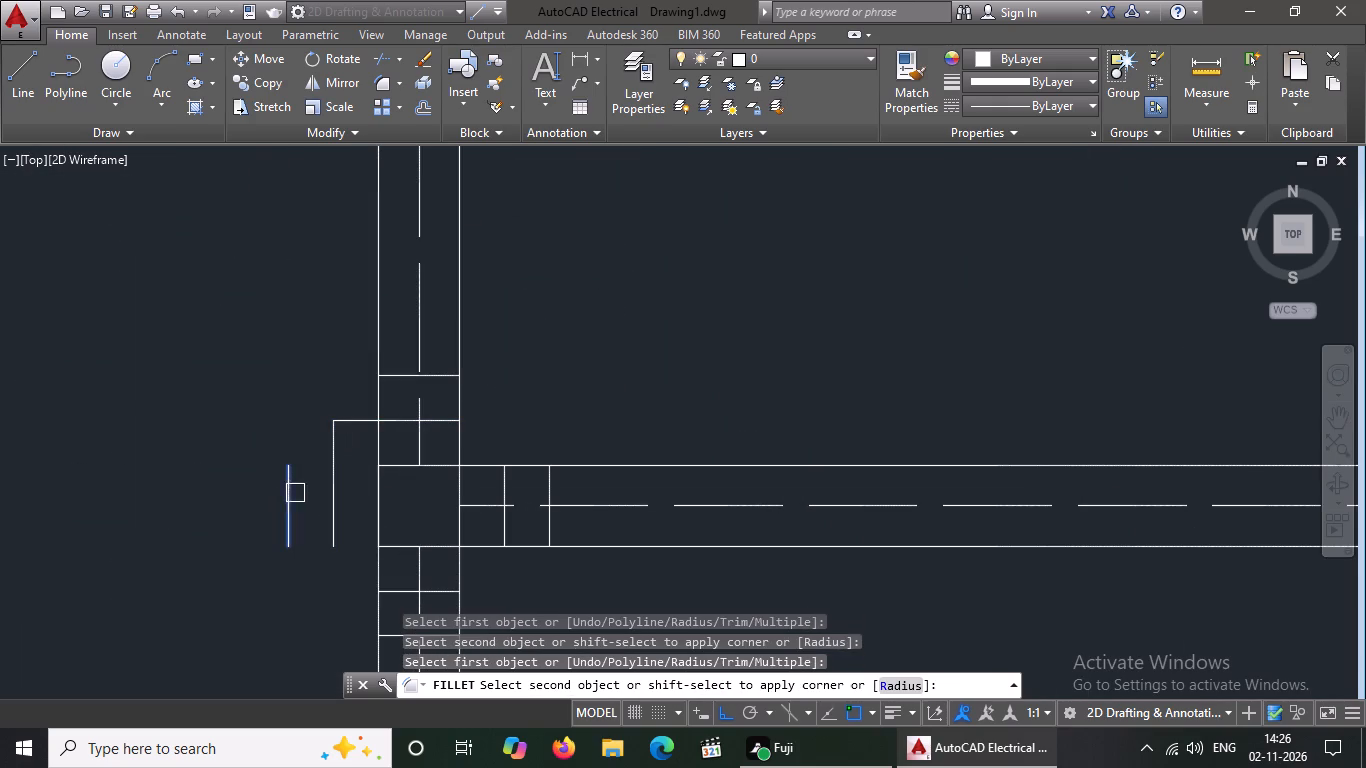
click(400, 373)
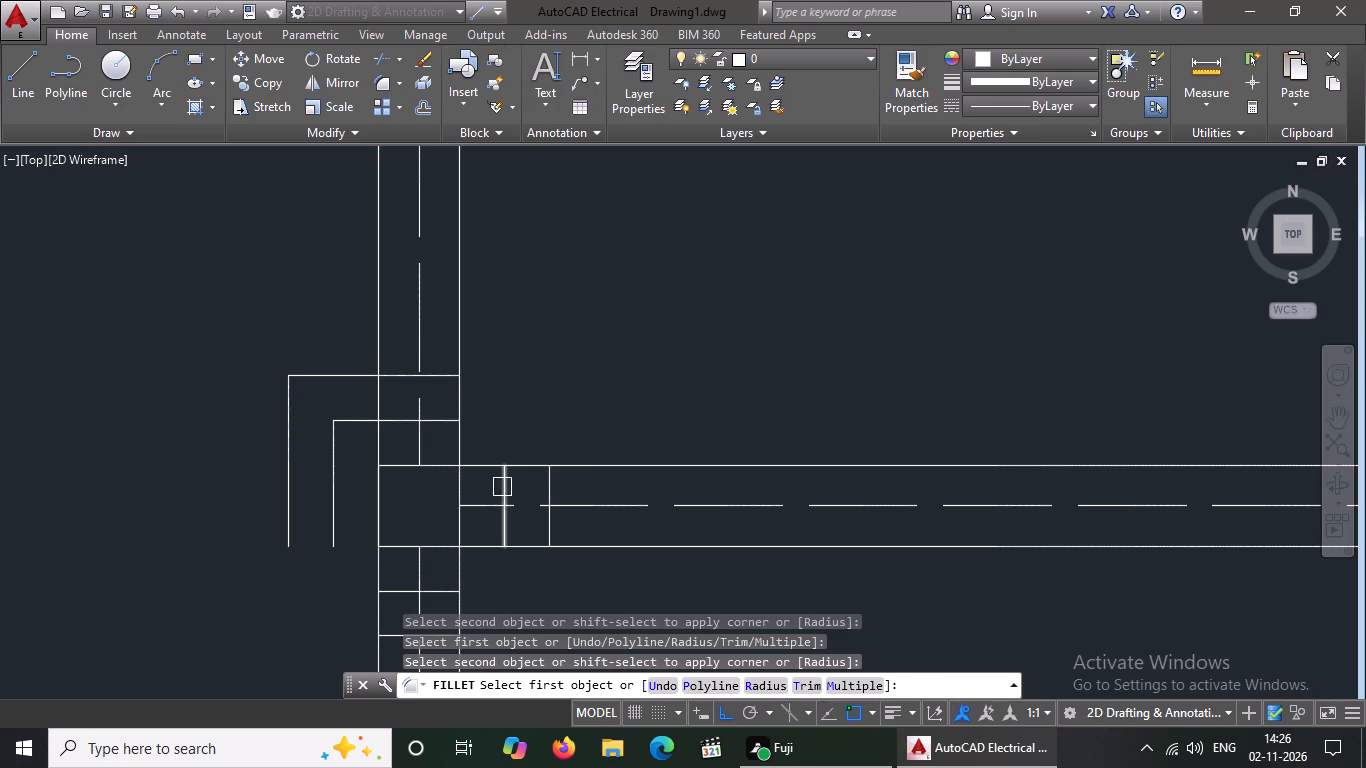
click(502, 486)
click(445, 418)
drag(444, 372, 449, 382)
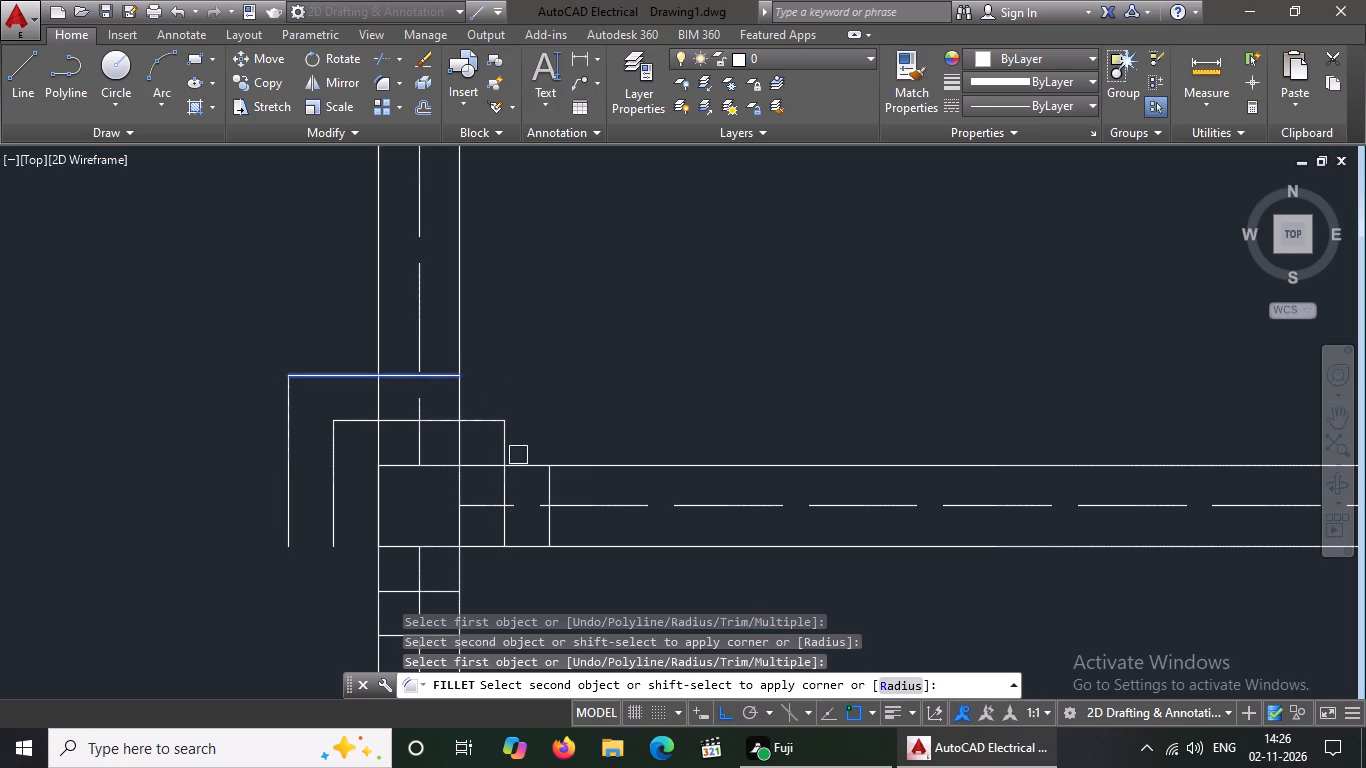
click(548, 484)
Fillet the lower-left and lower-right corners of both offset outlines around the middle wall's fifth column square from the bottom to close them.
scroll(368, 324, down, 2)
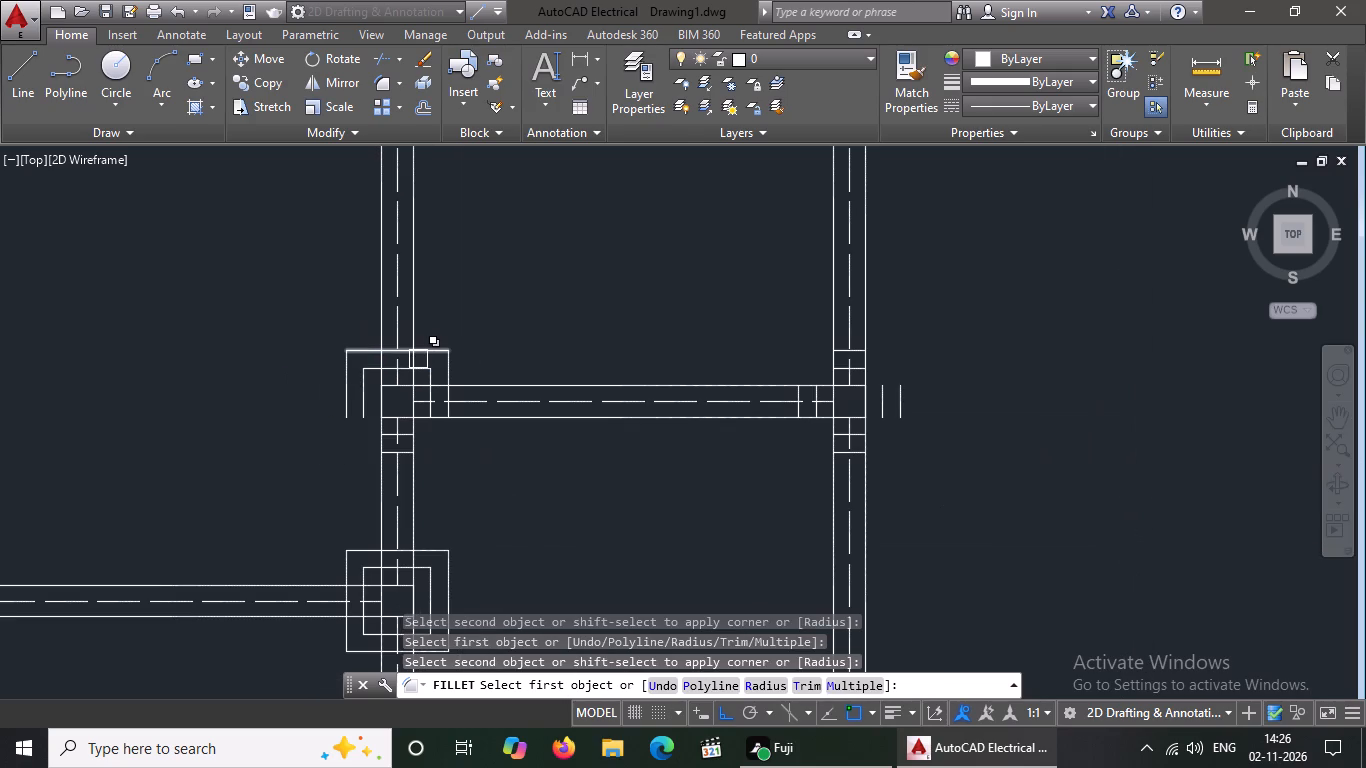
scroll(398, 421, up, 2)
click(304, 387)
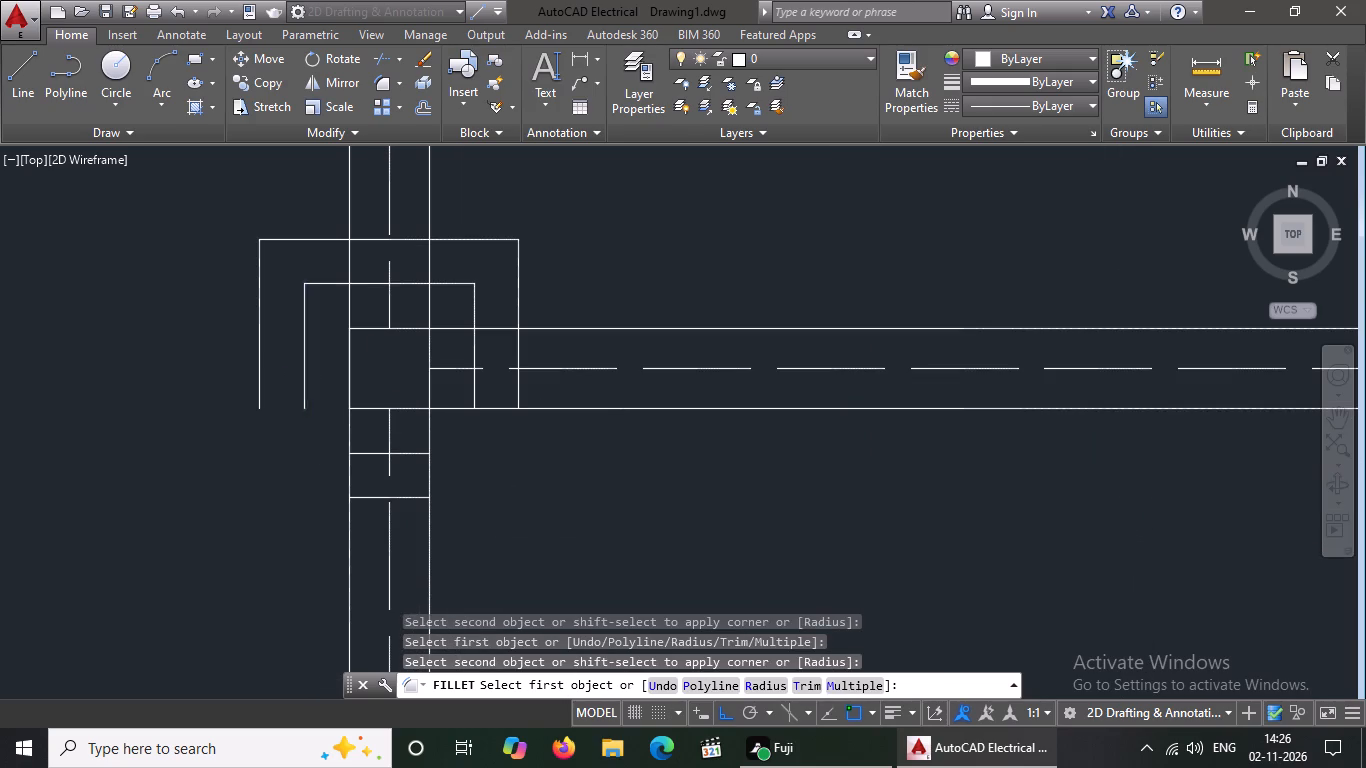
click(373, 453)
click(259, 390)
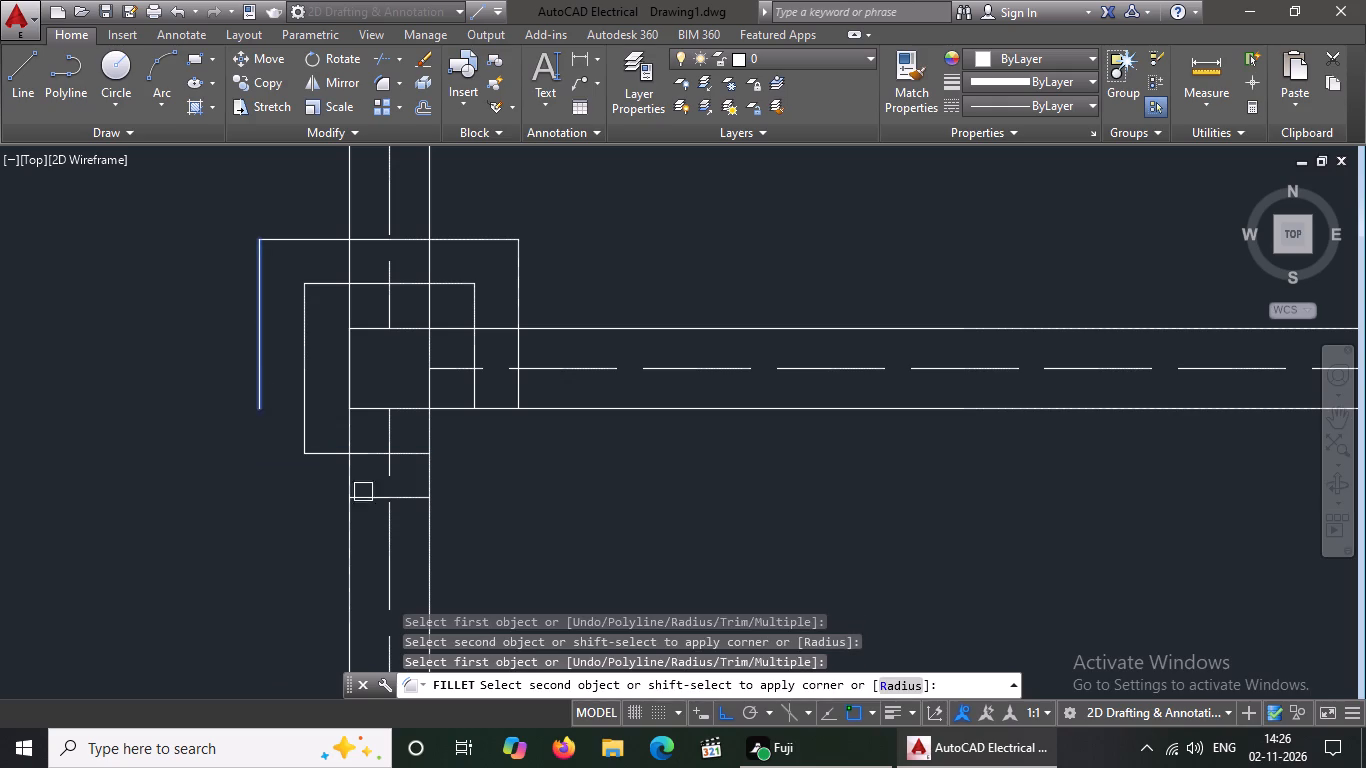
click(370, 500)
click(404, 460)
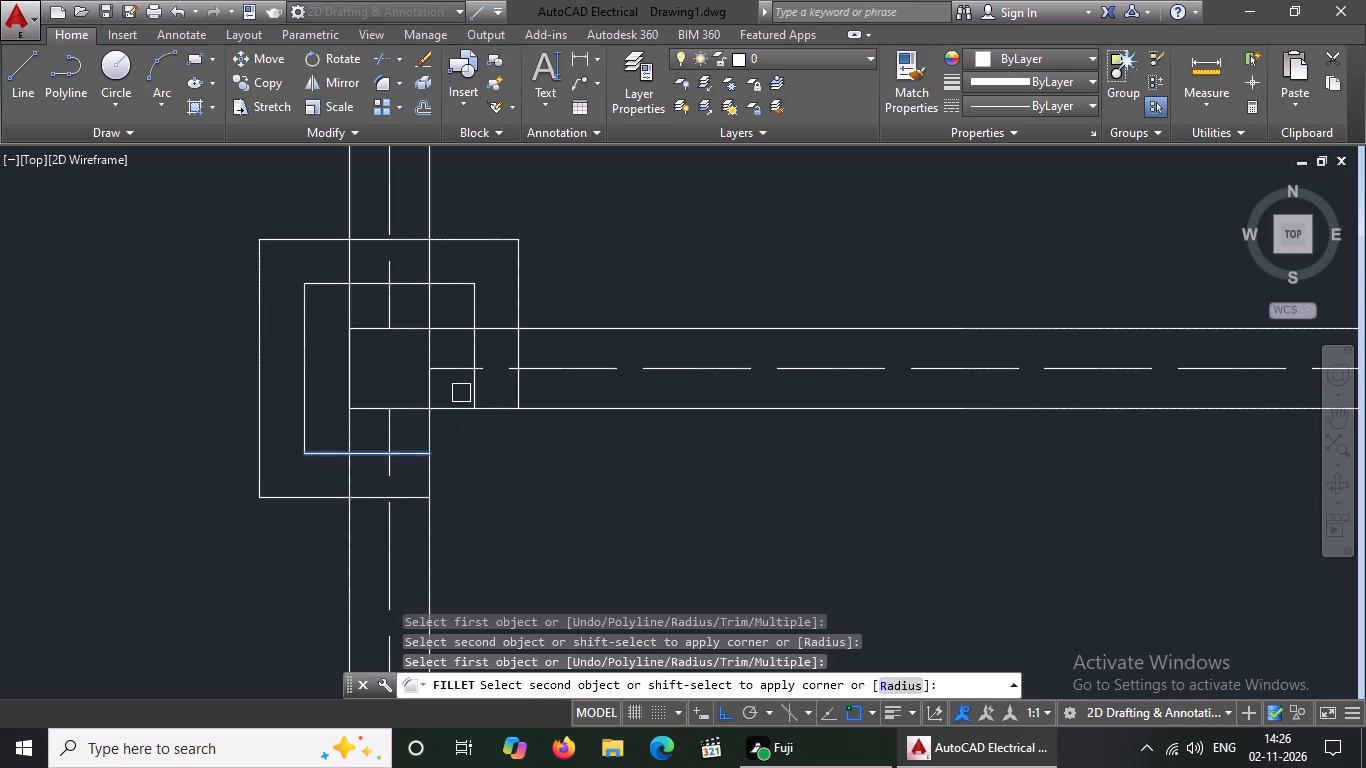
click(471, 388)
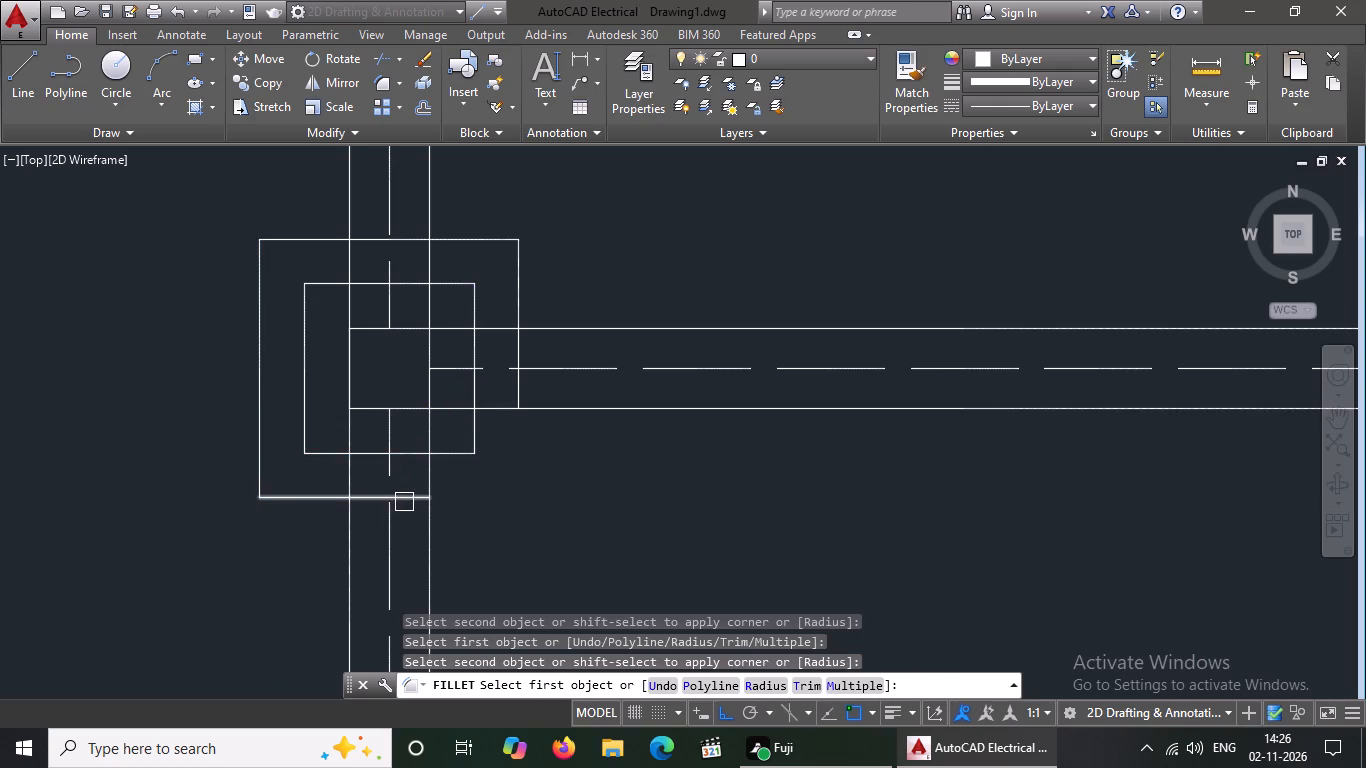
click(406, 502)
click(521, 395)
Fillet the lower-left and lower-right corners of both offset outlines around the right wall's third column square from the bottom.
scroll(440, 425, down, 5)
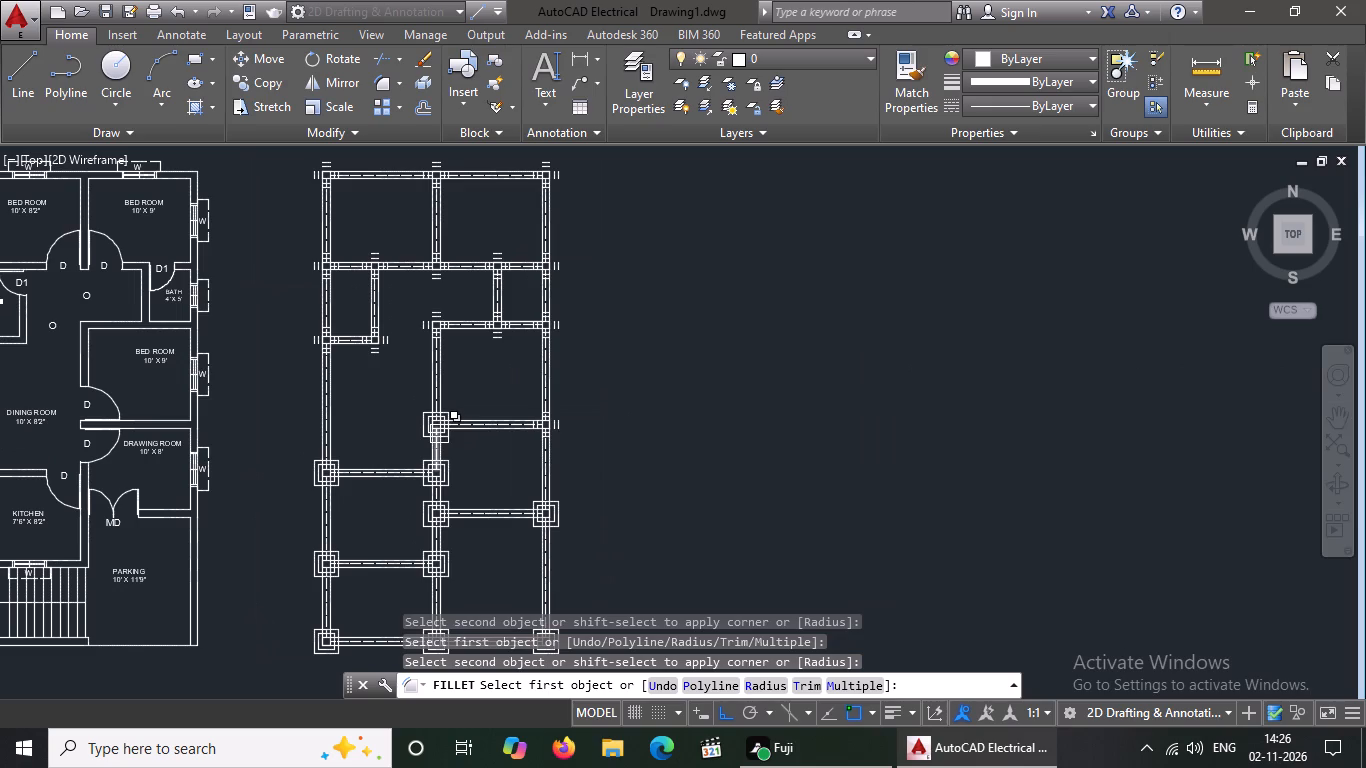
scroll(503, 426, up, 4)
scroll(658, 421, up, 2)
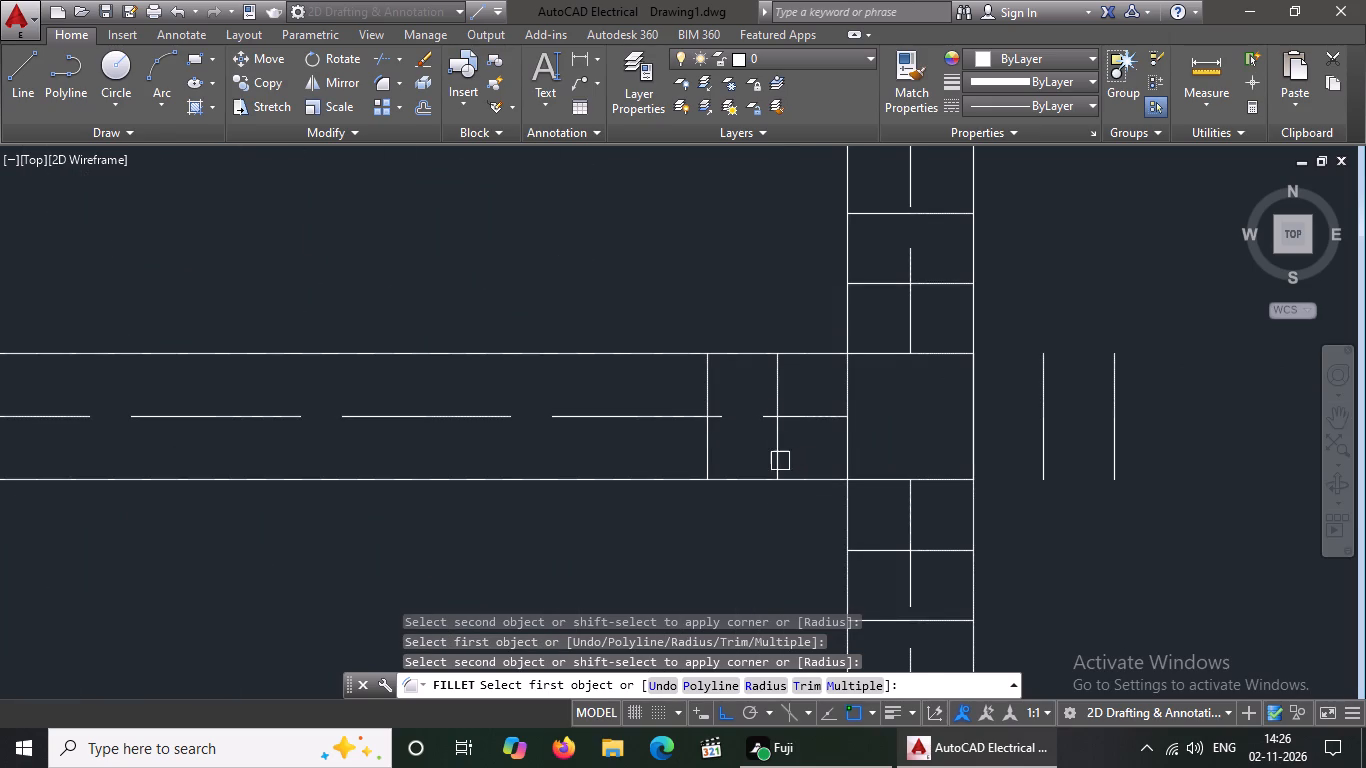
click(779, 461)
click(867, 548)
click(708, 453)
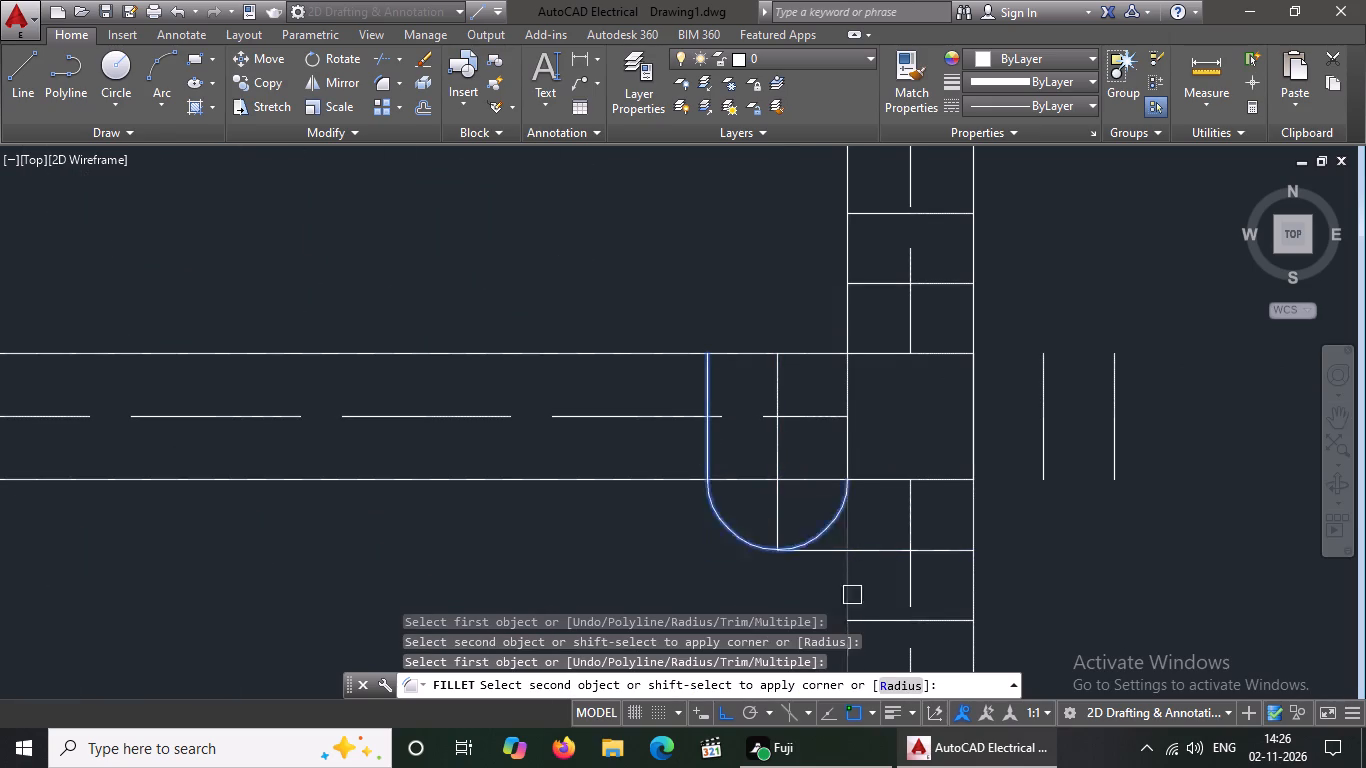
click(876, 616)
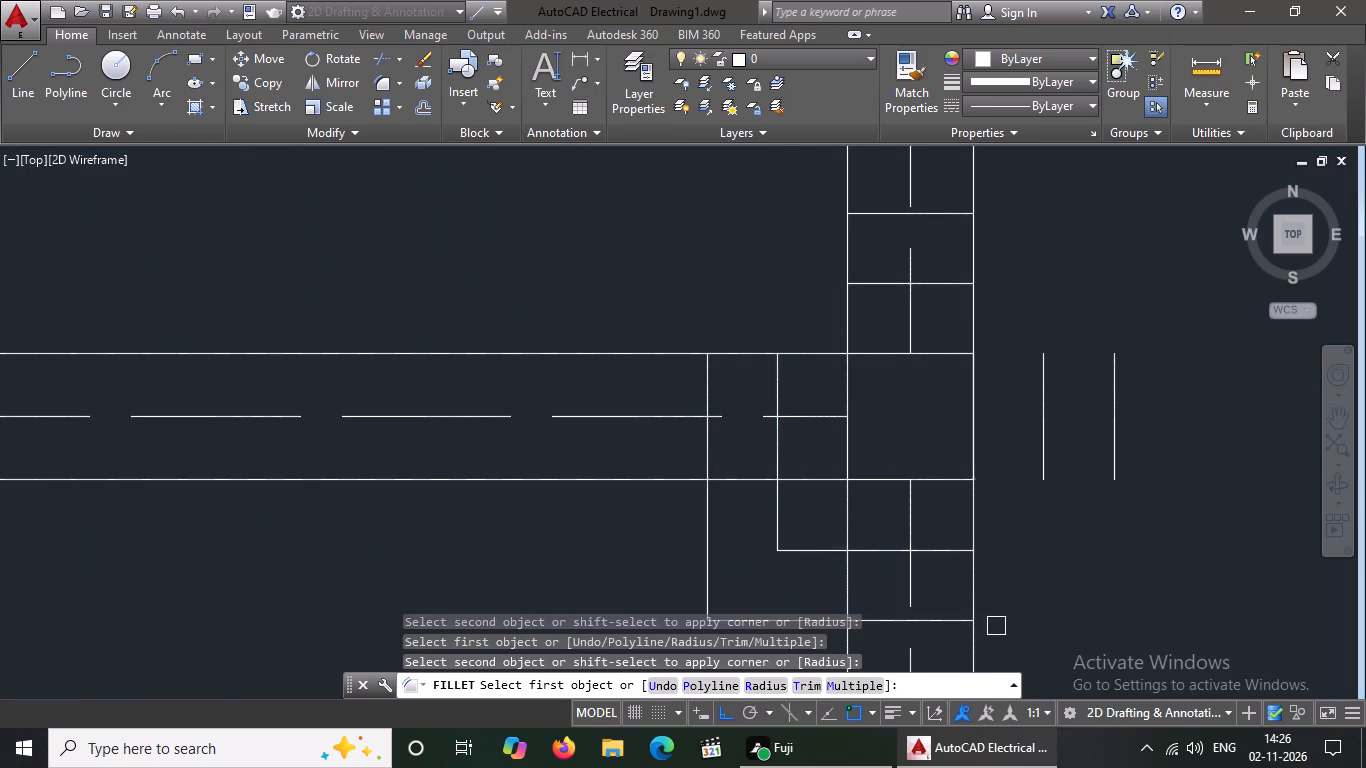
drag(934, 551, 979, 545)
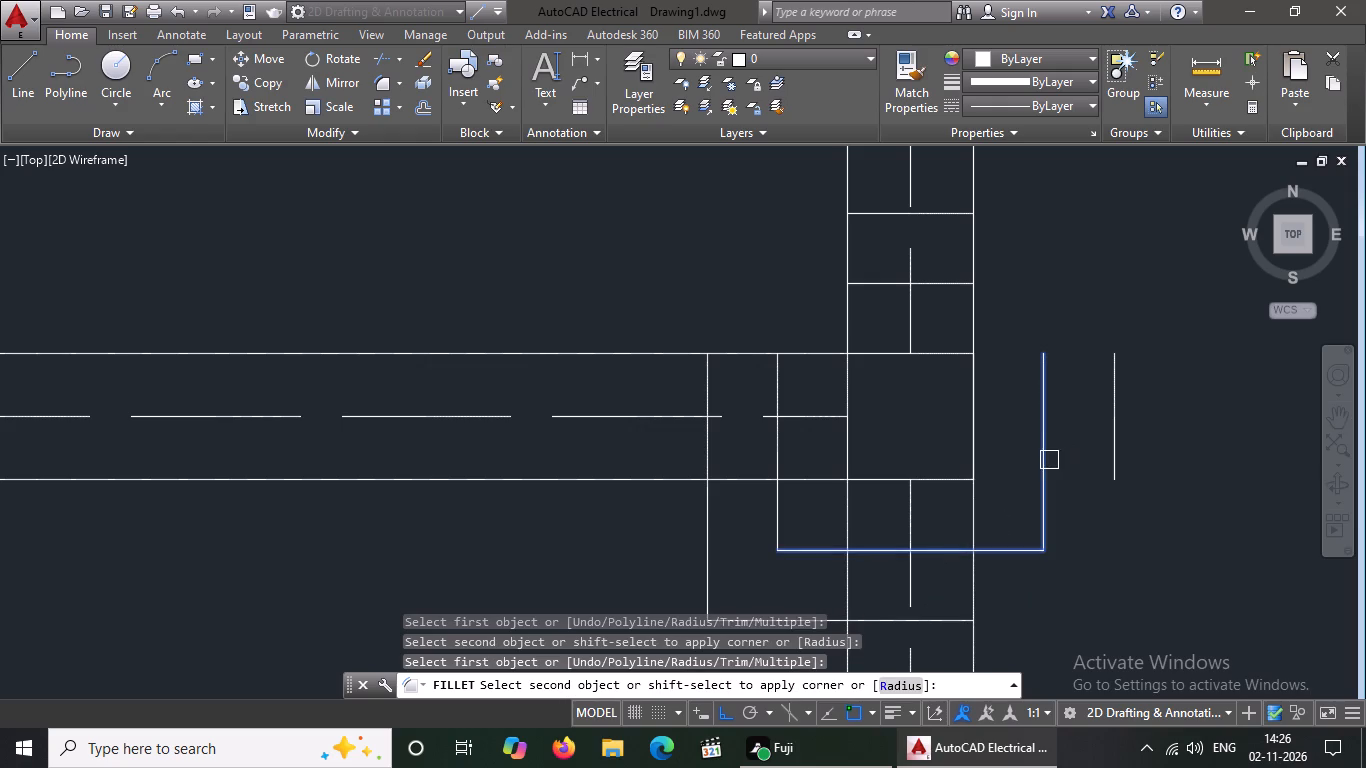
click(1049, 460)
click(950, 622)
click(1117, 445)
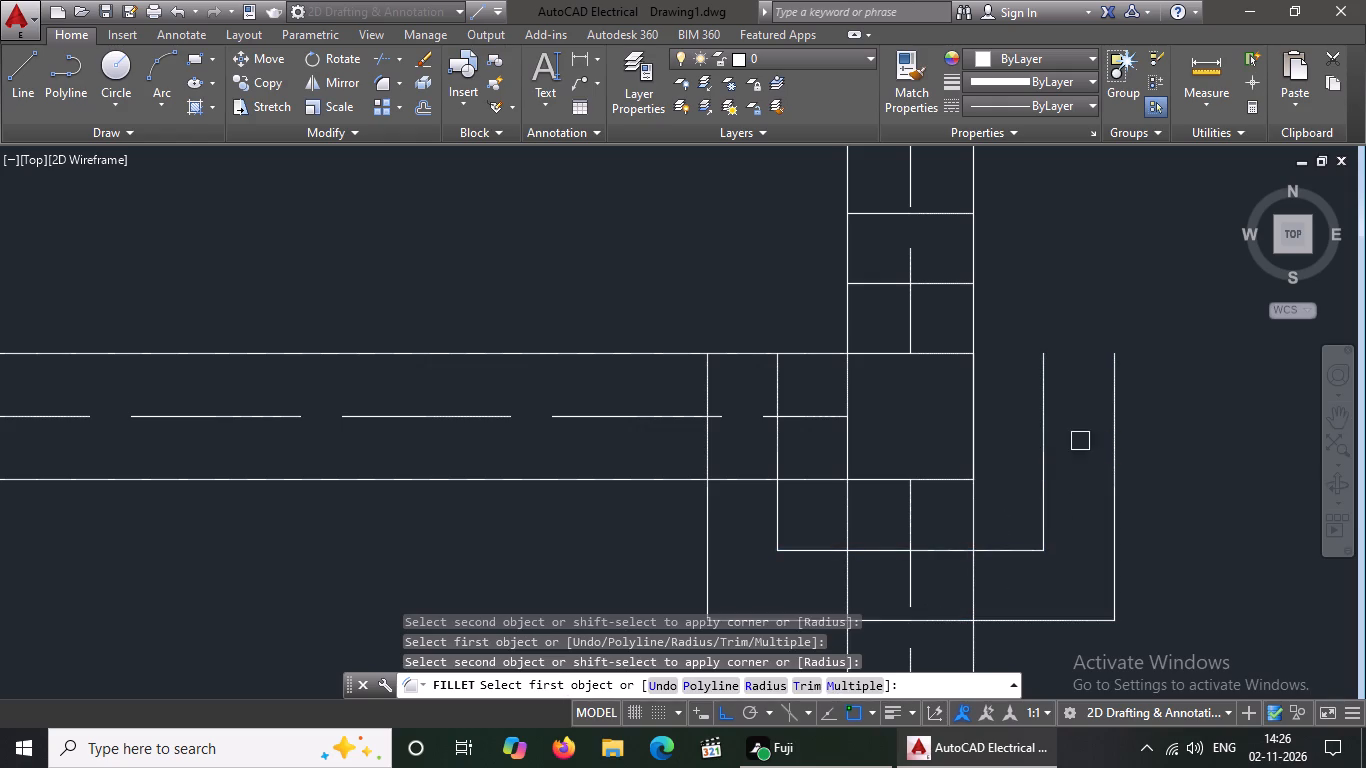
Fillet the upper-left and upper-right corners of both offset outlines around the right wall's third column square to close them.
click(773, 382)
click(892, 280)
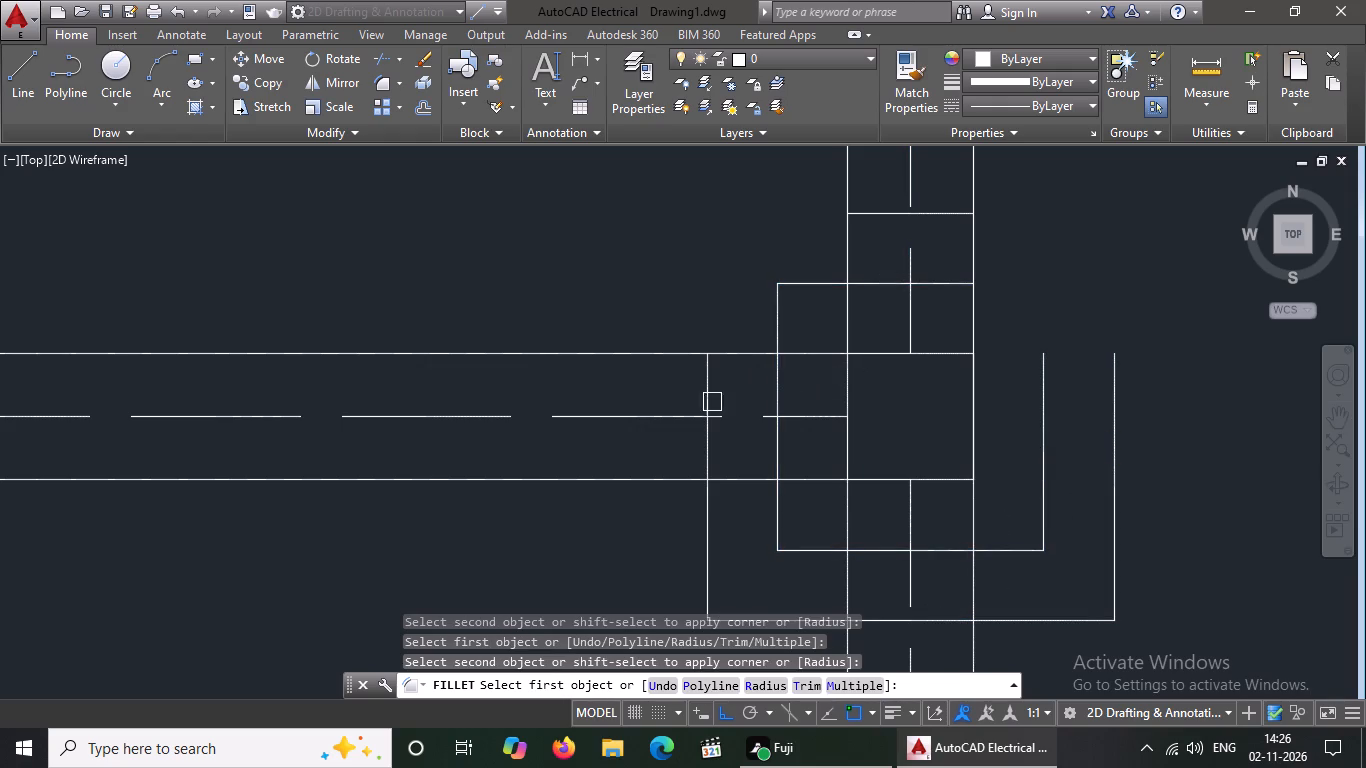
click(707, 393)
drag(890, 203, 887, 218)
click(887, 218)
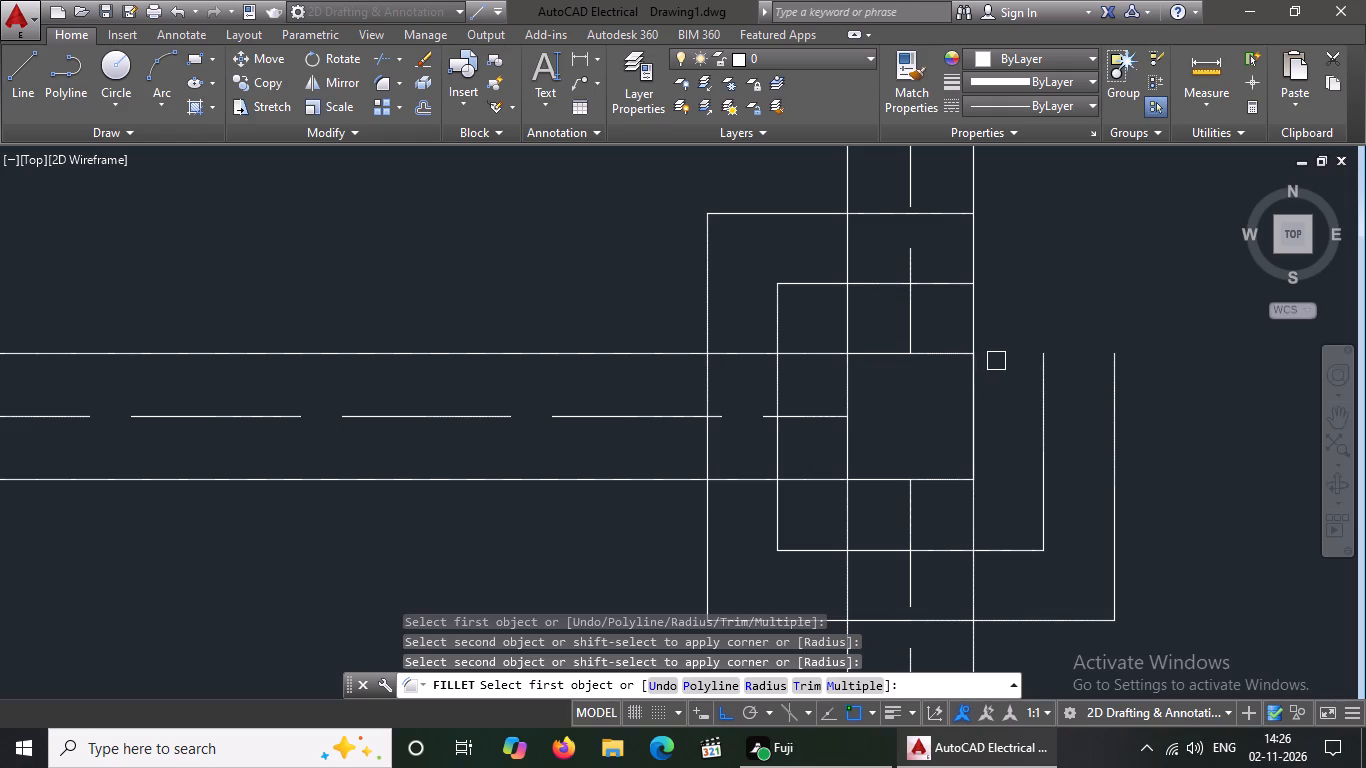
click(956, 286)
click(1040, 391)
click(949, 214)
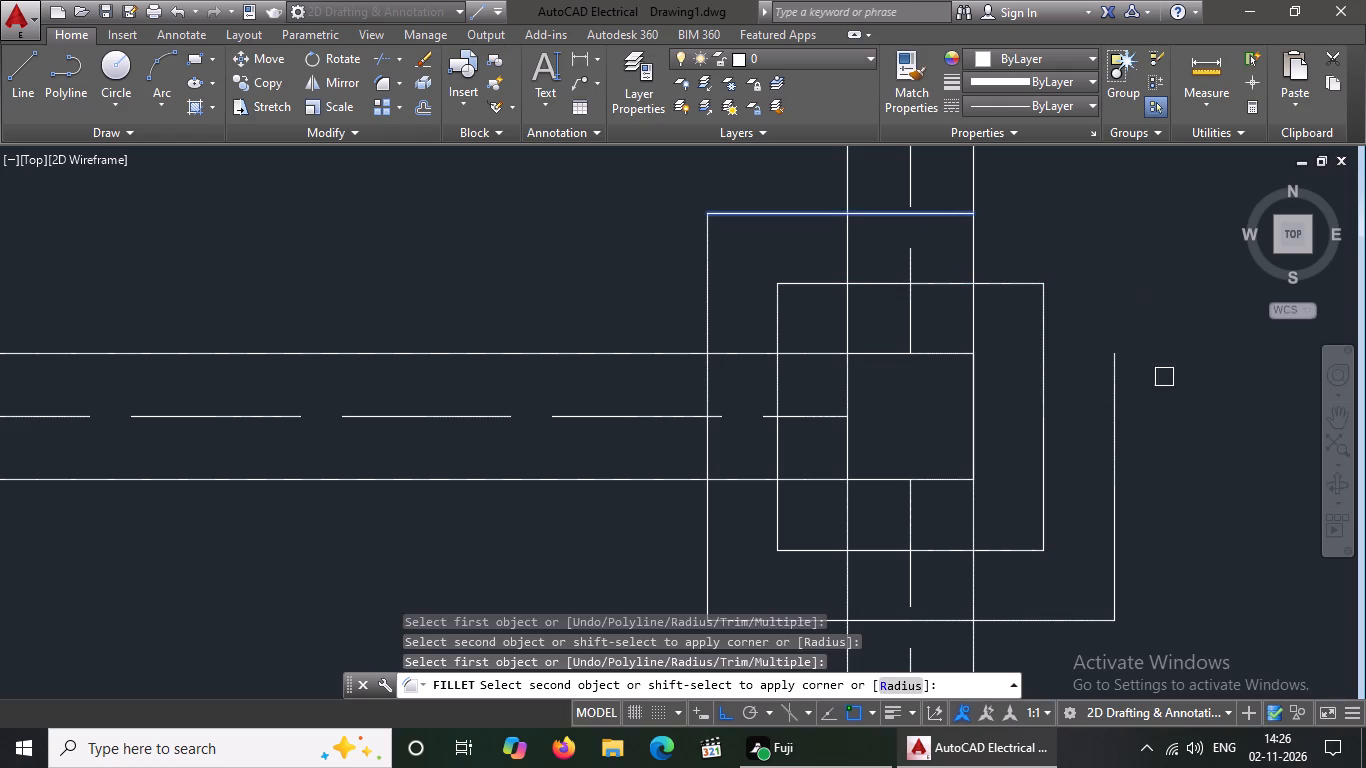
click(1114, 402)
Fillet the lower-left and lower-right corners of both offset outlines around the left wall's fourth column square from the bottom.
scroll(919, 324, down, 5)
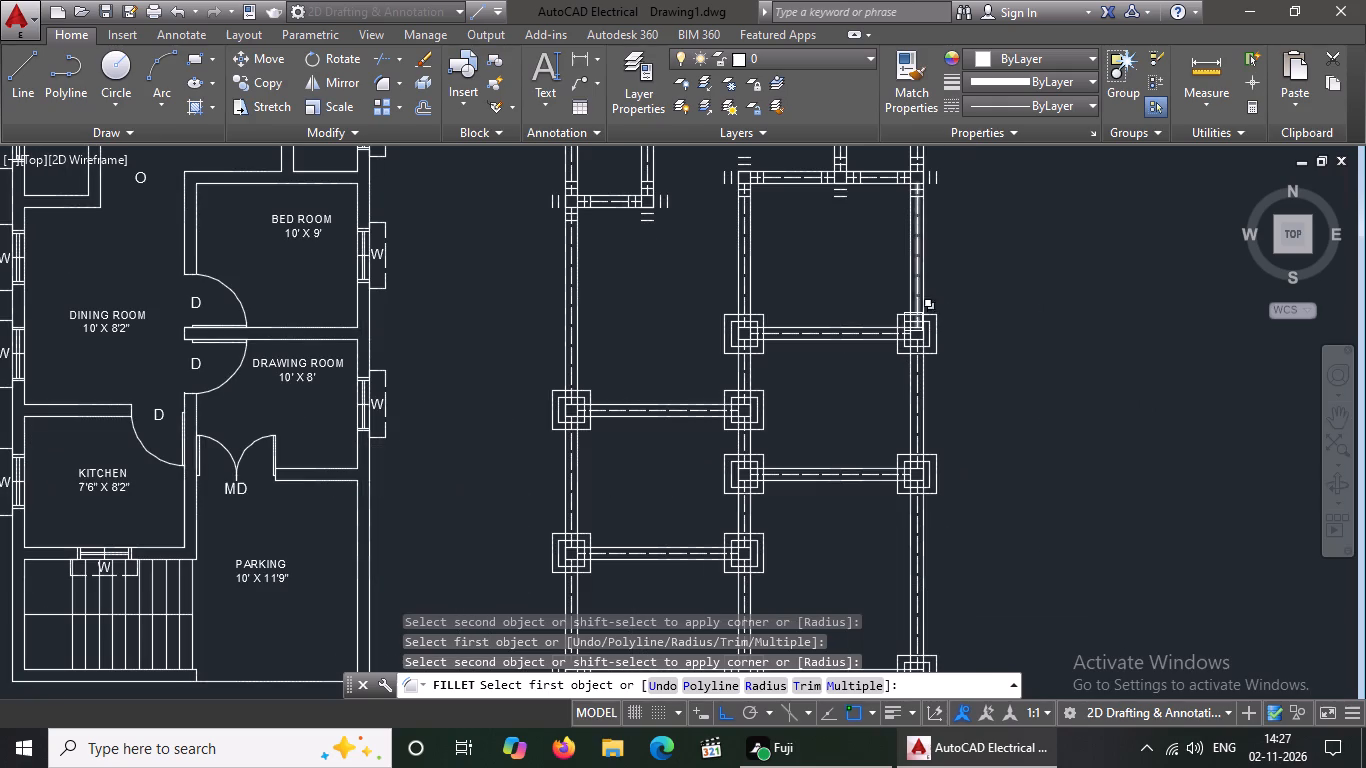
middle_drag(802, 302, 791, 454)
scroll(791, 454, up, 1)
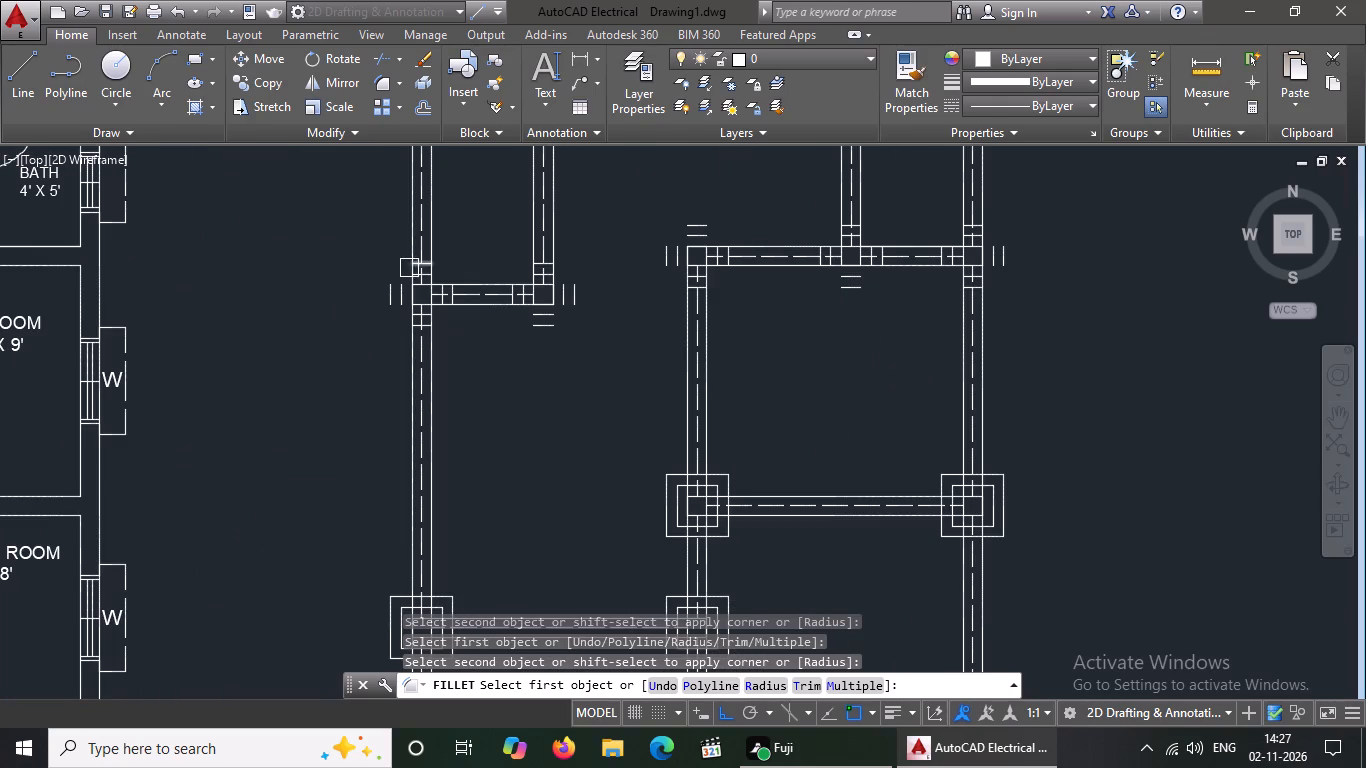
scroll(409, 268, up, 2)
drag(378, 345, 377, 361)
scroll(443, 396, up, 2)
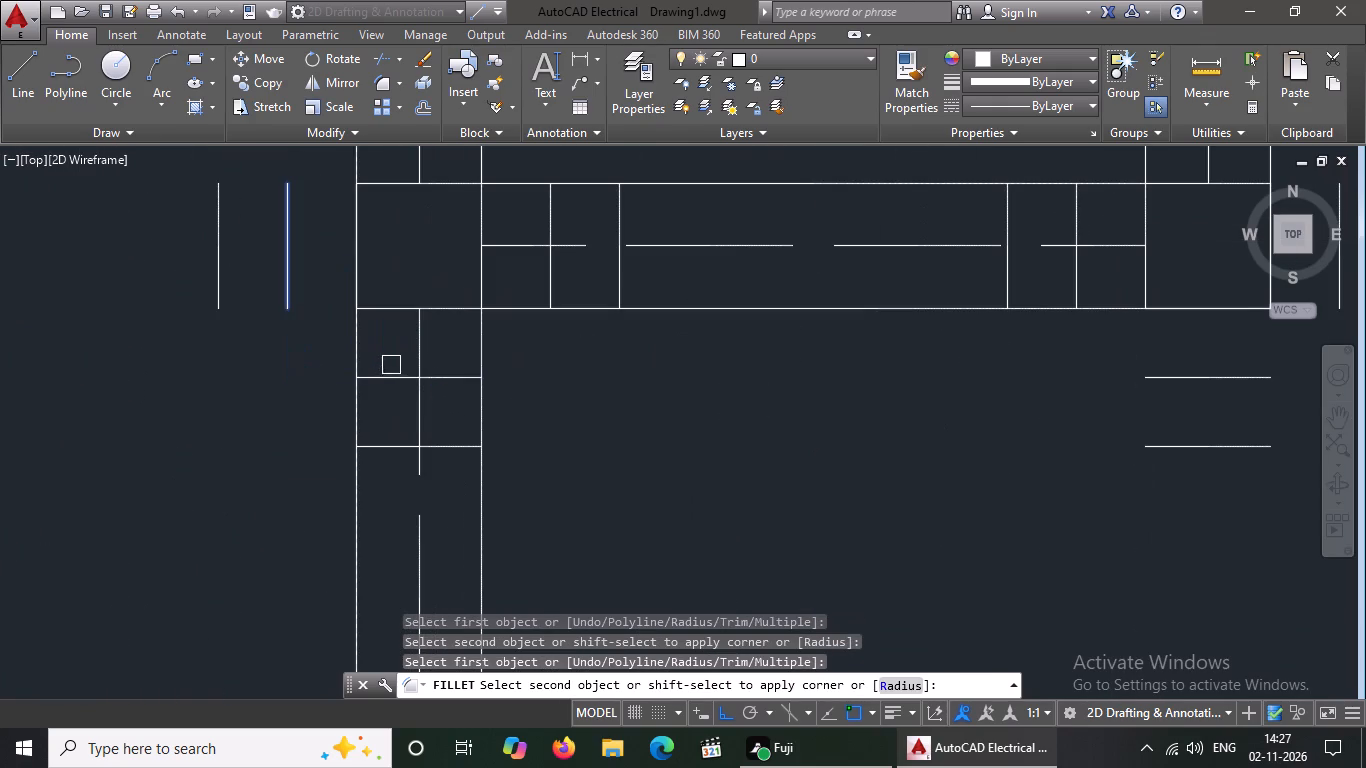
click(382, 384)
click(225, 302)
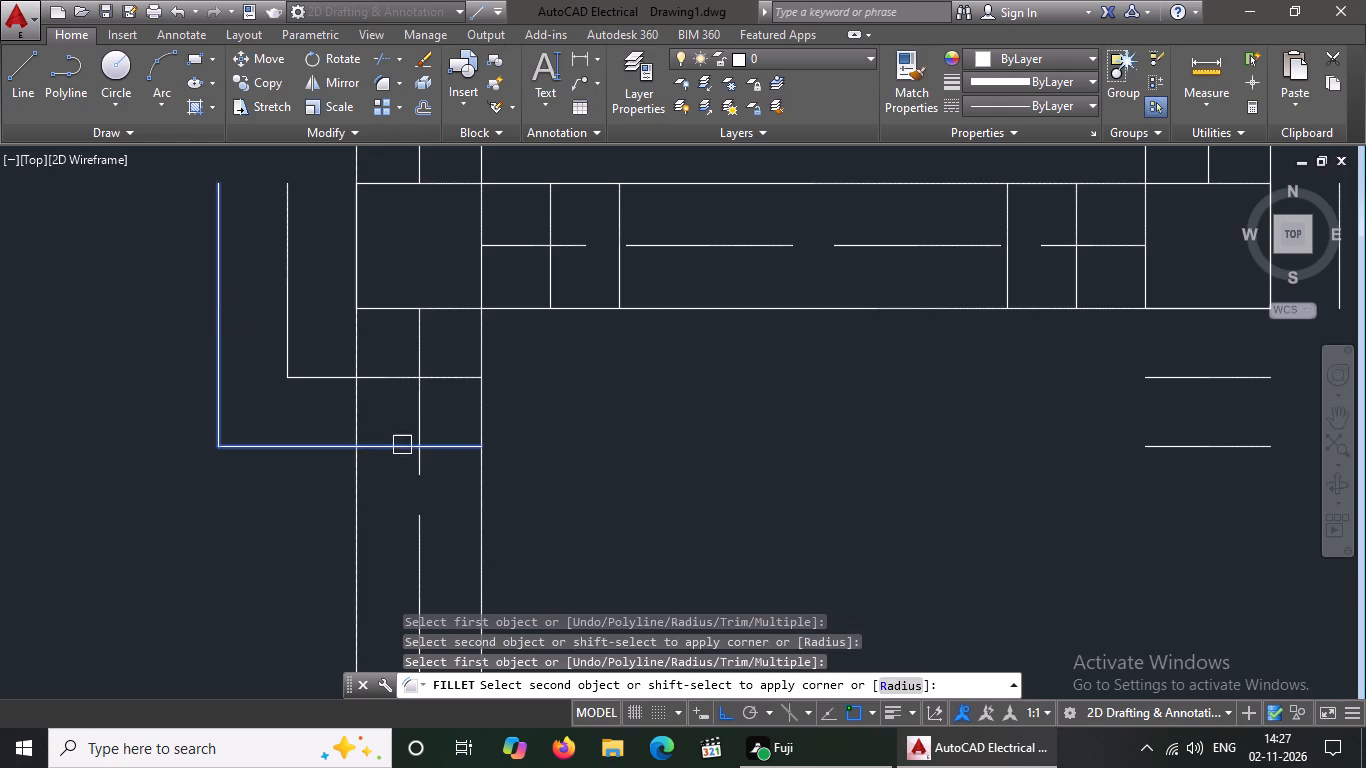
click(402, 444)
click(457, 376)
click(543, 293)
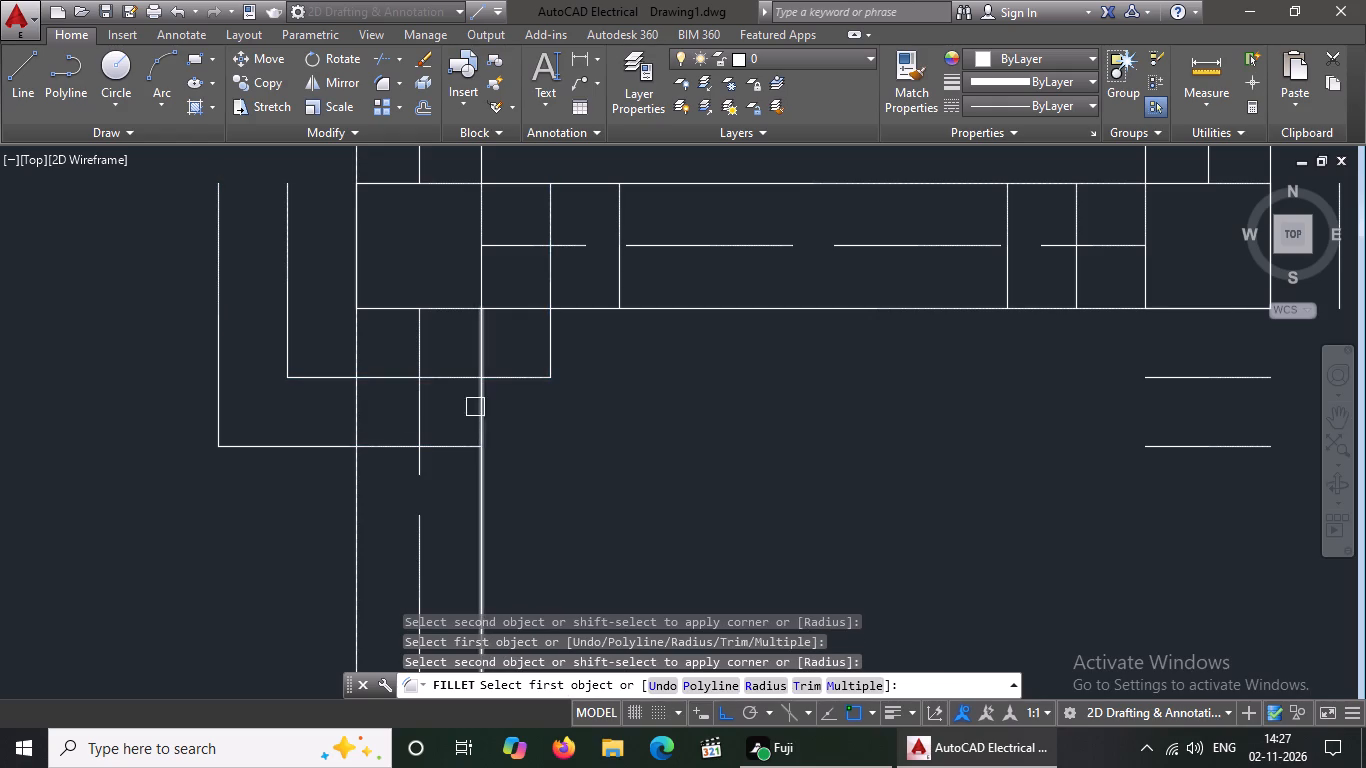
click(449, 451)
click(615, 288)
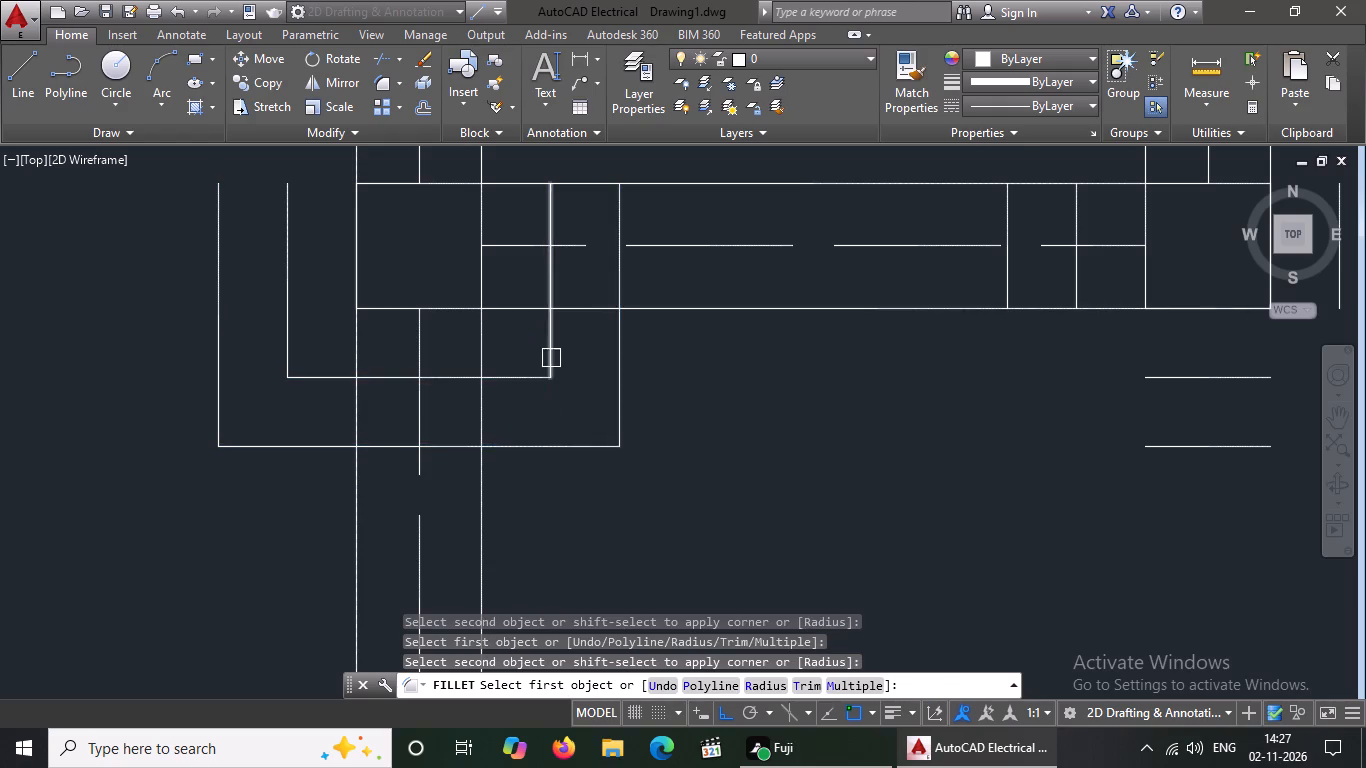
Fillet the upper-left and upper-right corners of both offset outlines around the left wall's fourth column square to close them.
scroll(556, 370, down, 4)
scroll(559, 331, up, 4)
click(299, 471)
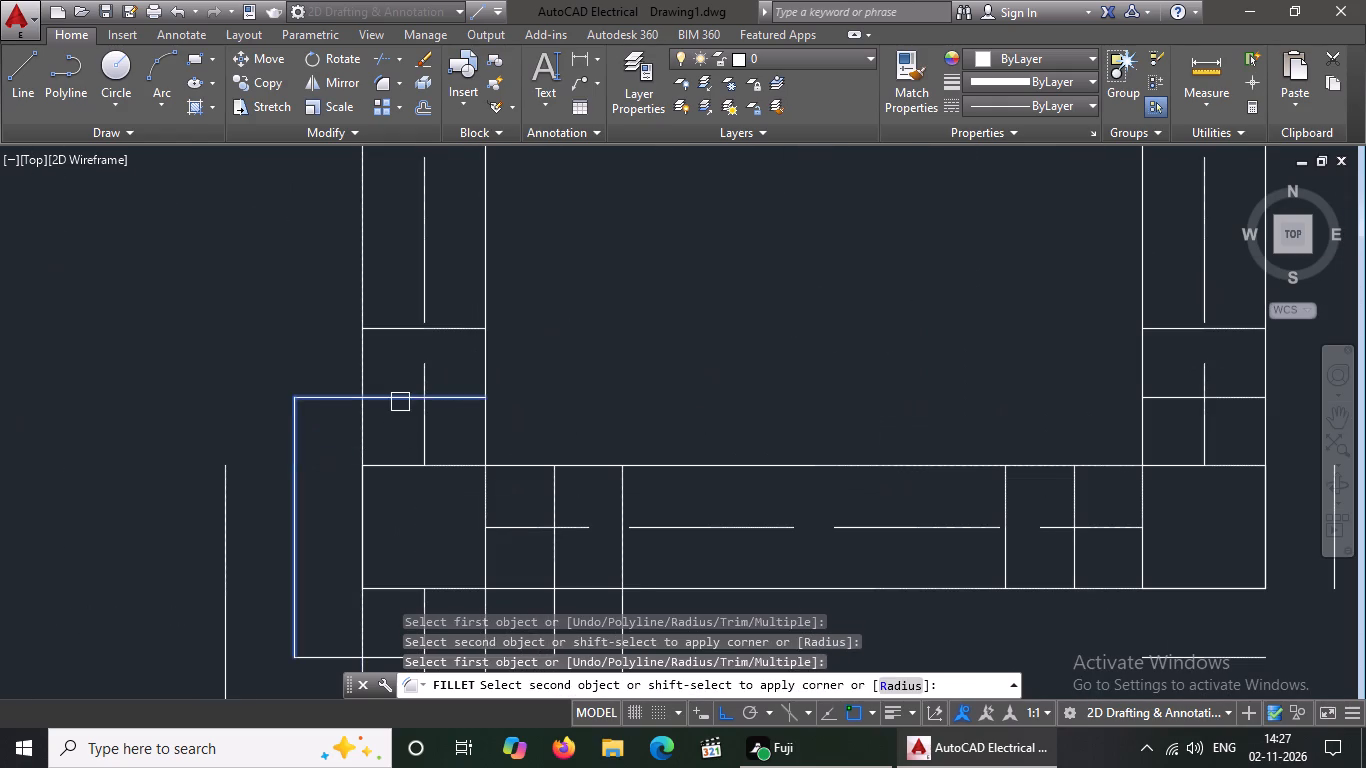
click(400, 402)
click(216, 492)
click(227, 515)
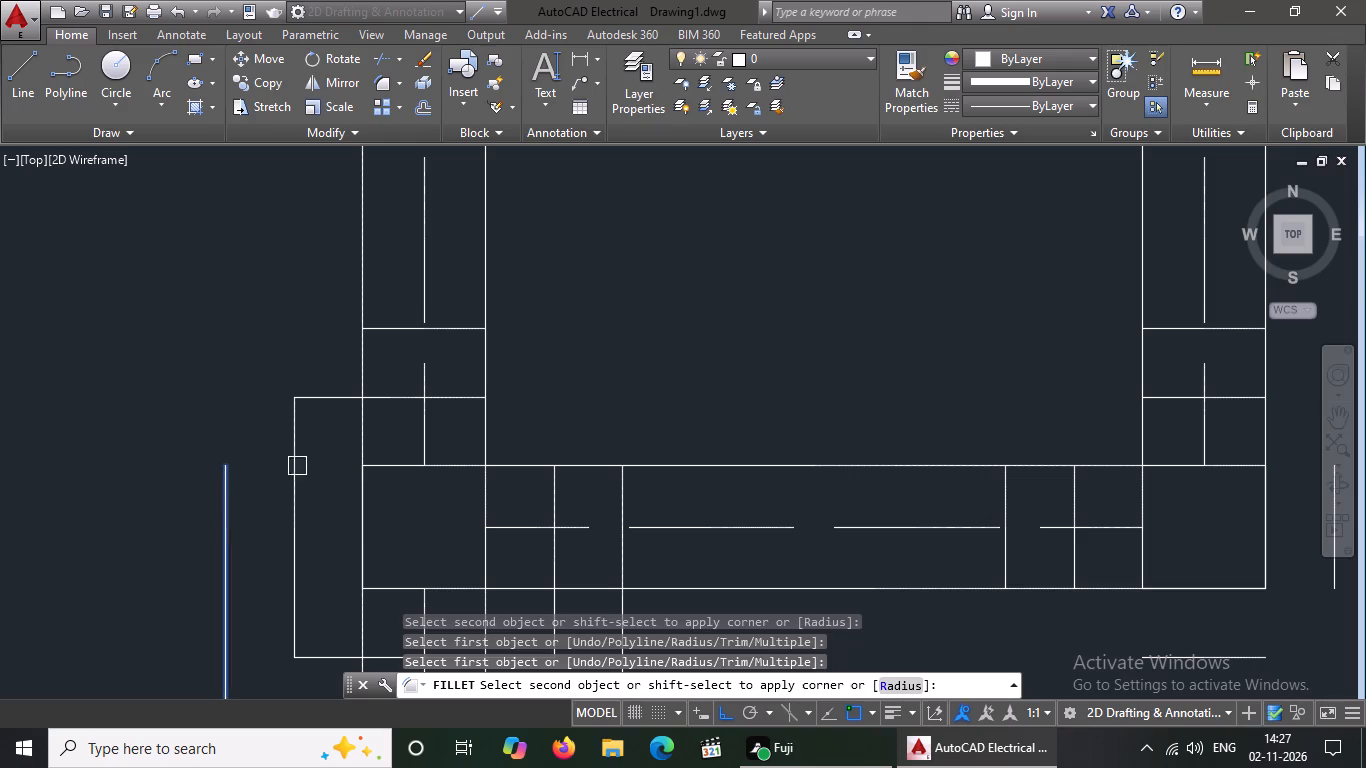
click(382, 329)
click(552, 483)
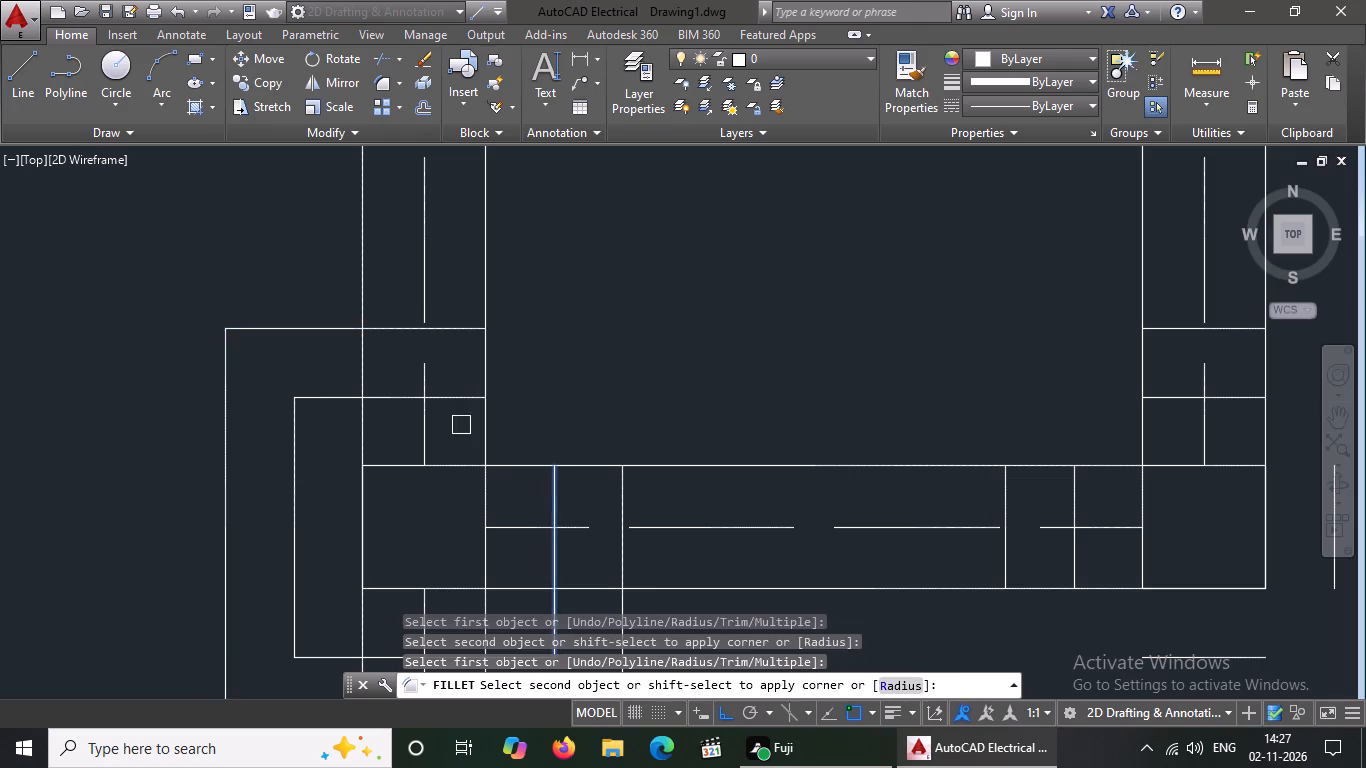
click(446, 396)
click(462, 334)
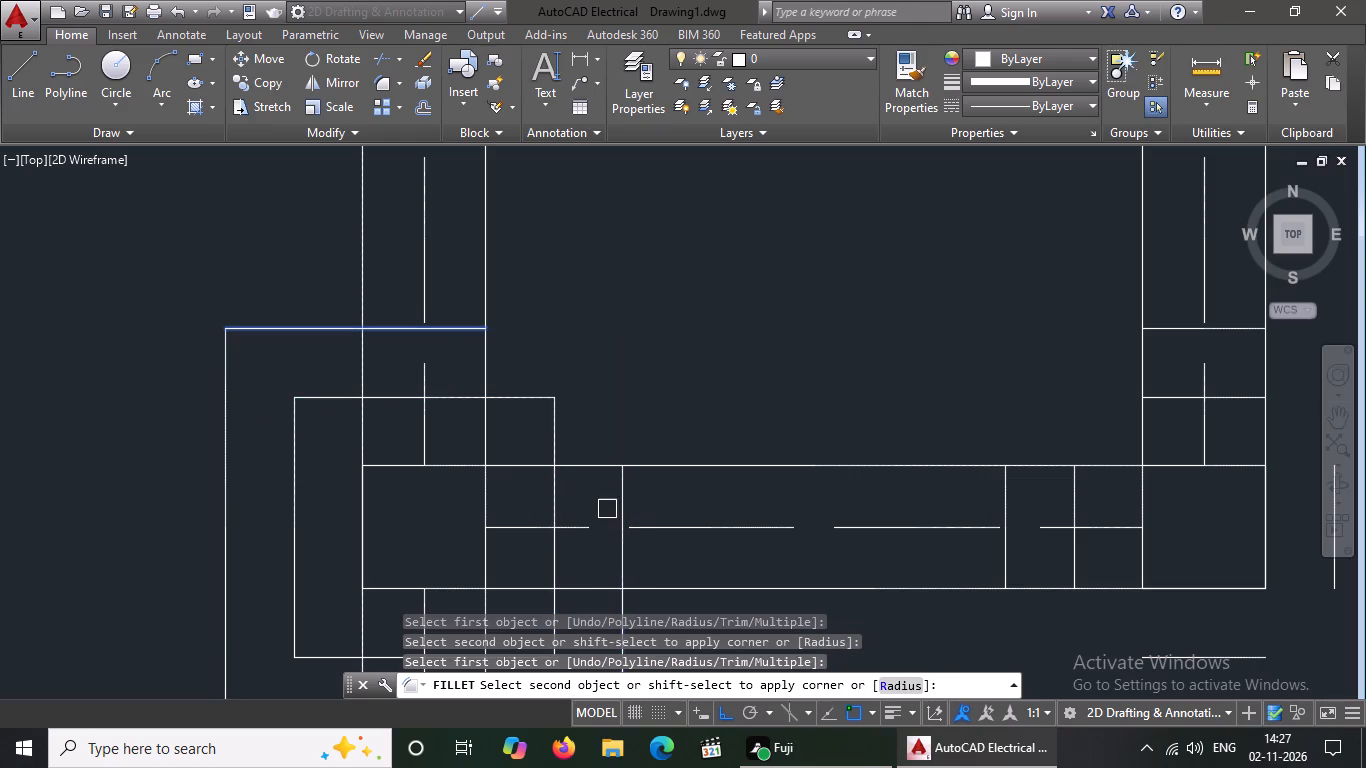
click(624, 504)
Fillet the upper-left and upper-right corners of both offset outlines around the column square at the lower end of the left partition wall.
scroll(494, 435, down, 3)
scroll(709, 457, up, 3)
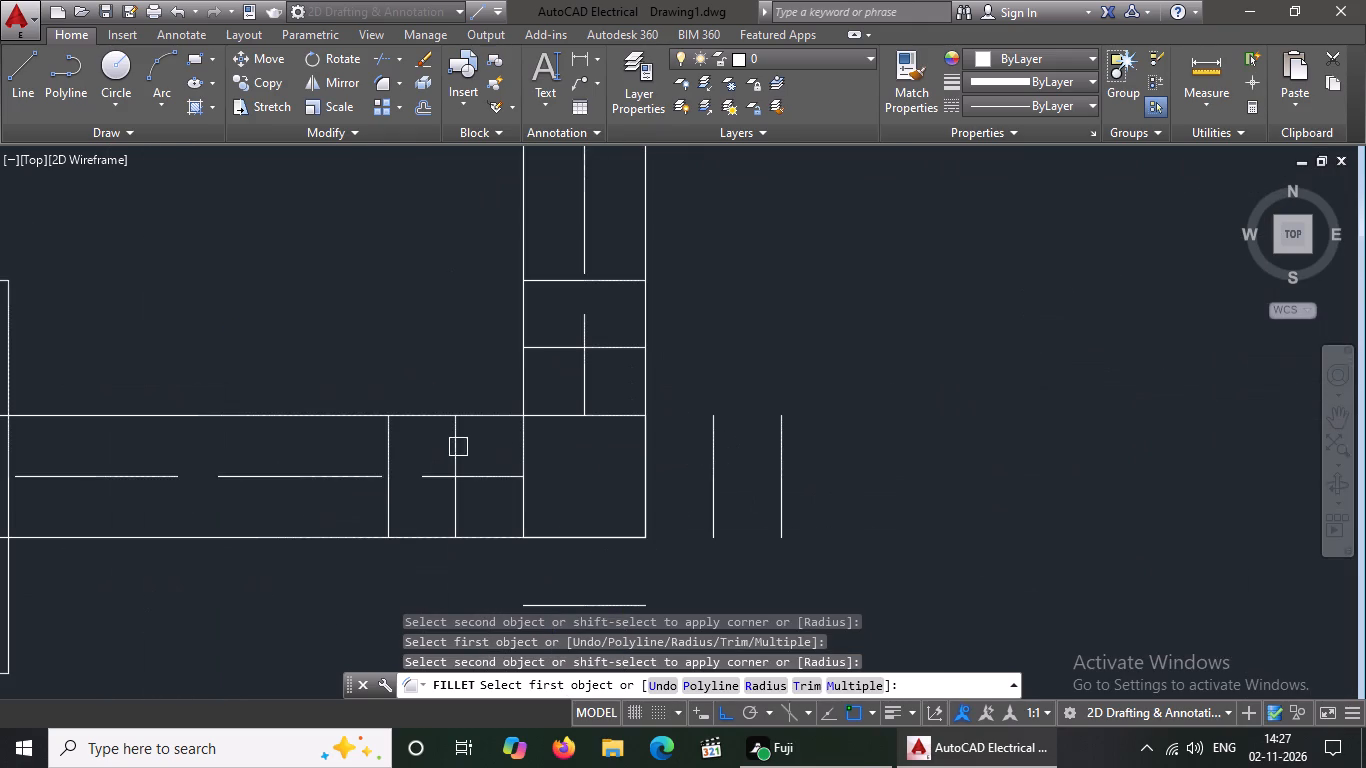
click(451, 444)
drag(547, 353, 532, 369)
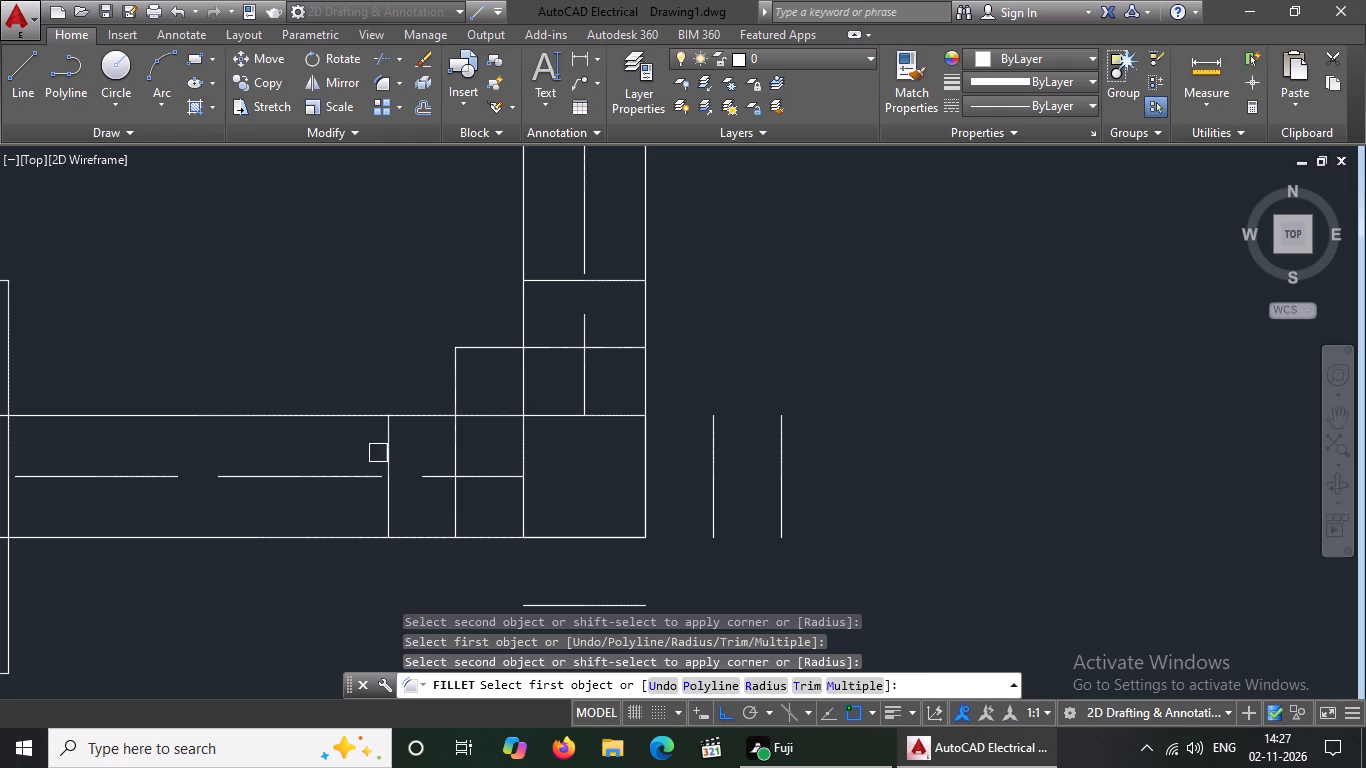
click(389, 451)
click(553, 272)
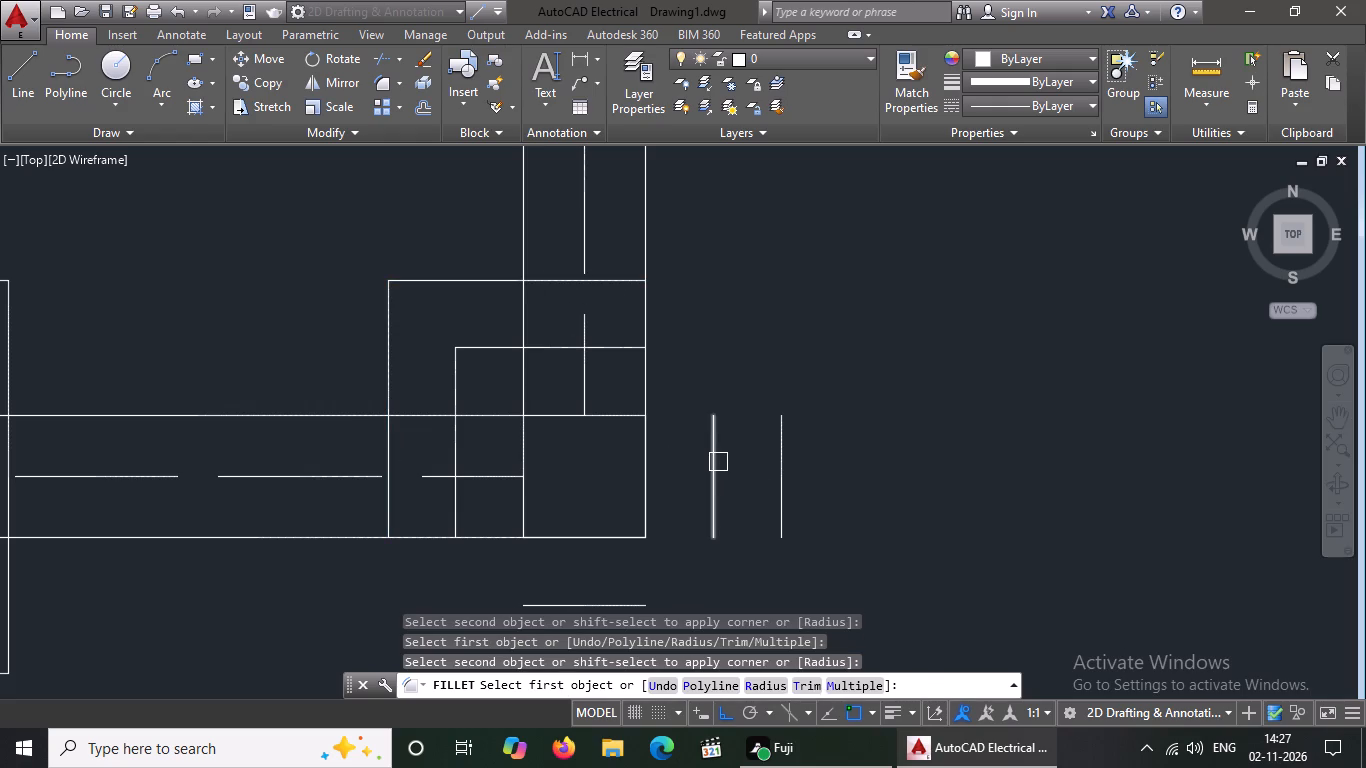
click(718, 462)
click(640, 349)
click(636, 282)
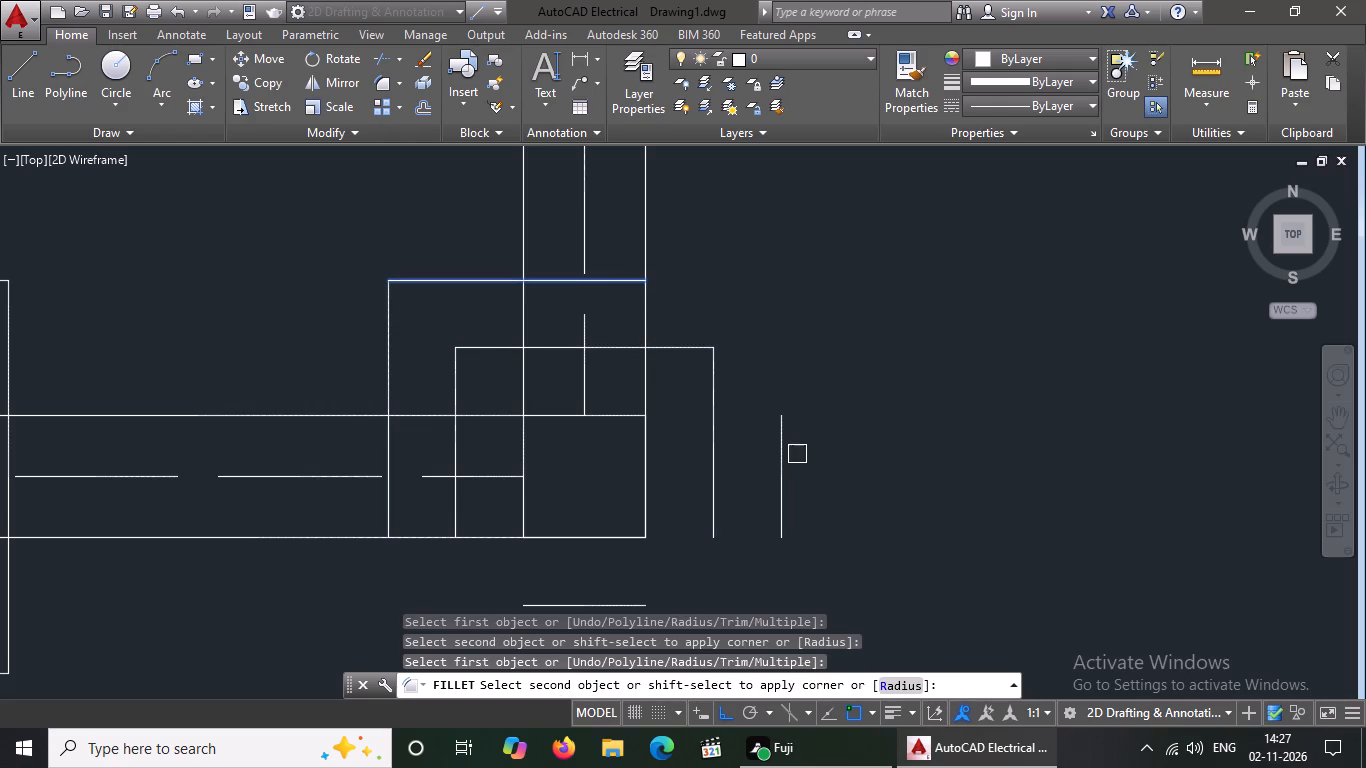
click(777, 459)
Fillet the lower-left and lower-right corners of both offset outlines around the left partition wall's lower column square to close them.
scroll(762, 374, down, 2)
scroll(666, 431, up, 3)
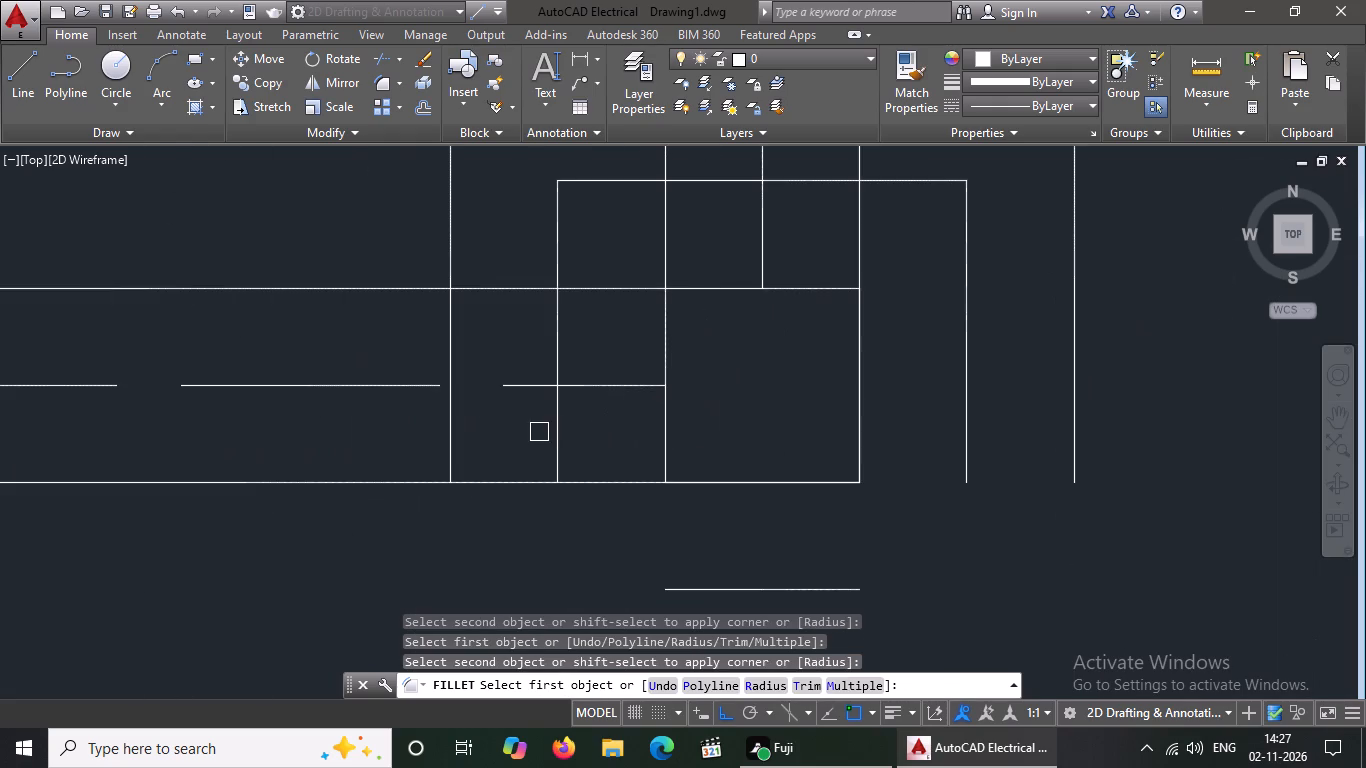
click(555, 425)
click(719, 588)
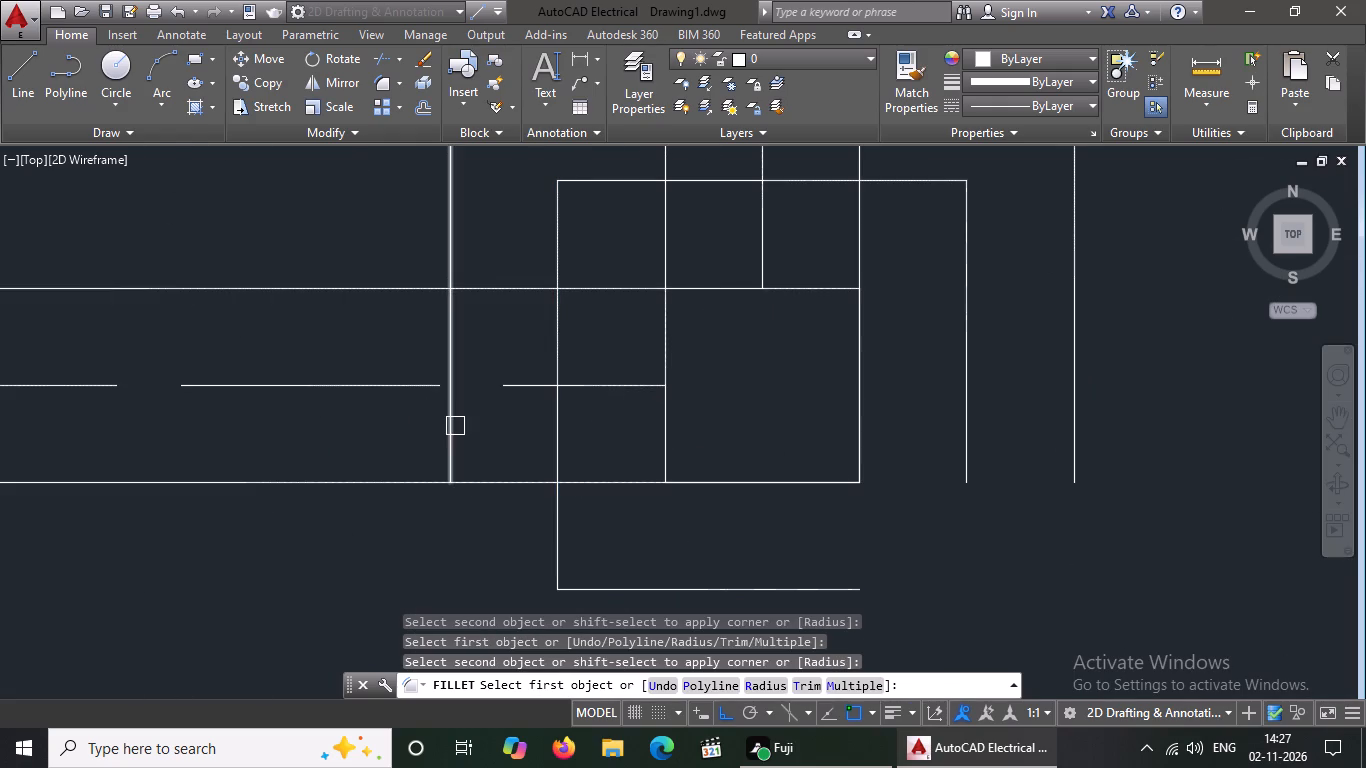
click(456, 426)
scroll(565, 406, down, 4)
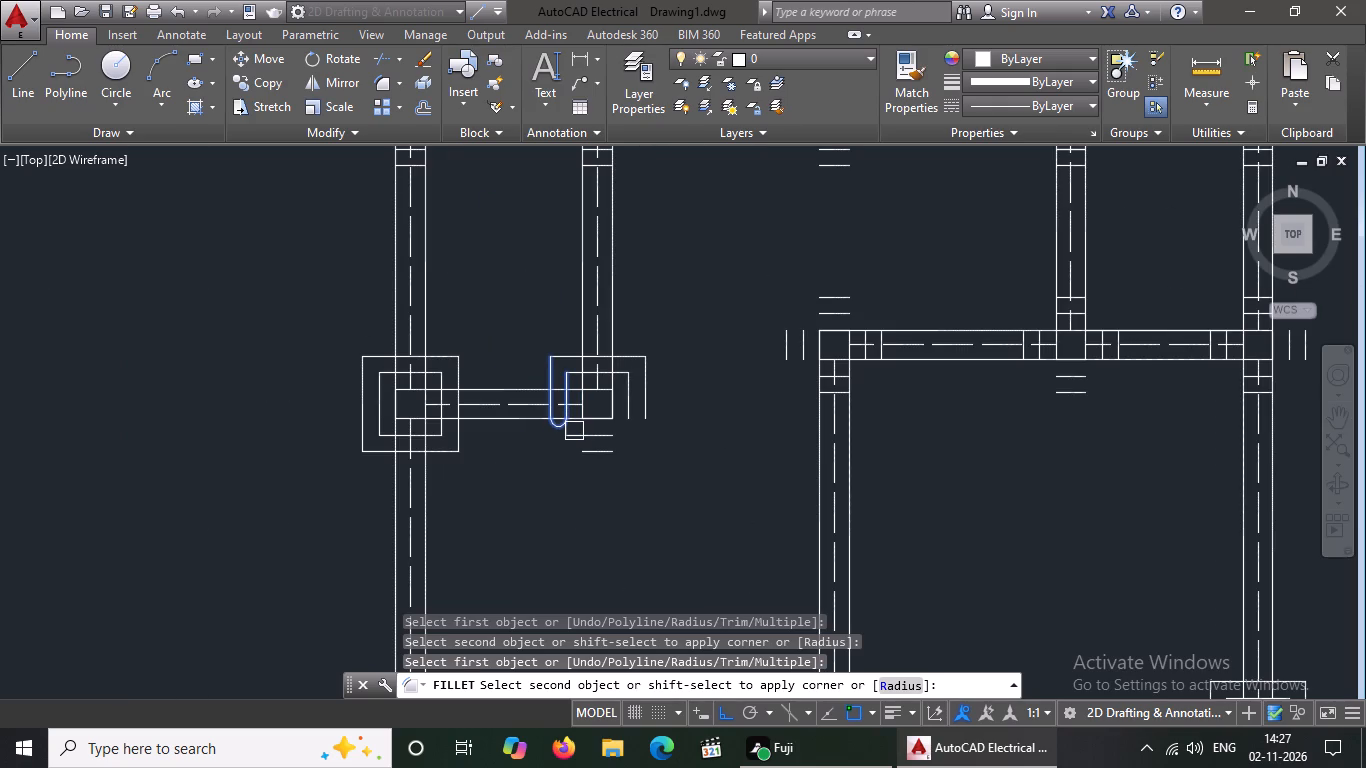
scroll(564, 455, up, 1)
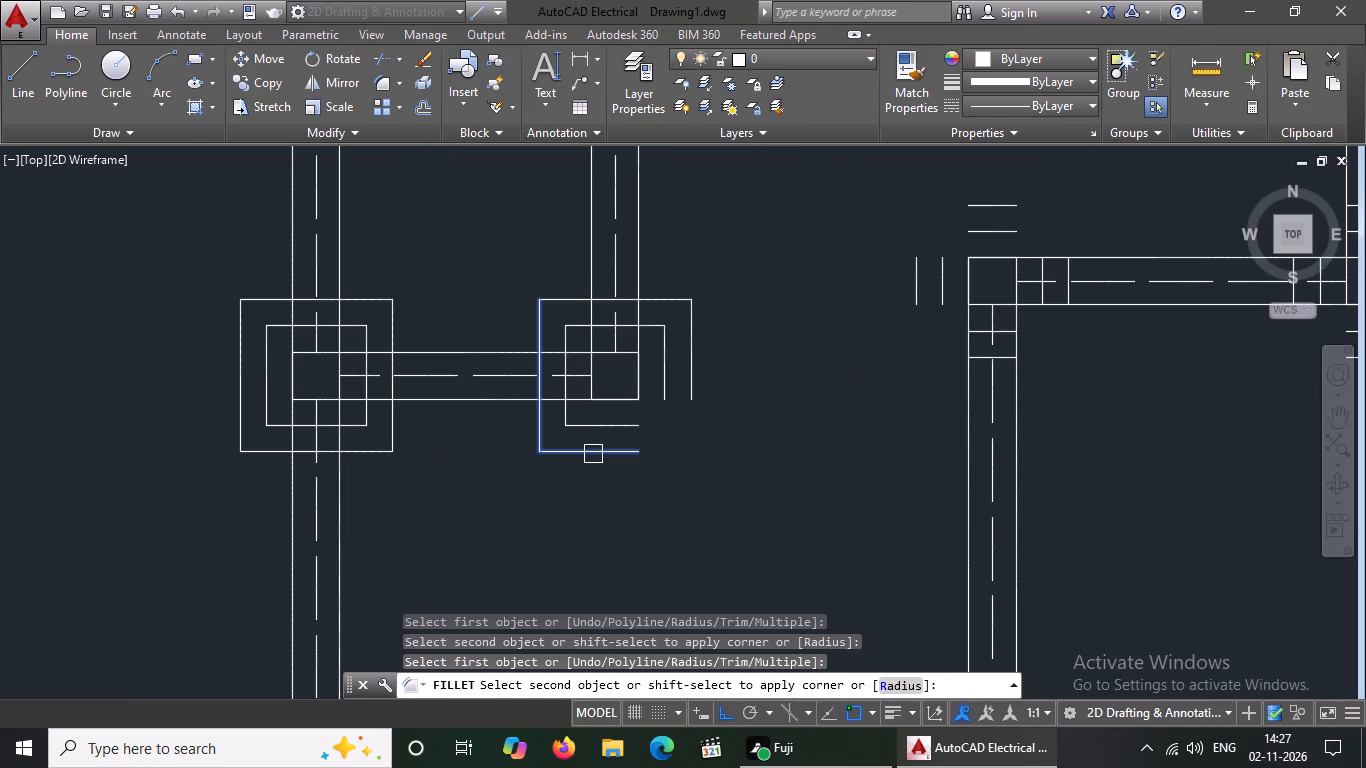
click(594, 453)
click(619, 424)
drag(670, 394, 670, 409)
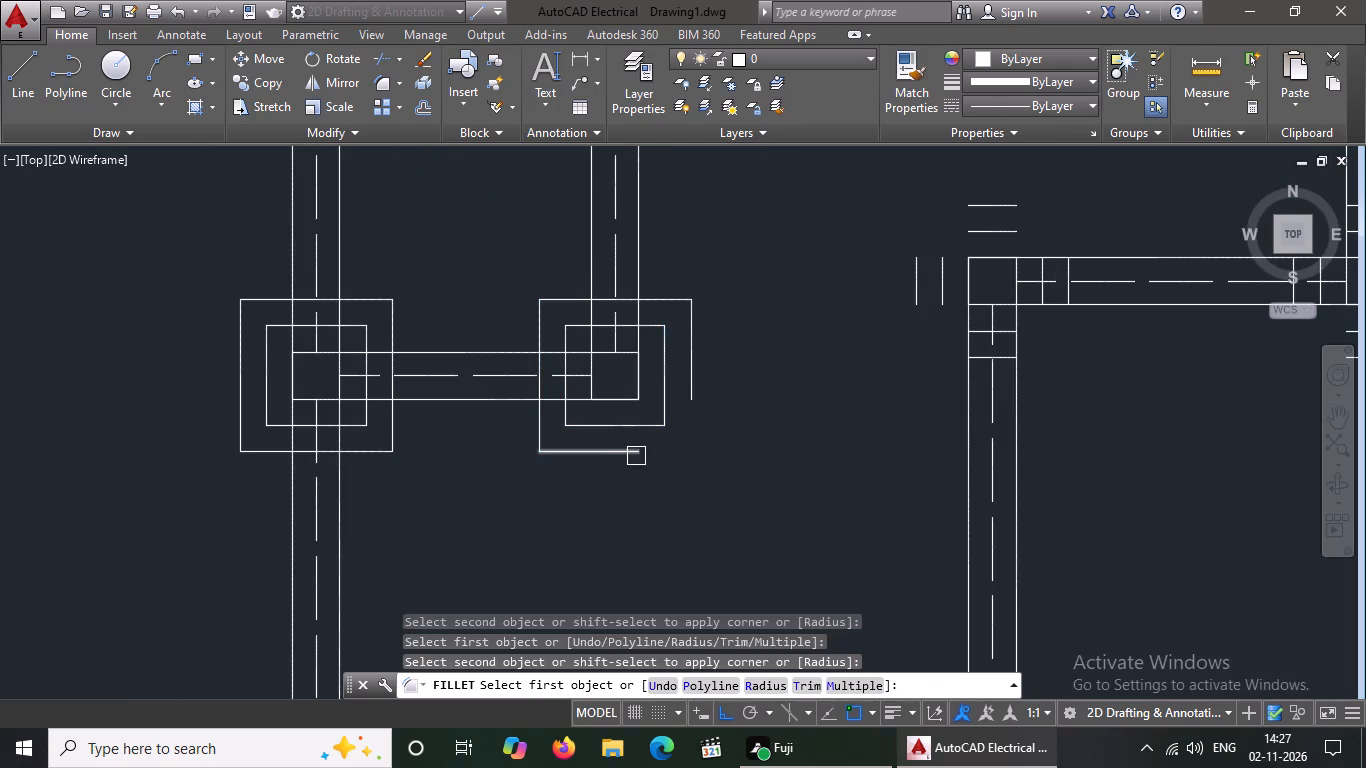
click(632, 454)
click(688, 397)
Fillet the lower-left and lower-right corners of both offset outlines around the column square at the central wall's upper end, below the corridor gap.
scroll(689, 410, down, 4)
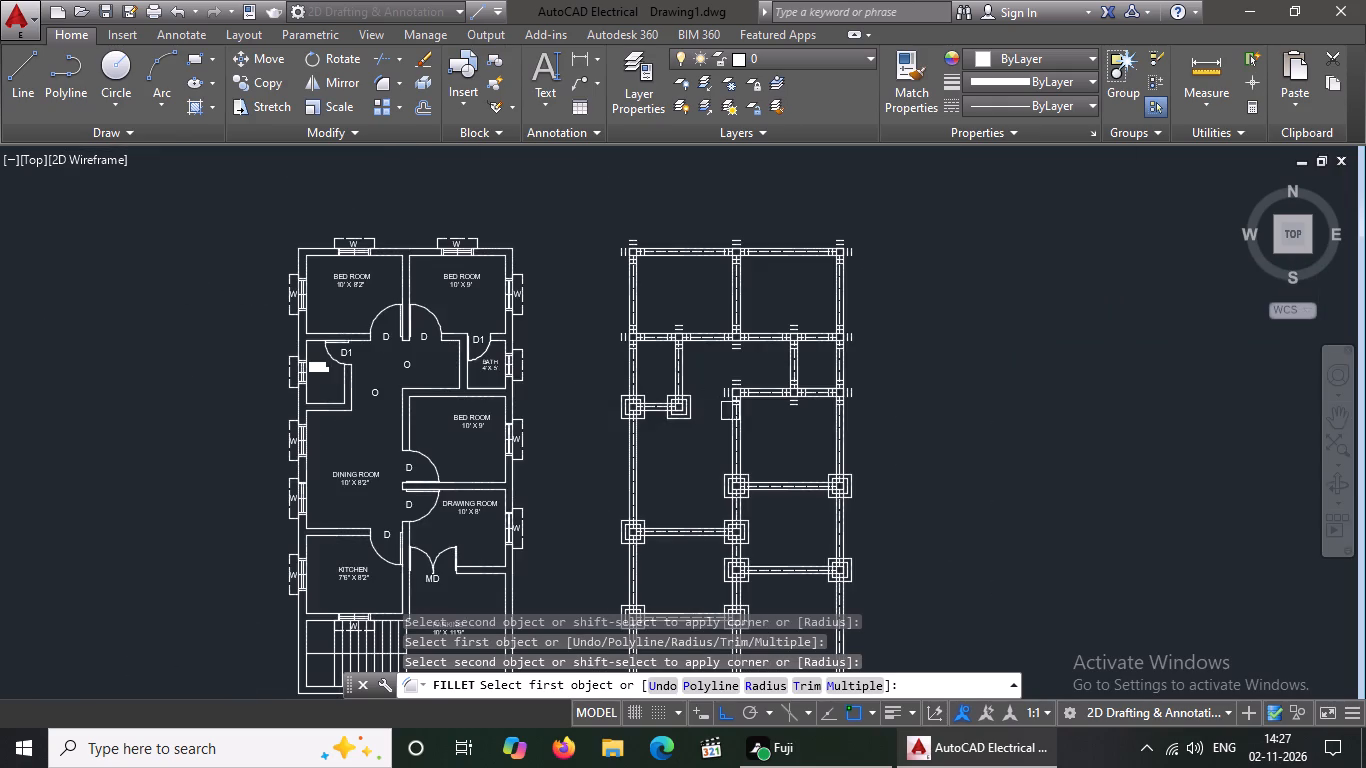
scroll(741, 406, up, 5)
click(664, 327)
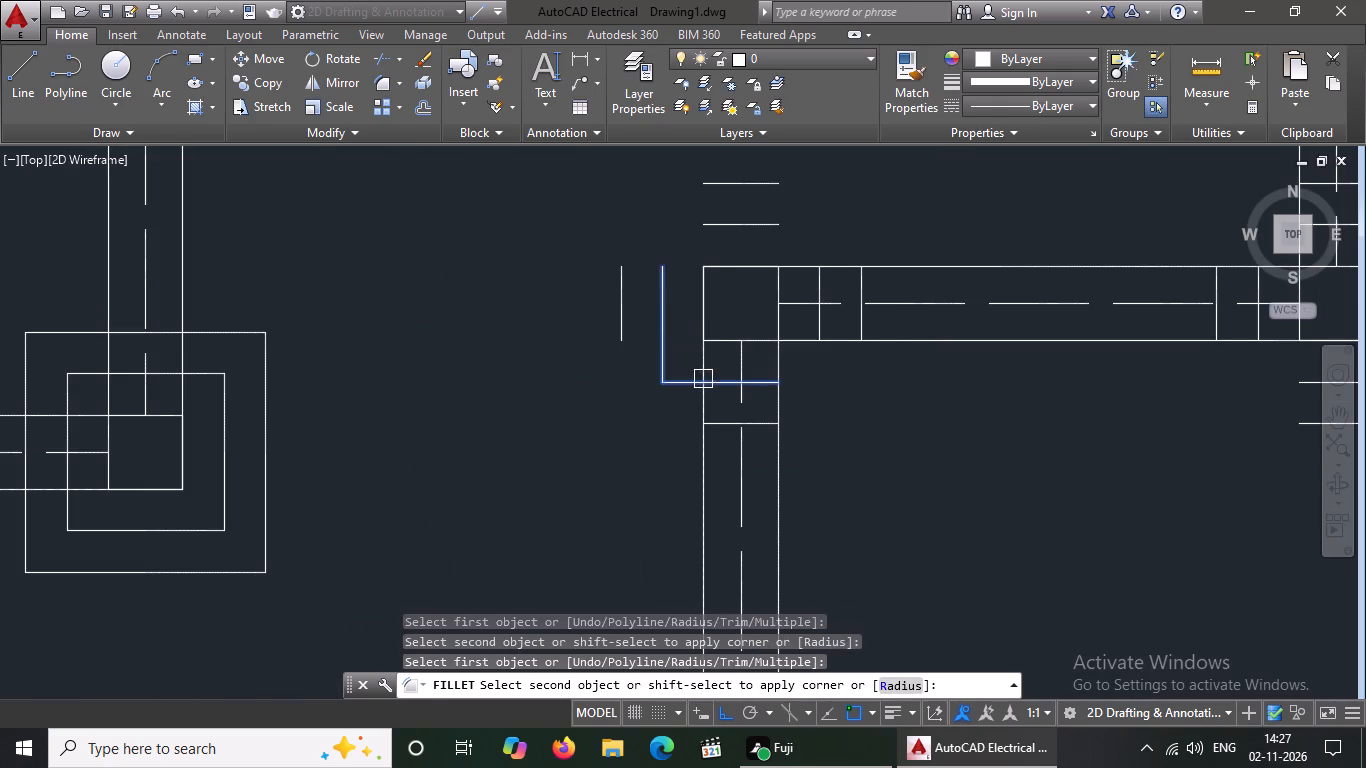
click(718, 383)
click(628, 329)
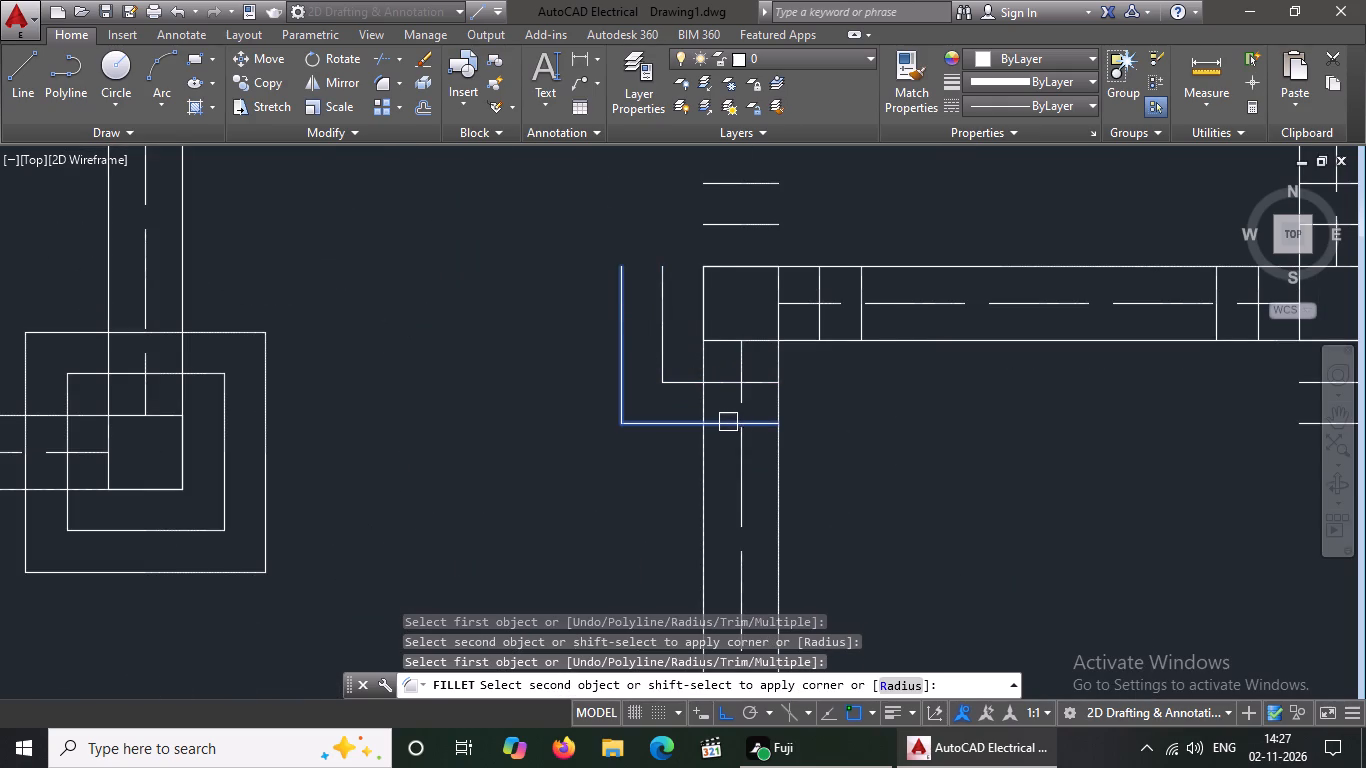
click(725, 422)
click(752, 384)
click(818, 326)
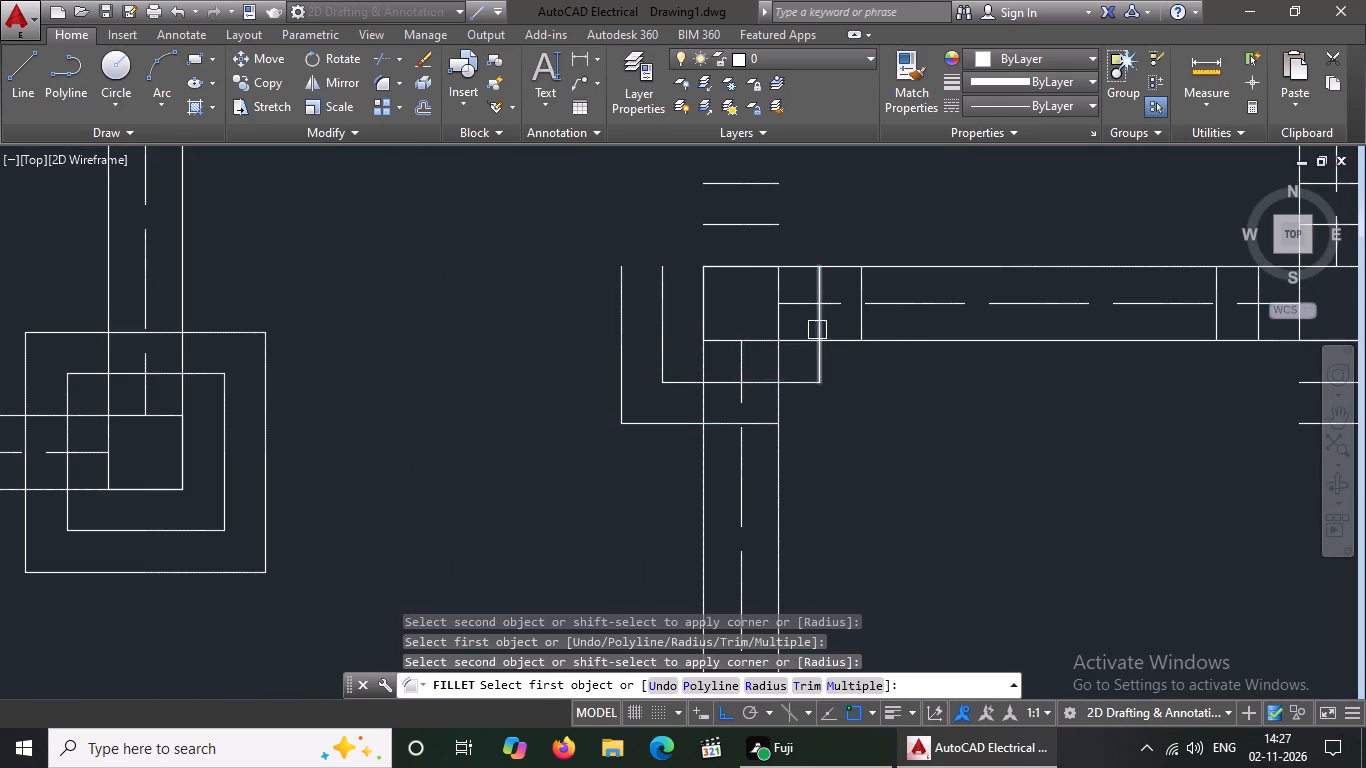
click(761, 426)
click(860, 327)
Fillet the upper-left and upper-right corners of both offset outlines around the central wall's upper-end column square to close them.
scroll(758, 337, down, 3)
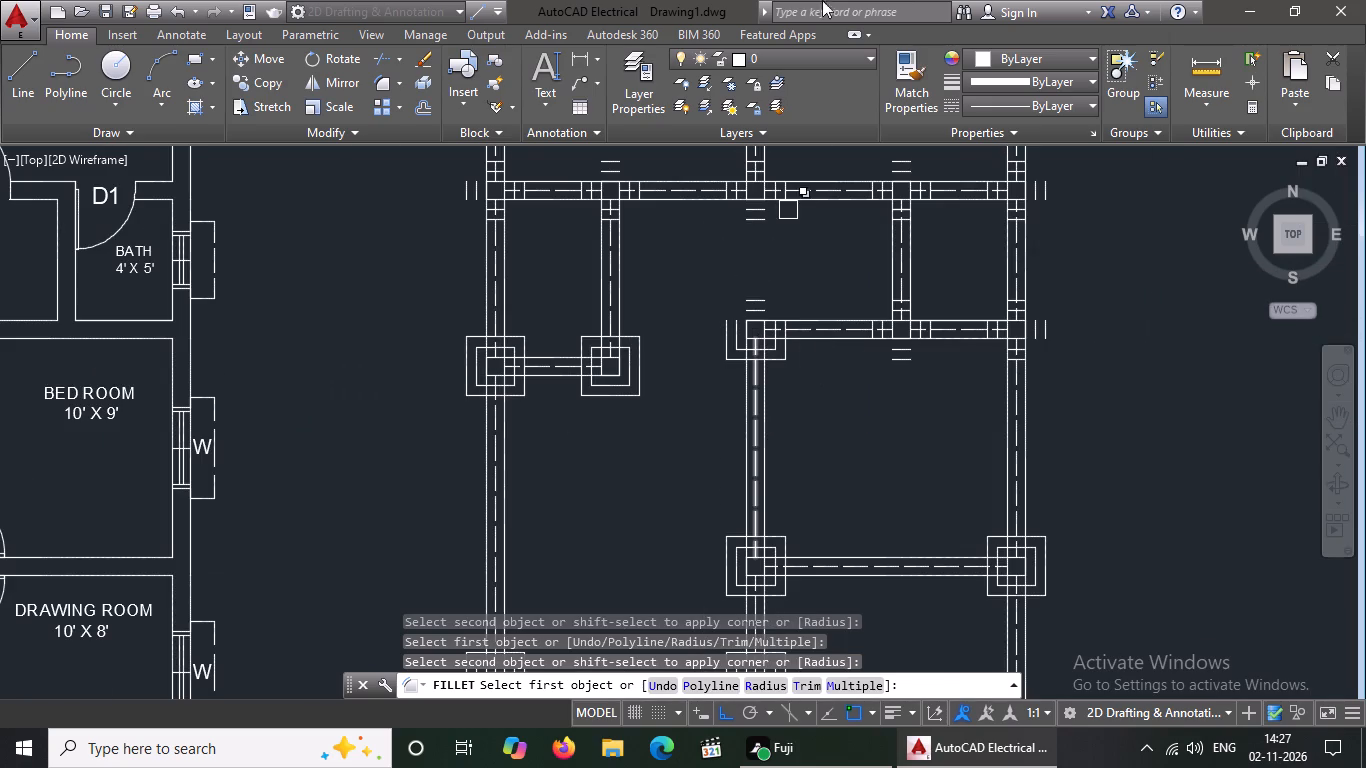
scroll(781, 307, up, 3)
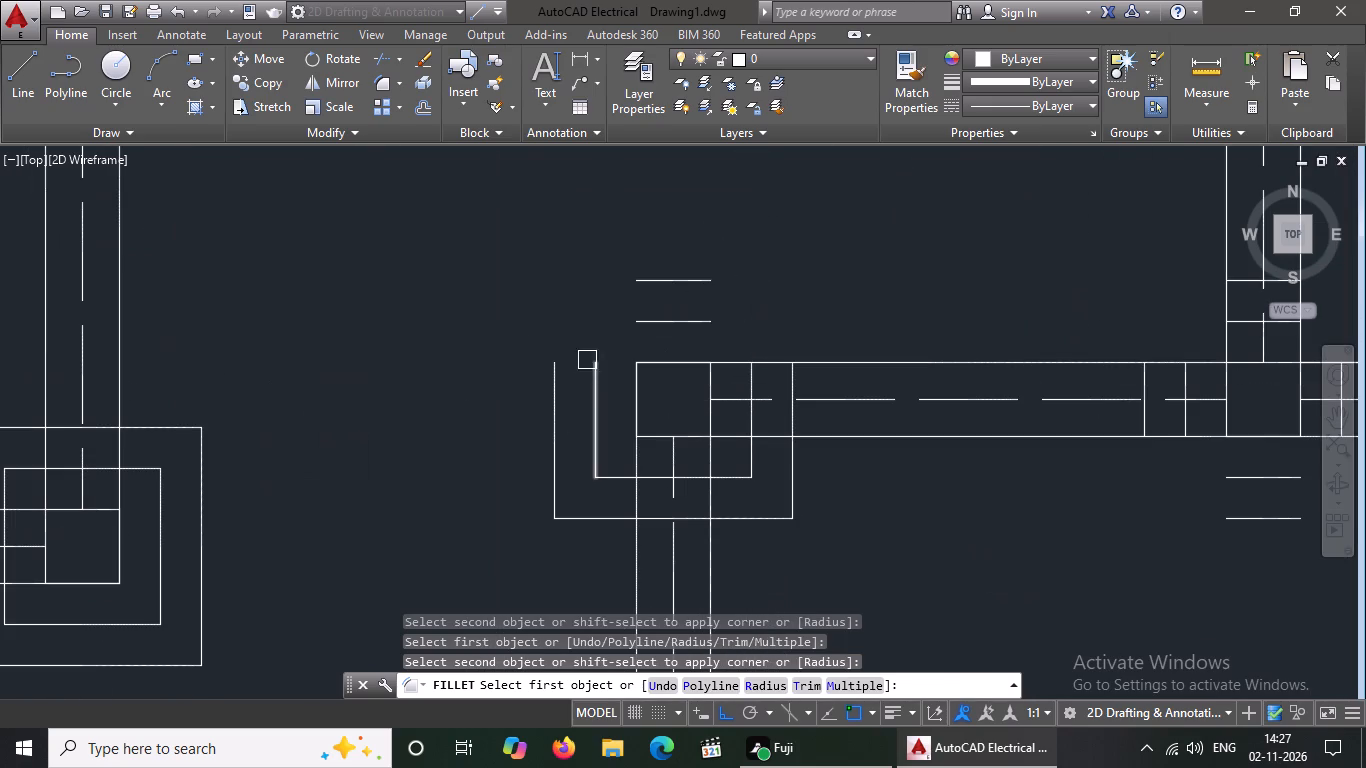
click(594, 382)
click(657, 324)
click(557, 377)
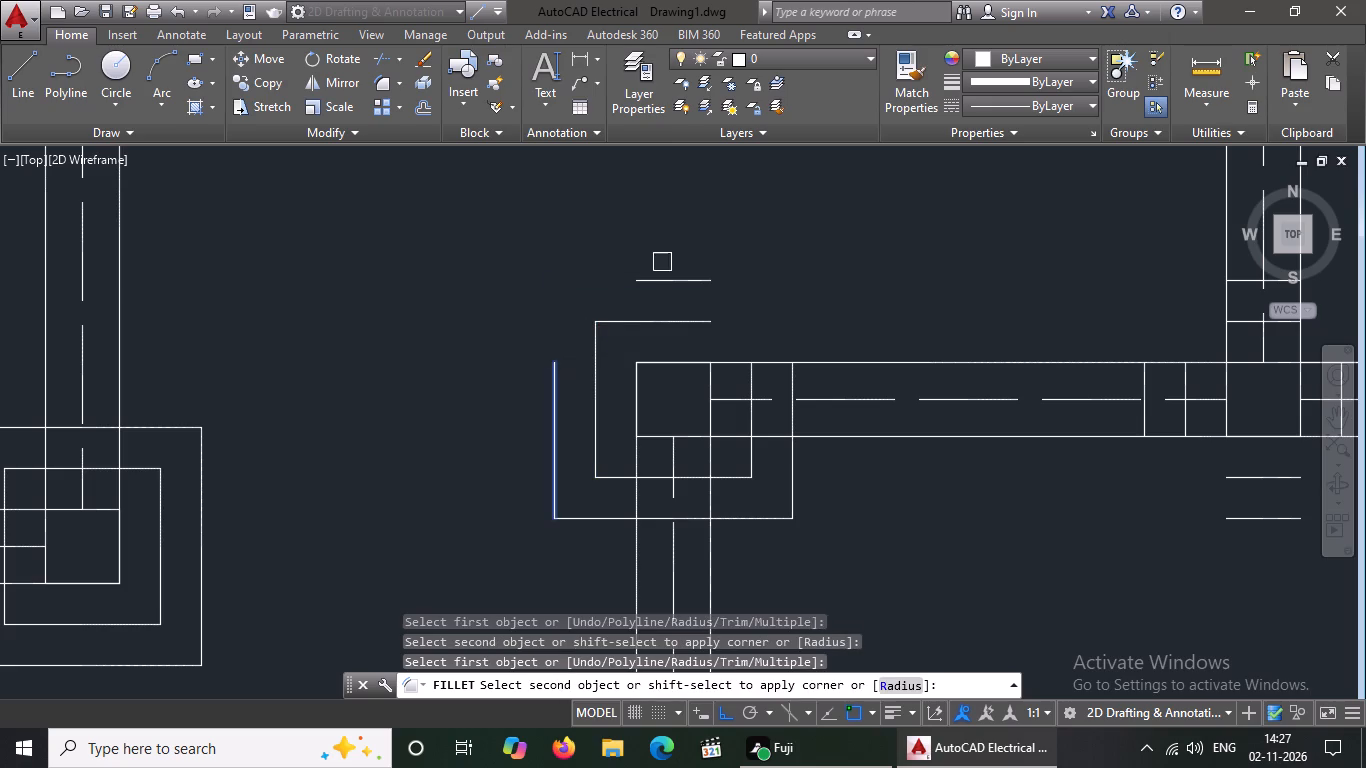
click(655, 280)
click(749, 383)
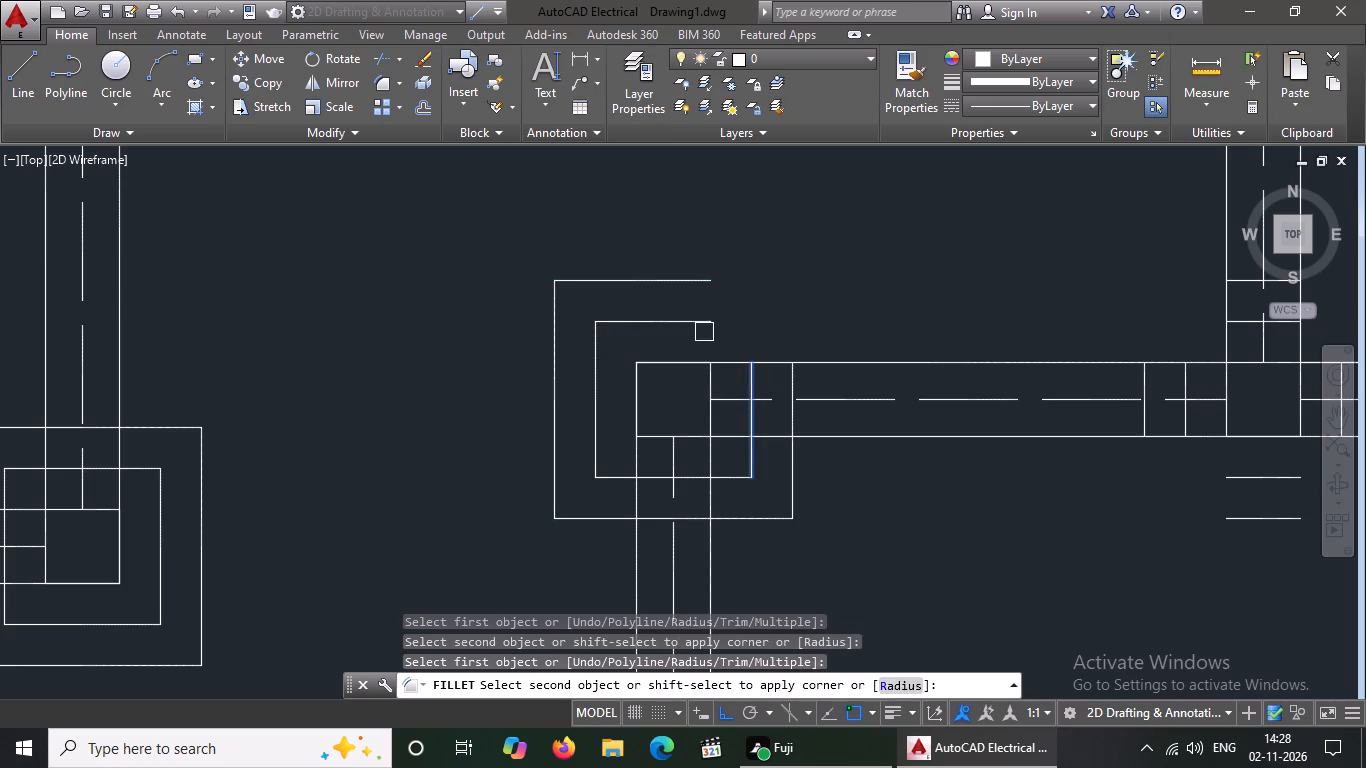
click(702, 324)
click(698, 281)
click(790, 376)
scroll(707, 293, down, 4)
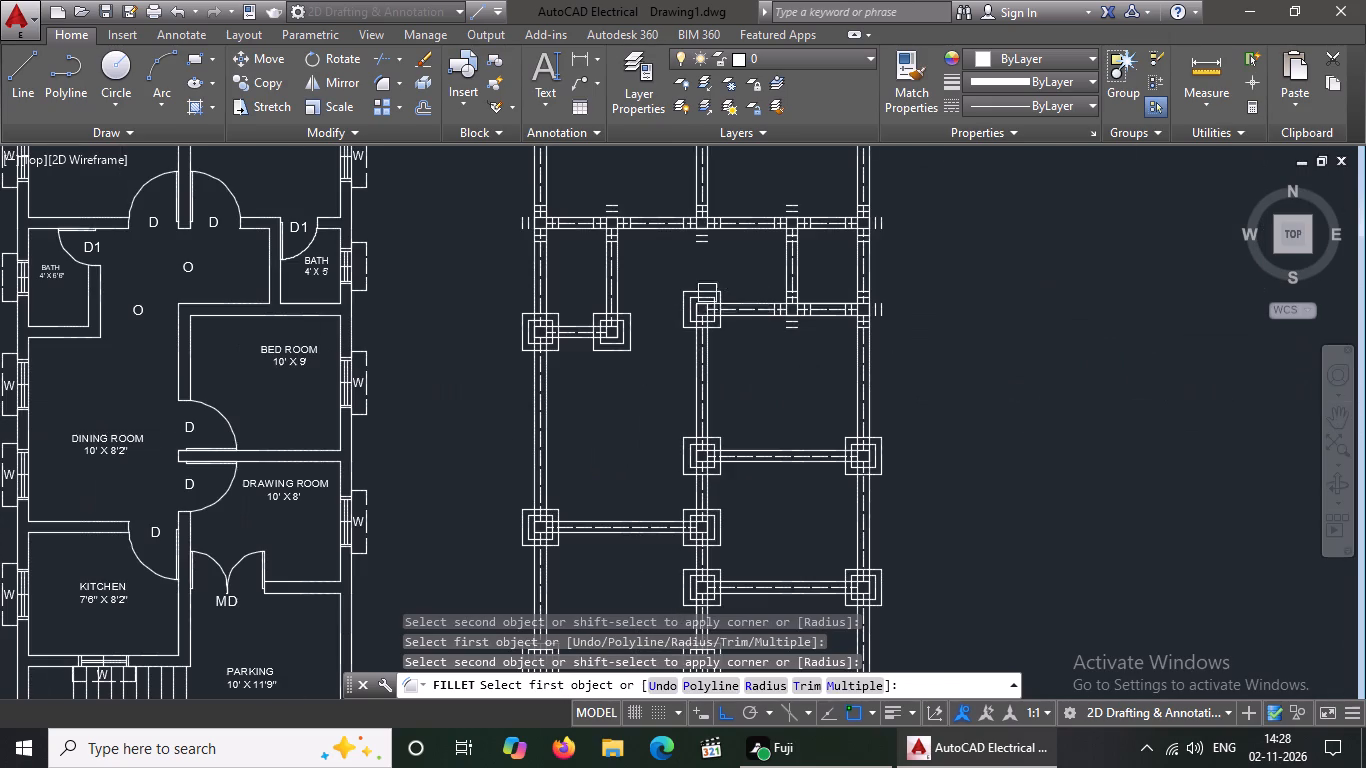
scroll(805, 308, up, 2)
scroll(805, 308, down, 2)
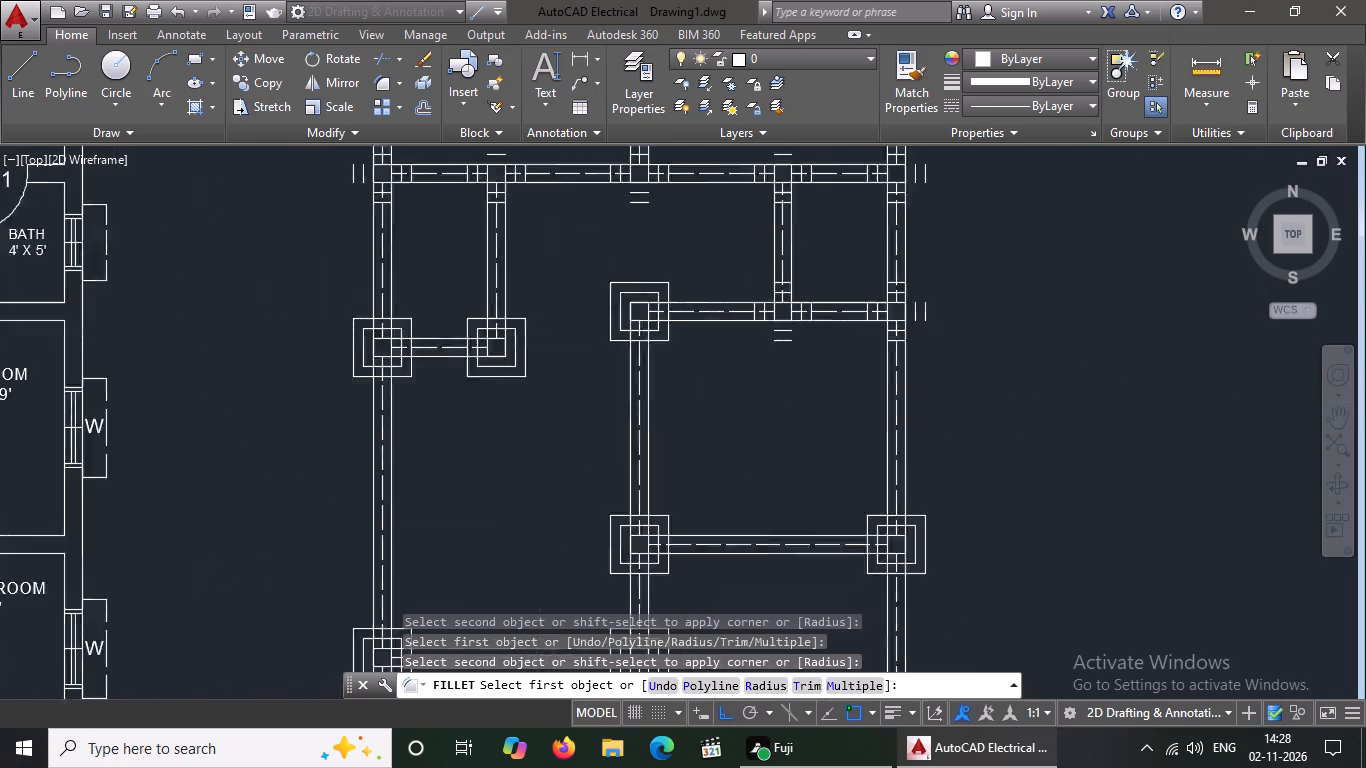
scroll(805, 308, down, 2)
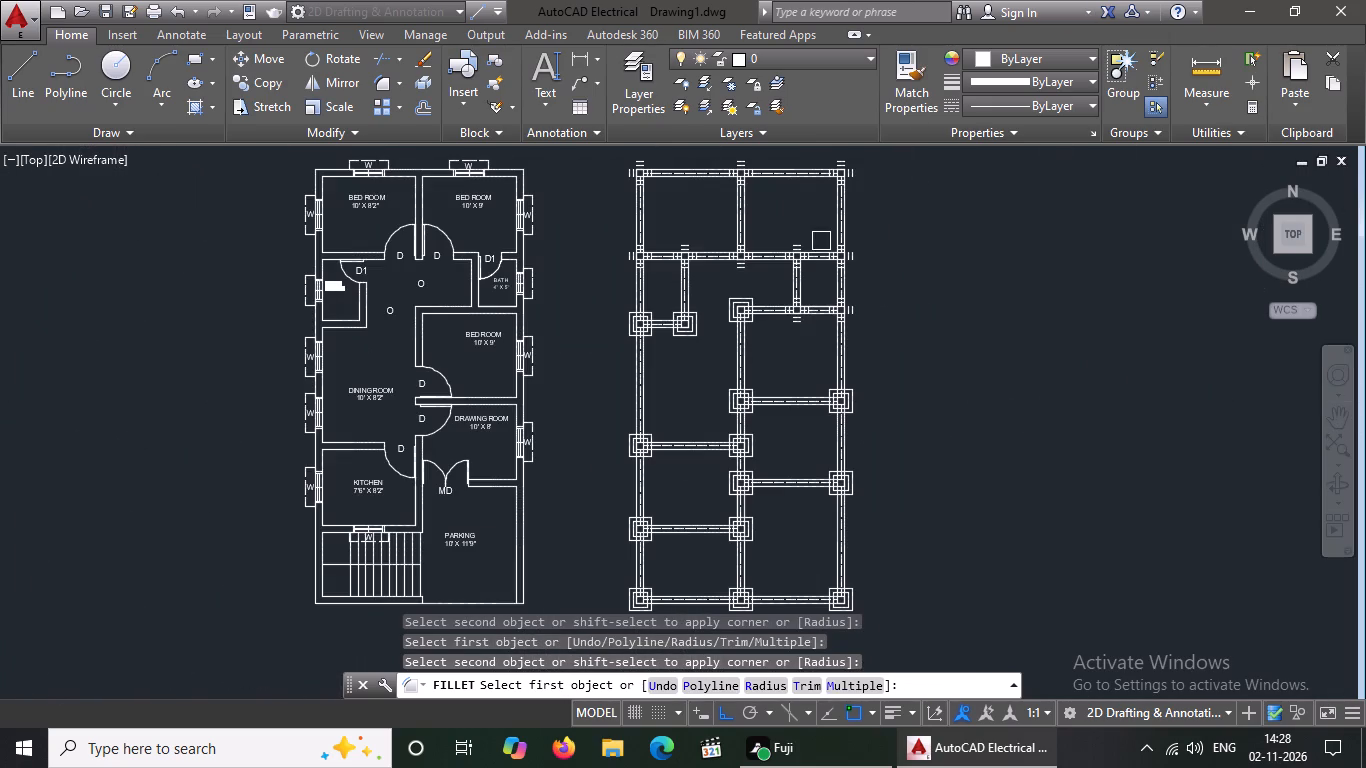
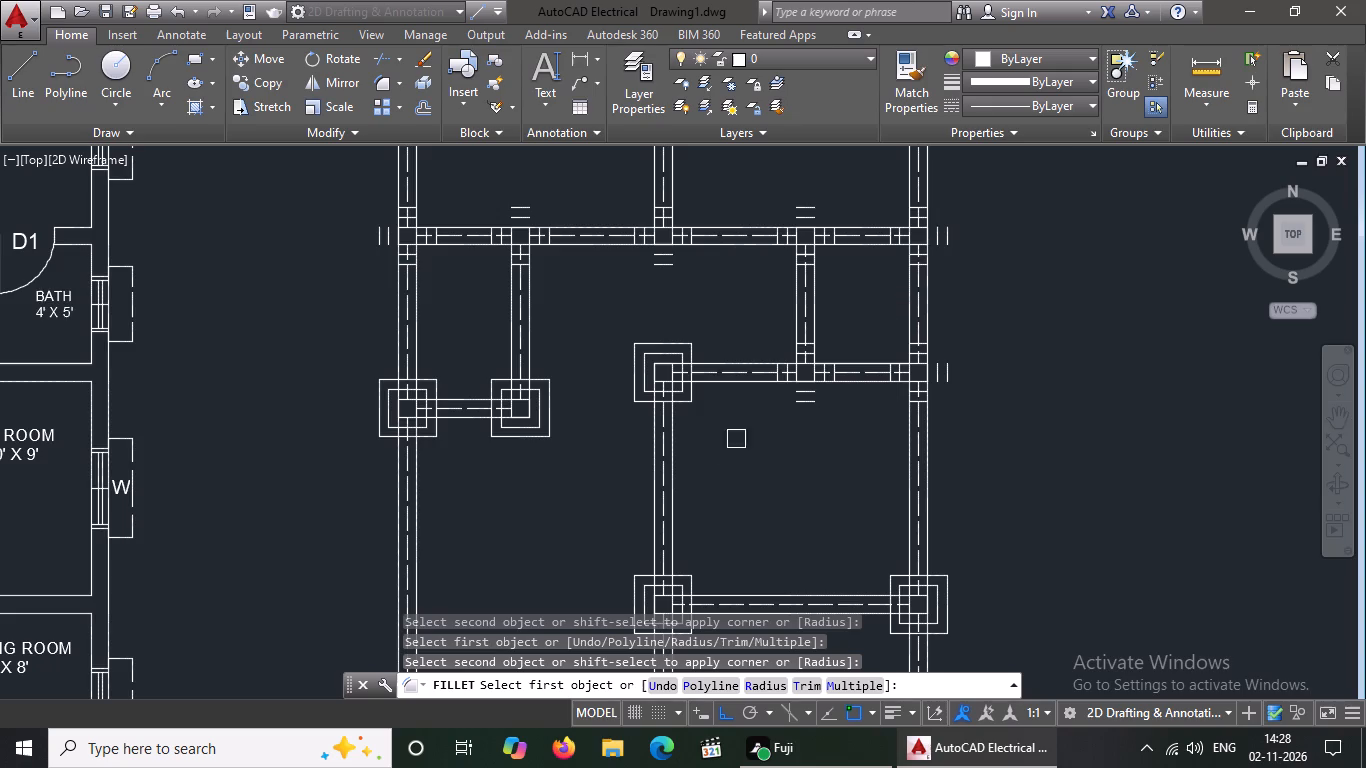
Fillet the lower corners of the inner and outer footing squares at the T-junction midway along the short horizontal wall.
scroll(817, 357, up, 2)
scroll(773, 432, up, 2)
click(667, 378)
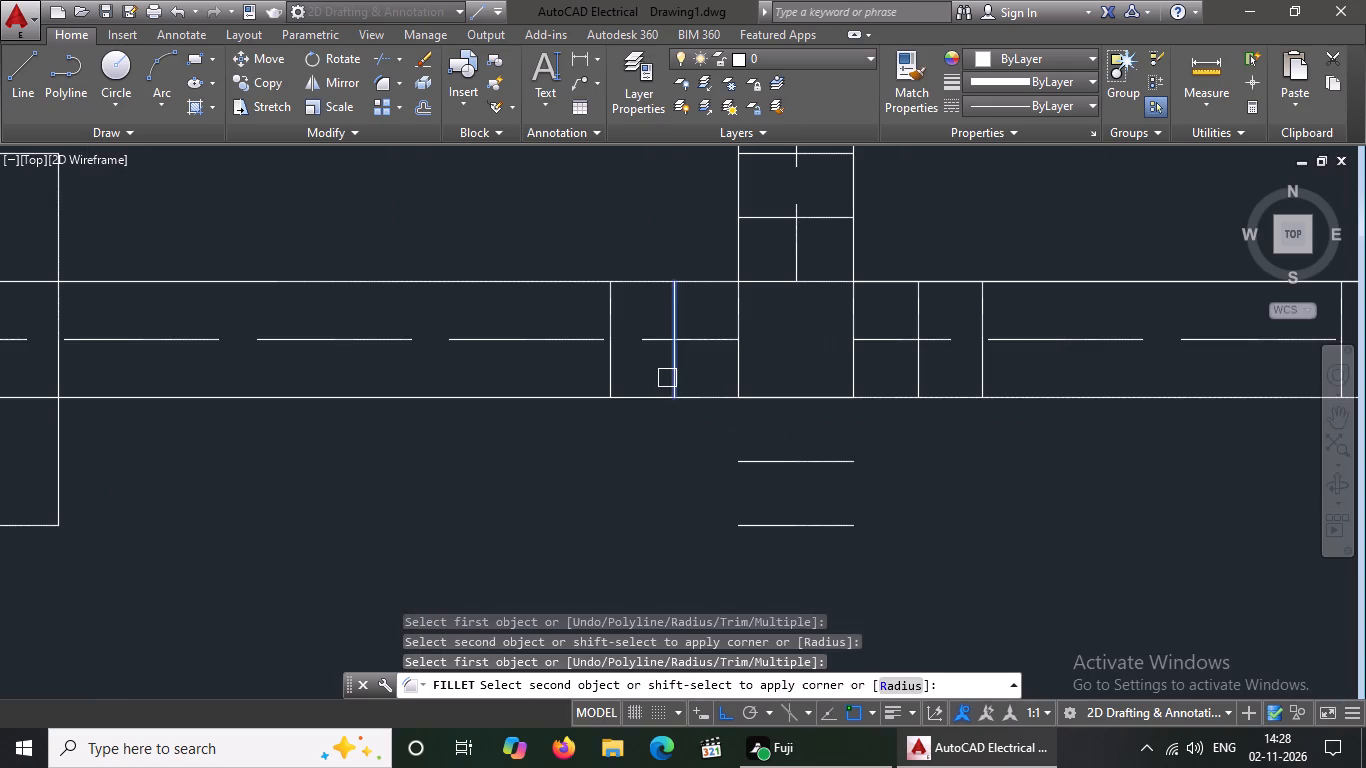
click(790, 467)
click(600, 368)
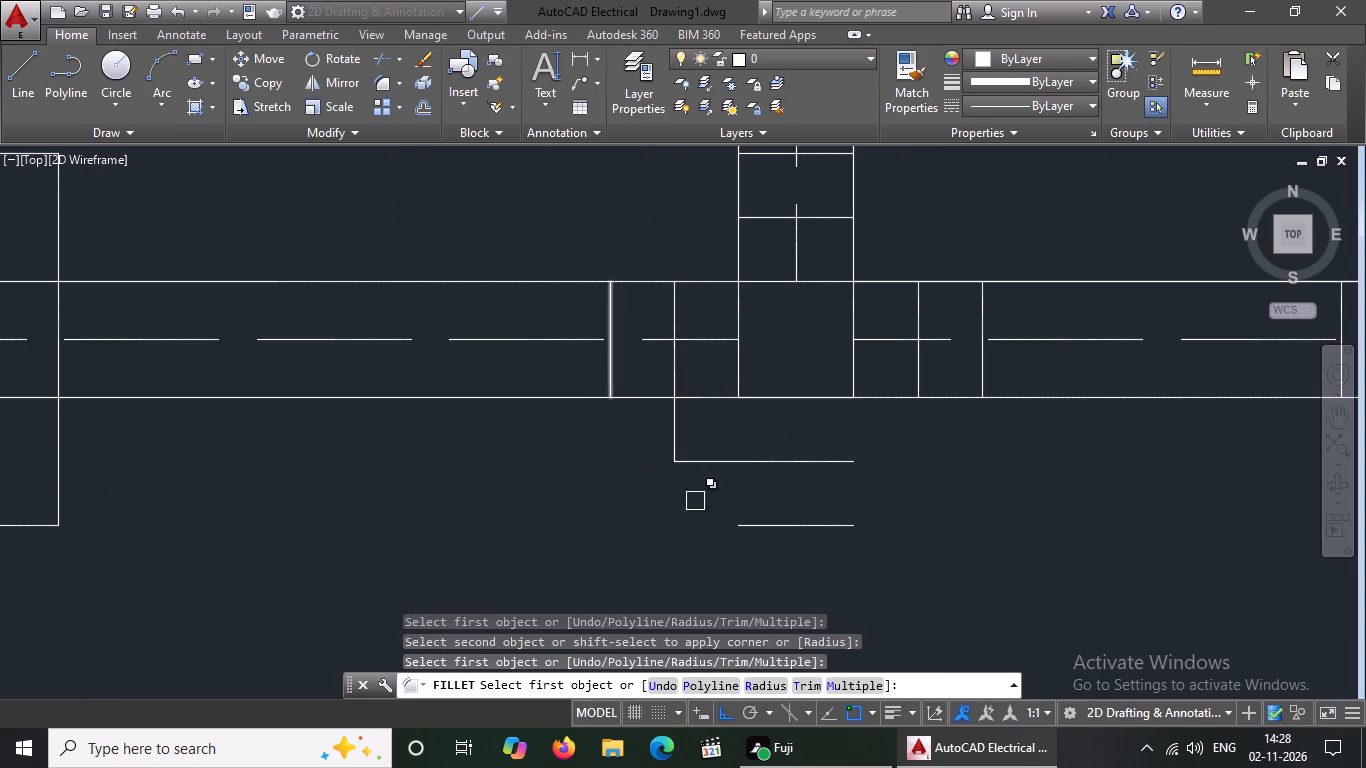
click(773, 527)
click(610, 379)
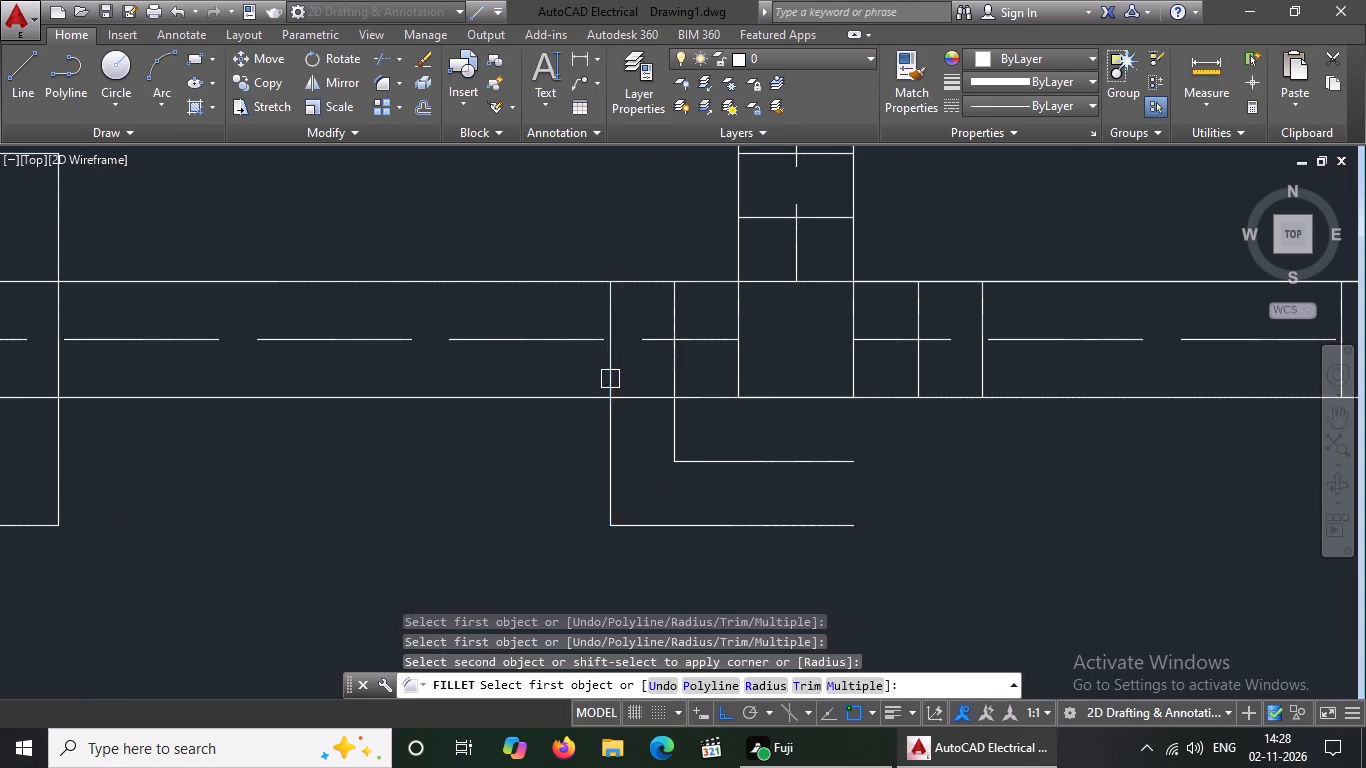
click(824, 461)
click(921, 360)
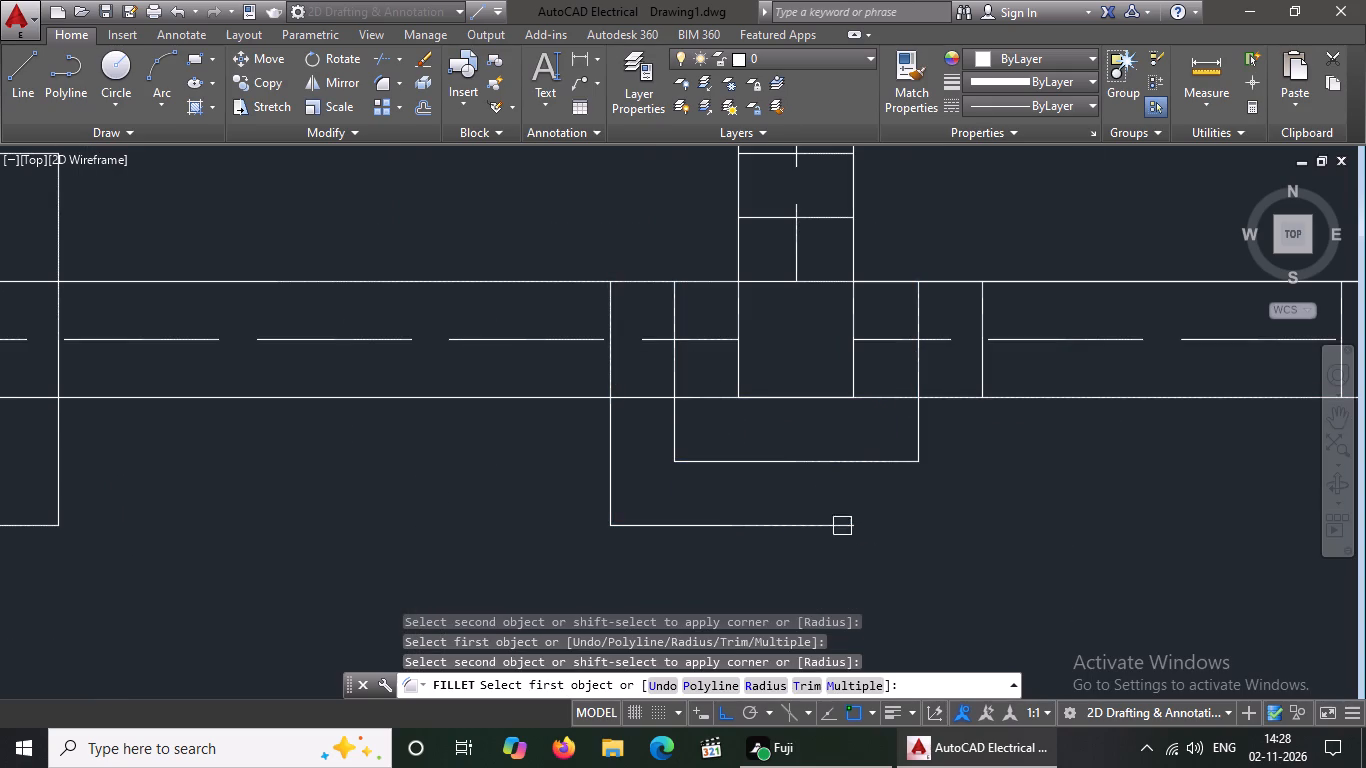
click(835, 524)
click(982, 376)
Fillet the upper corners of both footing squares at that T-junction to close the two outlines.
scroll(806, 474, down, 3)
scroll(784, 464, up, 2)
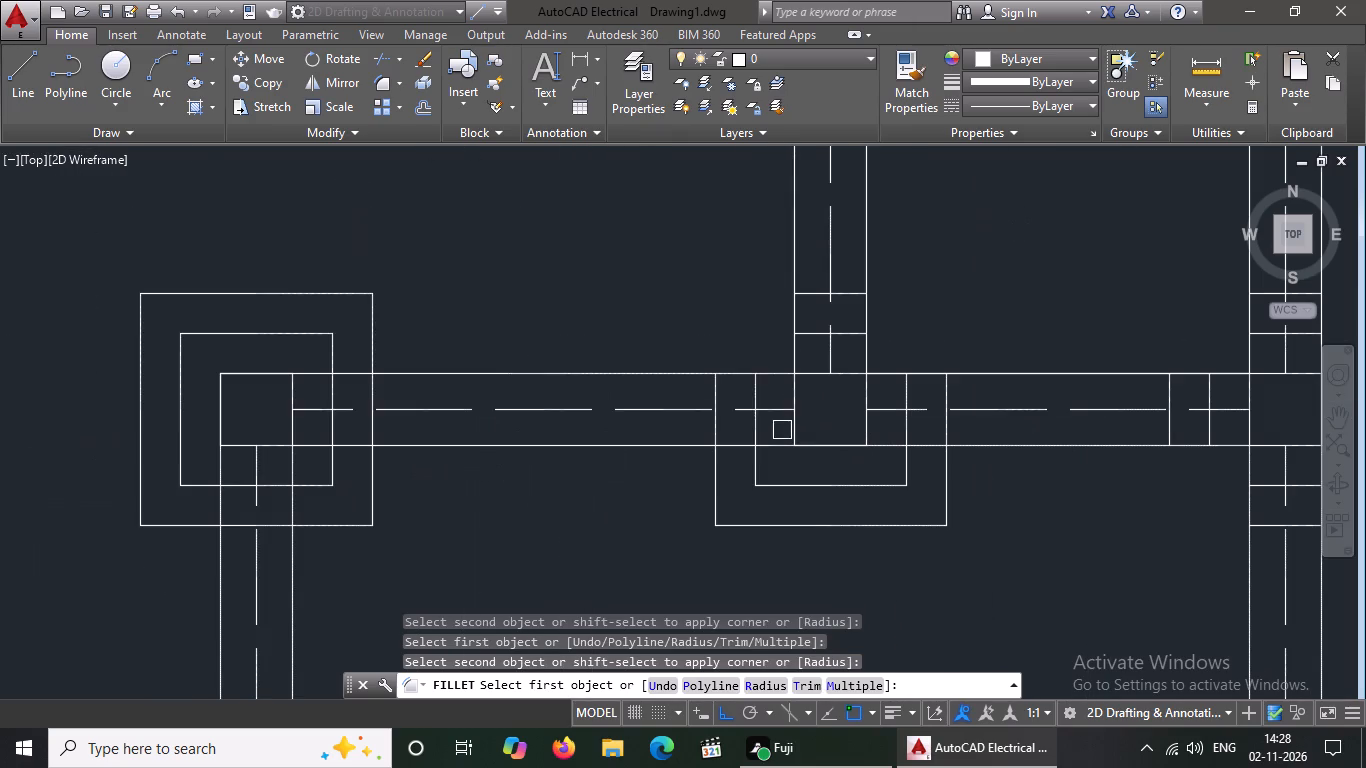
click(749, 401)
click(811, 342)
drag(717, 396, 735, 390)
click(814, 293)
scroll(732, 349, down, 1)
scroll(864, 384, up, 1)
click(829, 365)
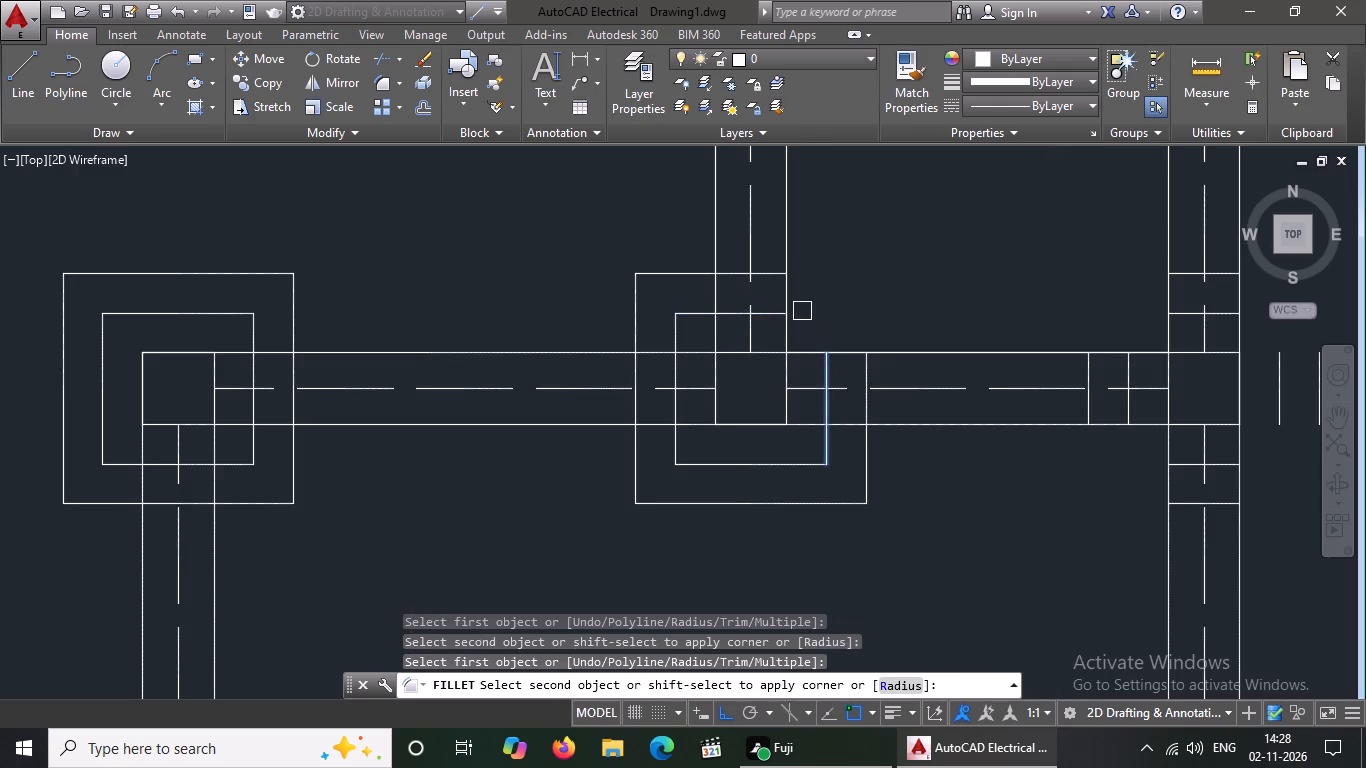
scroll(770, 317, up, 1)
click(770, 317)
click(776, 251)
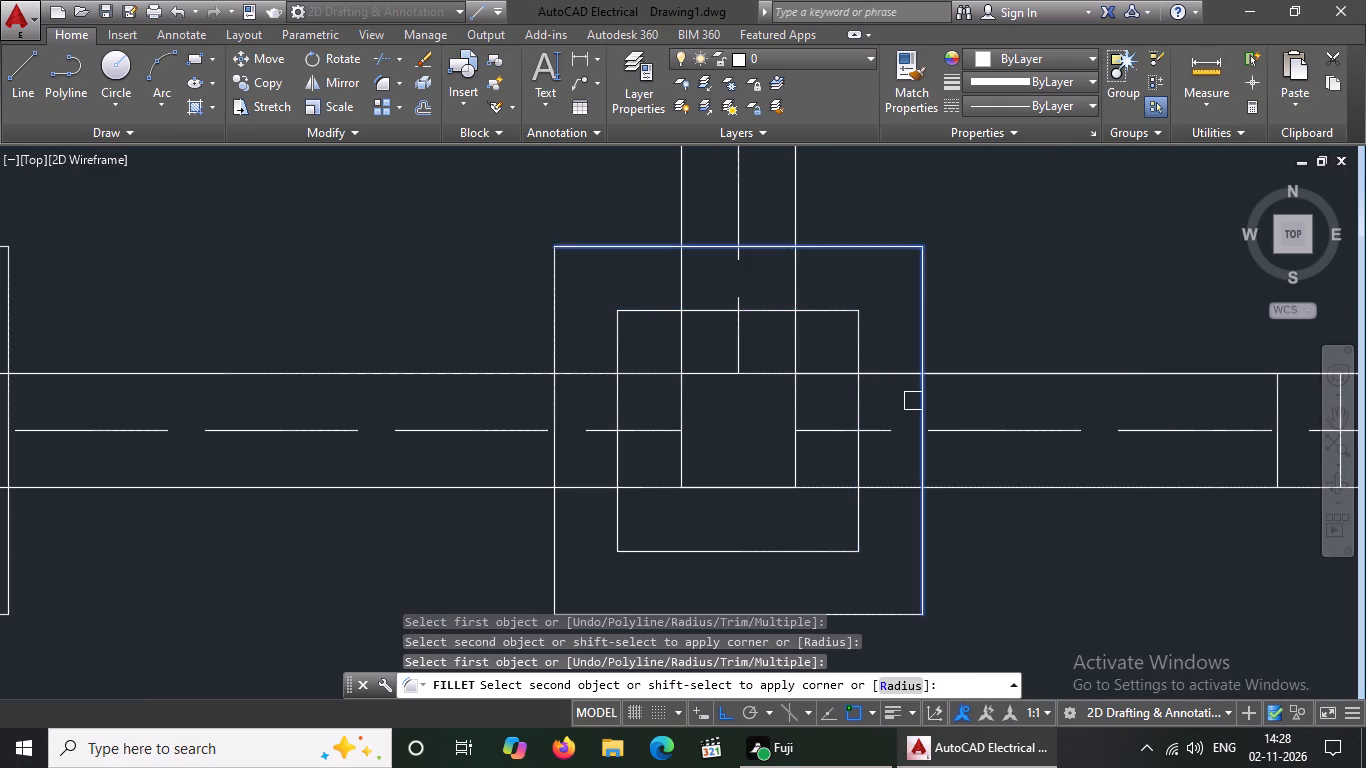
click(916, 398)
Fillet the lower corners of the inner and outer footing squares where the short horizontal wall meets the east wall.
scroll(598, 375, down, 5)
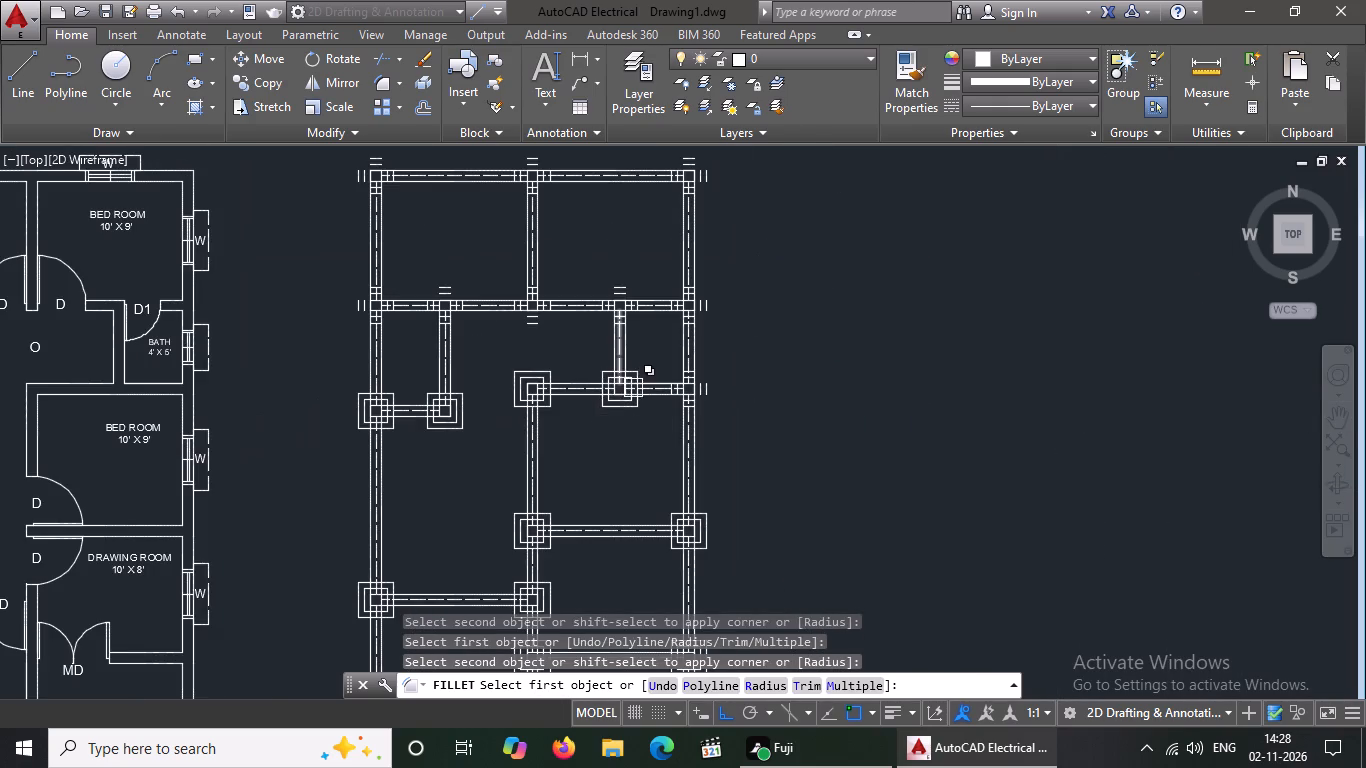
scroll(675, 395, up, 6)
click(654, 378)
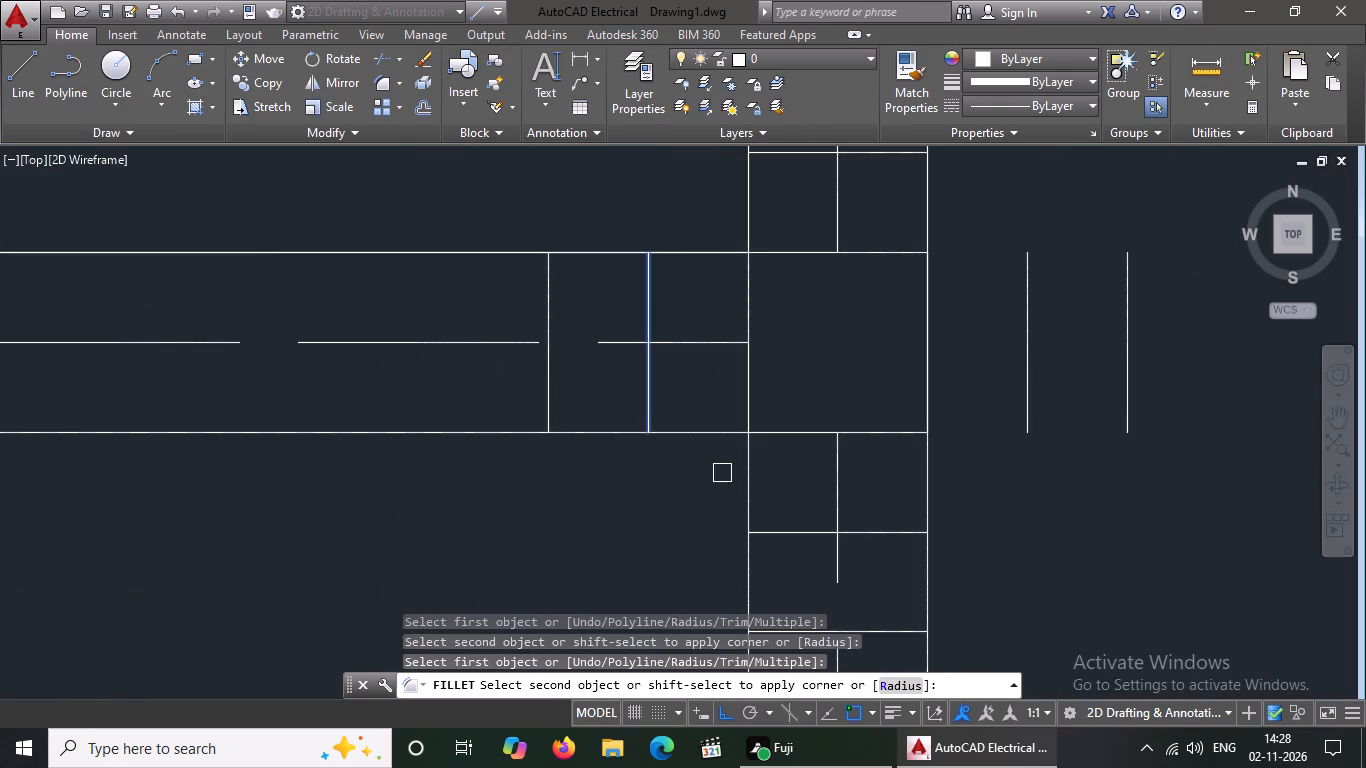
click(789, 532)
click(551, 398)
scroll(642, 374, down, 3)
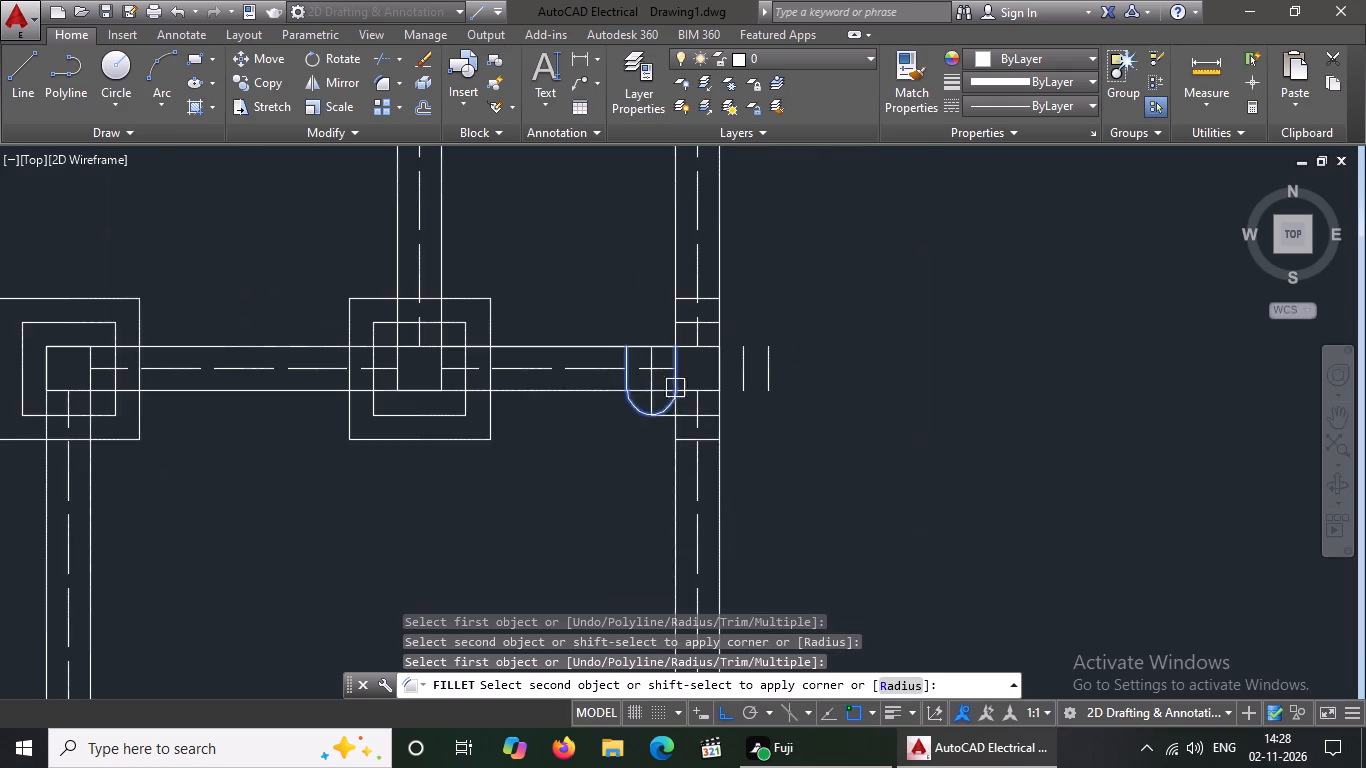
scroll(680, 441, up, 2)
click(681, 438)
click(759, 384)
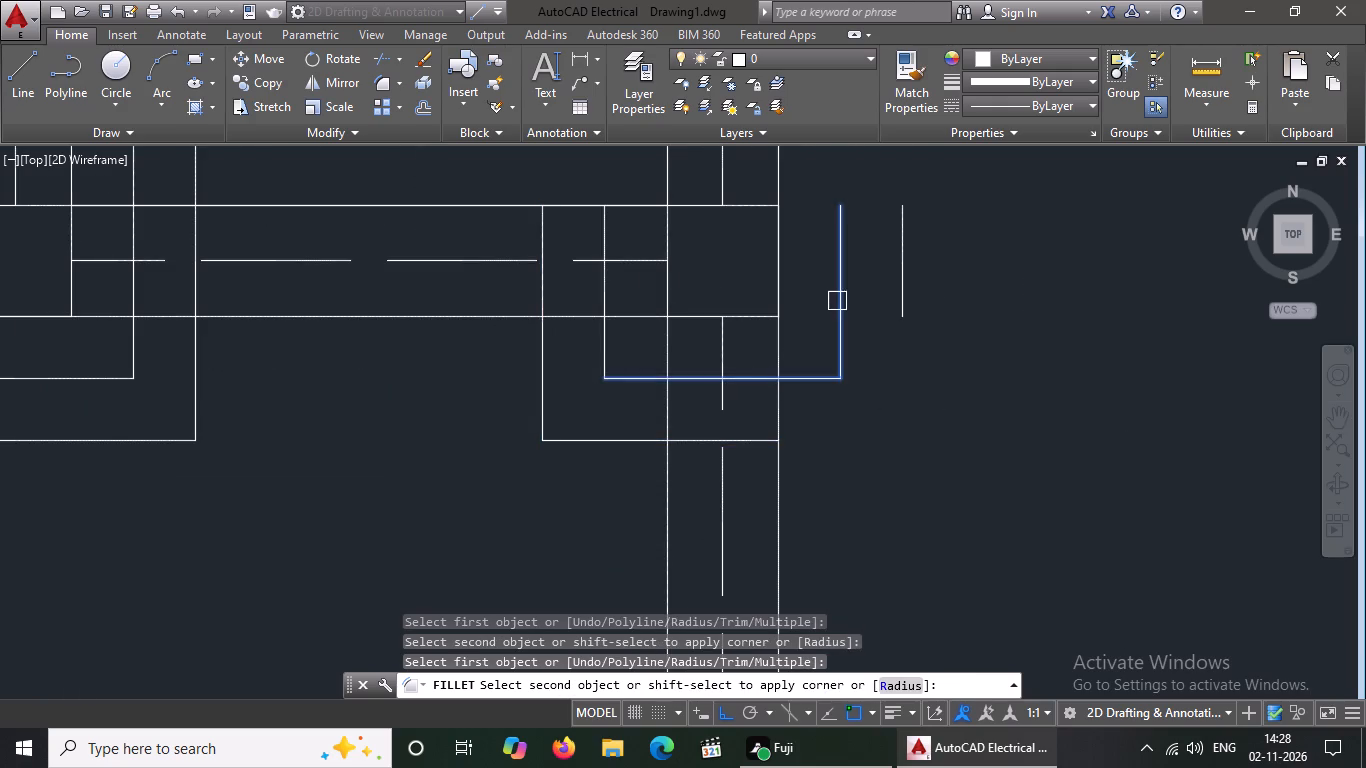
click(839, 299)
click(758, 439)
click(902, 284)
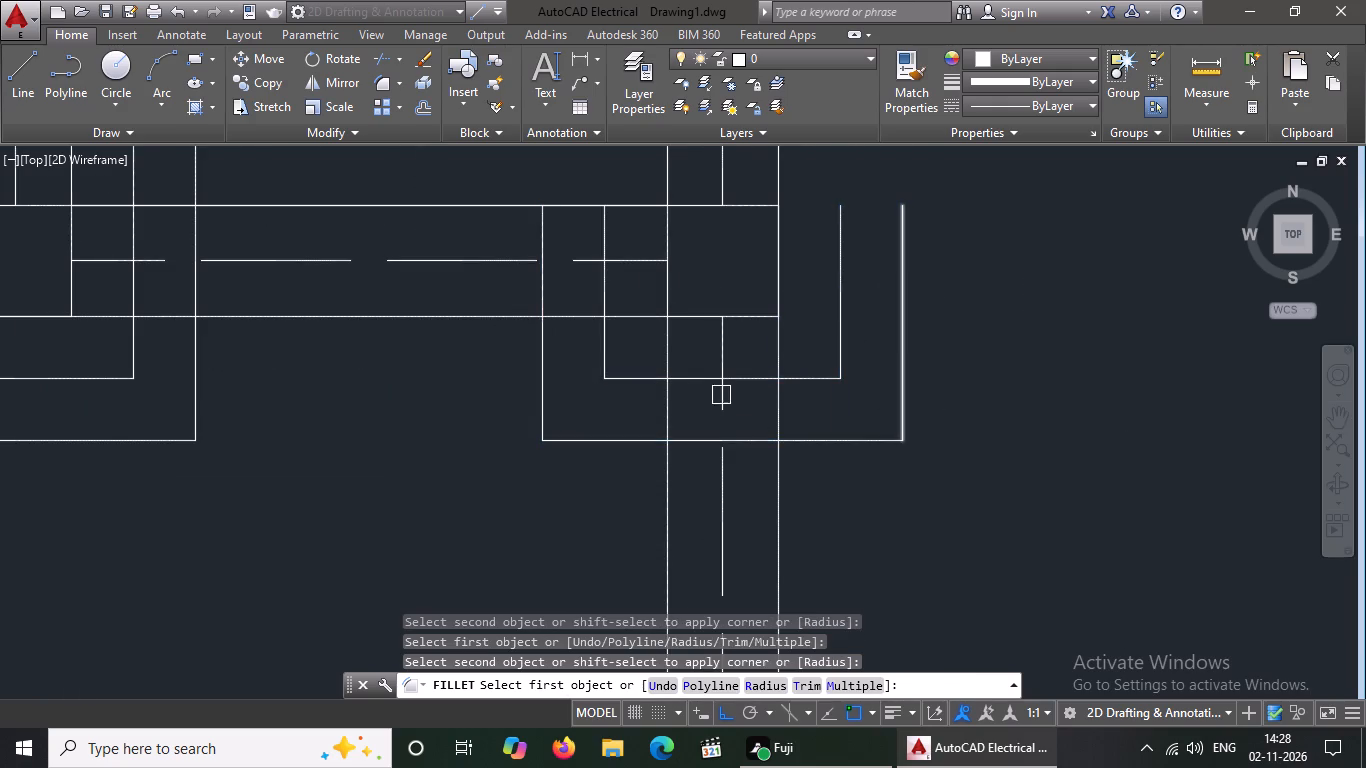
Fillet the upper corners of both footing squares at the east wall junction to close the two outlines.
scroll(717, 398, down, 2)
scroll(730, 356, up, 2)
click(583, 302)
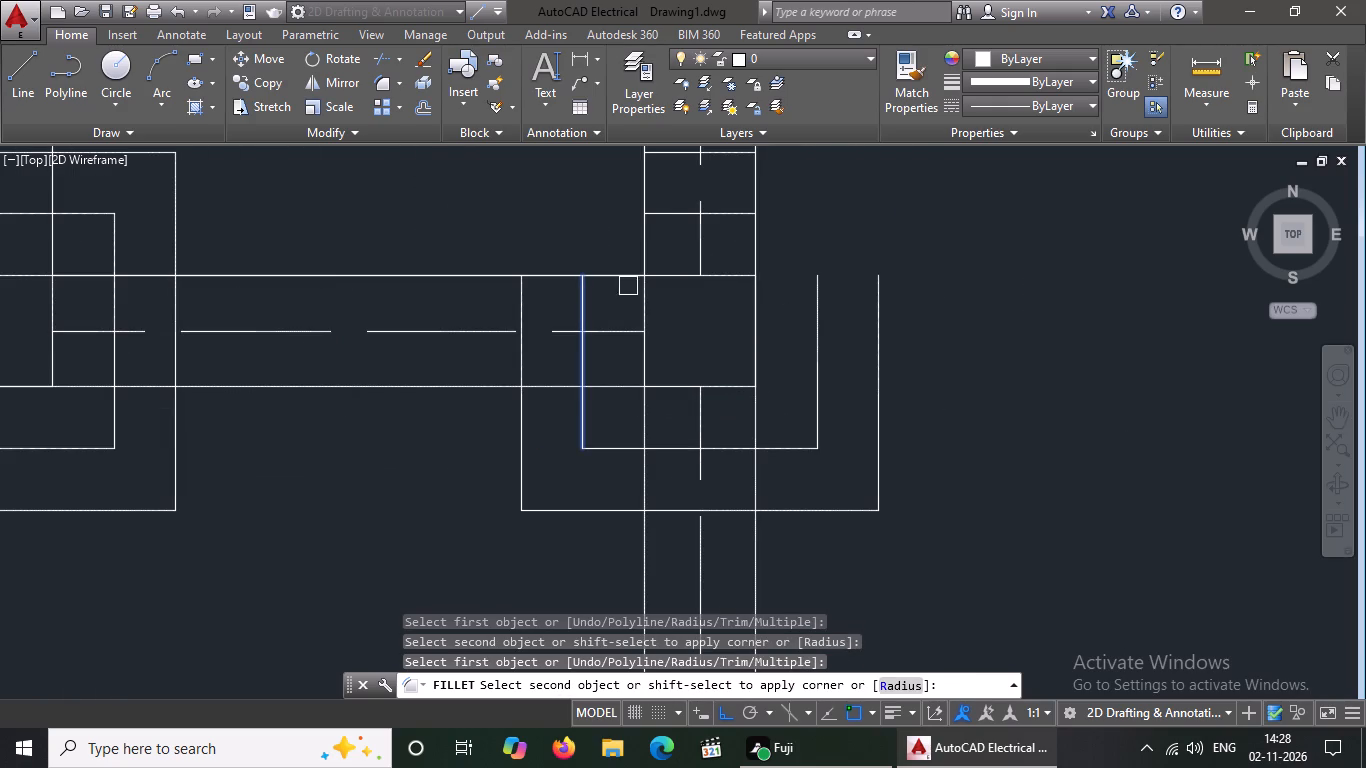
click(666, 213)
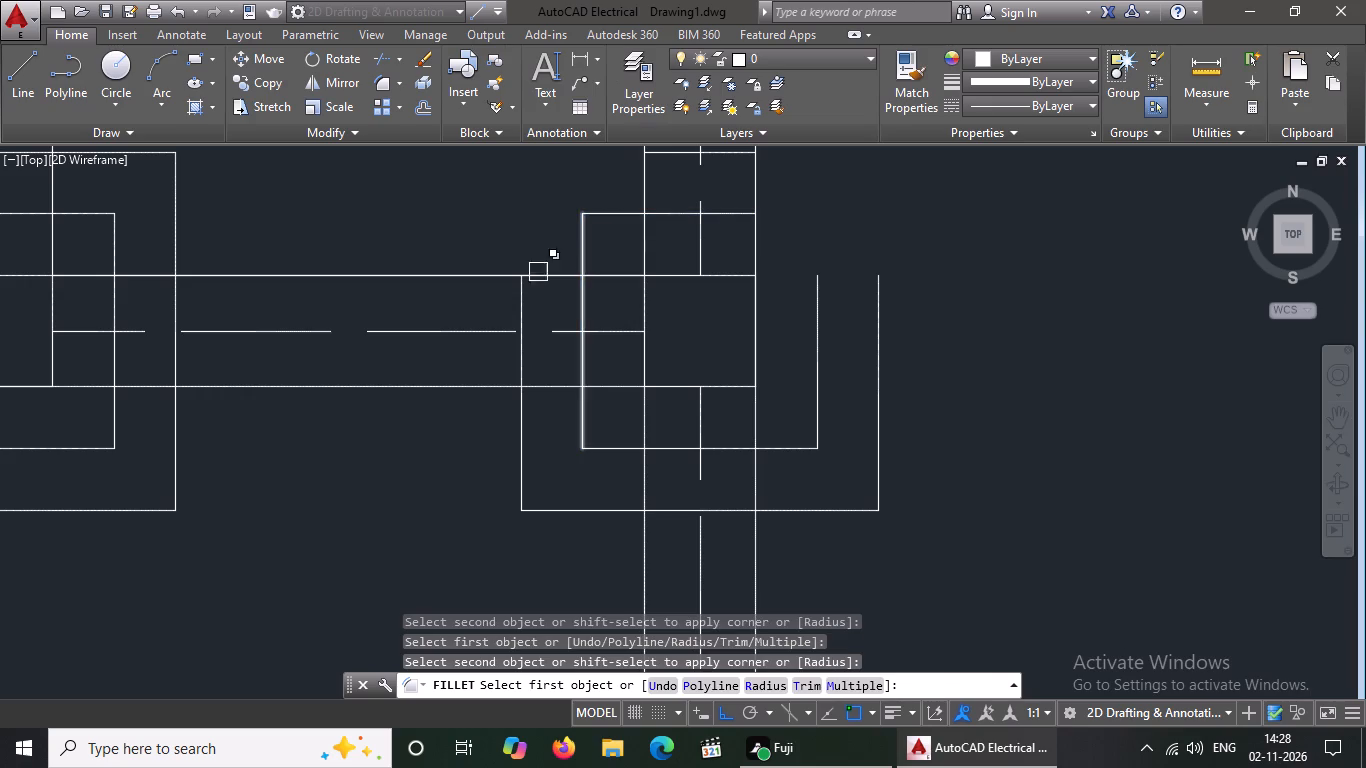
click(517, 295)
scroll(540, 292, down, 2)
scroll(594, 238, up, 2)
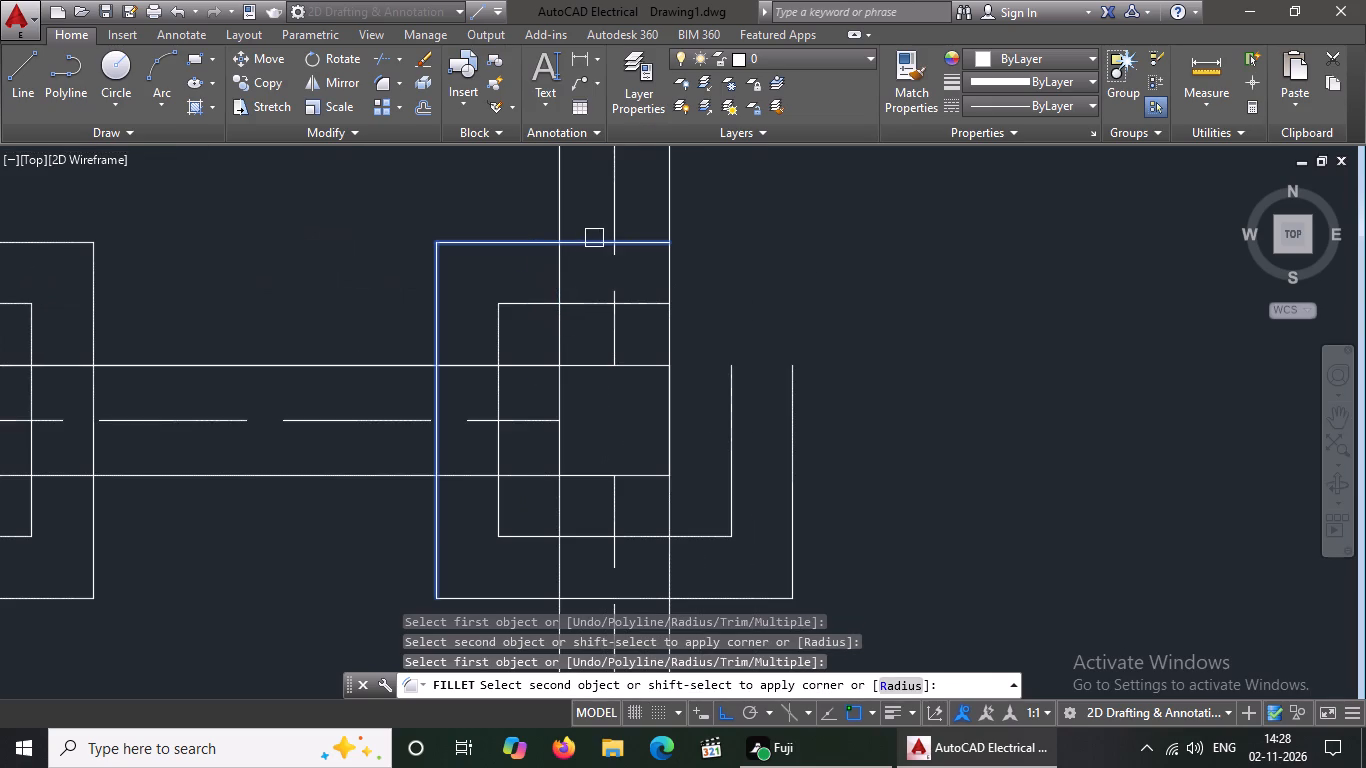
click(587, 242)
click(738, 388)
click(644, 309)
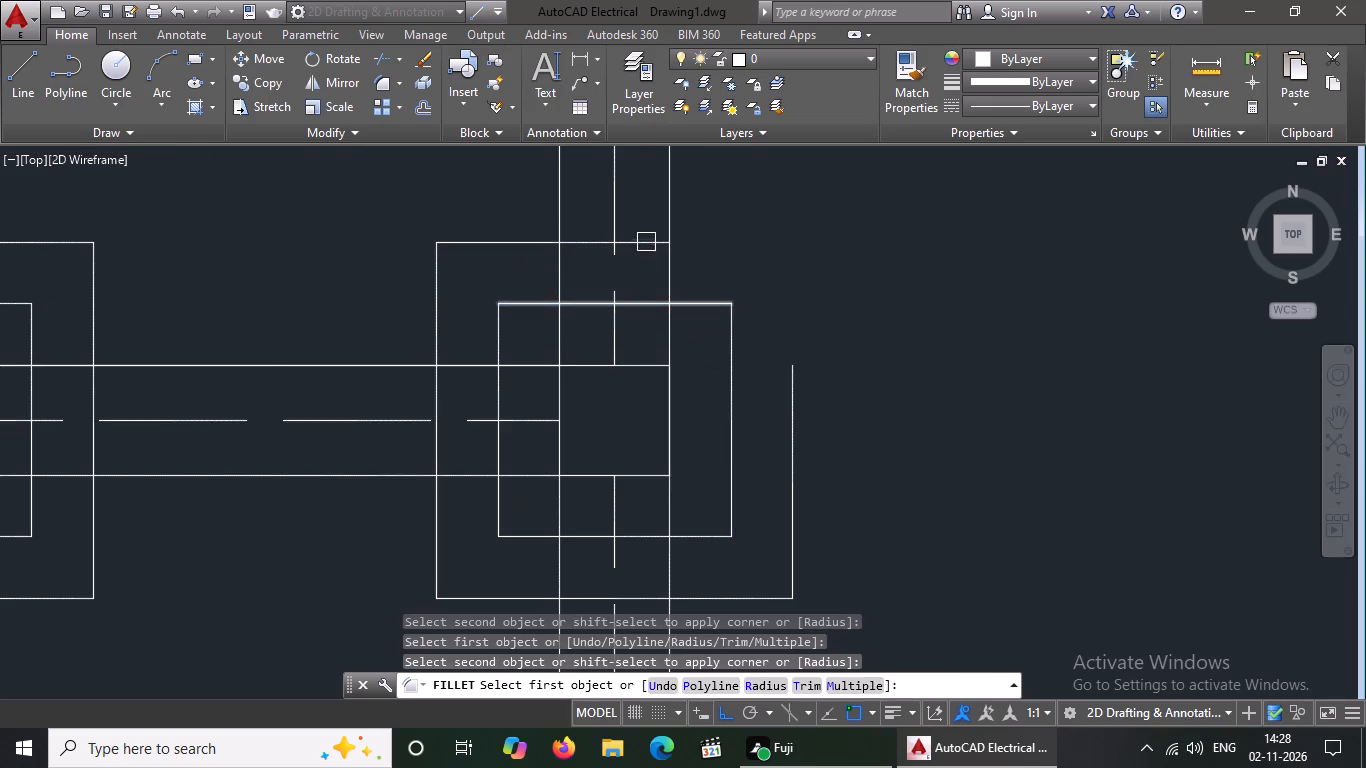
click(647, 242)
click(793, 425)
Fillet the lower corners of the inner and outer footing squares where the long horizontal wall meets the west wall.
scroll(549, 378, down, 4)
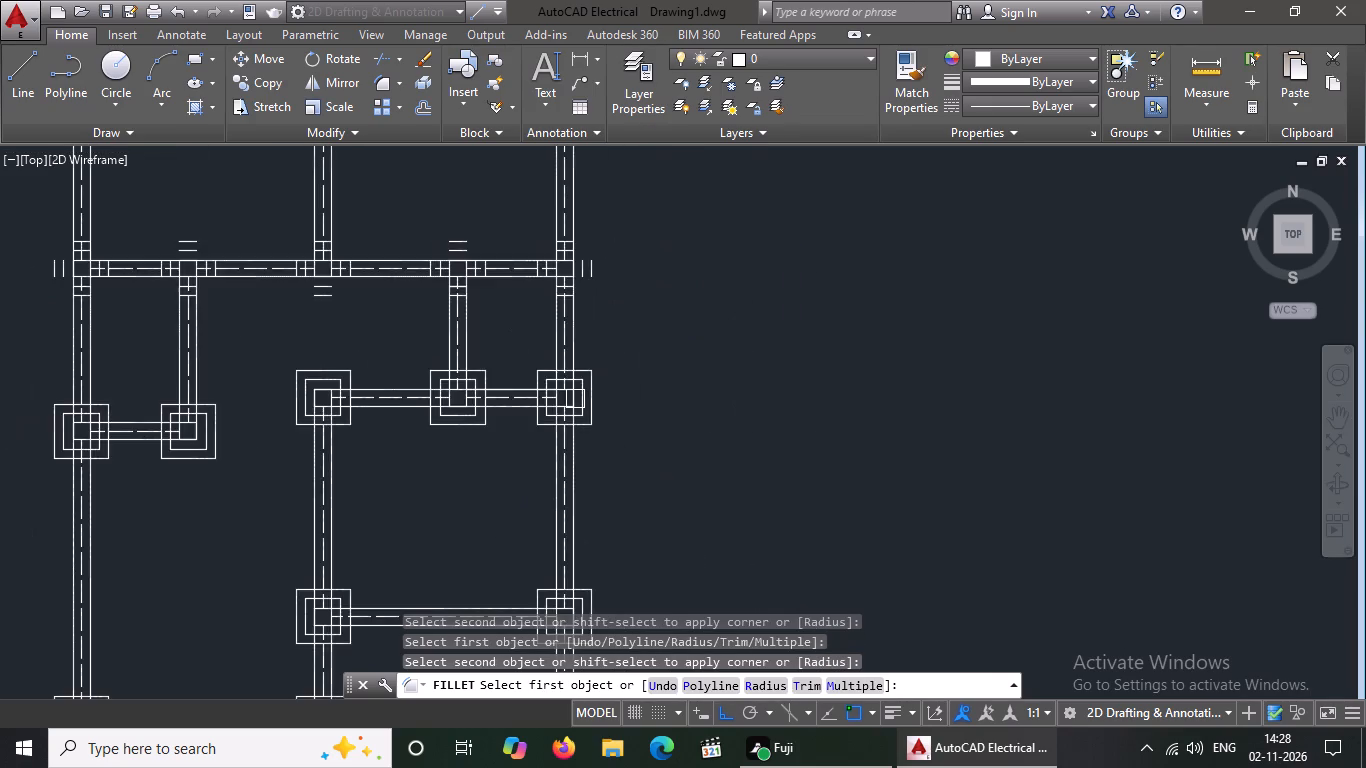
scroll(567, 450, down, 2)
scroll(337, 395, up, 2)
scroll(432, 371, up, 3)
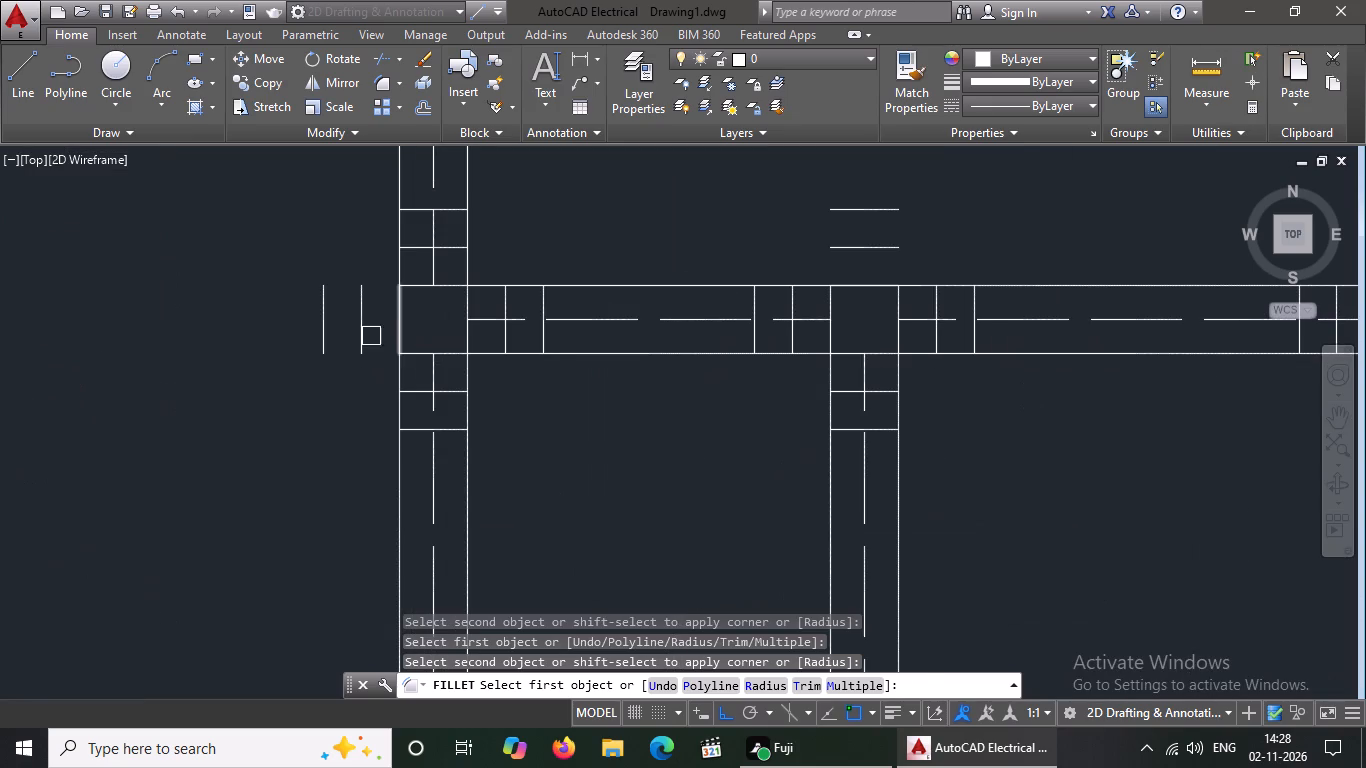
click(362, 324)
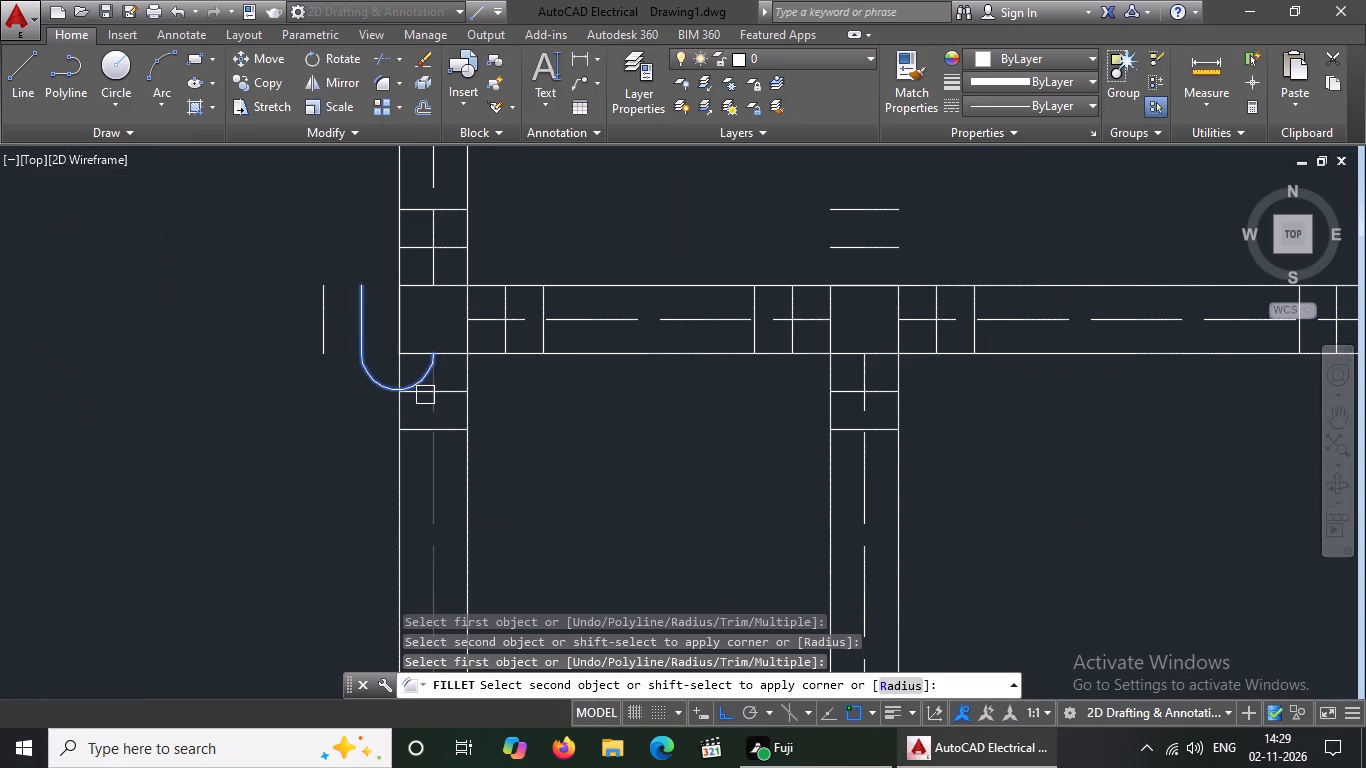
click(415, 393)
click(318, 335)
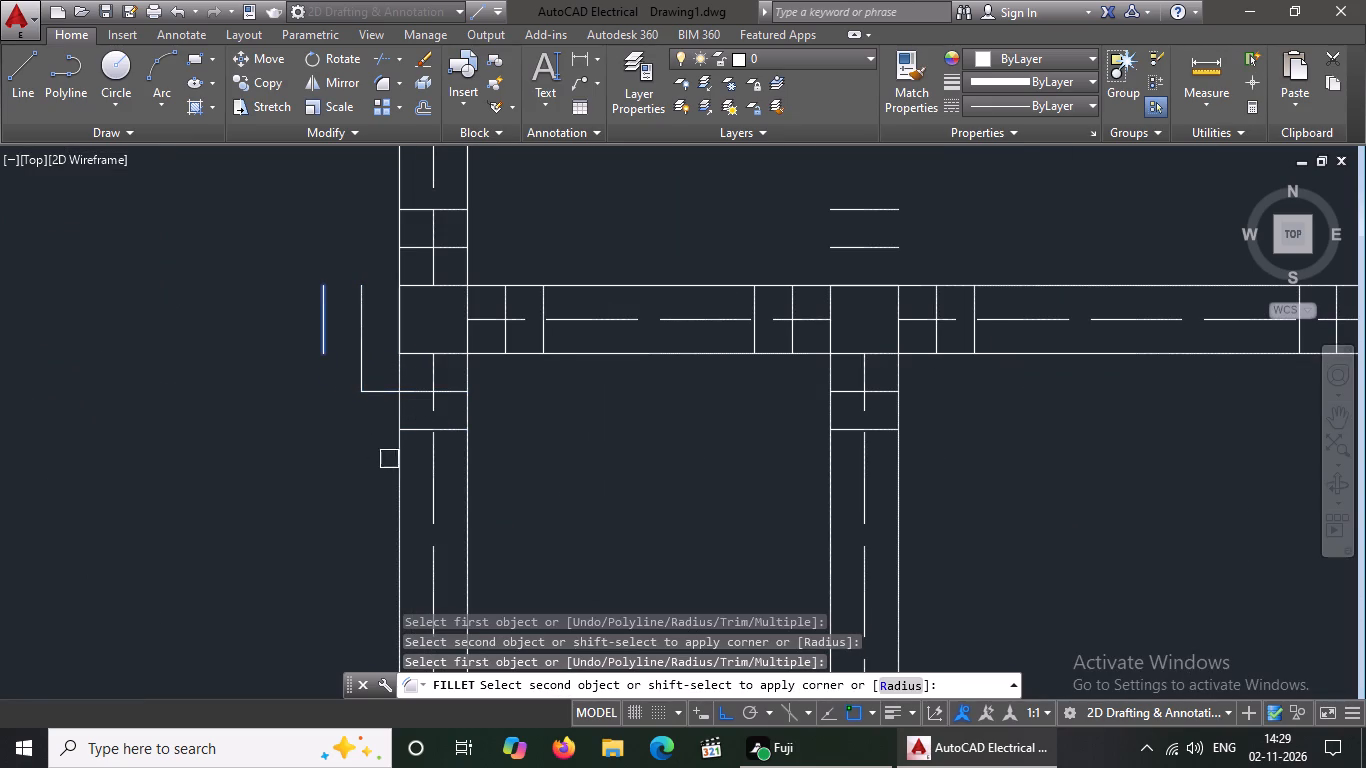
click(417, 432)
click(448, 393)
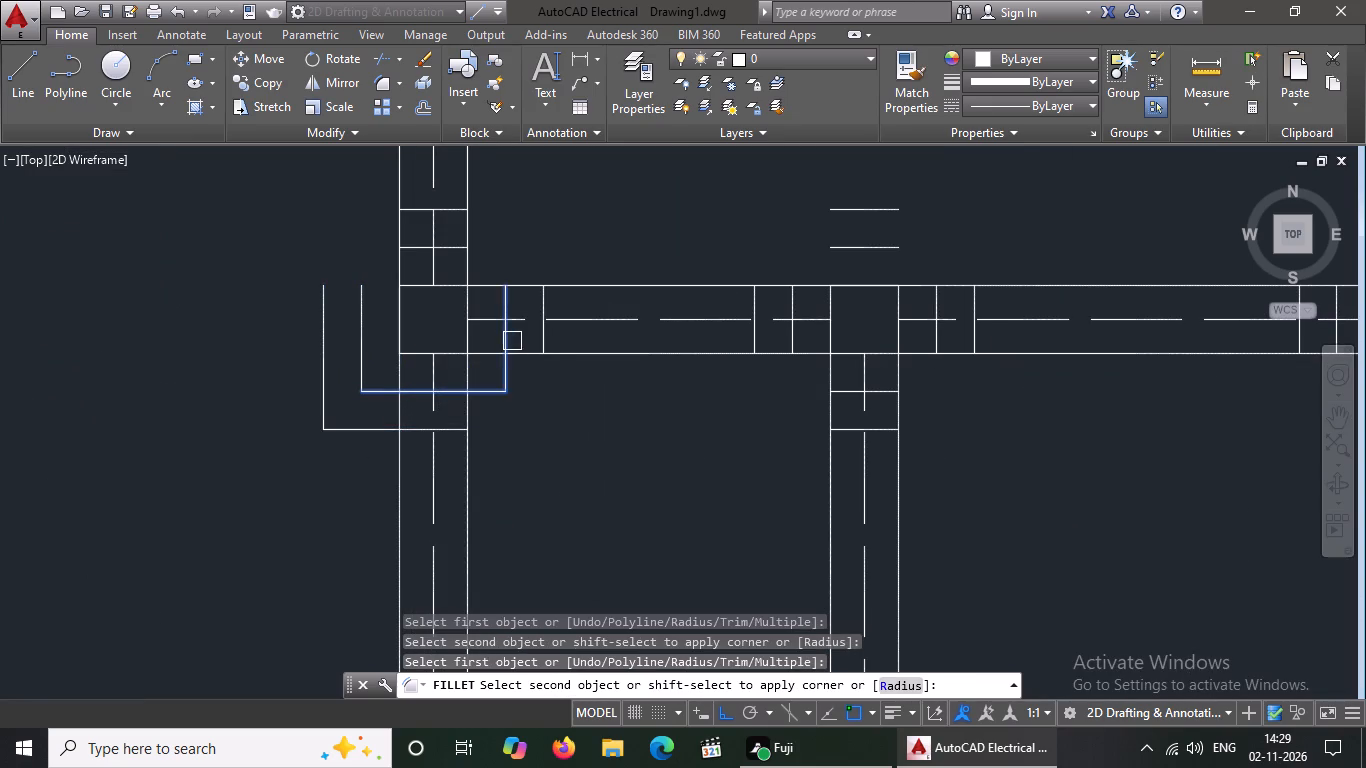
click(503, 341)
click(448, 427)
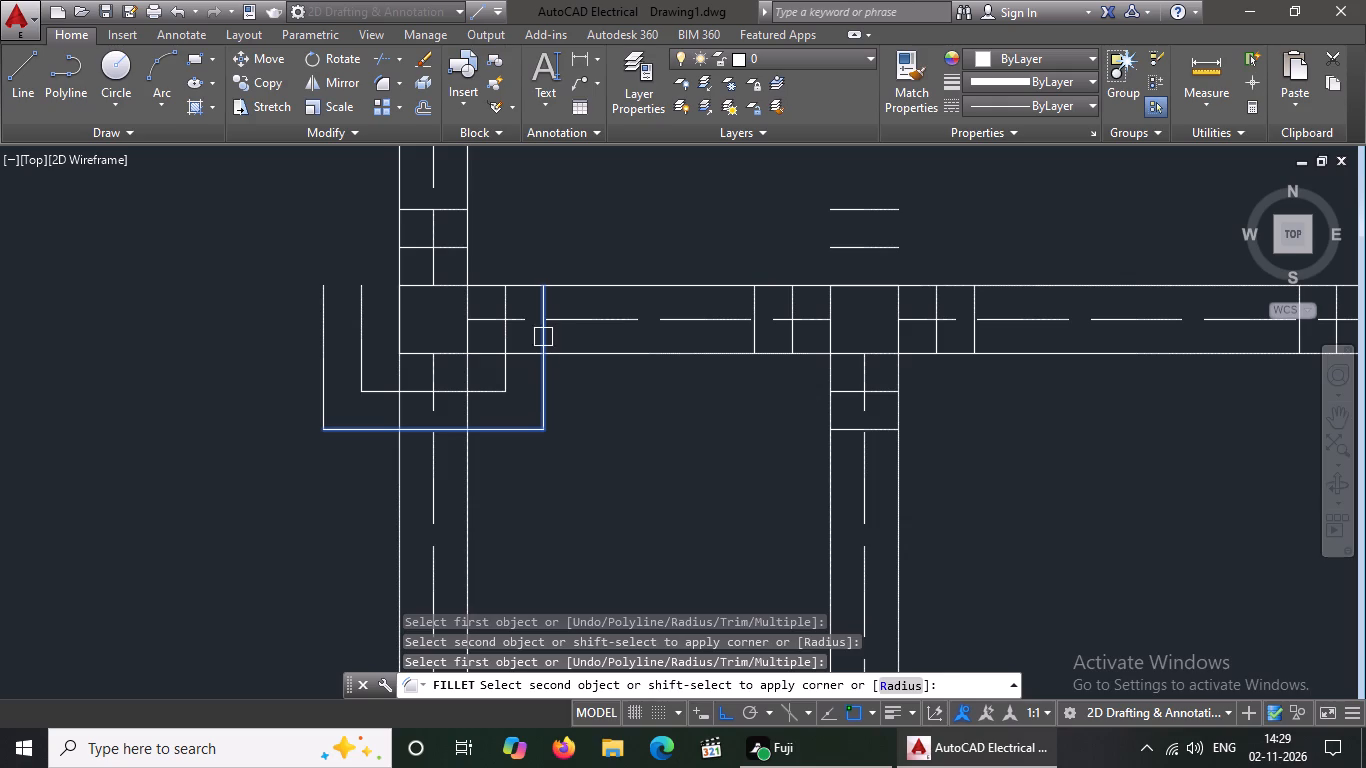
click(543, 336)
Fillet the upper corners of both footing squares at the west wall junction to close the two outlines.
scroll(395, 292, up, 2)
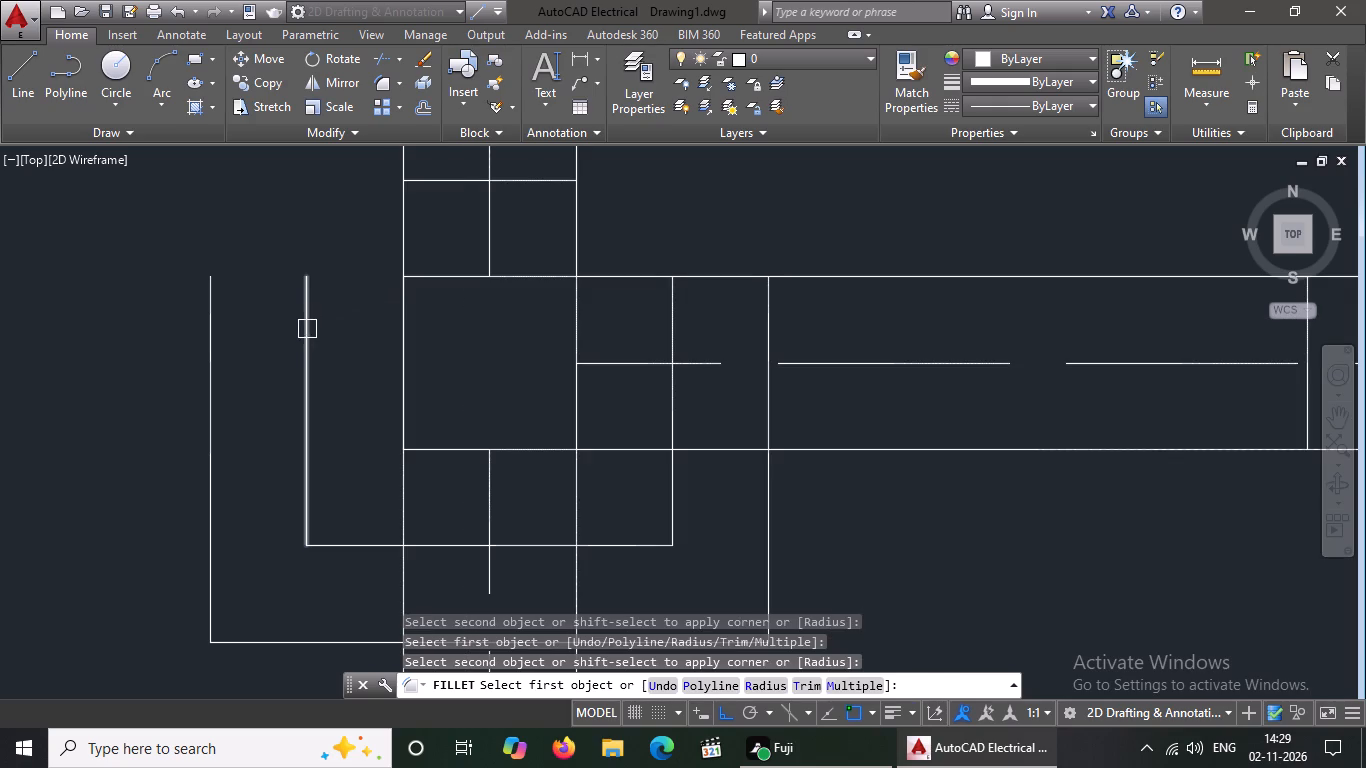
drag(306, 332, 318, 311)
click(456, 188)
scroll(371, 318, down, 3)
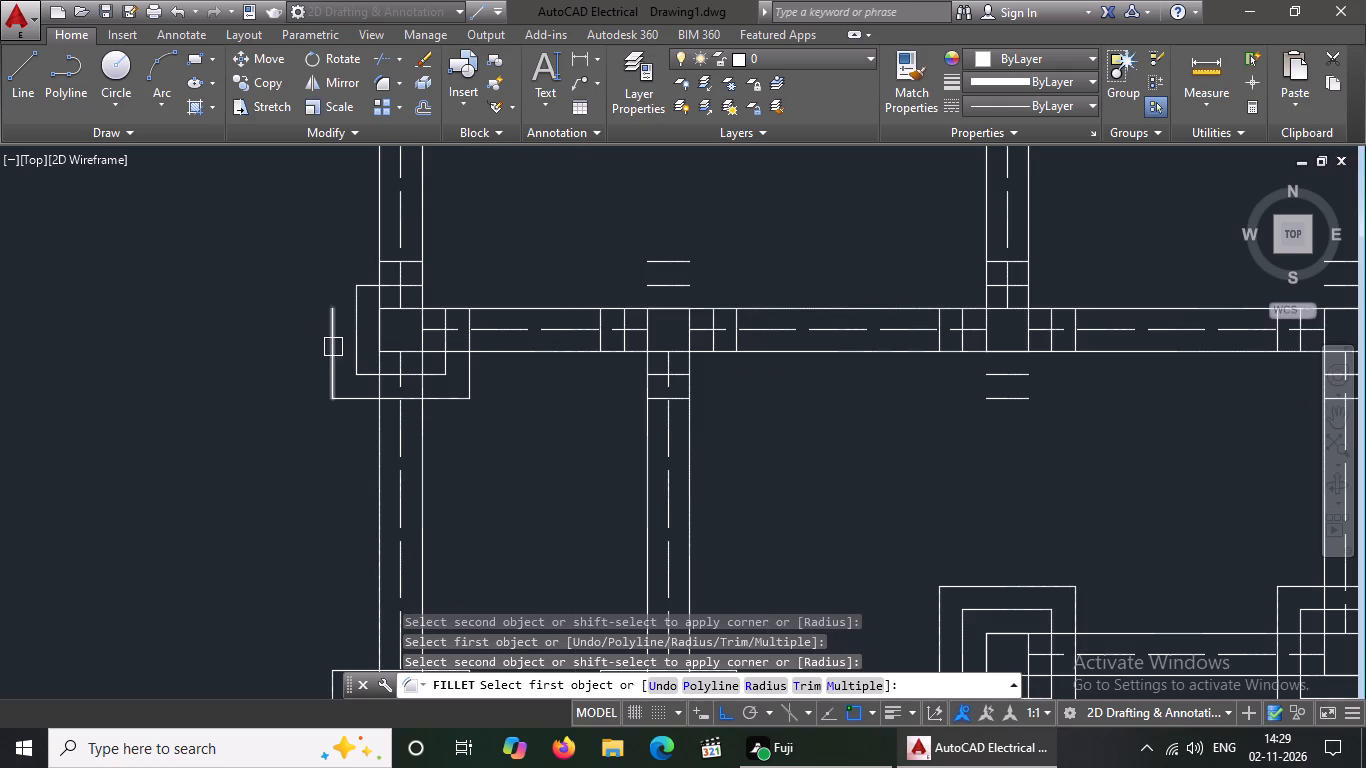
click(333, 347)
scroll(418, 239, up, 2)
click(336, 297)
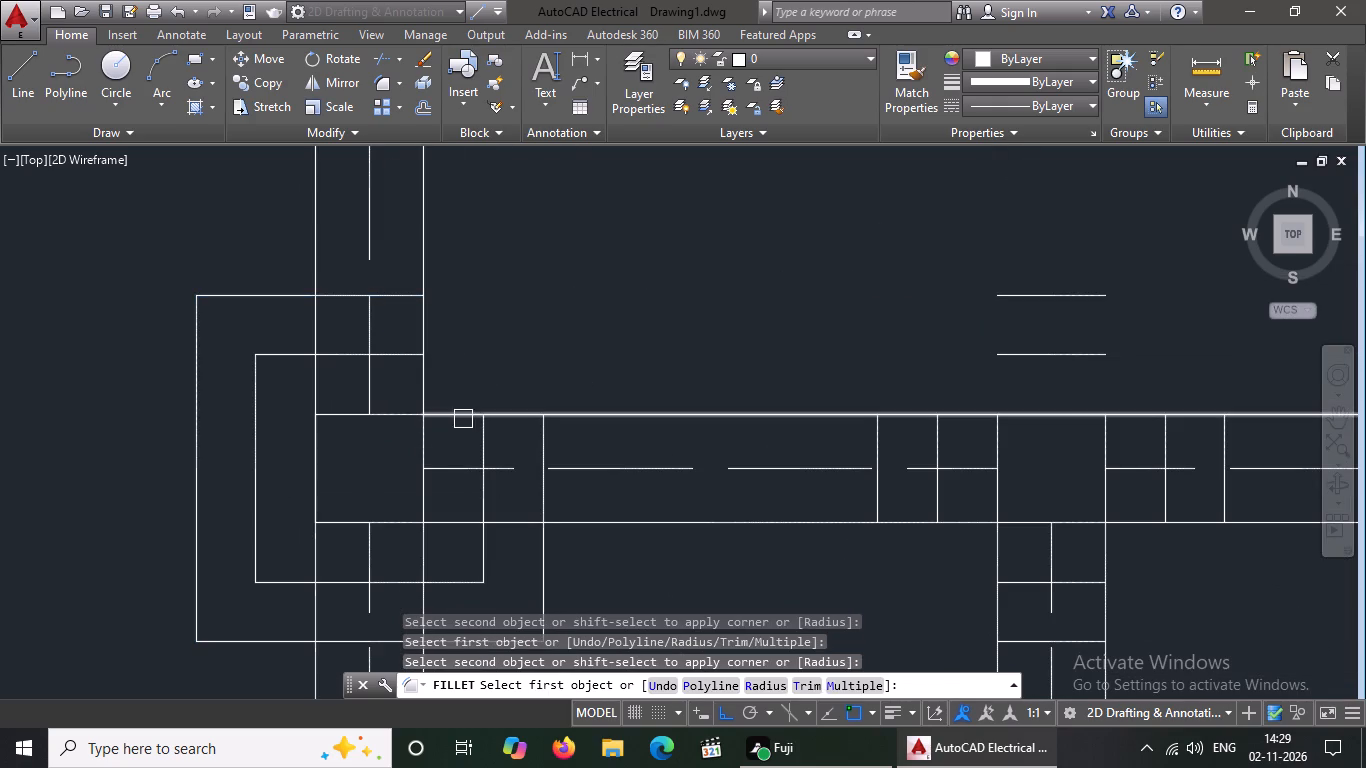
click(492, 447)
click(405, 360)
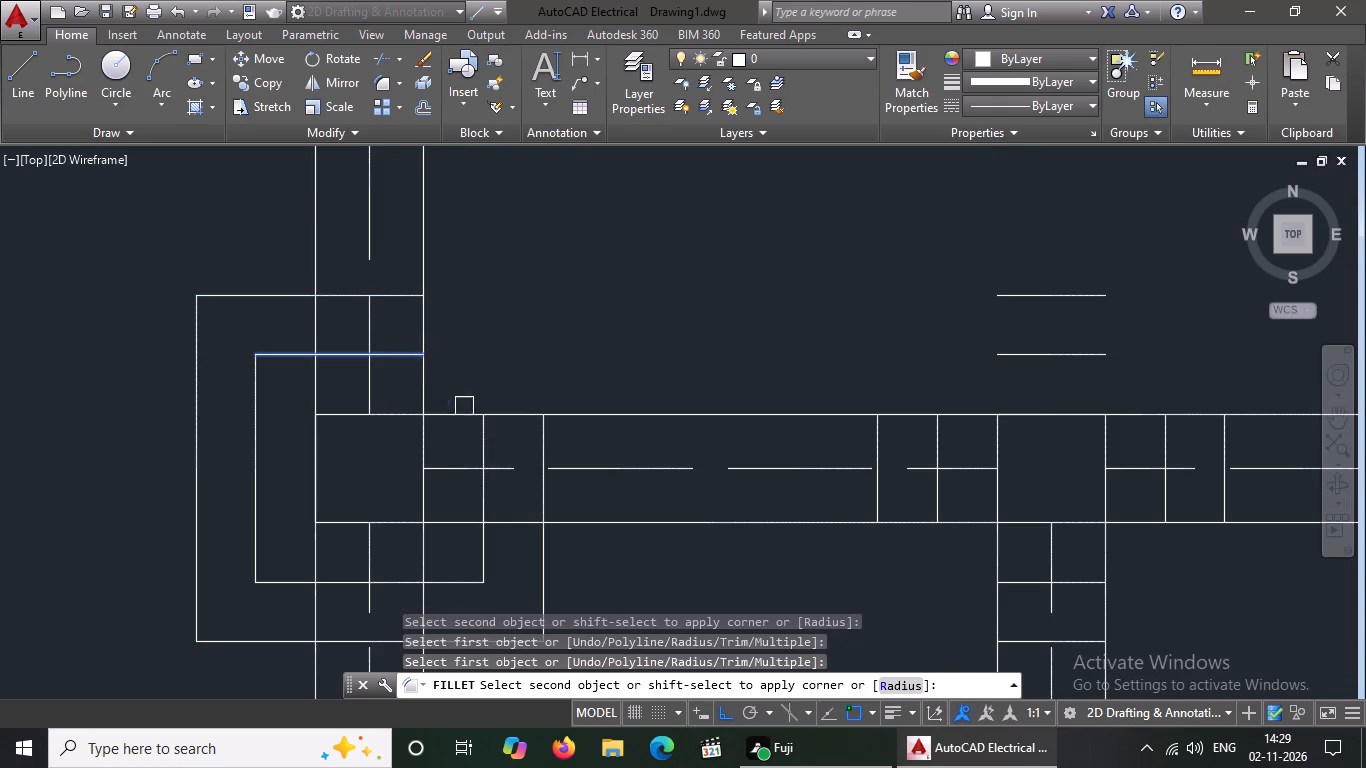
click(485, 444)
click(401, 303)
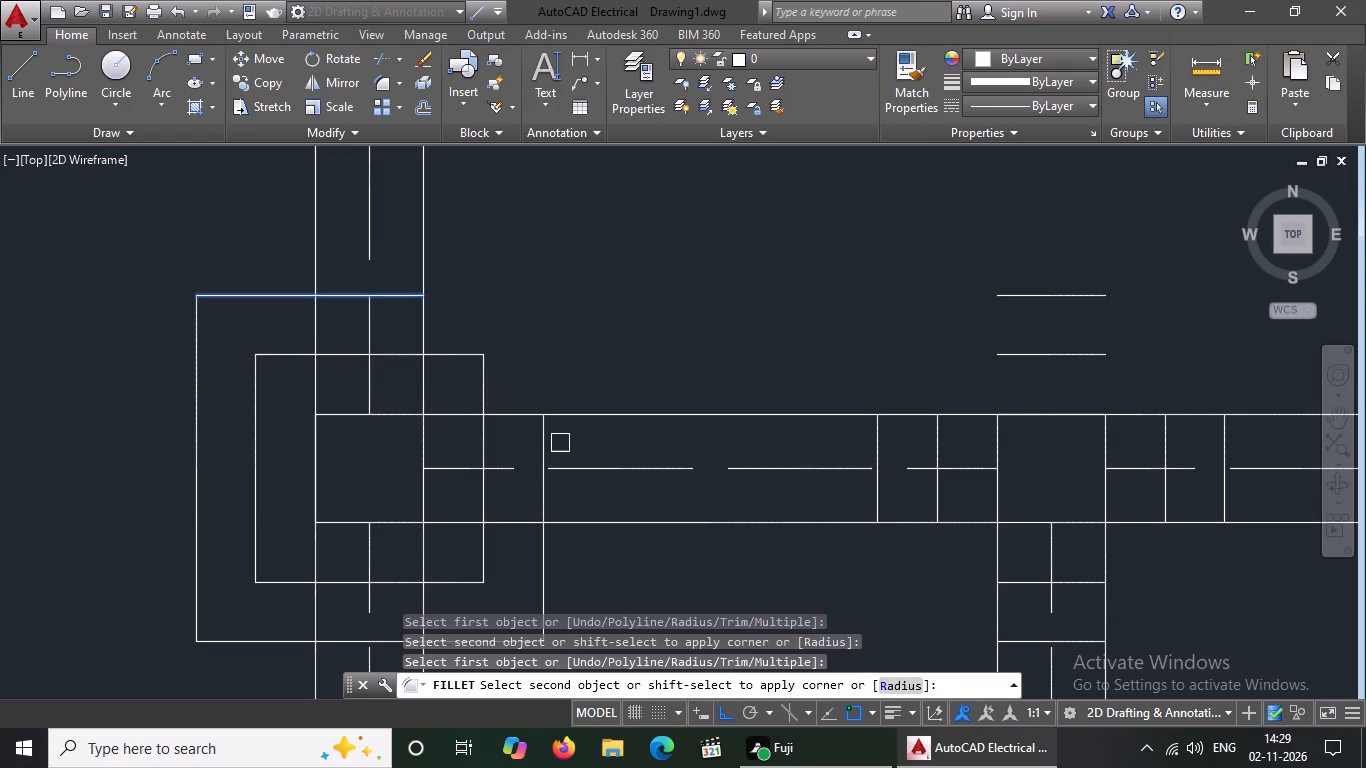
click(545, 447)
Fillet the upper corners of the inner and outer footing squares at the first T-junction east of the west wall.
scroll(516, 344, down, 3)
scroll(674, 367, up, 2)
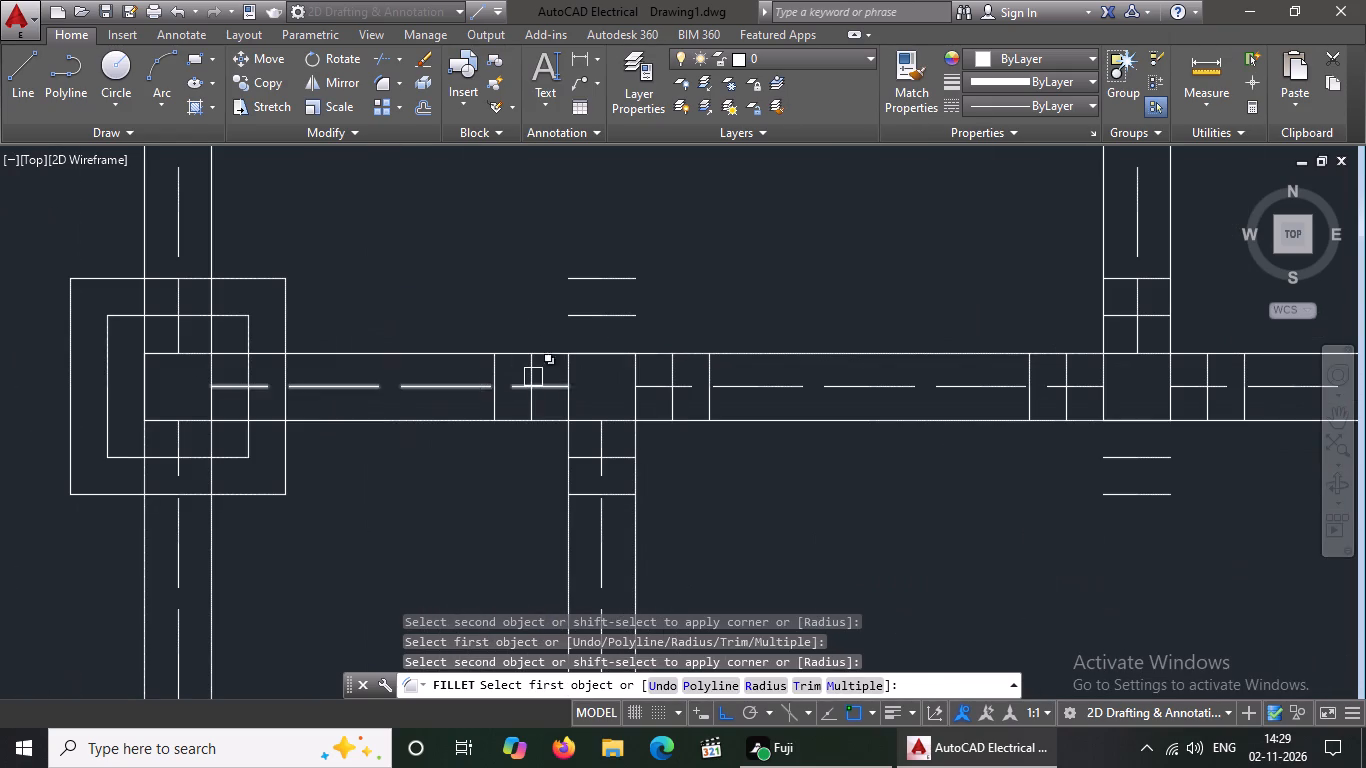
click(532, 369)
click(575, 315)
click(498, 370)
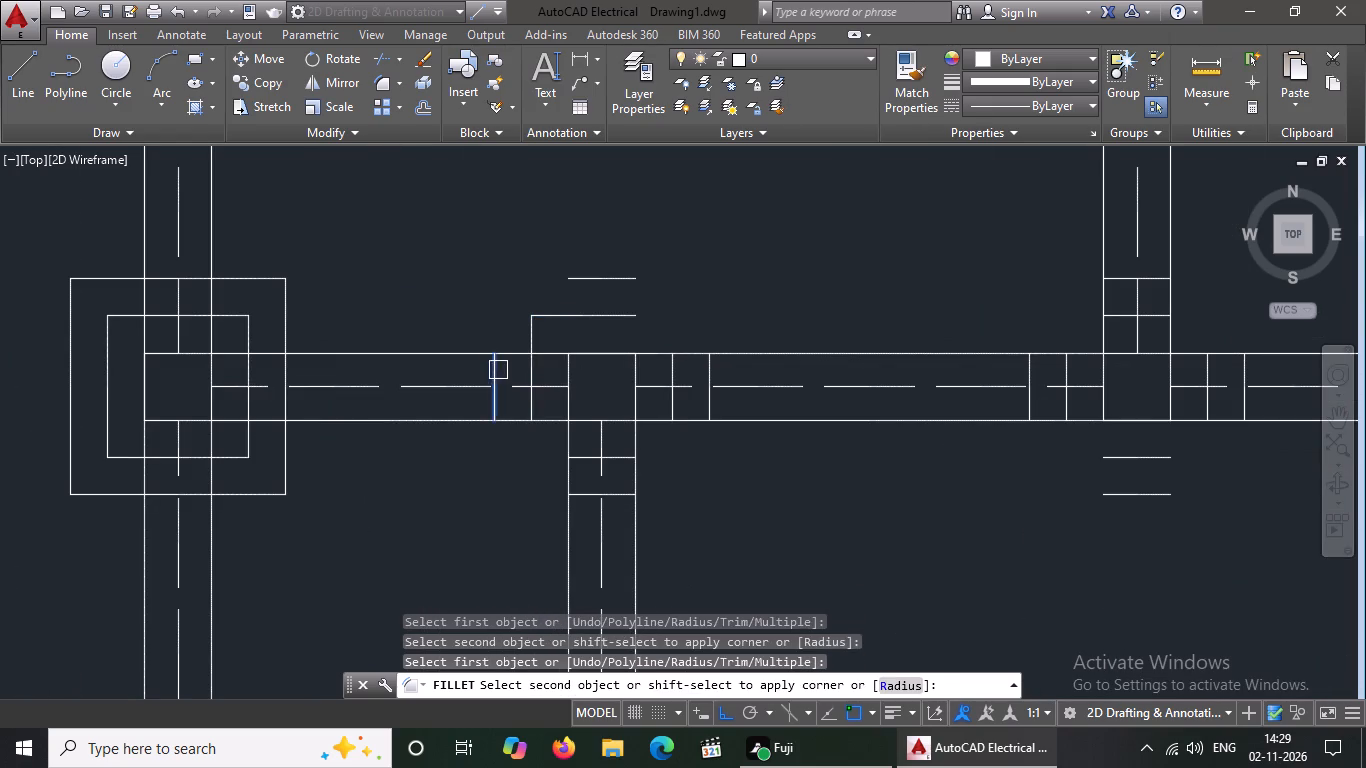
click(599, 279)
click(671, 366)
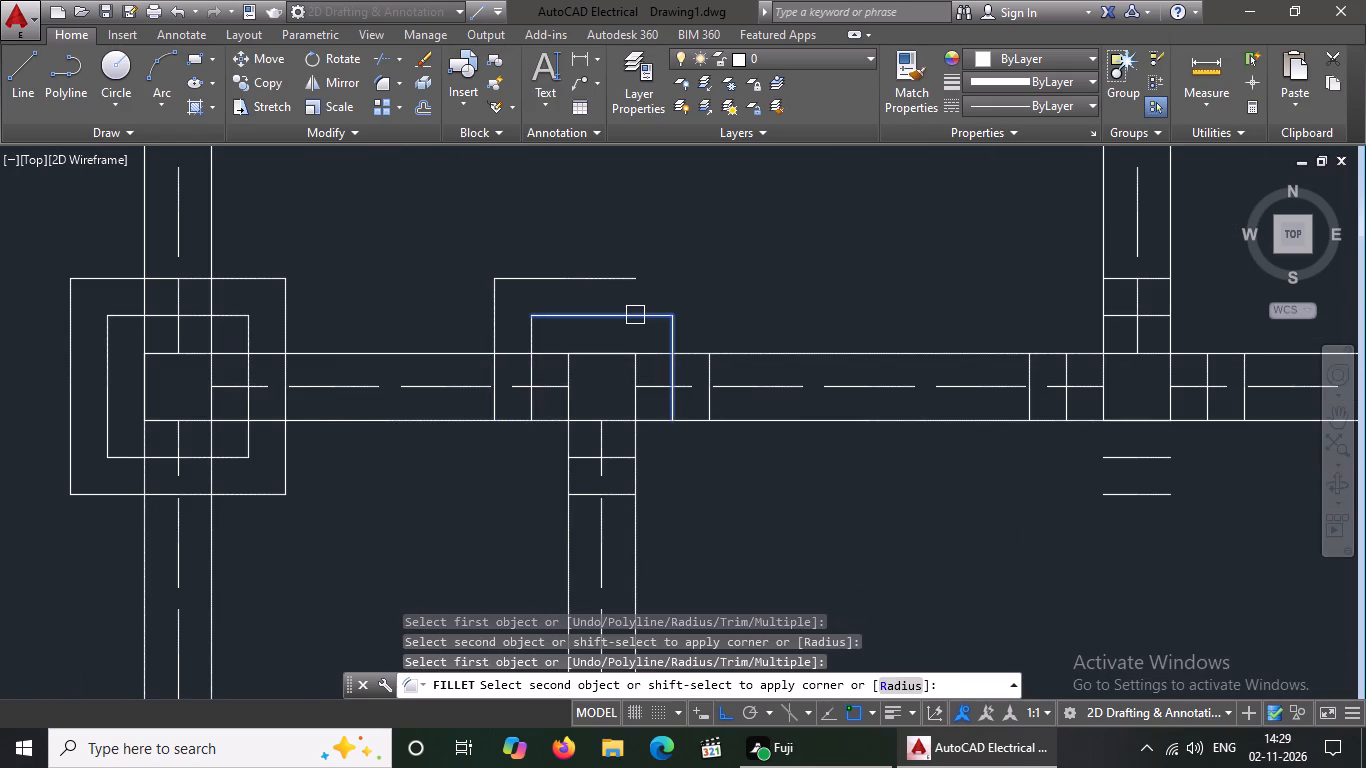
click(635, 315)
click(630, 279)
click(708, 363)
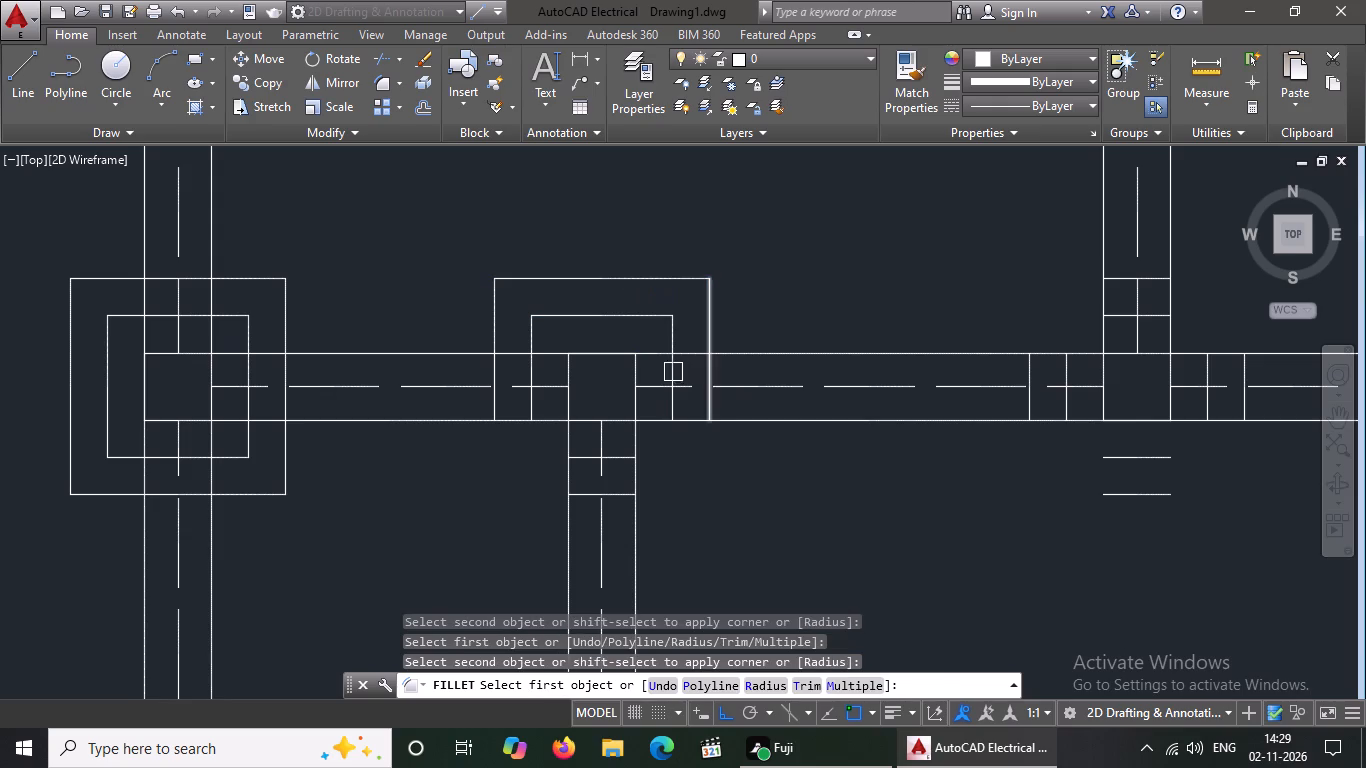
Fillet the lower corners of both footing squares at the first T-junction east of the west wall to close the outlines.
click(532, 401)
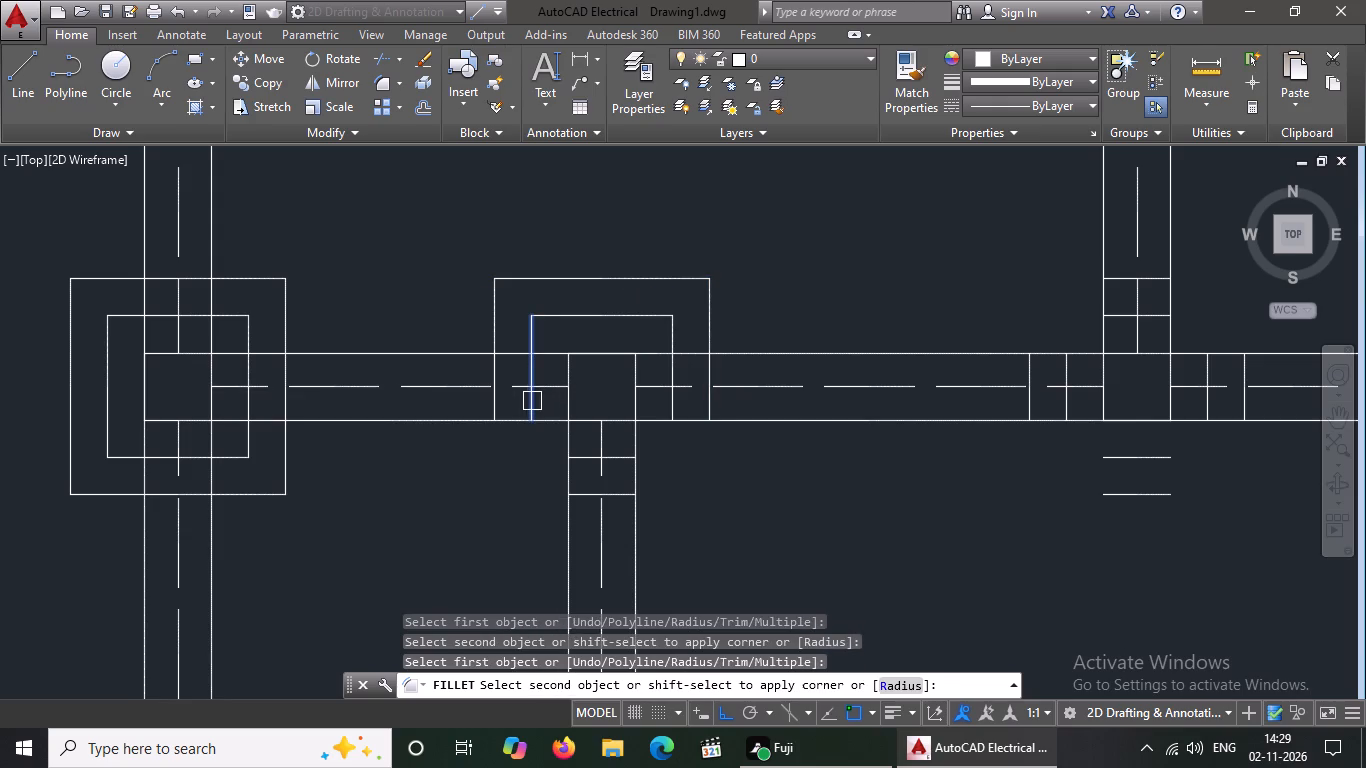
click(577, 457)
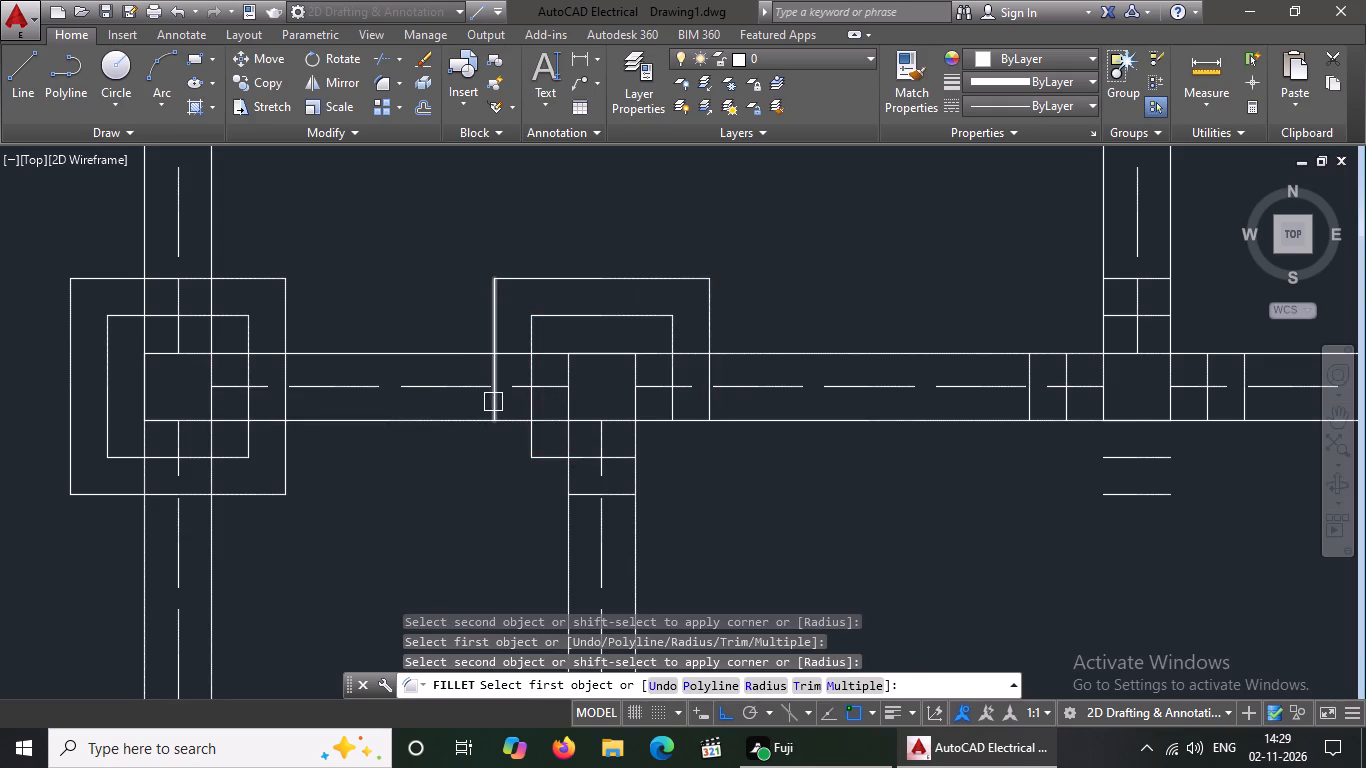
click(493, 401)
click(586, 495)
click(615, 453)
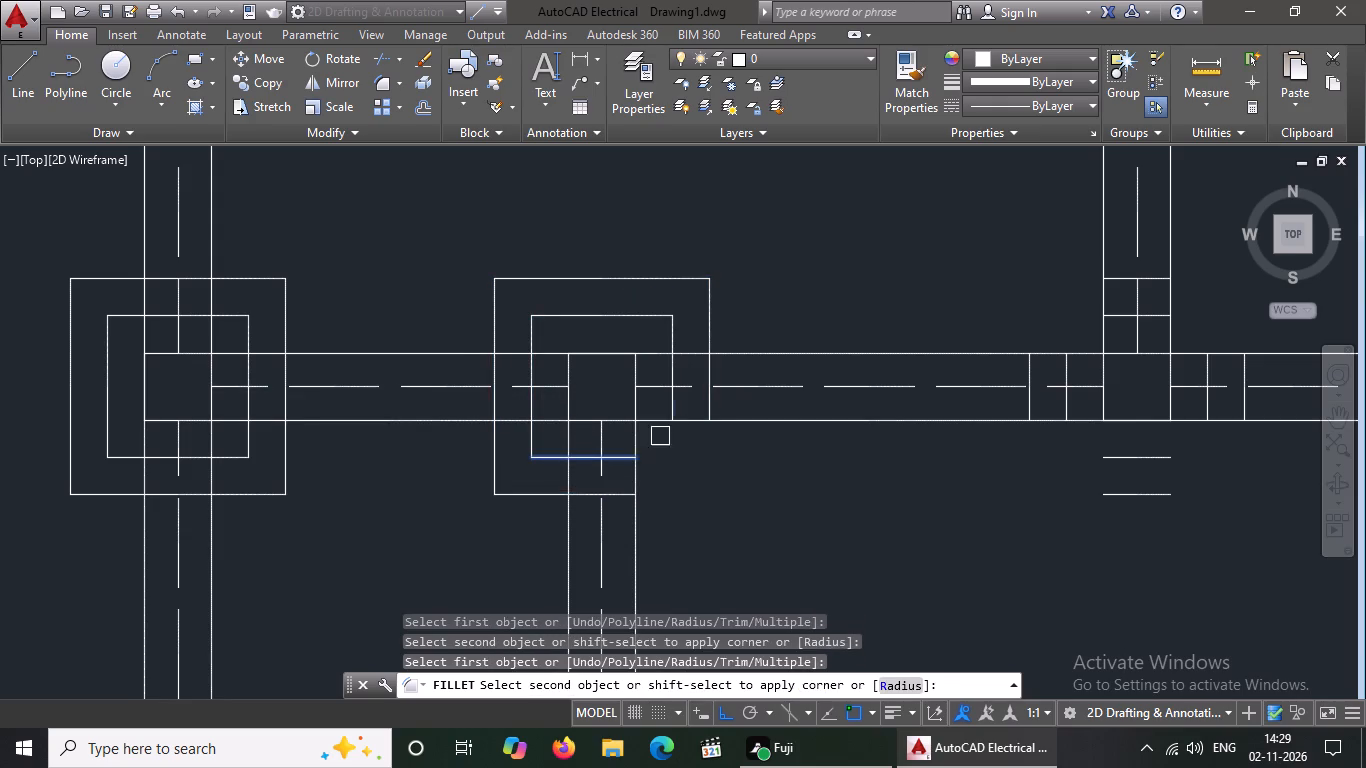
click(674, 408)
click(617, 491)
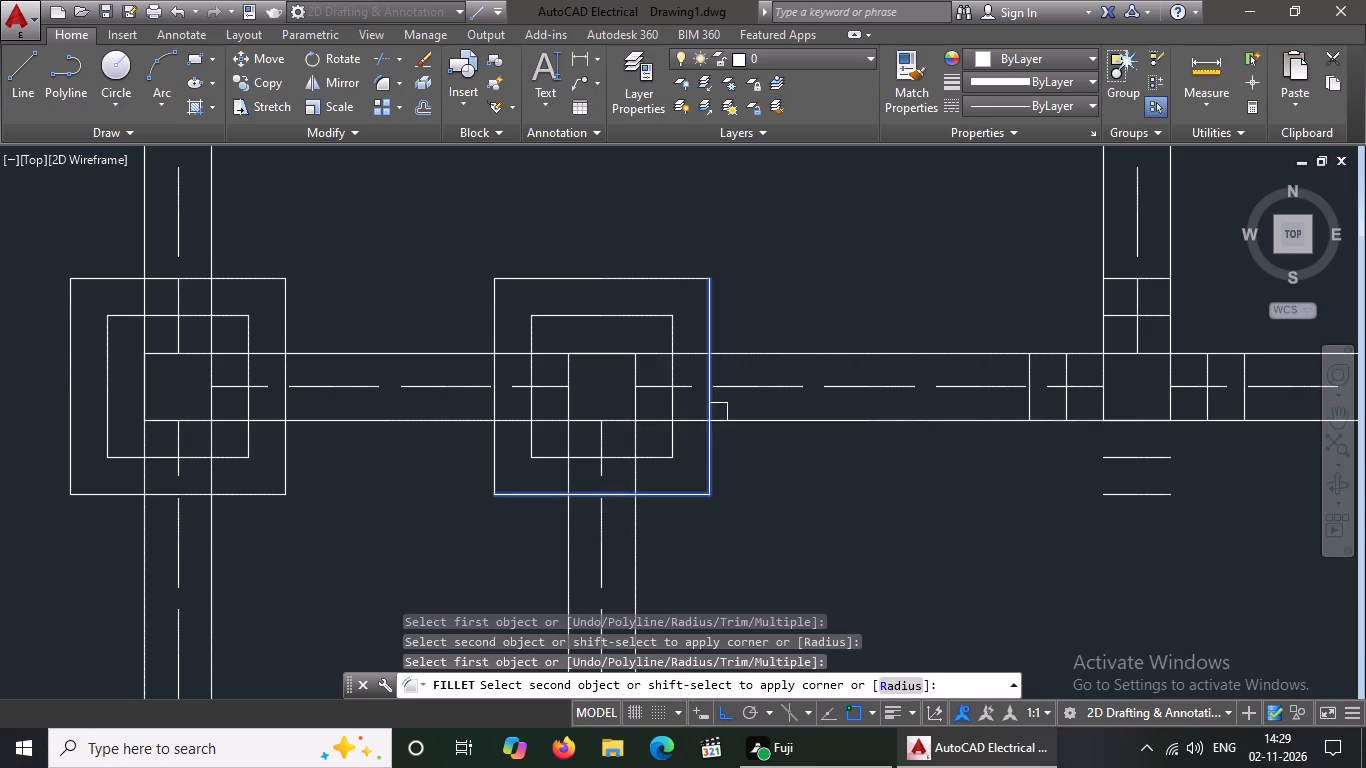
click(716, 409)
Fillet the lower corners of the inner and outer footing squares where the middle vertical wall meets the long horizontal wall.
scroll(574, 374, down, 3)
scroll(680, 396, up, 2)
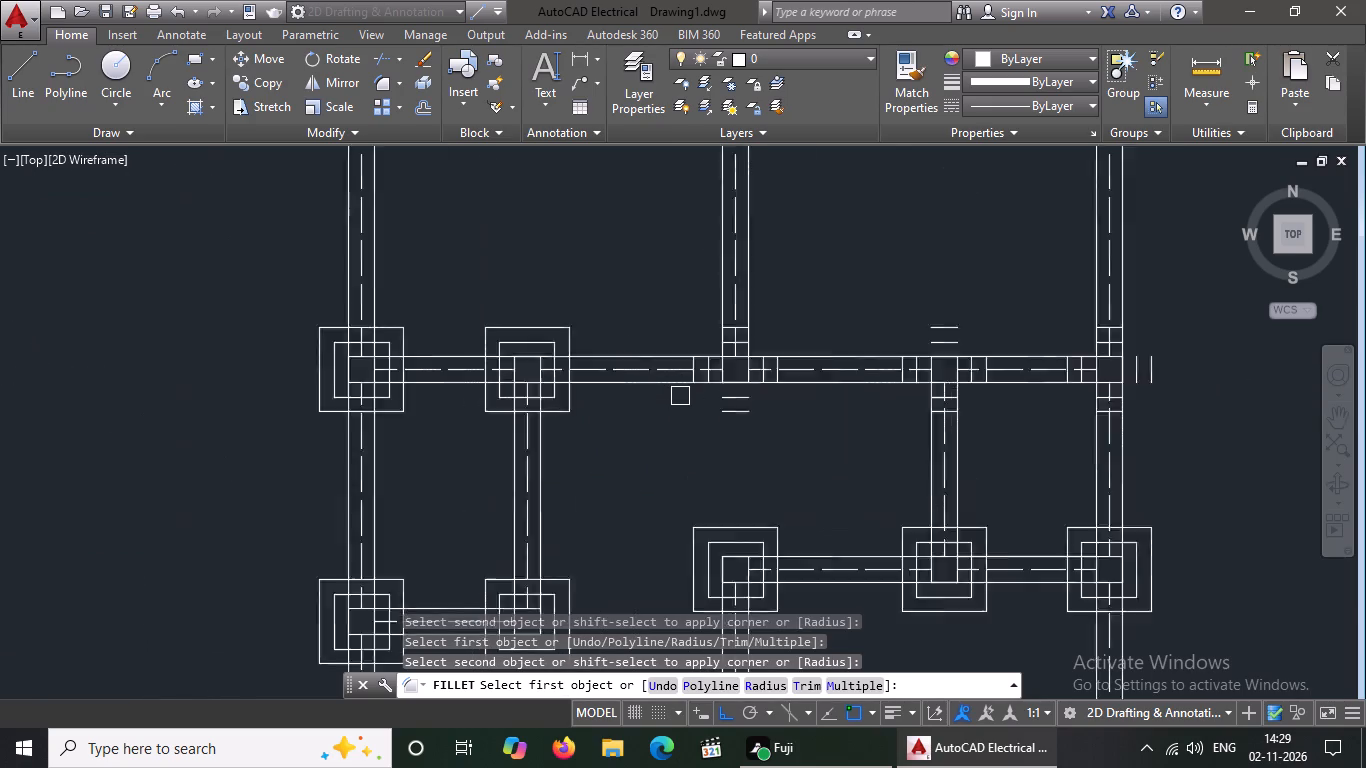
scroll(726, 368, up, 3)
click(716, 364)
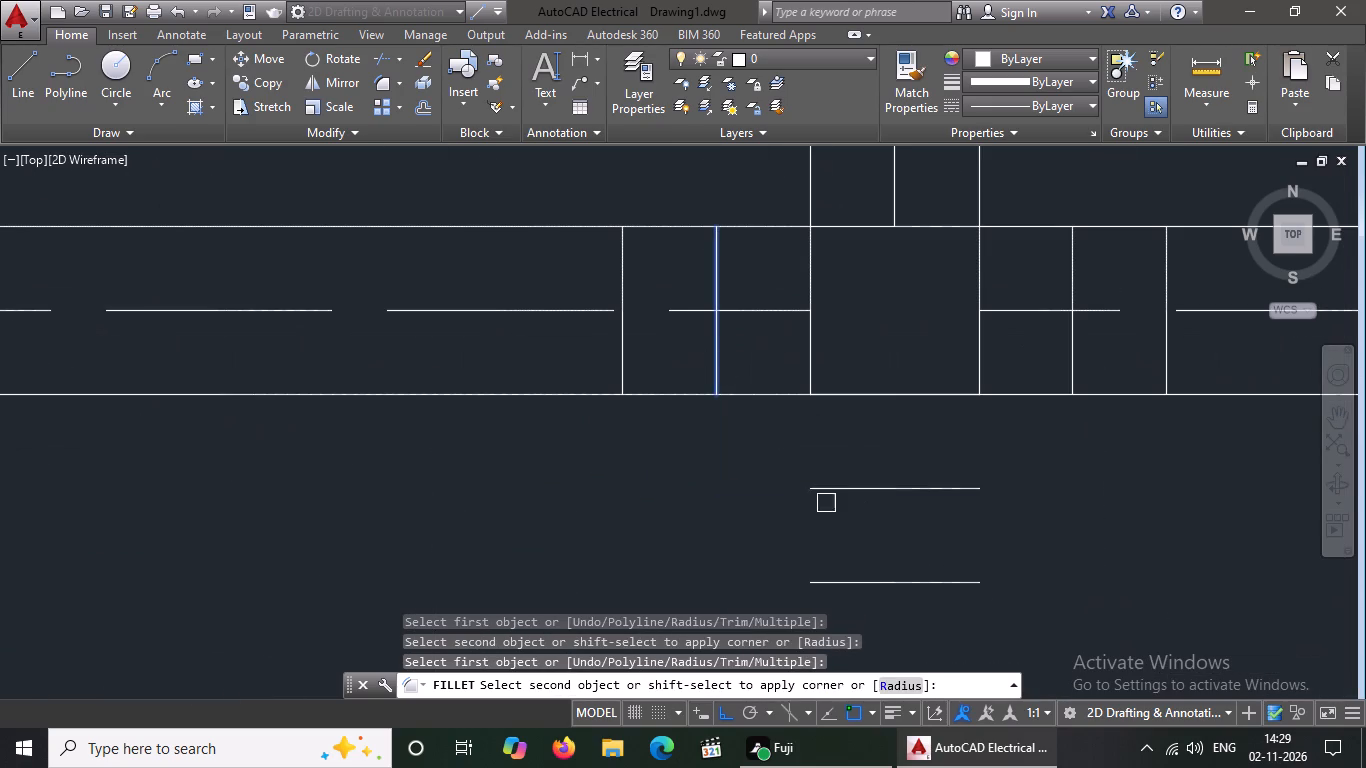
click(831, 486)
click(620, 373)
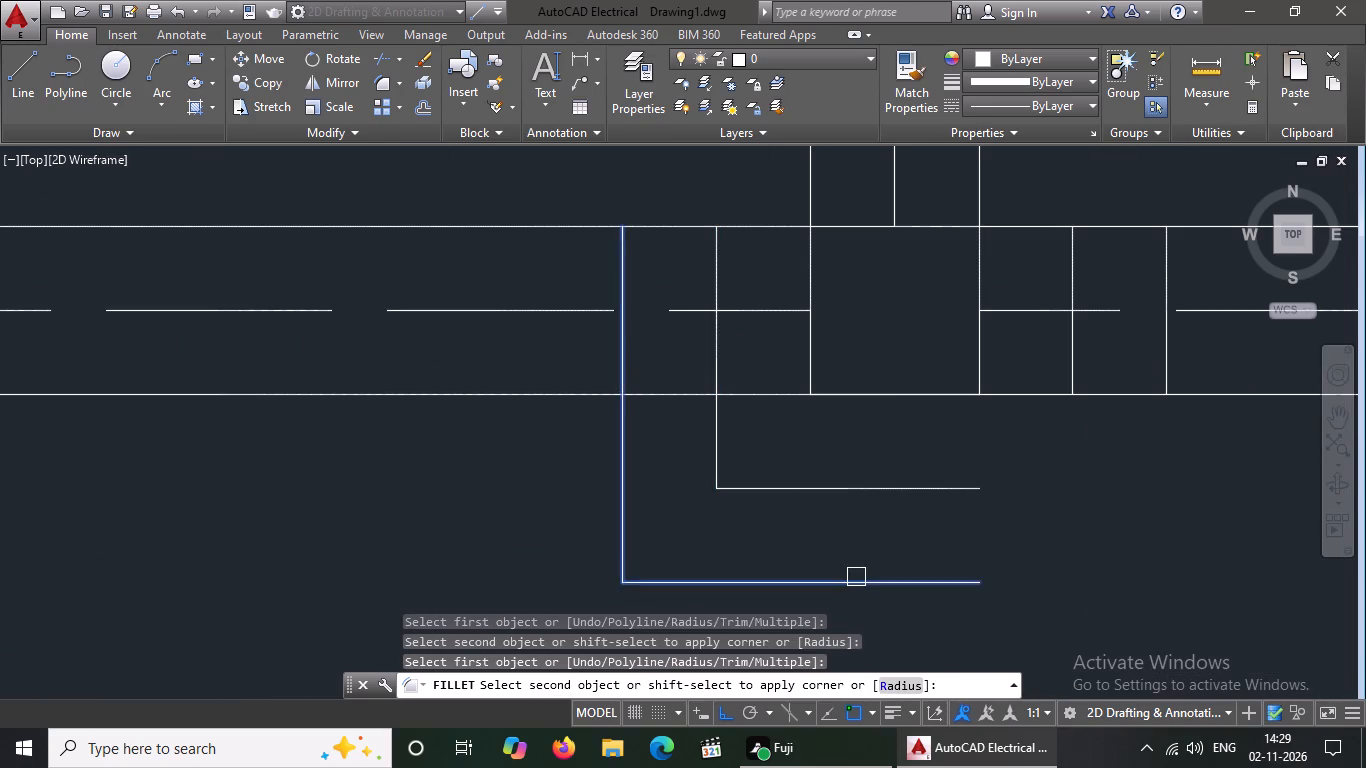
click(856, 577)
scroll(728, 427, down, 3)
click(771, 439)
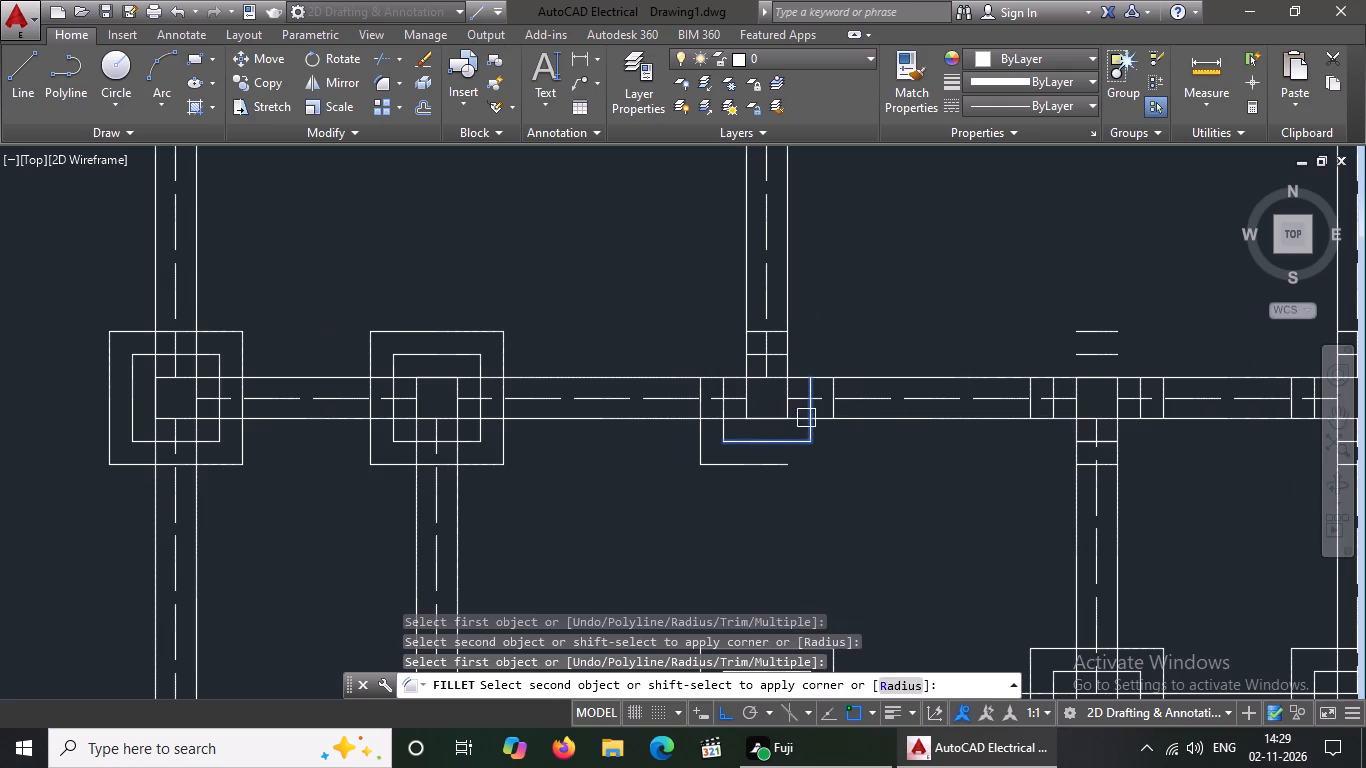
click(806, 412)
click(762, 467)
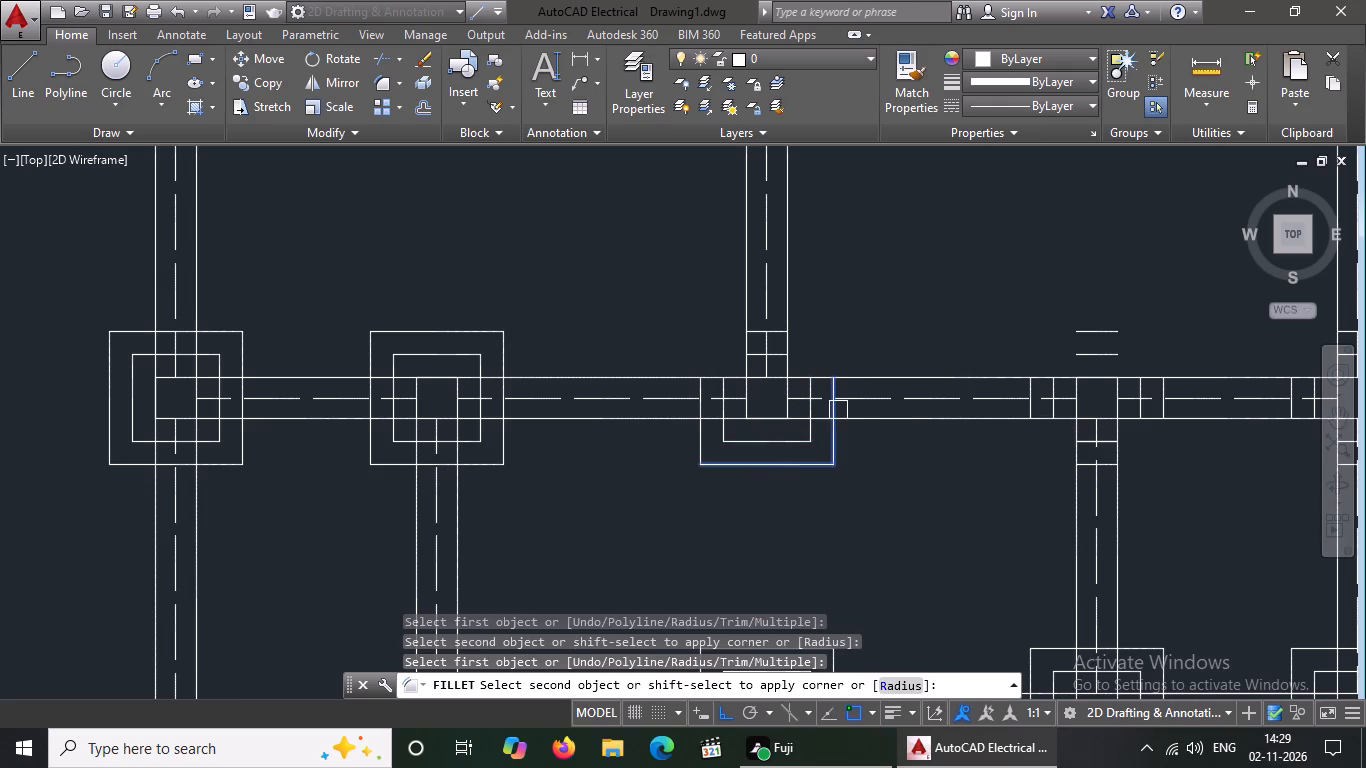
click(838, 410)
Fillet the upper corners of both footing squares at the middle vertical wall junction to close the two outlines.
scroll(734, 379, up, 1)
click(712, 386)
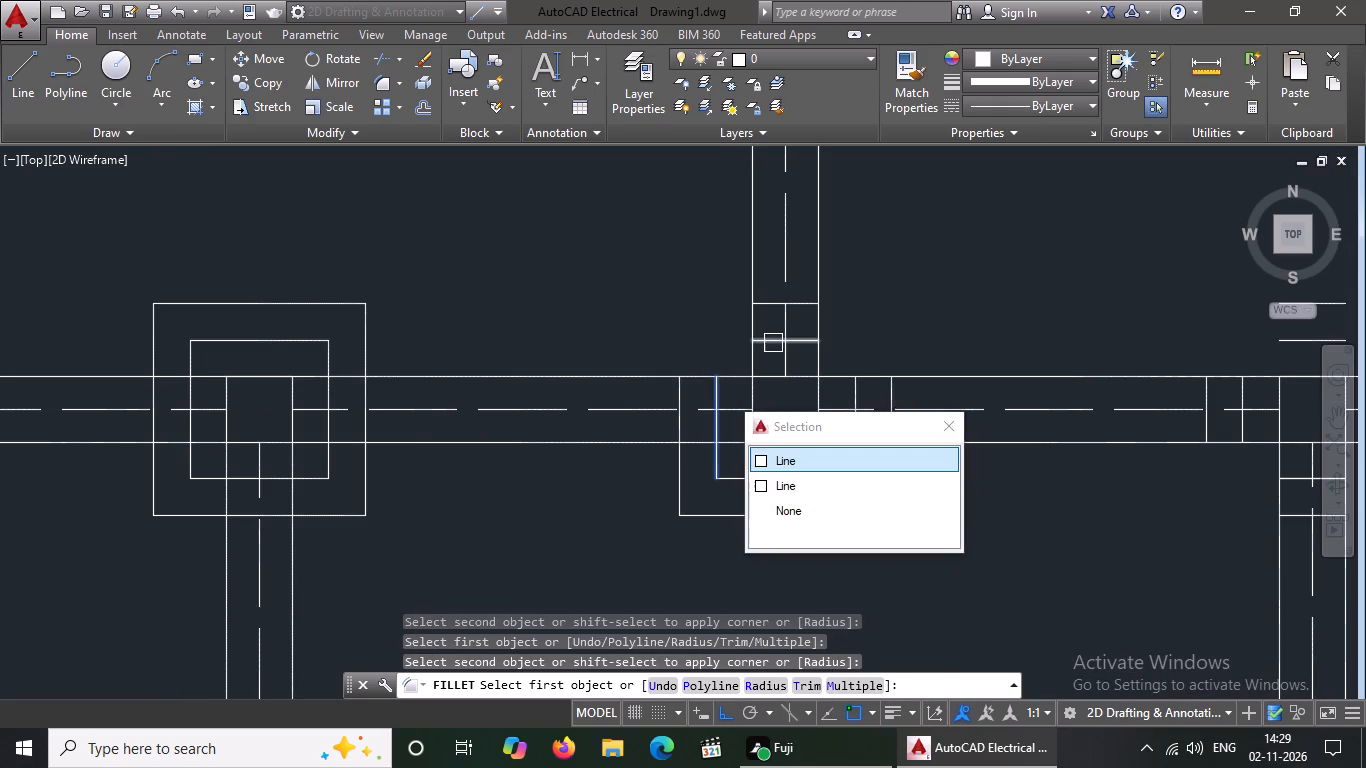
click(773, 343)
click(680, 393)
click(760, 306)
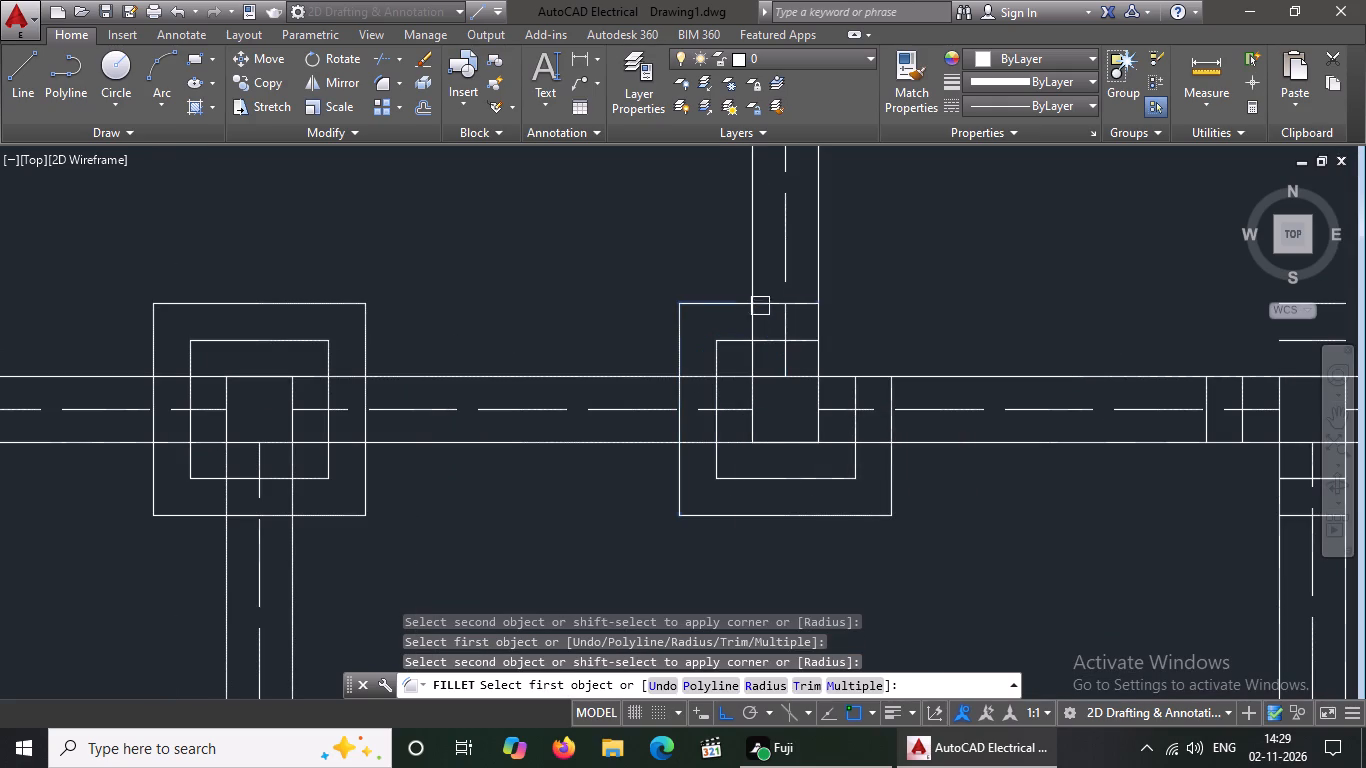
click(859, 390)
click(811, 348)
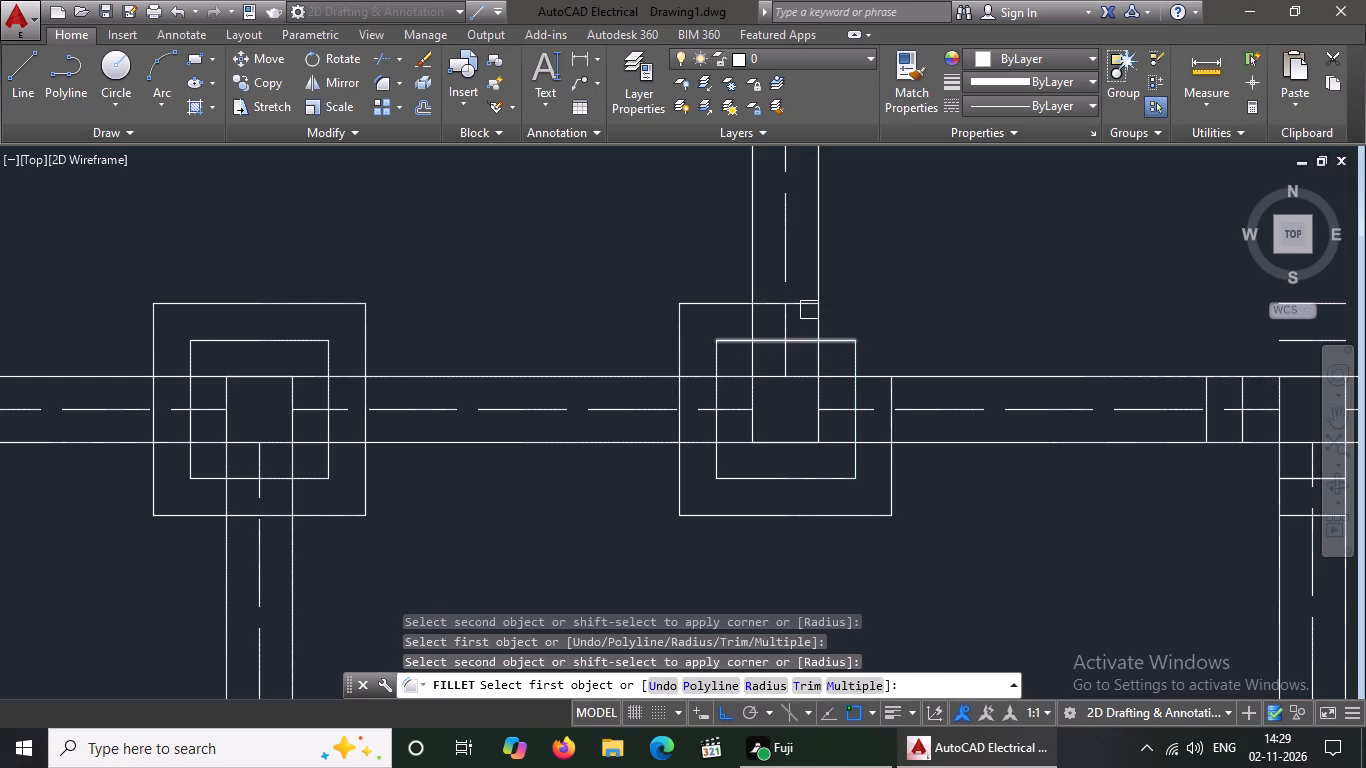
click(804, 307)
click(897, 402)
click(892, 385)
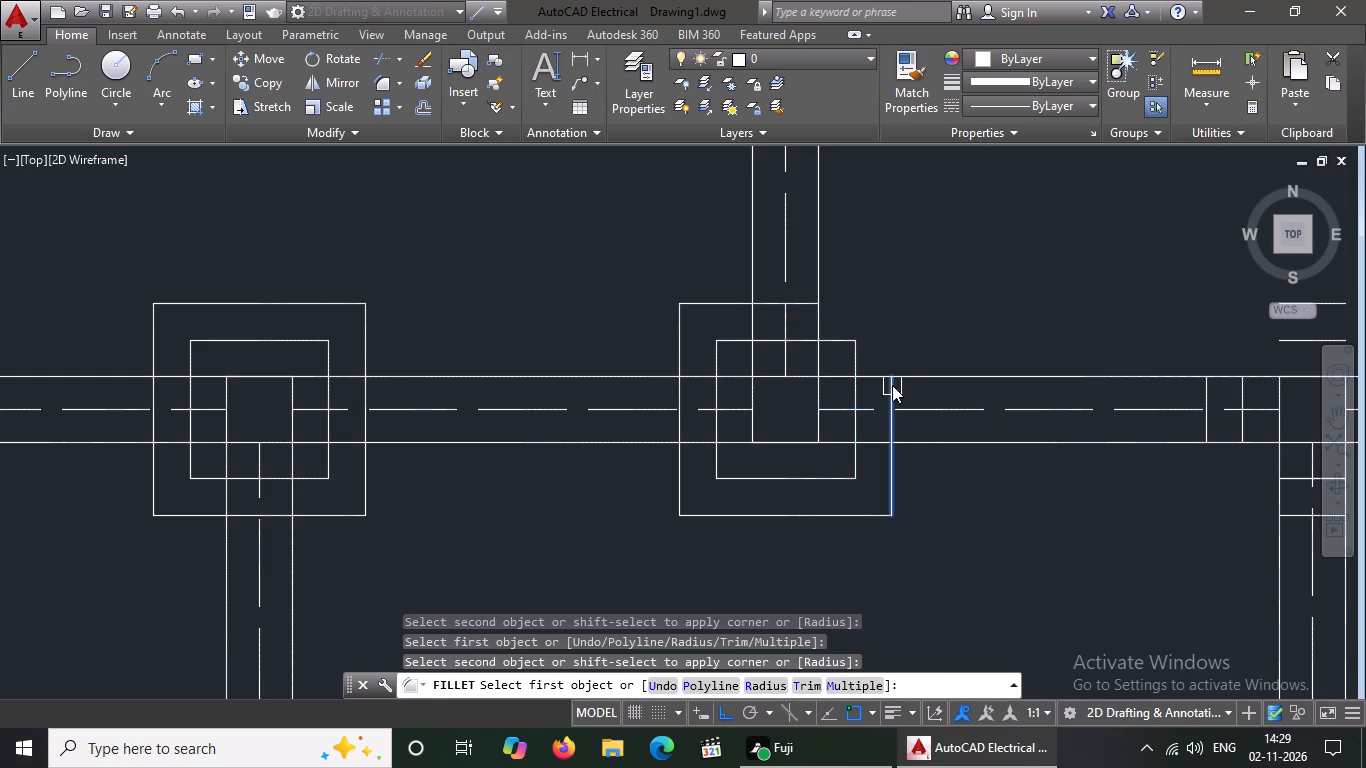
click(799, 305)
Fillet the upper corners of the inner and outer footing squares at the T-junction between the middle and east walls.
scroll(732, 360, down, 3)
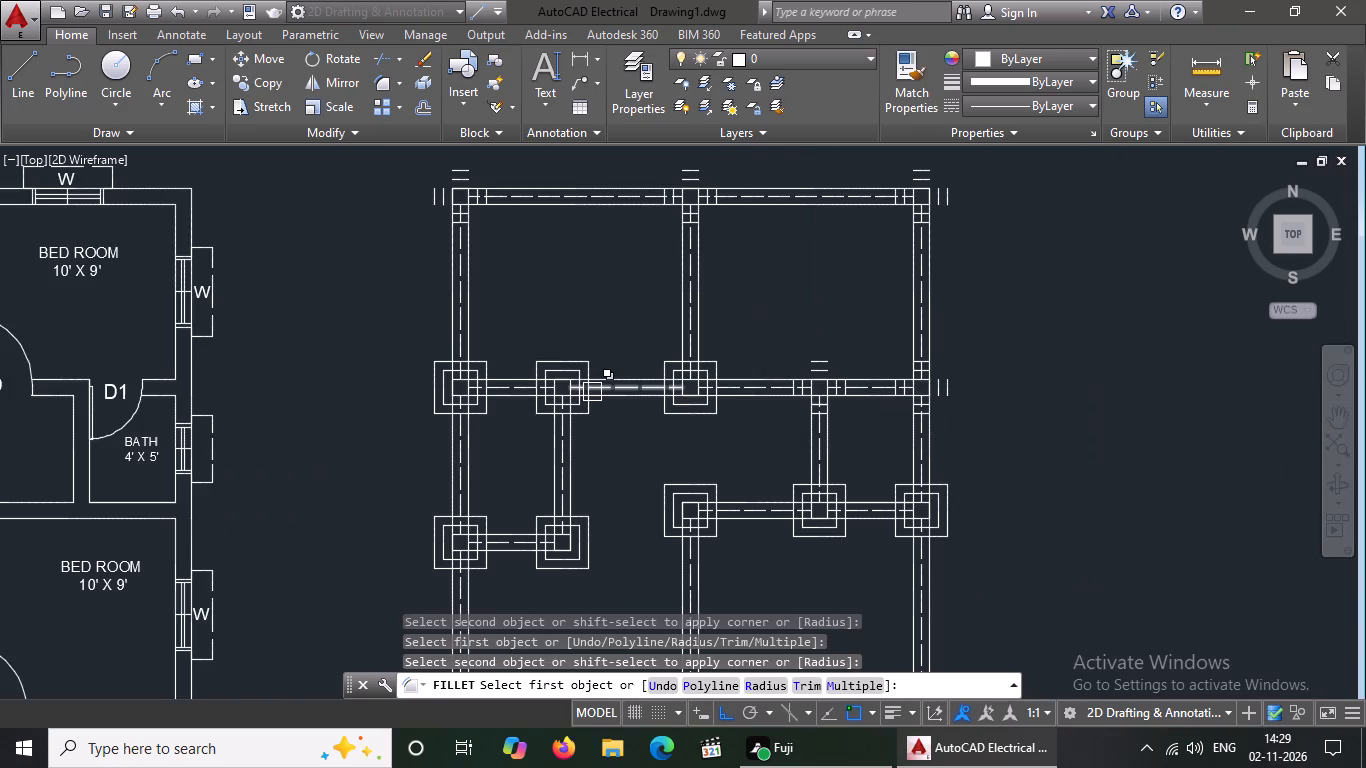
scroll(824, 383, up, 3)
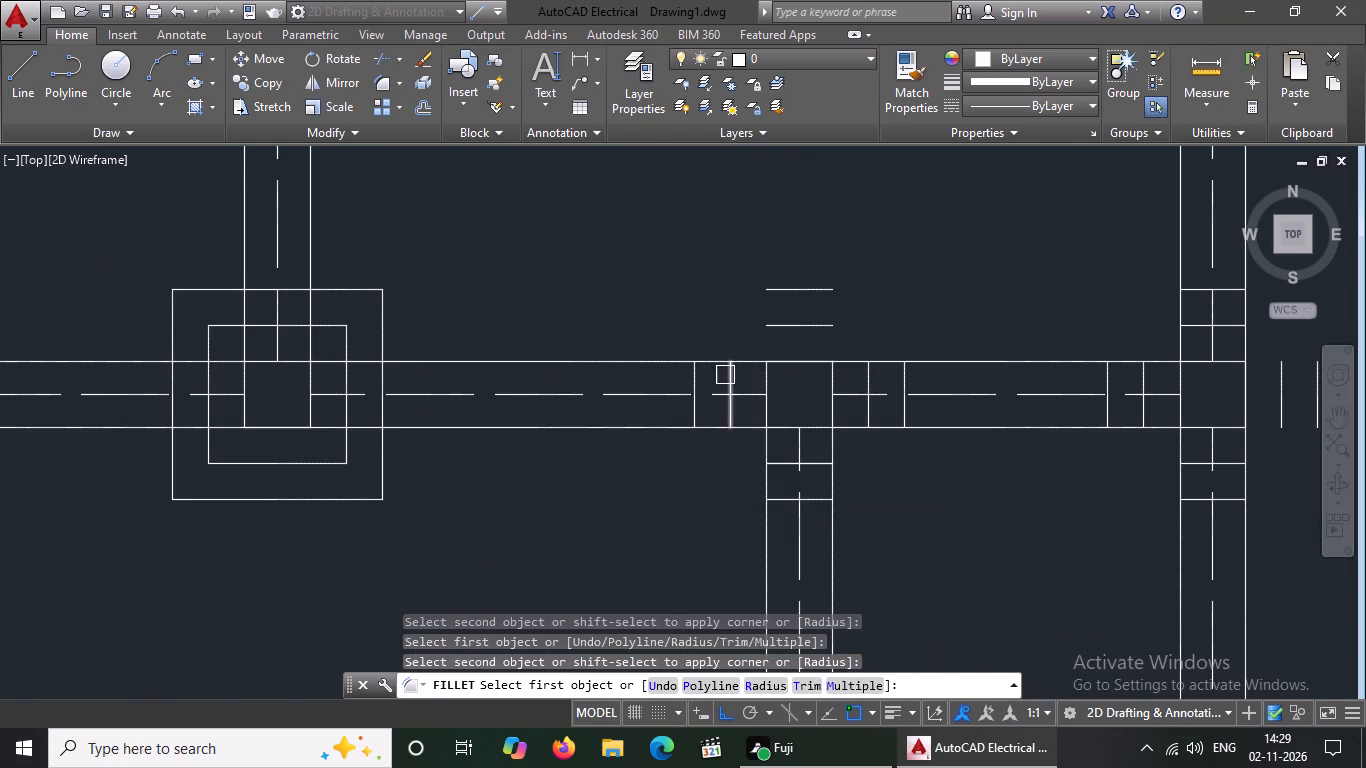
click(727, 377)
click(784, 328)
click(699, 378)
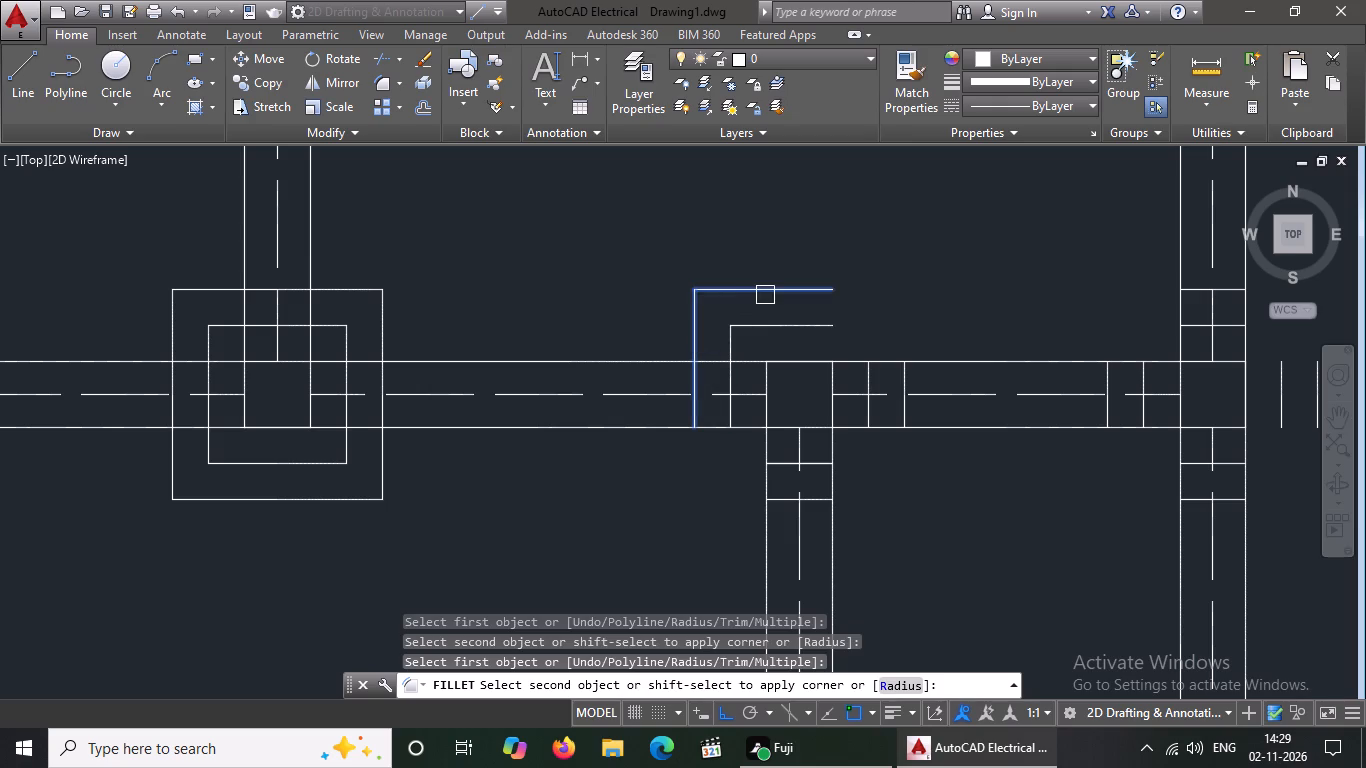
click(768, 293)
click(870, 379)
click(824, 330)
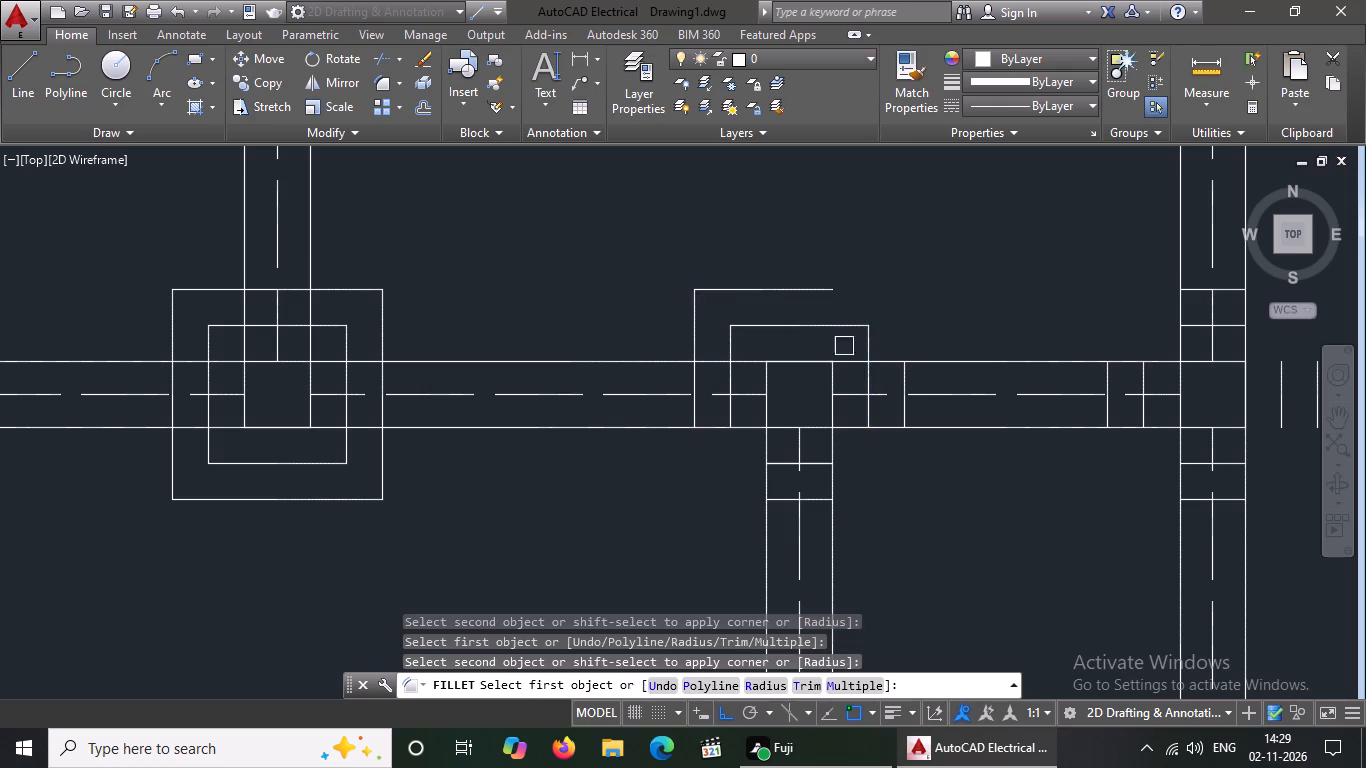
click(909, 376)
click(819, 293)
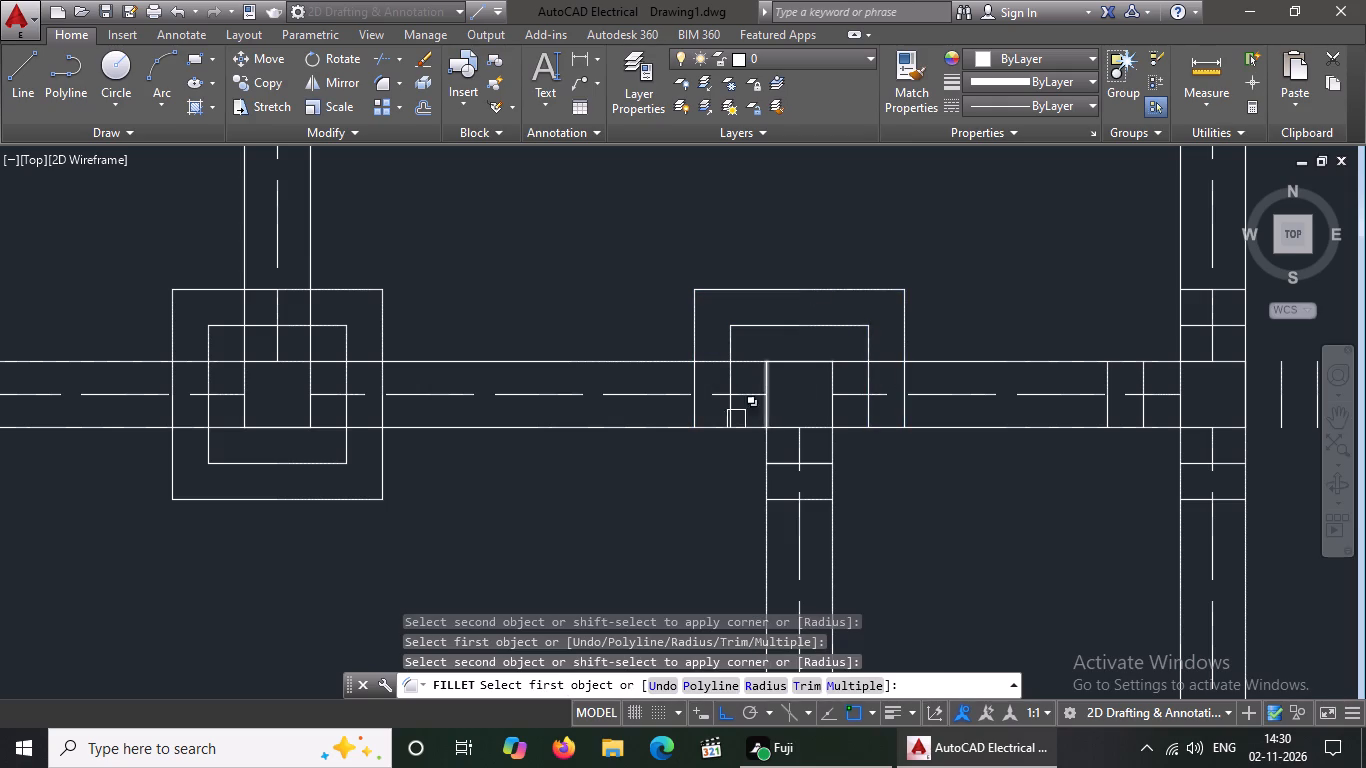
Fillet the lower corners of both footing squares at the T-junction between the middle and east walls to close the outlines.
click(724, 416)
click(779, 466)
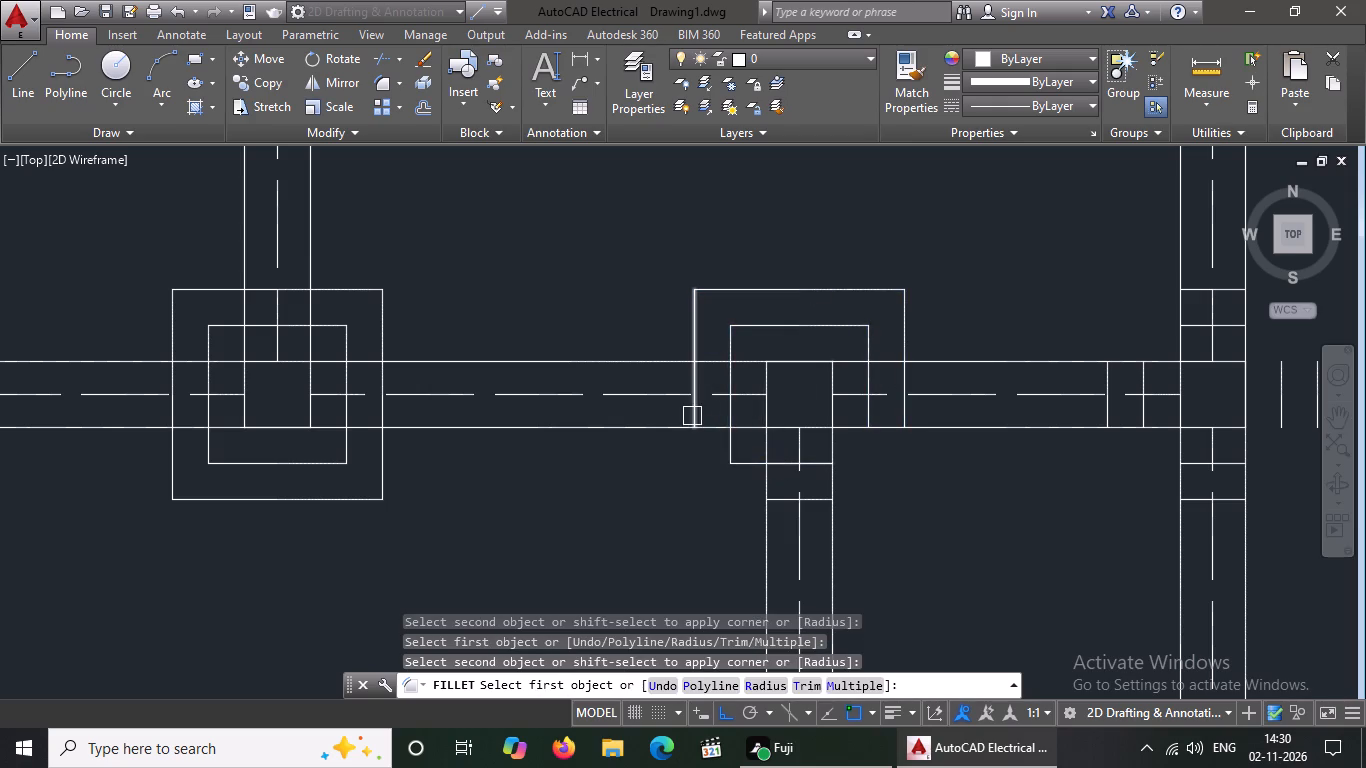
click(693, 414)
click(787, 498)
click(811, 457)
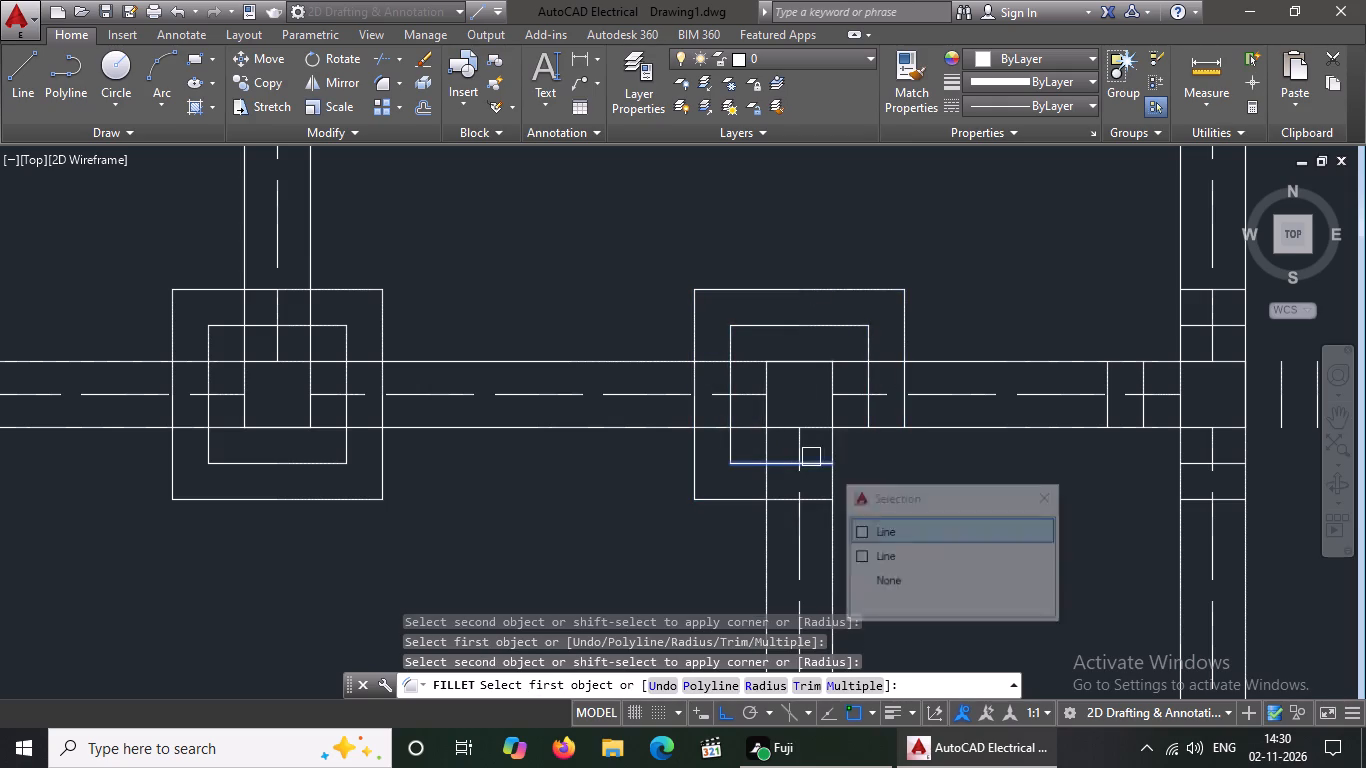
click(866, 418)
click(815, 496)
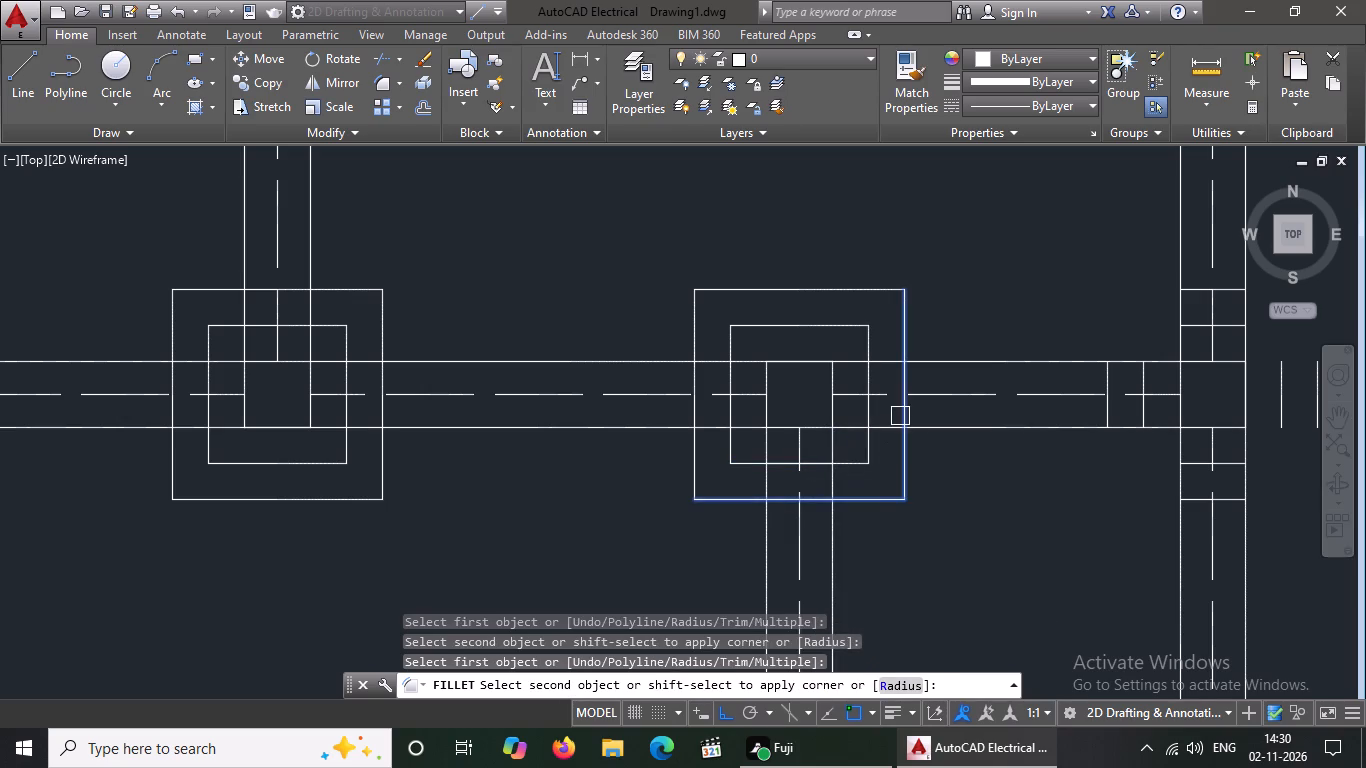
click(901, 415)
Fillet the lower corners of the inner and outer footing squares where the long horizontal wall meets the east wall.
scroll(715, 463, down, 4)
scroll(782, 462, up, 5)
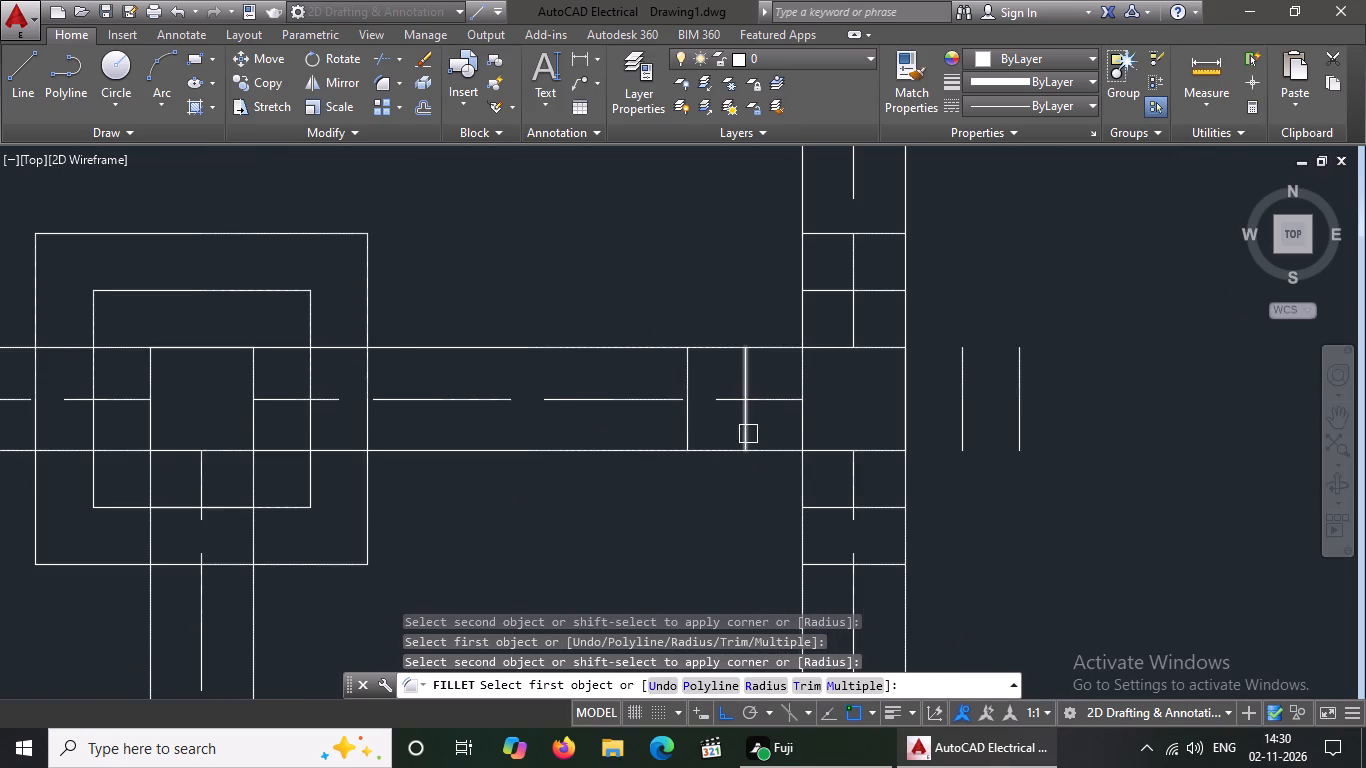
click(744, 433)
click(820, 497)
click(818, 510)
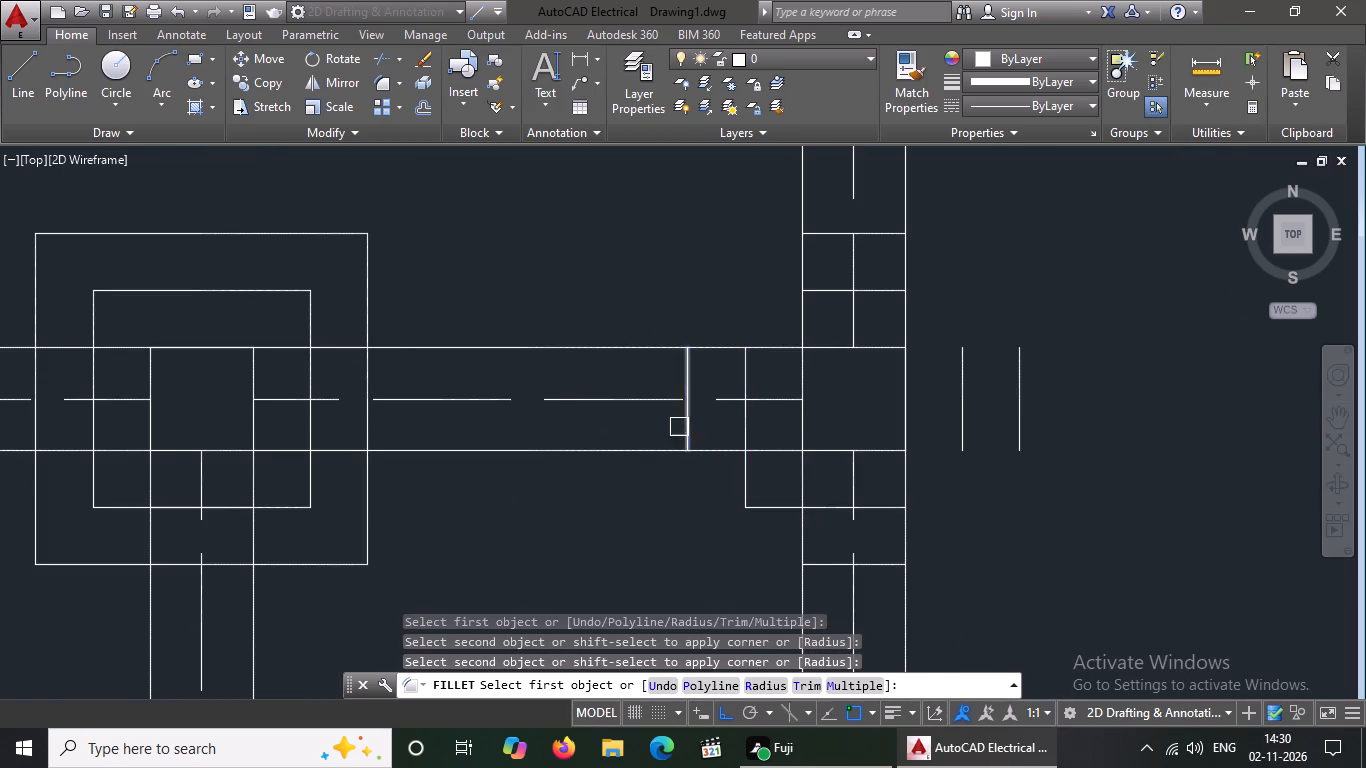
click(679, 427)
click(835, 563)
click(893, 507)
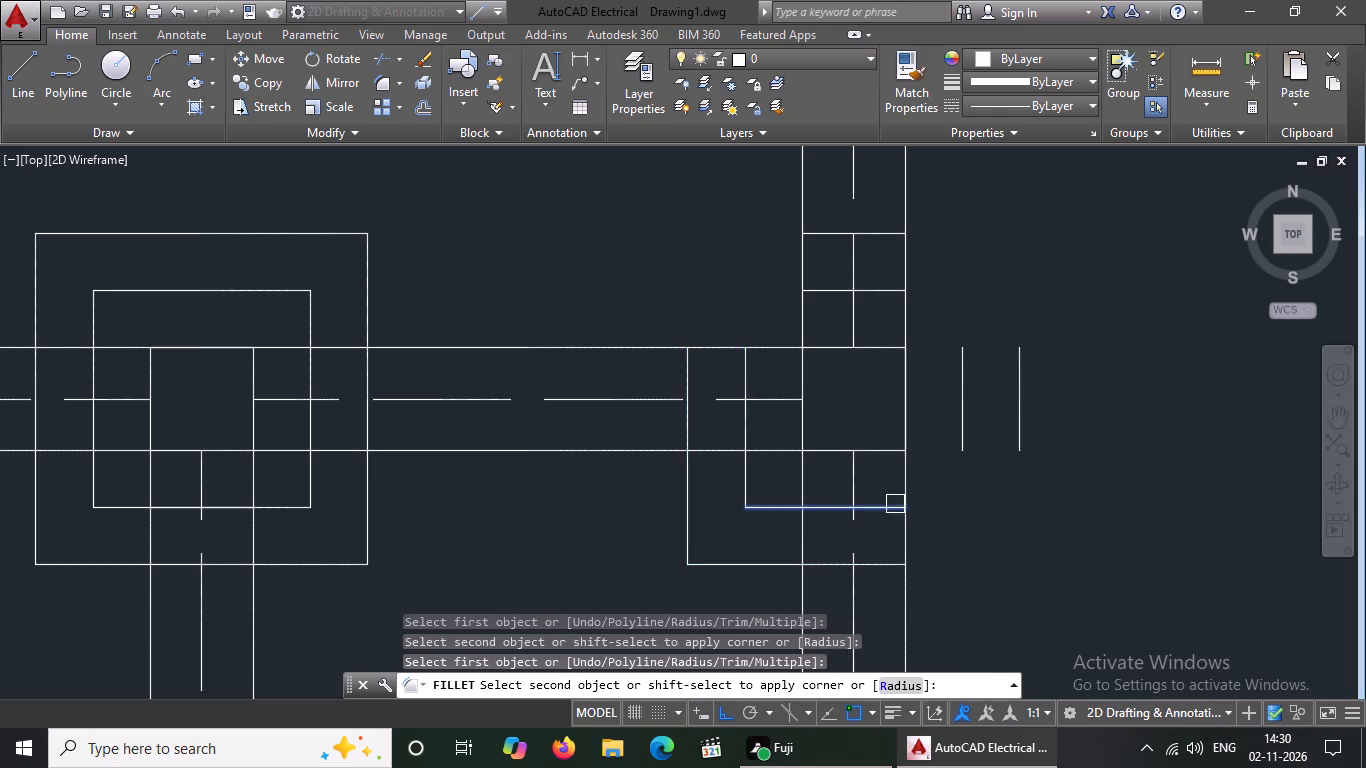
click(960, 418)
click(873, 566)
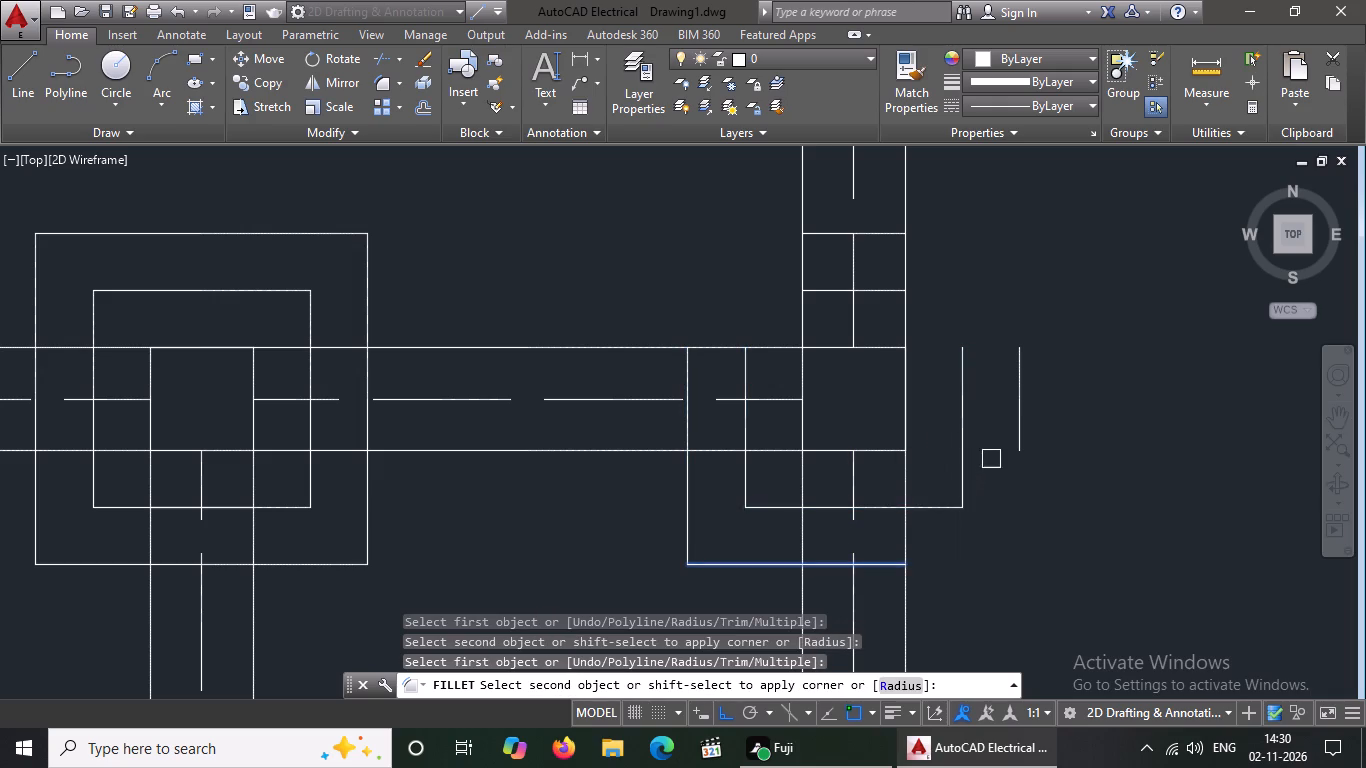
click(1018, 425)
Fillet the upper corners of both footing squares at the long horizontal wall's east wall junction to close the two outlines.
click(742, 378)
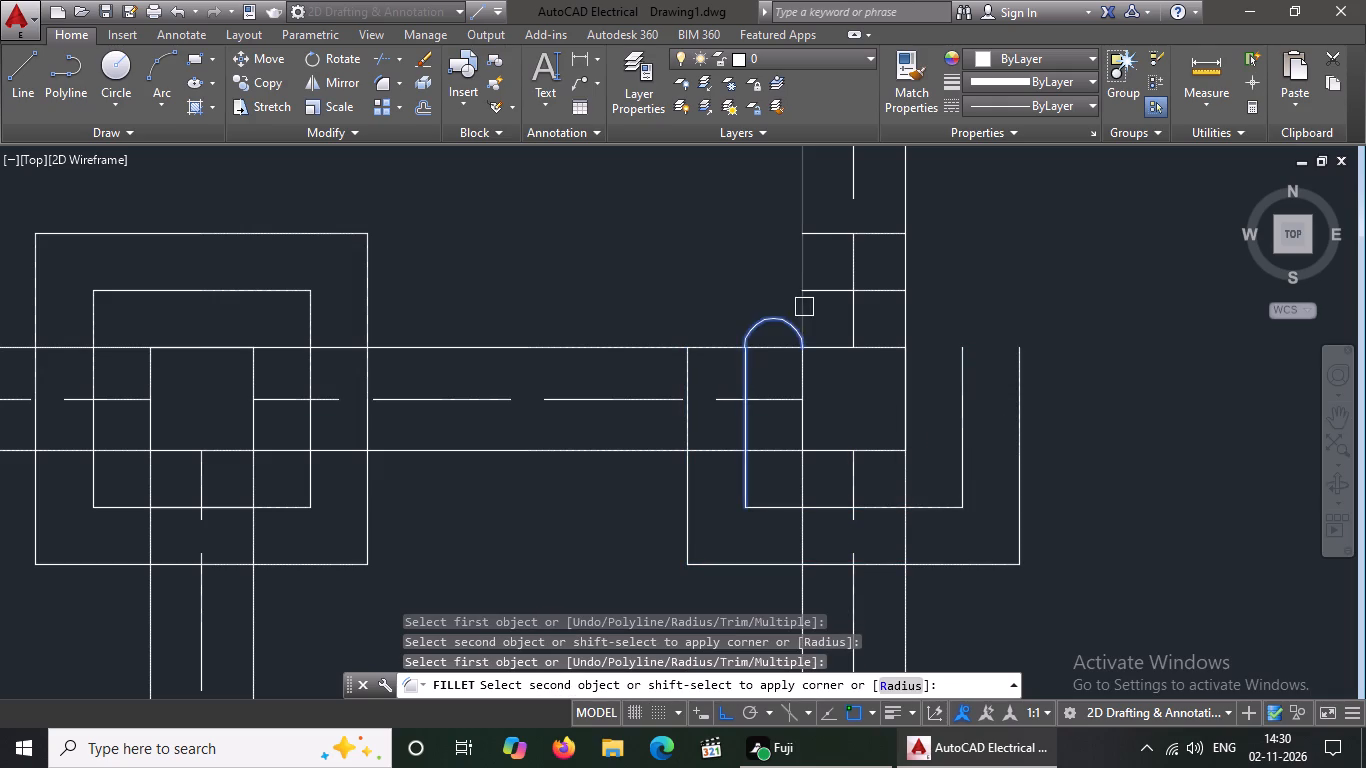
click(831, 299)
click(688, 373)
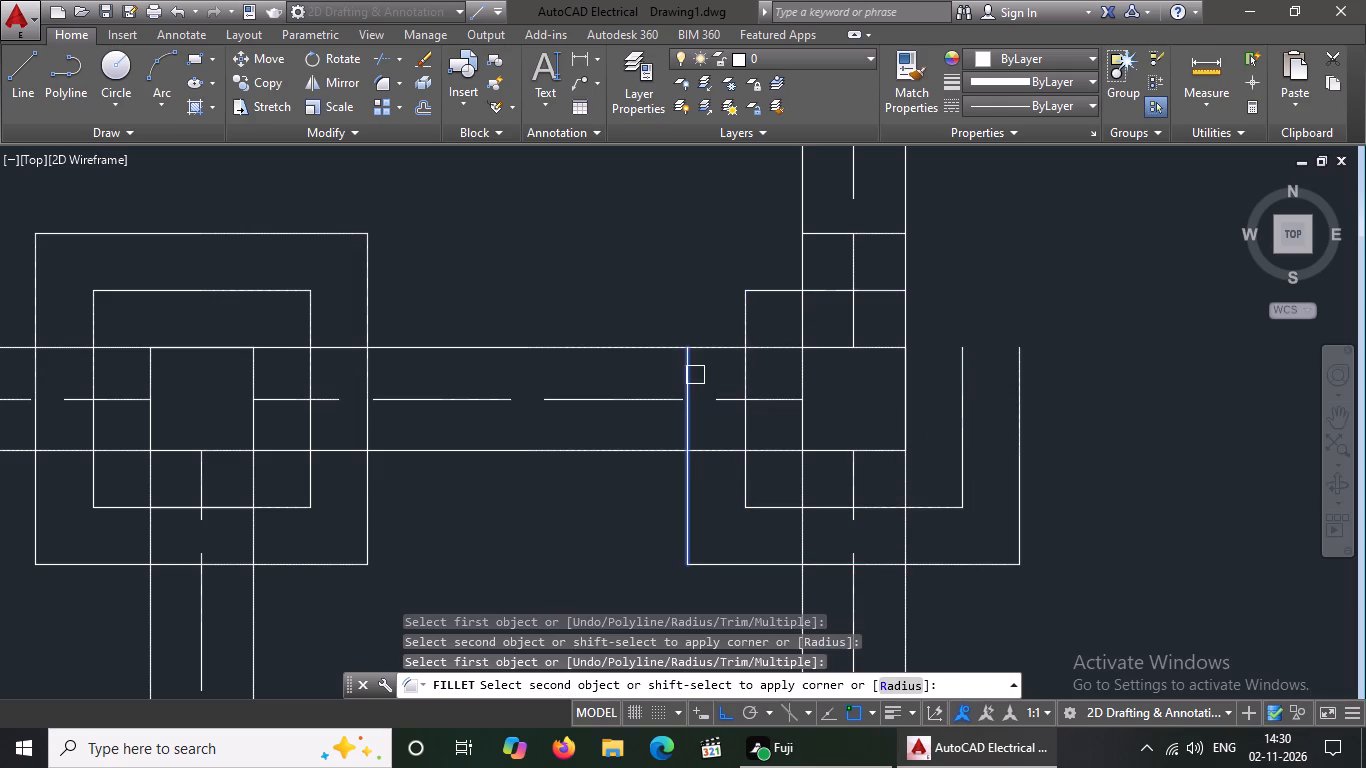
click(826, 233)
click(967, 385)
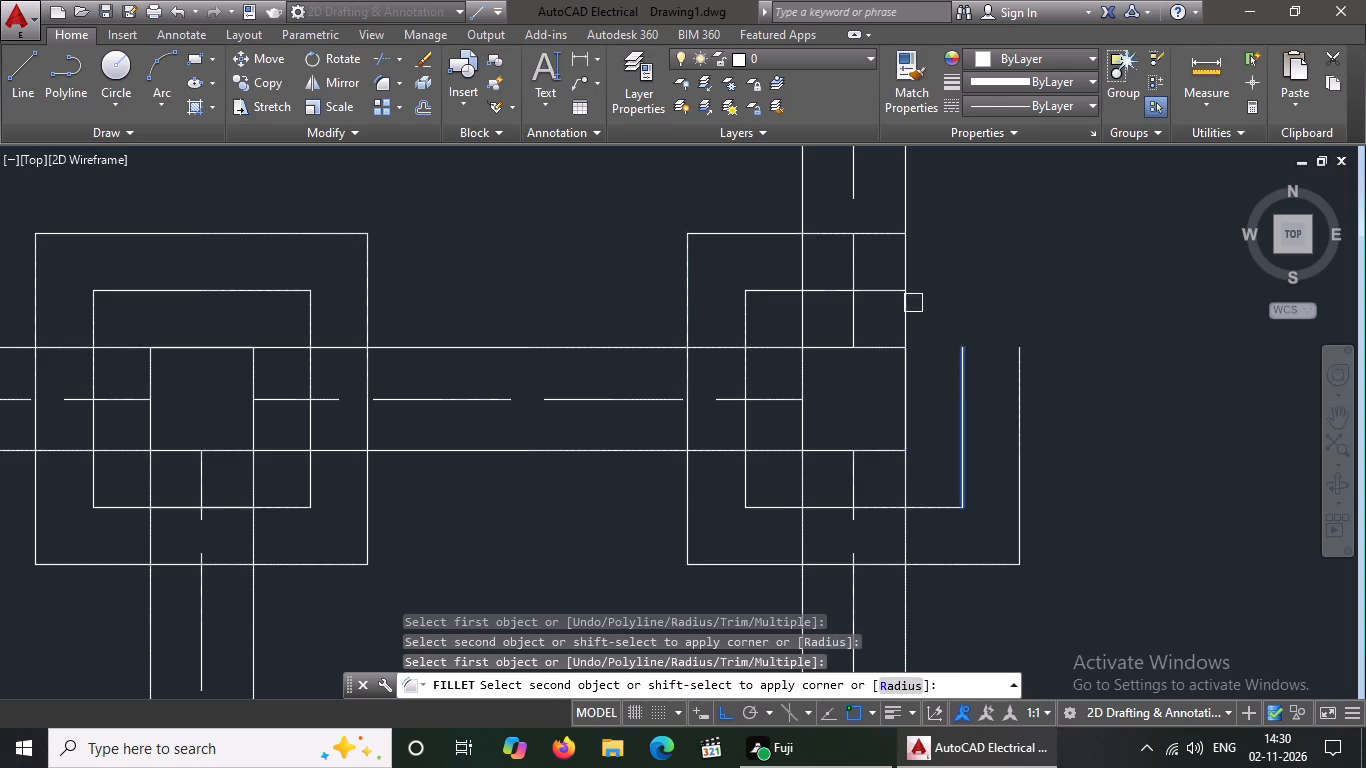
click(894, 293)
click(1021, 385)
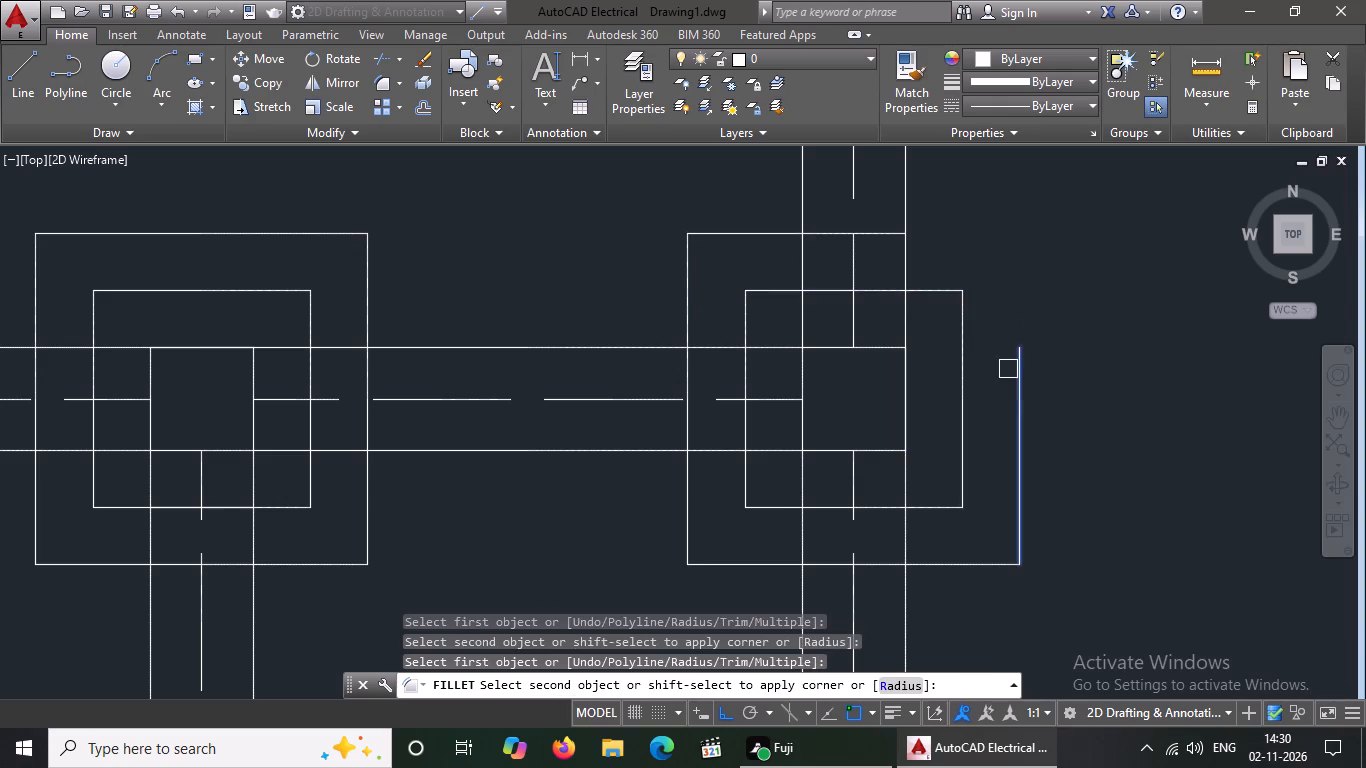
click(874, 239)
Fillet the lower corners of the inner and outer footing squares at the building's northwest wall corner.
scroll(656, 353, down, 4)
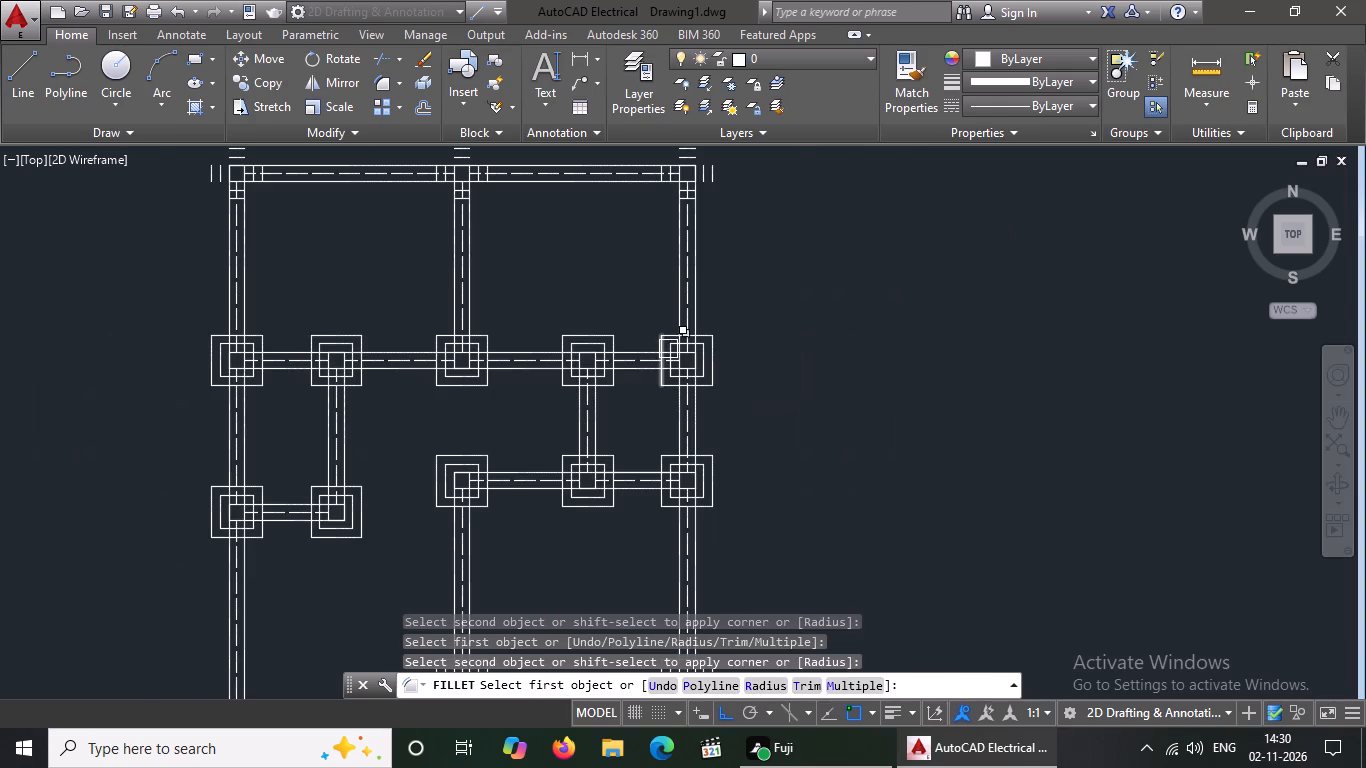
scroll(603, 366, down, 2)
scroll(476, 317, up, 3)
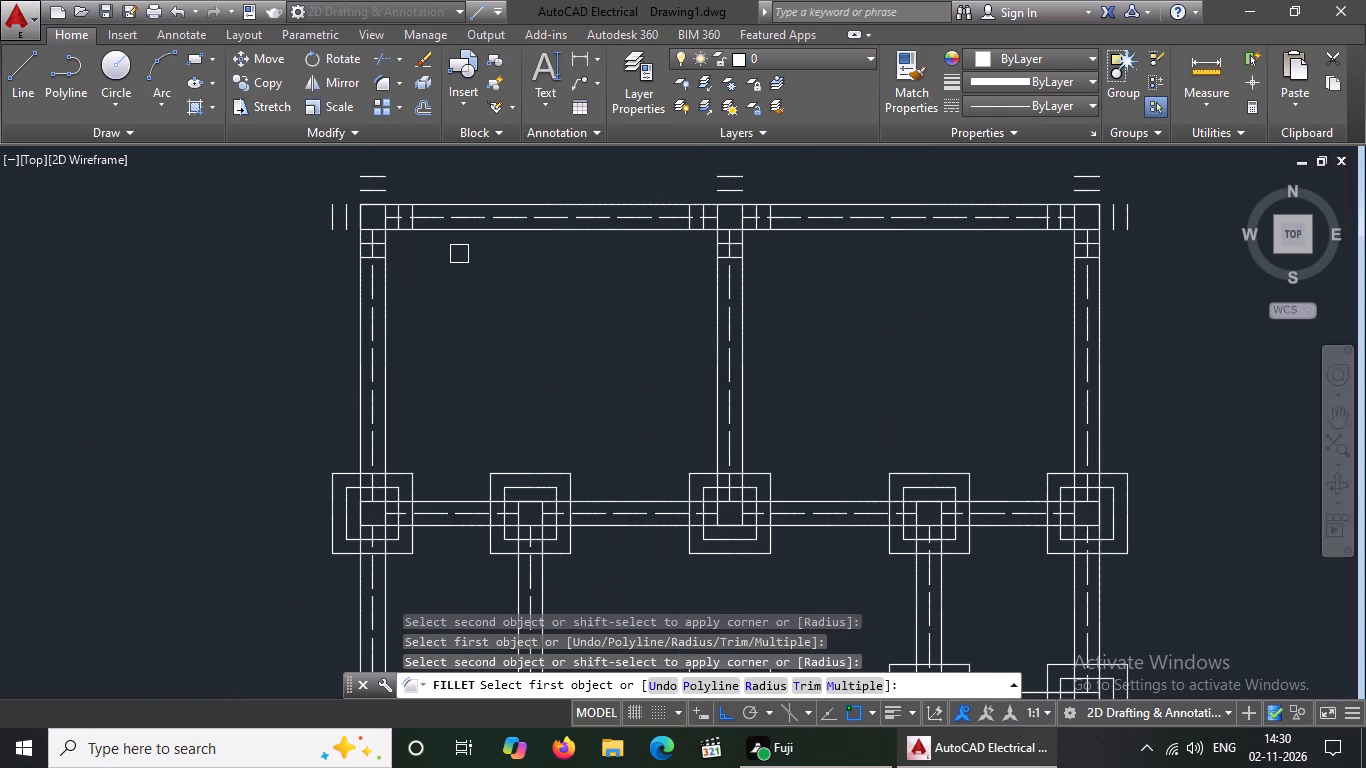
scroll(419, 210, up, 2)
click(229, 250)
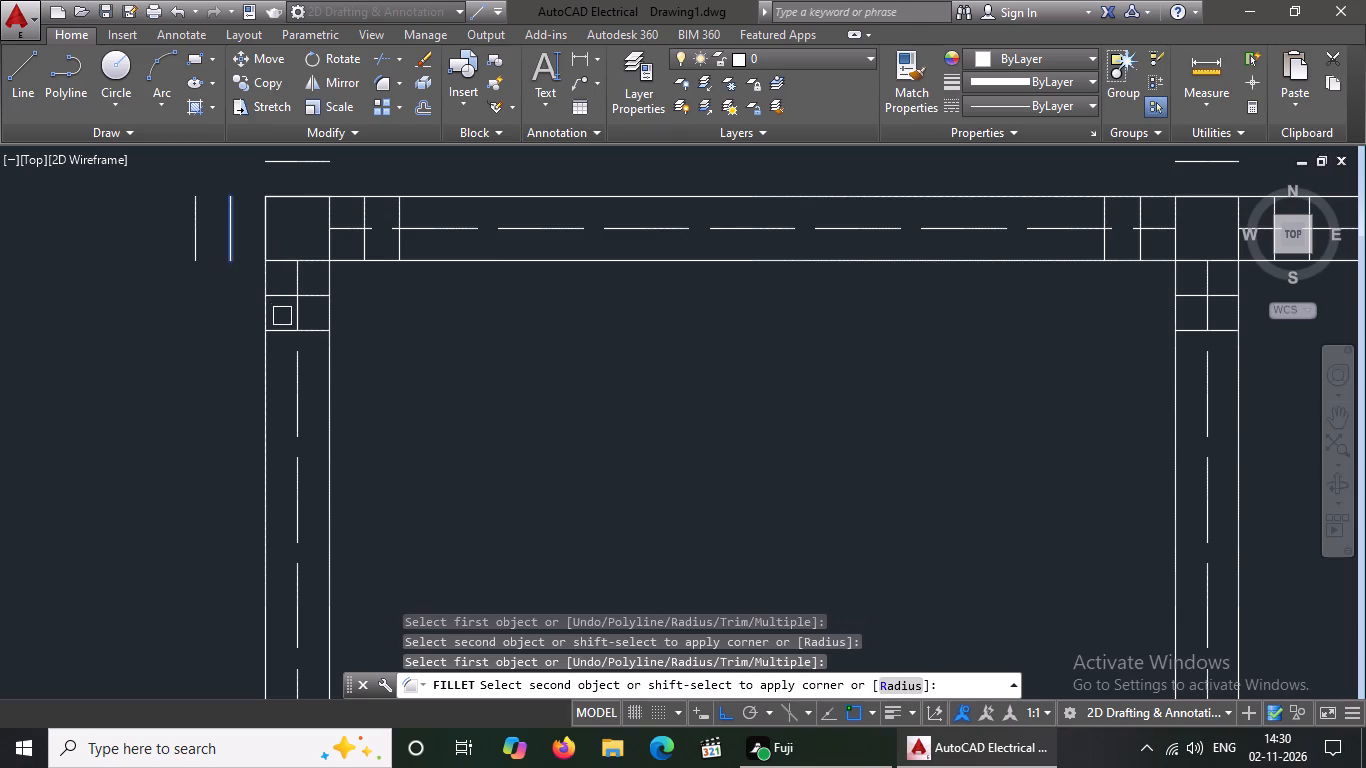
click(282, 293)
click(194, 262)
click(279, 326)
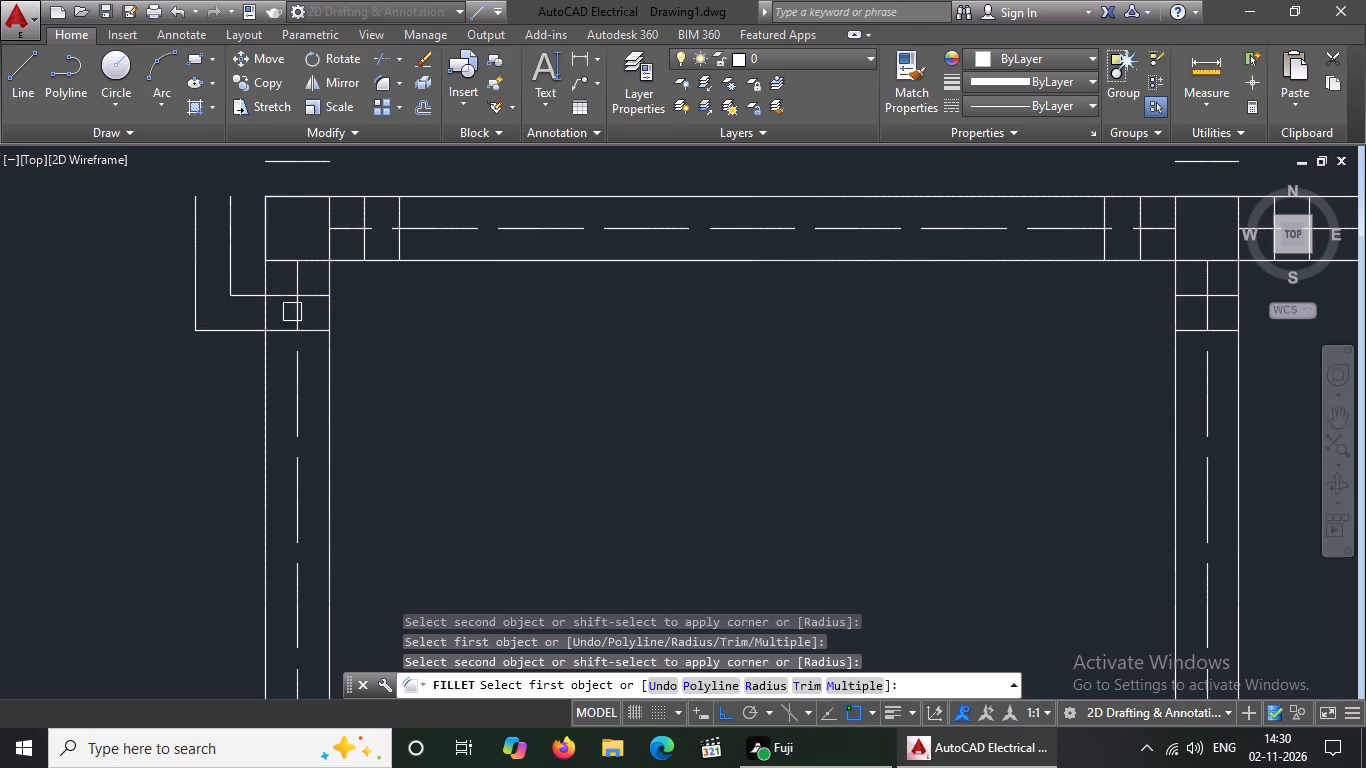
click(314, 294)
click(361, 253)
drag(318, 335, 327, 331)
click(402, 251)
Fillet the upper corners of the inner and outer footing squares at the northwest wall corner to close both outlines.
scroll(365, 280, down, 2)
scroll(340, 246, up, 2)
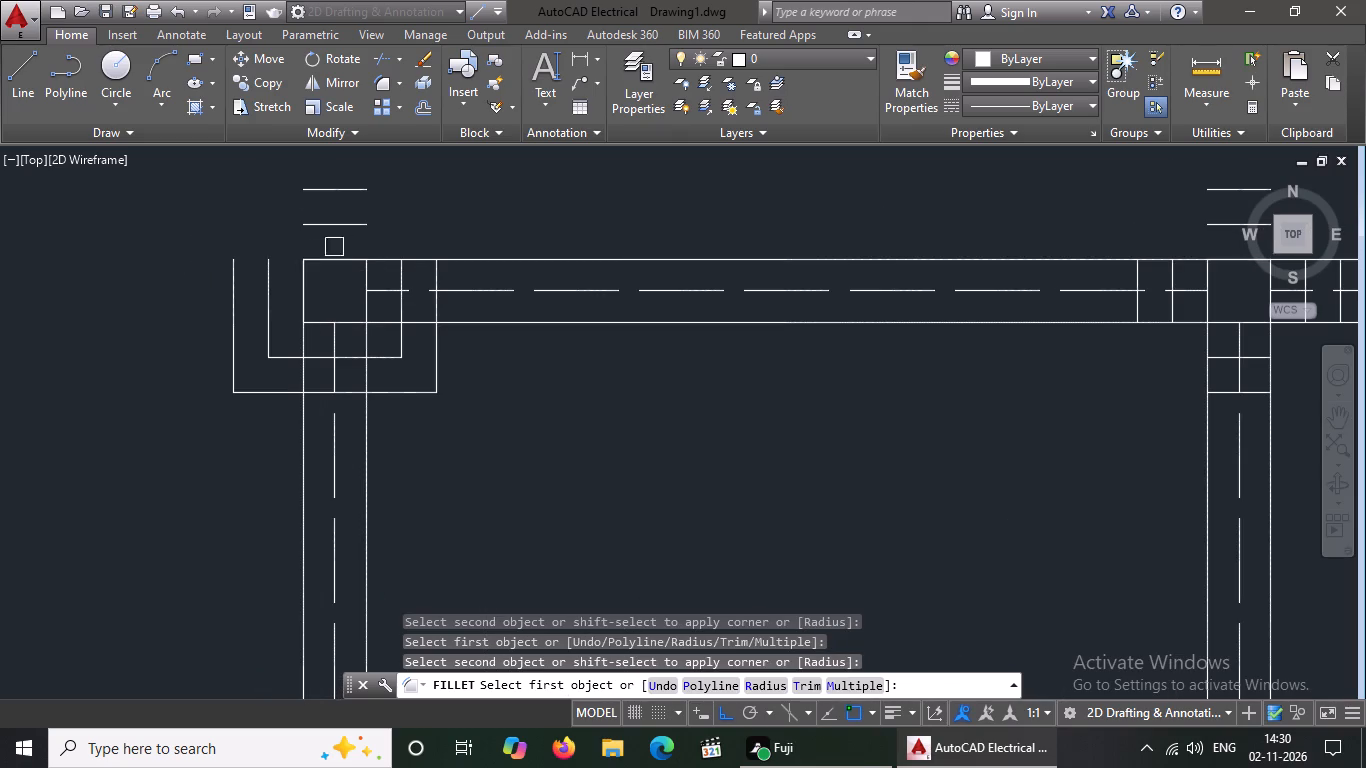
click(269, 268)
click(334, 230)
click(234, 275)
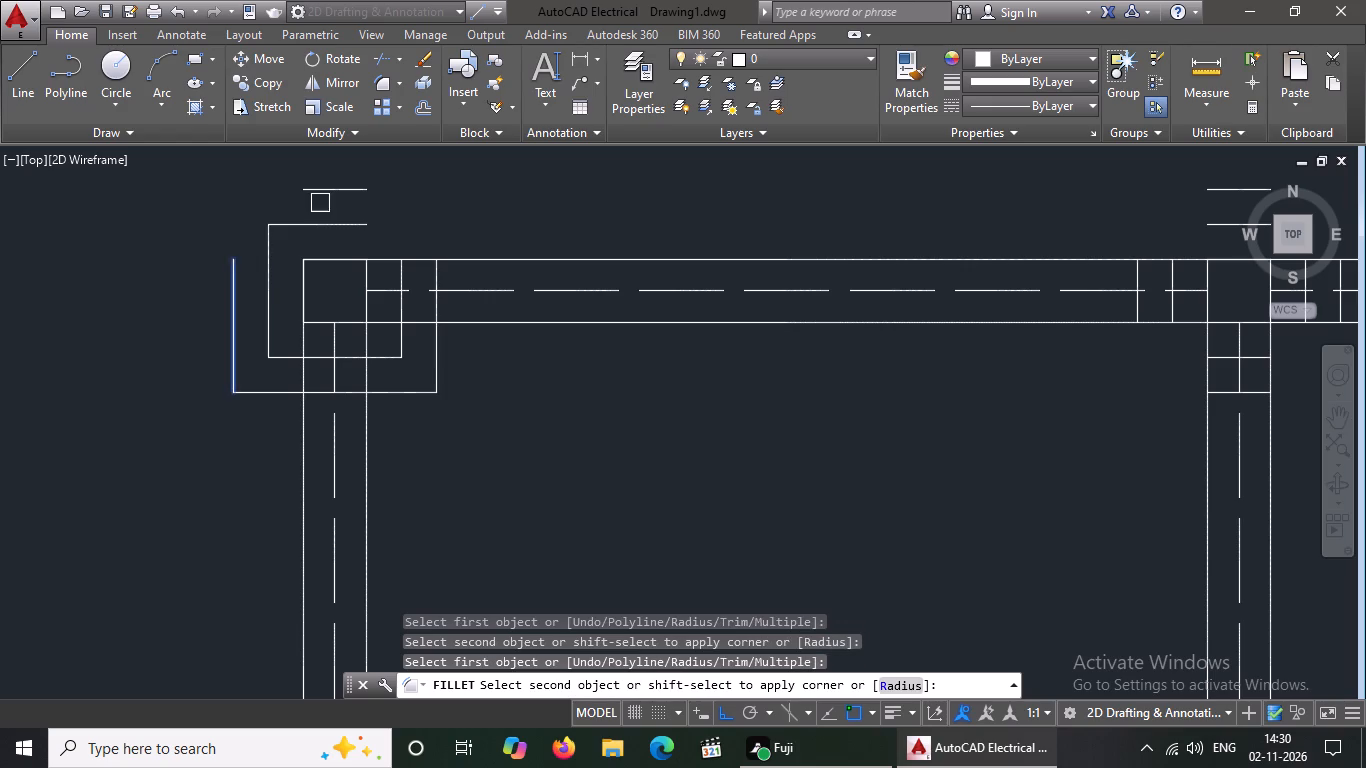
click(328, 187)
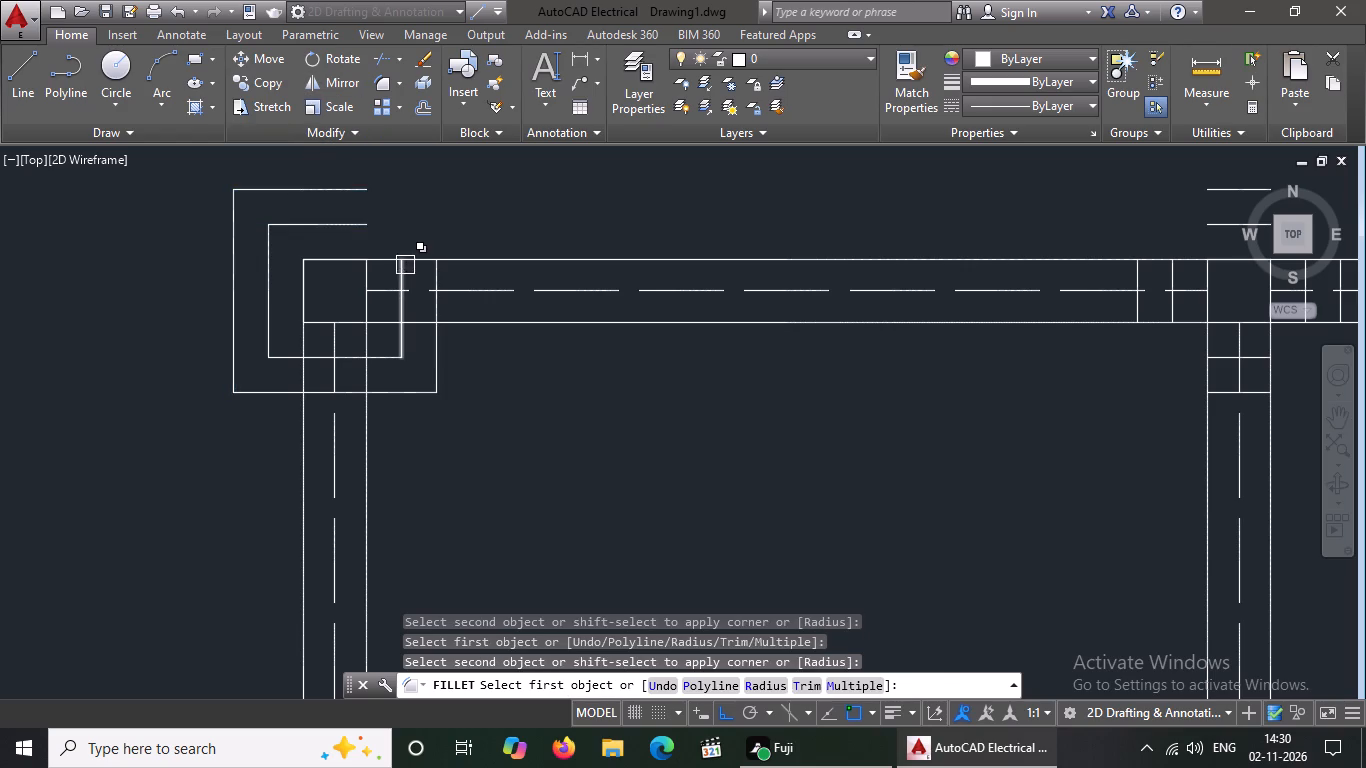
click(405, 276)
click(357, 224)
click(353, 191)
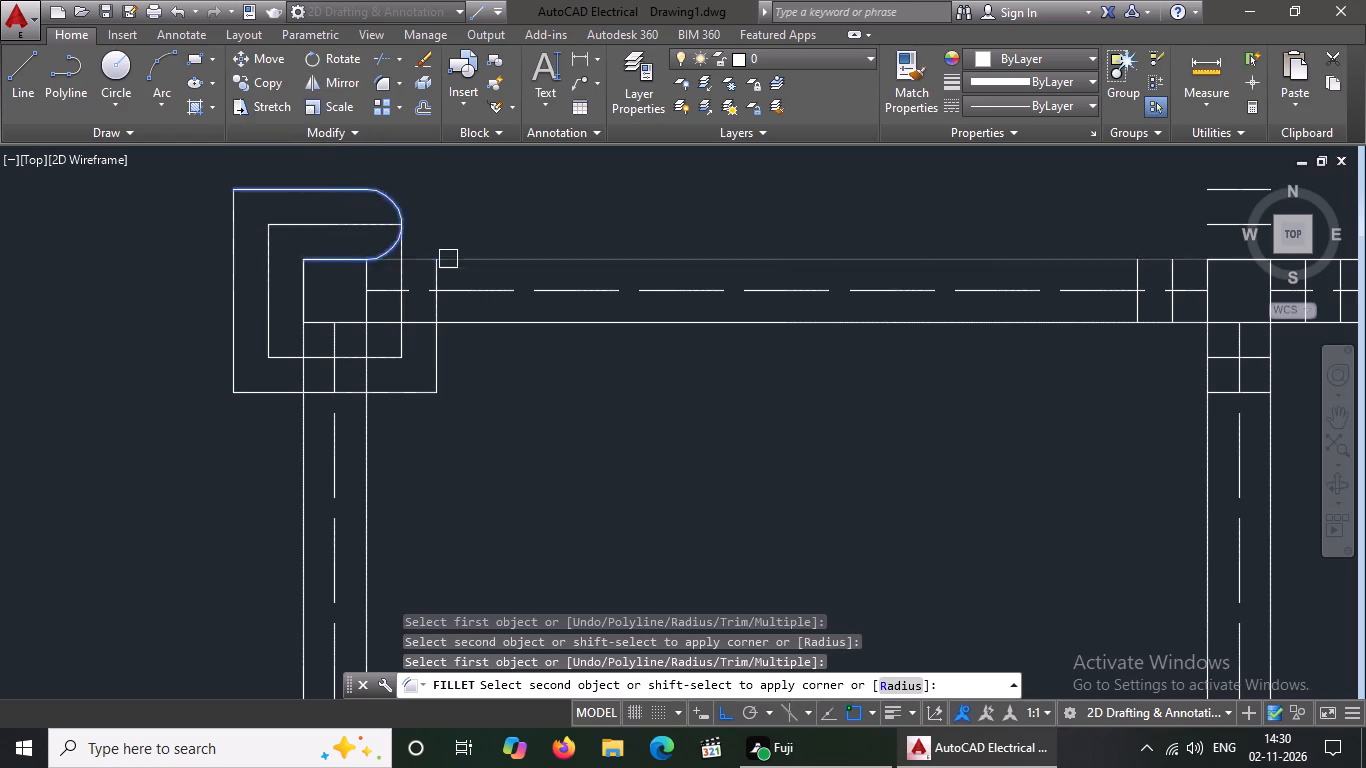
click(435, 280)
Fillet the lower corners of both footing squares where the middle vertical wall meets the top wall.
scroll(399, 235, down, 3)
scroll(663, 247, up, 2)
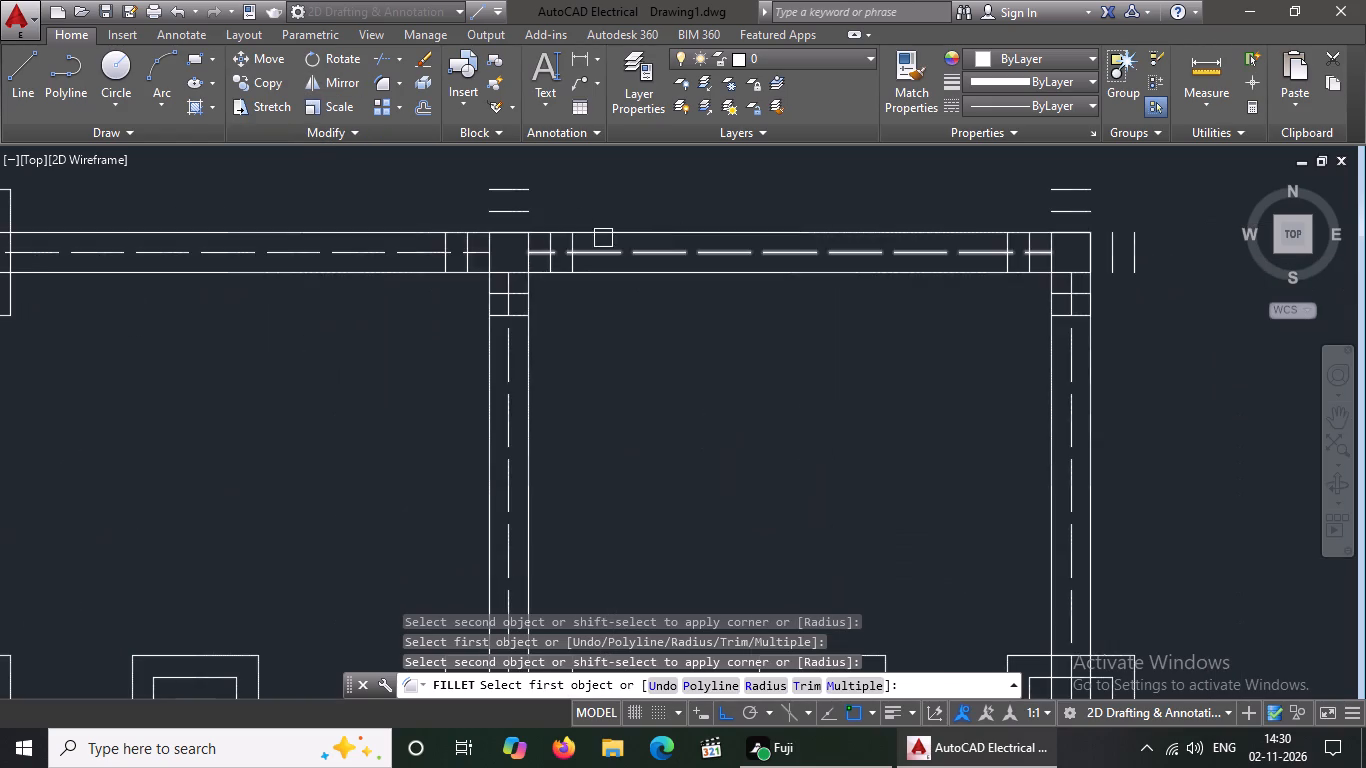
scroll(500, 252, up, 2)
click(412, 281)
click(485, 362)
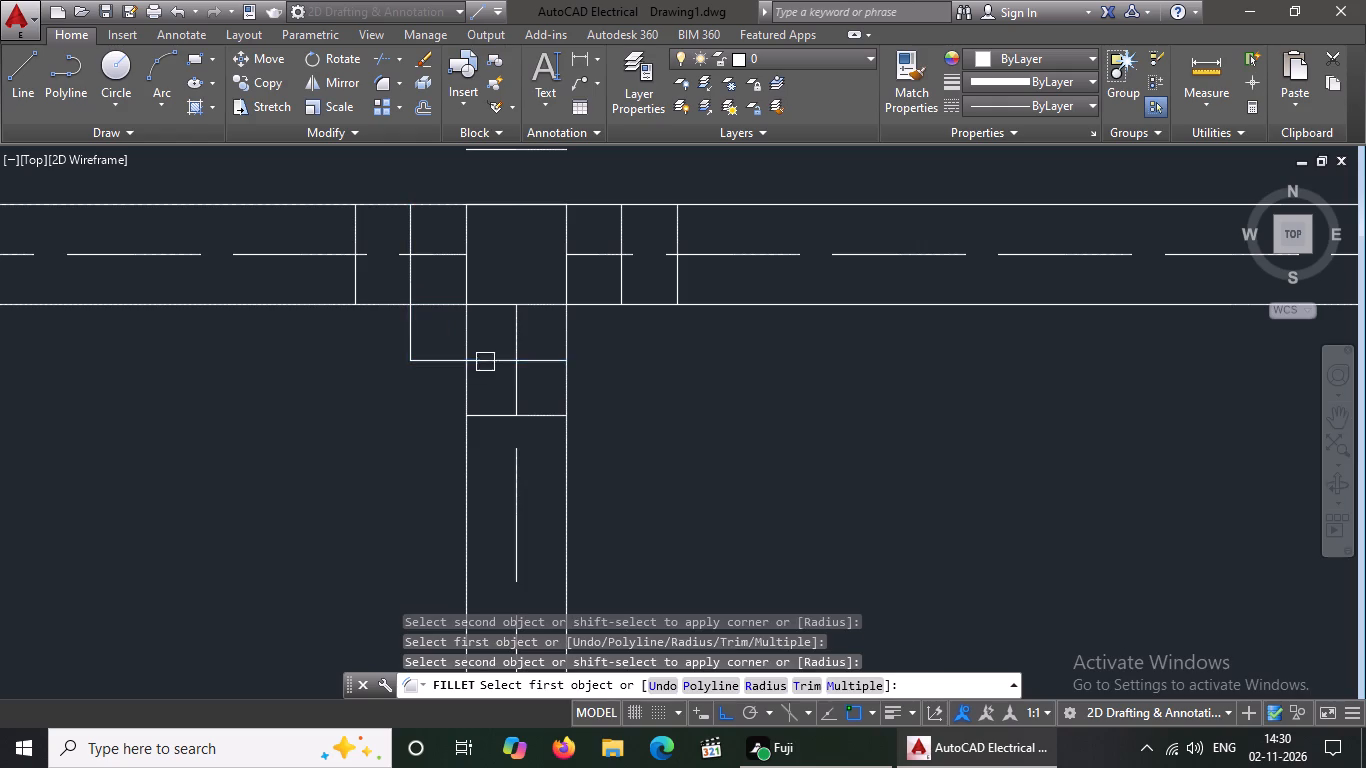
click(357, 286)
click(483, 412)
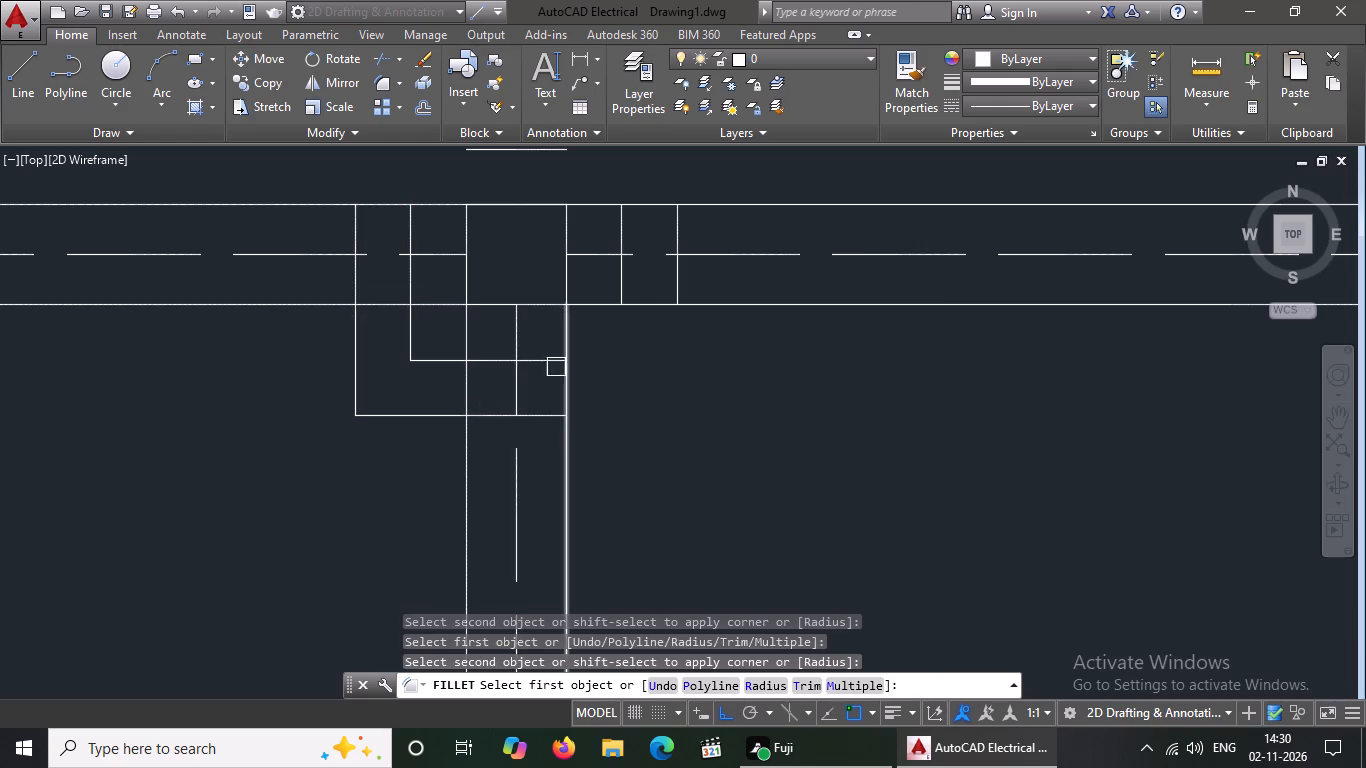
click(545, 357)
click(617, 287)
drag(542, 418, 569, 407)
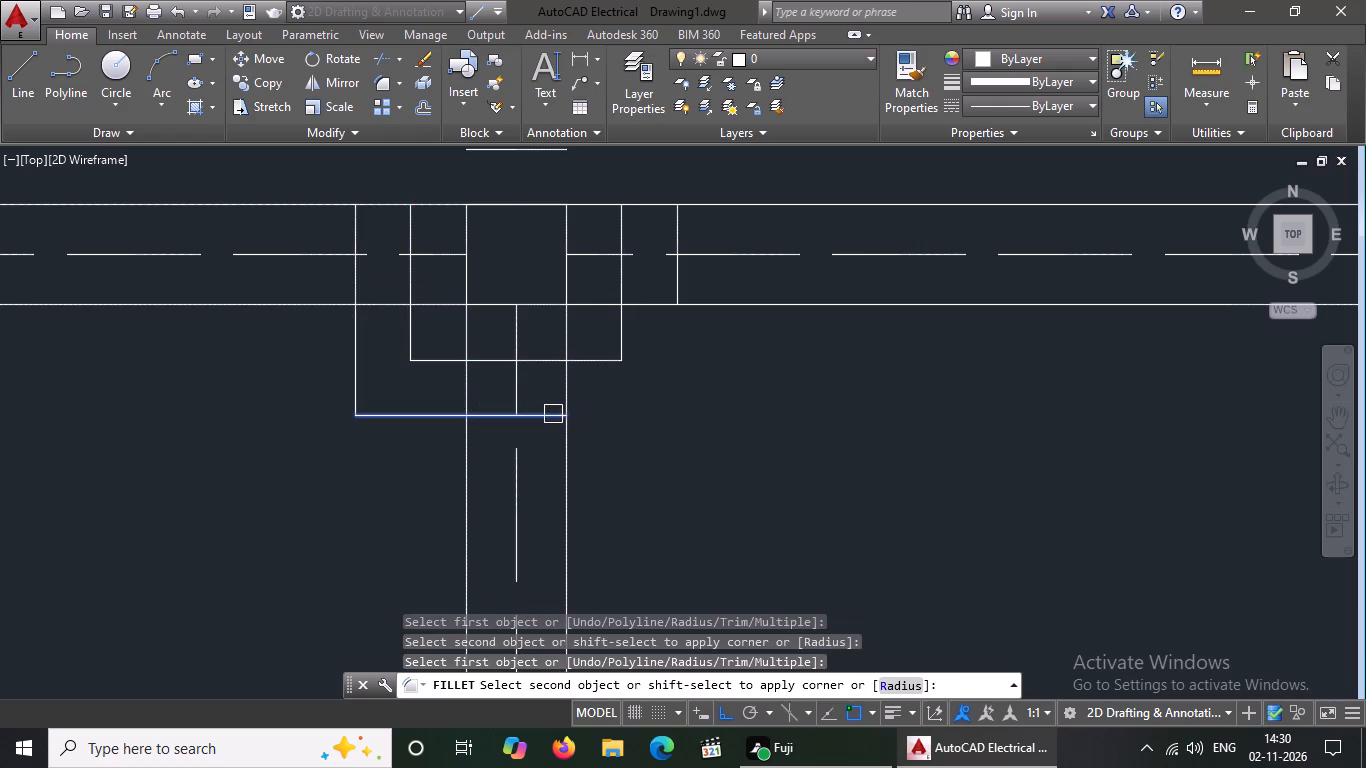
click(672, 292)
Fillet the upper corners of both footing squares at the top wall's middle junction to close the two outlines.
click(418, 278)
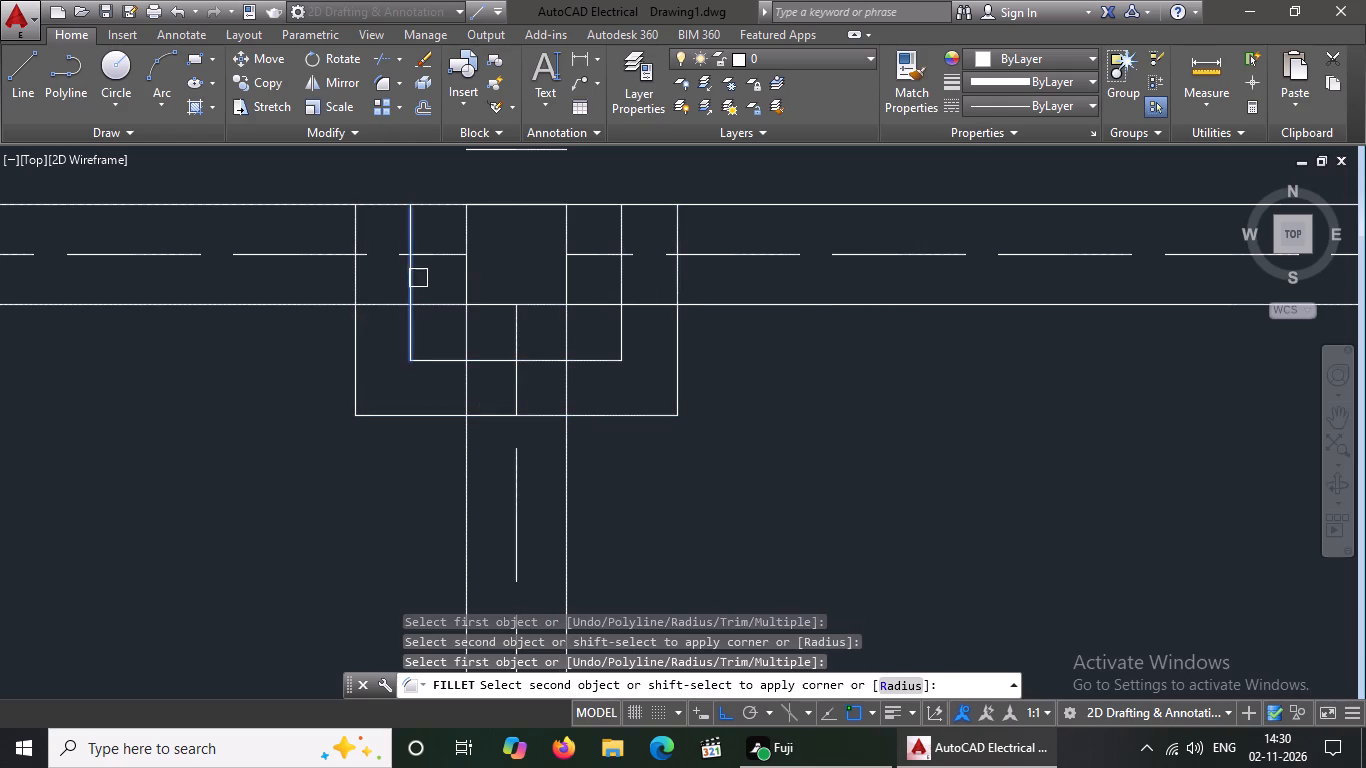
click(490, 157)
scroll(475, 240, down, 2)
scroll(473, 173, up, 2)
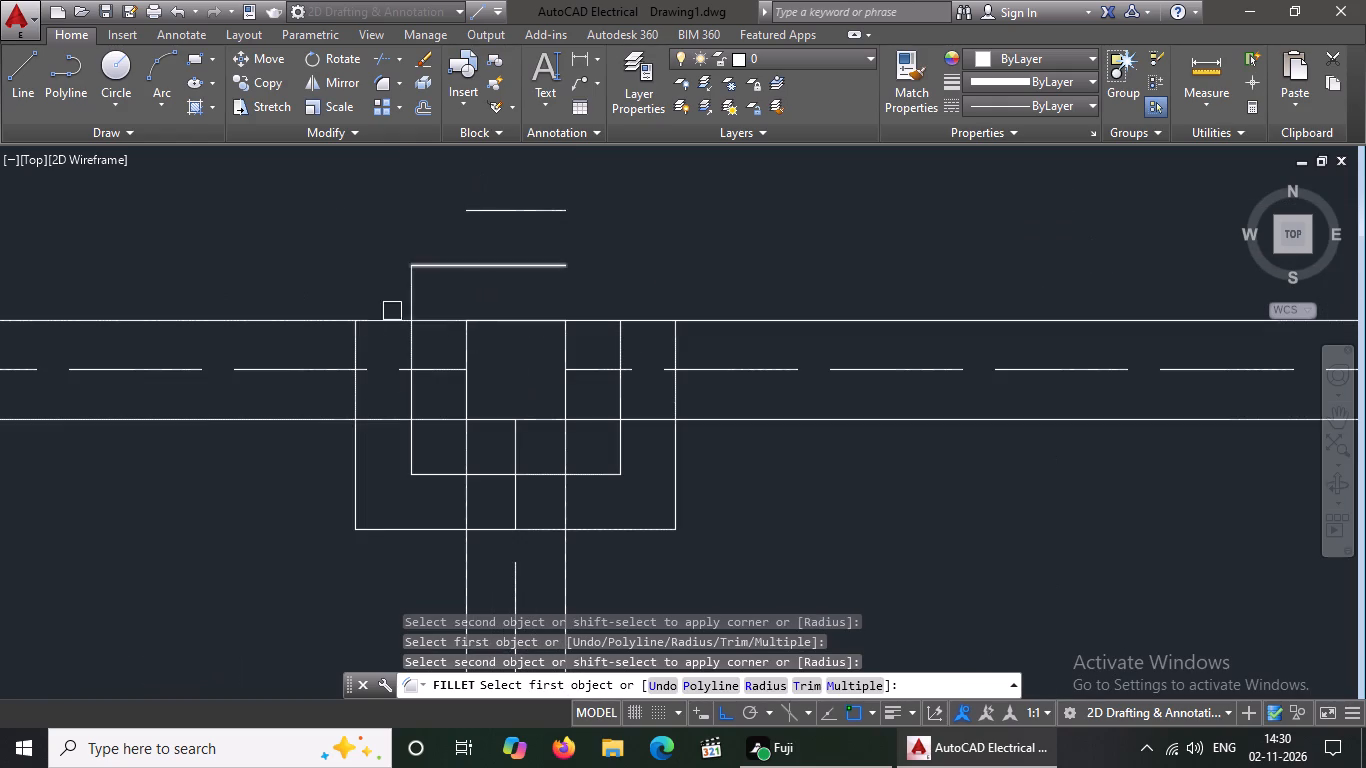
click(362, 335)
click(503, 215)
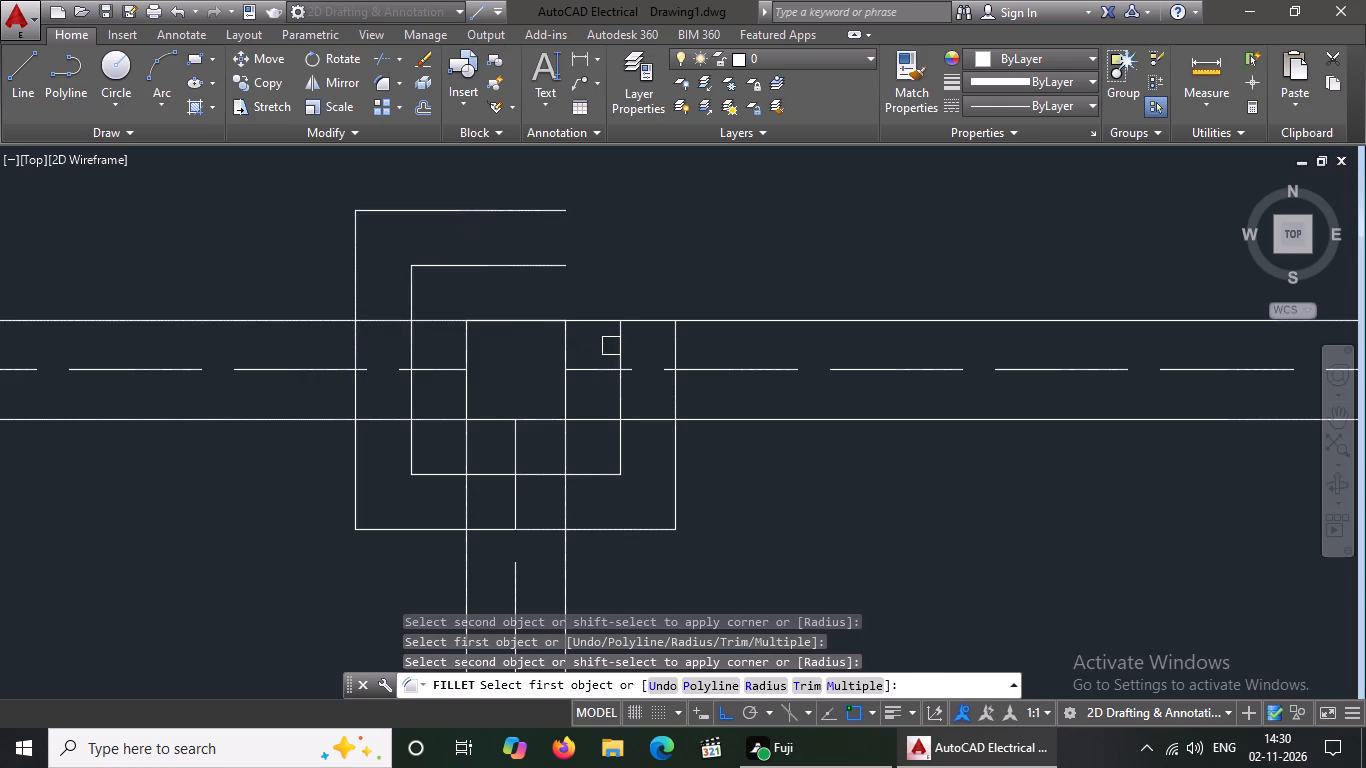
click(618, 345)
click(551, 271)
click(556, 205)
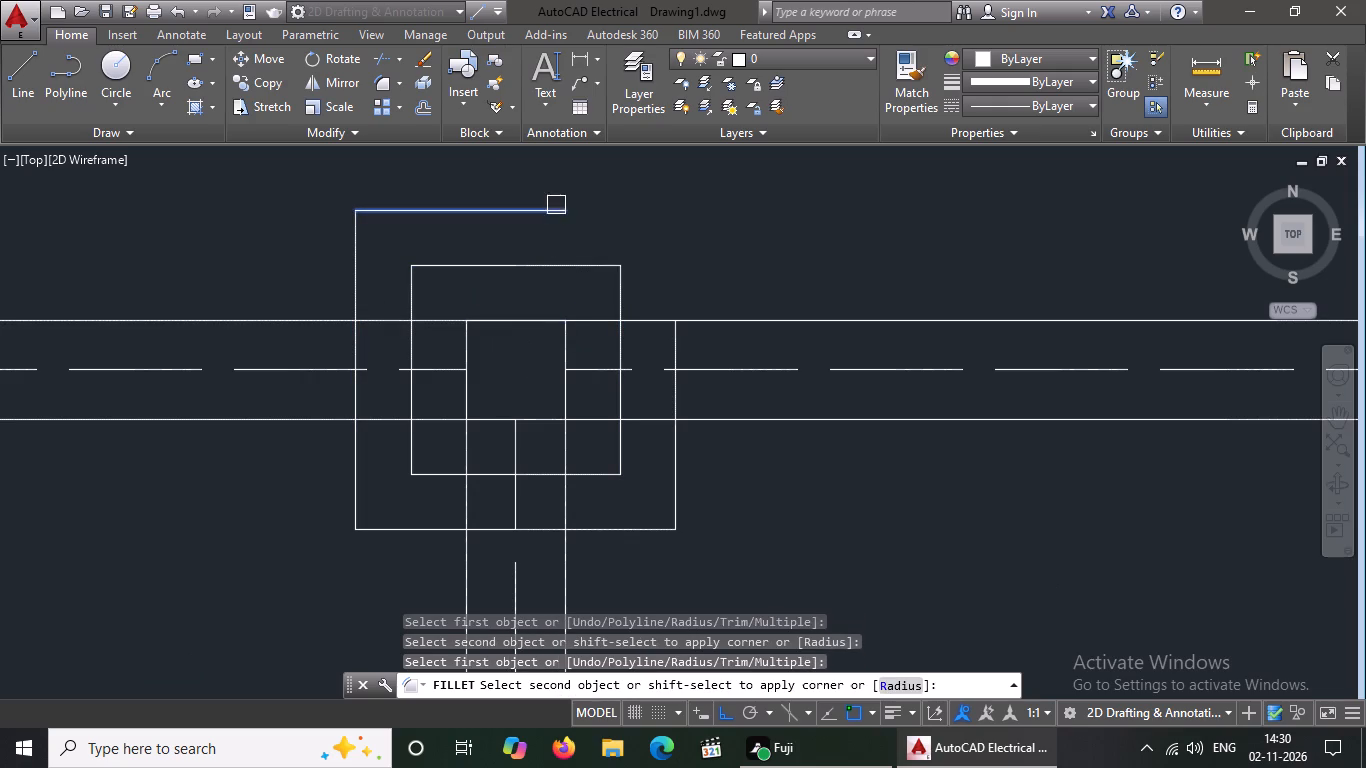
click(673, 353)
Fillet the west-side upper and lower corners of the inner and outer footing squares at the northeast wall corner.
scroll(504, 286, down, 3)
scroll(855, 292, up, 2)
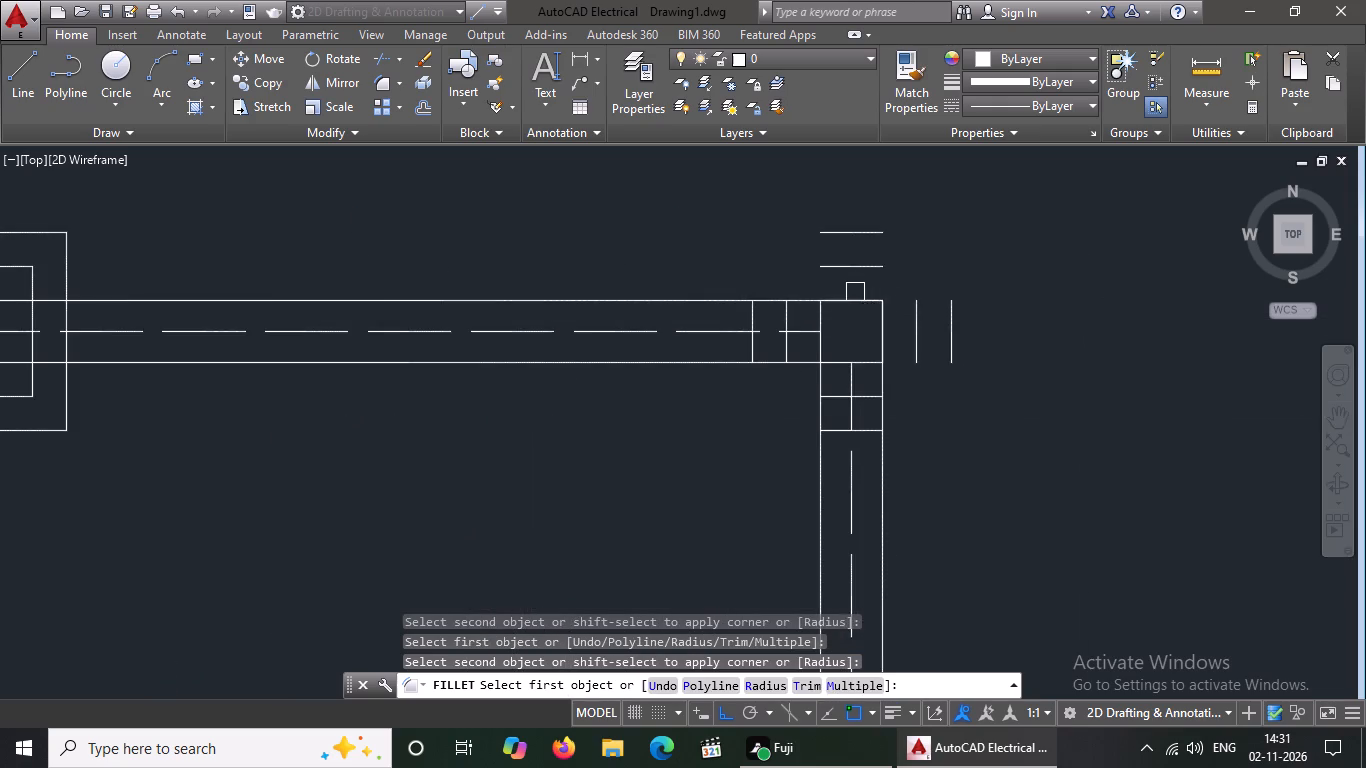
scroll(780, 321, up, 2)
click(784, 315)
click(877, 189)
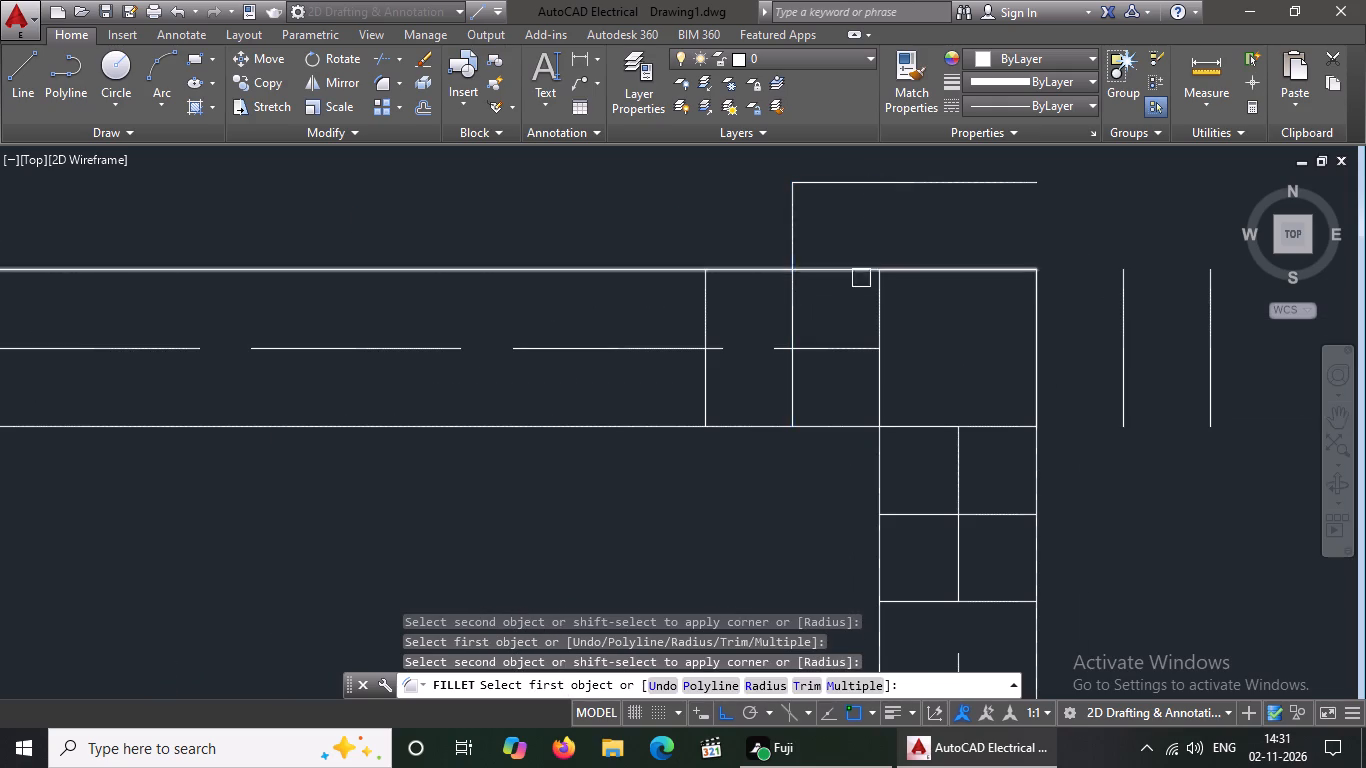
click(799, 399)
click(906, 516)
click(706, 406)
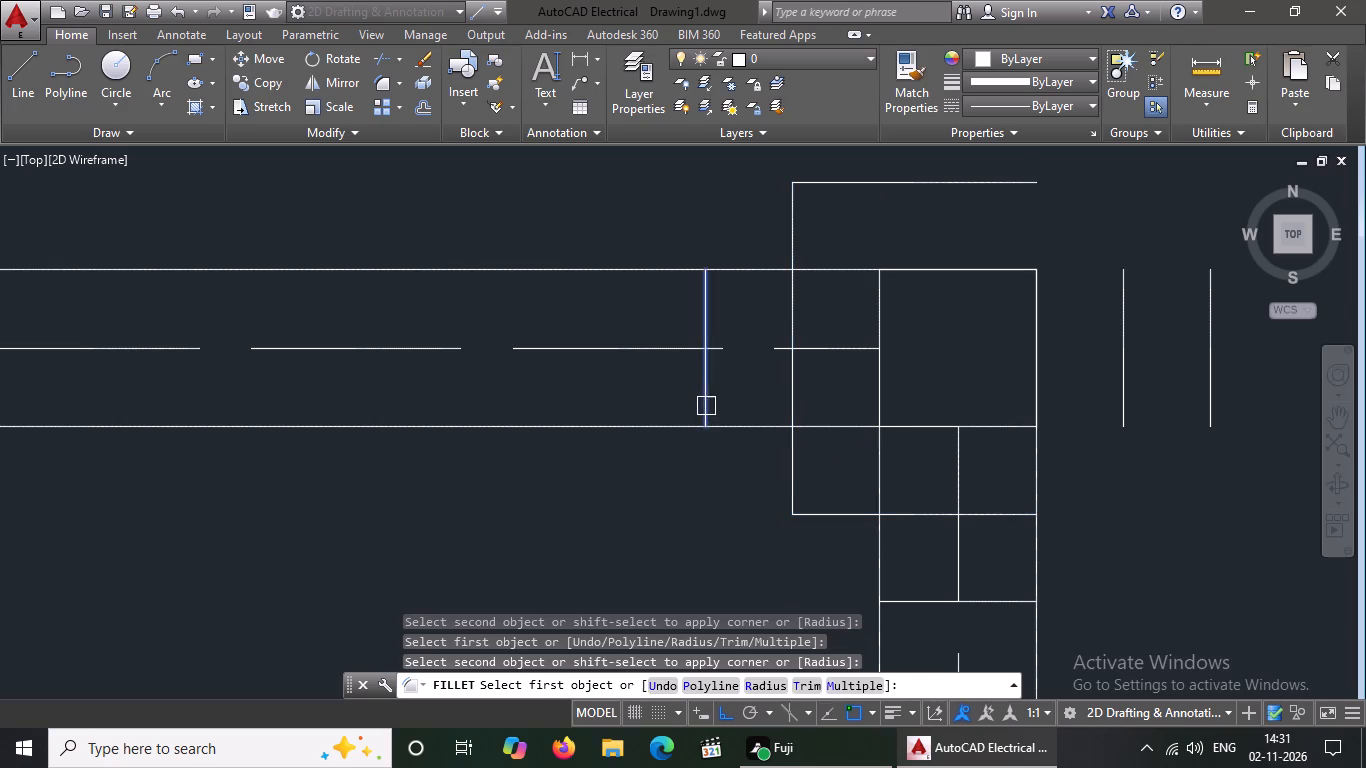
click(925, 606)
click(691, 402)
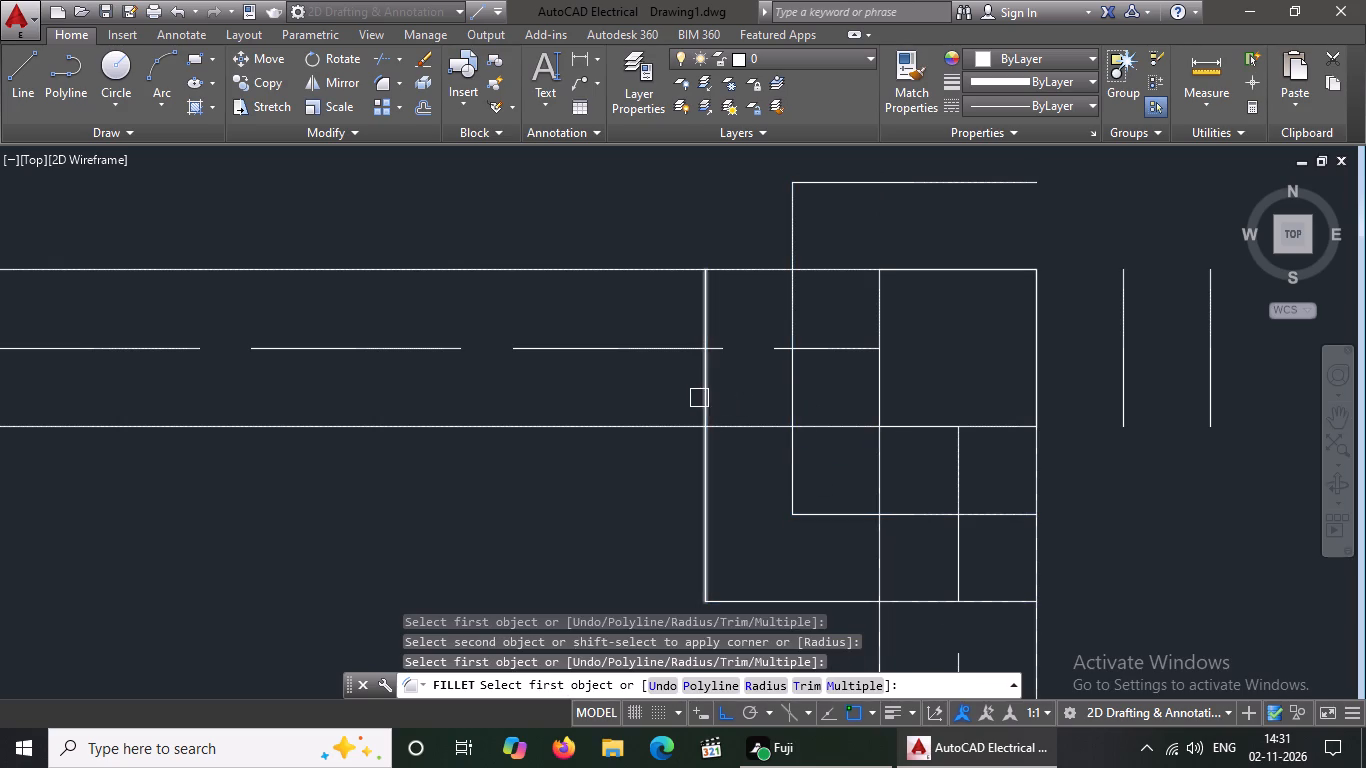
click(703, 396)
scroll(727, 364, down, 2)
click(801, 265)
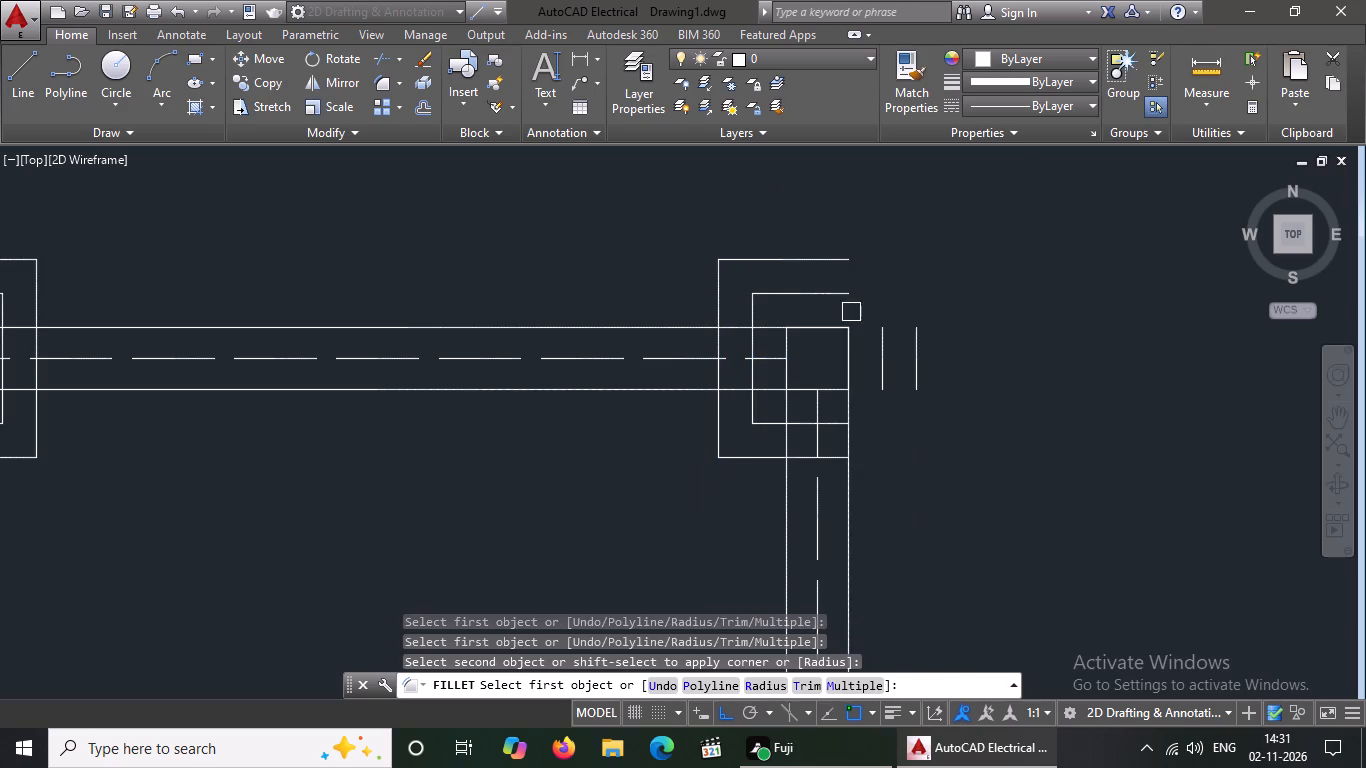
Fillet the east-side corners of both footing squares at the northeast wall corner to close the outlines, and end the Fillet command.
click(835, 304)
click(838, 292)
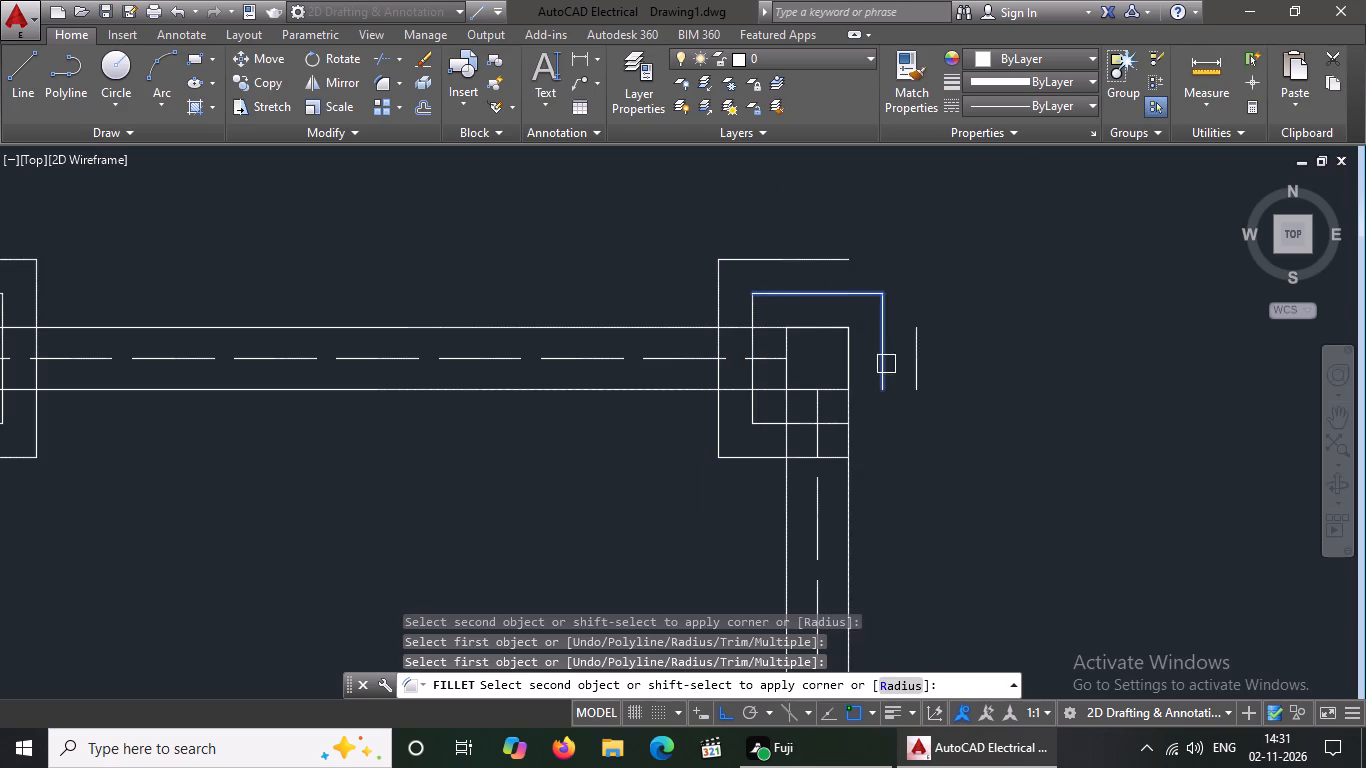
click(886, 364)
click(823, 428)
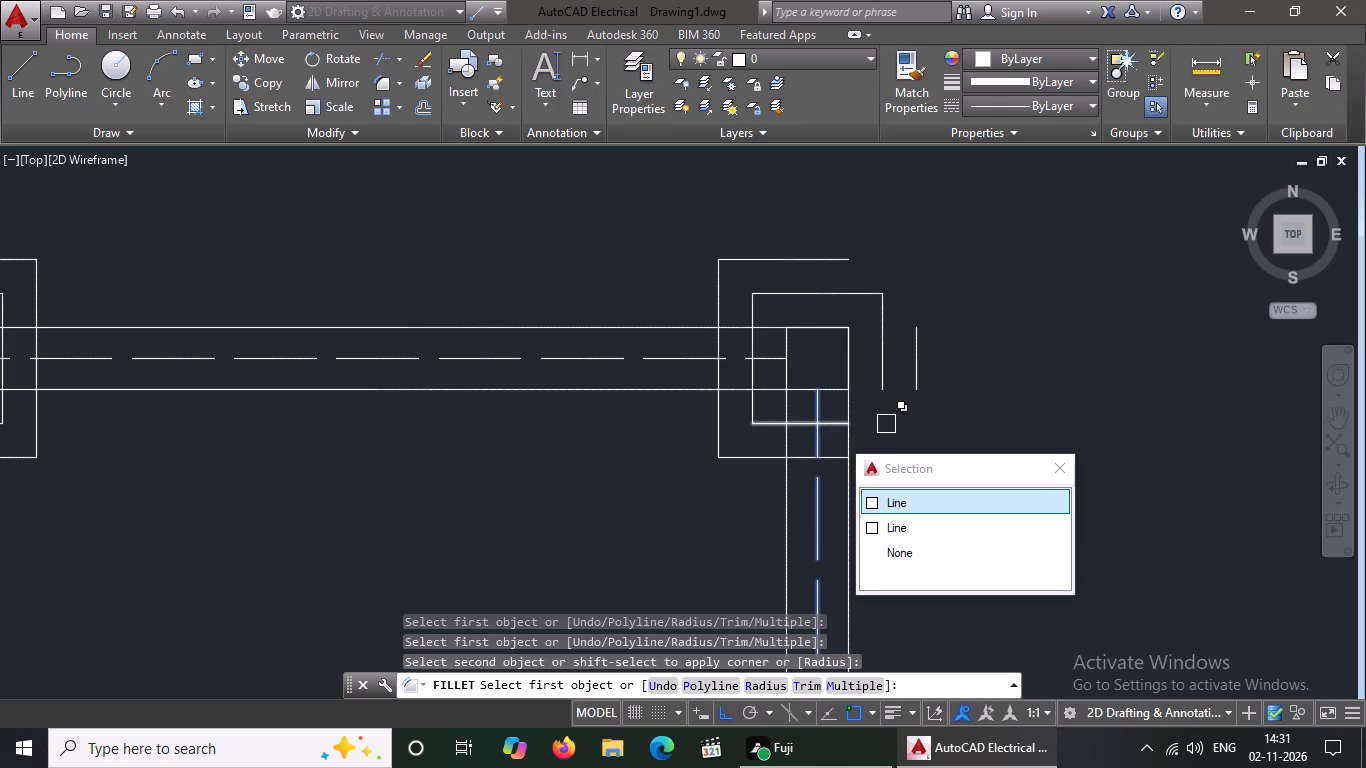
key(ctrl+z)
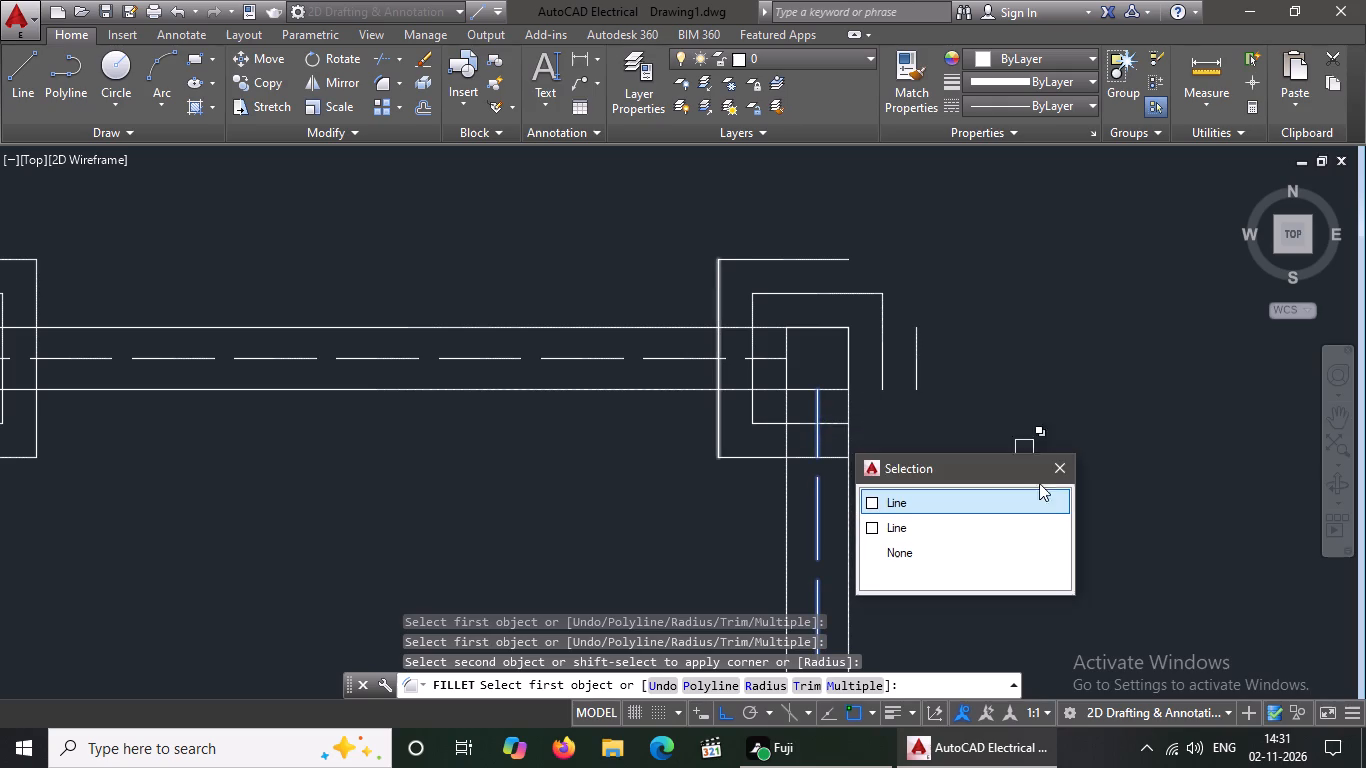
click(1062, 469)
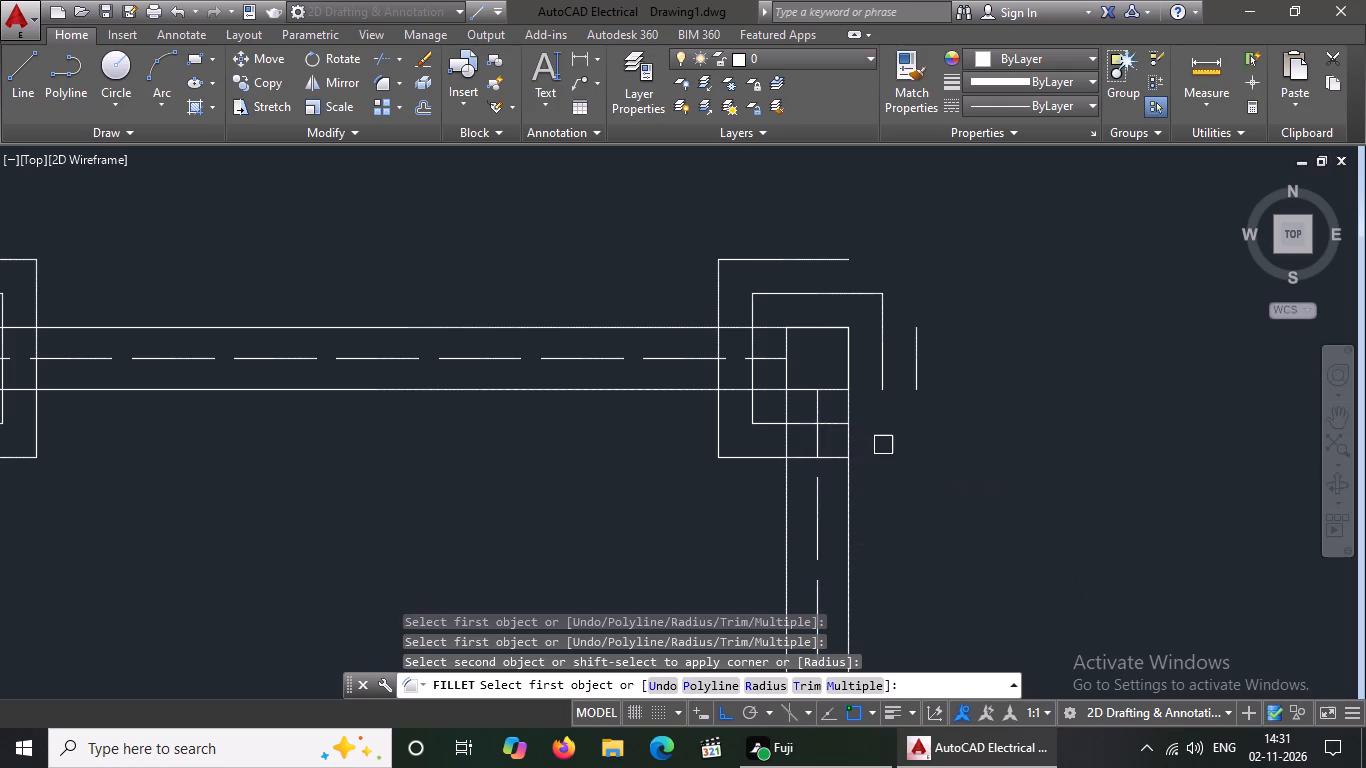
scroll(832, 424, up, 2)
click(832, 421)
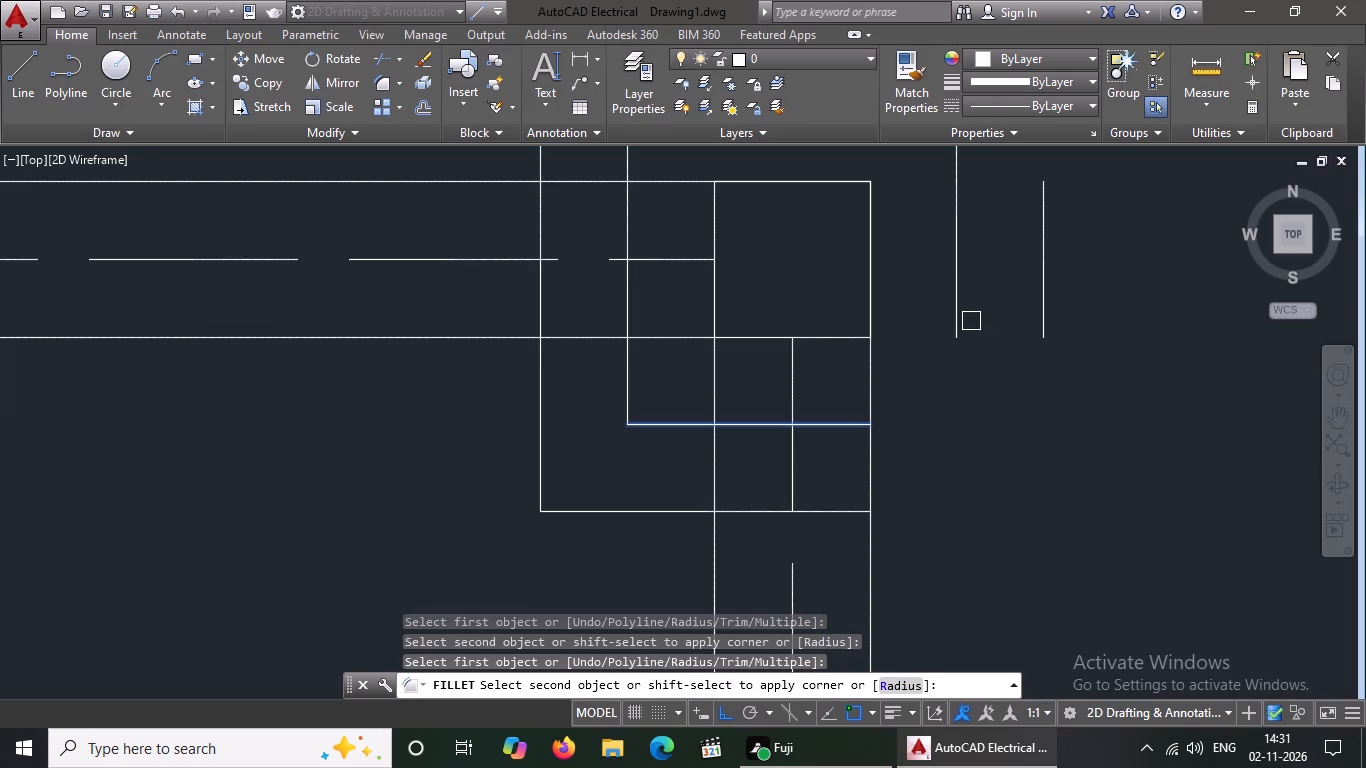
click(948, 319)
click(844, 513)
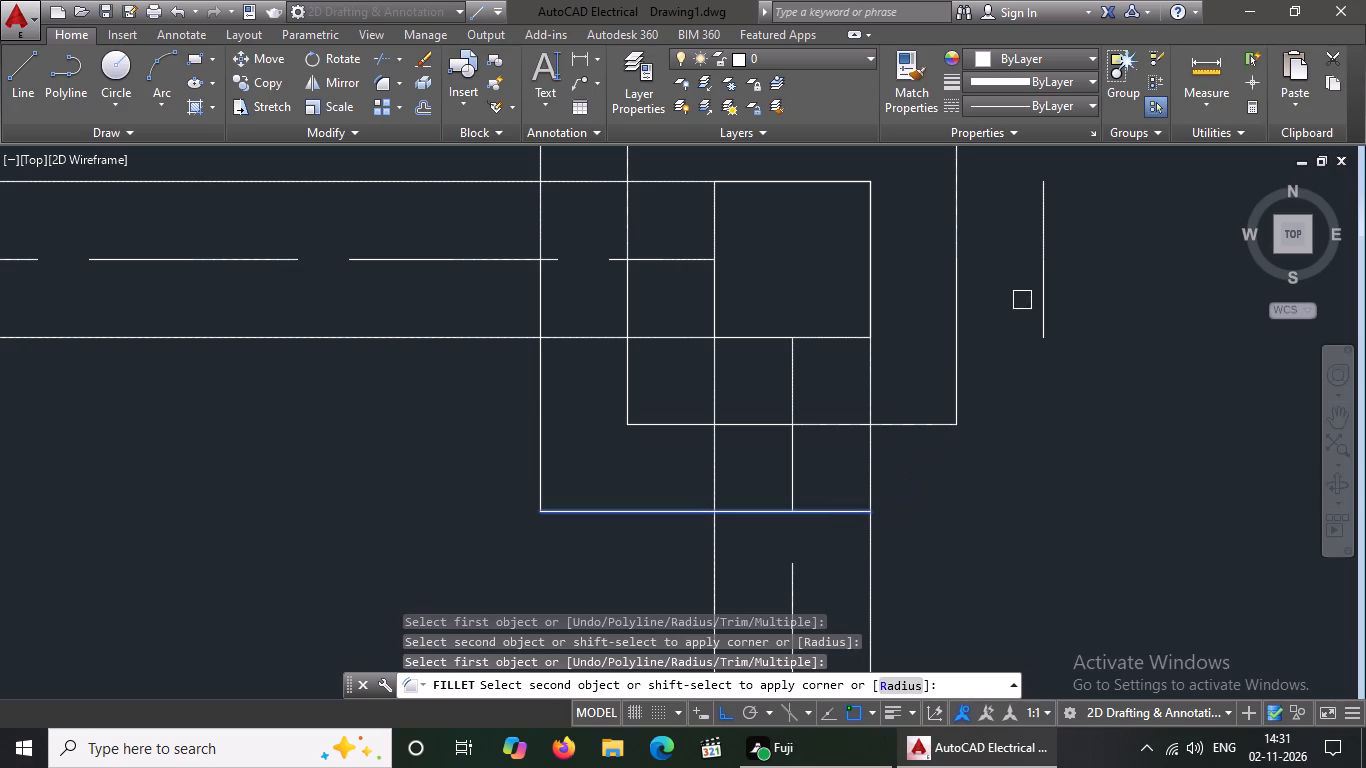
click(1040, 292)
scroll(951, 409, down, 3)
click(921, 313)
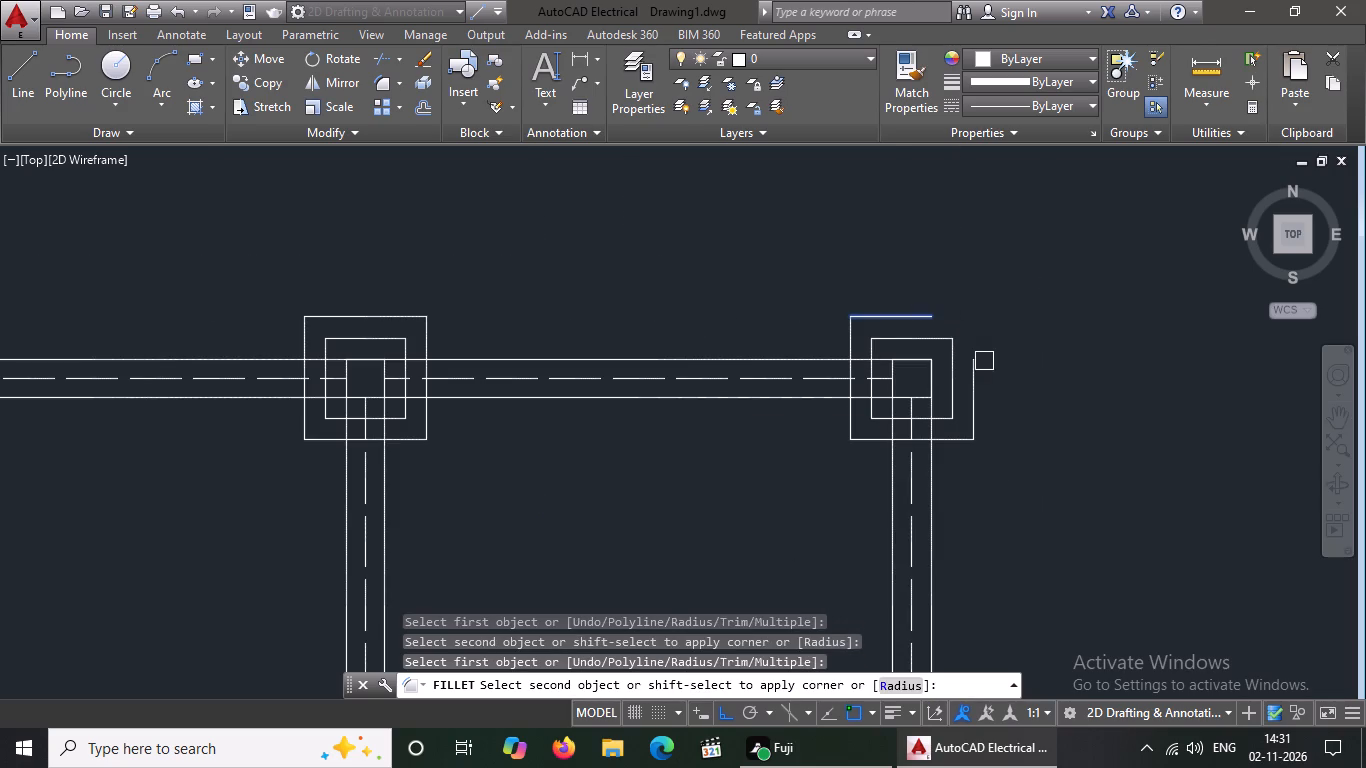
click(975, 367)
scroll(769, 299, down, 5)
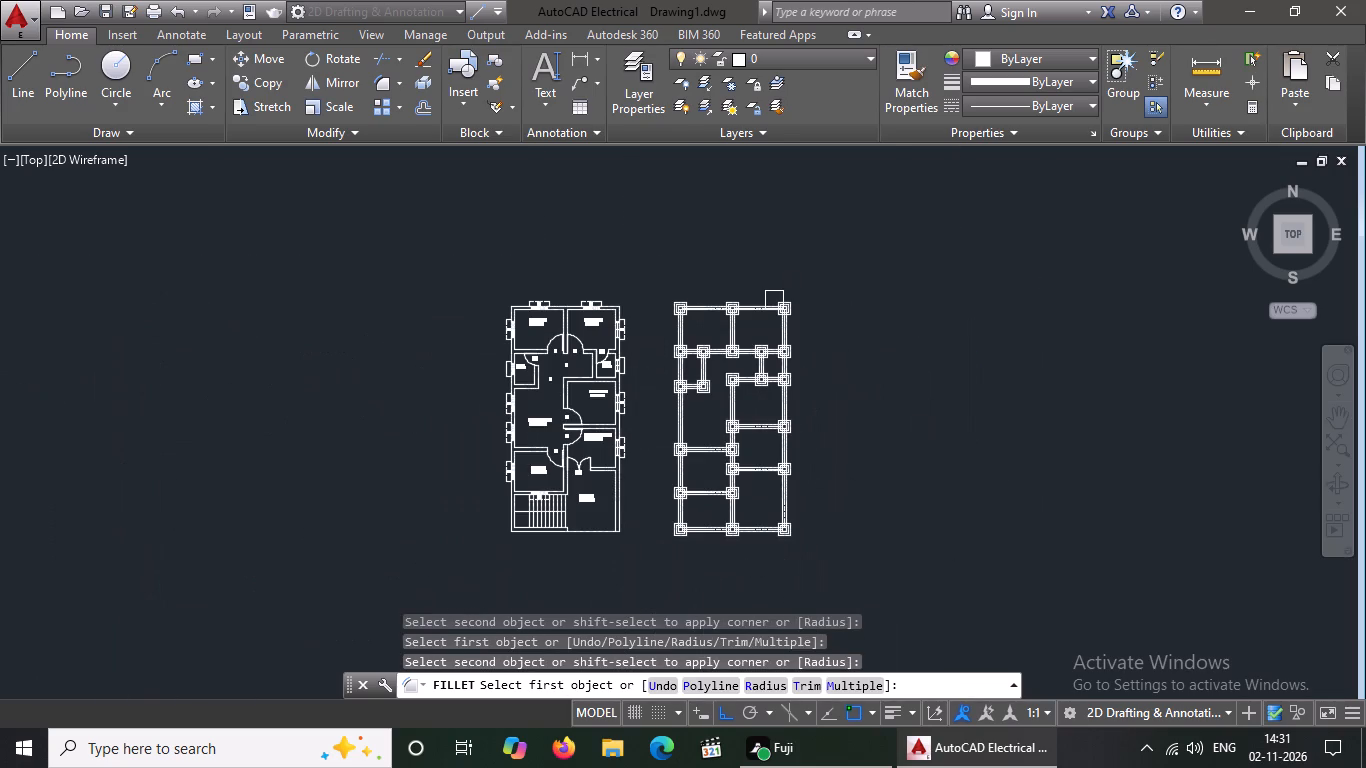
scroll(774, 300, down, 1)
scroll(820, 318, up, 3)
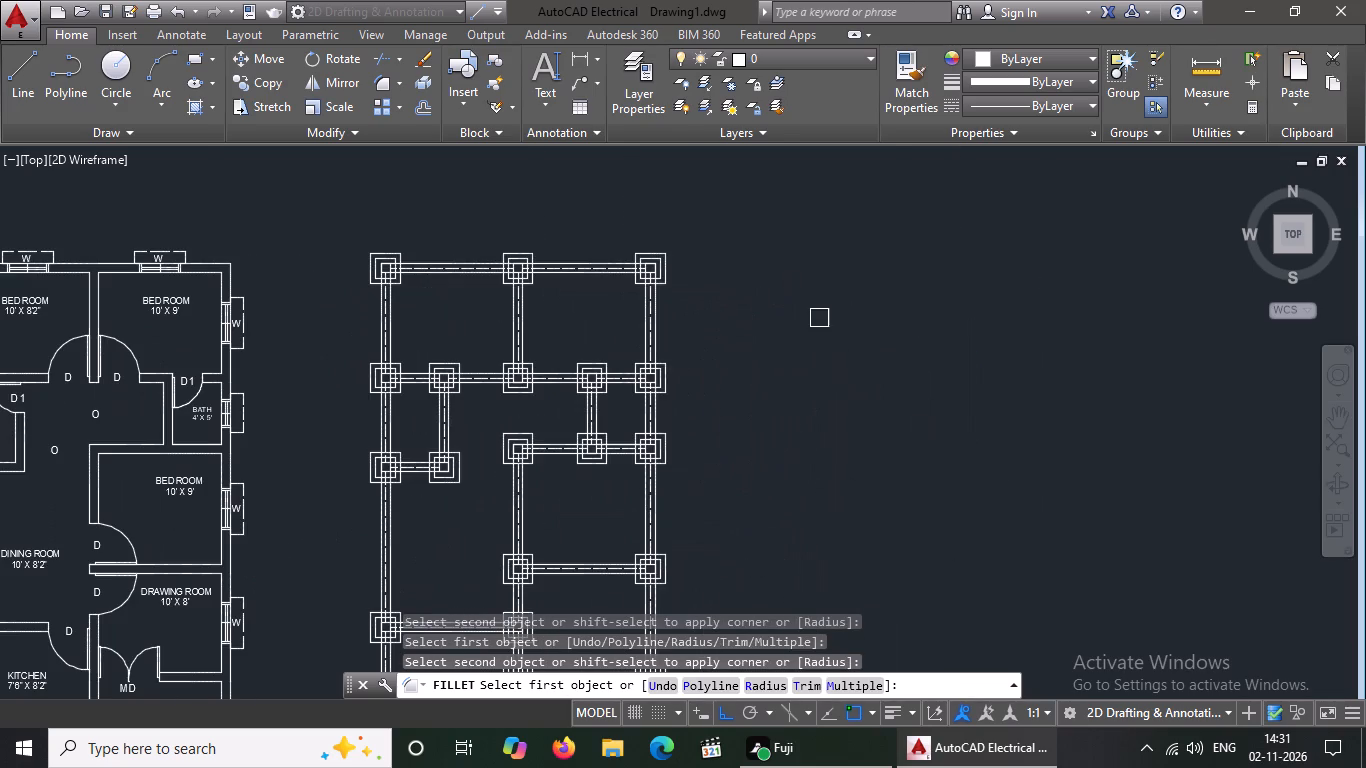
scroll(819, 318, down, 2)
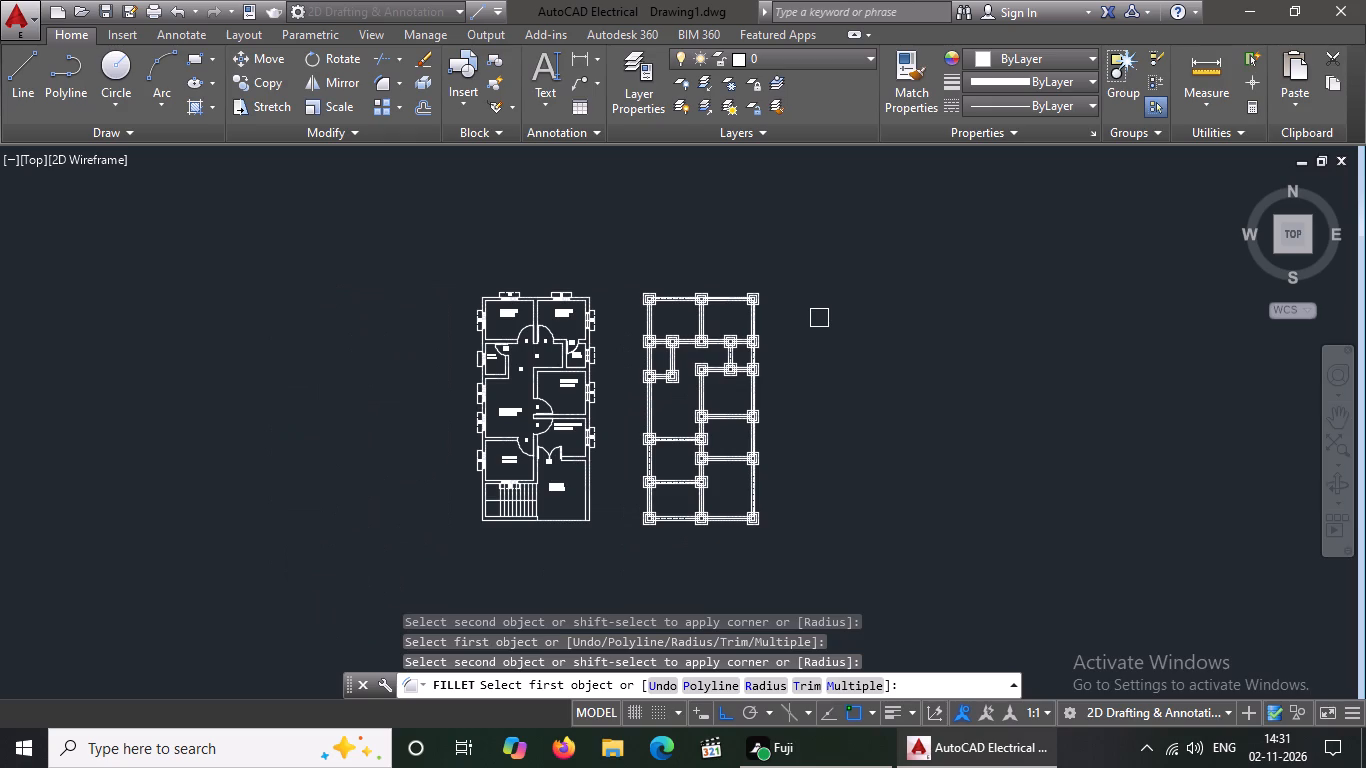
key(Escape)
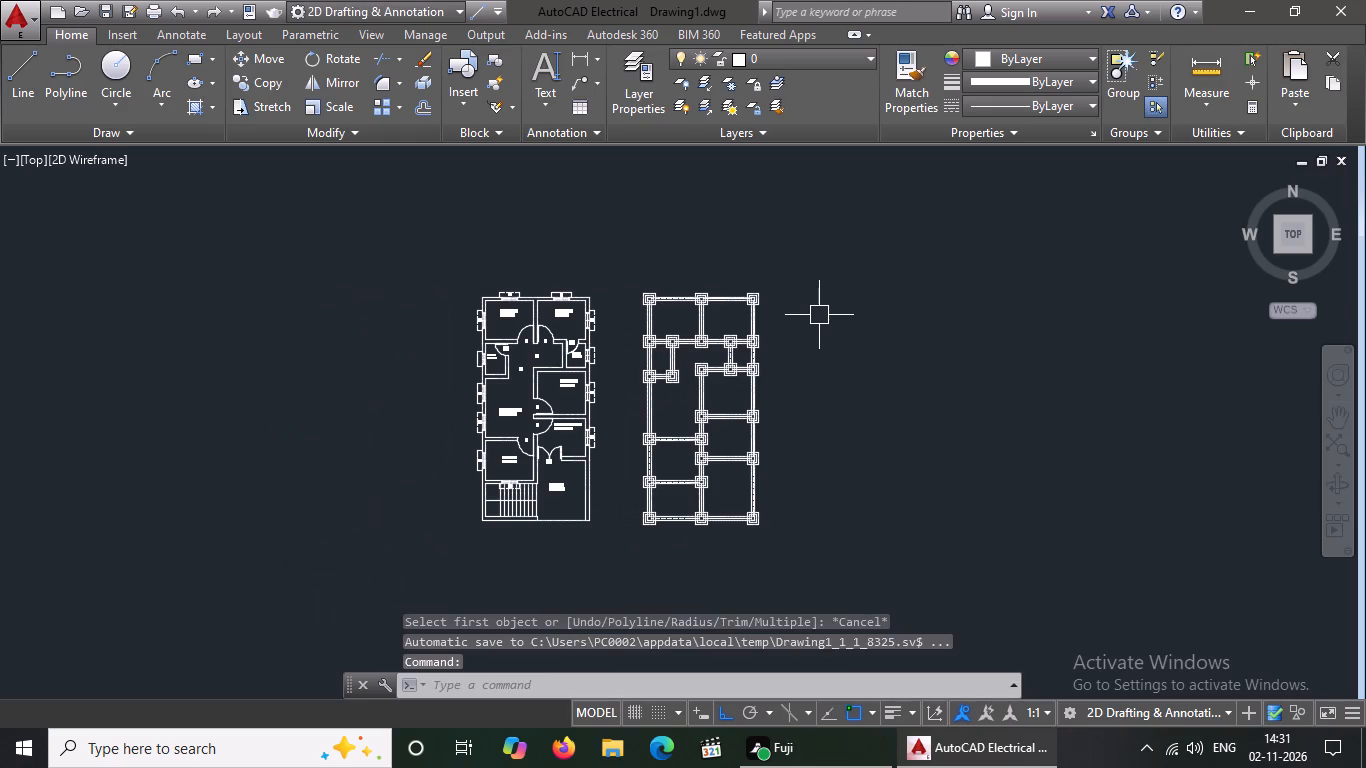
Change the colour of the small column square inside the northwest corner footing to Yellow.
scroll(682, 491, up, 2)
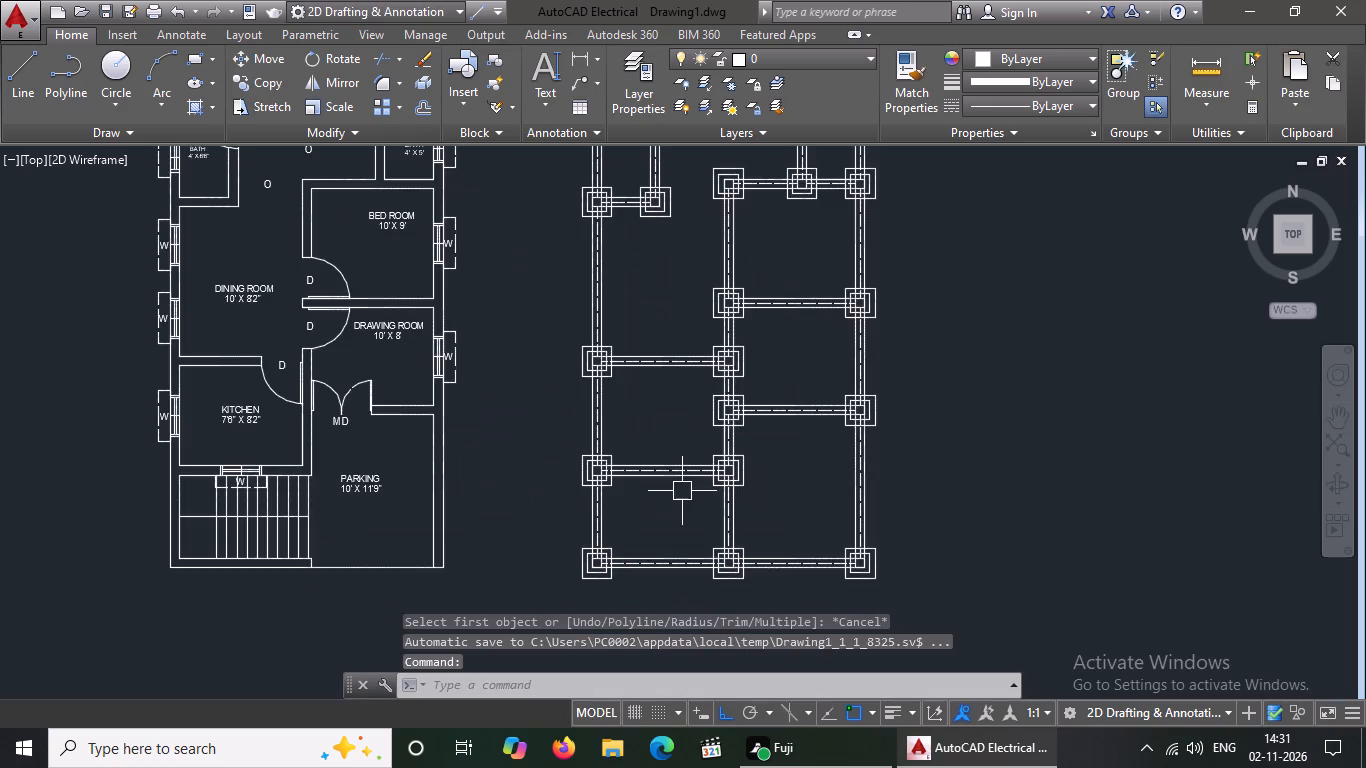
scroll(682, 491, down, 2)
scroll(671, 242, up, 3)
scroll(529, 611, up, 1)
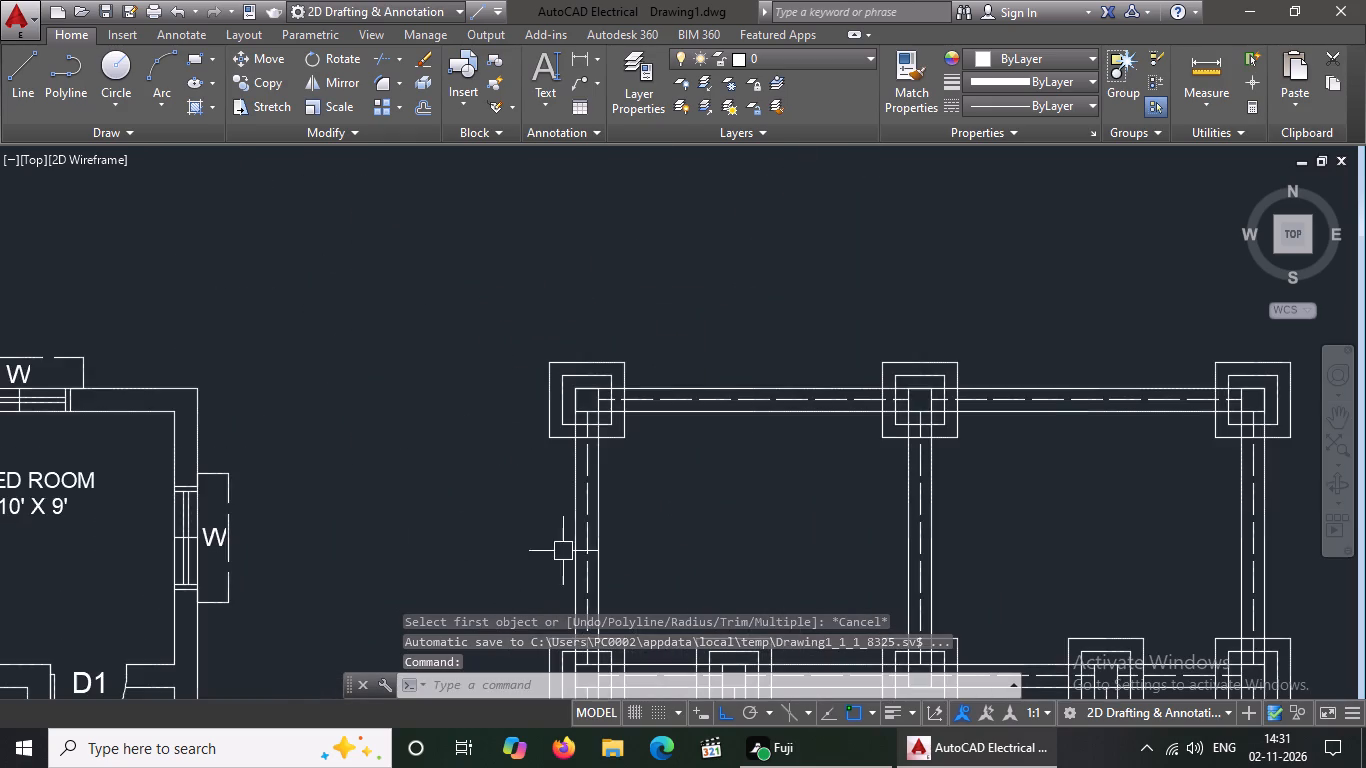
scroll(621, 460, up, 2)
scroll(584, 314, up, 1)
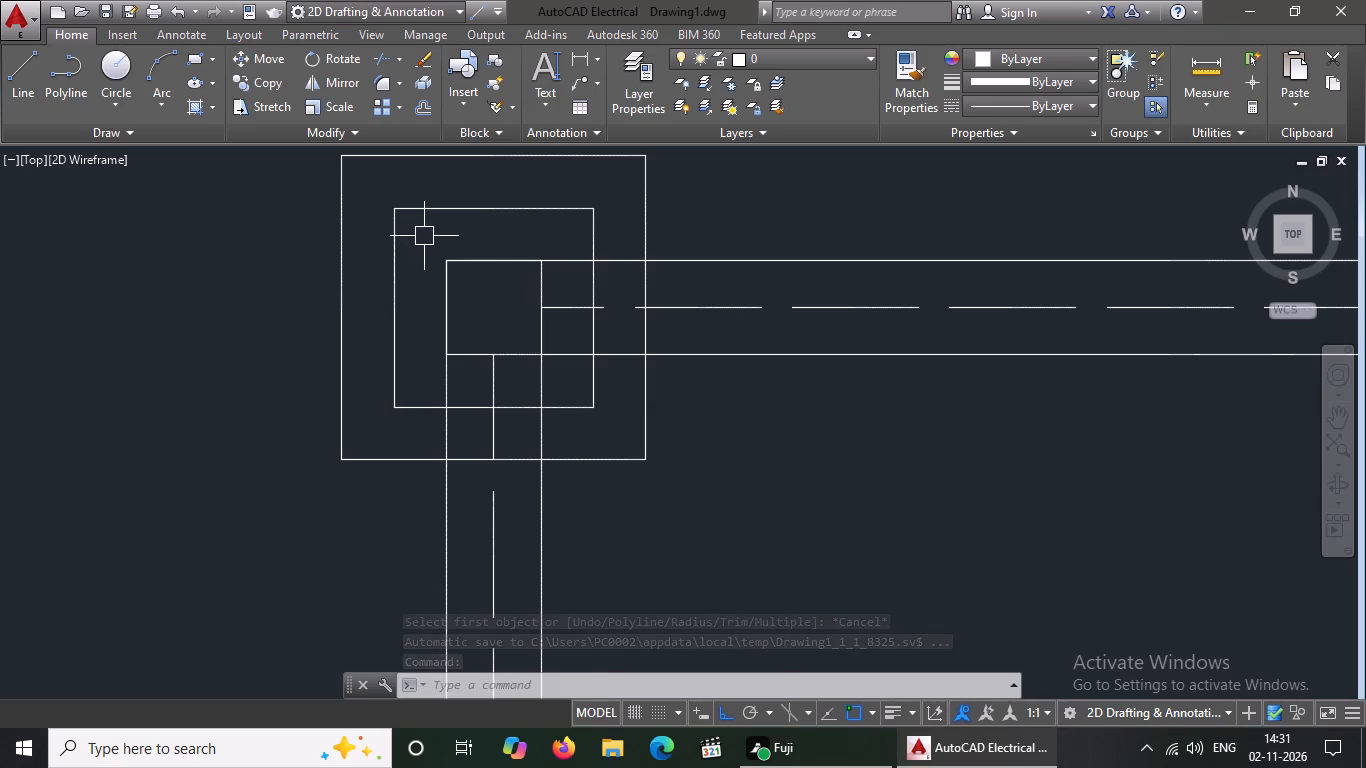
click(425, 236)
click(570, 377)
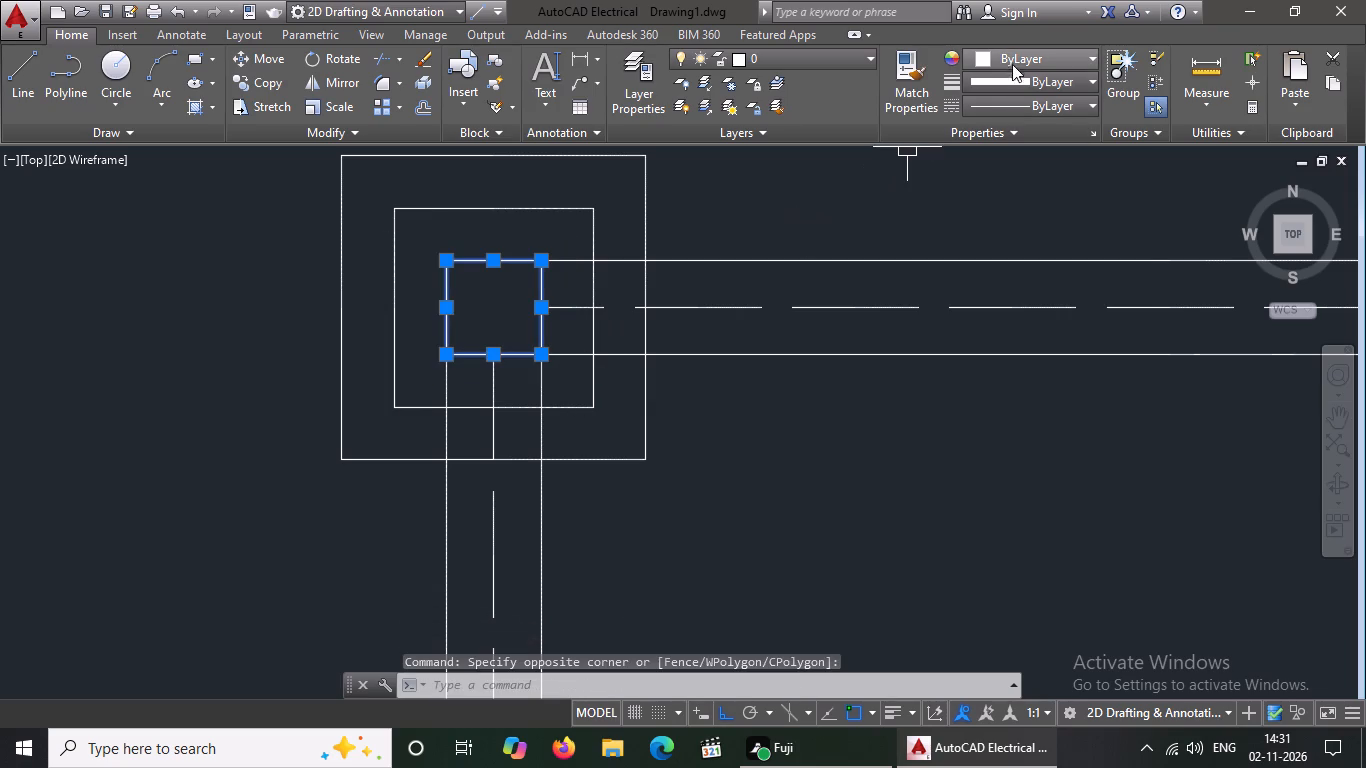
click(1013, 62)
click(997, 262)
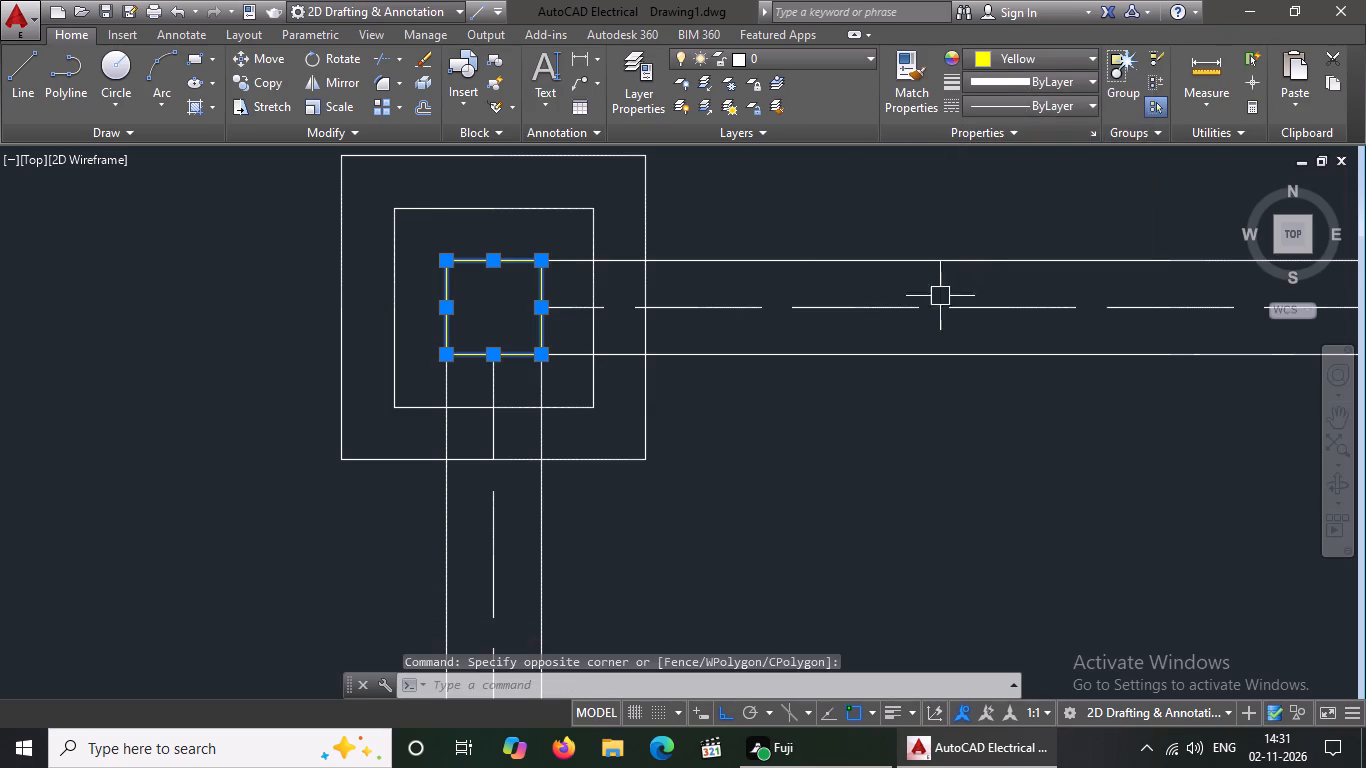
scroll(688, 400, down, 1)
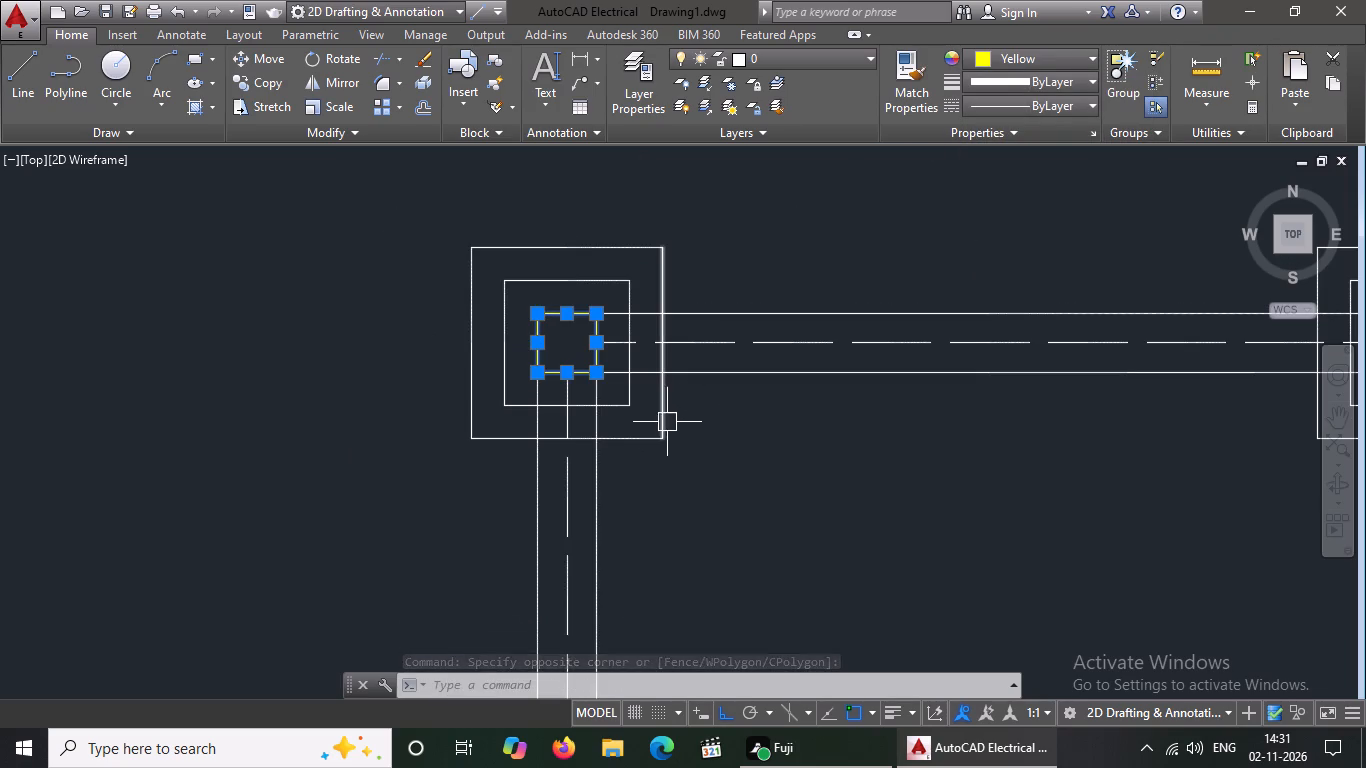
key(Escape)
scroll(584, 402, down, 3)
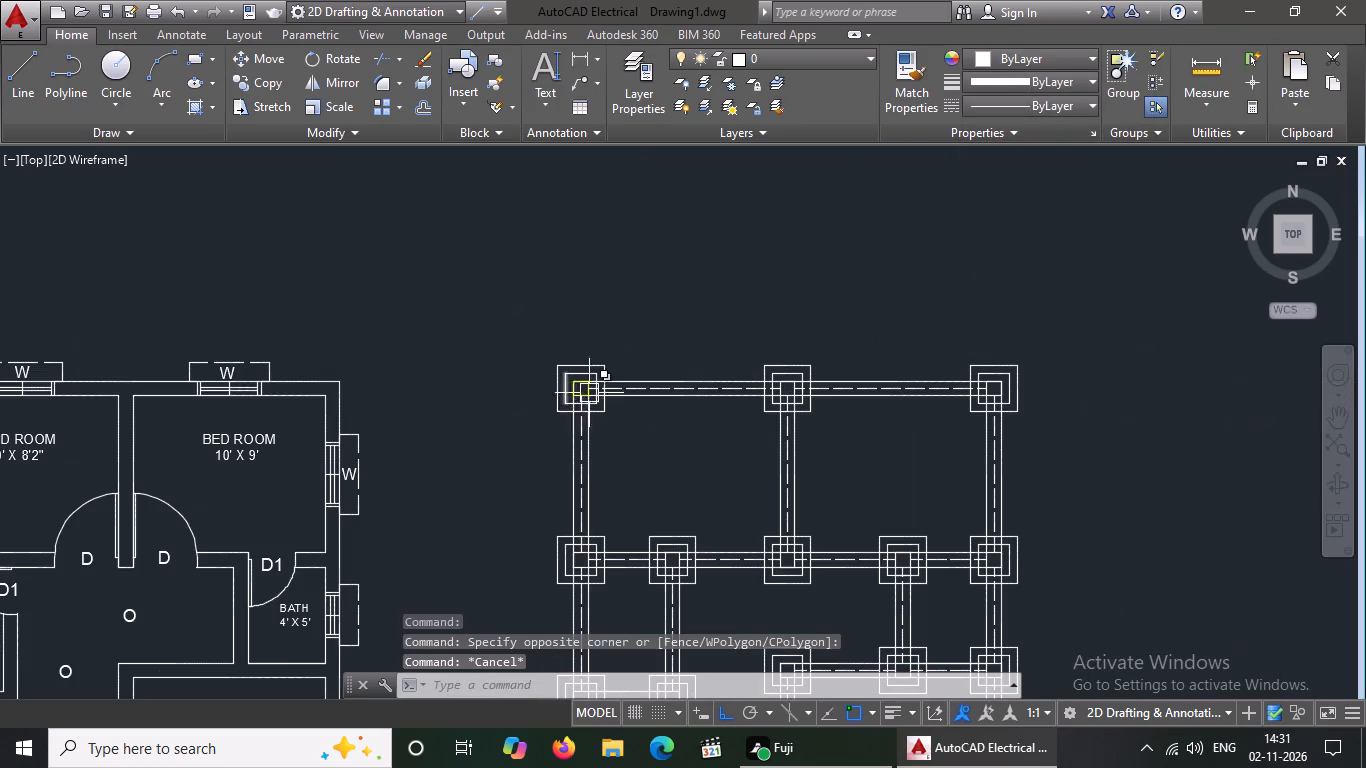
Change the colour of the small column square at the top wall's middle junction to Yellow.
scroll(809, 394, up, 4)
click(622, 299)
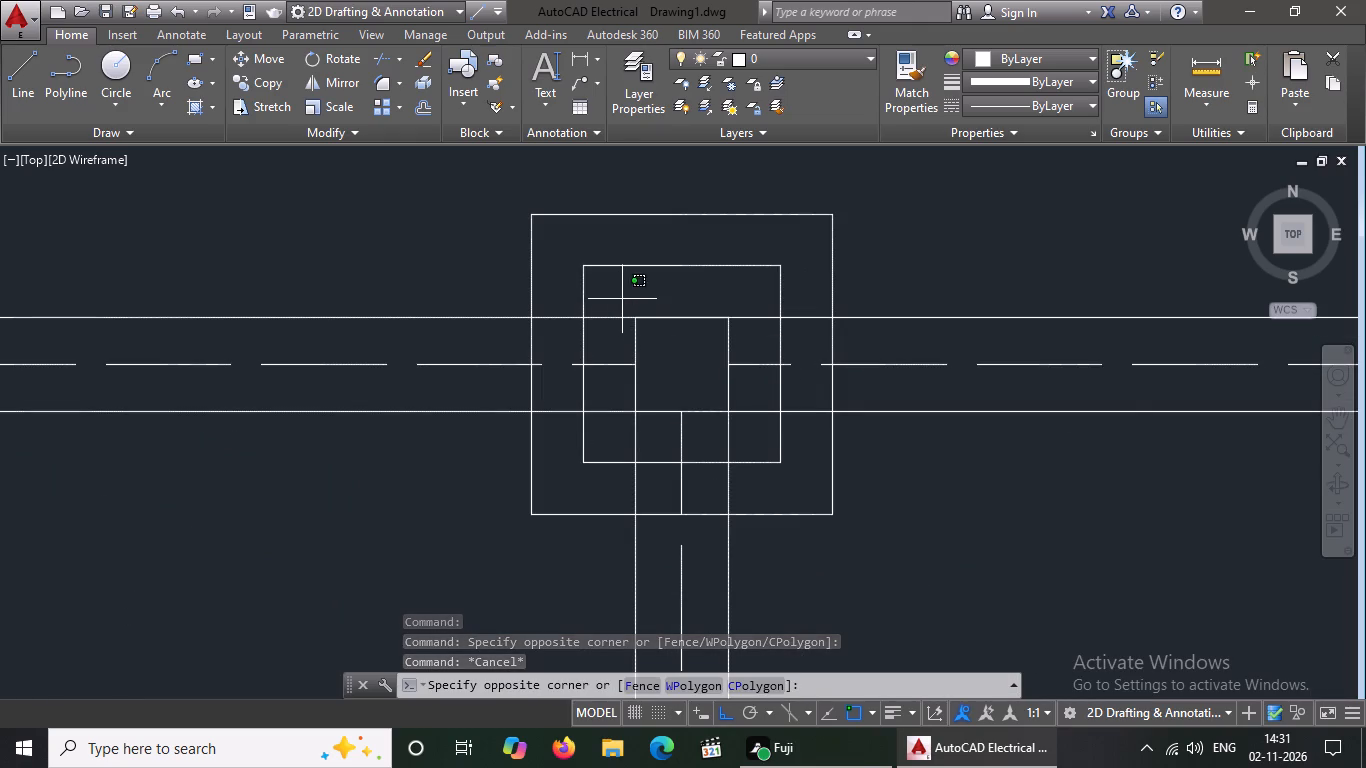
click(757, 425)
click(980, 51)
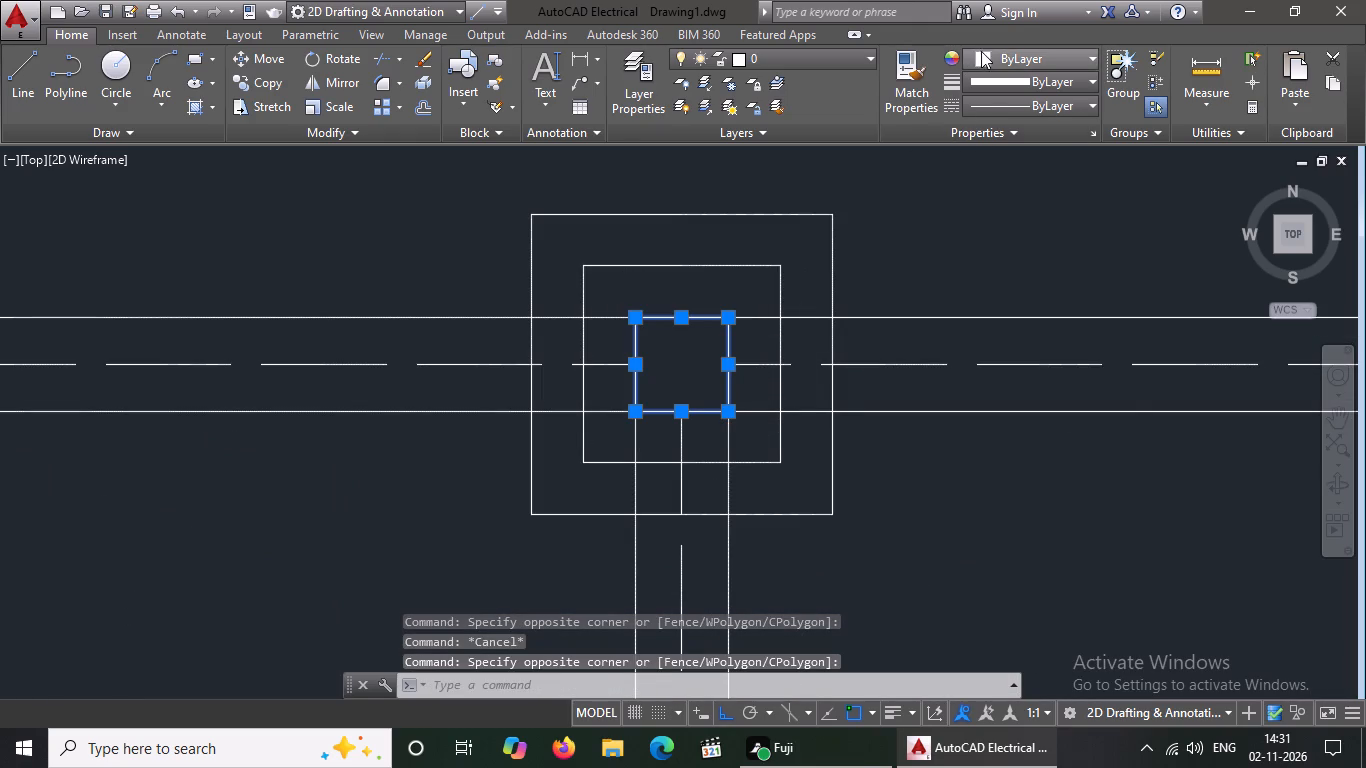
click(1000, 262)
key(Escape)
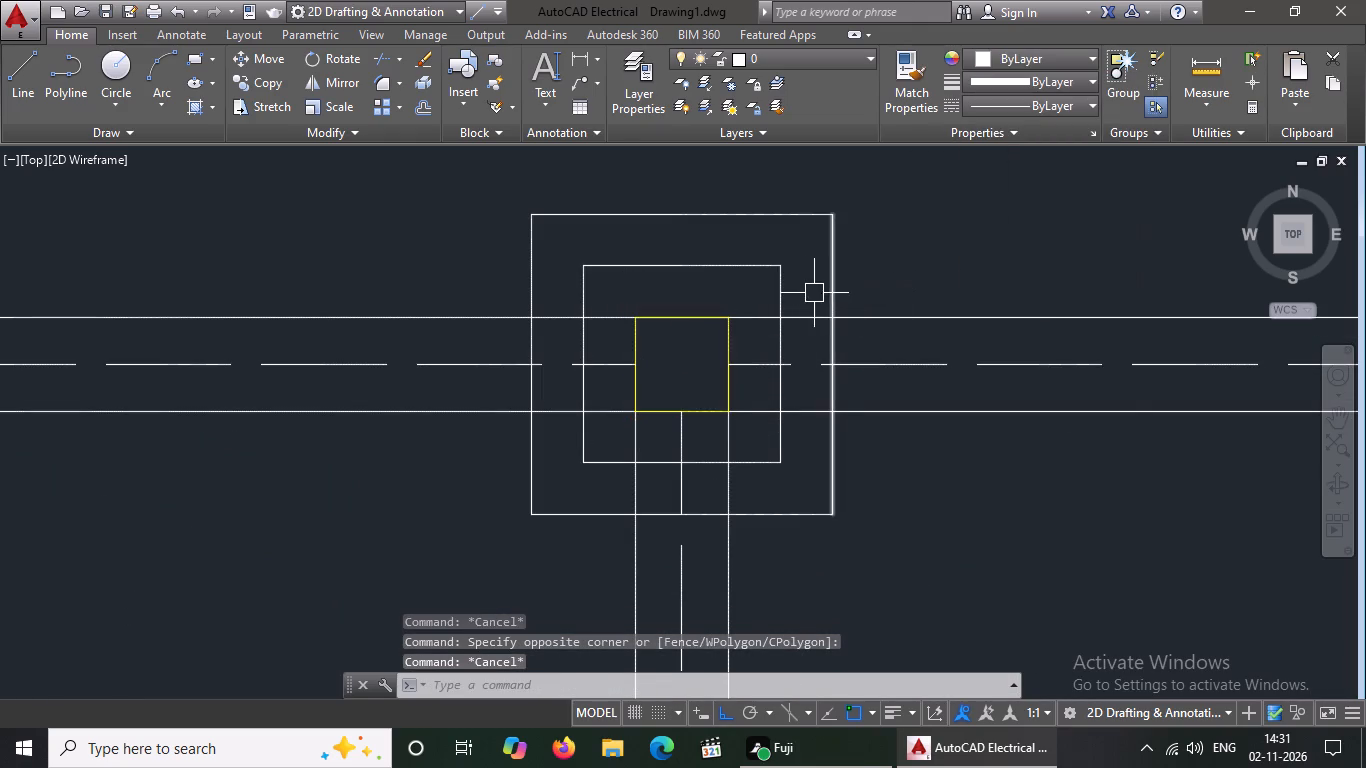
Change the colour of the small column square inside the northeast corner footing to Yellow.
scroll(702, 358, down, 3)
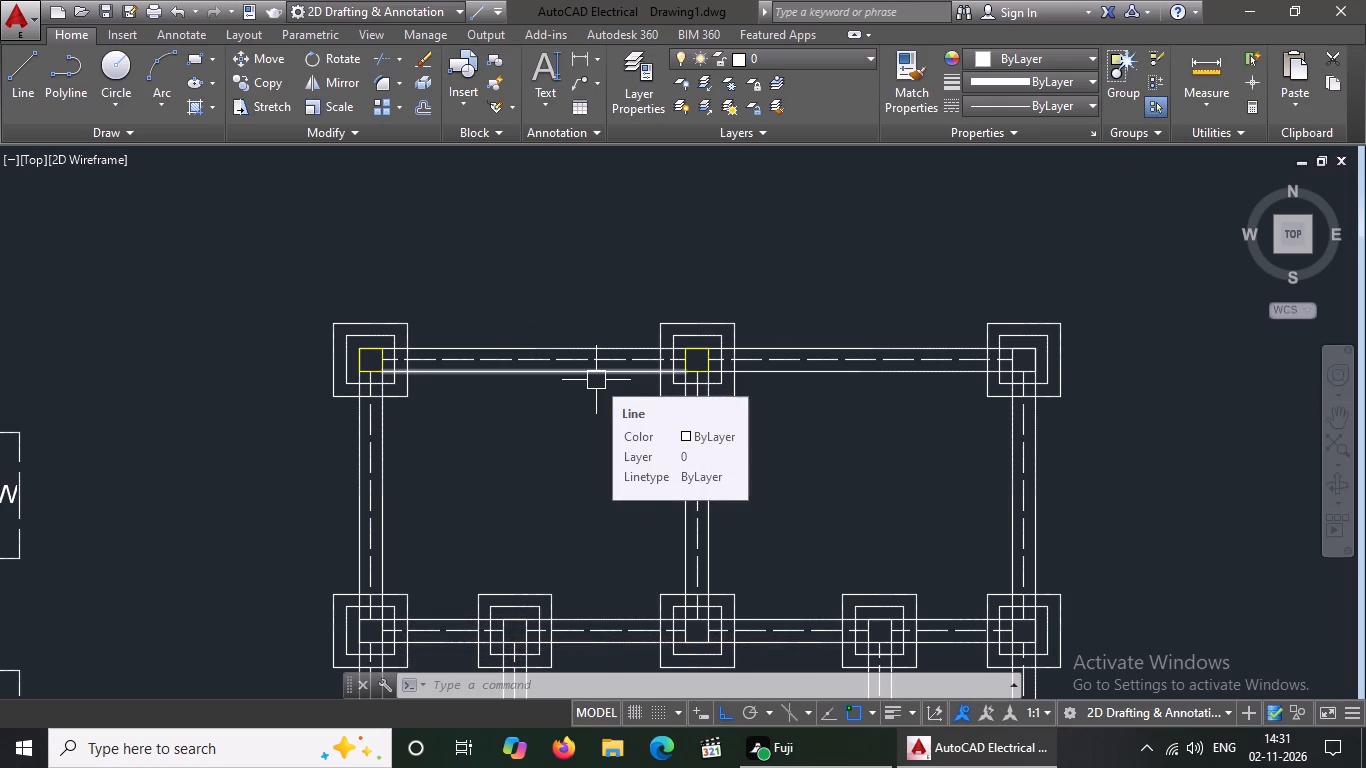
scroll(1045, 393, up, 2)
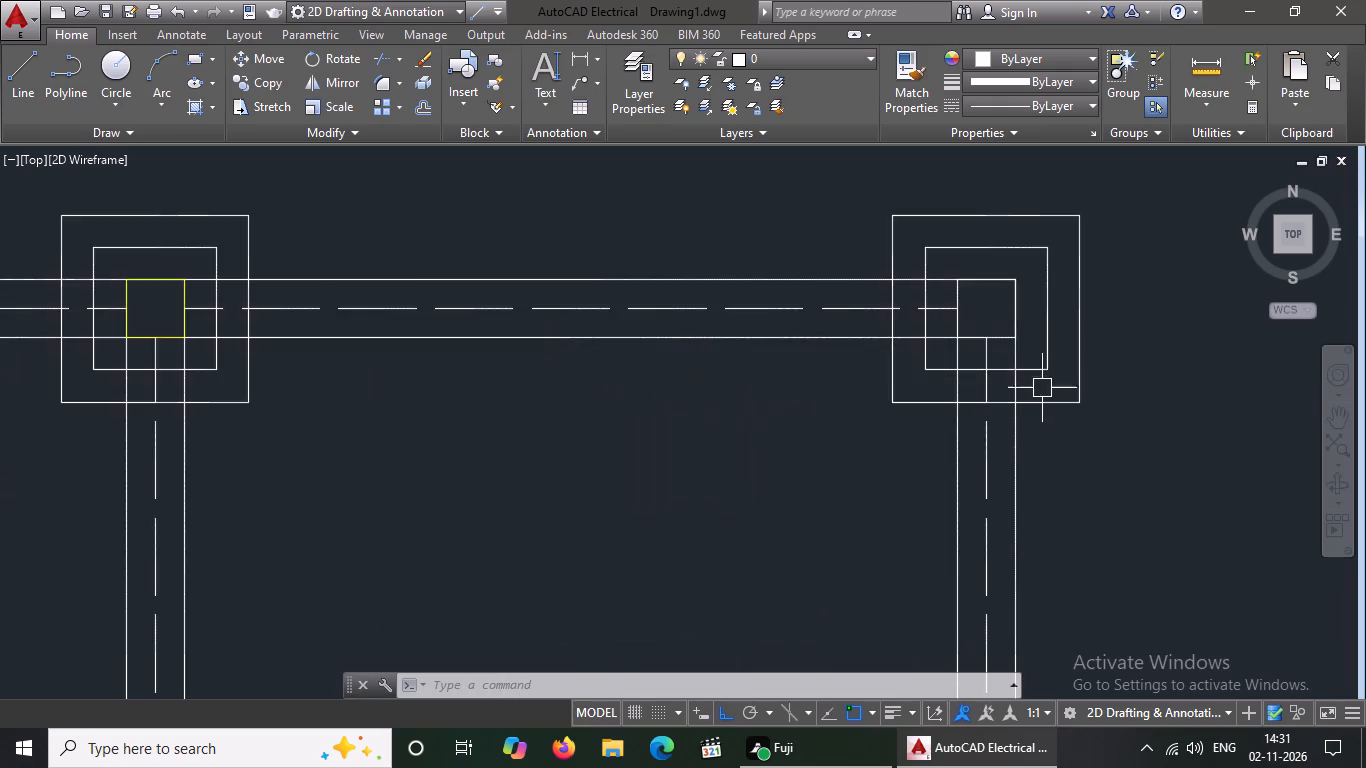
scroll(1038, 382, up, 2)
scroll(918, 246, down, 2)
scroll(903, 192, up, 2)
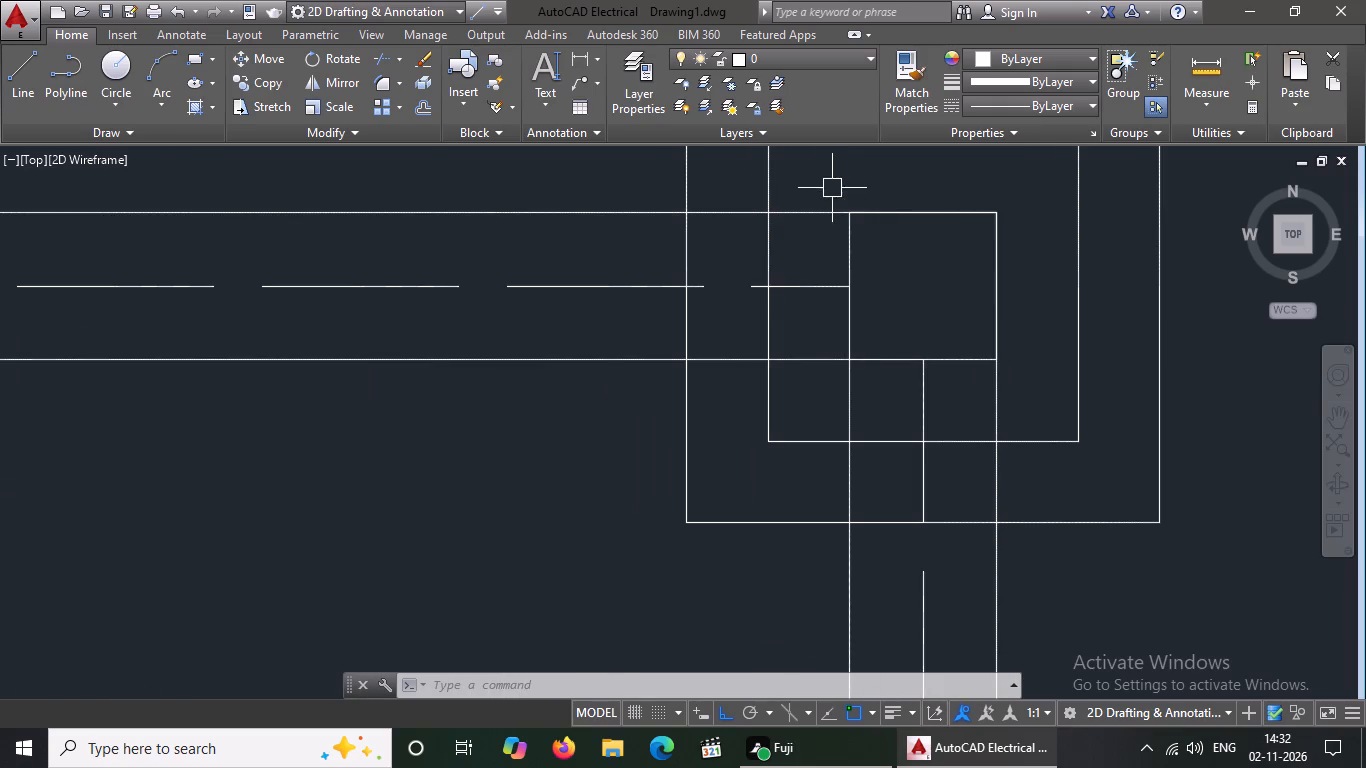
click(829, 182)
click(1034, 384)
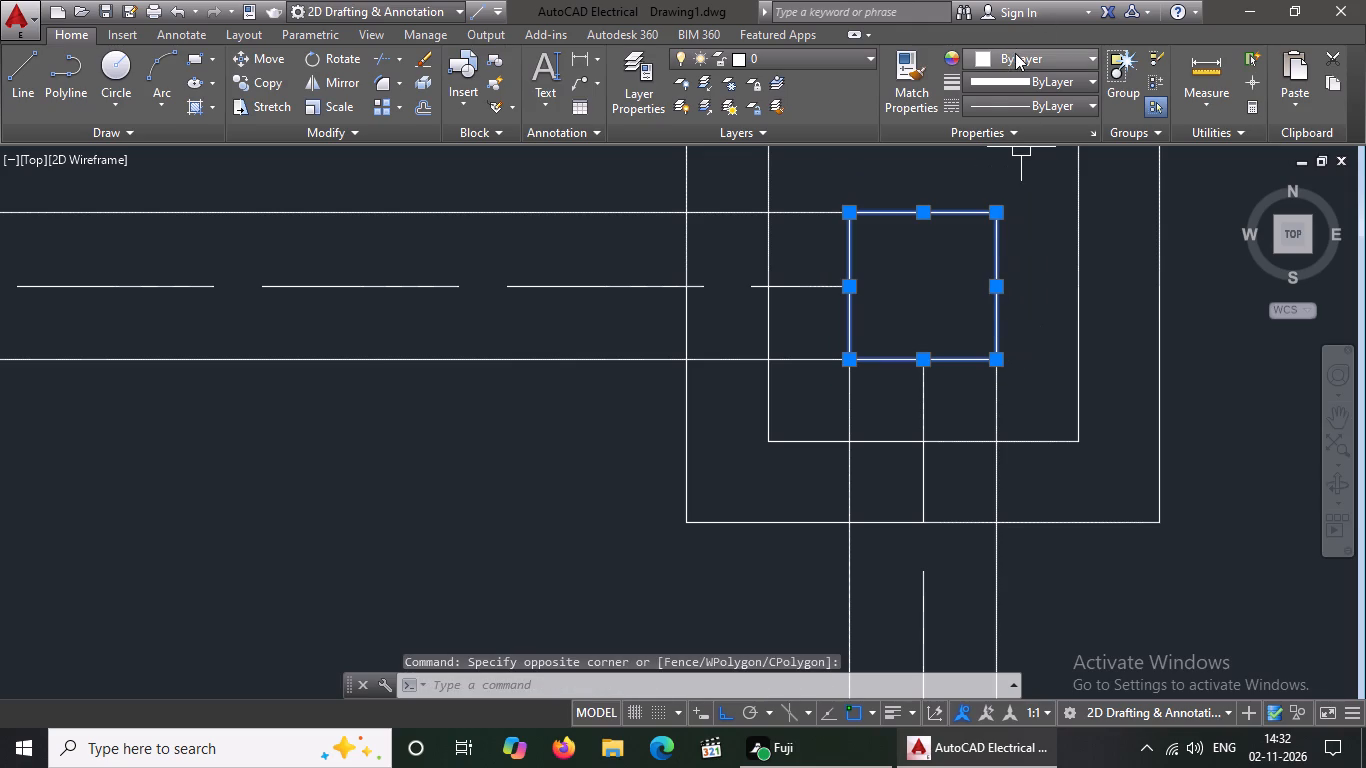
click(1015, 53)
click(996, 261)
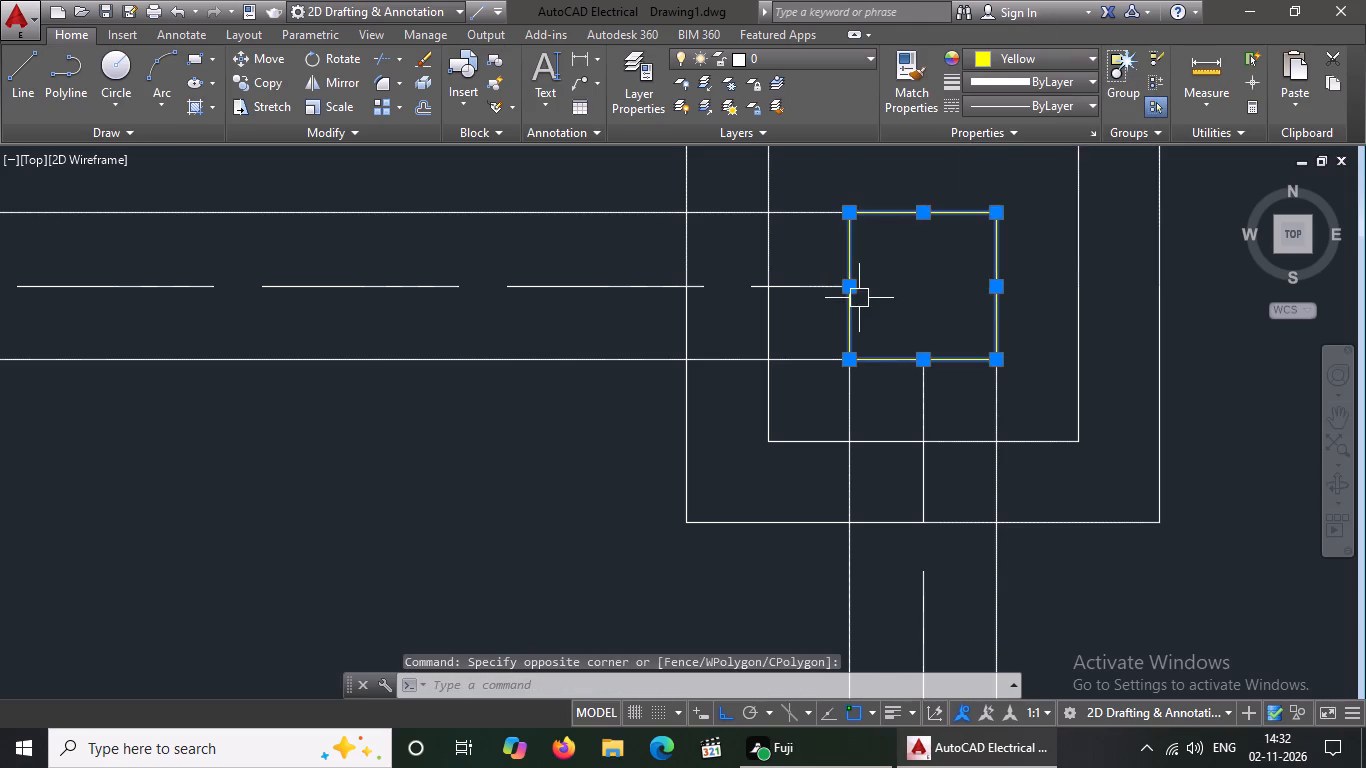
scroll(855, 319, down, 3)
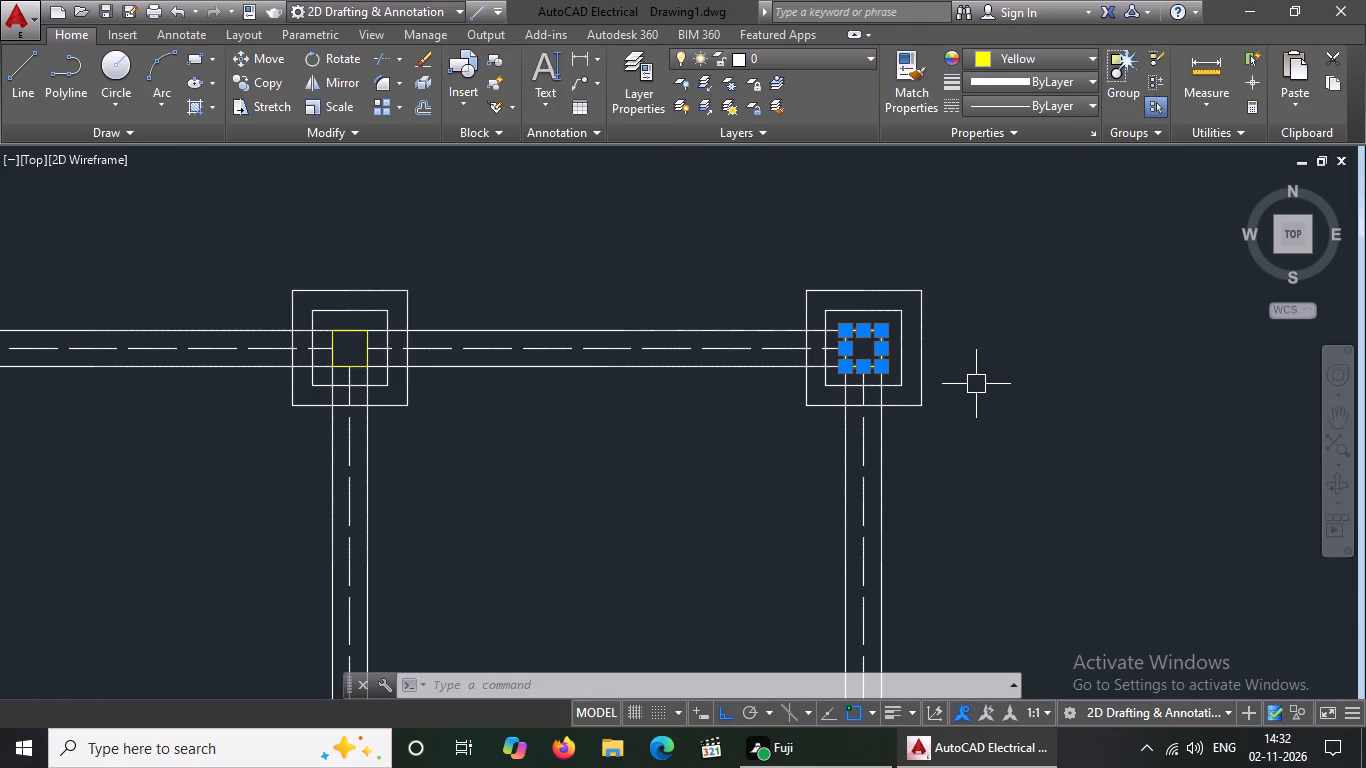
key(Escape)
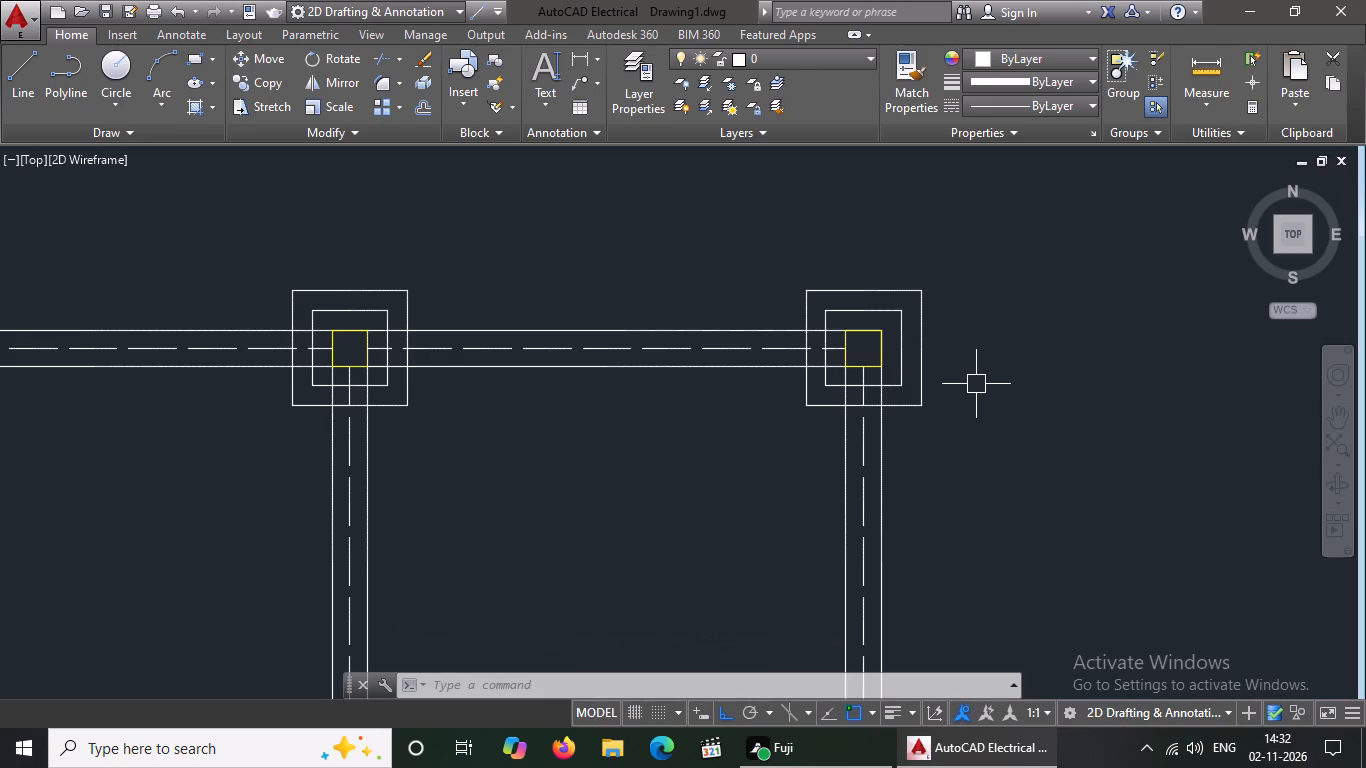
key(Escape)
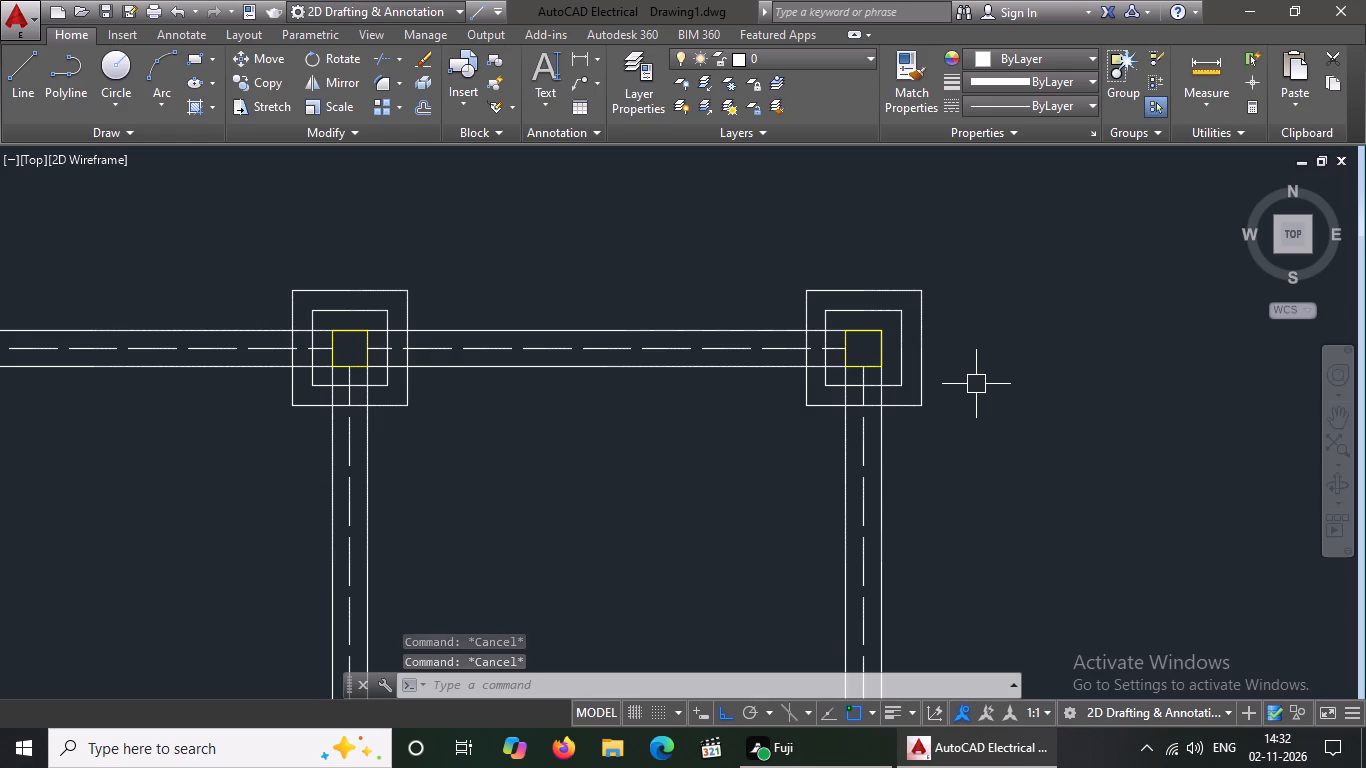
key(Escape)
Colour the column square Yellow at the west end of the second horizontal wall line and clear the selection.
scroll(977, 383, down, 2)
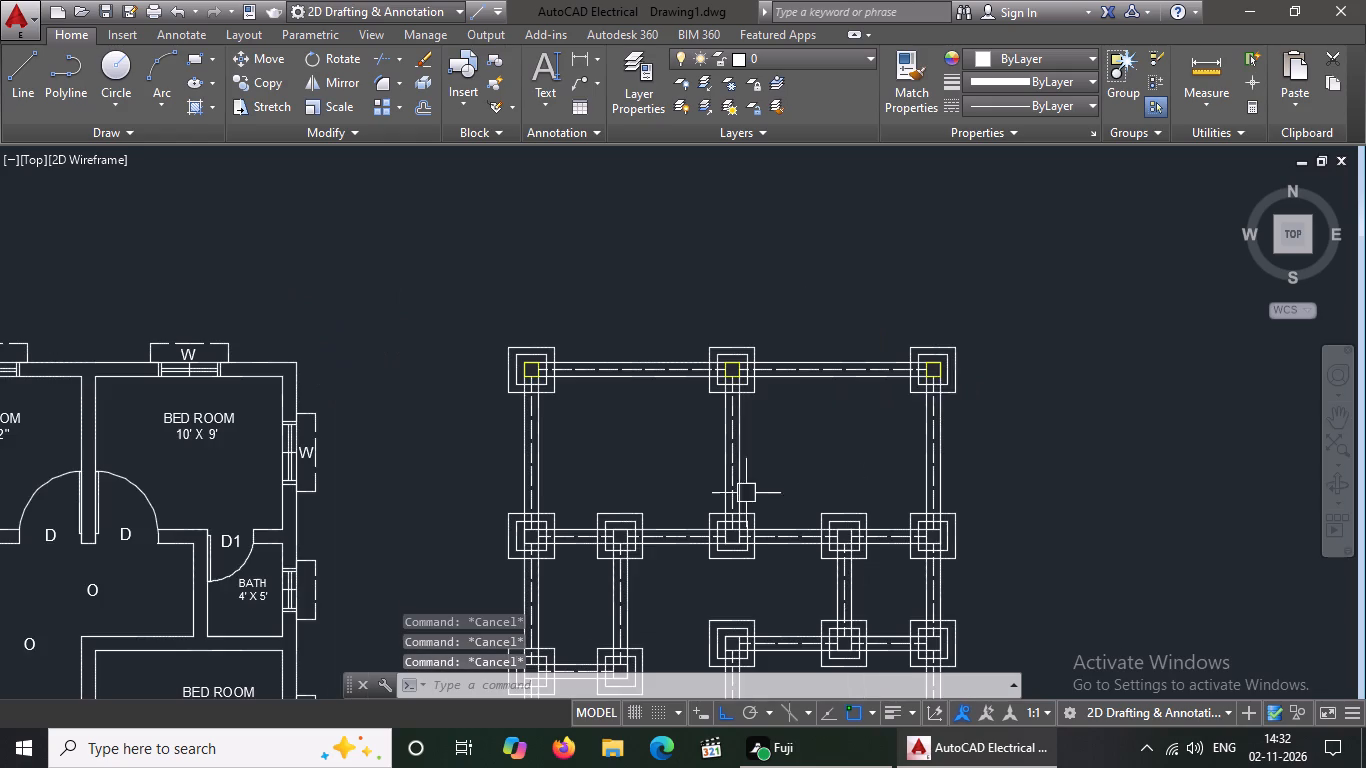
scroll(550, 555, up, 4)
scroll(417, 452, up, 1)
click(283, 339)
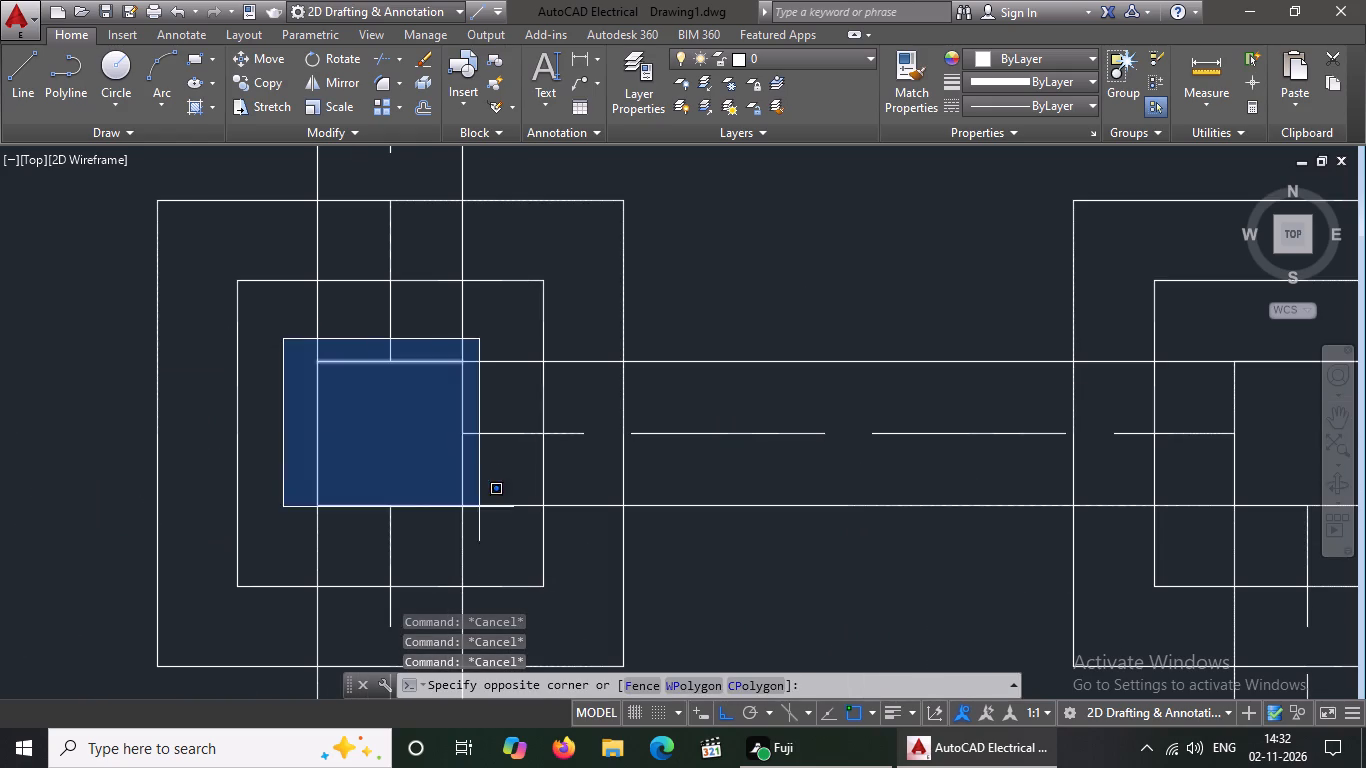
click(487, 531)
click(1009, 50)
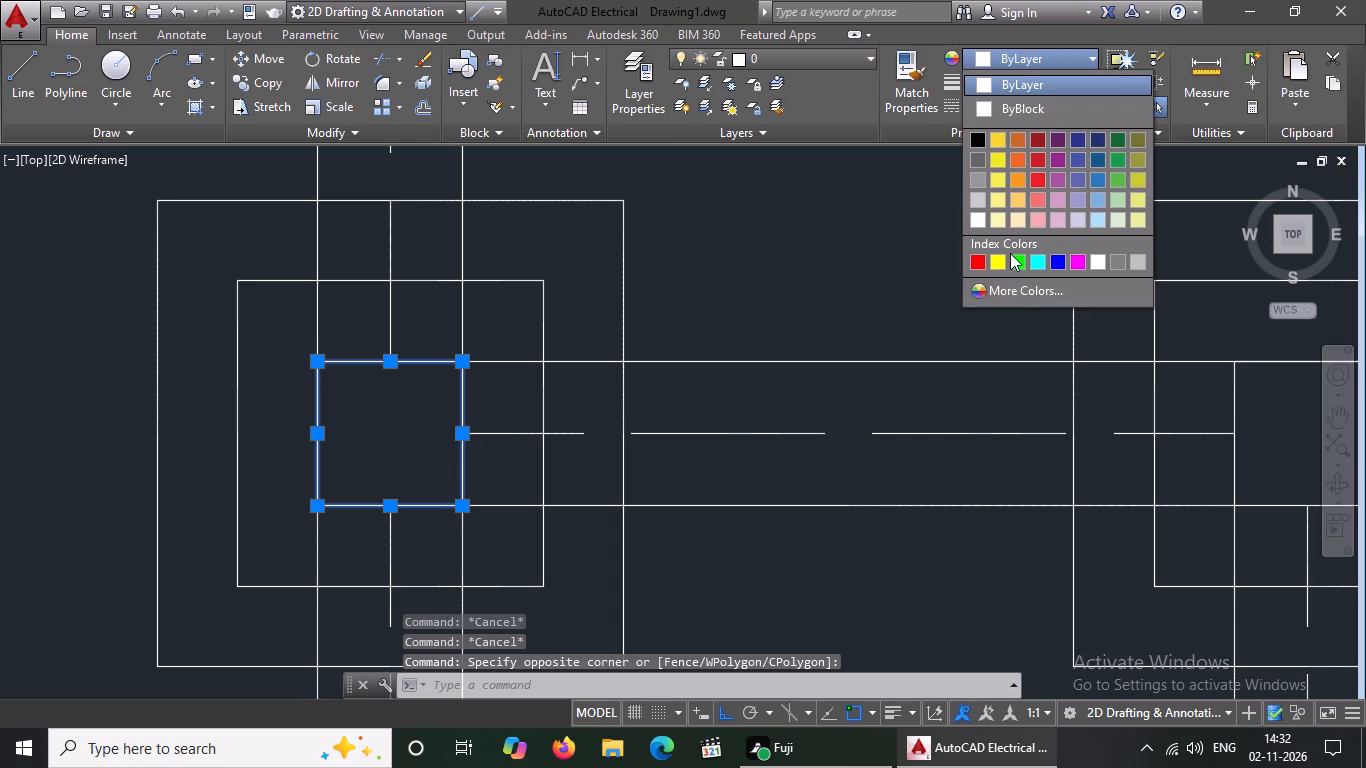
click(995, 263)
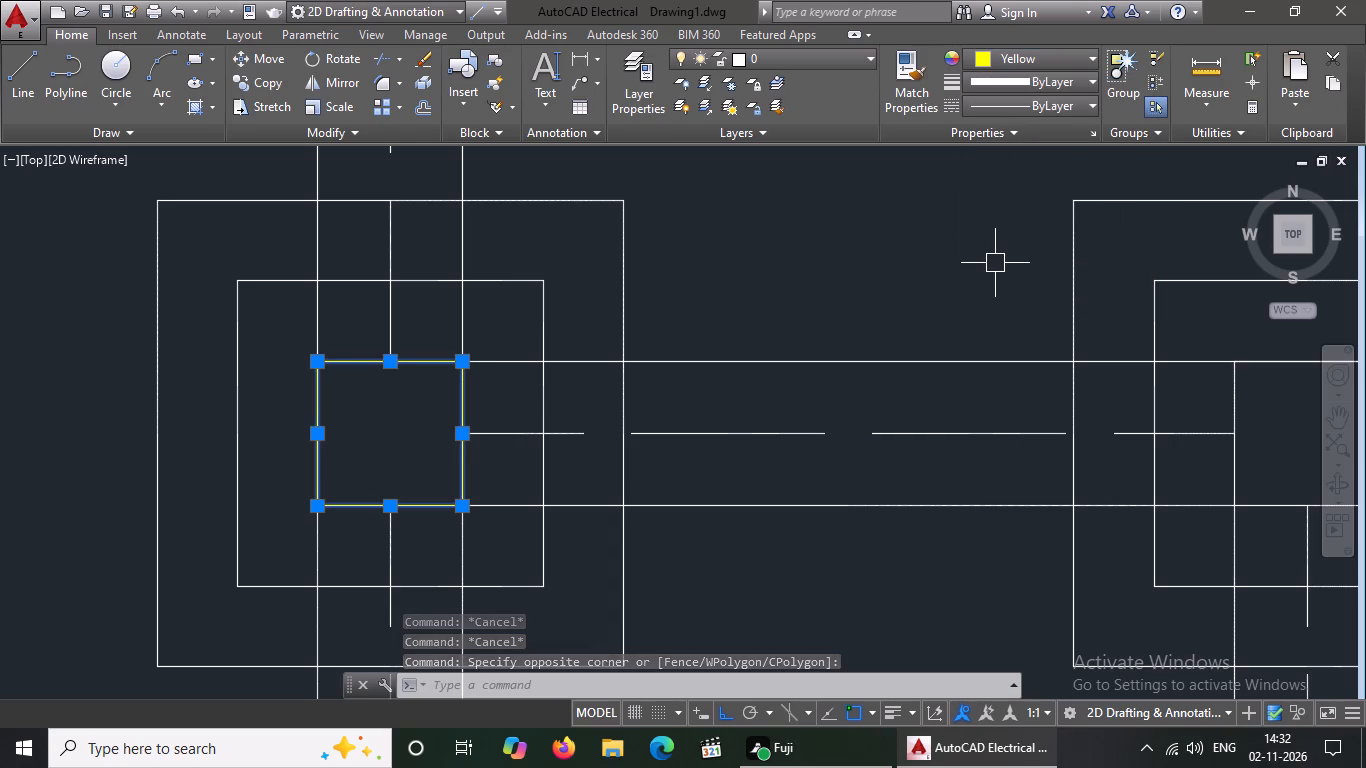
scroll(995, 262, up, 1)
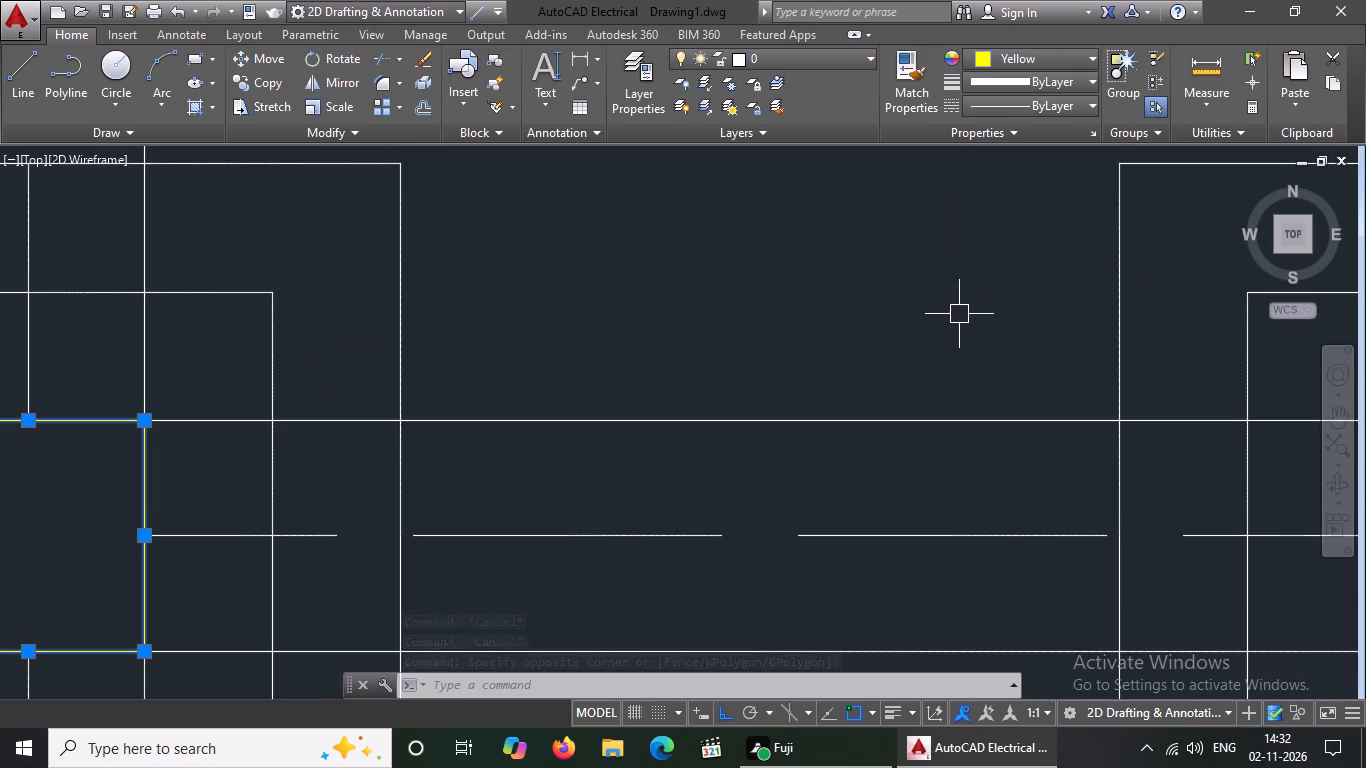
scroll(400, 402, down, 4)
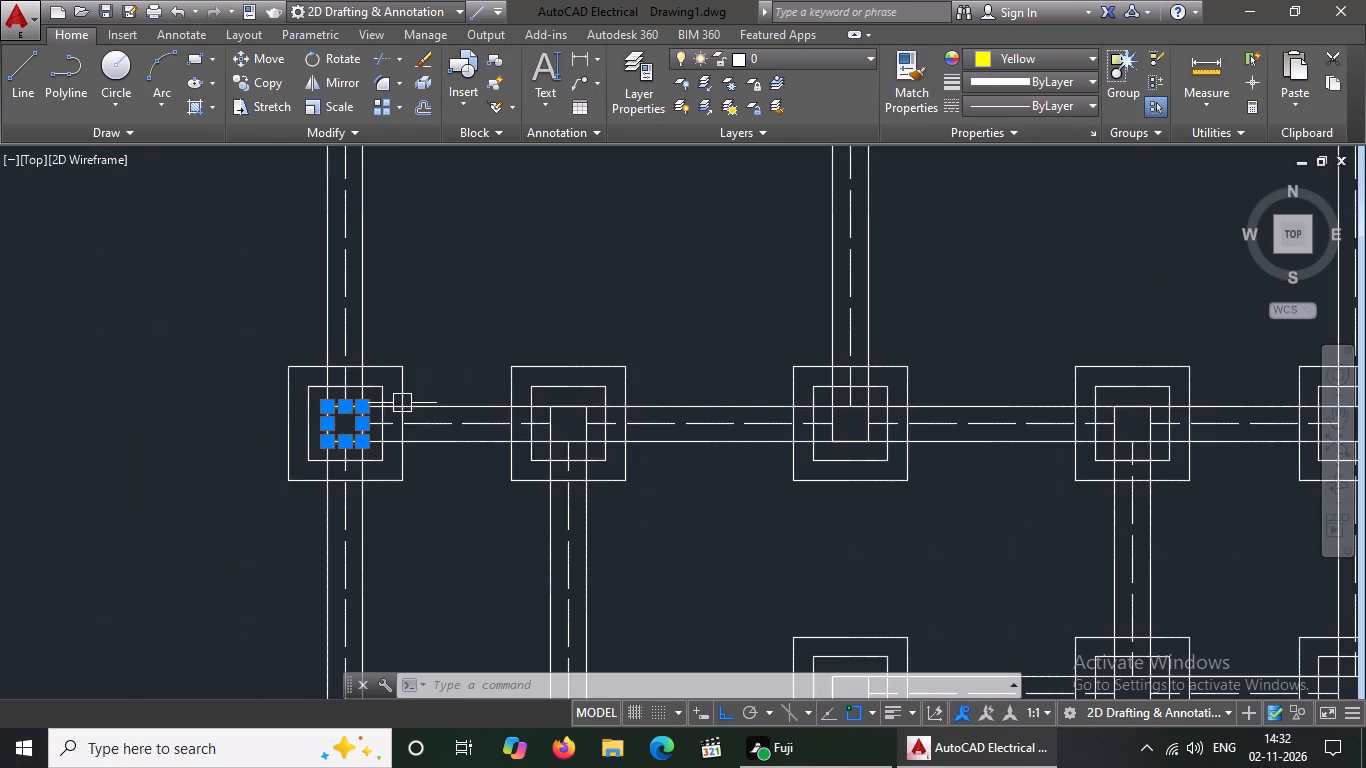
scroll(569, 420, up, 3)
click(453, 333)
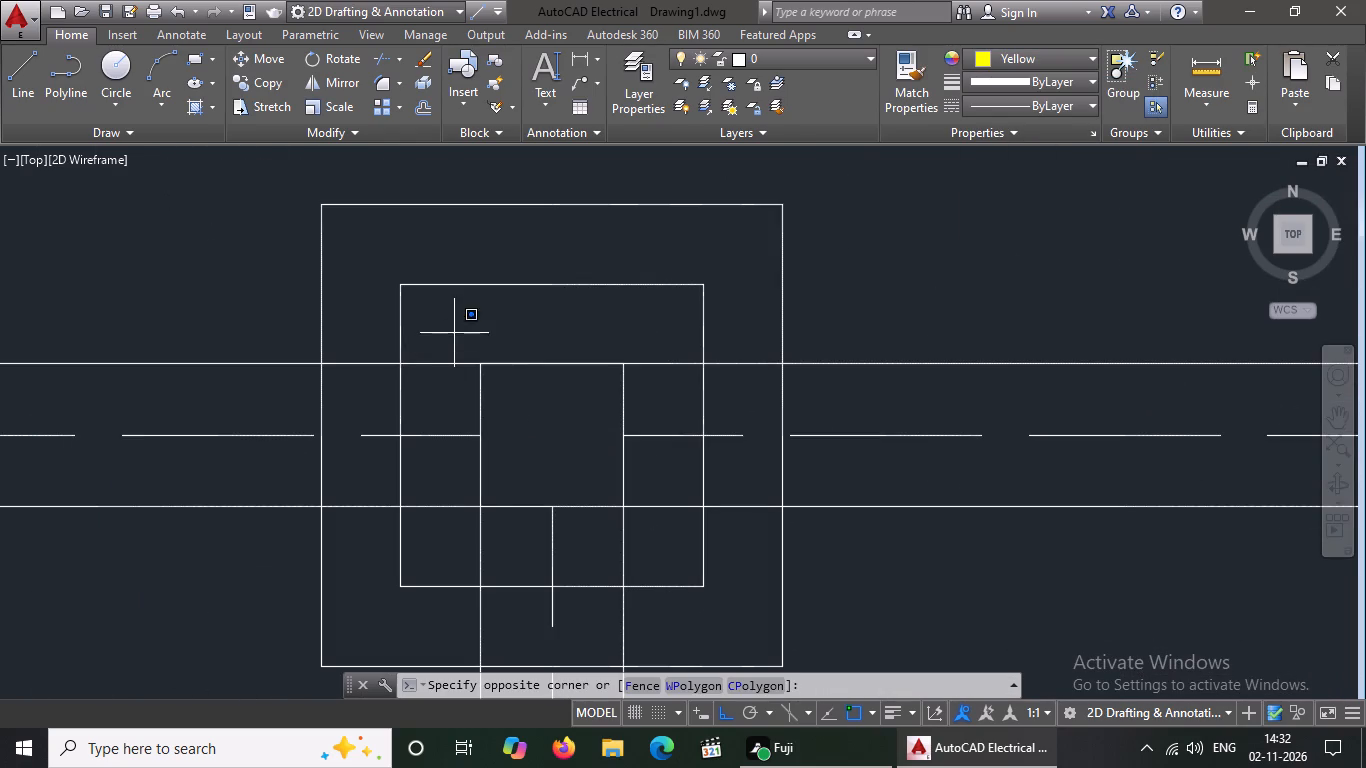
key(Escape)
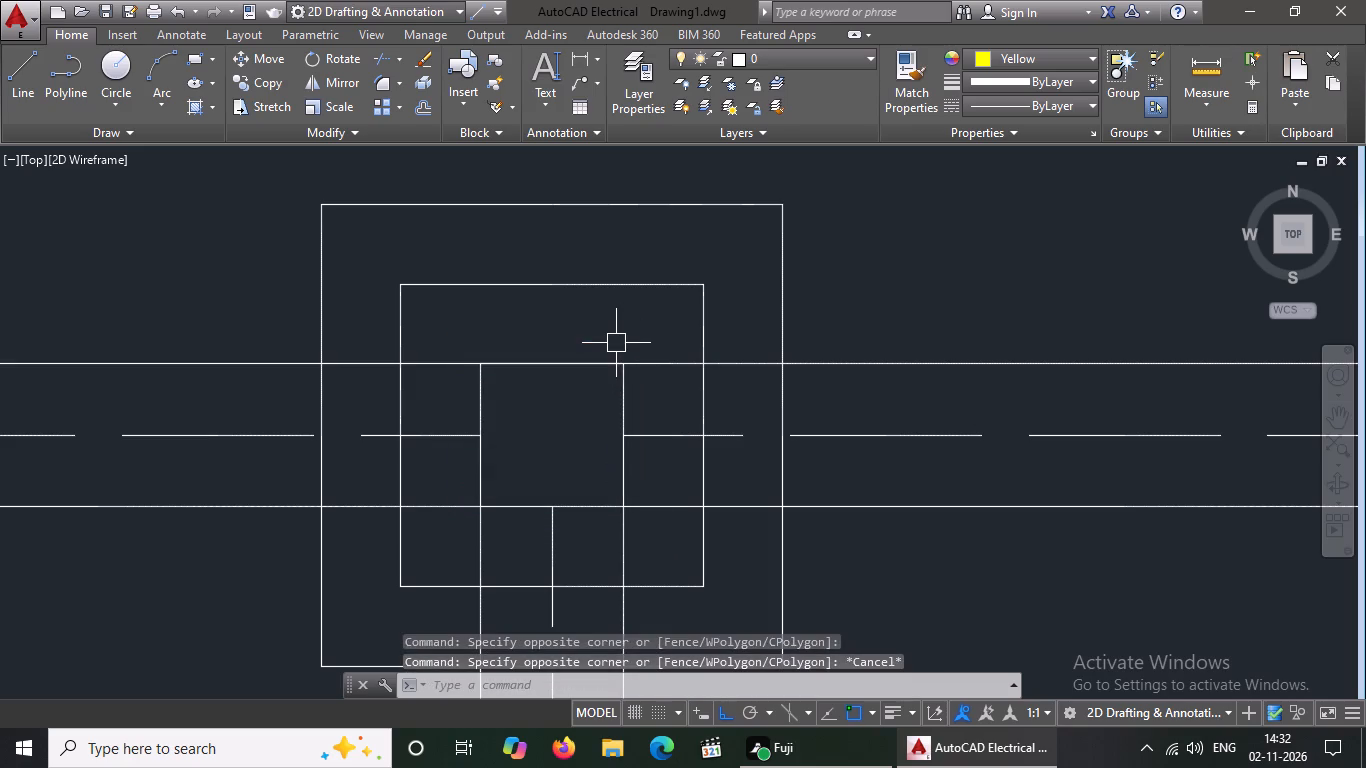
scroll(616, 344, down, 3)
key(Escape)
key(Escape)
Colour the column square Yellow at the second junction from the west on the second horizontal wall line.
scroll(628, 357, down, 3)
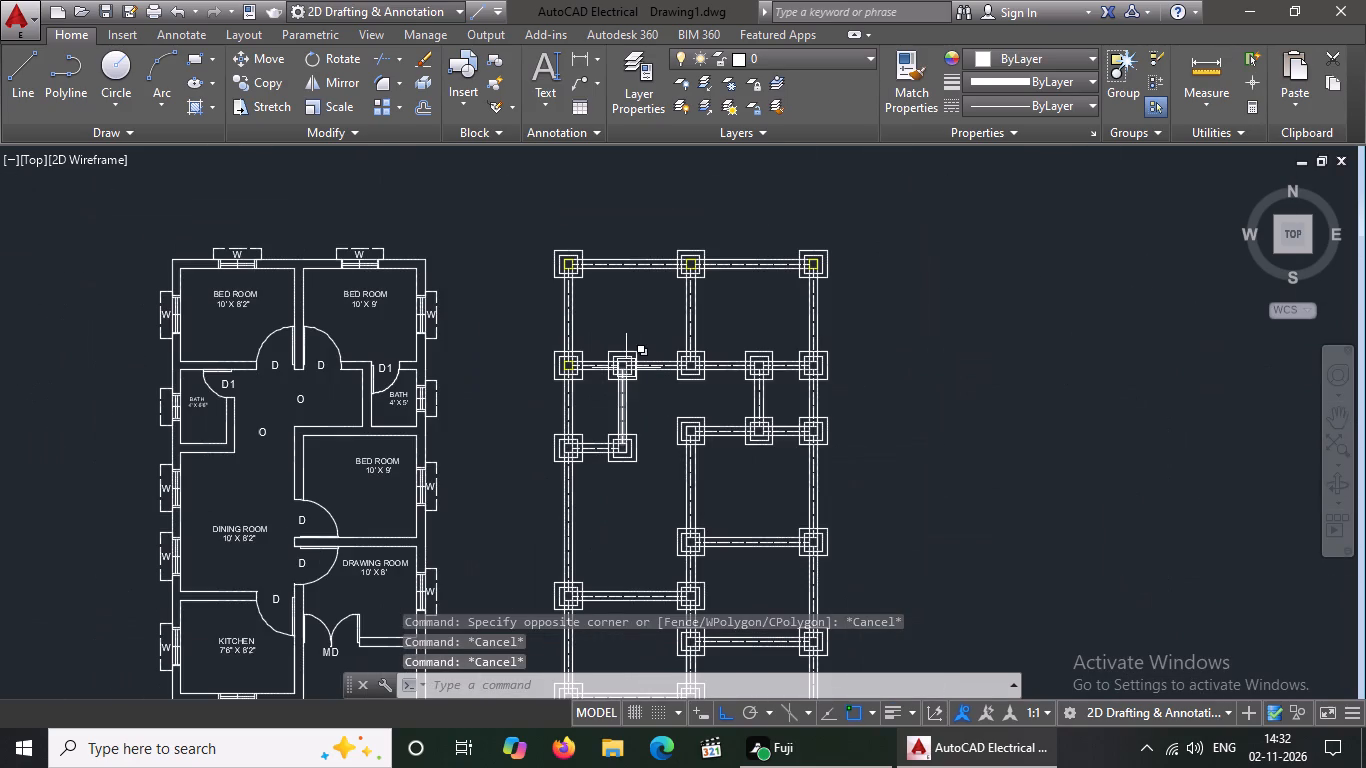
scroll(630, 369, up, 3)
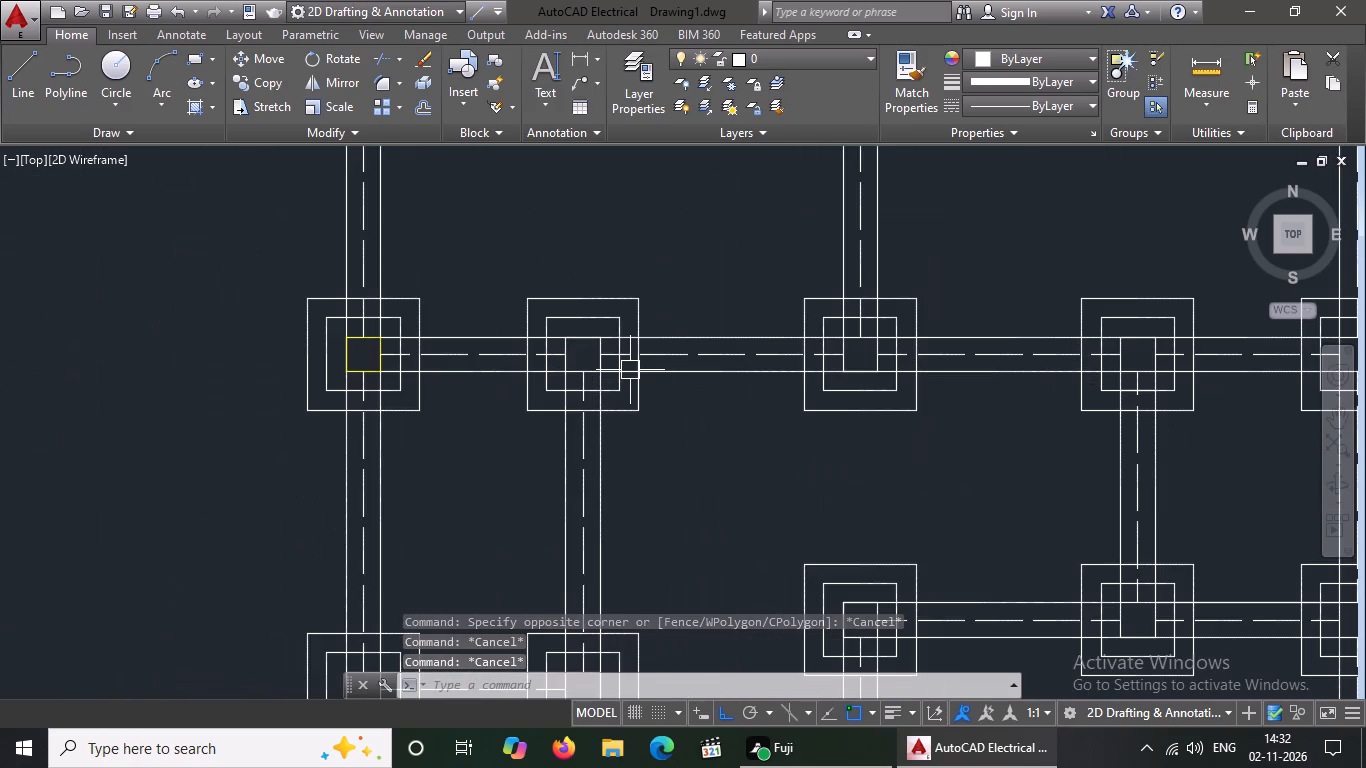
scroll(634, 372, up, 2)
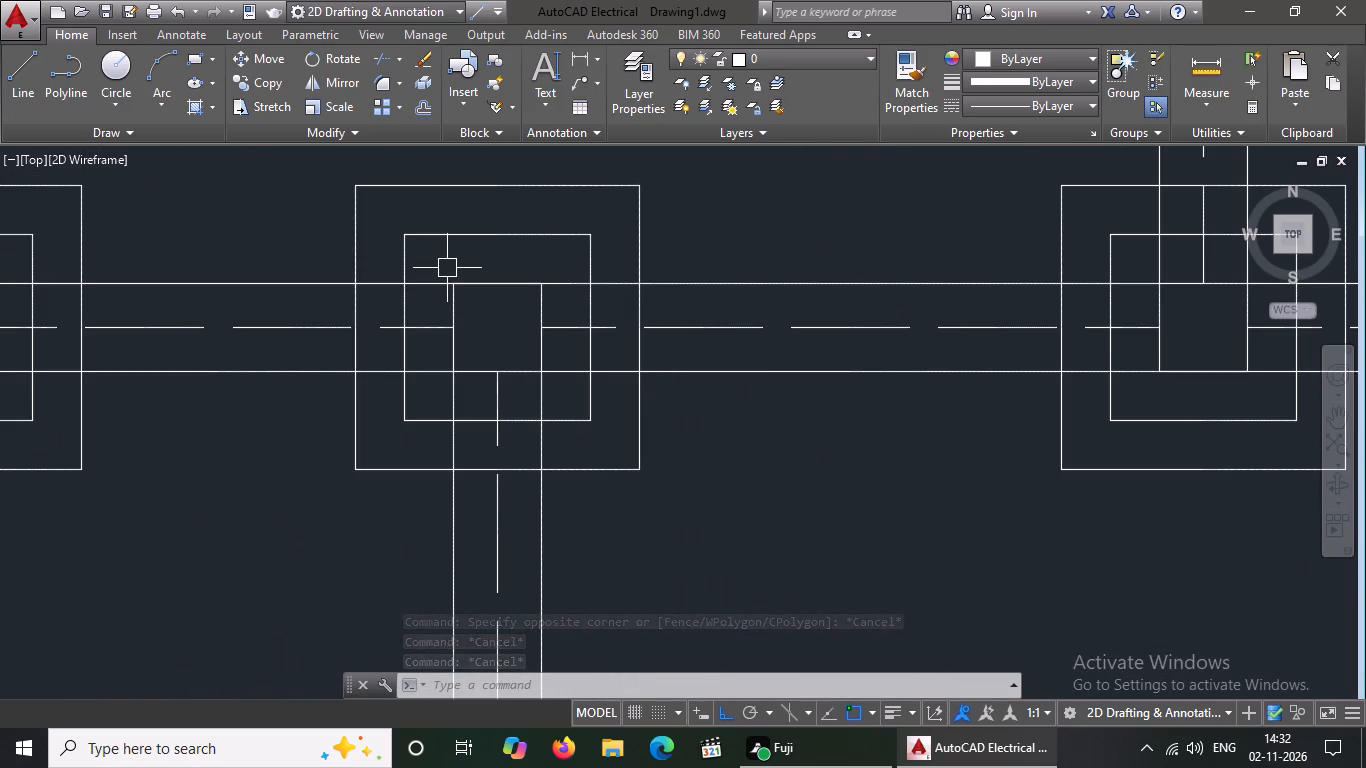
click(443, 264)
click(577, 393)
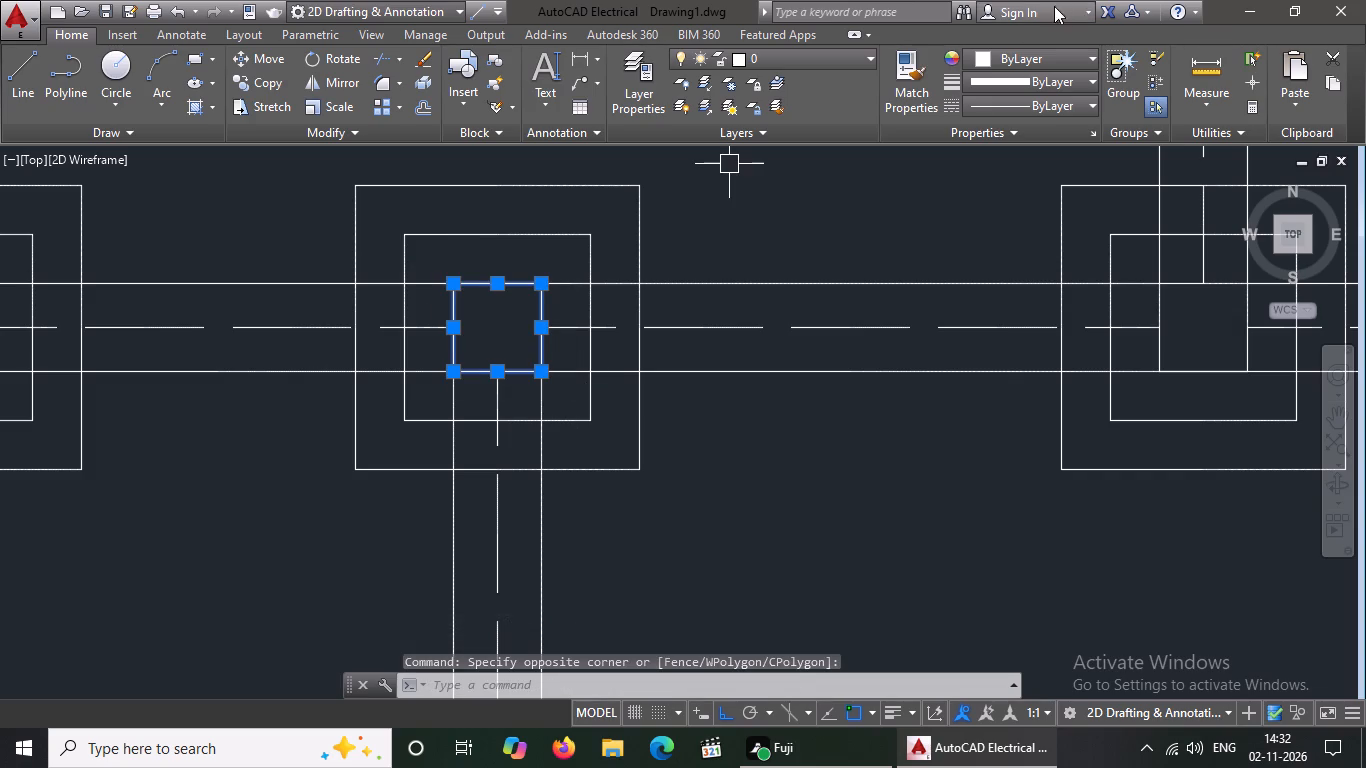
click(1044, 46)
click(1041, 58)
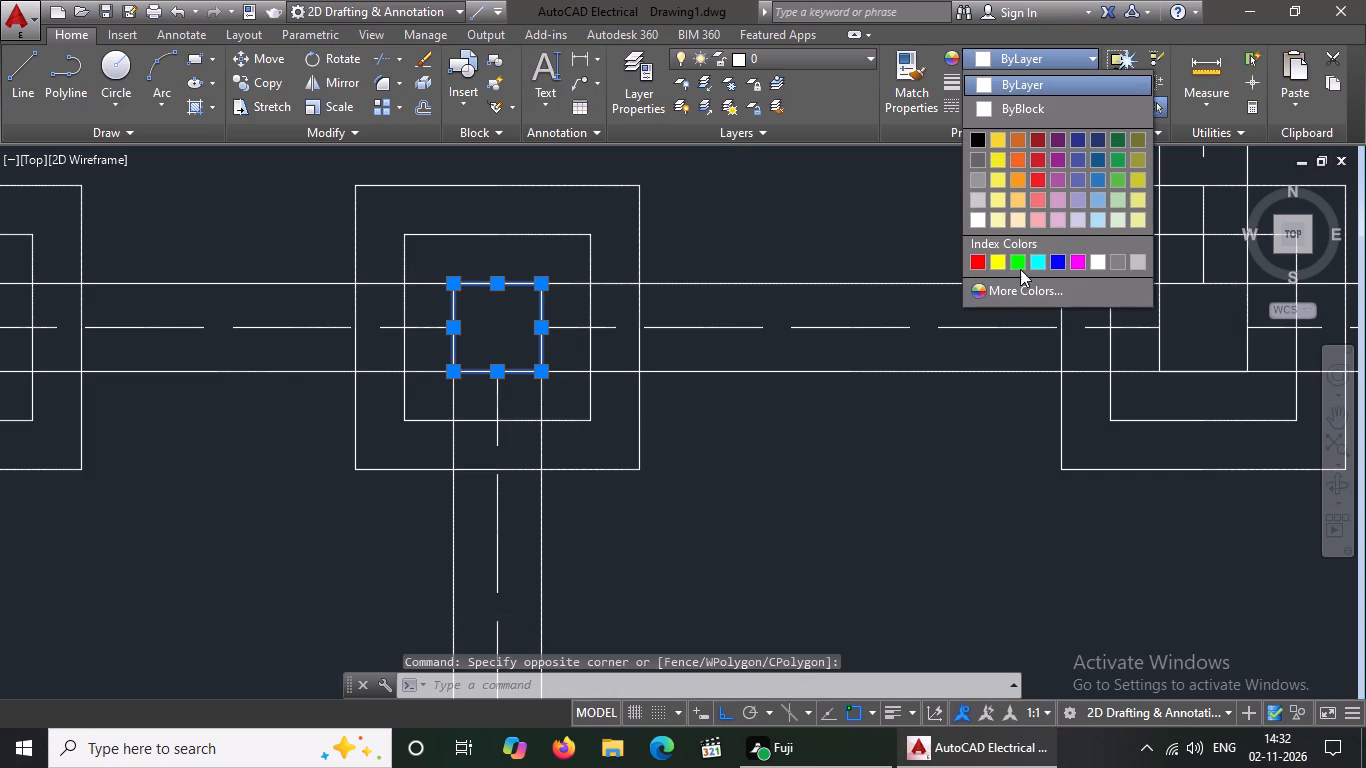
click(996, 263)
key(Escape)
Change the colour of the column square at the middle junction of the second horizontal wall line to Yellow.
scroll(669, 338, down, 1)
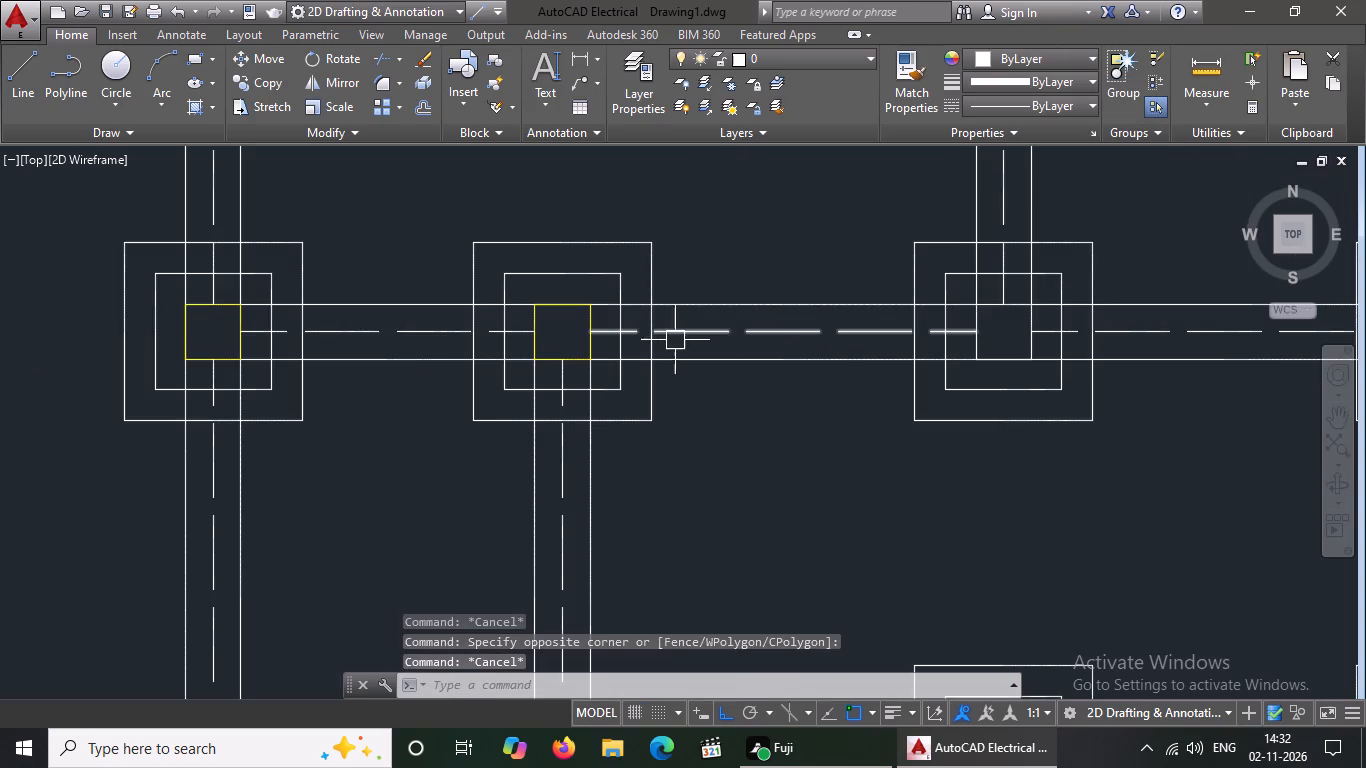
scroll(1017, 317, up, 2)
click(883, 255)
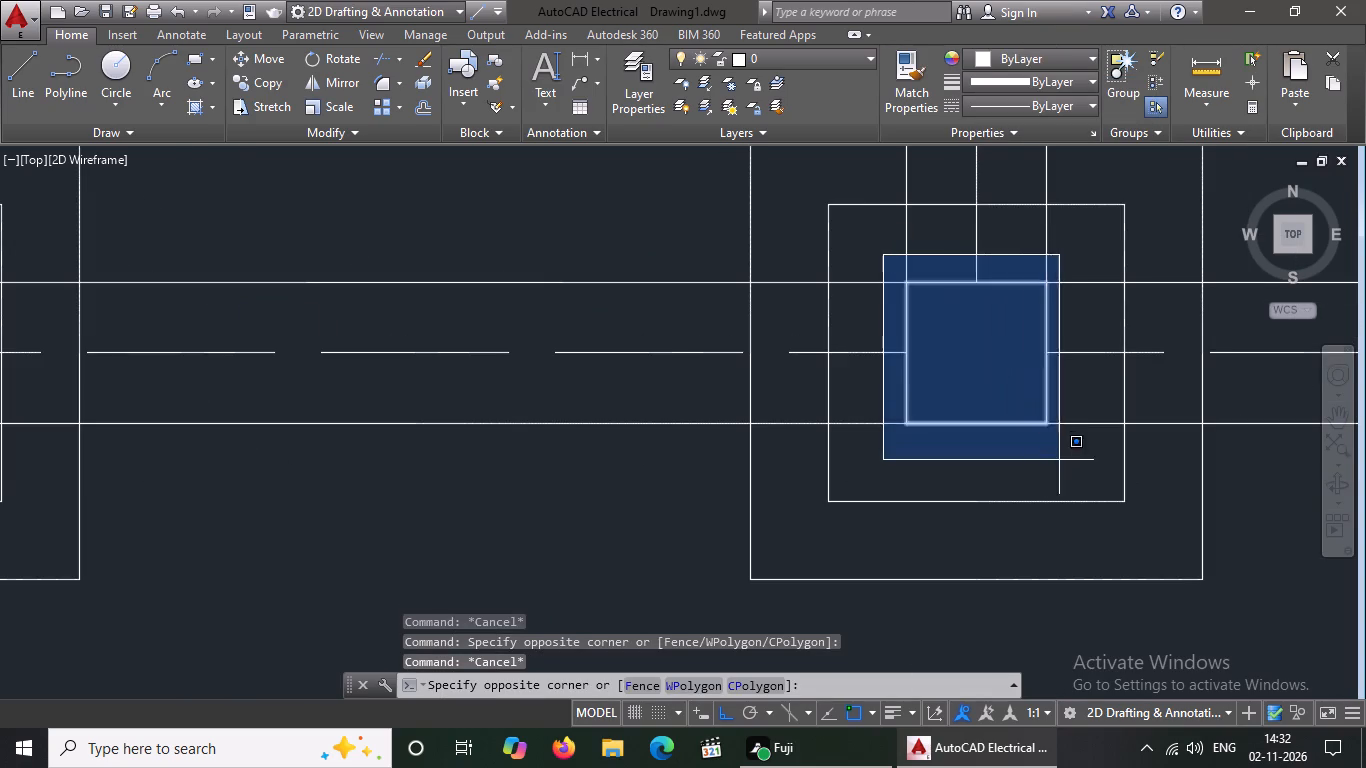
click(1061, 461)
click(1030, 62)
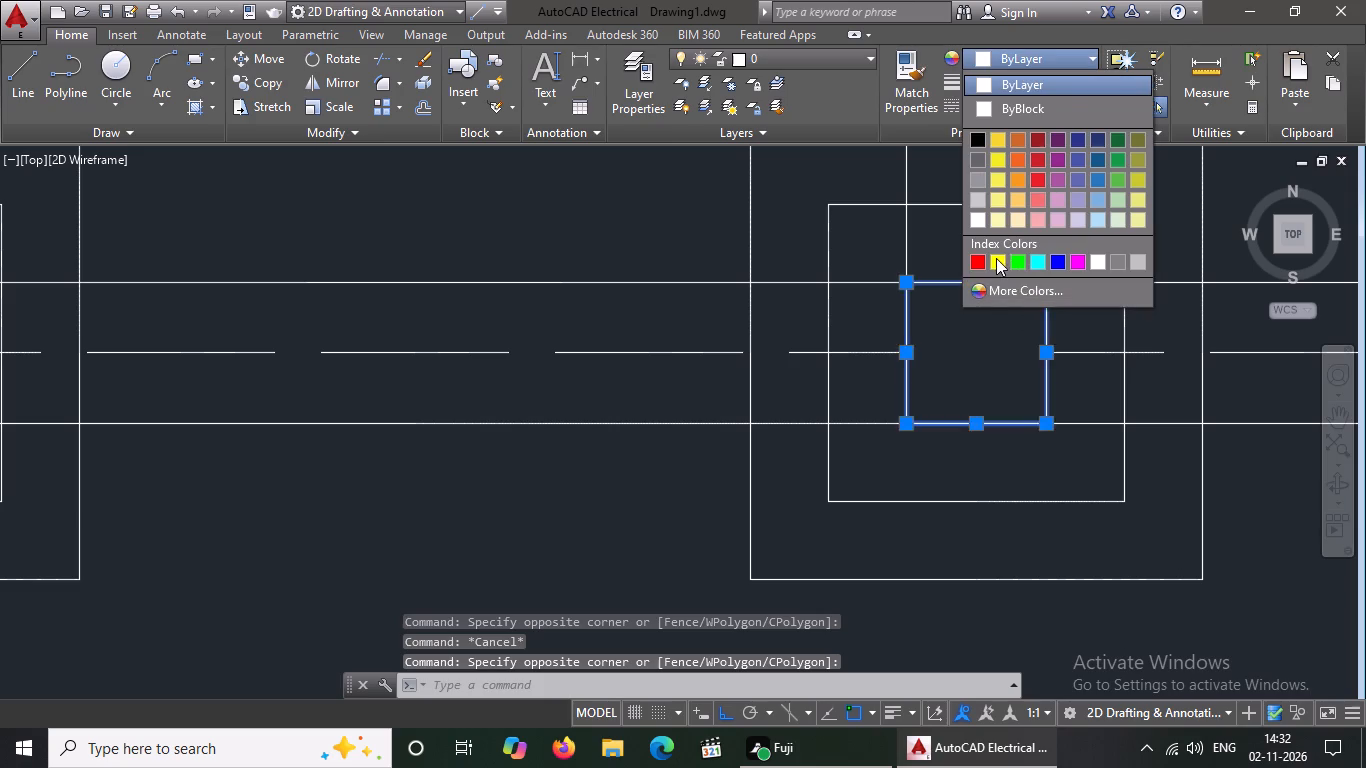
click(996, 258)
key(Escape)
Colour the column square Yellow at the fourth junction from the west on the second horizontal wall line.
scroll(778, 353, down, 6)
scroll(865, 352, up, 2)
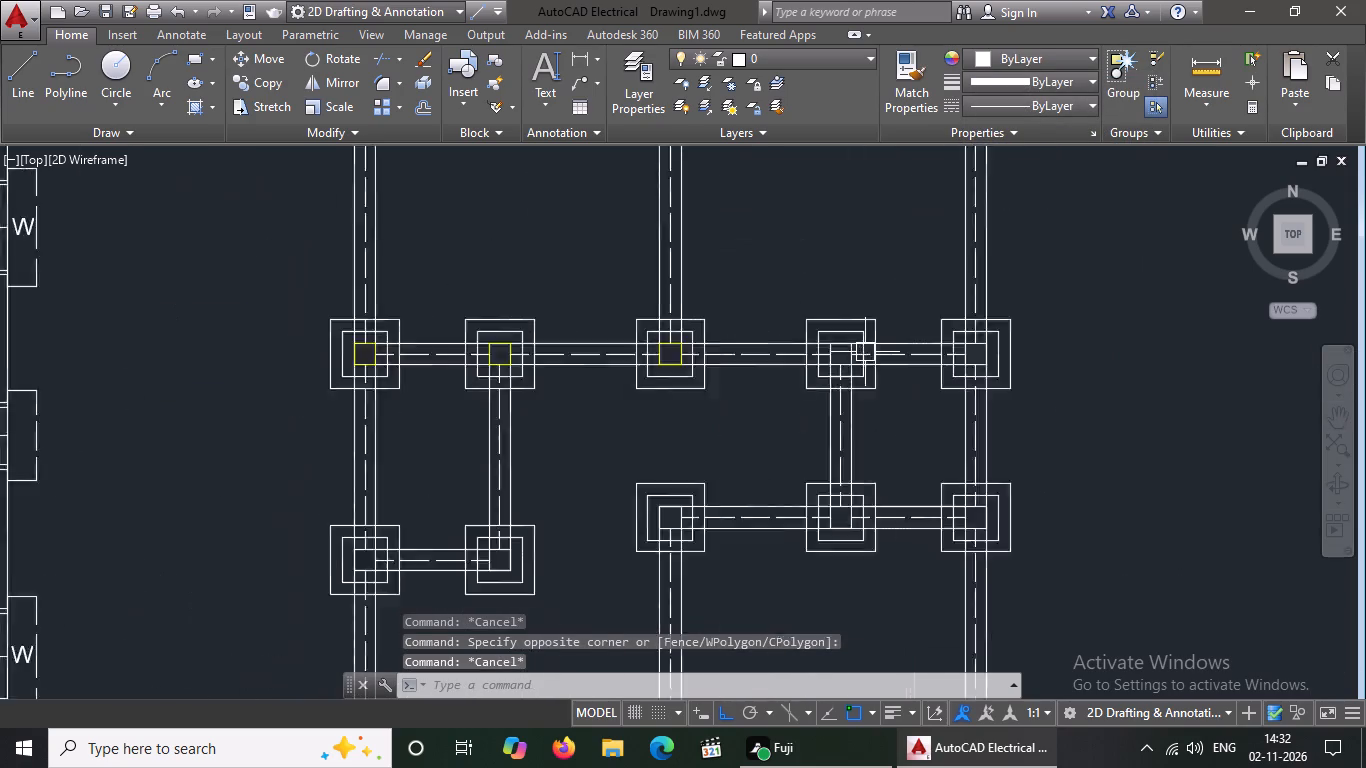
scroll(865, 352, up, 4)
click(592, 267)
click(786, 467)
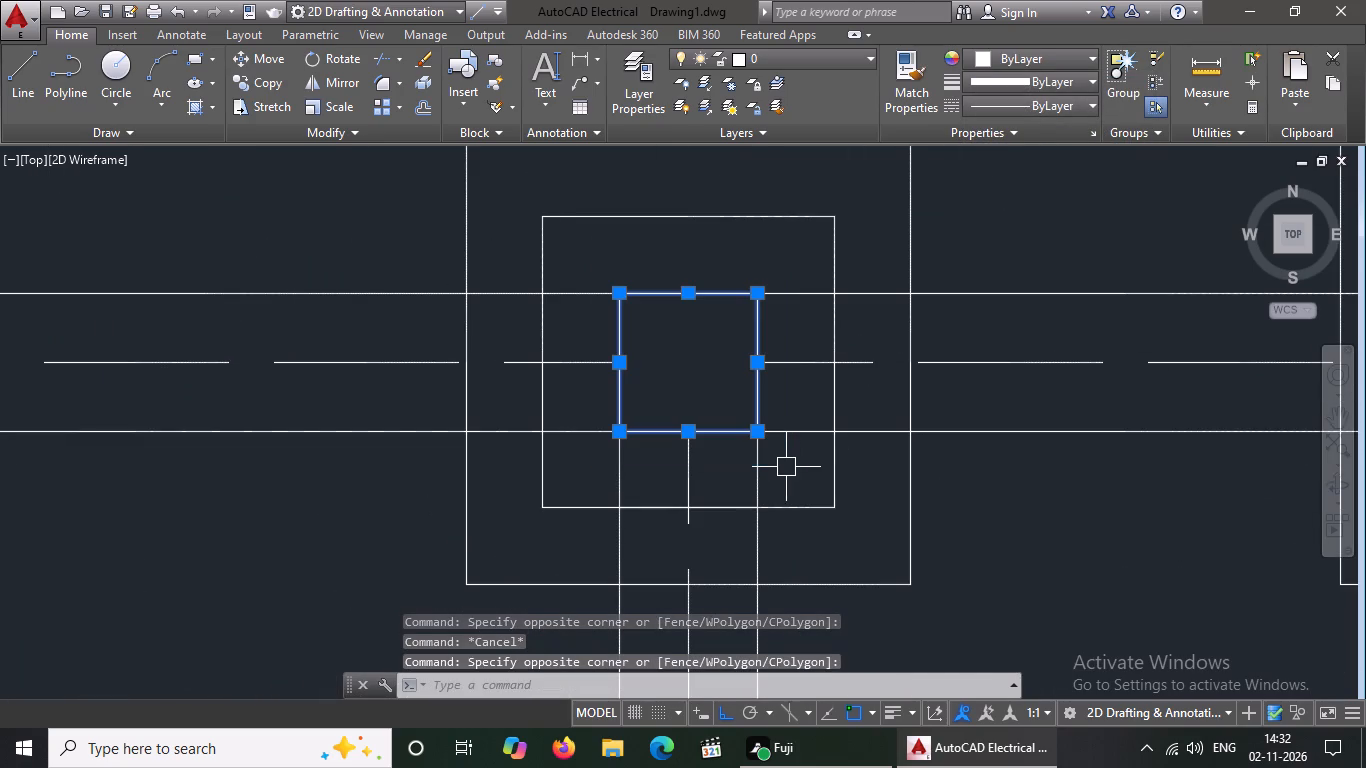
click(1009, 51)
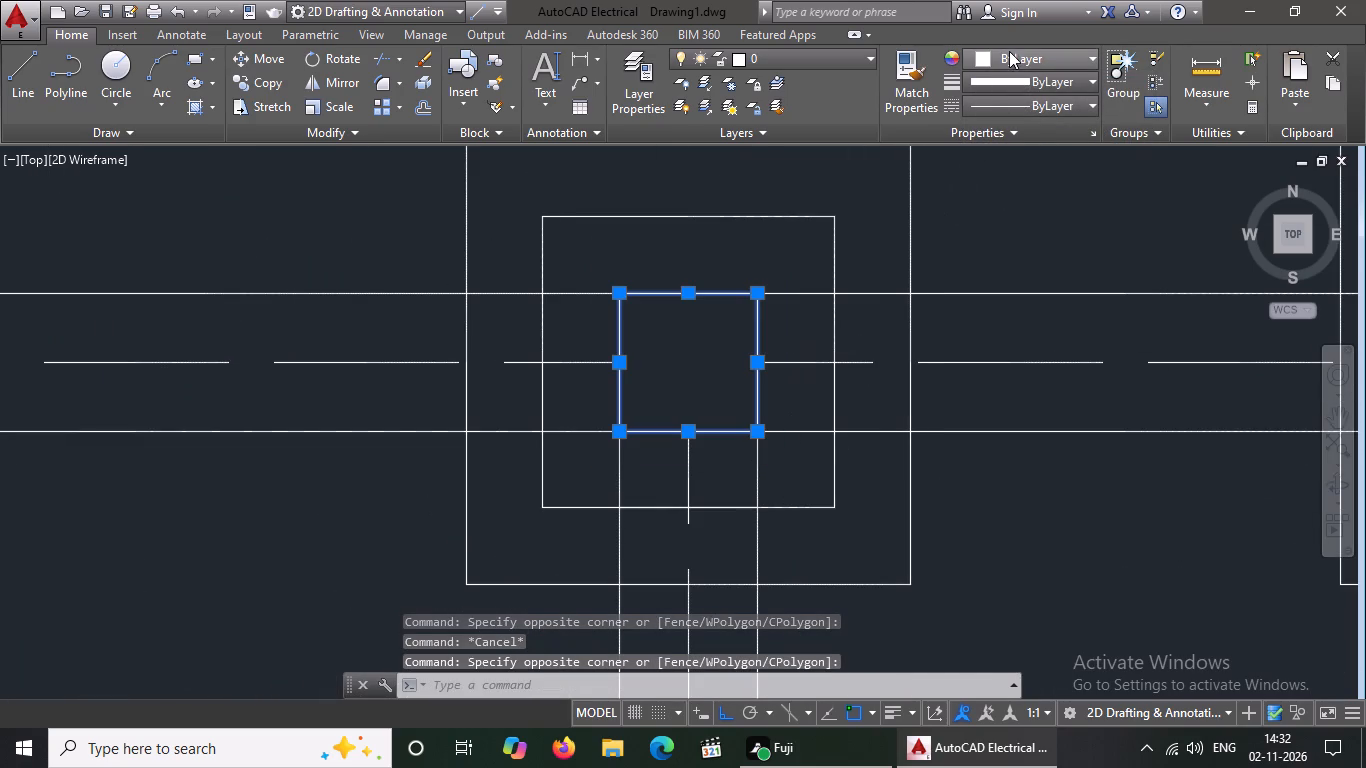
click(1001, 264)
key(Escape)
Change the colour of the column square at the east end of the second horizontal wall line to Yellow.
scroll(718, 424, down, 4)
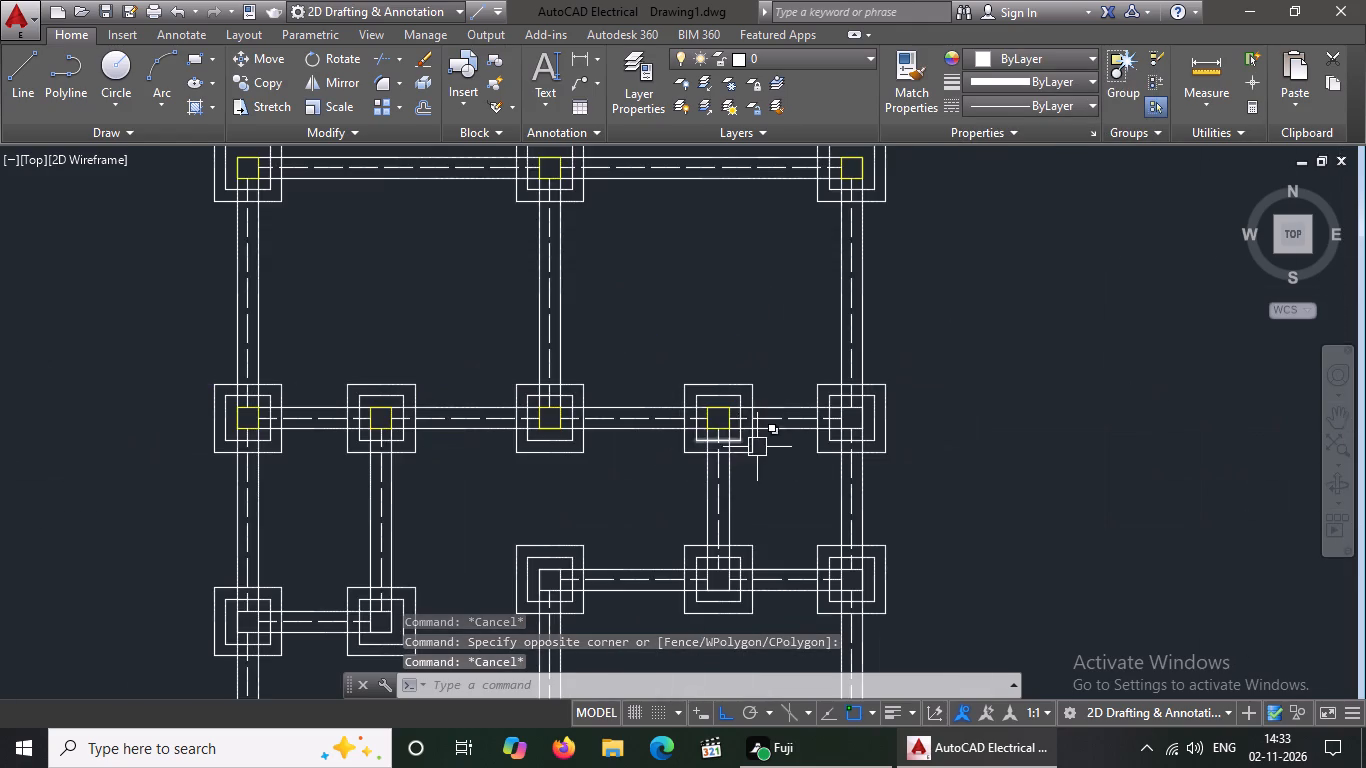
scroll(795, 410, up, 4)
scroll(1063, 391, down, 3)
scroll(1289, 376, up, 3)
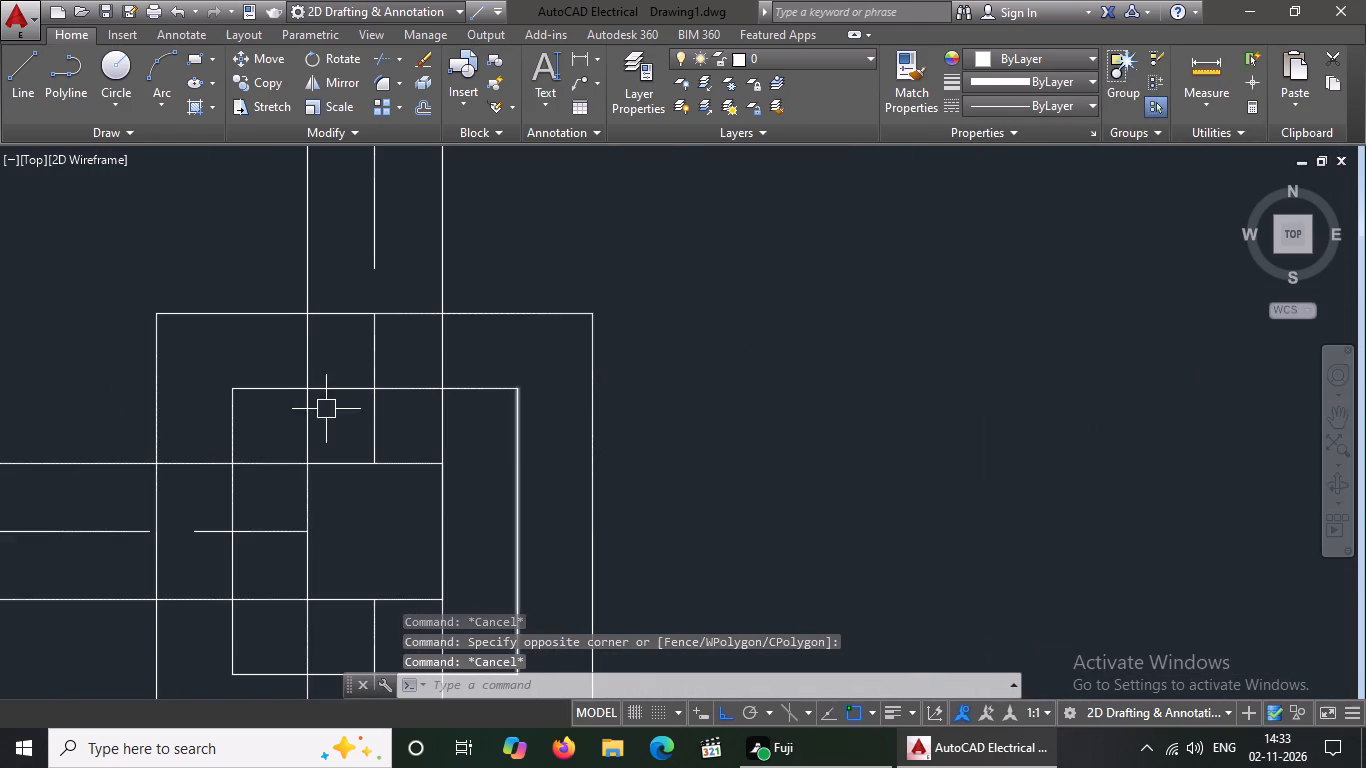
scroll(444, 383, down, 1)
click(337, 413)
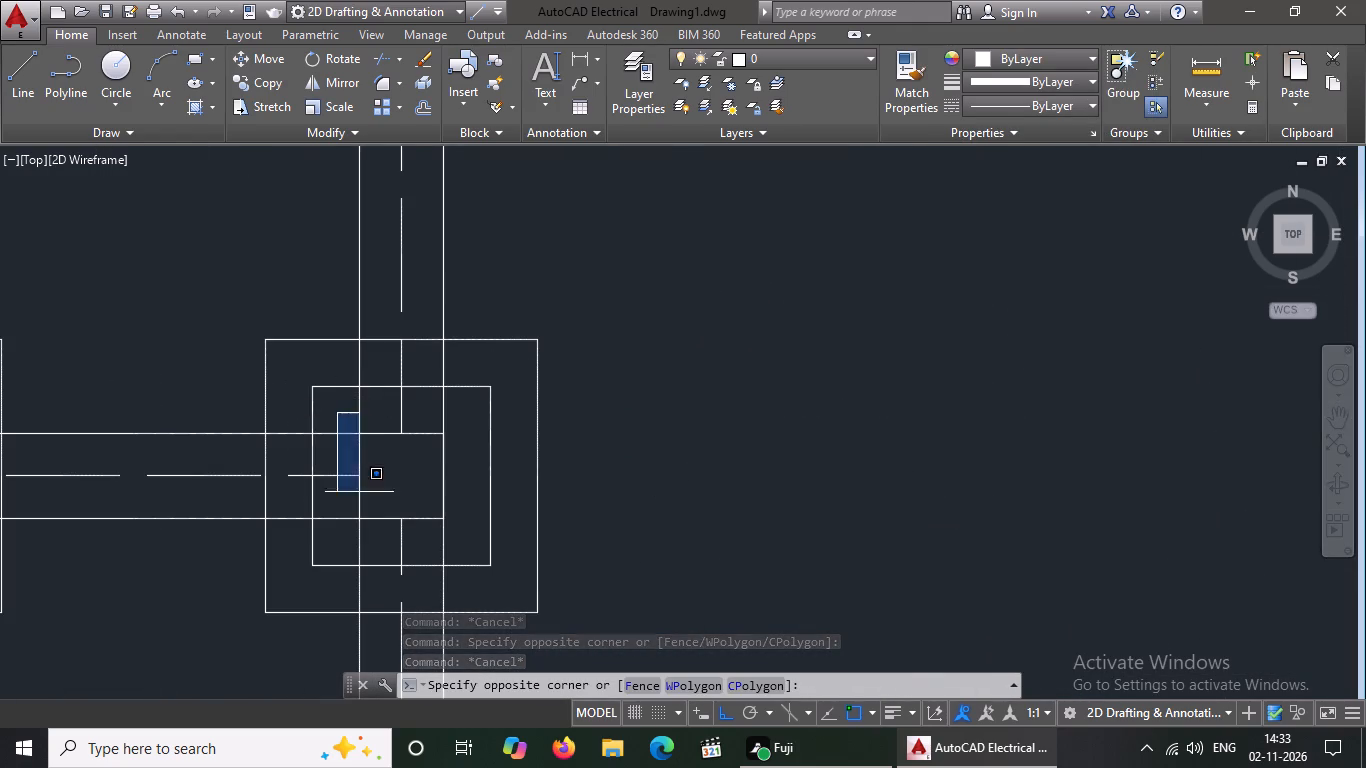
drag(457, 536, 483, 514)
click(1038, 54)
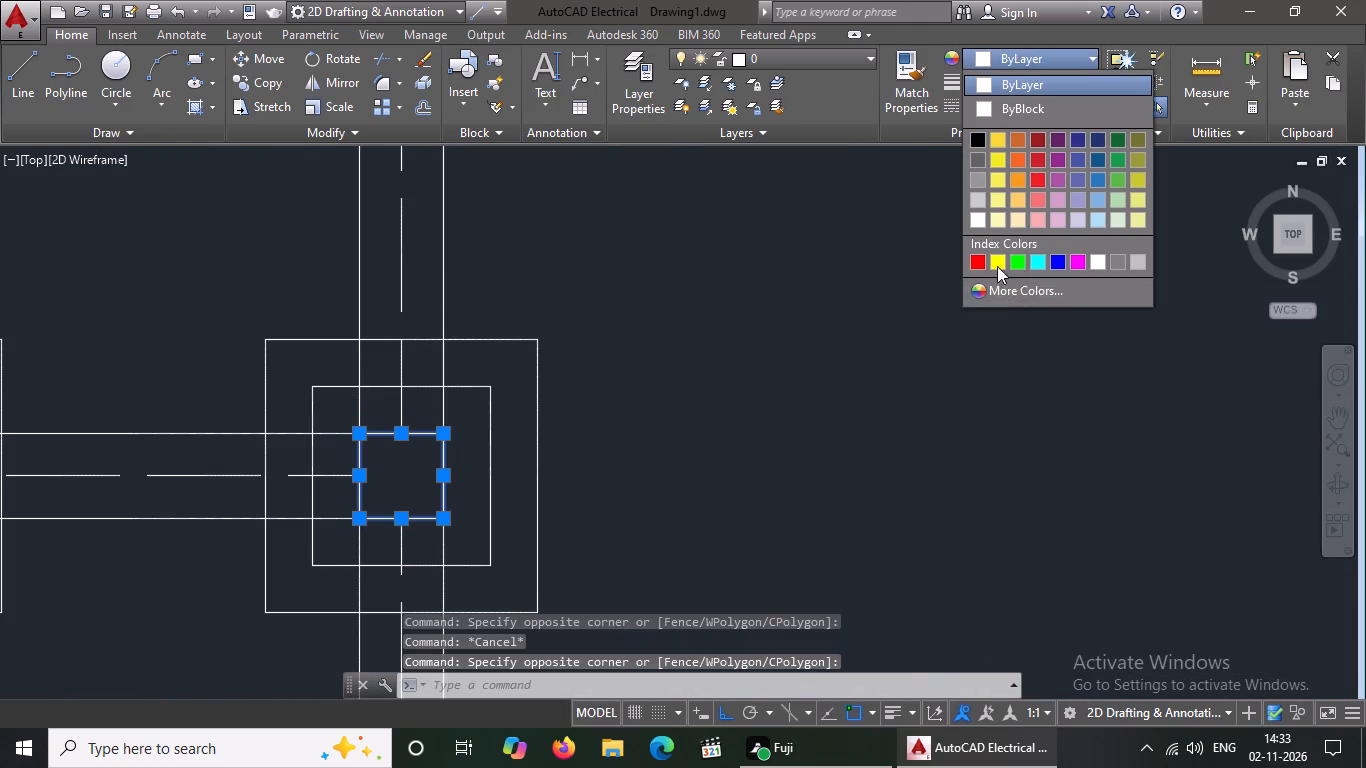
click(993, 259)
key(Escape)
scroll(698, 310, down, 4)
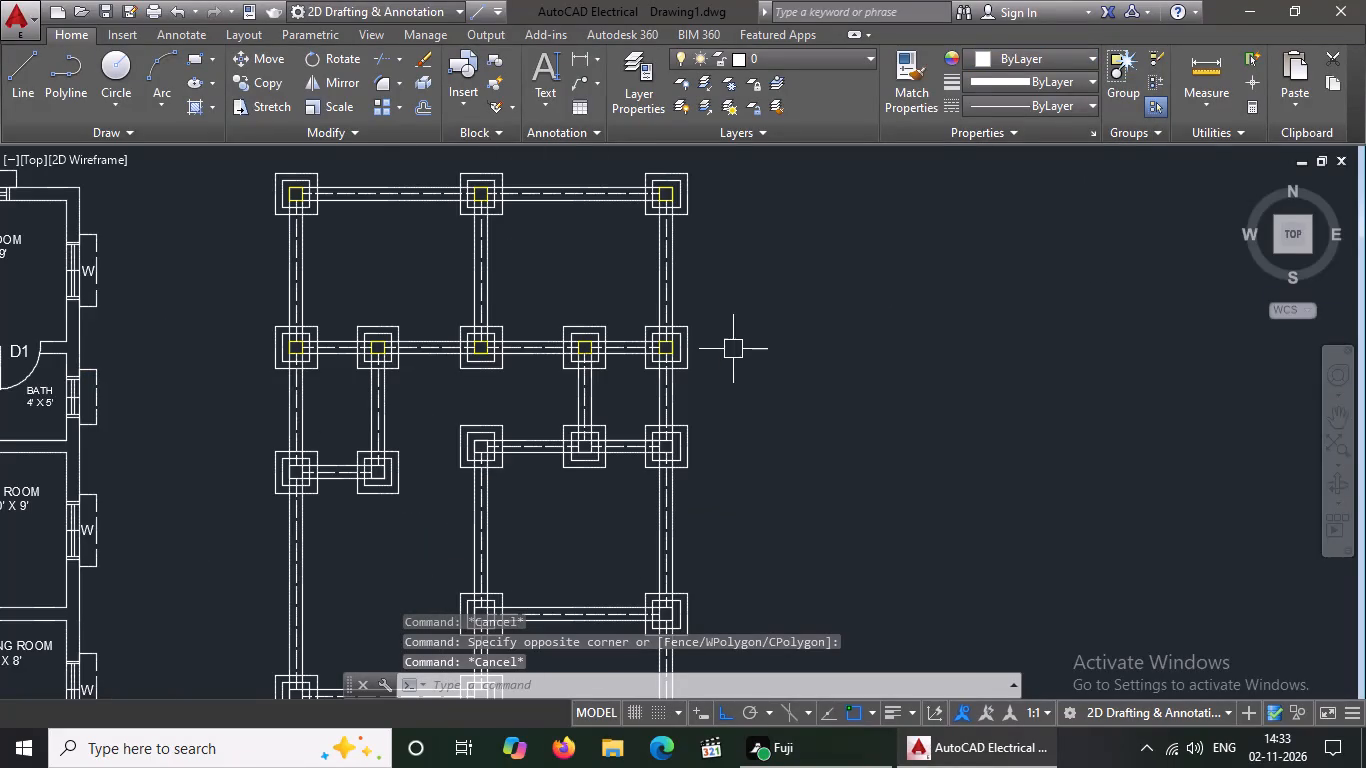
Colour the column square Yellow at the west end of the short eastern wall line just south of the second horizontal wall line.
scroll(443, 462, up, 3)
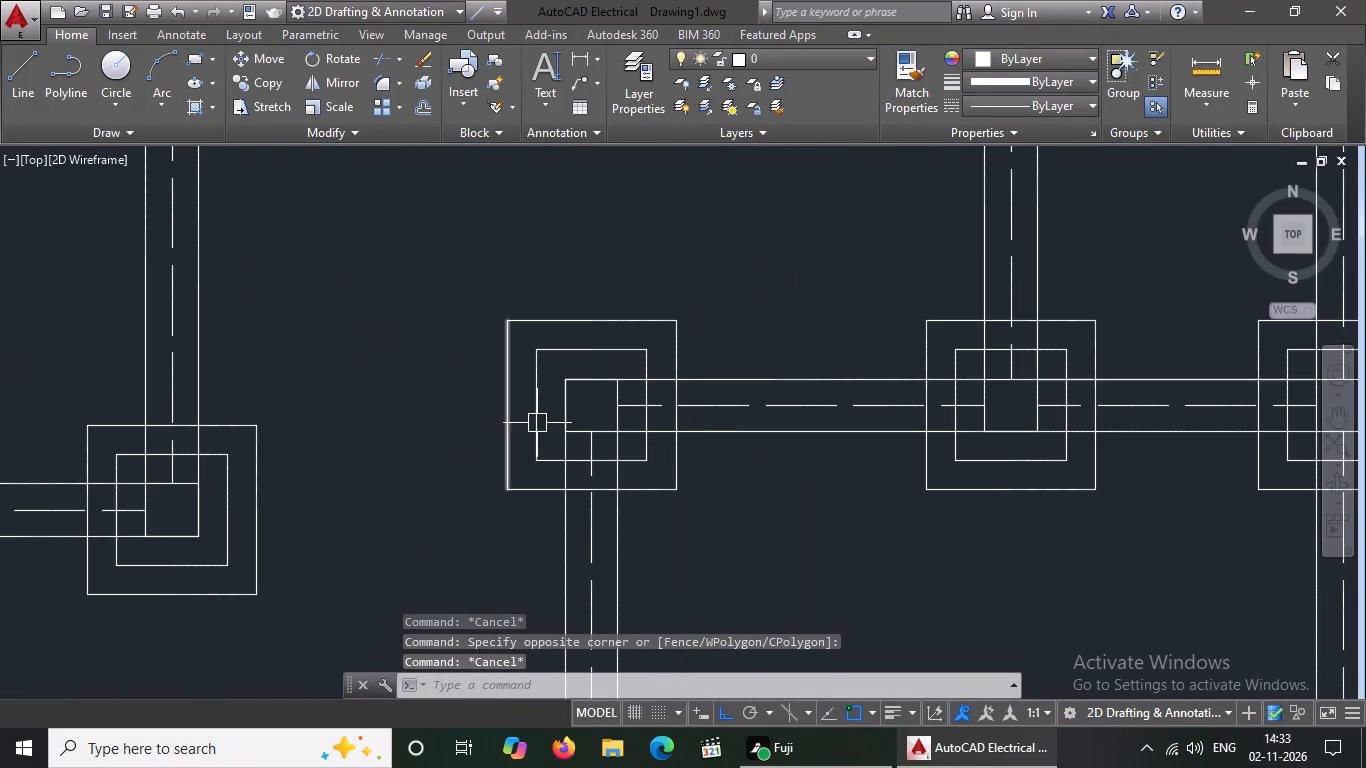
scroll(548, 381, up, 2)
drag(555, 338, 575, 380)
drag(752, 547, 752, 545)
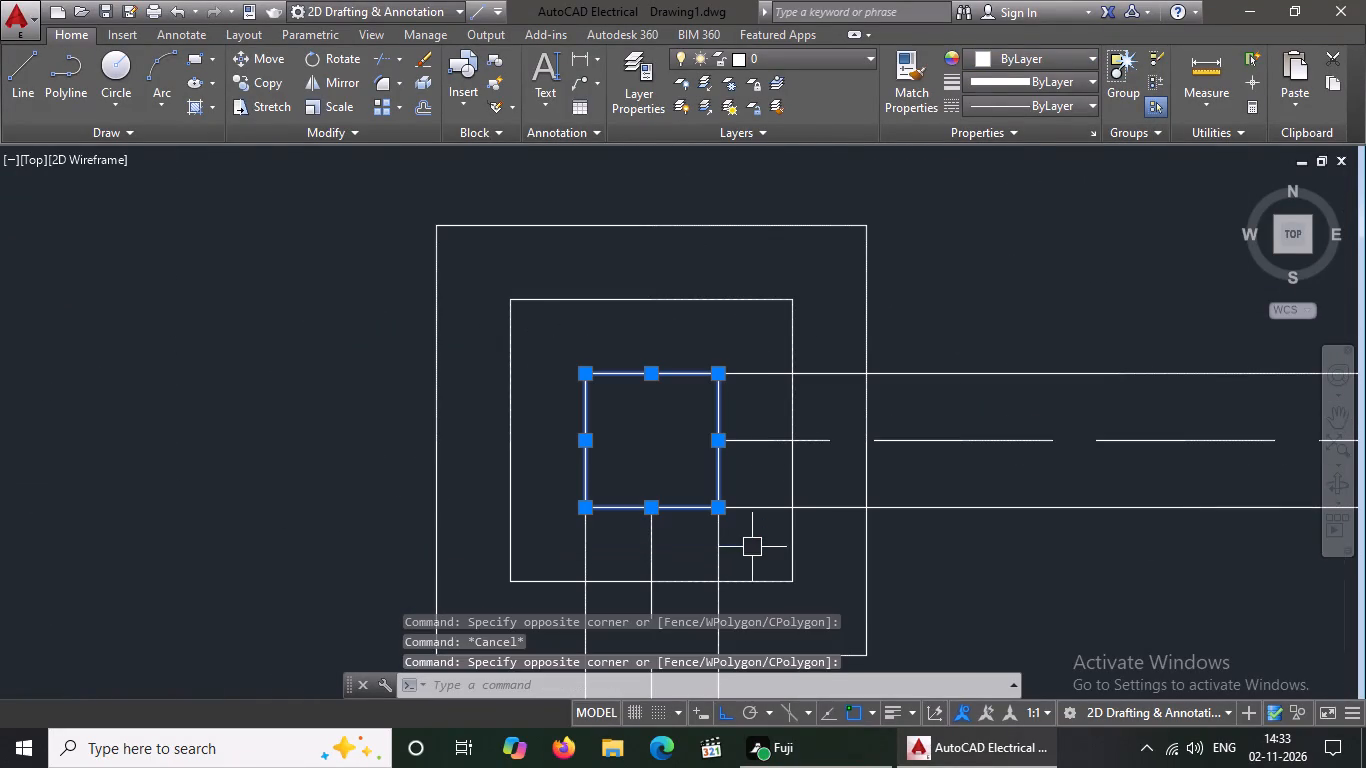
drag(752, 545, 754, 529)
click(1003, 58)
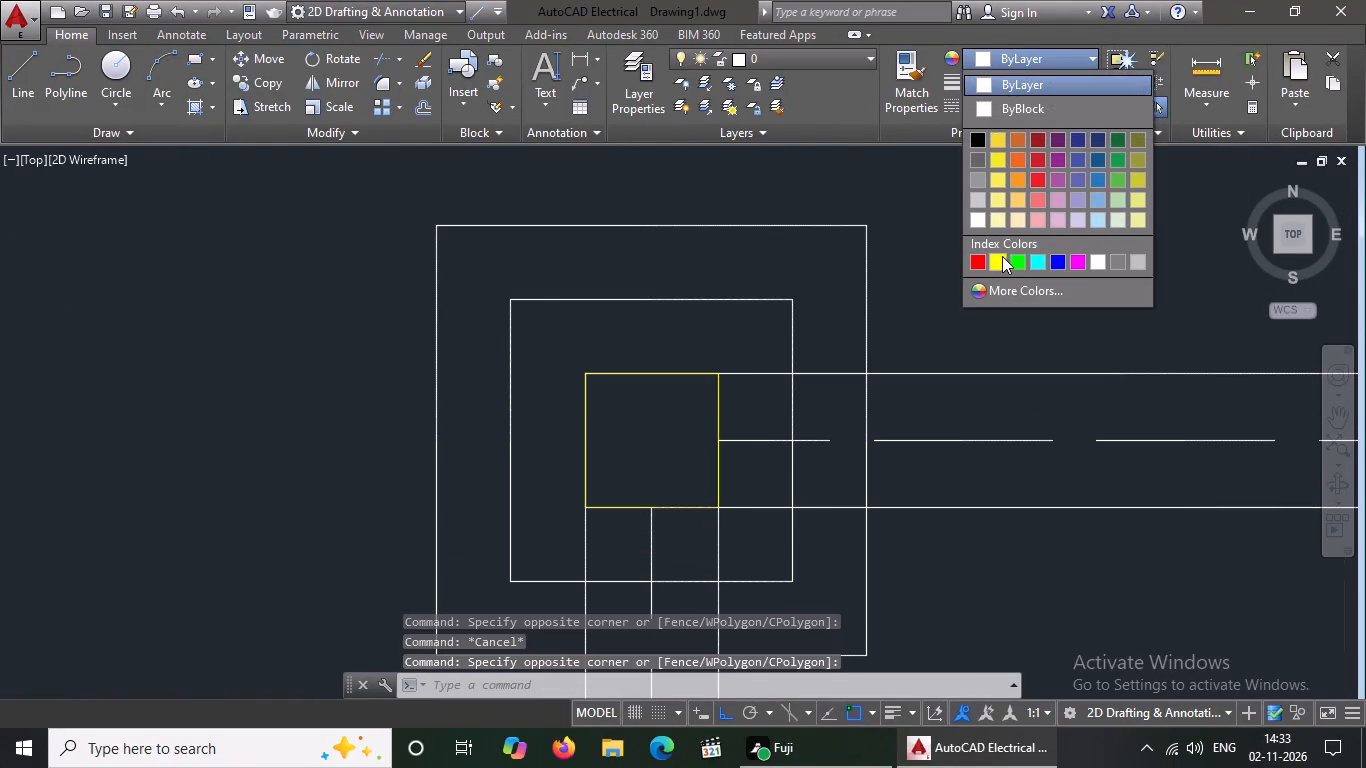
click(997, 262)
key(Escape)
scroll(670, 399, down, 2)
scroll(993, 401, down, 3)
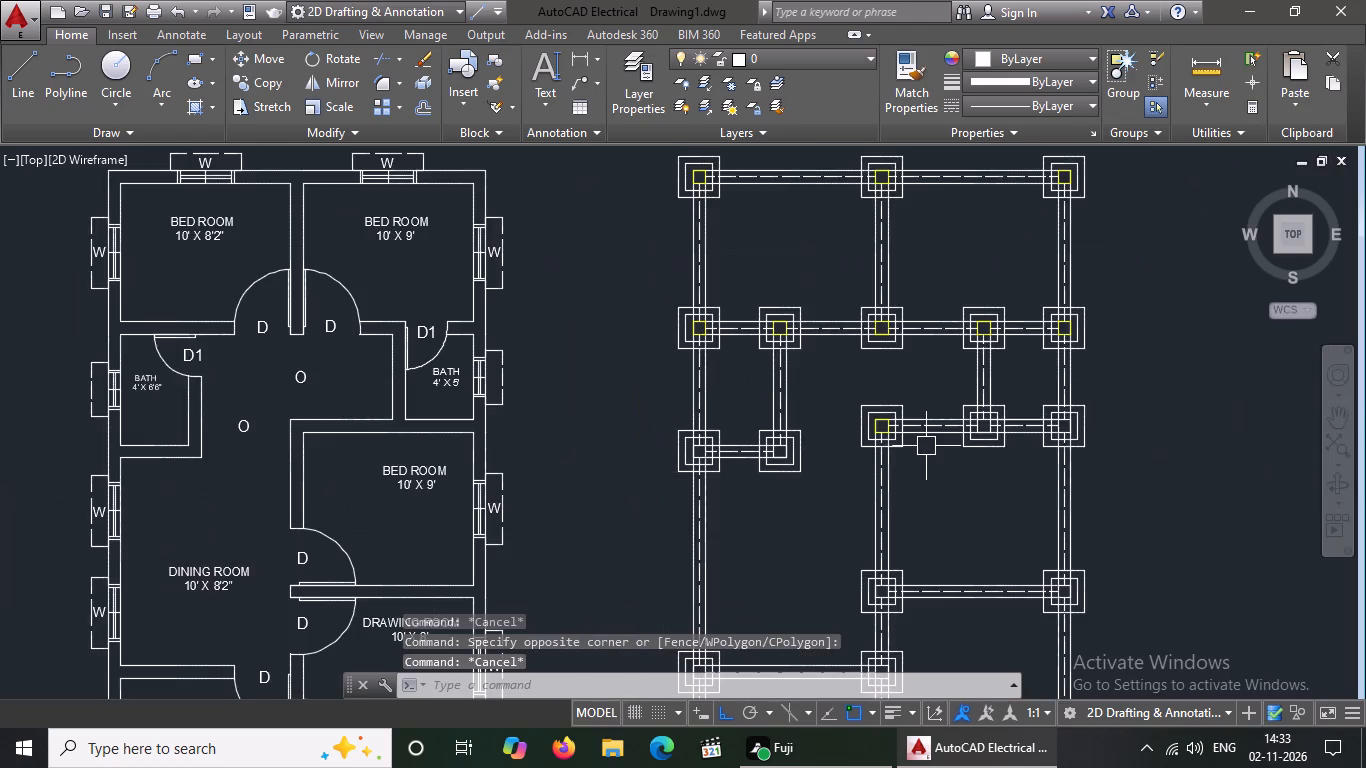
Change the colour of the column square at the middle junction of that short eastern wall line to Yellow.
scroll(1130, 422, up, 4)
scroll(485, 416, up, 3)
drag(494, 347, 494, 346)
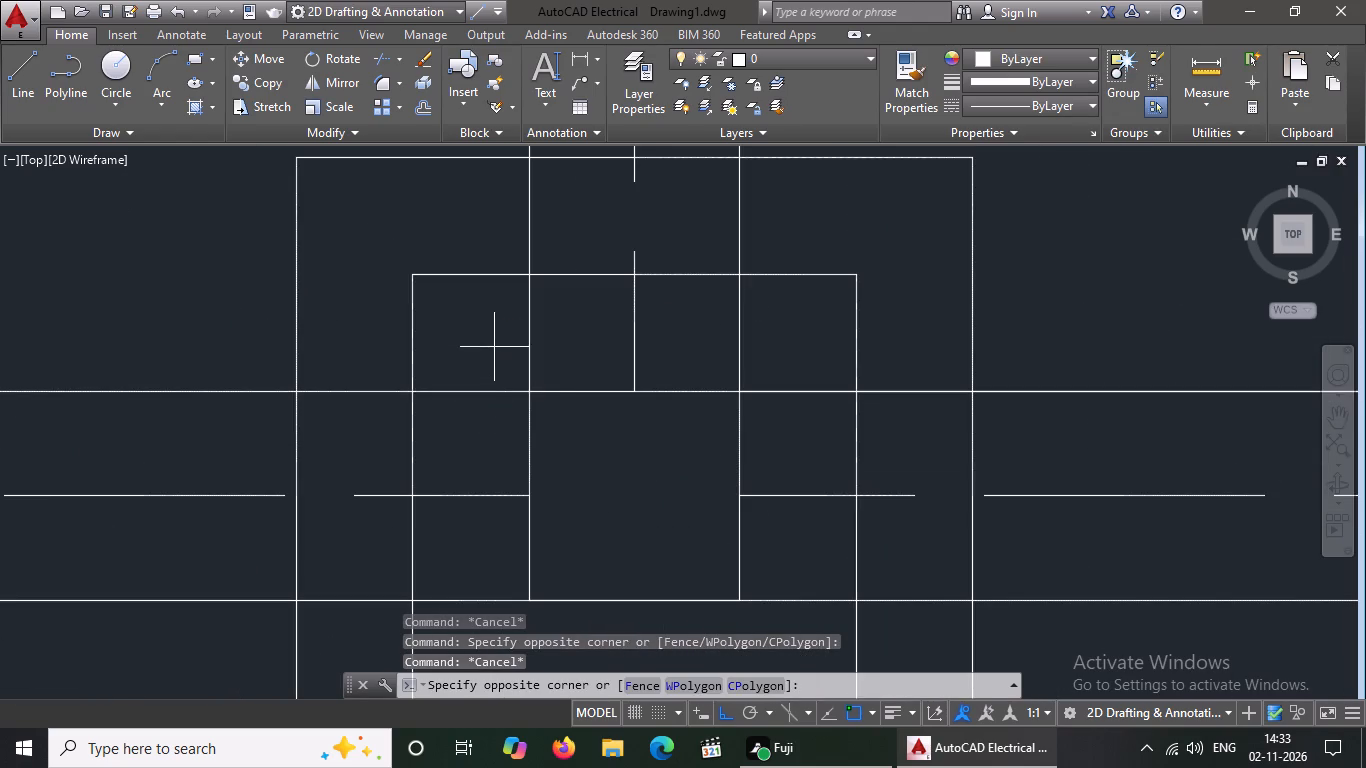
drag(494, 346, 503, 361)
scroll(571, 448, down, 4)
click(617, 490)
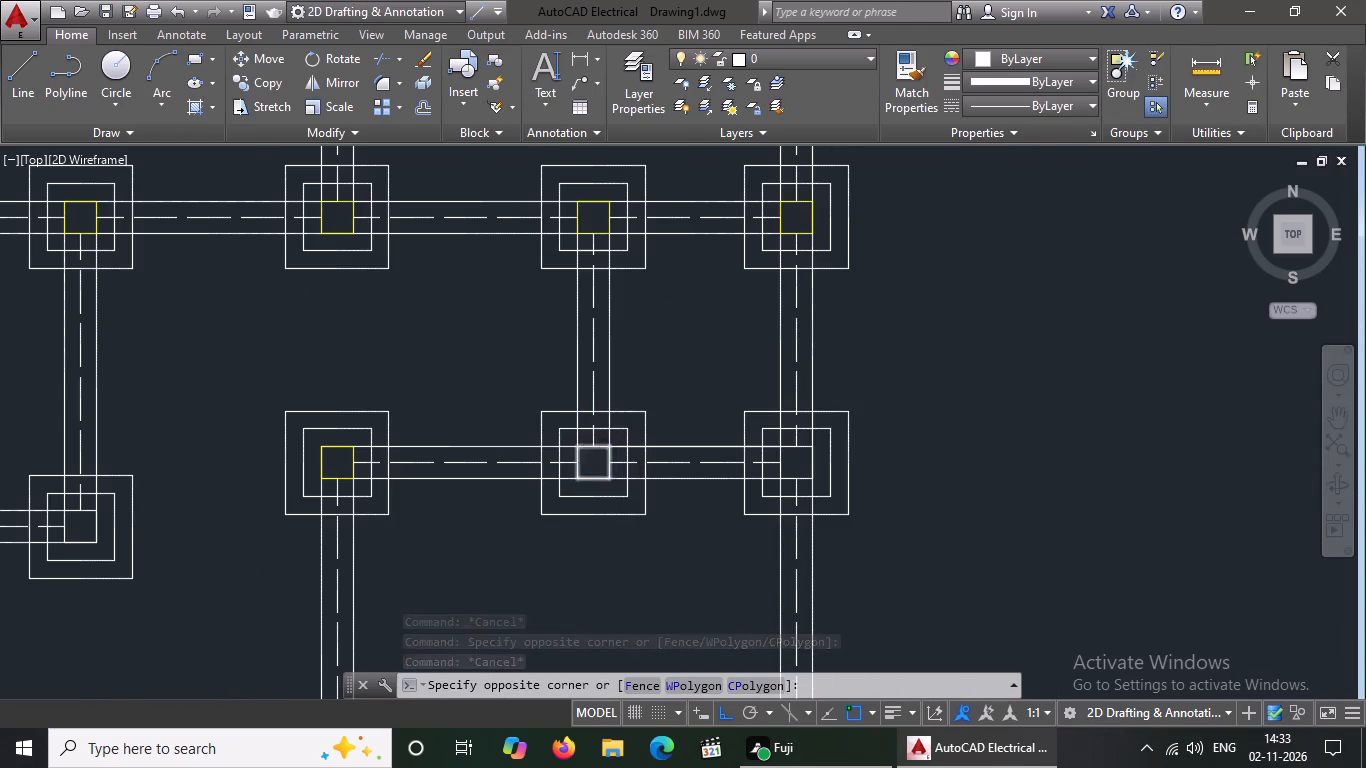
click(1016, 59)
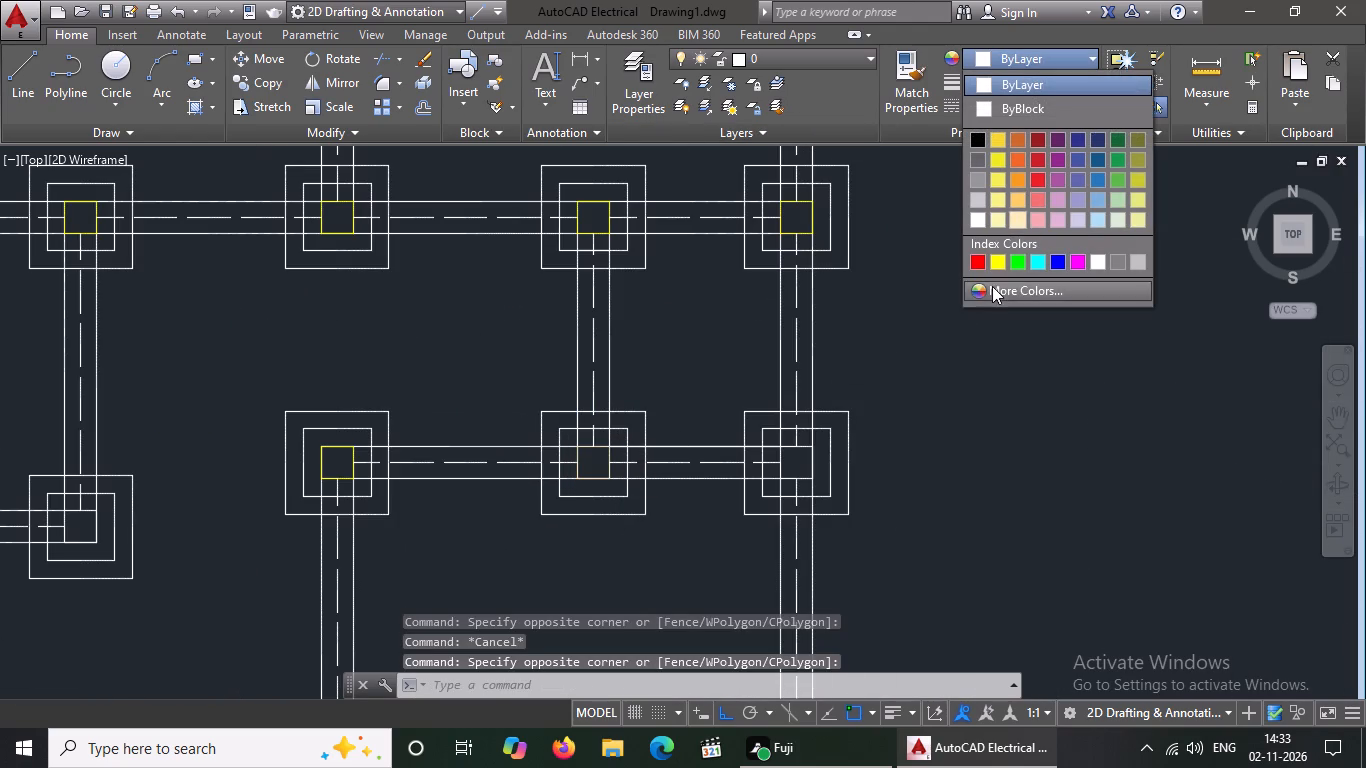
click(995, 269)
key(Escape)
Colour the column square Yellow at the east end of the same short wall line, on the outer east wall.
scroll(778, 477, up, 3)
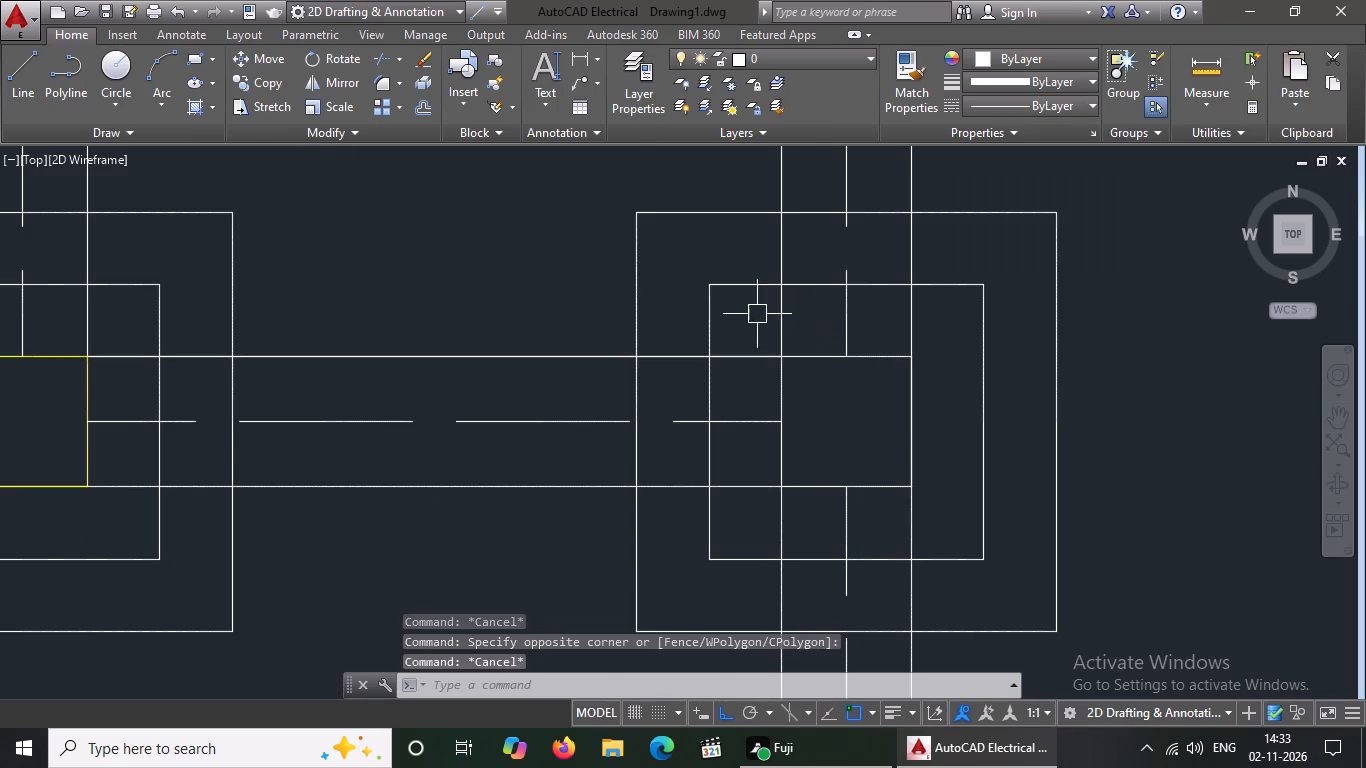
click(760, 318)
click(941, 503)
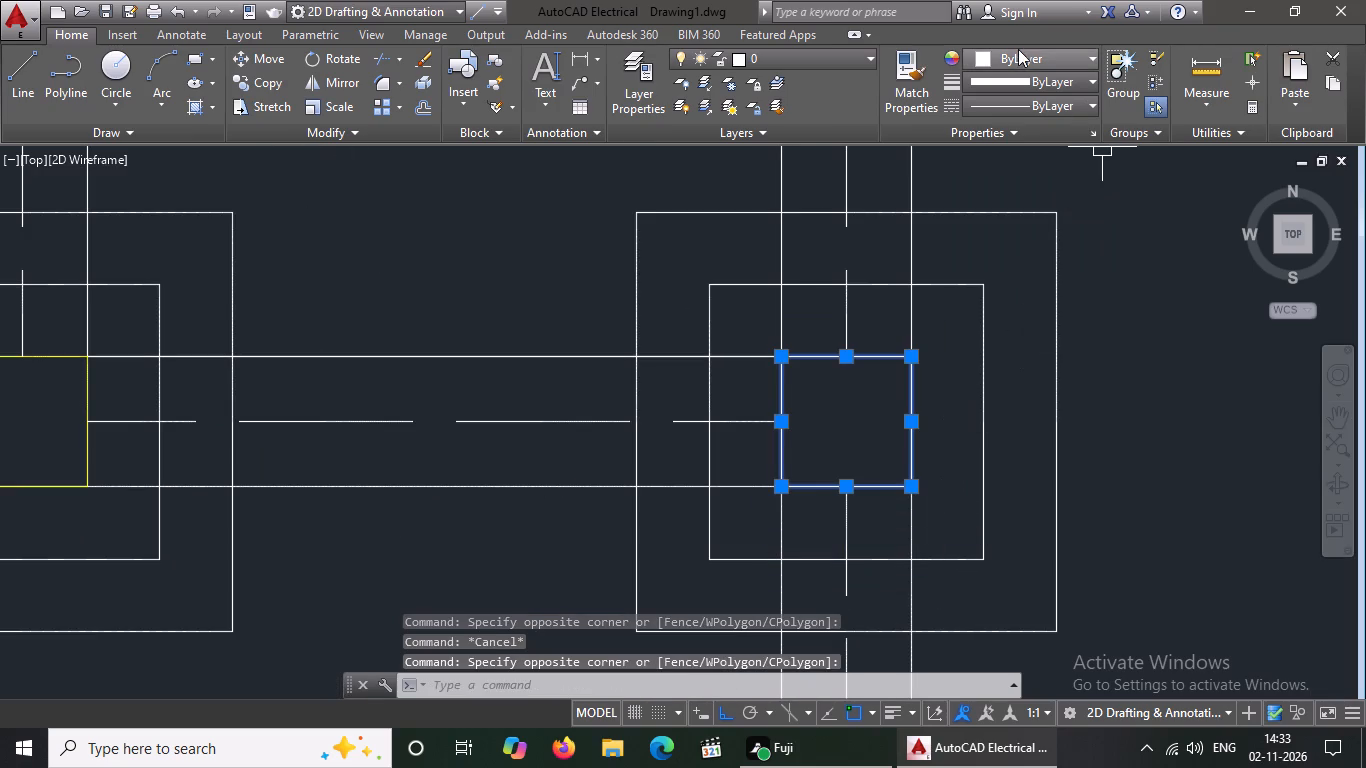
click(1018, 49)
click(993, 266)
key(Escape)
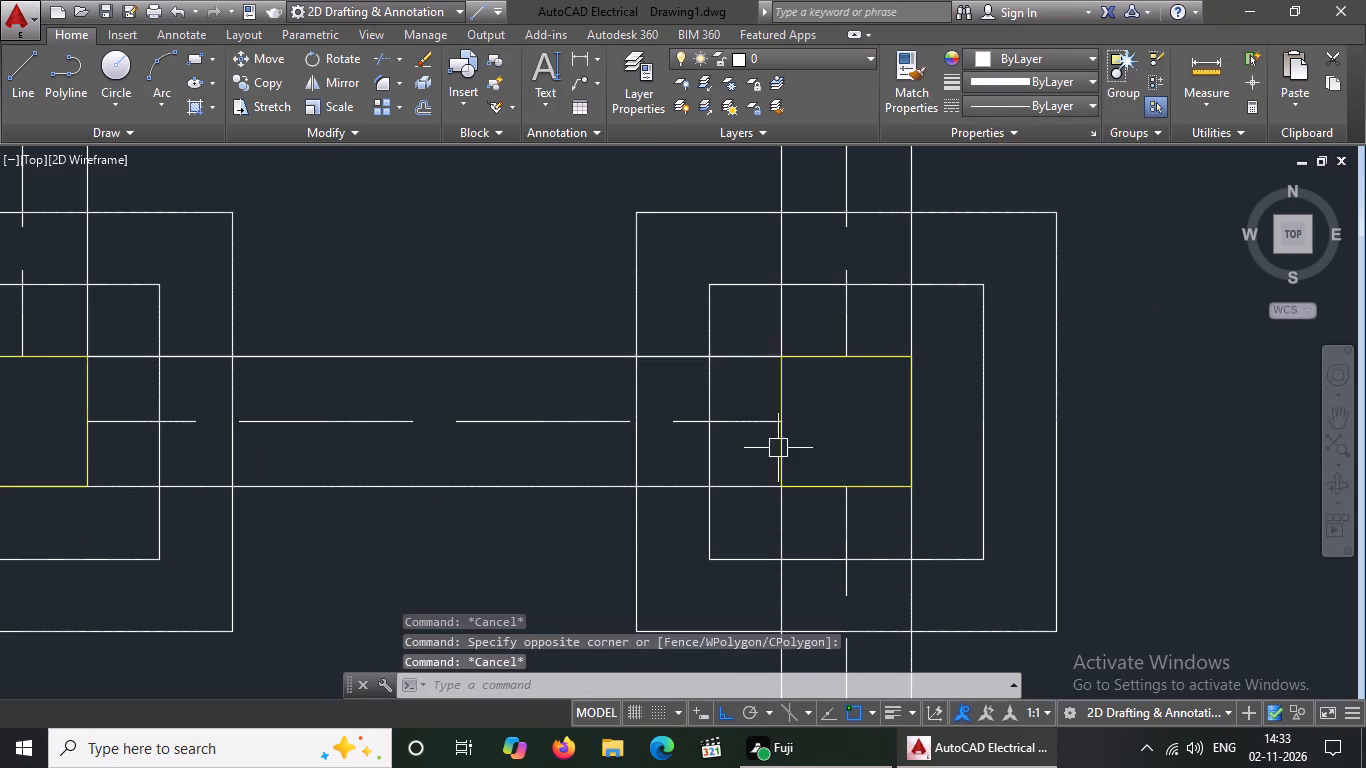
Change the column square to Yellow where the short western wall line meets the outer west wall, below the second horizontal wall line.
scroll(786, 426, down, 4)
scroll(209, 492, up, 3)
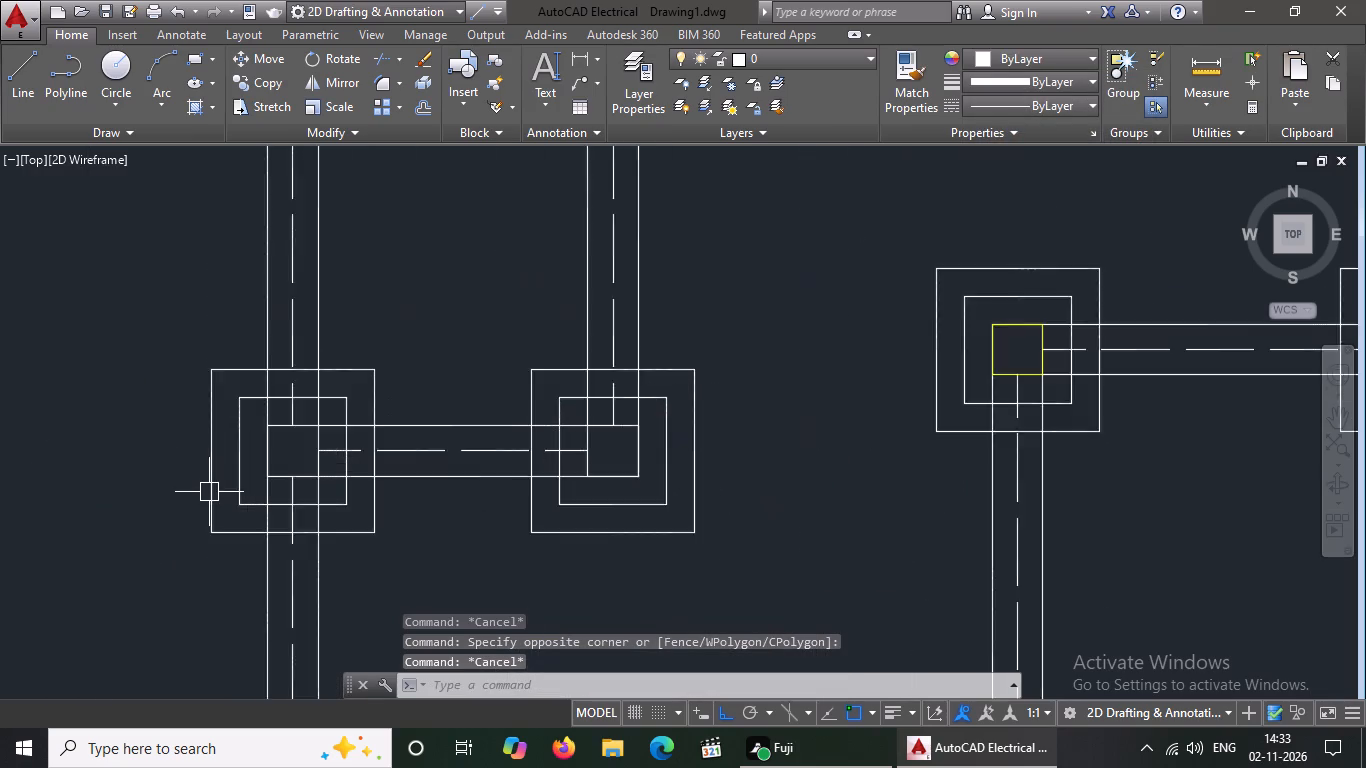
click(276, 372)
drag(406, 484, 409, 474)
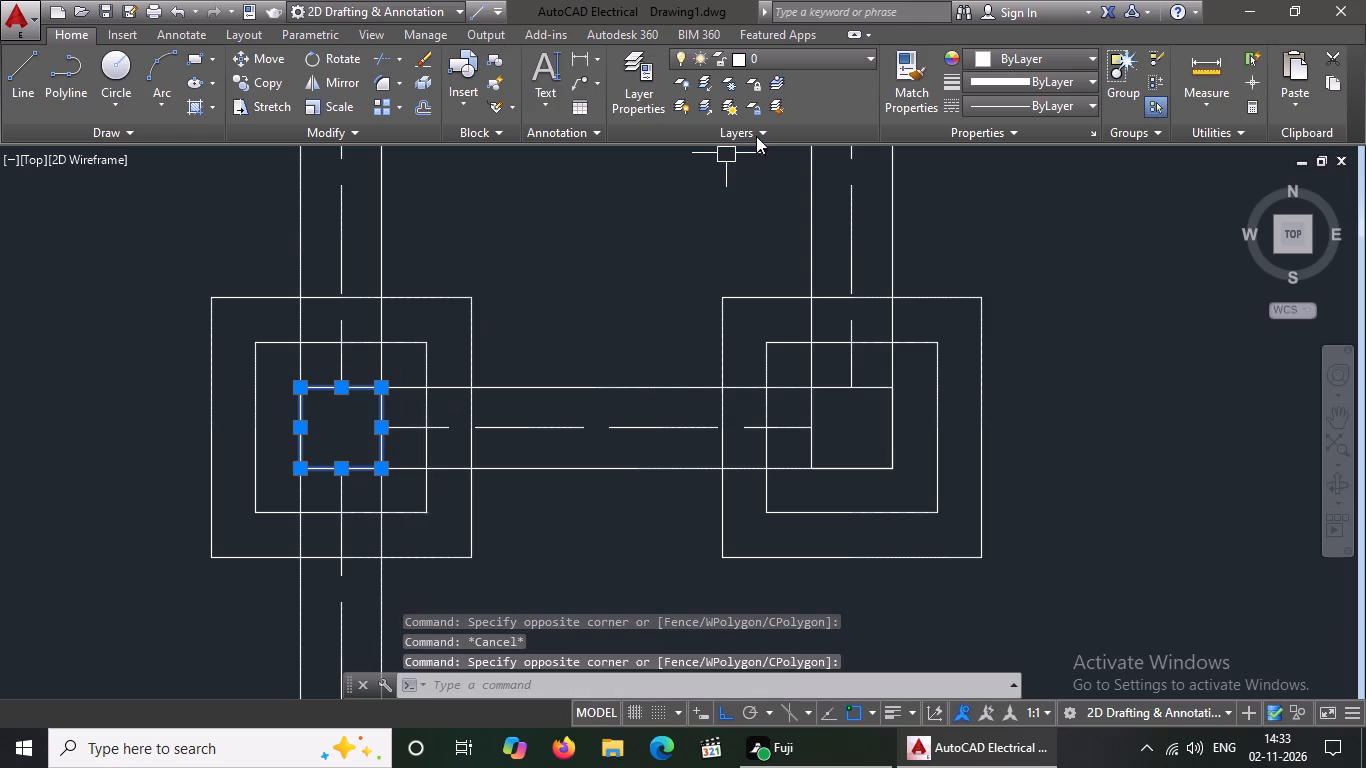
click(1033, 57)
click(992, 262)
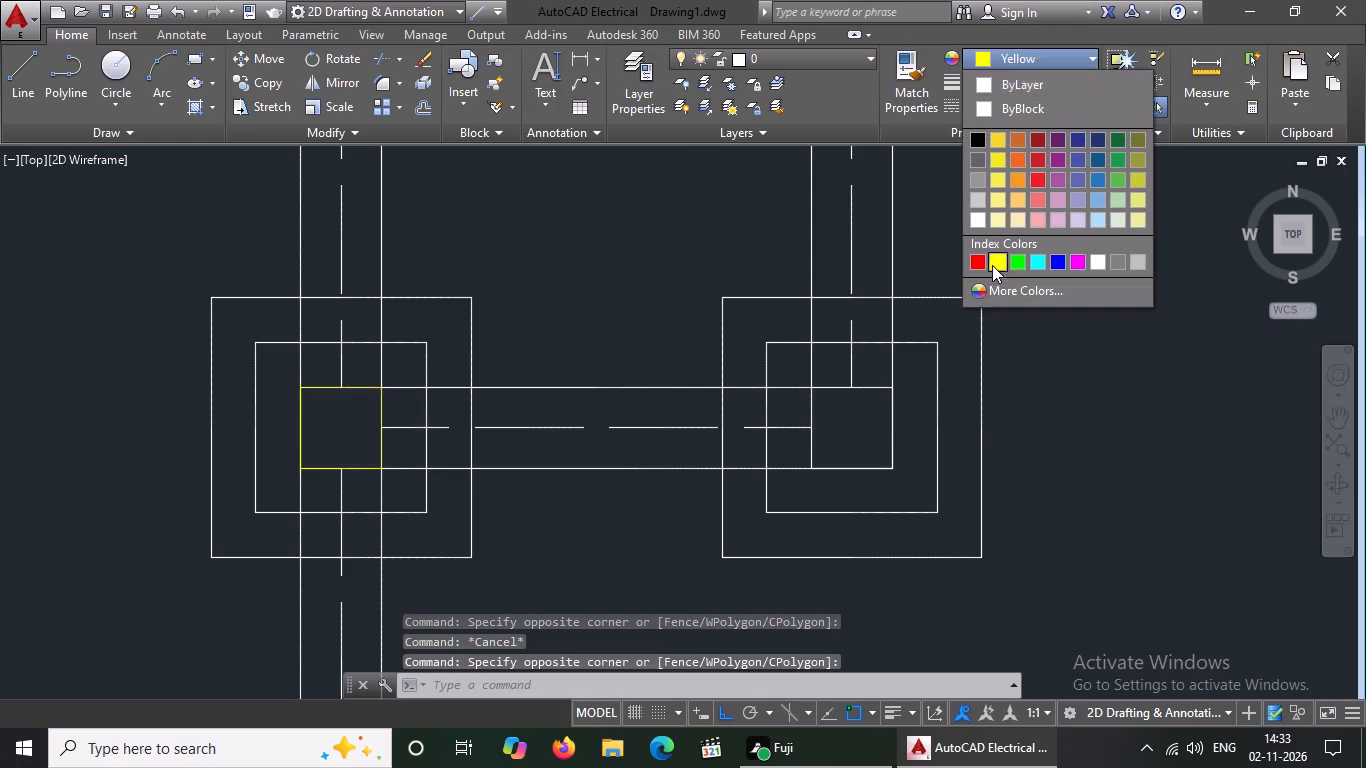
key(Escape)
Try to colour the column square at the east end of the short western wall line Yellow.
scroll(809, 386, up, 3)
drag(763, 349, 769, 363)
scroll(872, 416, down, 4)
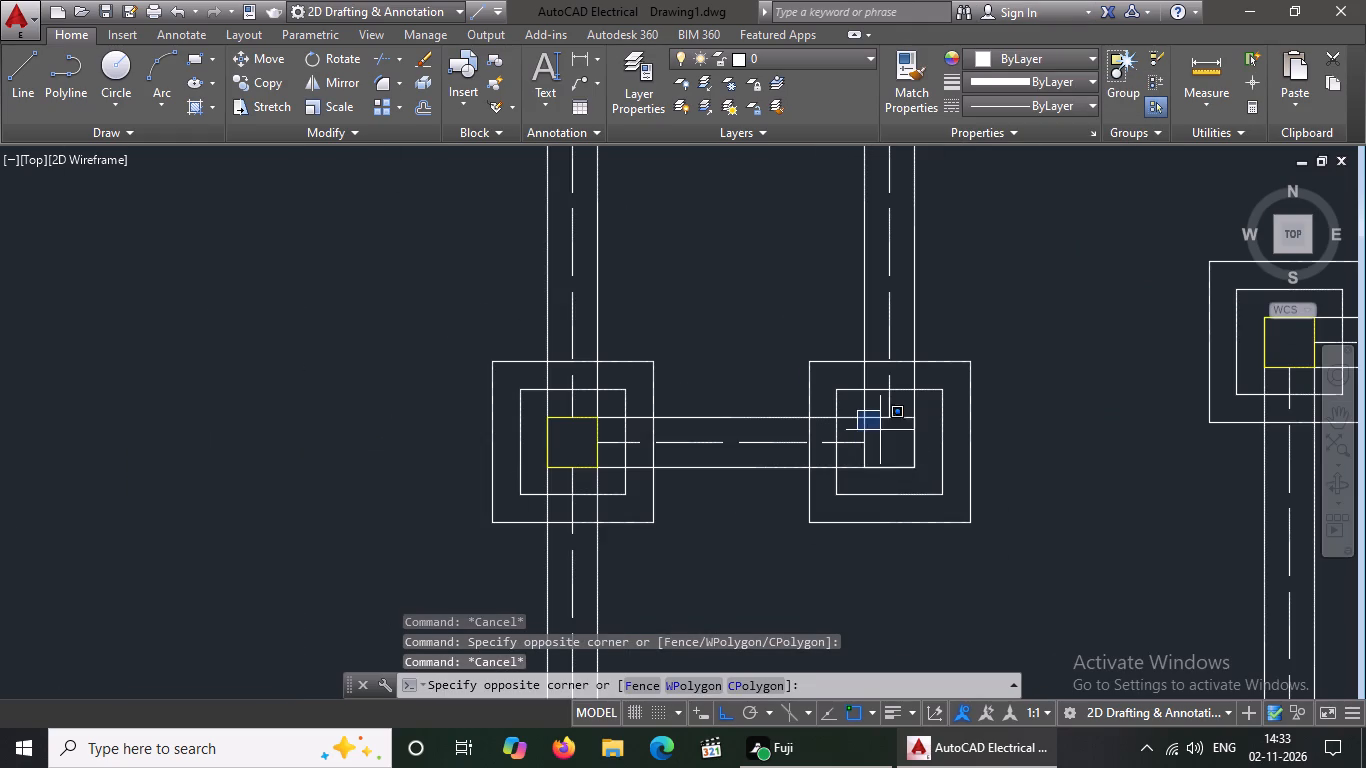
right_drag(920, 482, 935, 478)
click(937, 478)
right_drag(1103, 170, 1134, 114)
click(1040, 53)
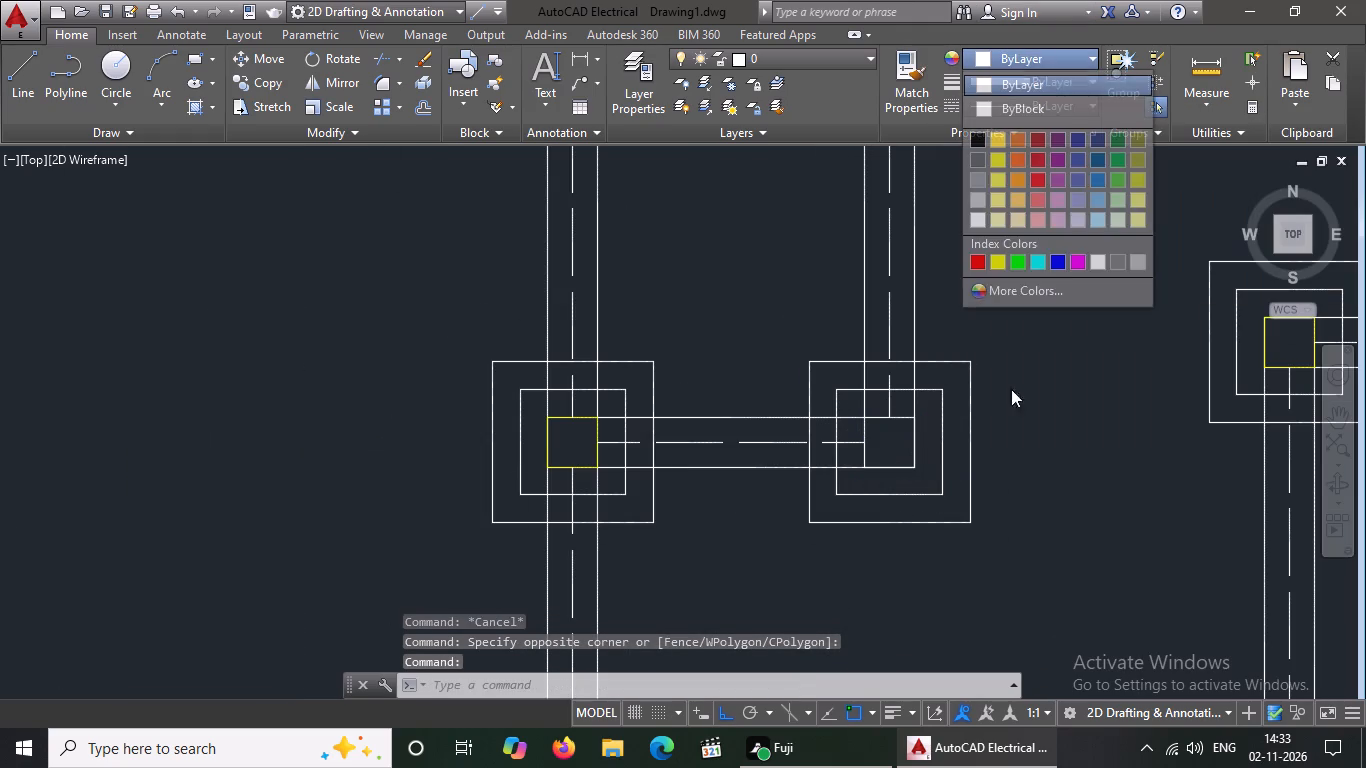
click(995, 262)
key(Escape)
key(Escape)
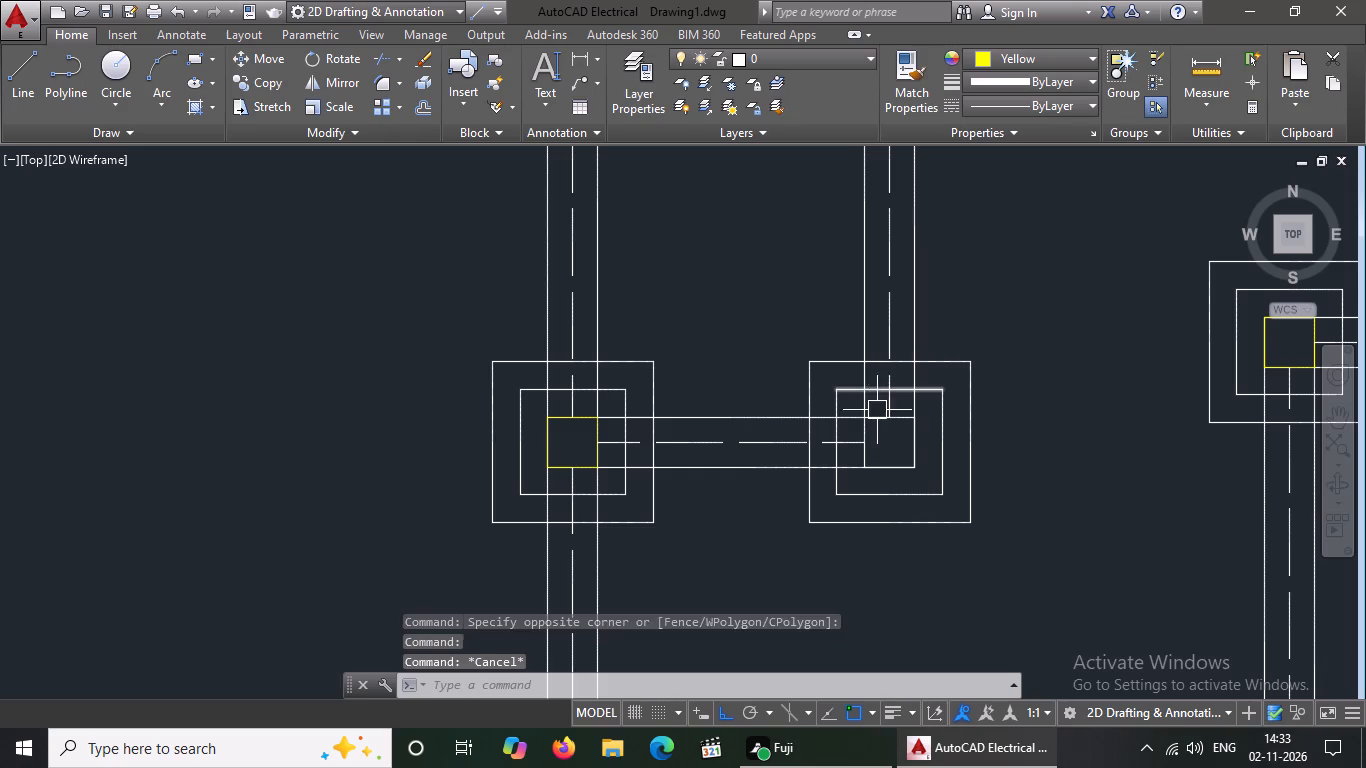
Select the column square at the east end of the short western wall line and colour it Yellow.
scroll(865, 414, up, 2)
click(830, 399)
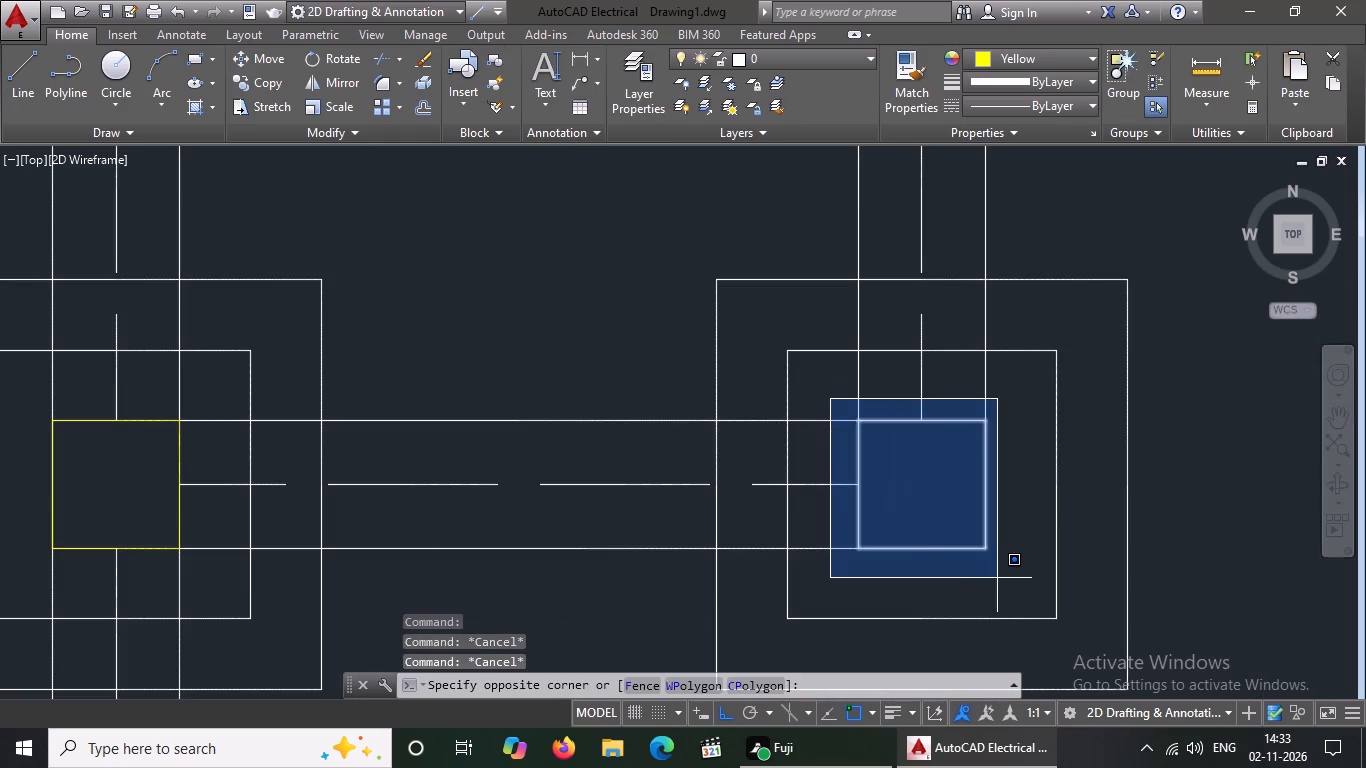
drag(1000, 577, 1014, 547)
click(1021, 60)
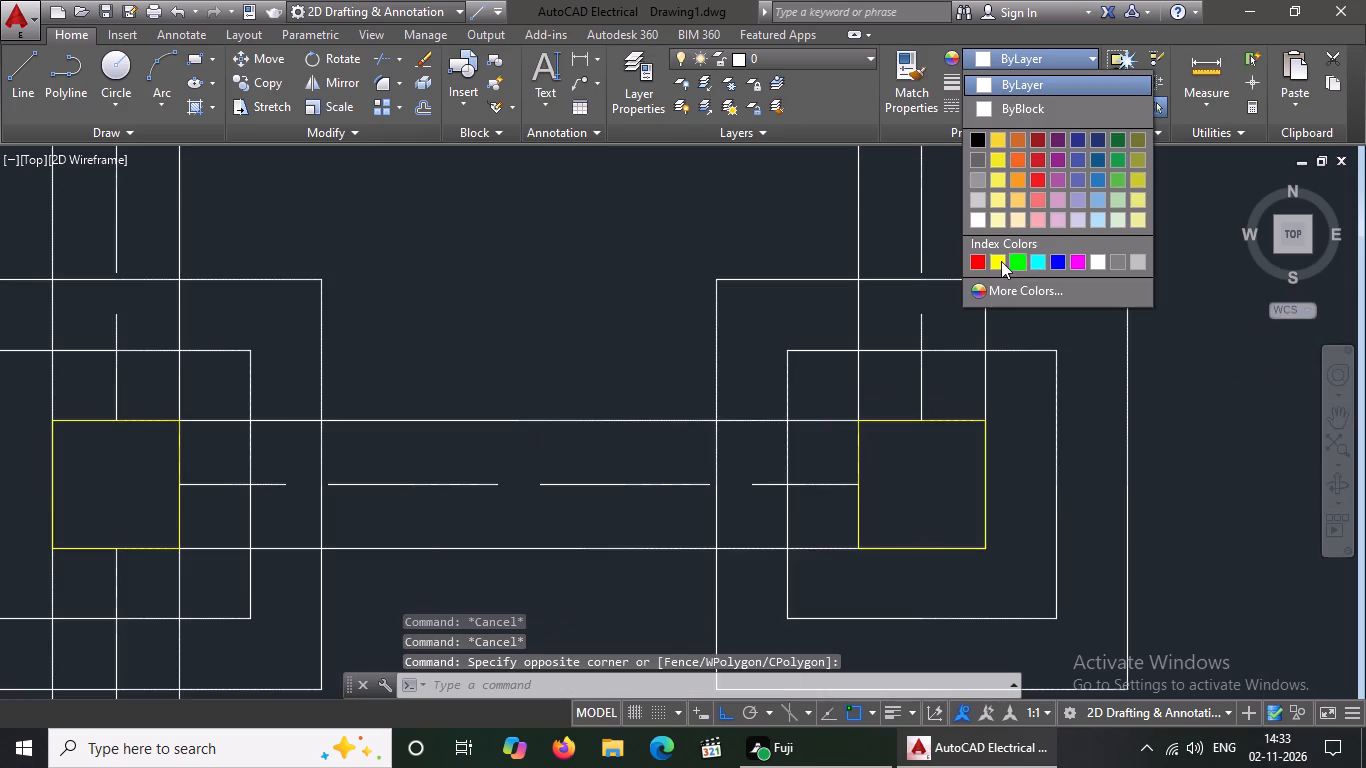
click(1001, 261)
key(Escape)
Colour the column square Yellow at the west end of the next eastern wall line to the south, on the central vertical wall.
scroll(859, 373, up, 1)
scroll(861, 370, down, 6)
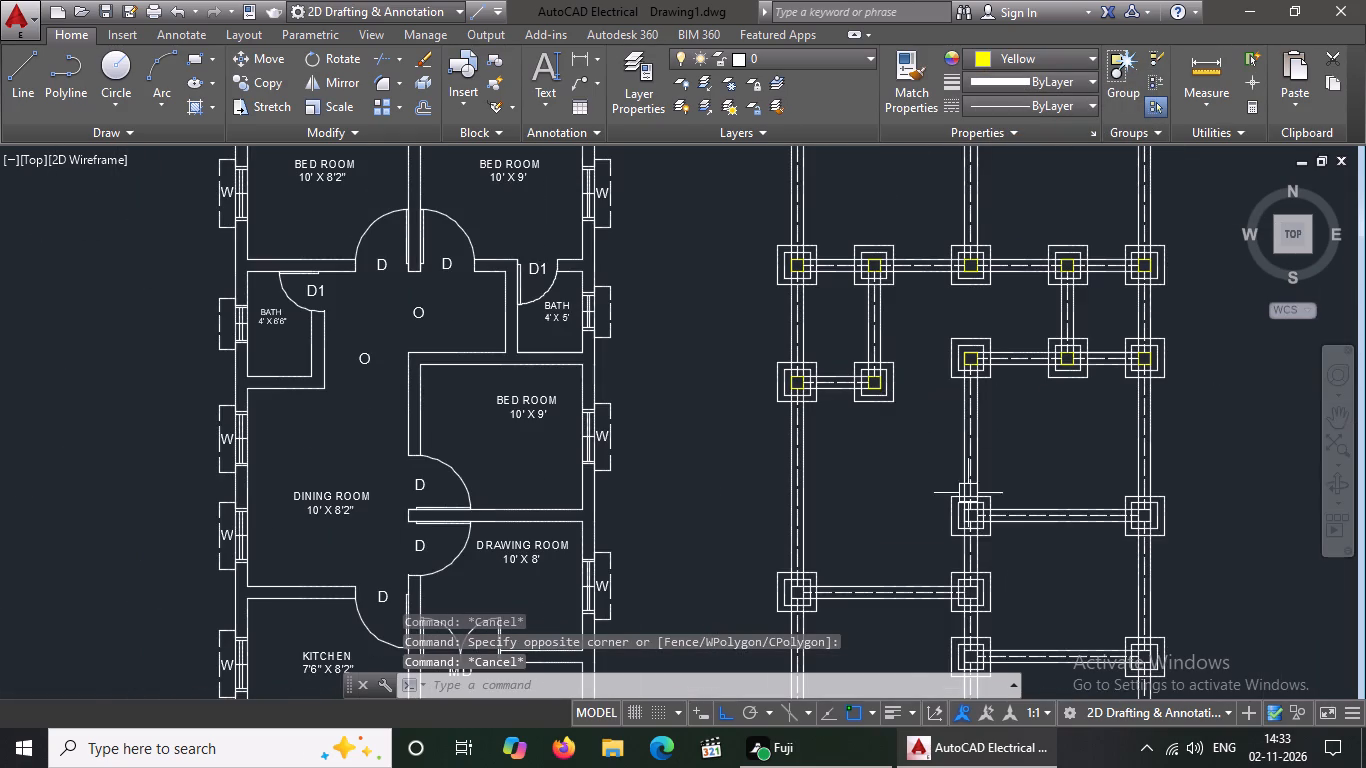
scroll(1015, 603, up, 3)
scroll(886, 398, down, 4)
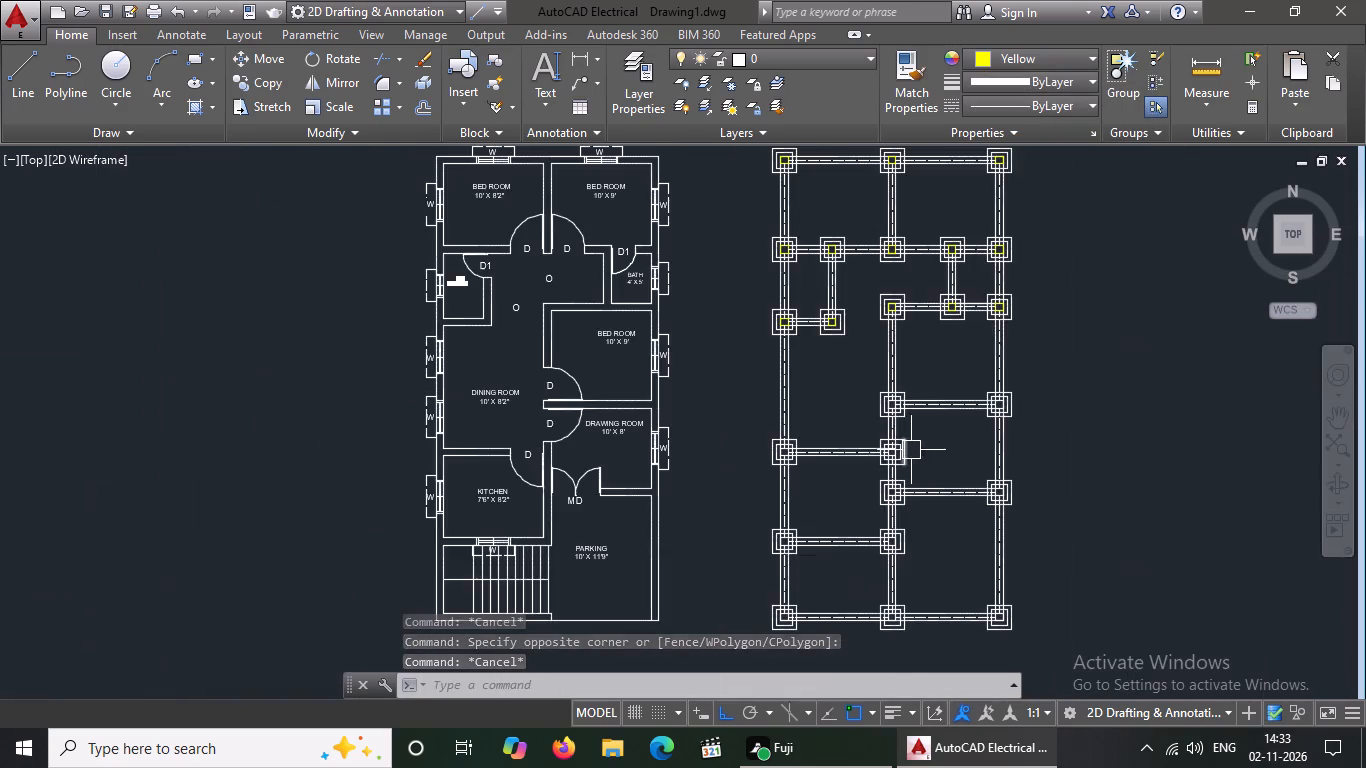
scroll(1019, 263, up, 3)
scroll(1019, 263, down, 3)
scroll(971, 449, up, 3)
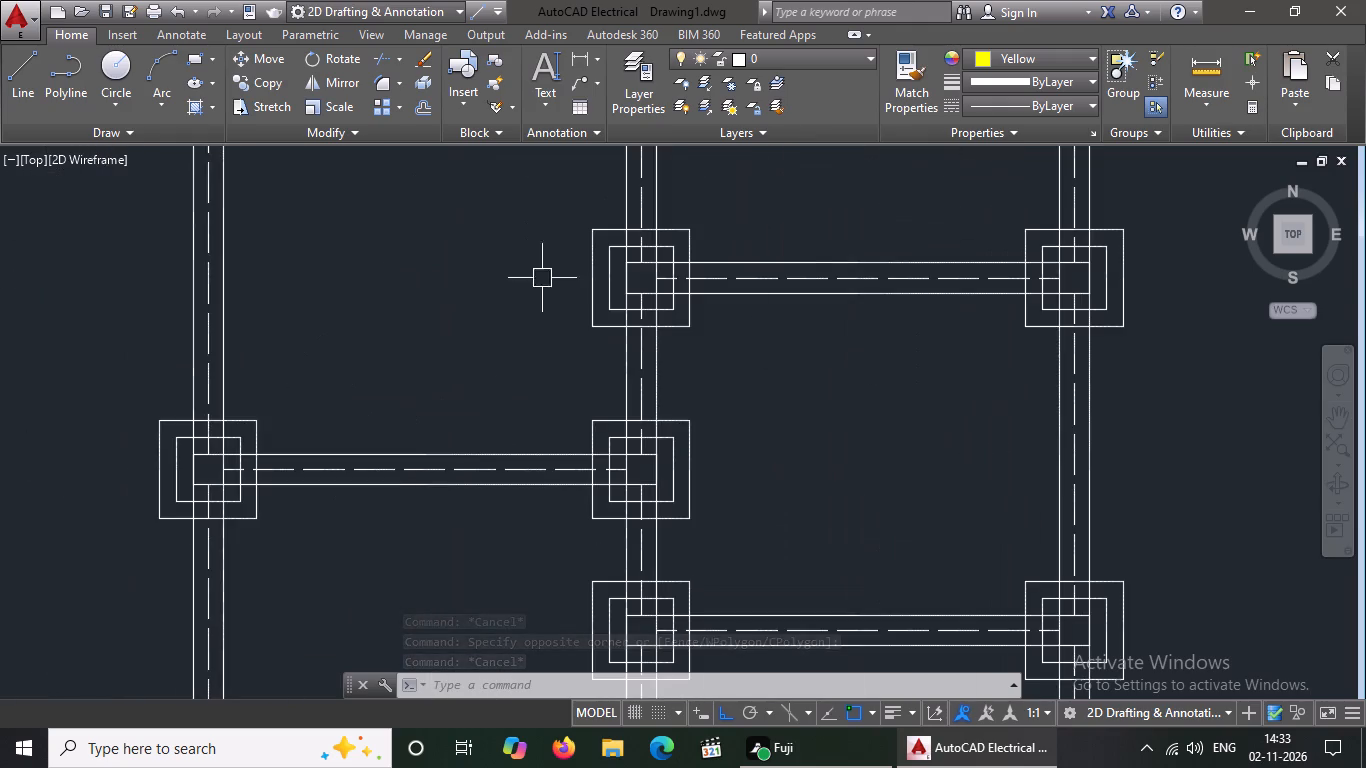
scroll(550, 264, up, 3)
click(820, 238)
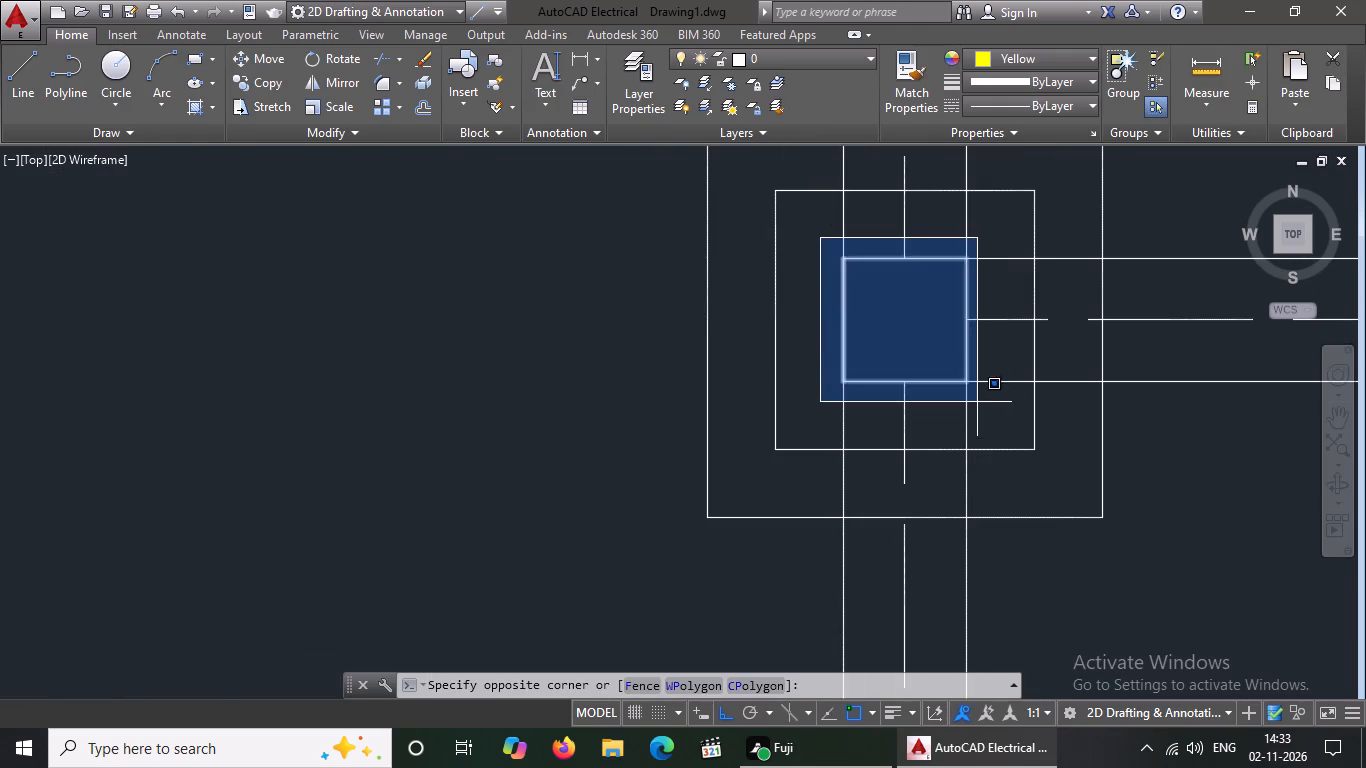
drag(979, 415, 980, 401)
click(1026, 59)
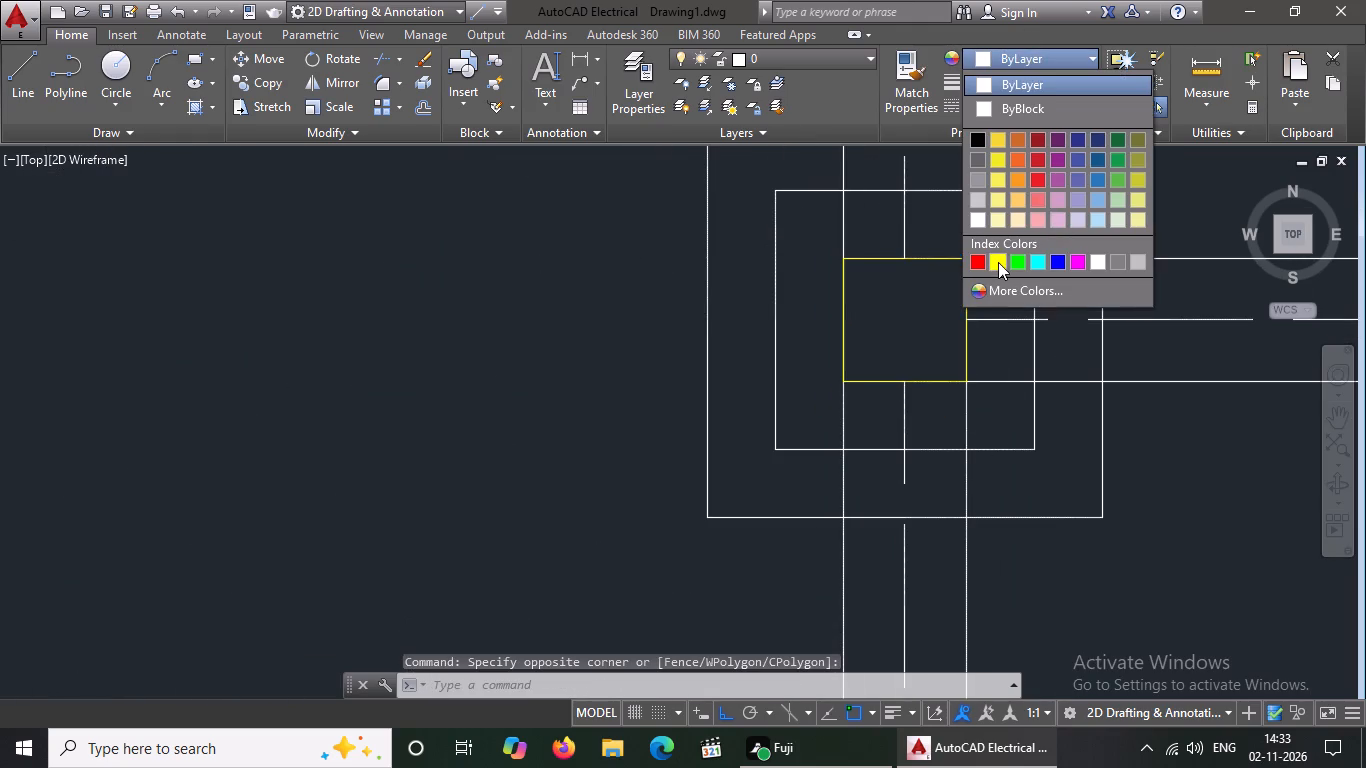
click(998, 261)
key(Escape)
Change the colour of the column square at the east end of that wall line, on the outer east wall, to Yellow.
scroll(877, 321, down, 6)
scroll(1025, 318, up, 3)
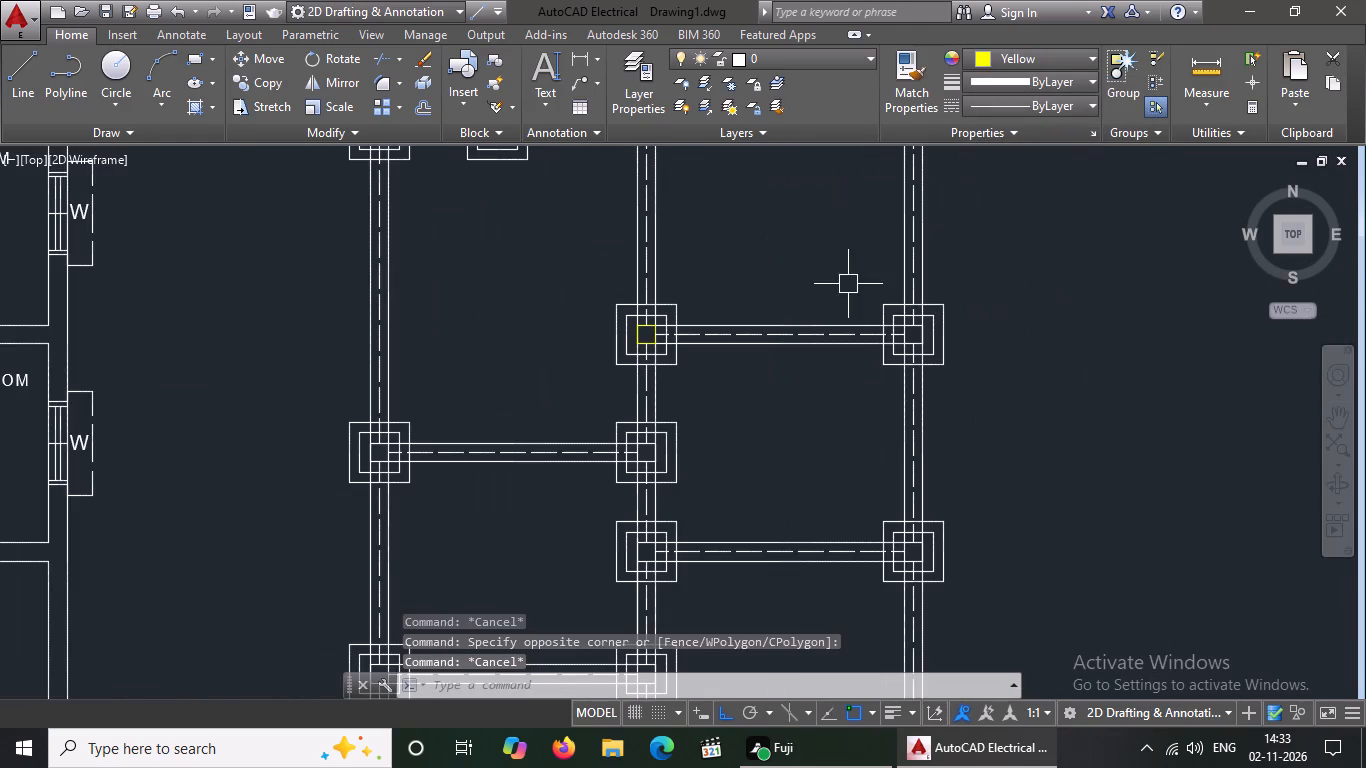
scroll(955, 338, up, 3)
scroll(710, 265, up, 3)
drag(734, 259, 754, 289)
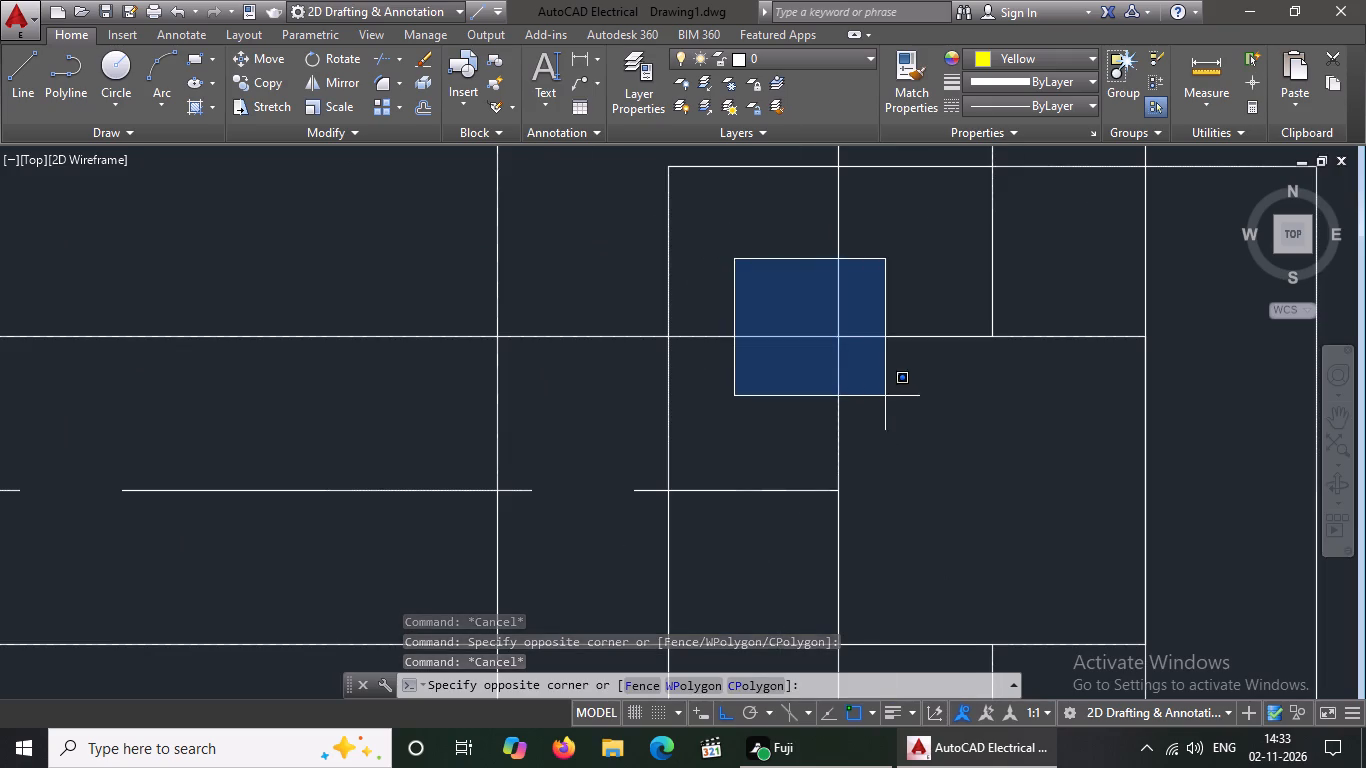
scroll(899, 378, down, 3)
drag(967, 455, 981, 457)
drag(1032, 60, 1033, 79)
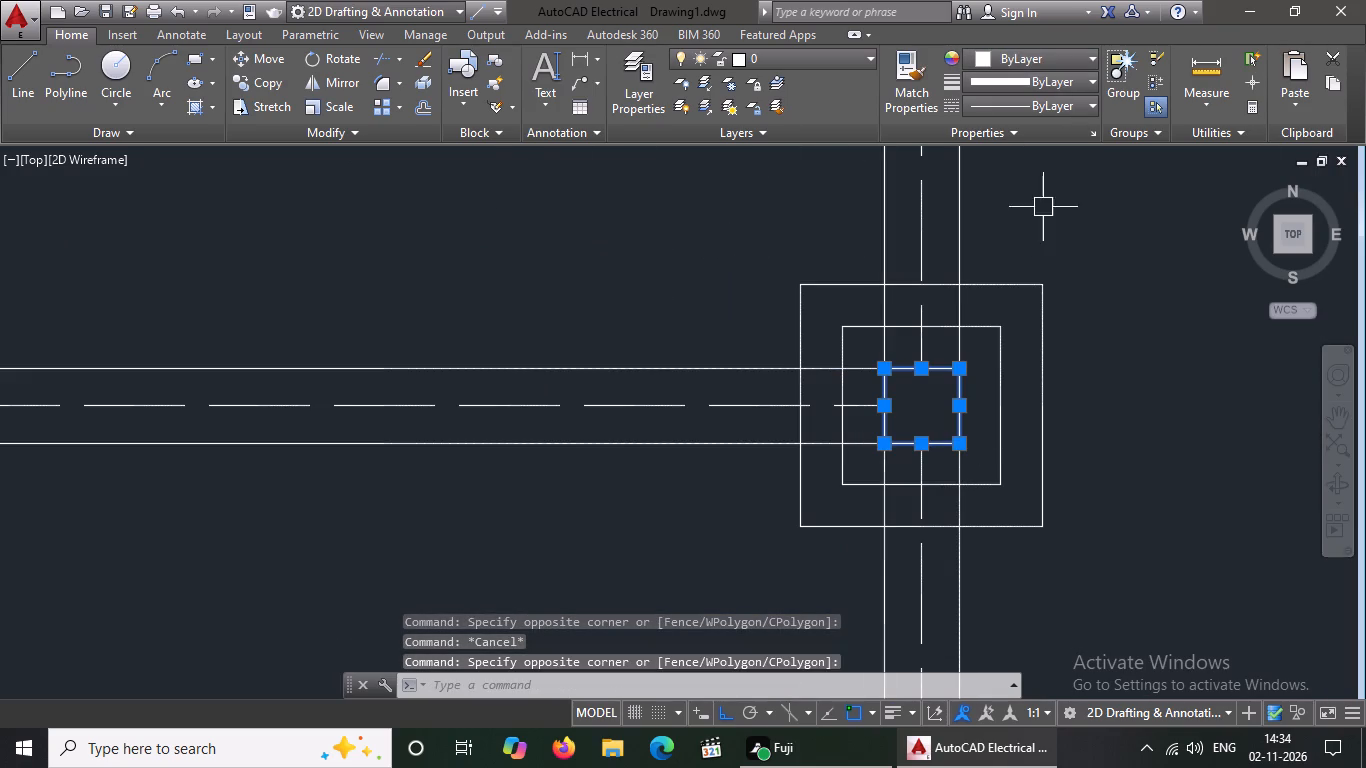
drag(1018, 44, 1019, 58)
click(1024, 52)
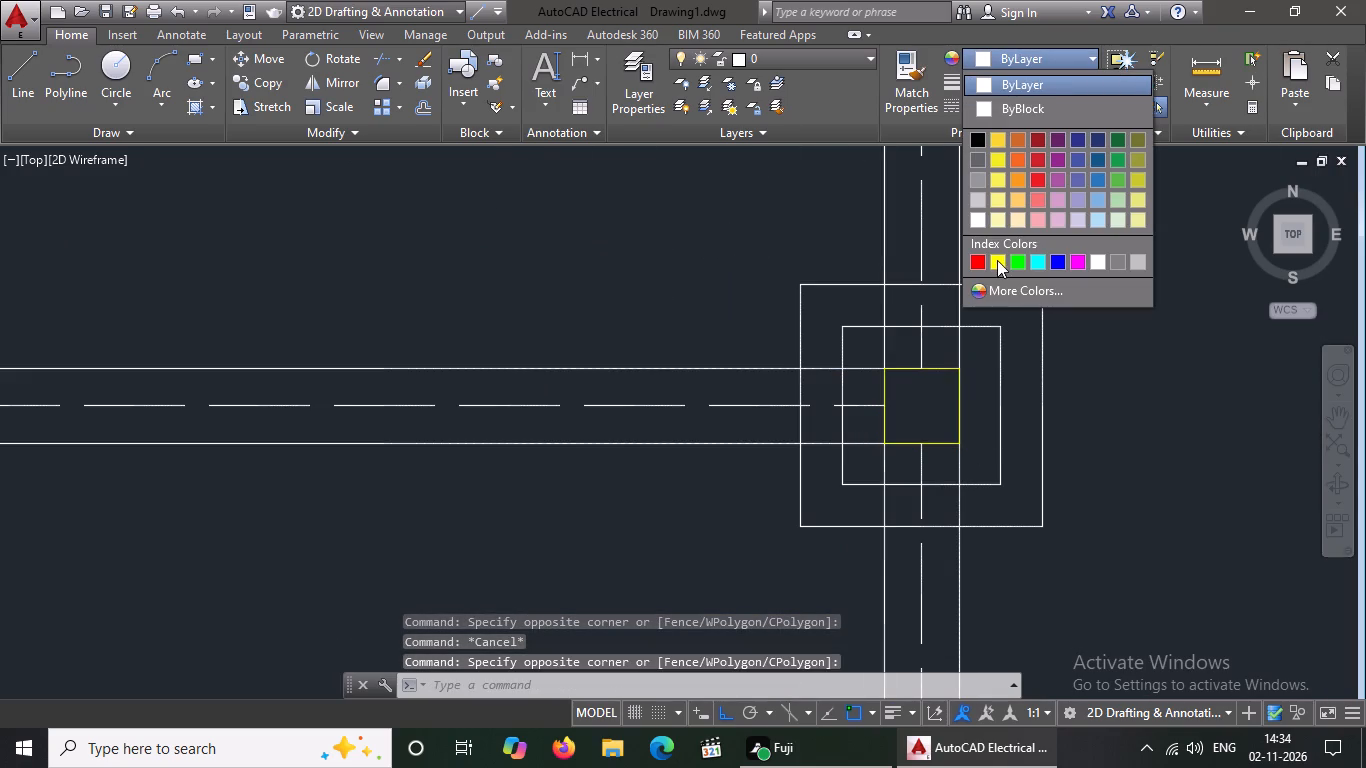
click(994, 262)
key(Escape)
Colour the column square Yellow where the upper of the two lower western wall lines meets the outer west wall.
scroll(938, 312, down, 5)
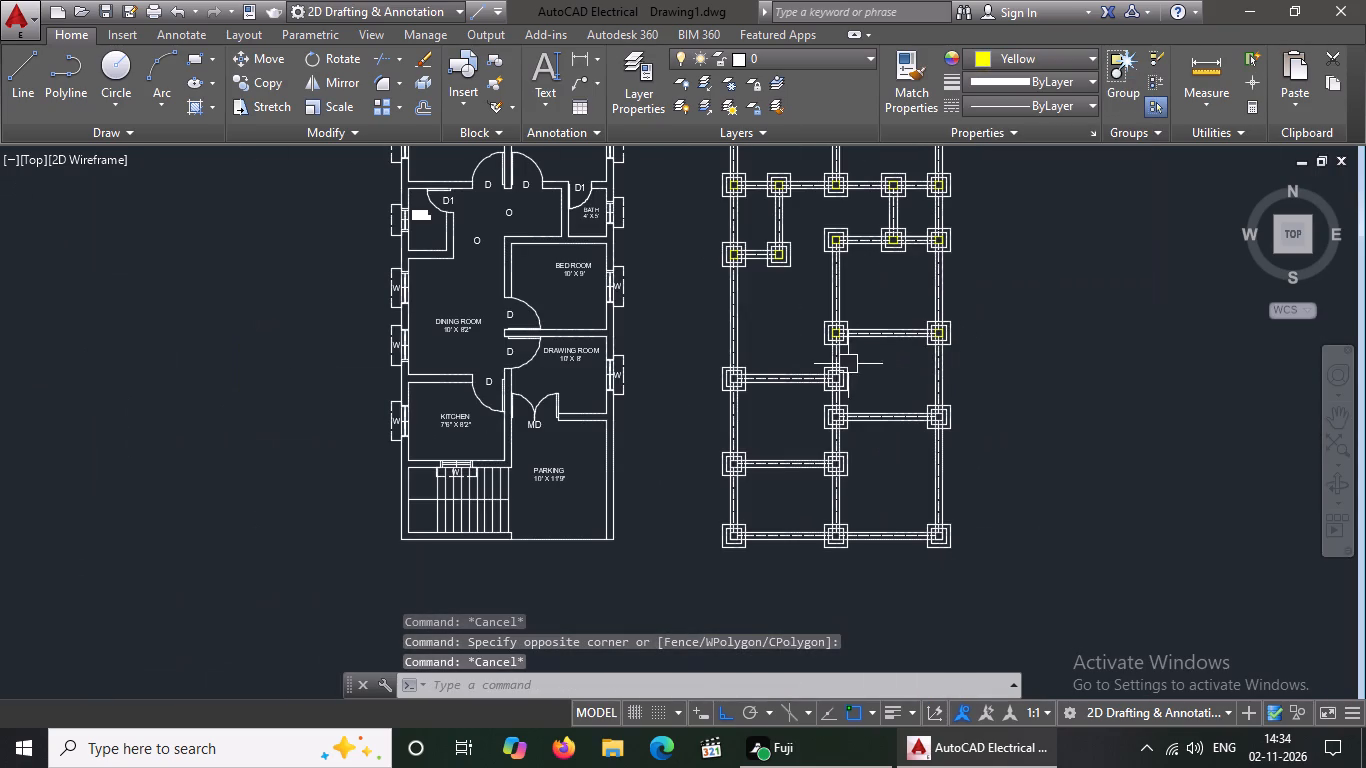
scroll(718, 394, up, 4)
scroll(822, 266, up, 3)
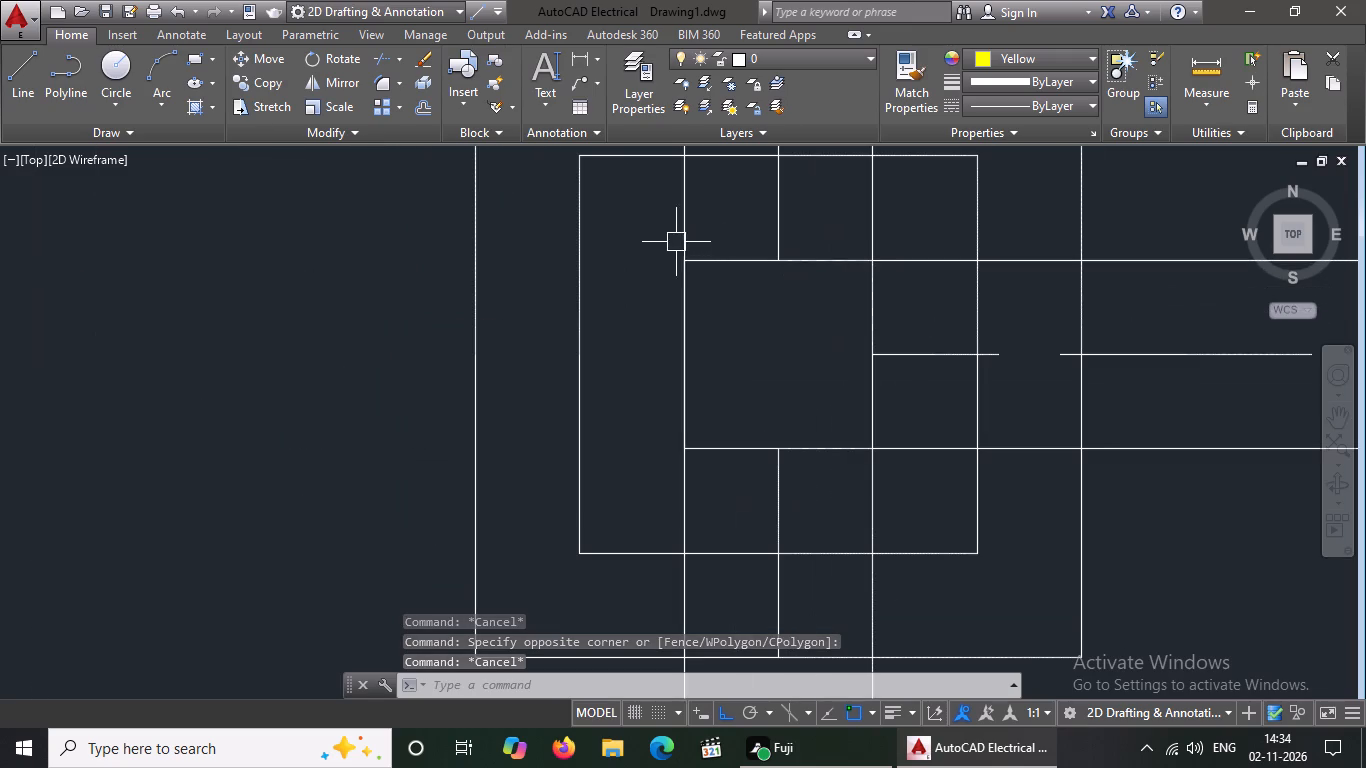
drag(648, 240, 663, 251)
click(937, 477)
click(1033, 54)
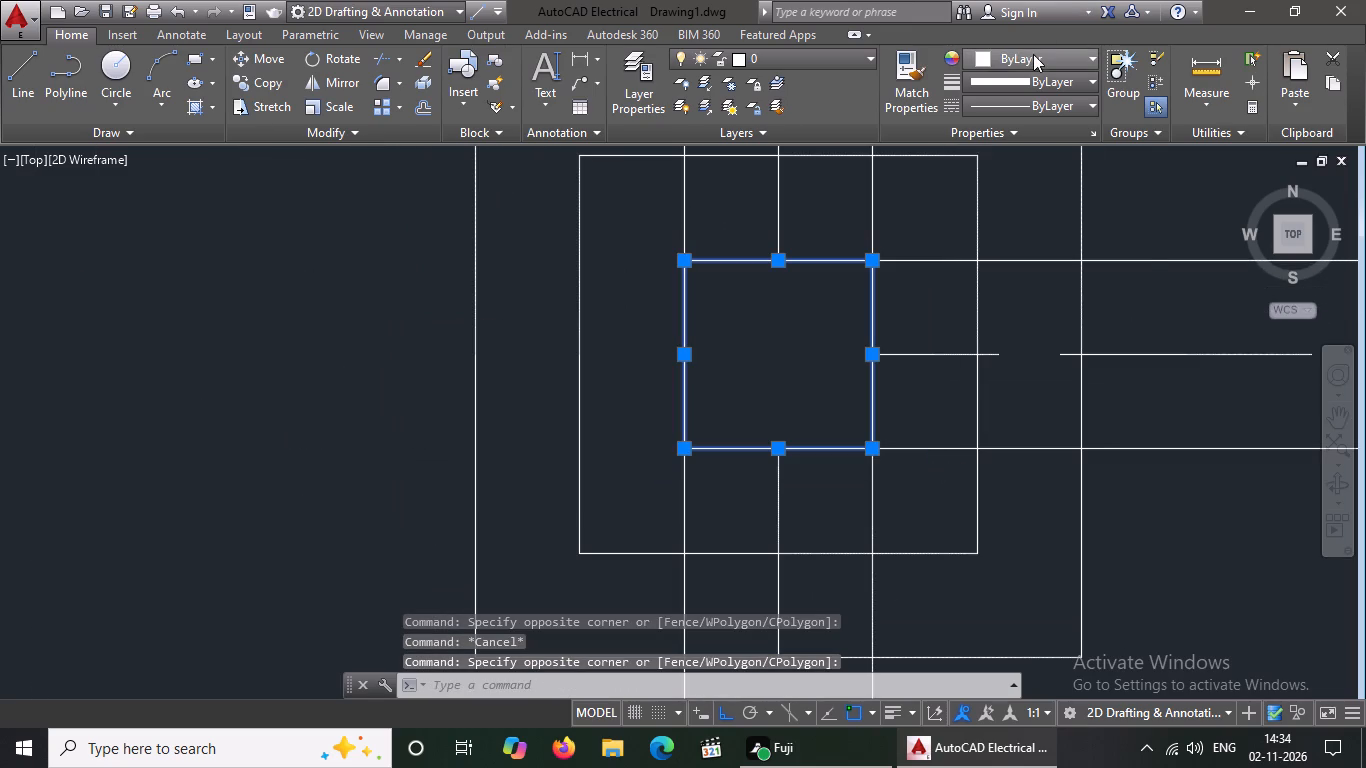
click(996, 255)
key(Escape)
Change the column square at the east end of that western wall line, on the central vertical wall, to Yellow.
scroll(788, 385, down, 6)
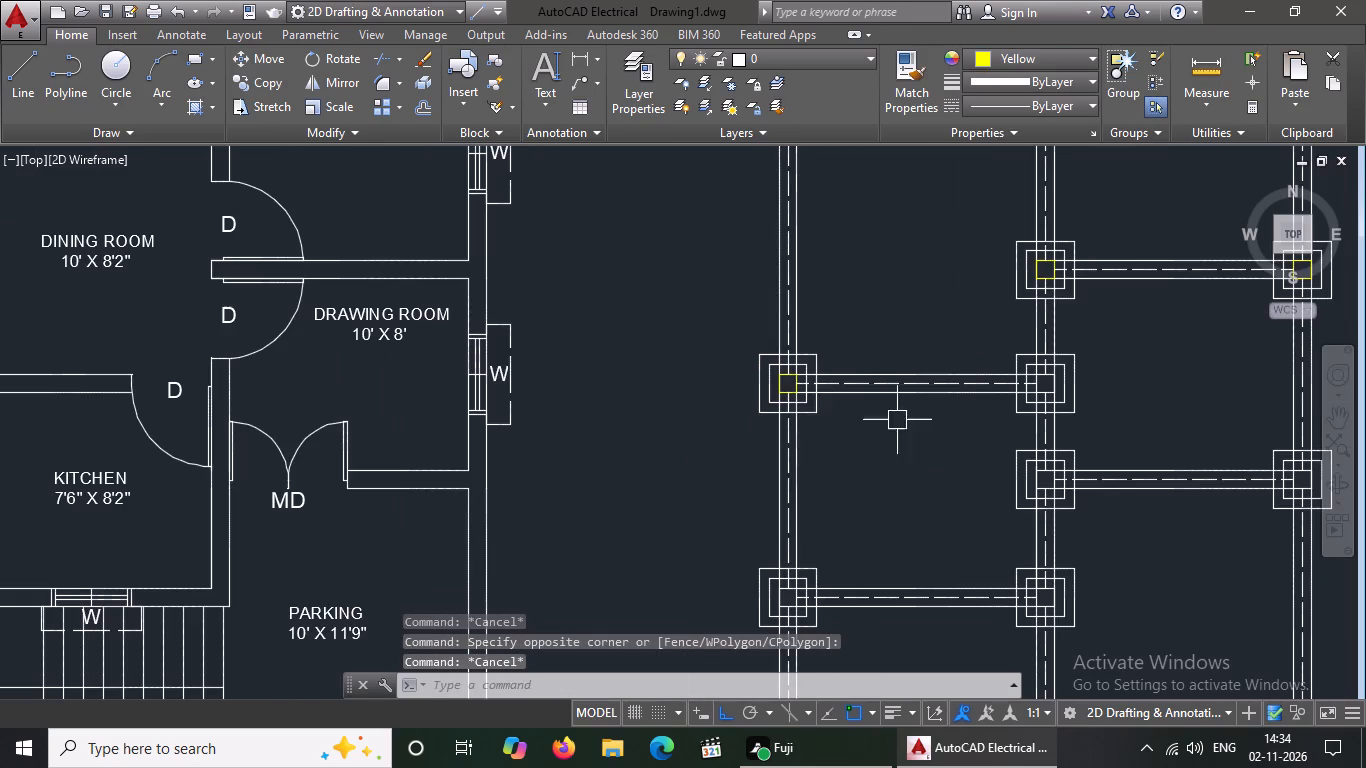
scroll(1168, 373, up, 4)
scroll(833, 433, down, 3)
scroll(750, 408, up, 5)
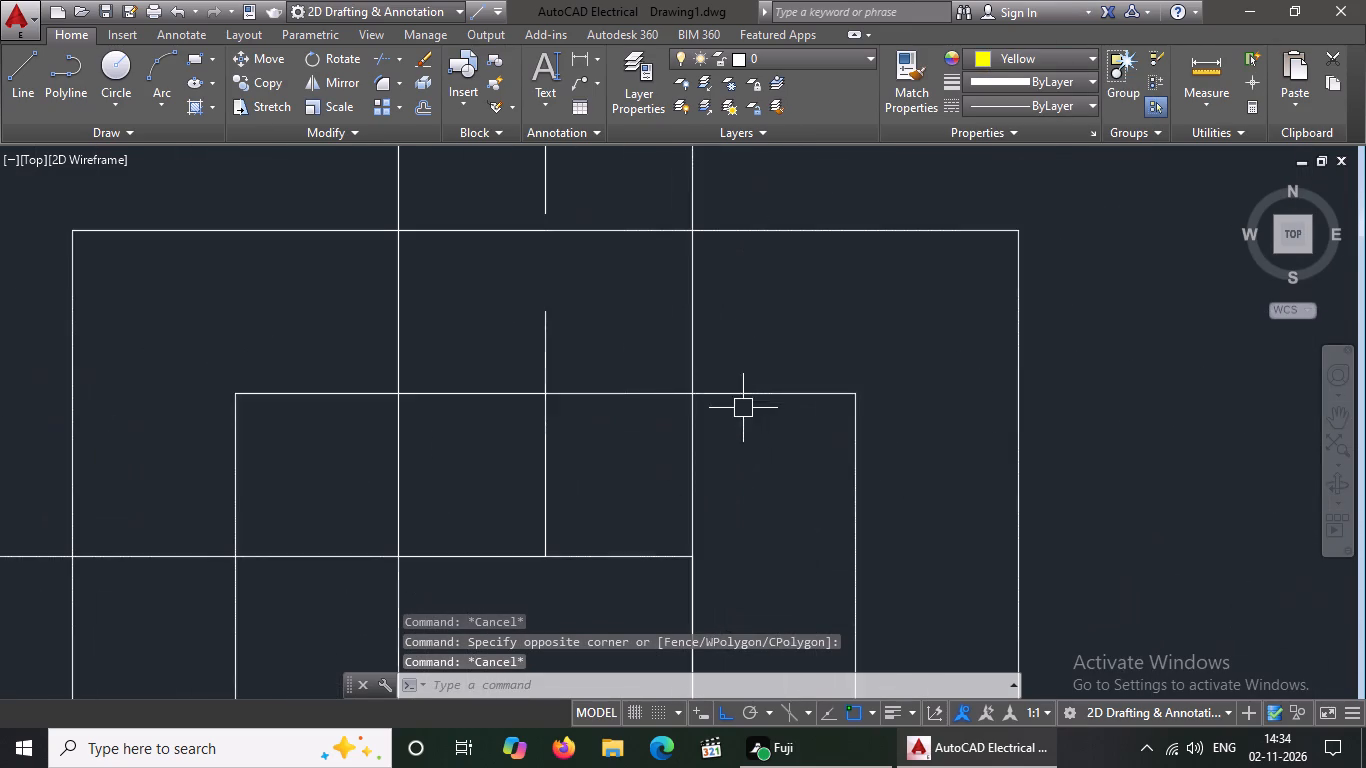
scroll(650, 355, down, 4)
scroll(624, 393, up, 1)
click(645, 351)
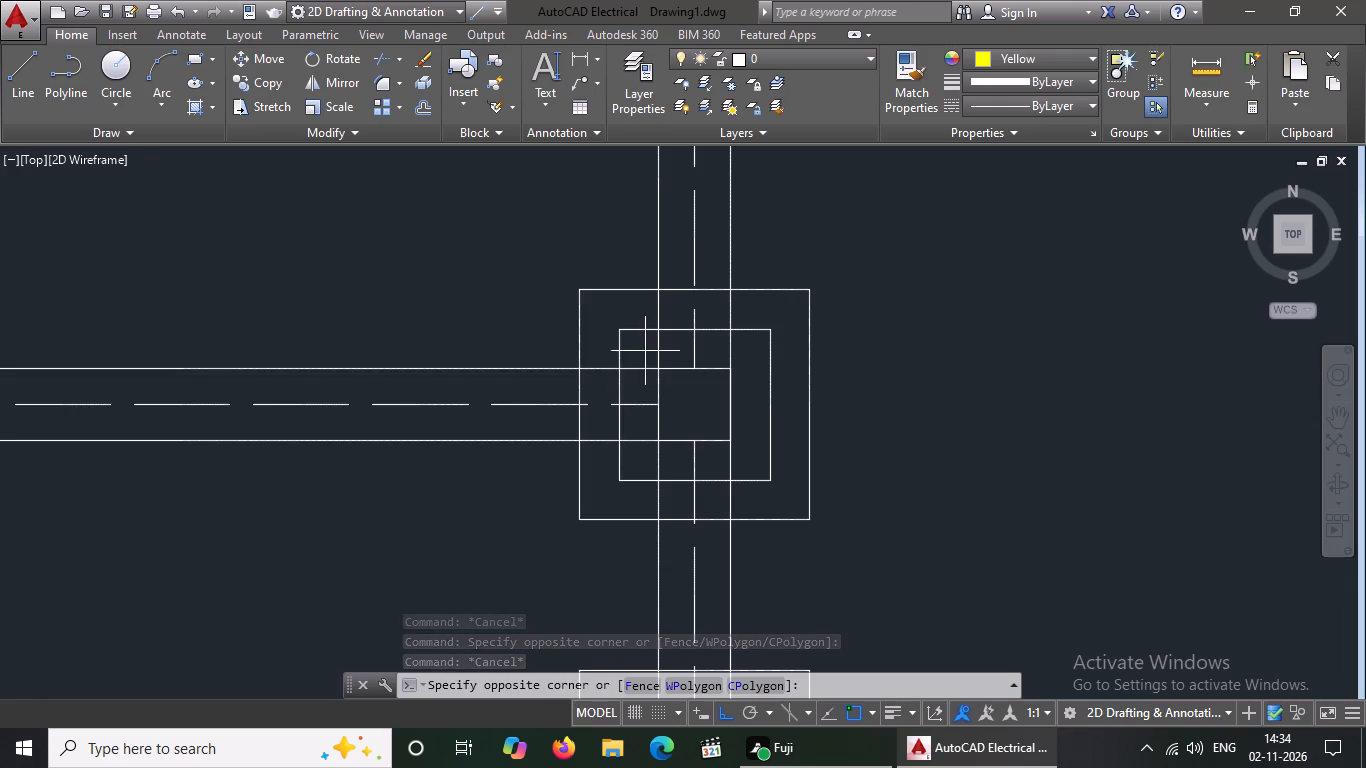
click(743, 467)
click(1018, 62)
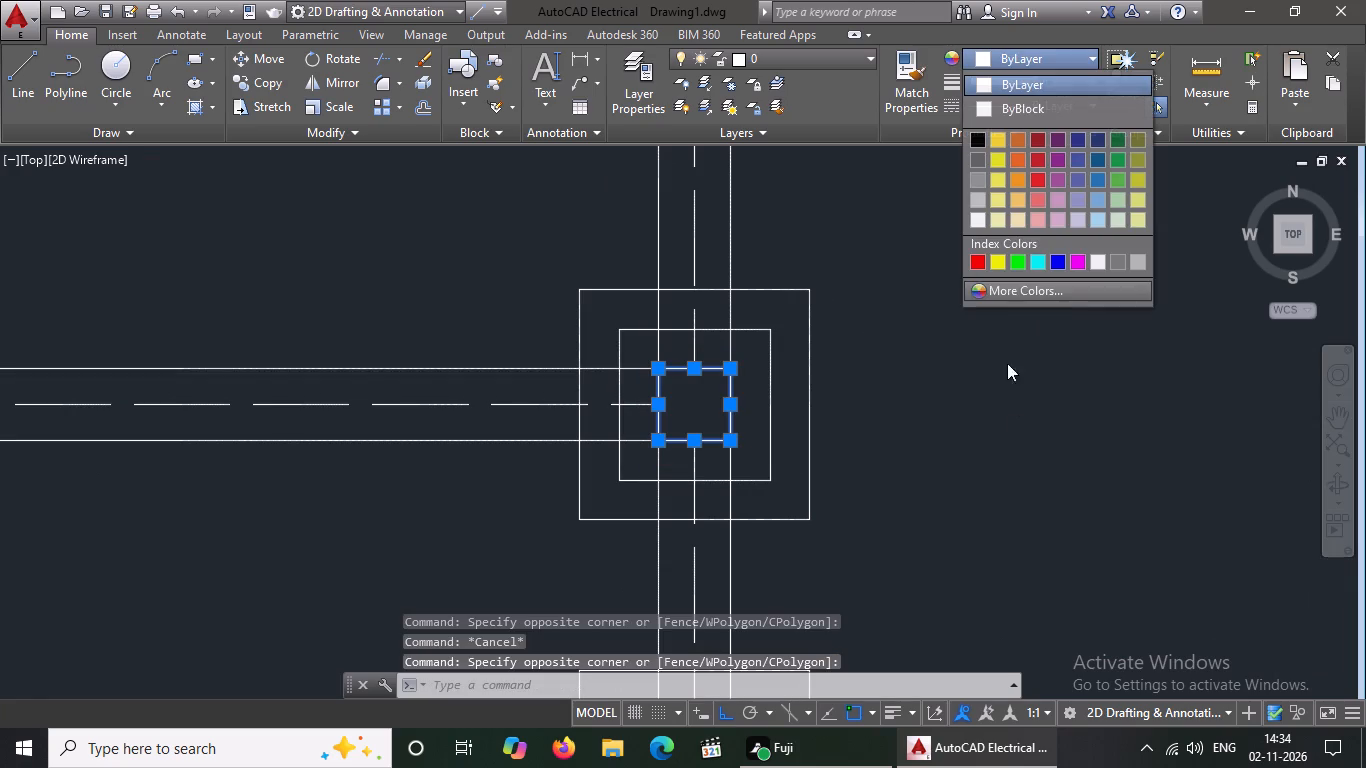
click(998, 264)
scroll(927, 284, down, 7)
key(Escape)
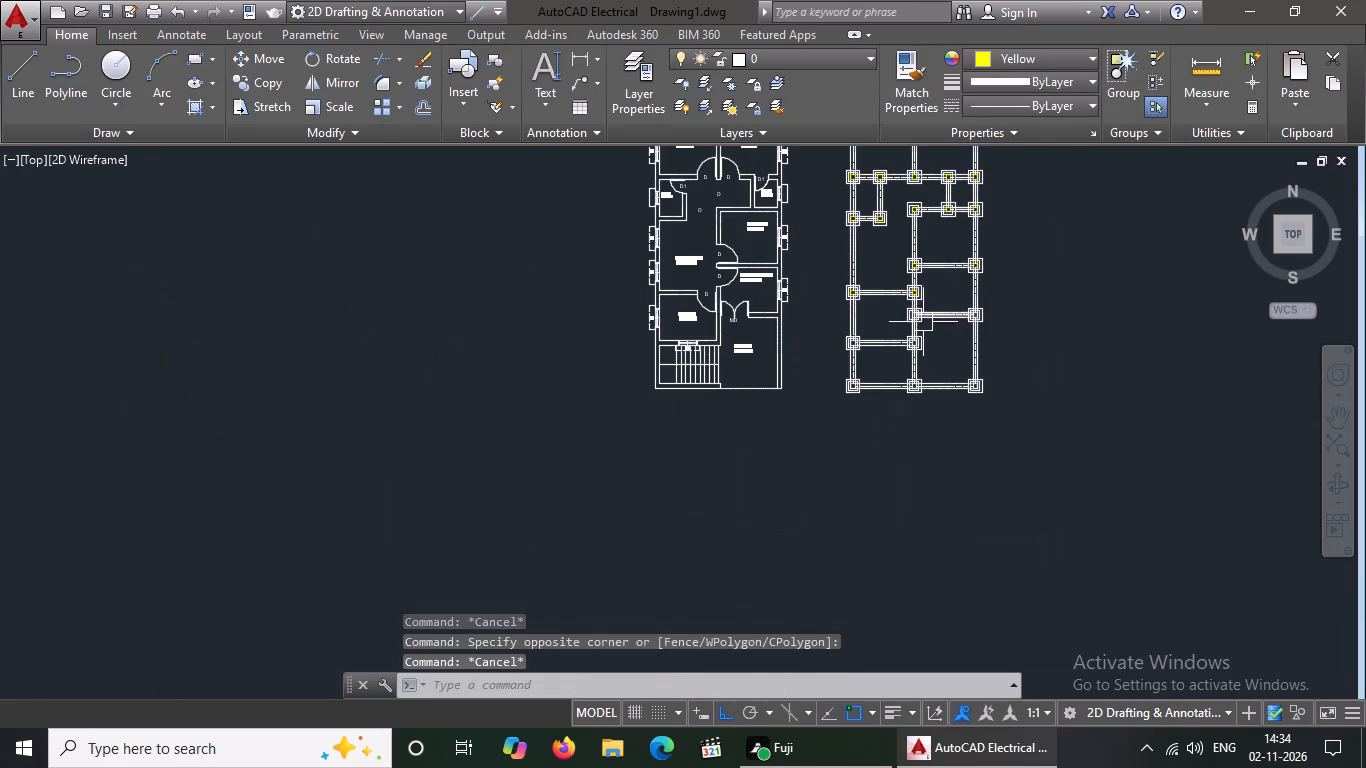
Colour the column square Yellow at the west end of the lowest interior eastern wall line, on the central vertical wall.
scroll(923, 322, up, 5)
scroll(875, 244, up, 2)
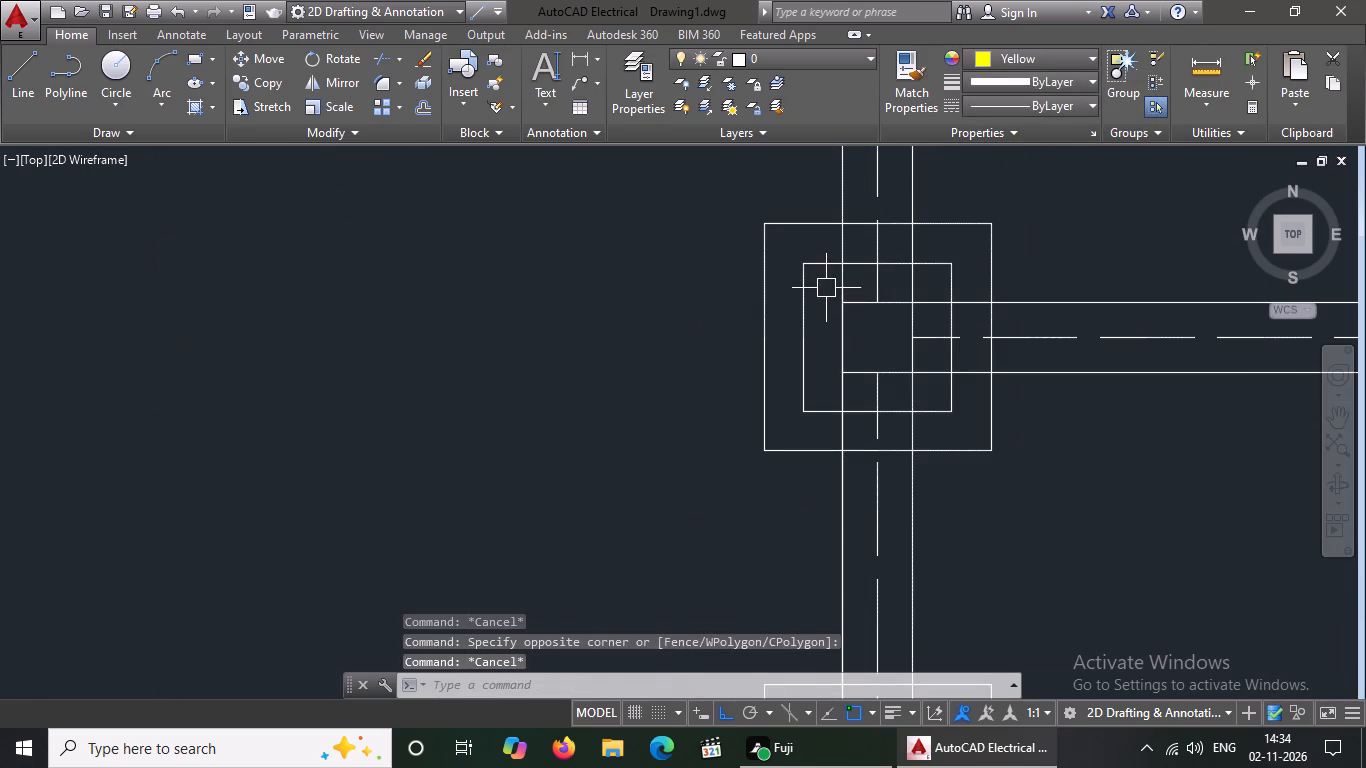
drag(825, 287, 843, 302)
drag(930, 393, 941, 390)
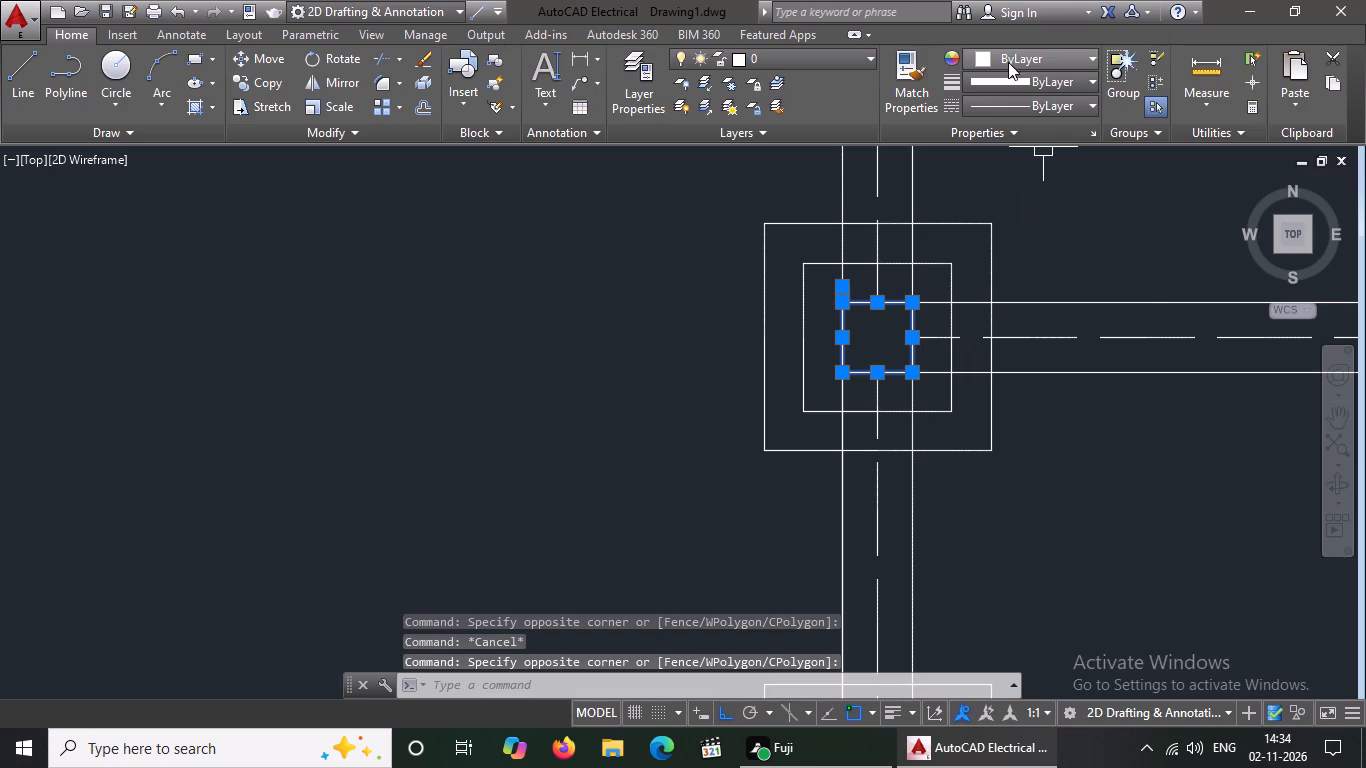
click(1009, 61)
click(1000, 262)
key(Escape)
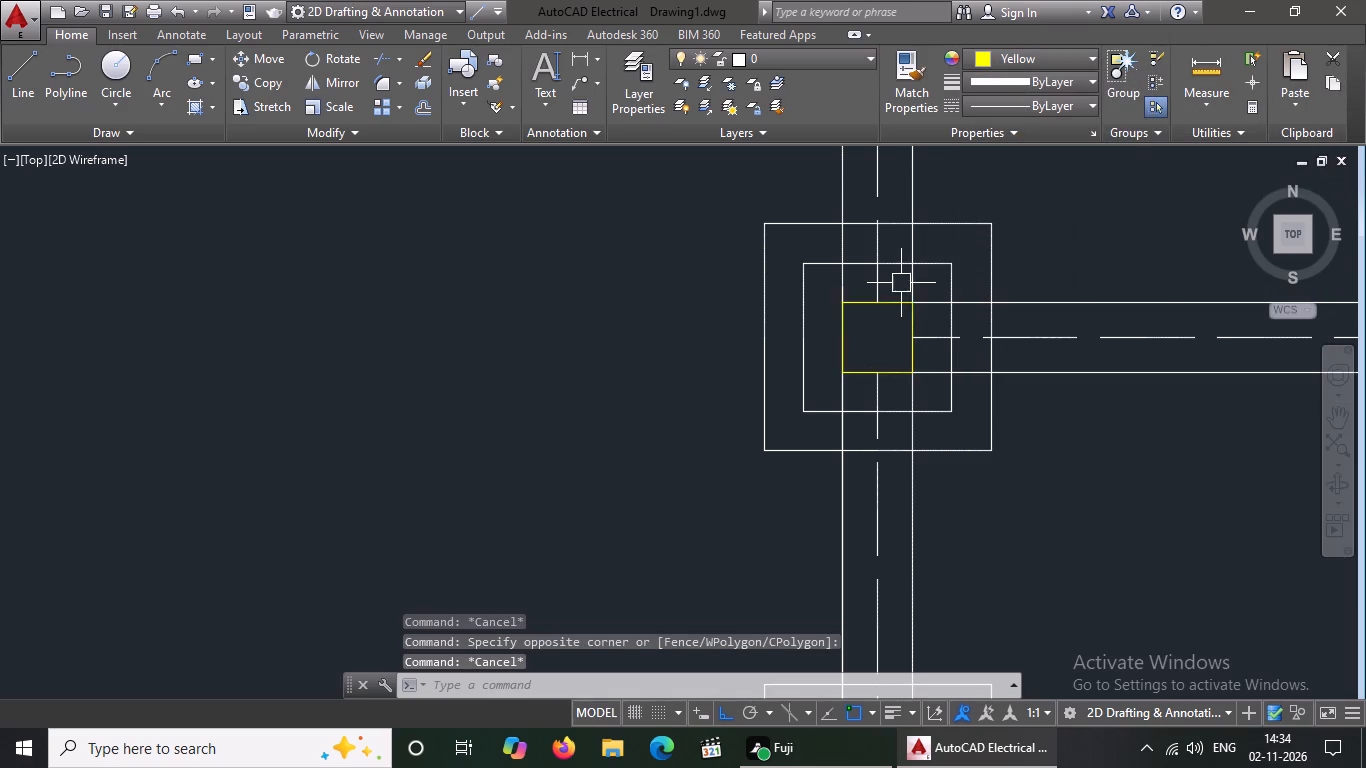
Change the colour of the column square at the east end of that wall line, on the outer east wall, to Yellow.
scroll(901, 283, down, 4)
scroll(1043, 273, up, 6)
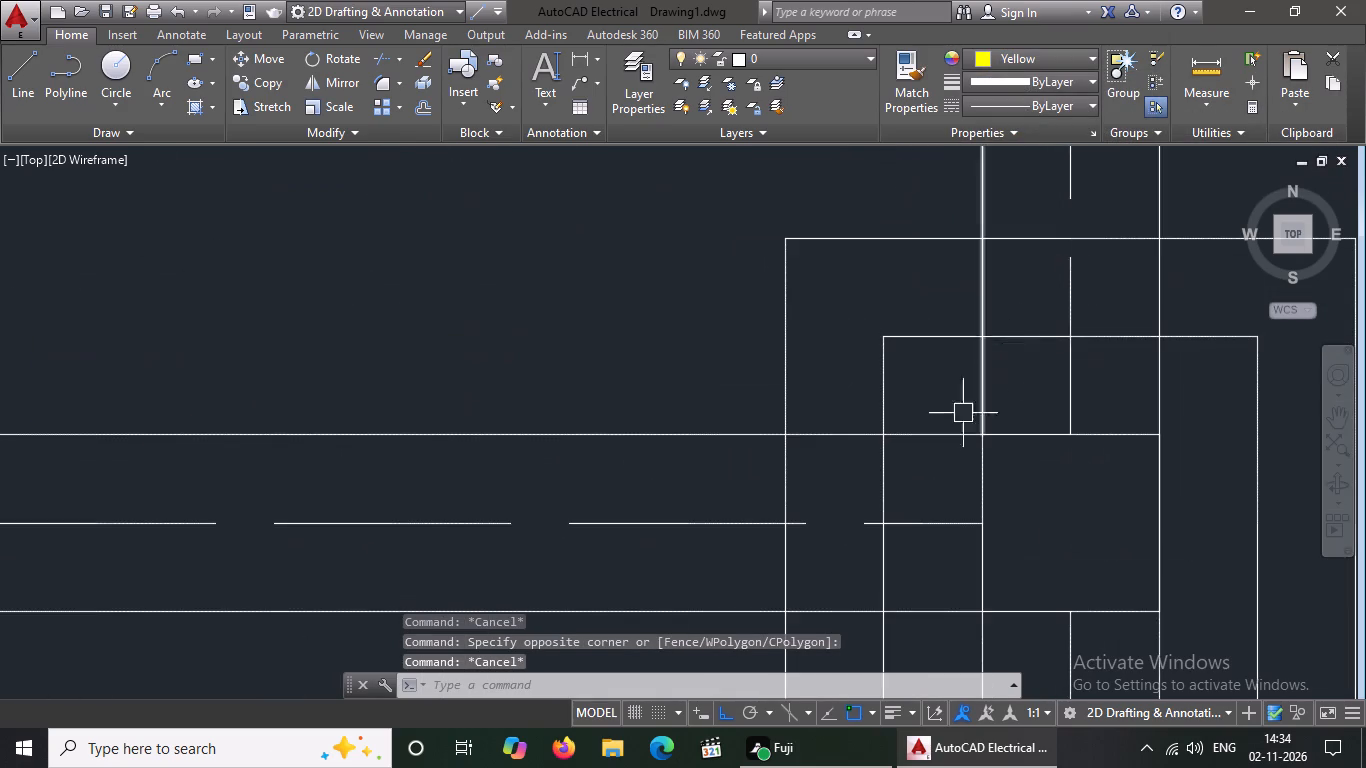
drag(950, 403, 963, 411)
scroll(1035, 454, down, 1)
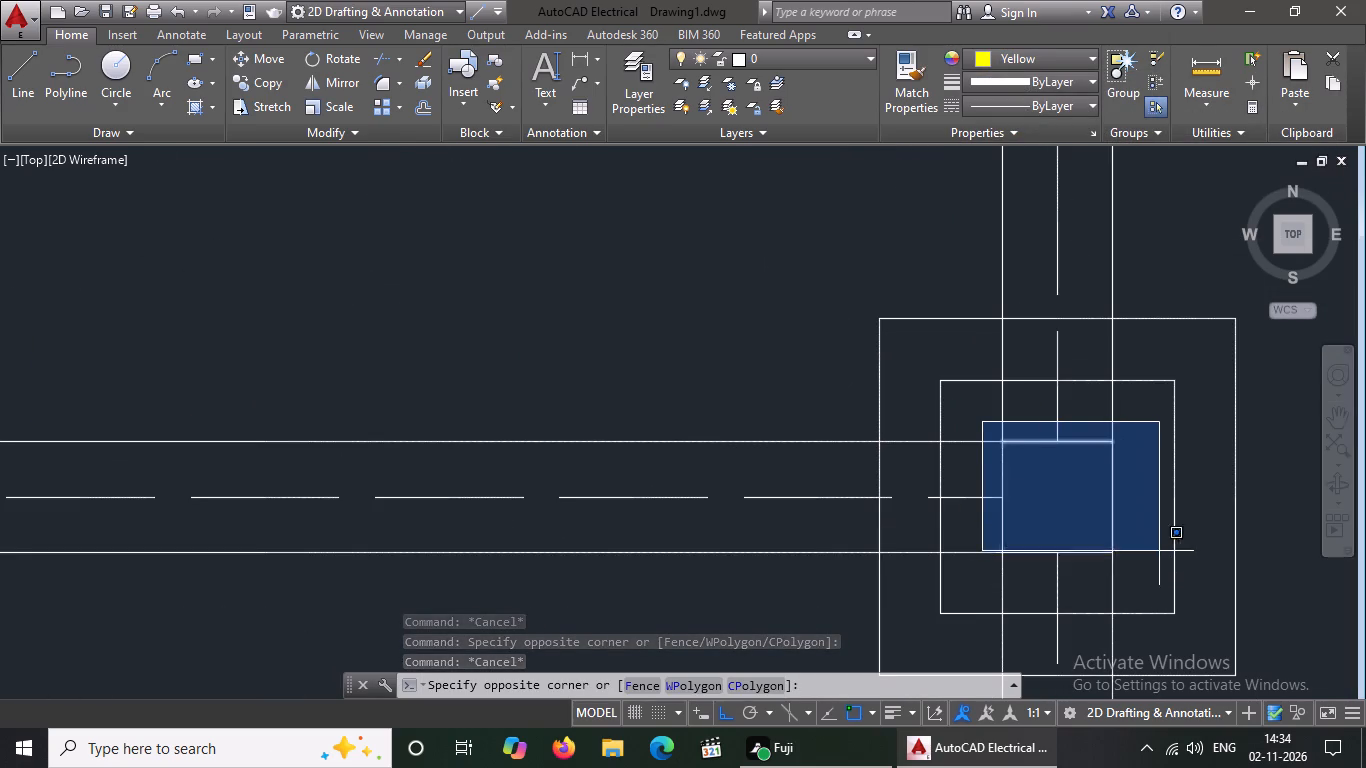
click(1160, 549)
key(Escape)
drag(971, 401, 1015, 449)
click(1148, 578)
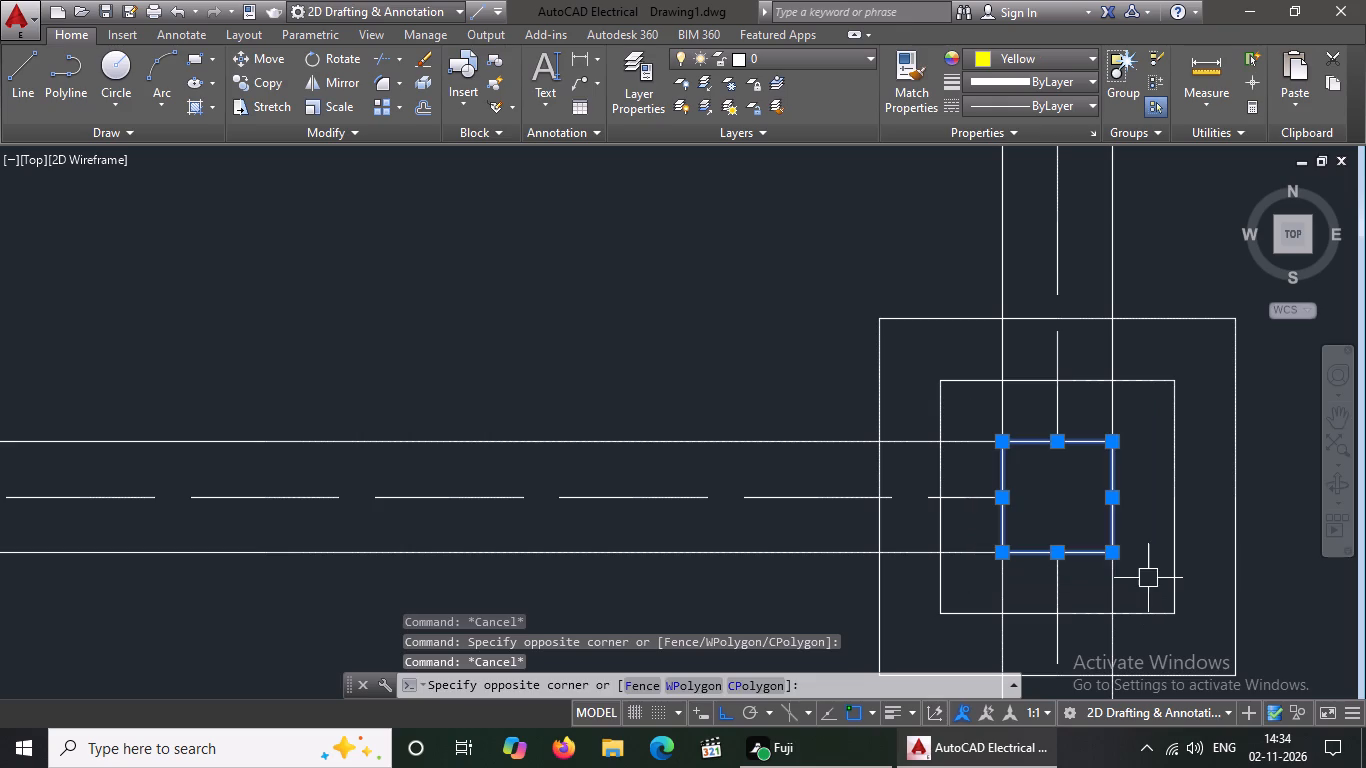
click(1027, 56)
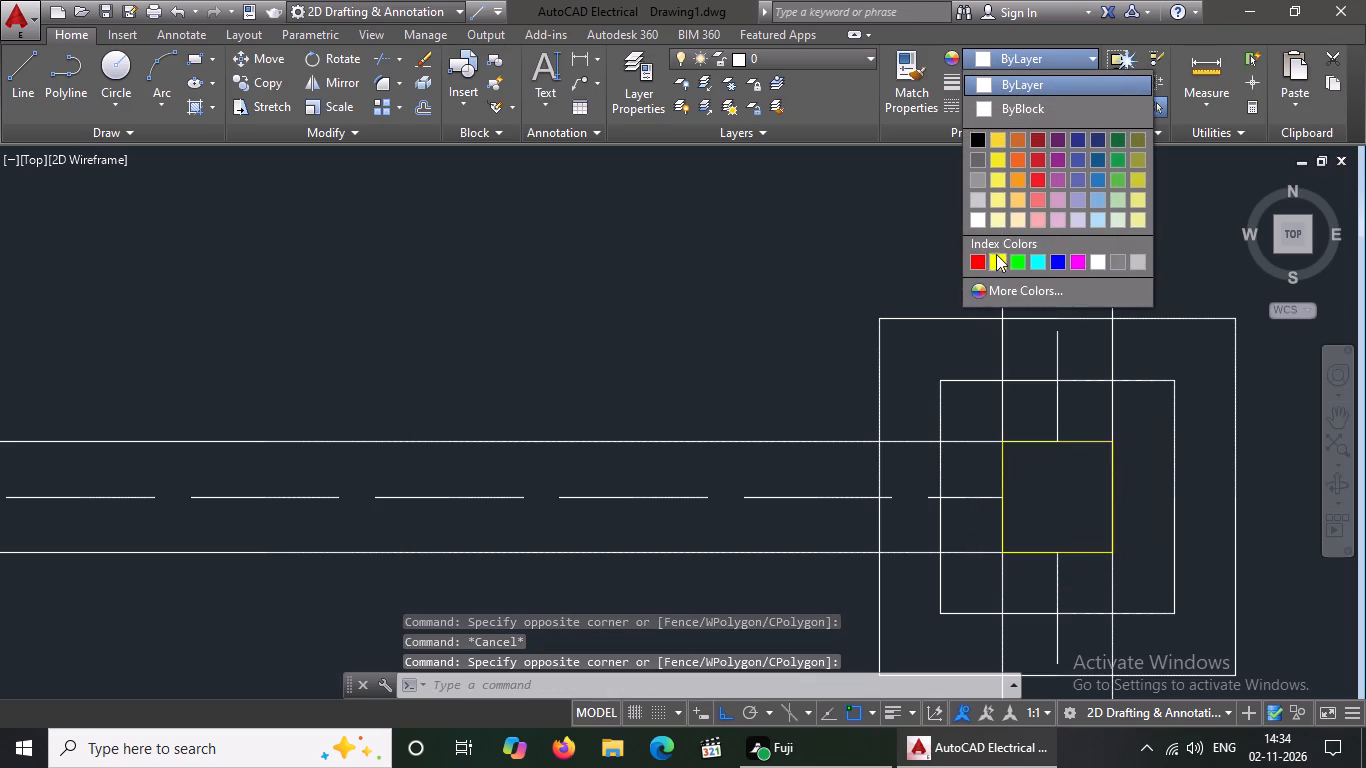
click(998, 257)
key(Escape)
Colour the column square Yellow where the lower of the two lower western wall lines meets the outer west wall.
scroll(891, 286, down, 5)
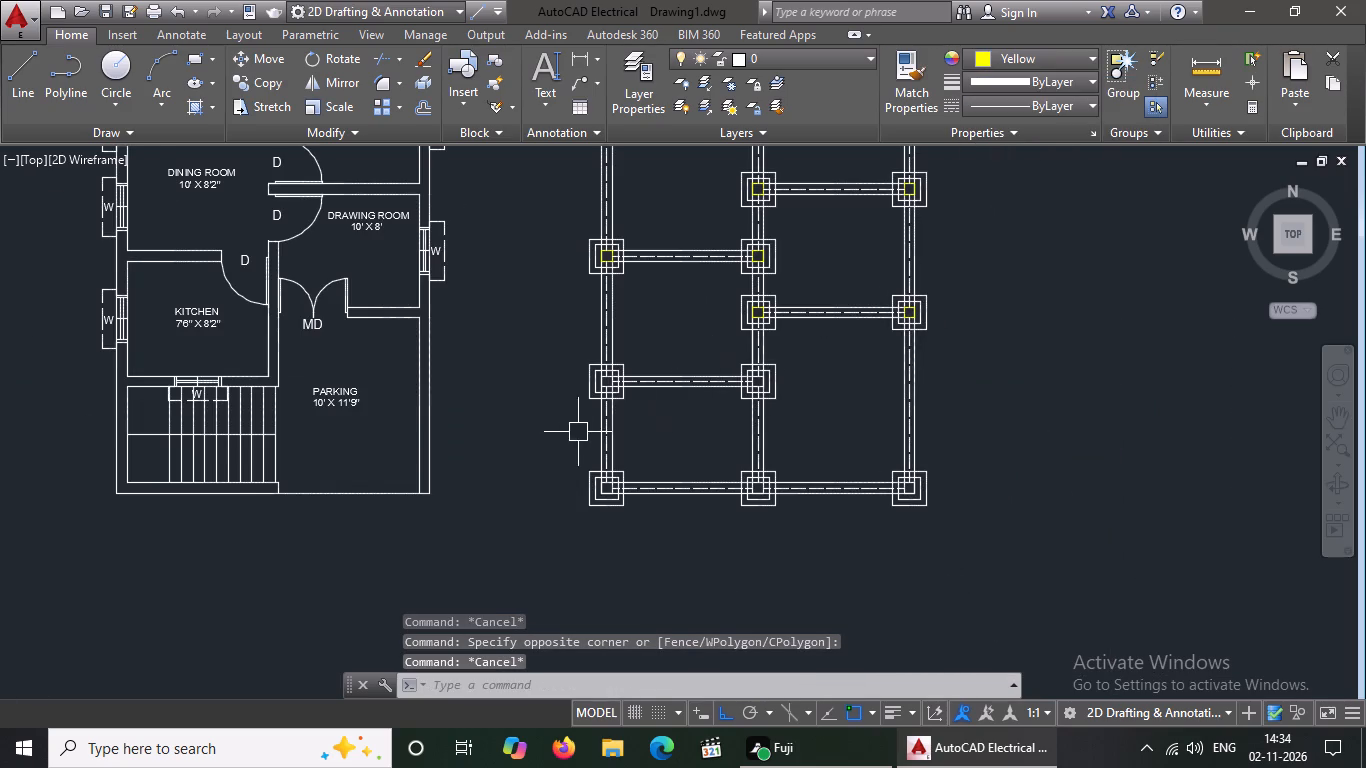
scroll(593, 404, up, 5)
scroll(675, 324, down, 3)
scroll(693, 304, up, 3)
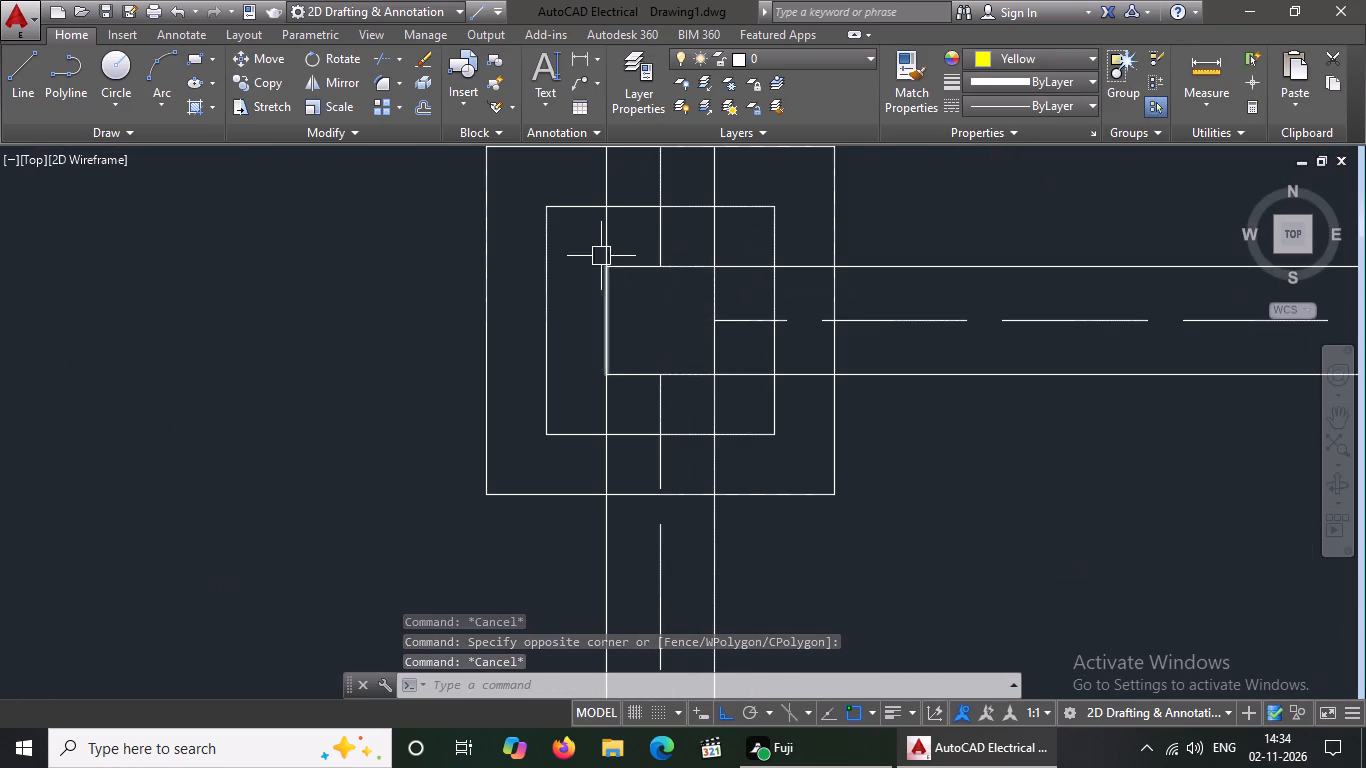
click(587, 244)
click(736, 384)
click(1012, 54)
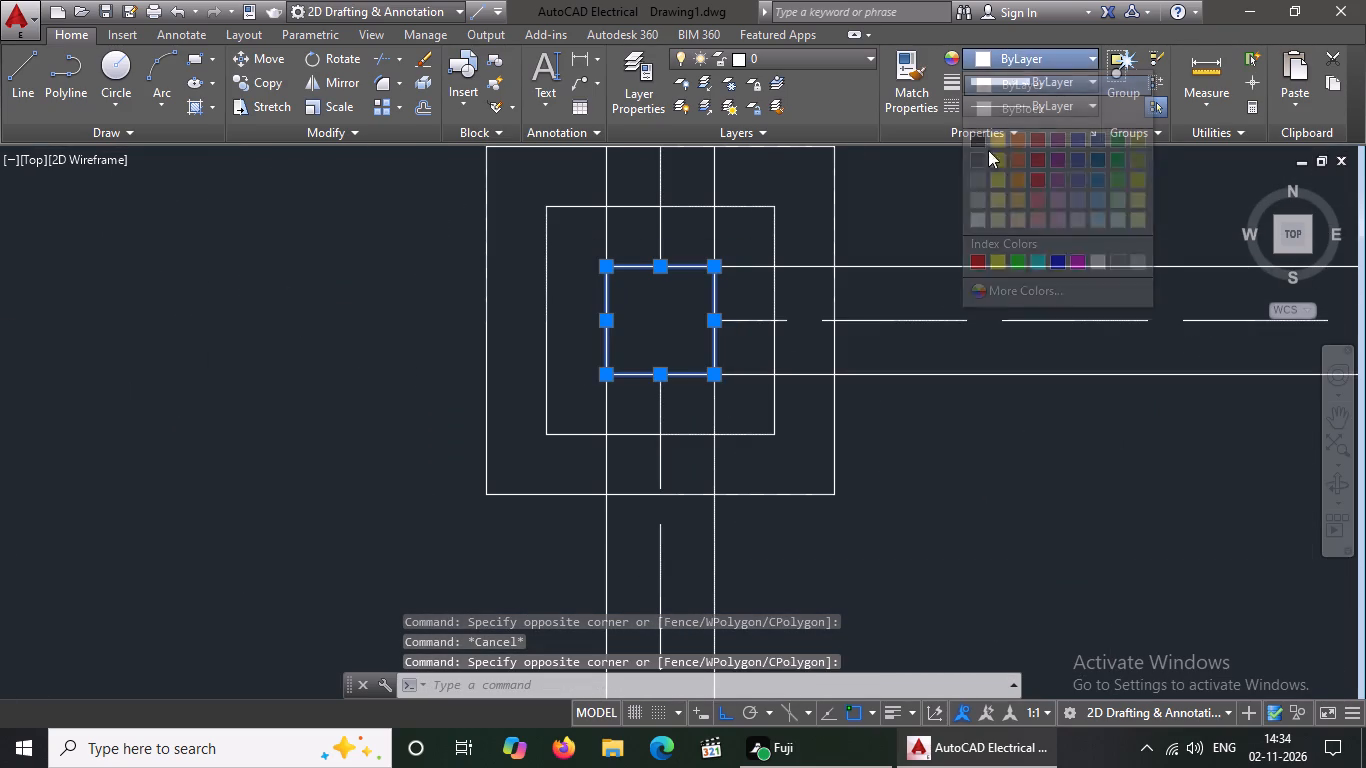
click(996, 262)
key(Escape)
Change the column square at the east end of that western wall line, on the central vertical wall, to Yellow.
scroll(798, 348, down, 6)
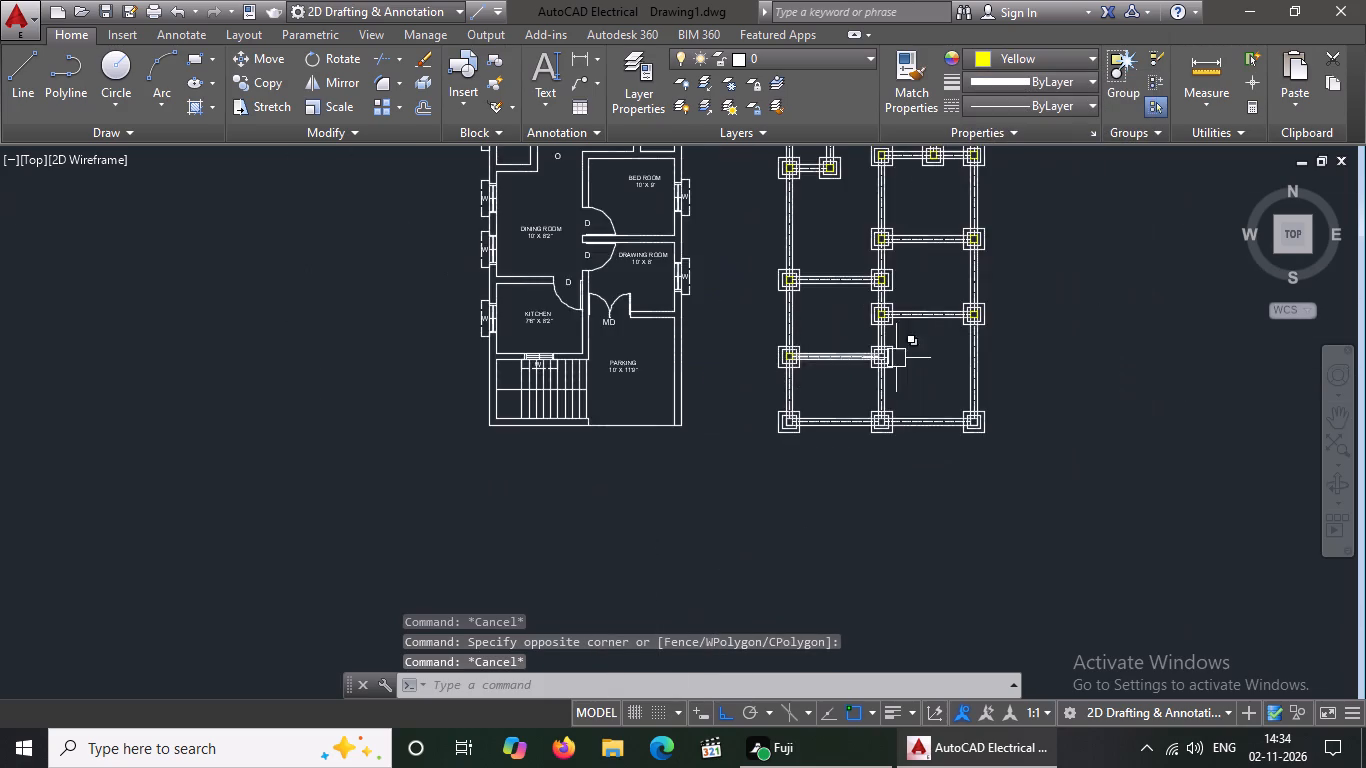
scroll(904, 358, up, 4)
scroll(716, 321, up, 2)
click(718, 313)
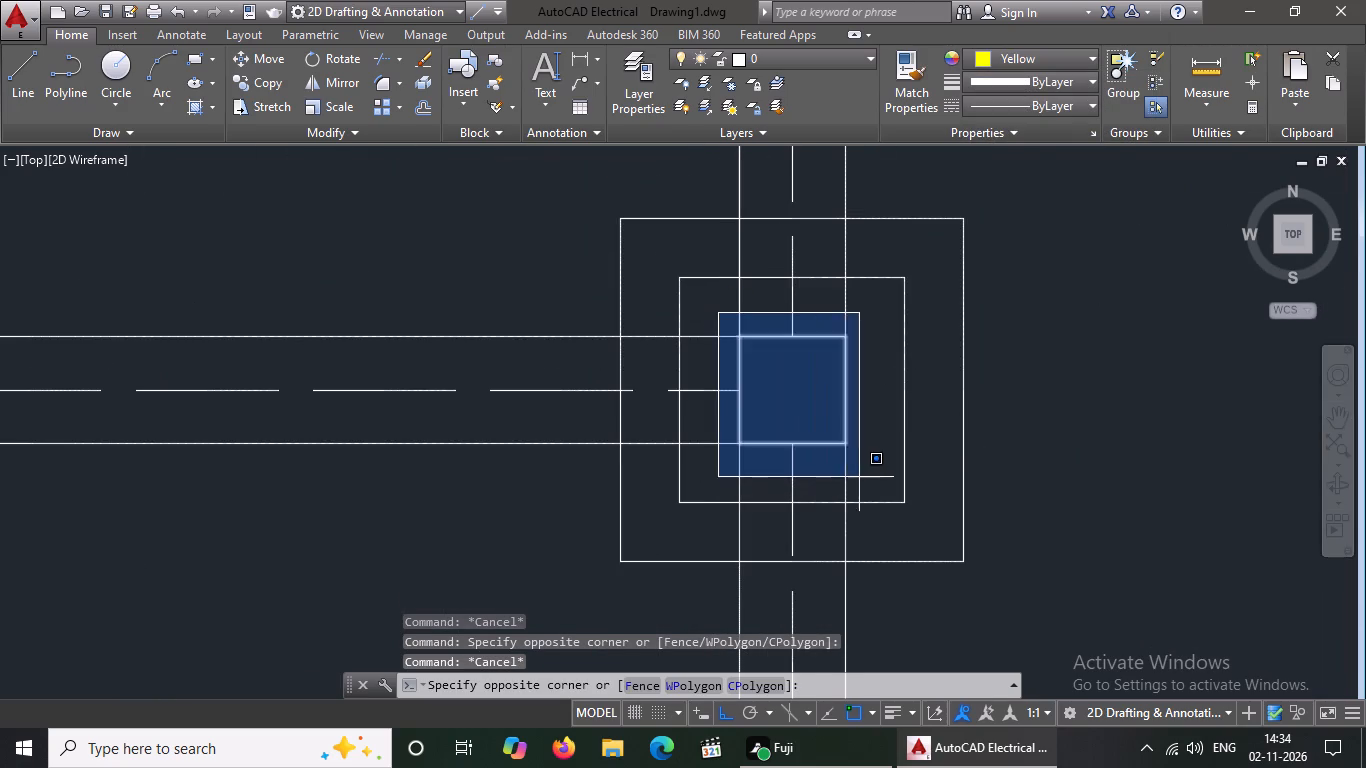
click(864, 477)
click(1042, 59)
click(1002, 254)
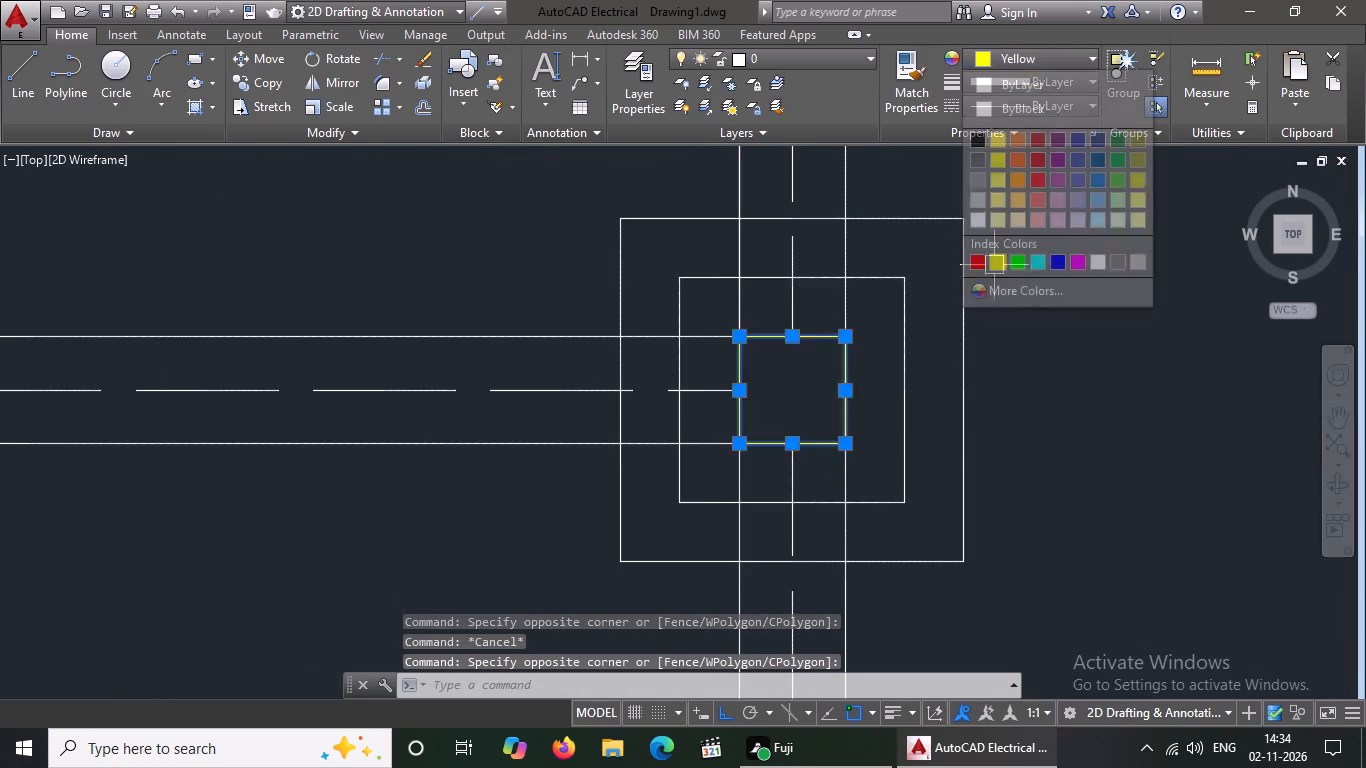
key(Escape)
Colour the column square at the south-west corner of the foundation plan Yellow.
scroll(912, 299, down, 6)
scroll(765, 419, up, 3)
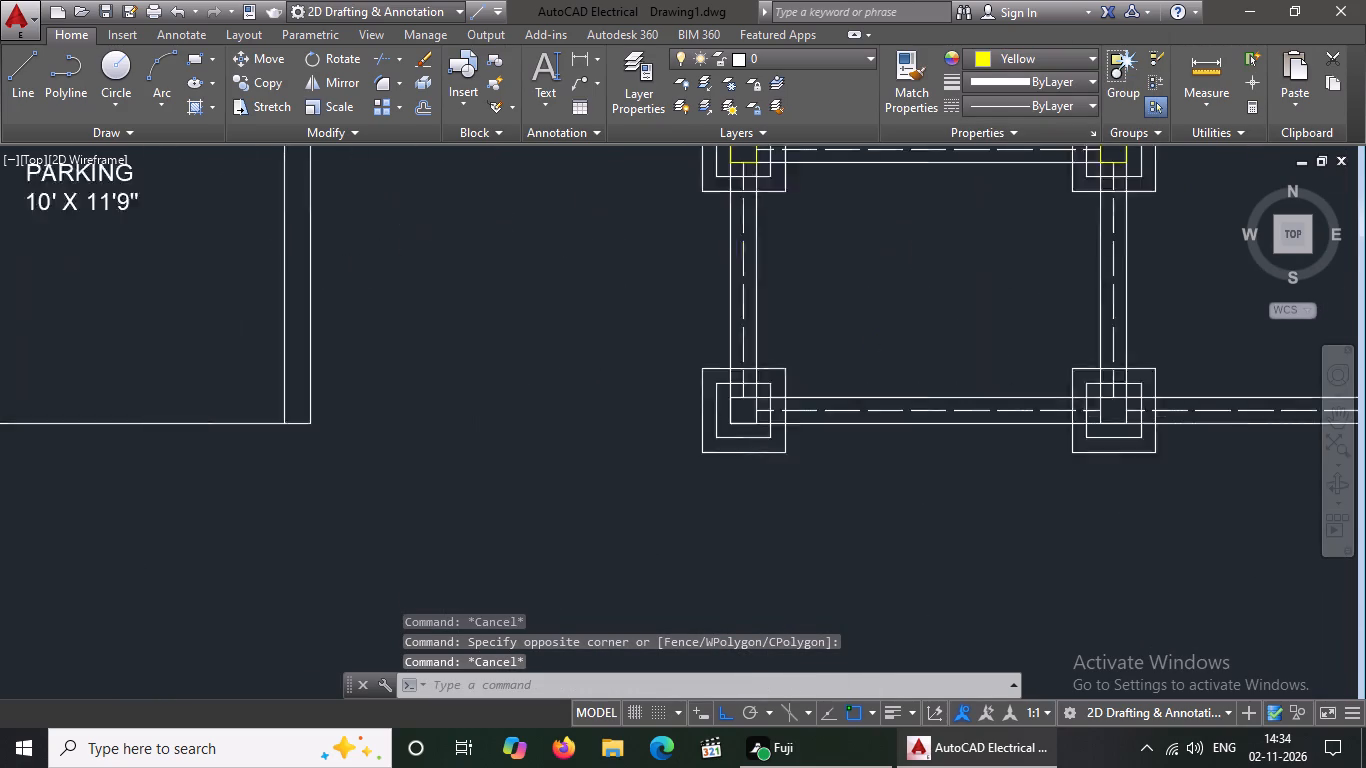
scroll(764, 416, up, 2)
click(603, 320)
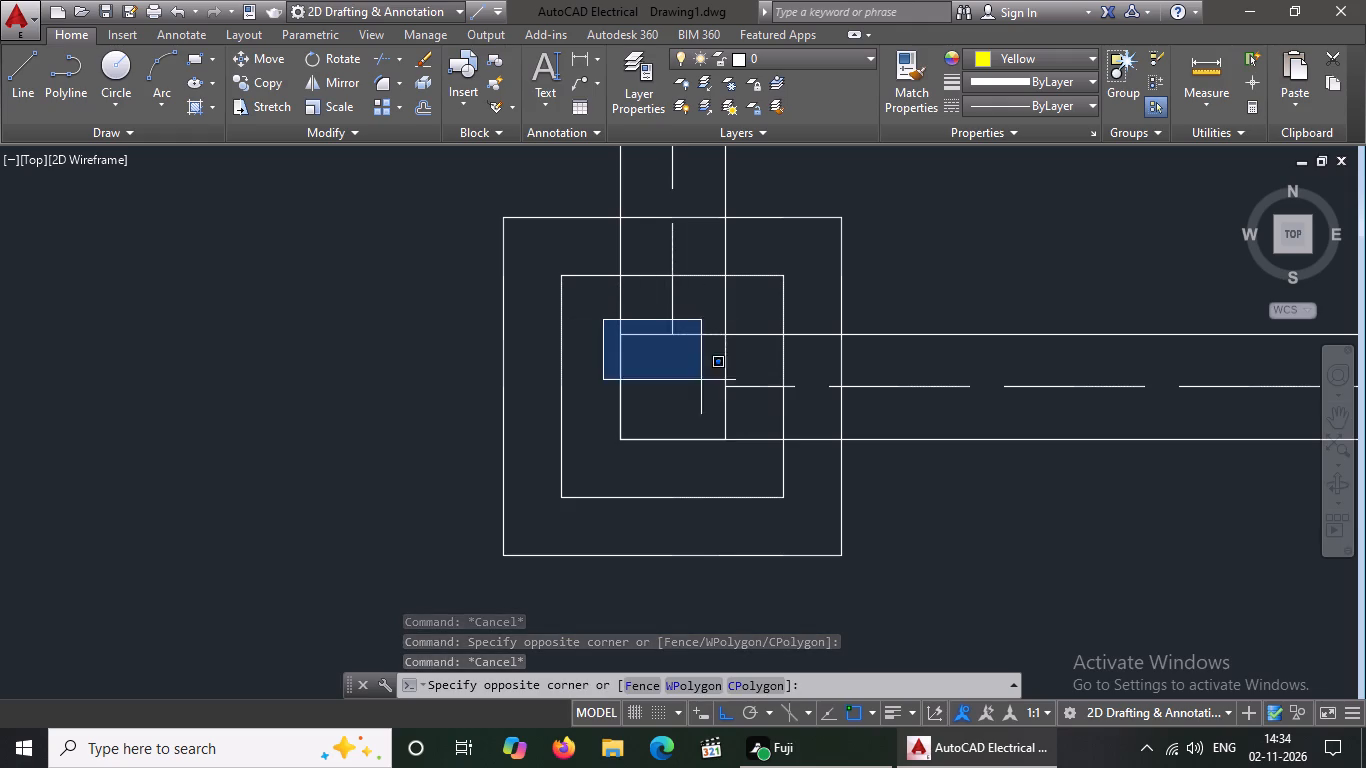
click(755, 458)
click(1058, 62)
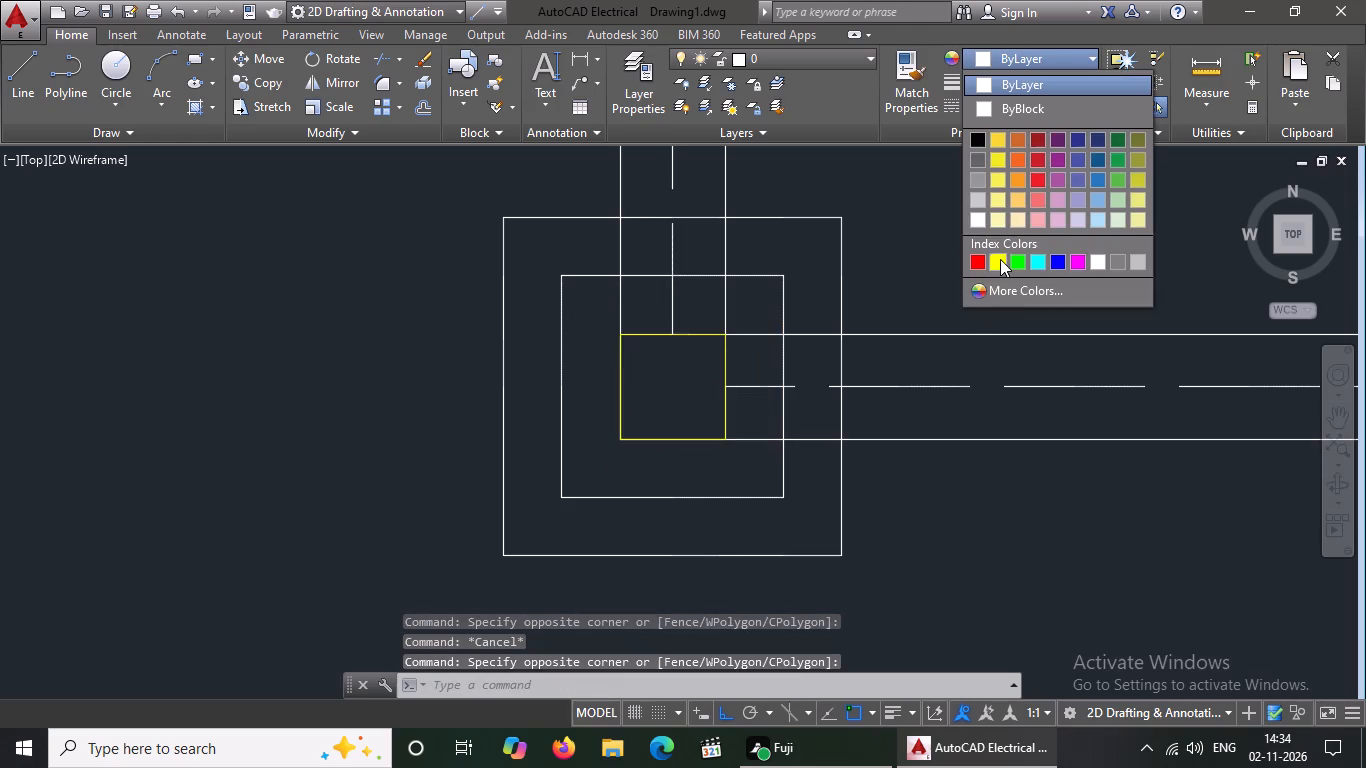
click(1002, 257)
key(Escape)
Change the column square where the central vertical wall meets the southern outer wall to Yellow.
scroll(826, 331, down, 4)
scroll(1060, 351, up, 4)
scroll(936, 342, up, 2)
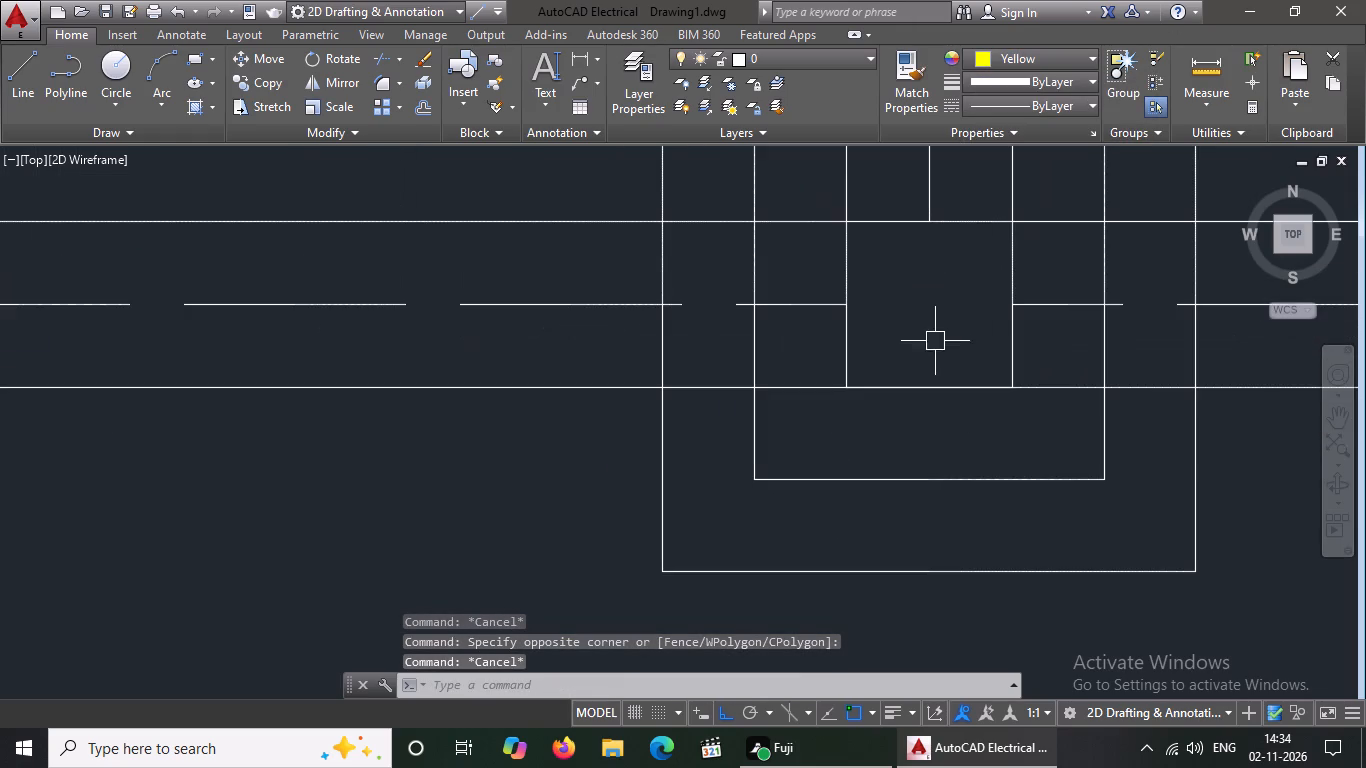
drag(825, 181, 850, 254)
drag(886, 314, 907, 344)
click(821, 169)
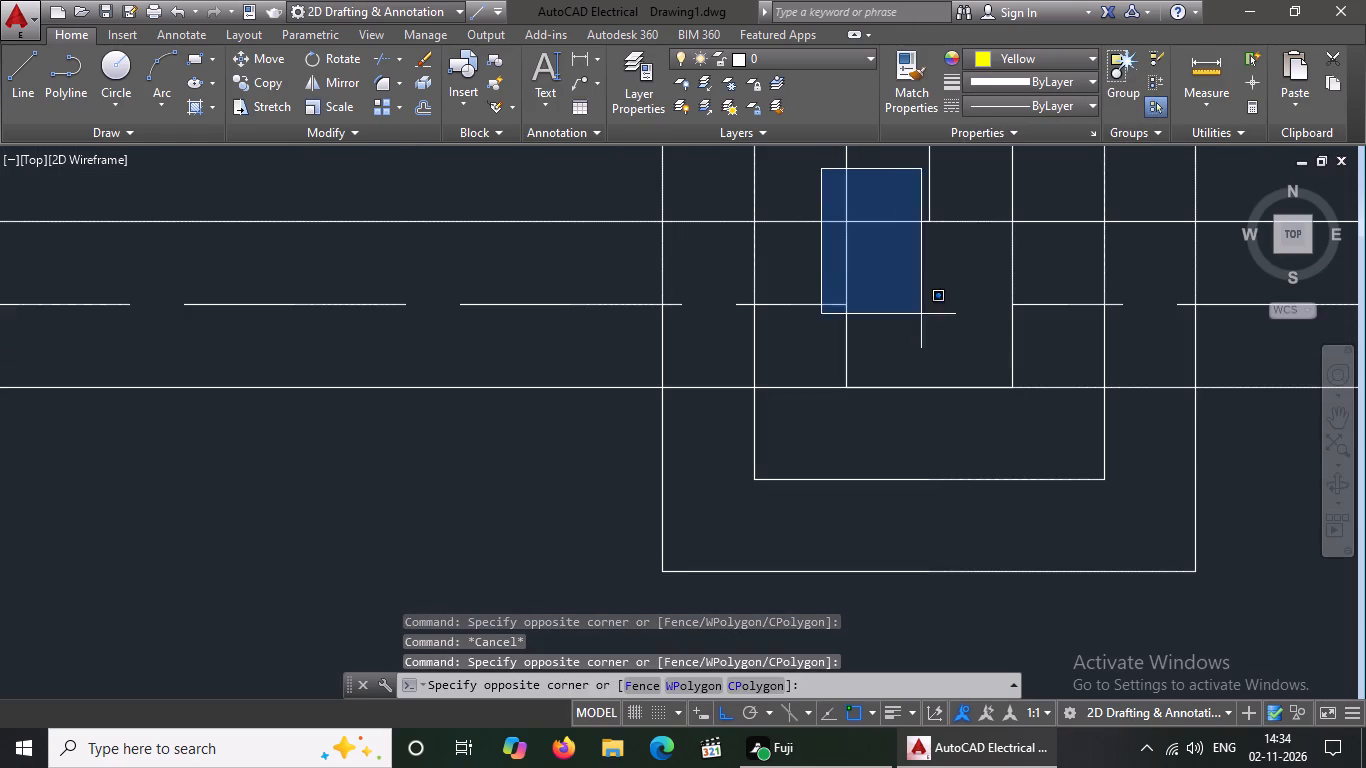
click(1033, 418)
click(1024, 59)
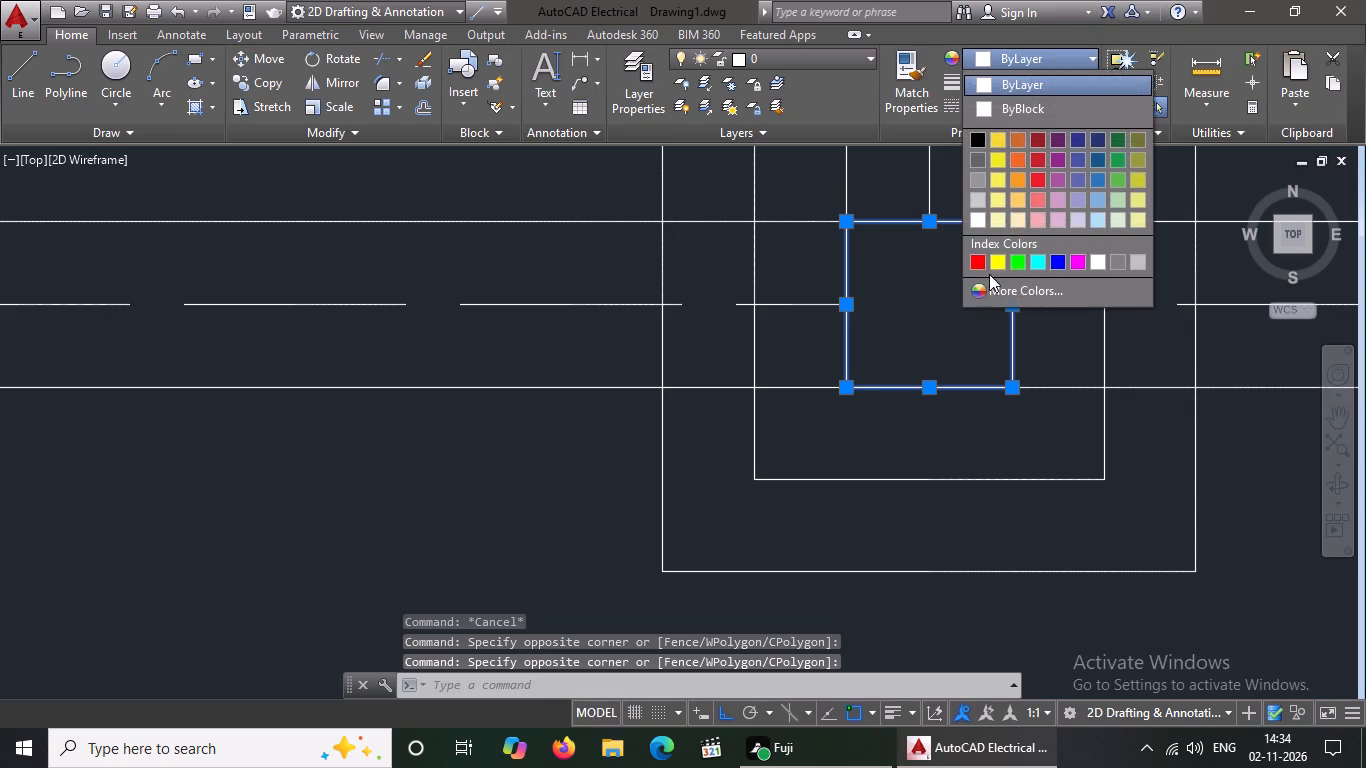
click(999, 255)
key(Escape)
Colour the column square at the south-east corner of the foundation plan Yellow.
scroll(931, 319, down, 6)
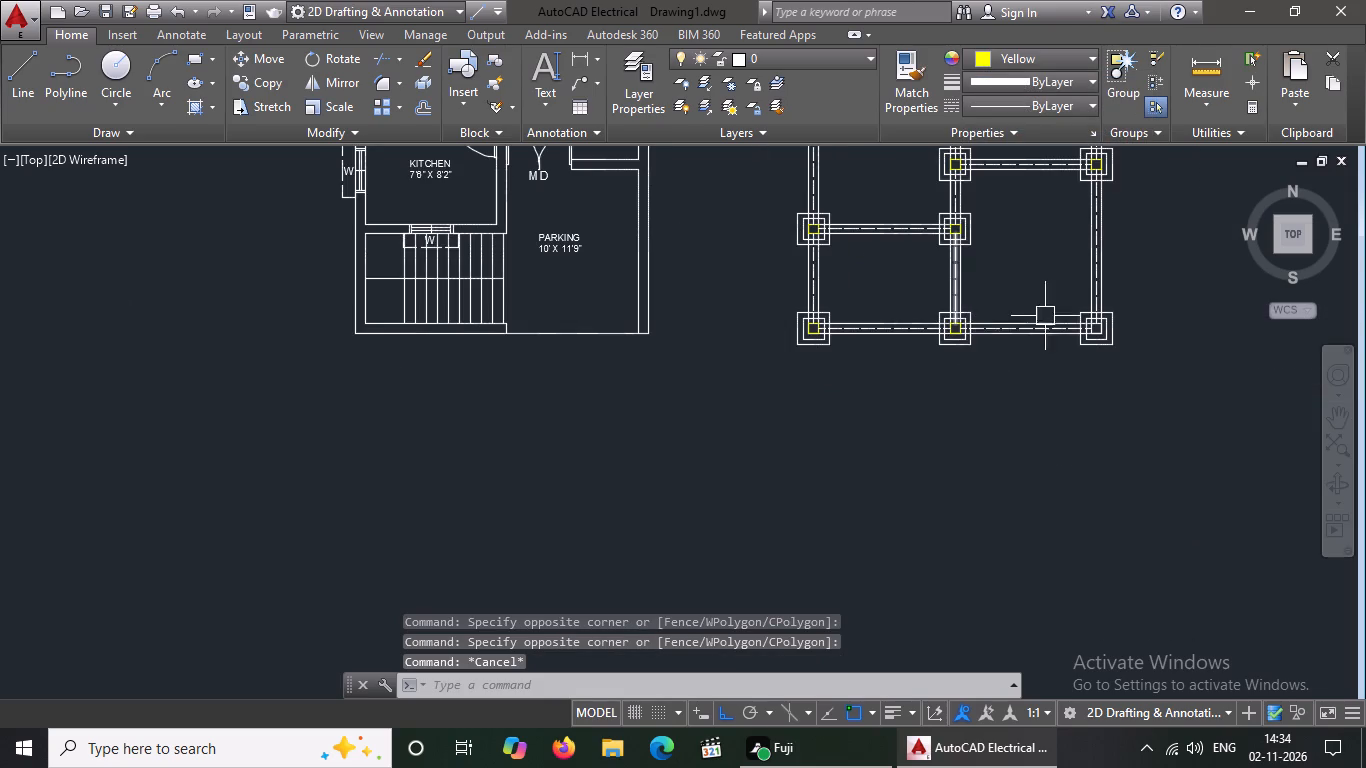
scroll(1091, 322, up, 5)
click(991, 283)
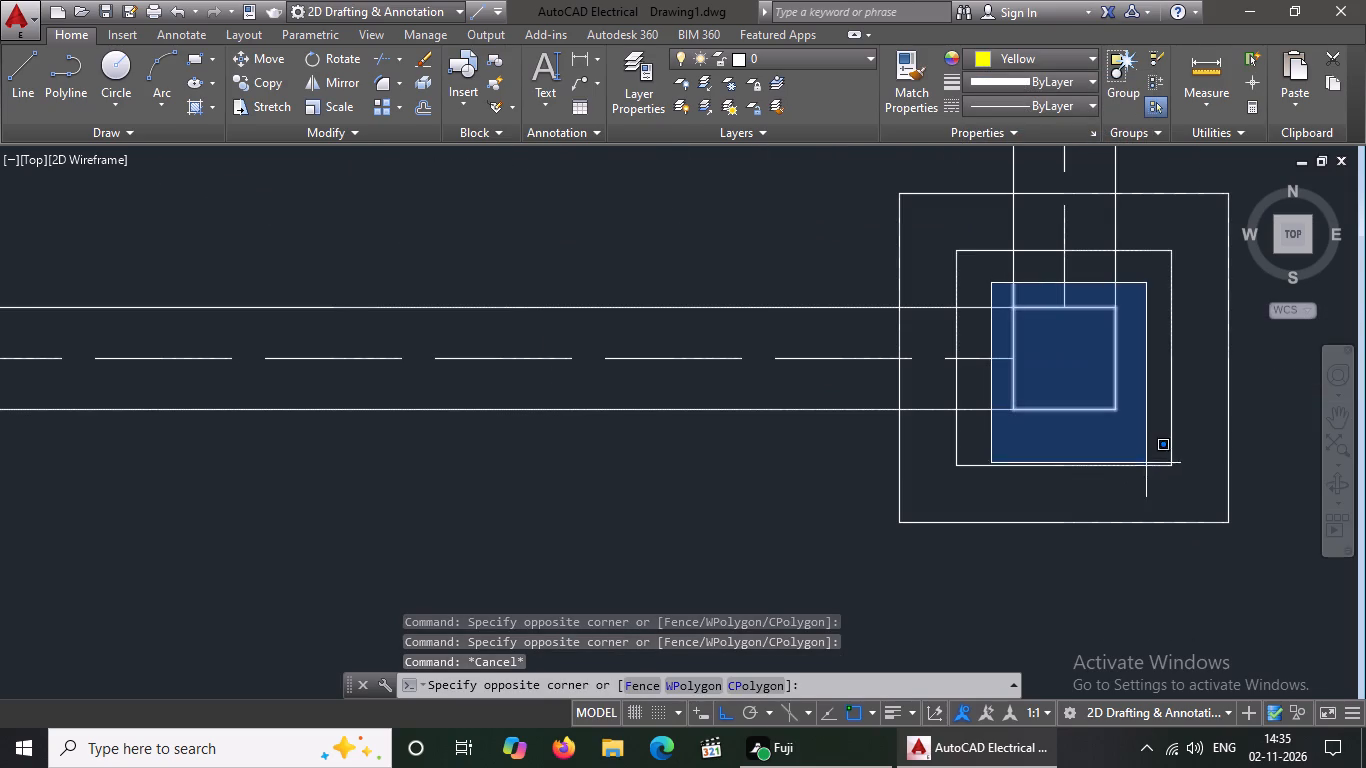
click(1137, 446)
drag(1014, 59, 1015, 71)
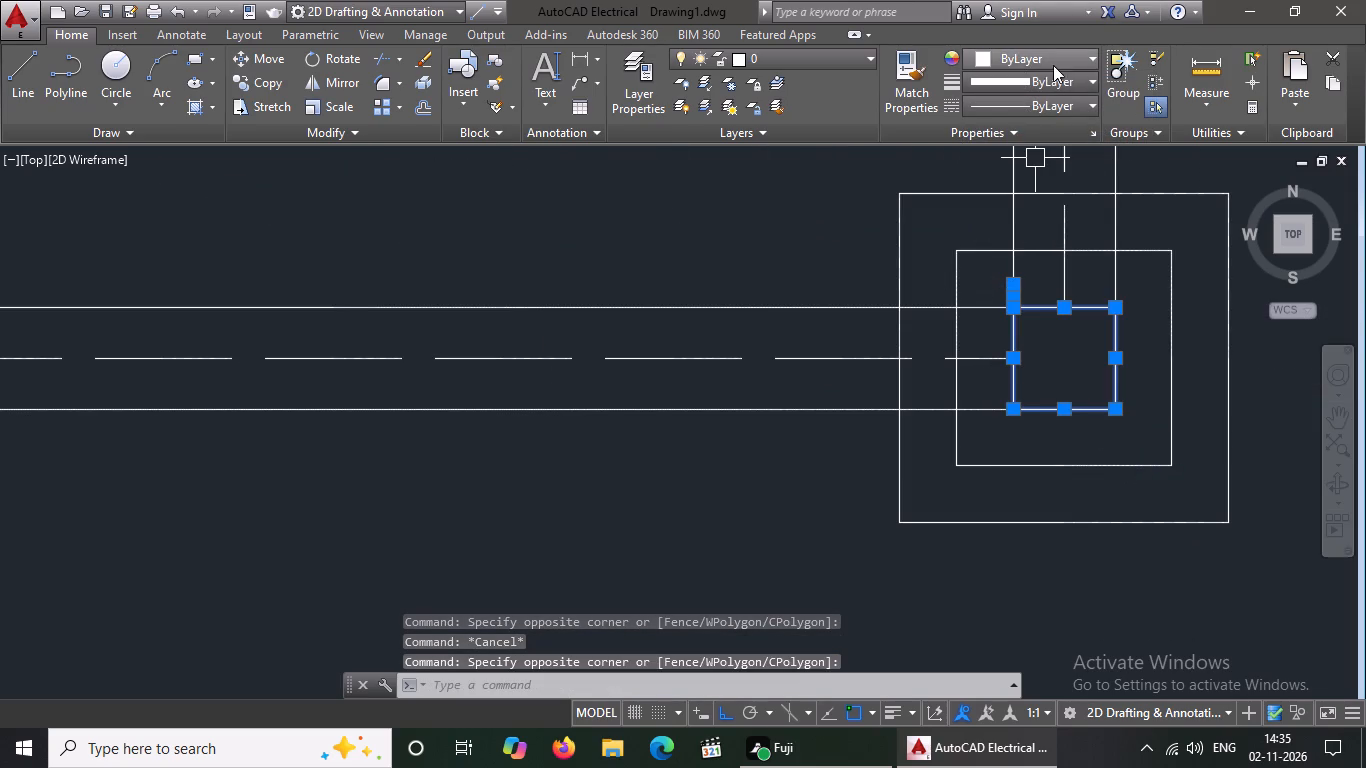
click(1052, 58)
click(998, 256)
key(Escape)
Turn off Ortho mode to allow diagonal lines at the foundation plan's north-west corner footing.
scroll(928, 367, down, 4)
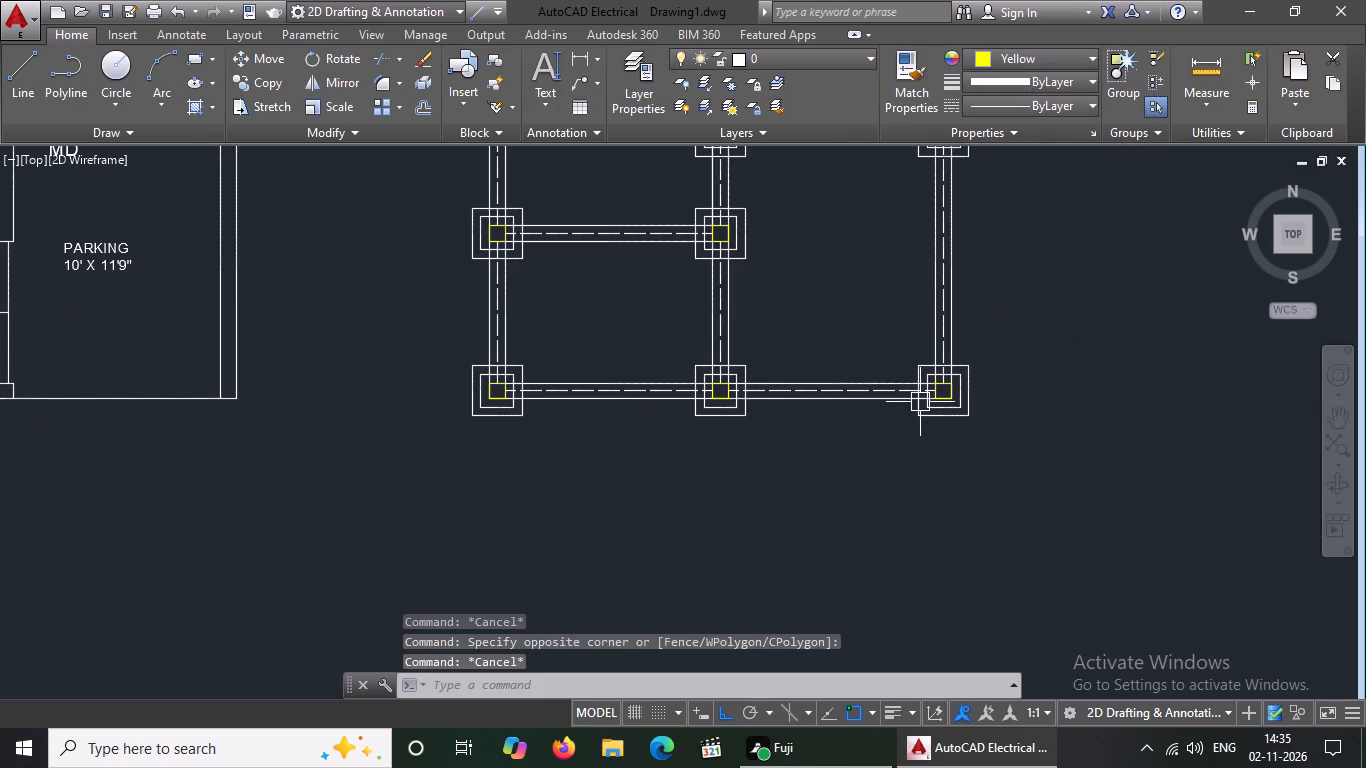
scroll(921, 402, down, 8)
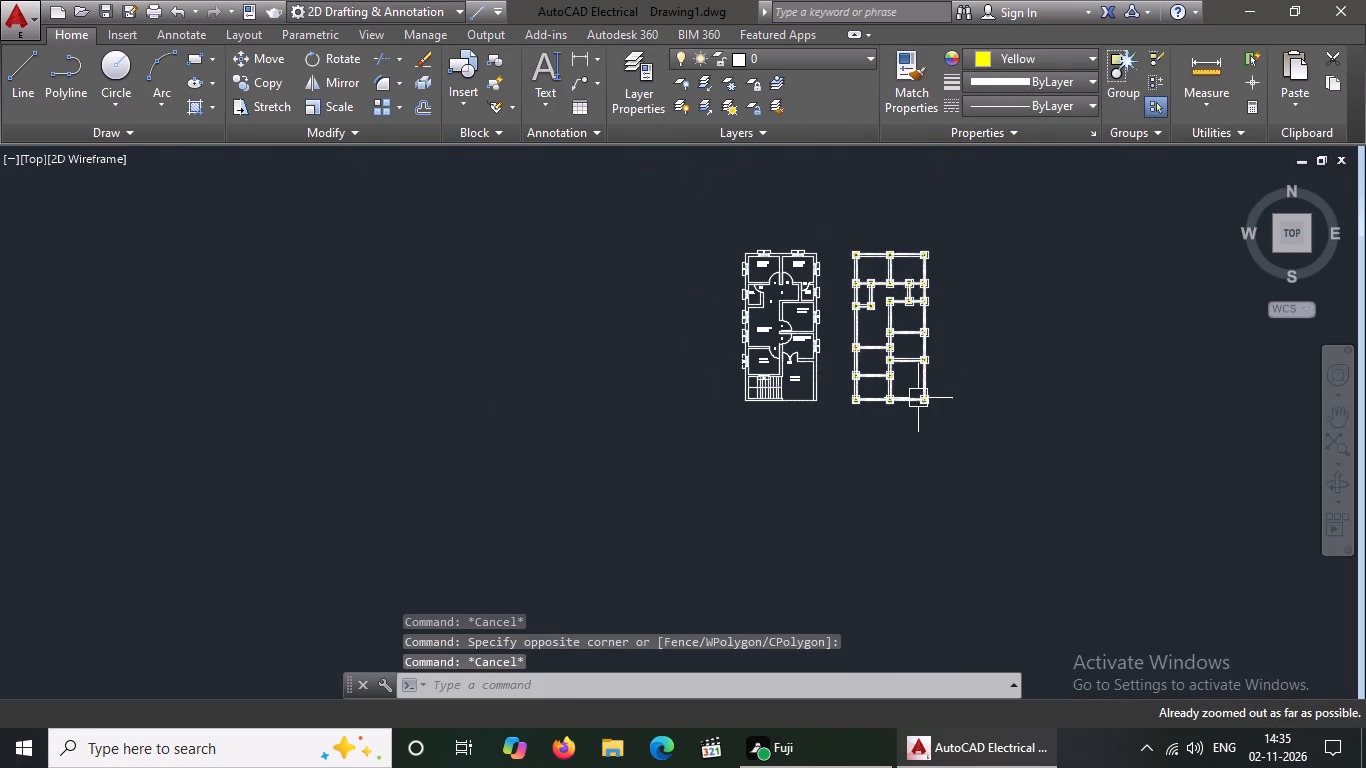
scroll(892, 250, up, 5)
scroll(925, 326, down, 3)
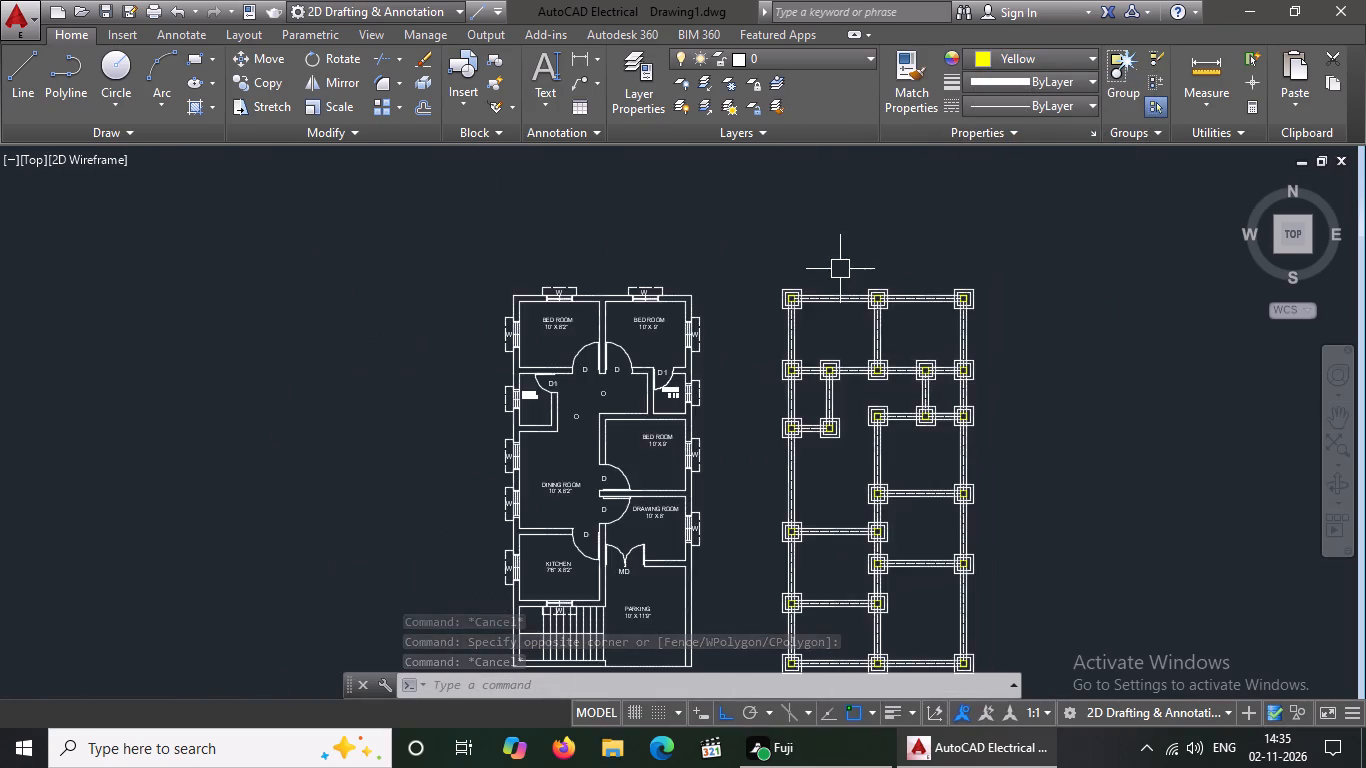
scroll(834, 272, up, 2)
scroll(764, 336, up, 5)
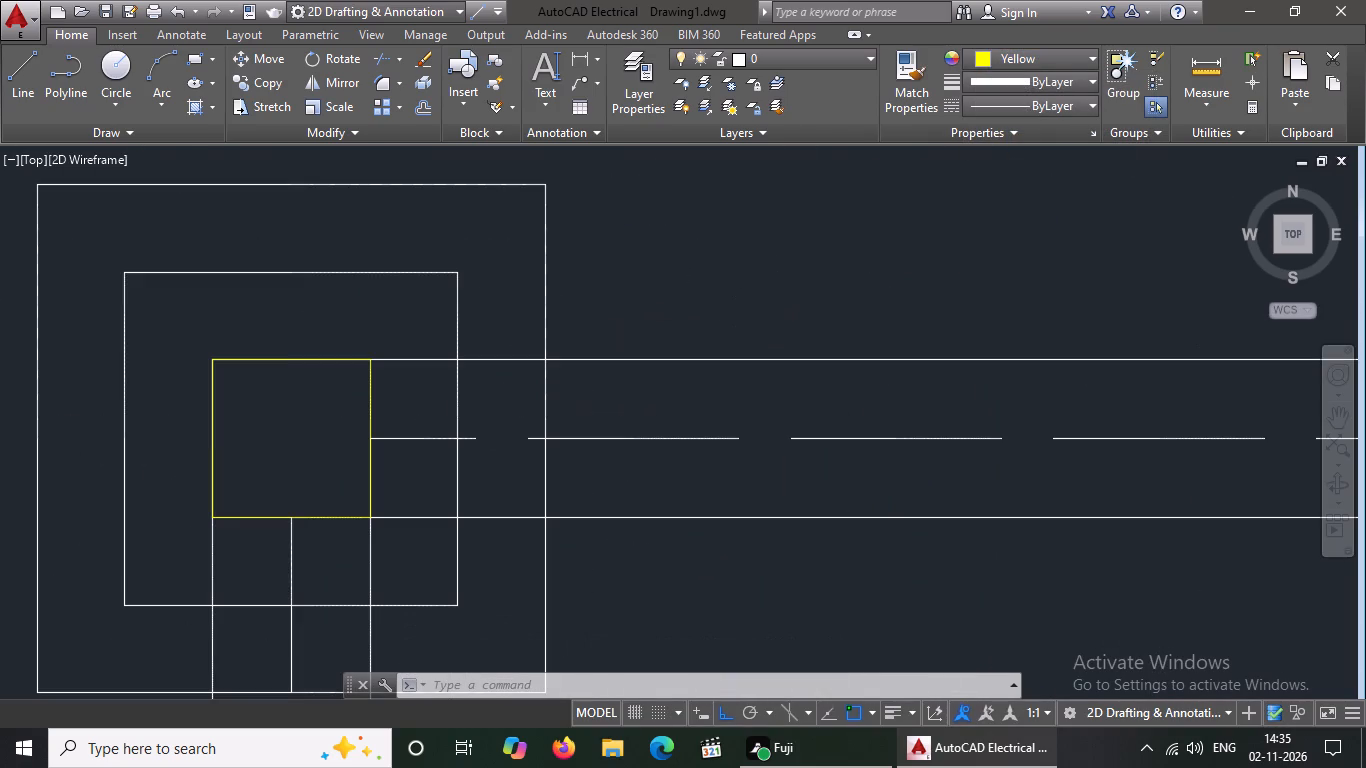
key(Escape)
key(l)
key(Return)
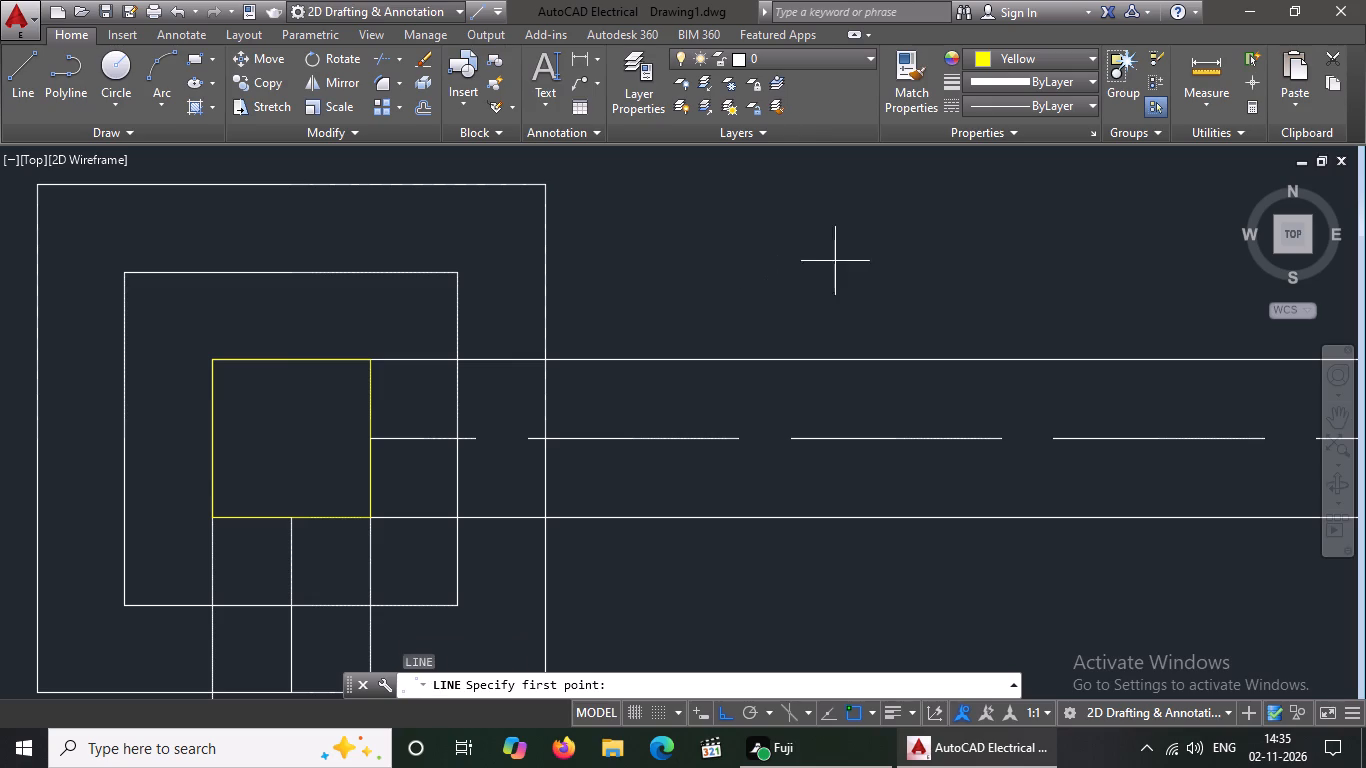
click(123, 275)
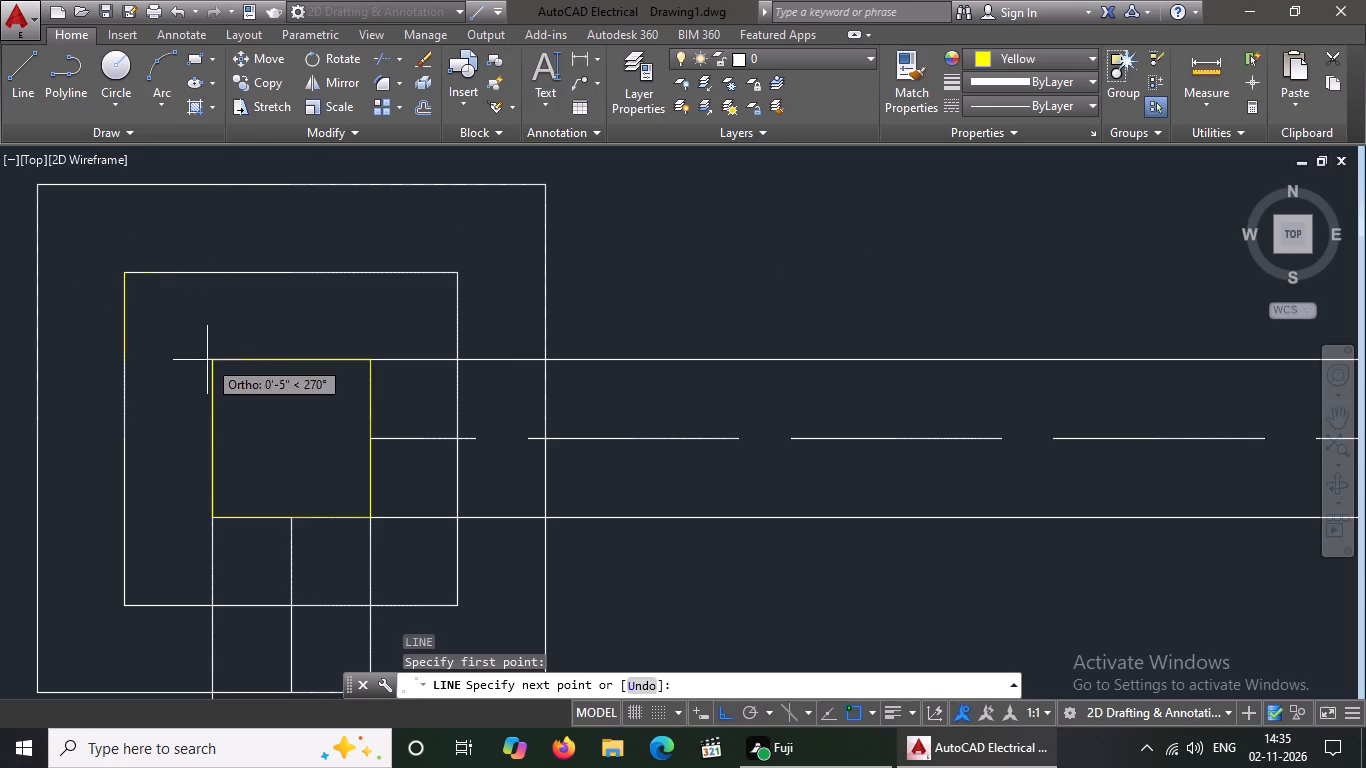
click(716, 709)
key(Escape)
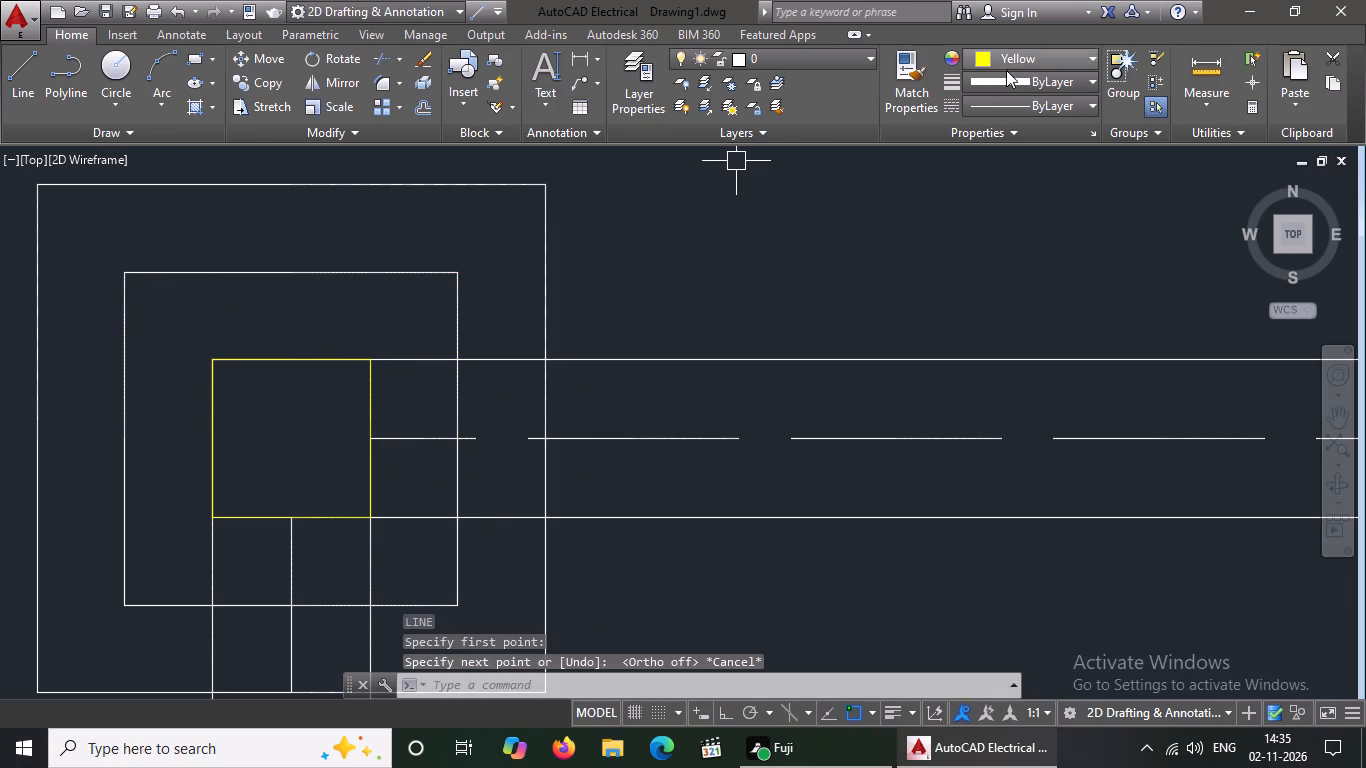
Set the current colour for new objects to ByBlock.
click(1013, 49)
click(1019, 108)
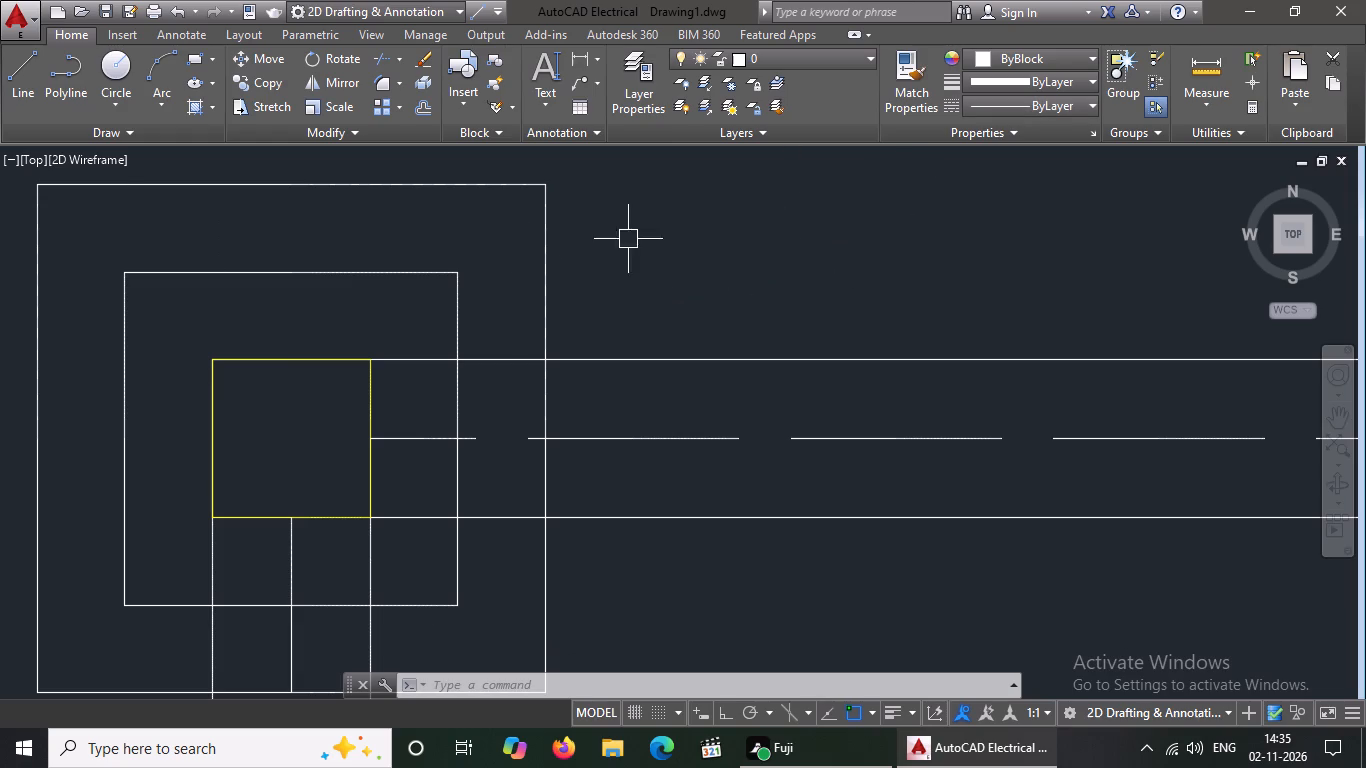
key(Escape)
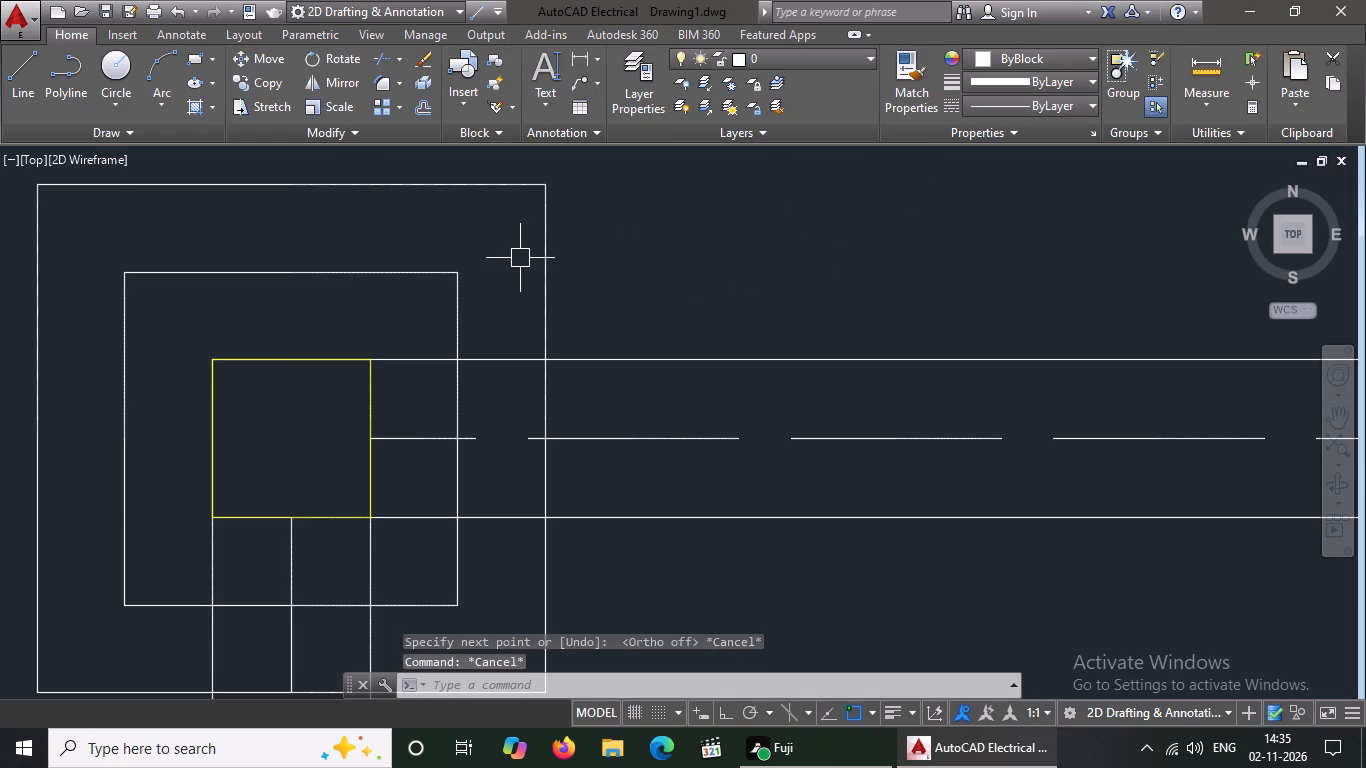
Draw a diagonal line from the north-west corner of the middle footing square to the same corner of the yellow column square.
key(l)
key(Return)
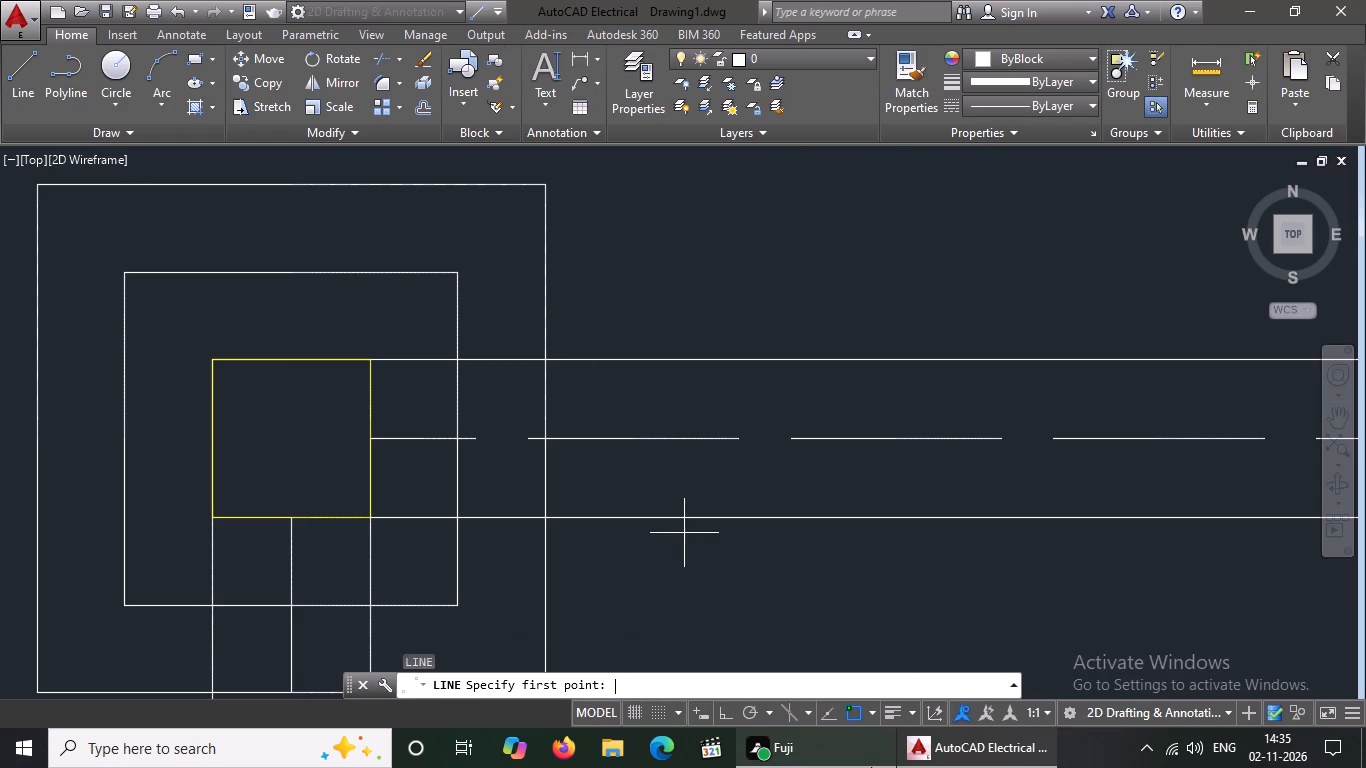
click(129, 274)
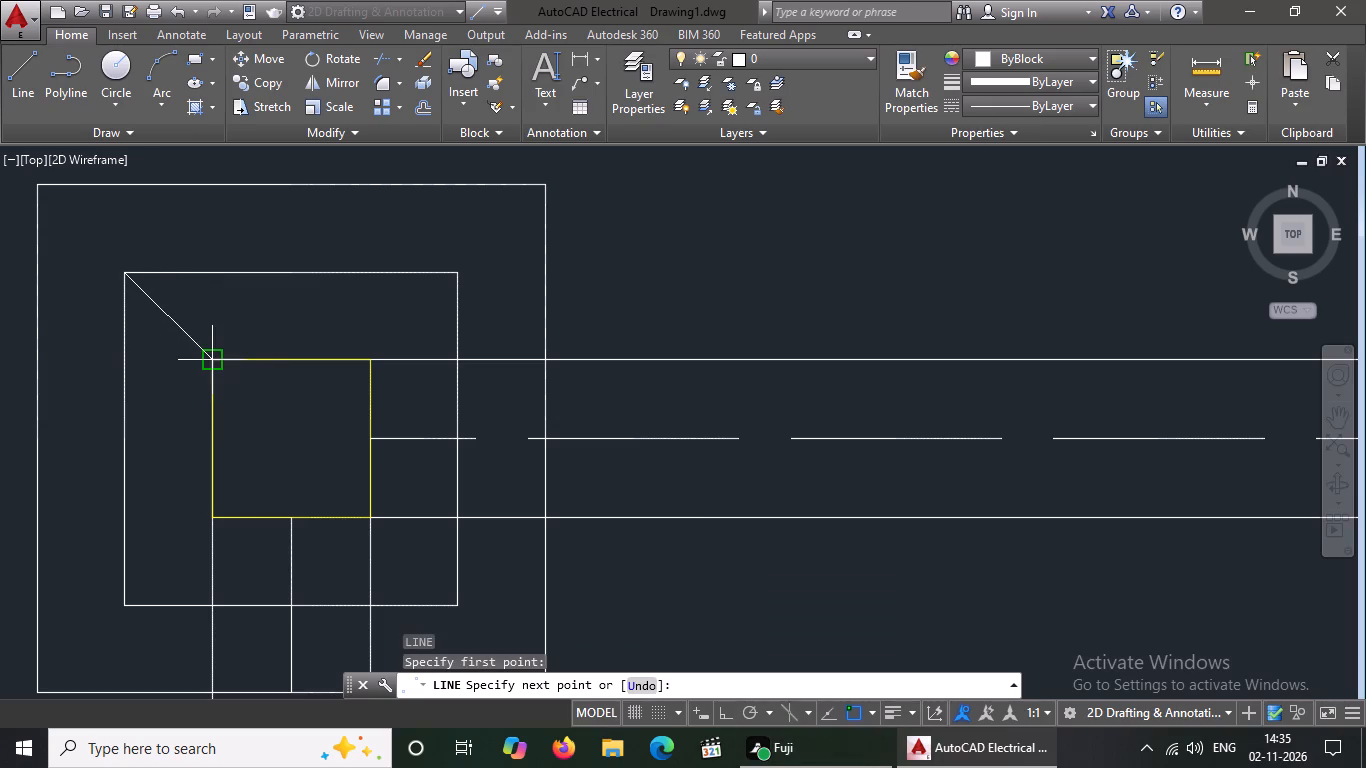
drag(210, 356, 224, 387)
key(Return)
Draw a diagonal line joining the north-east corners of the column square and middle footing square at the north-west footing.
key(l)
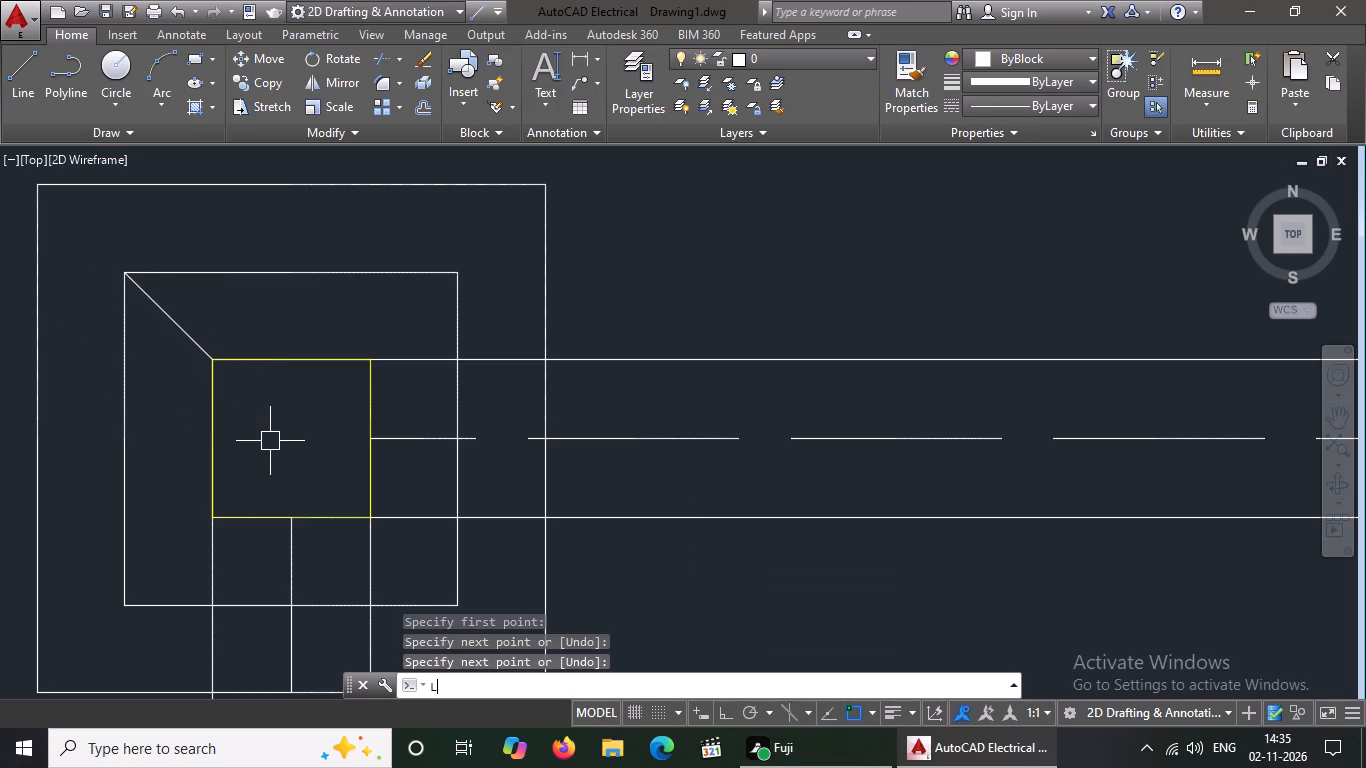
key(Return)
click(372, 360)
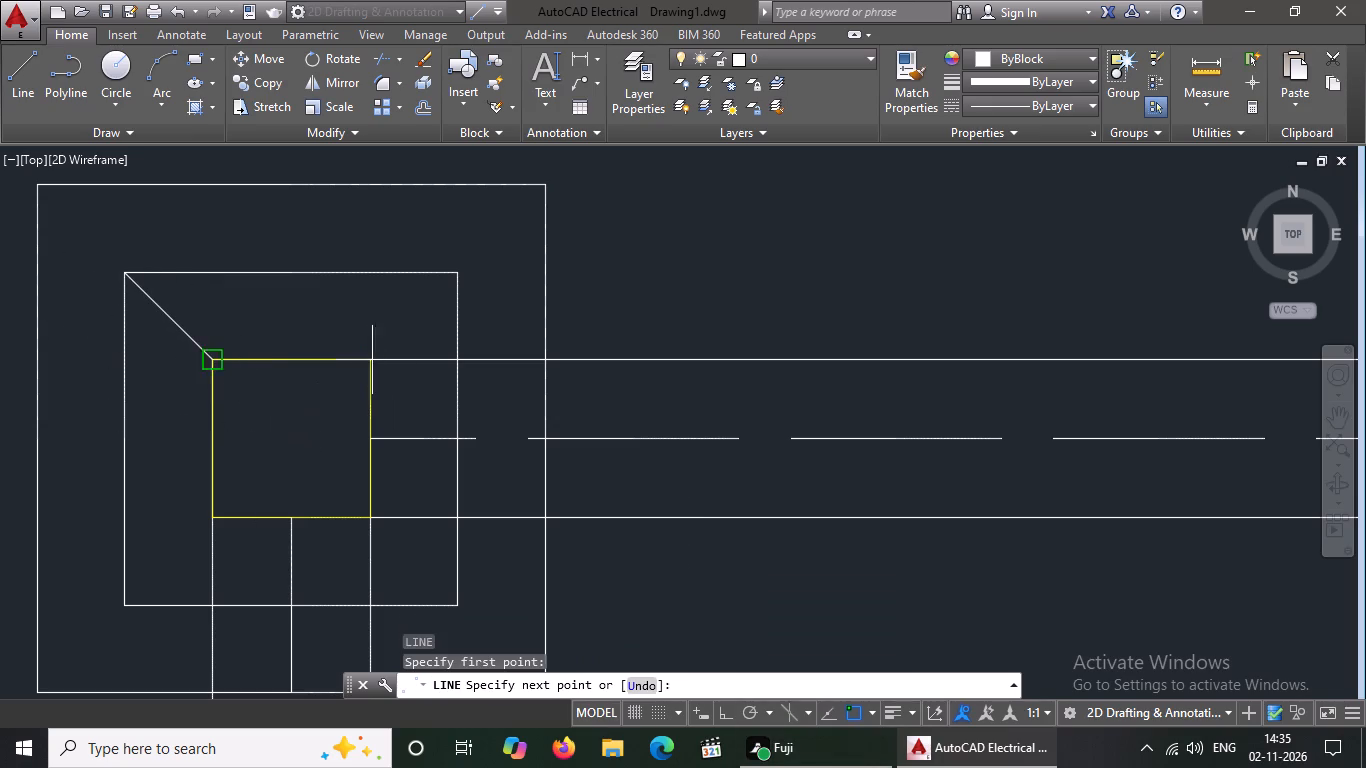
drag(453, 276, 491, 255)
key(Return)
Draw diagonal lines joining the south-west and south-east corners of the middle footing square and column square at the north-west footing.
key(l)
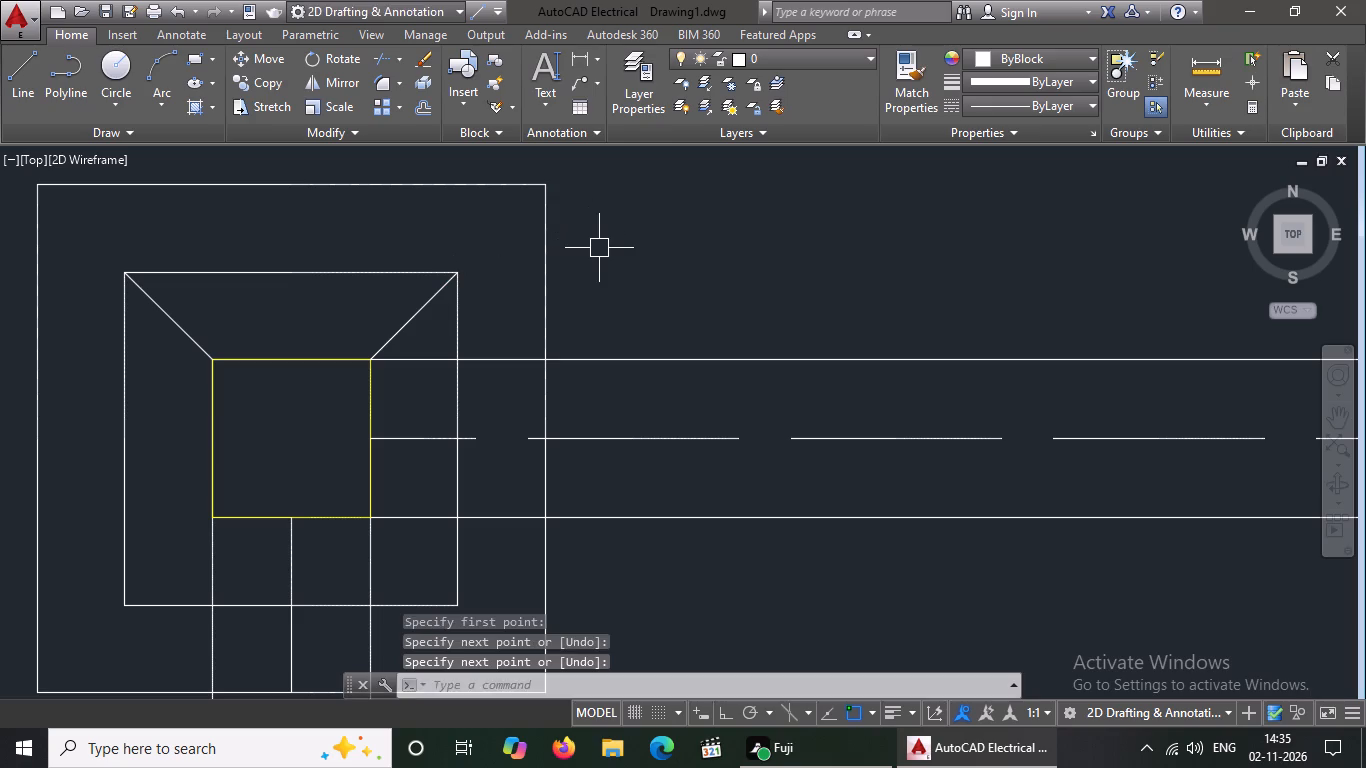
key(Return)
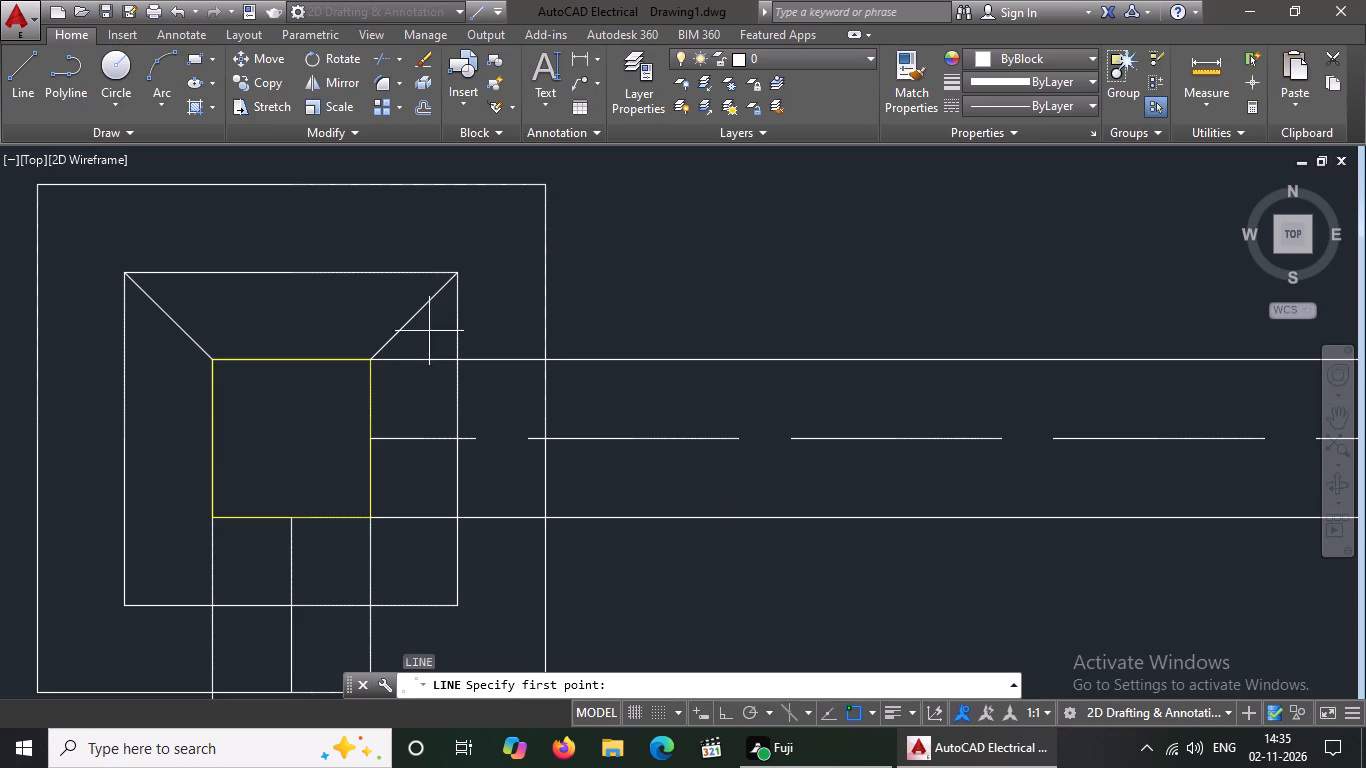
click(124, 607)
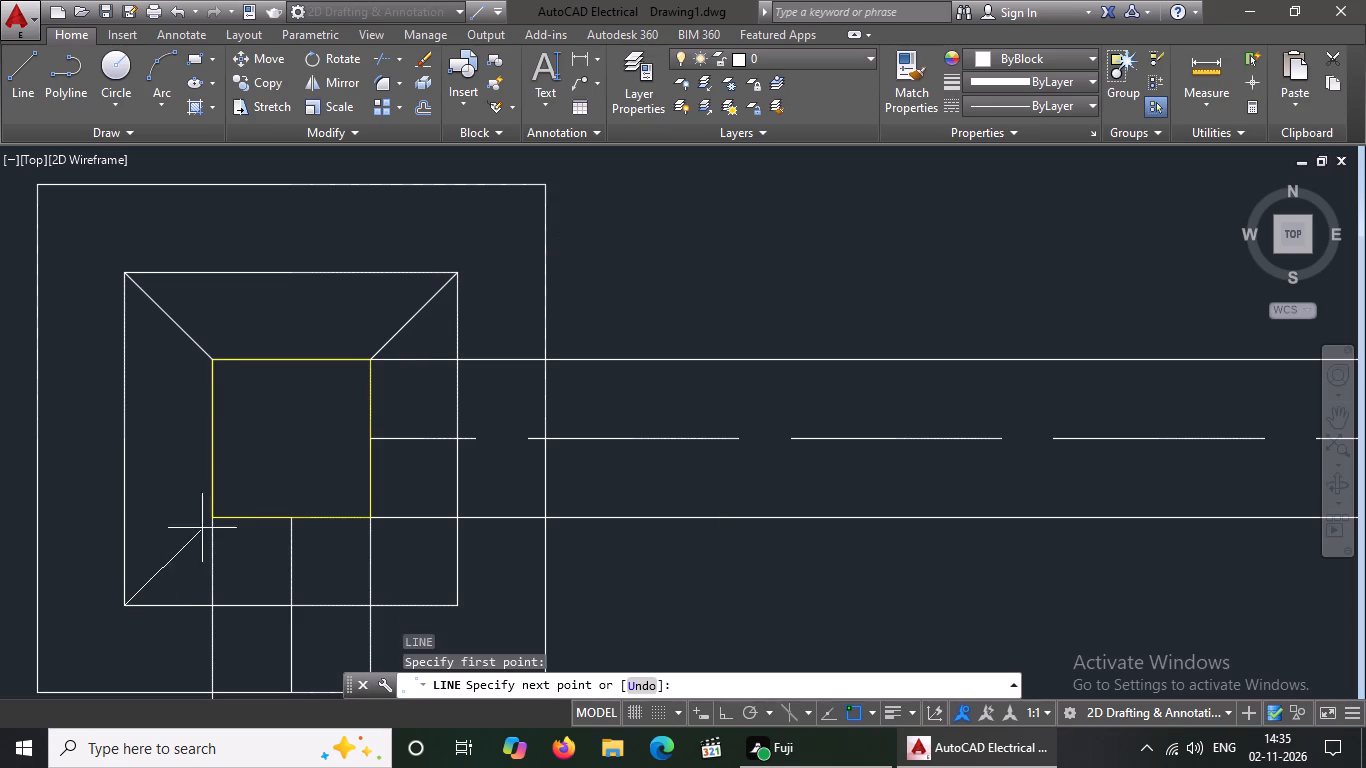
drag(217, 517, 243, 496)
key(Return)
key(l)
key(Return)
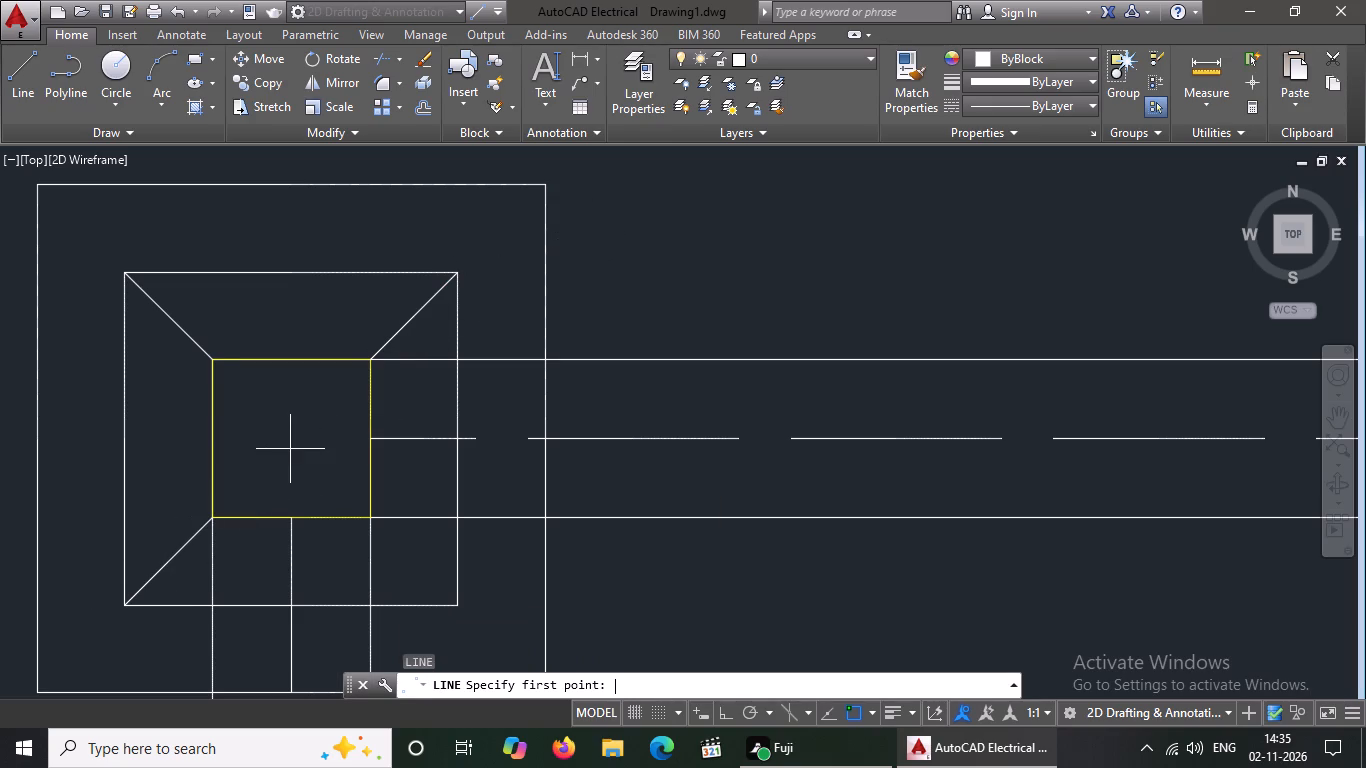
click(456, 602)
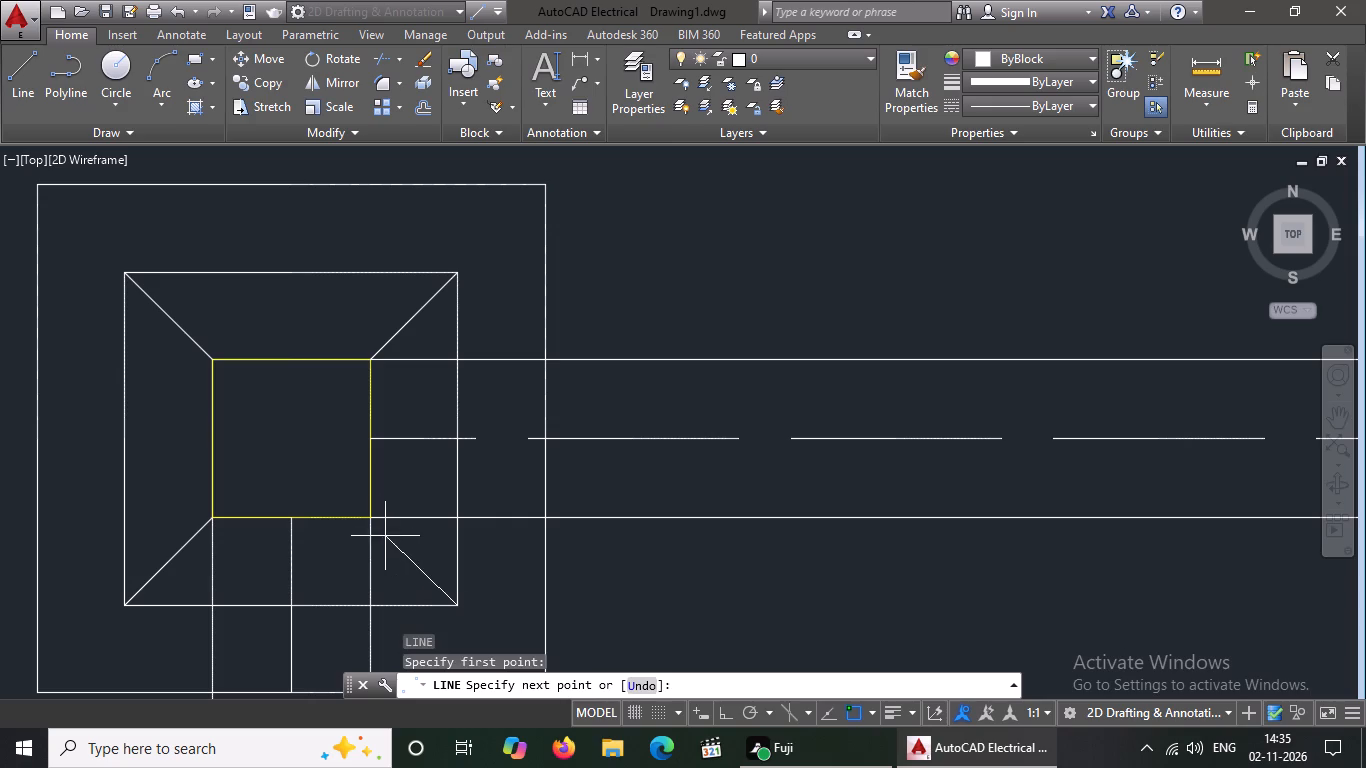
click(369, 510)
key(Return)
Draw diagonal lines joining the inner footing square and column square at both north corners of the north row's middle footing.
key(l)
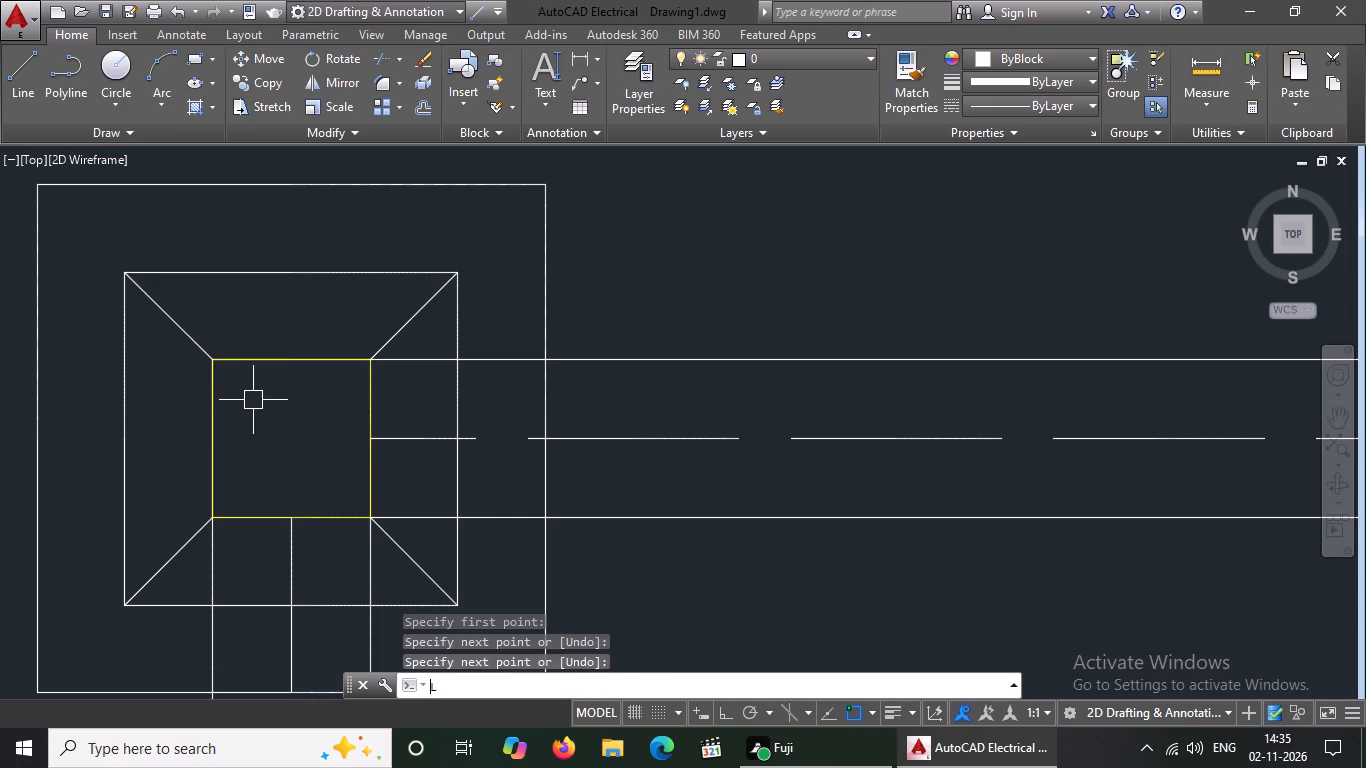
key(Return)
scroll(243, 401, down, 3)
scroll(804, 394, up, 2)
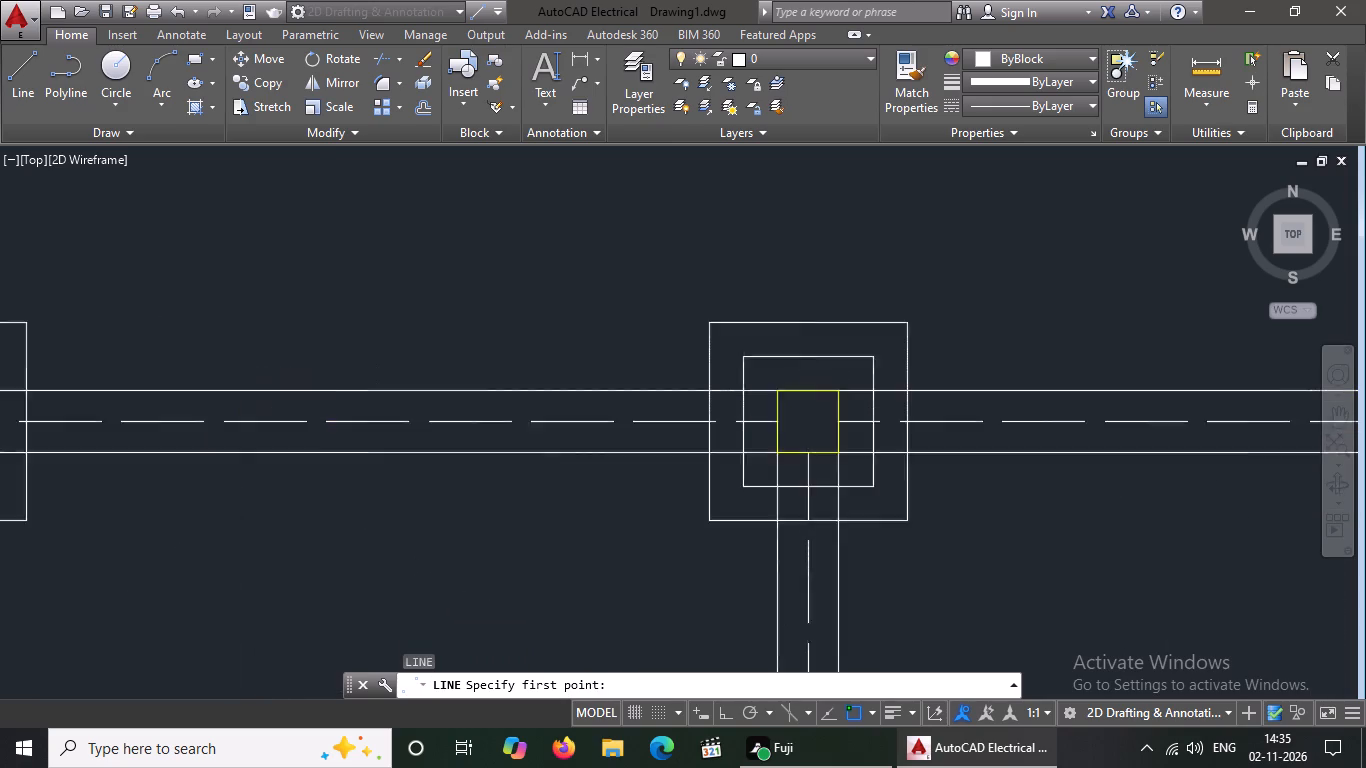
drag(703, 339, 711, 360)
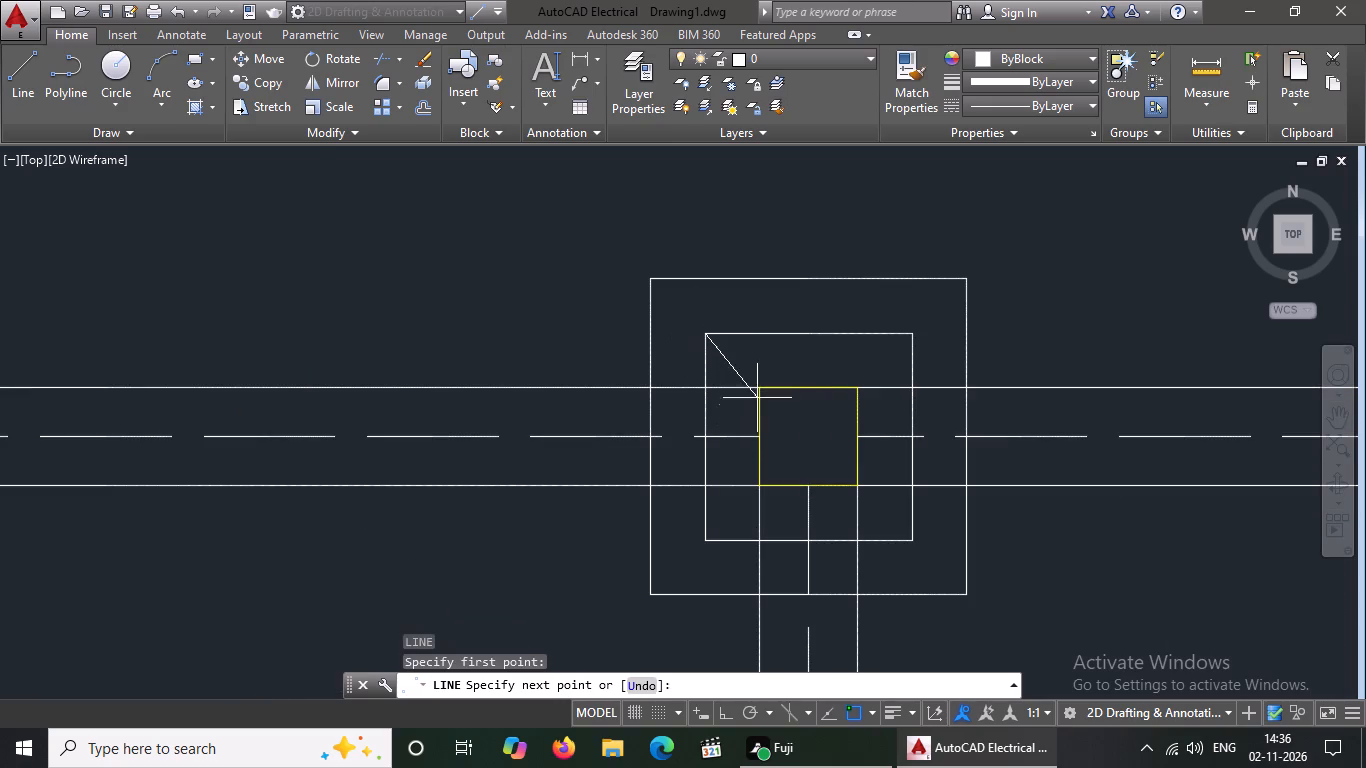
drag(760, 393, 774, 421)
key(Return)
key(l)
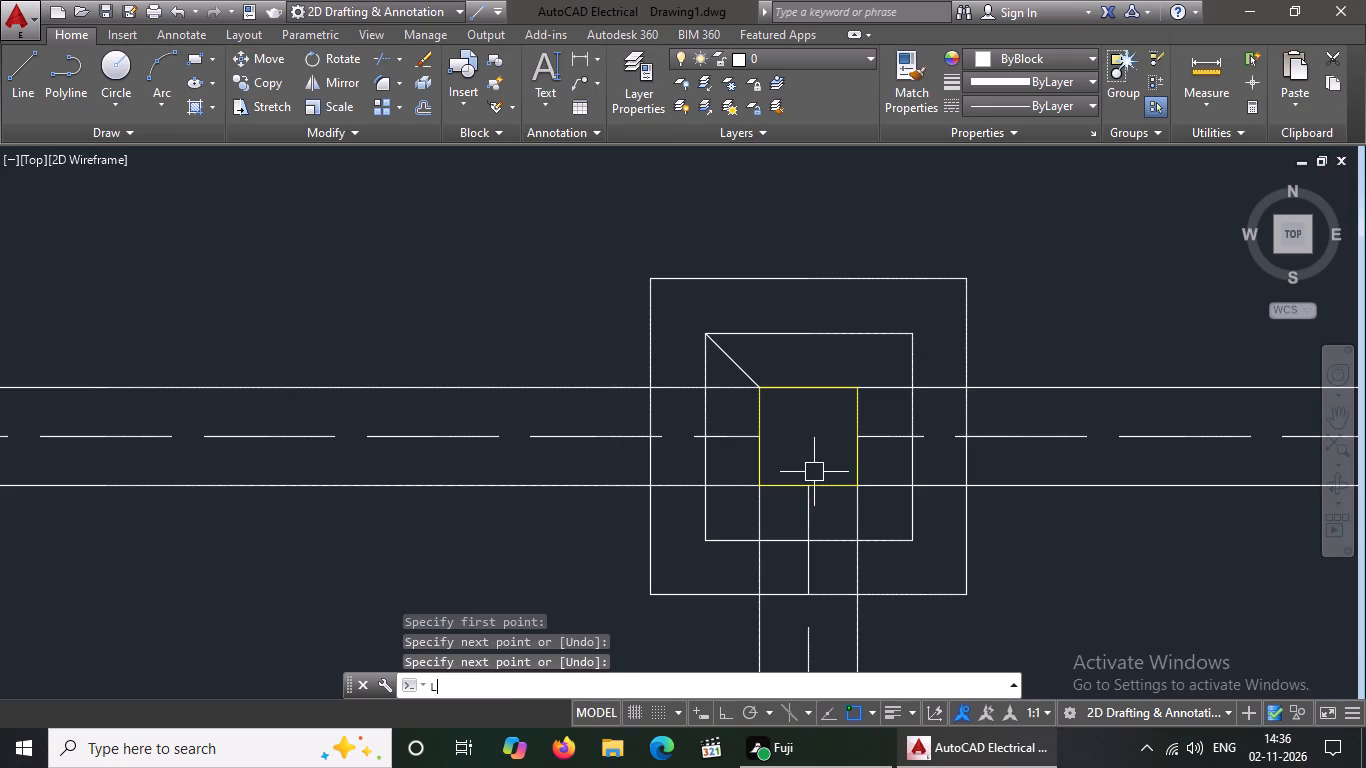
key(Return)
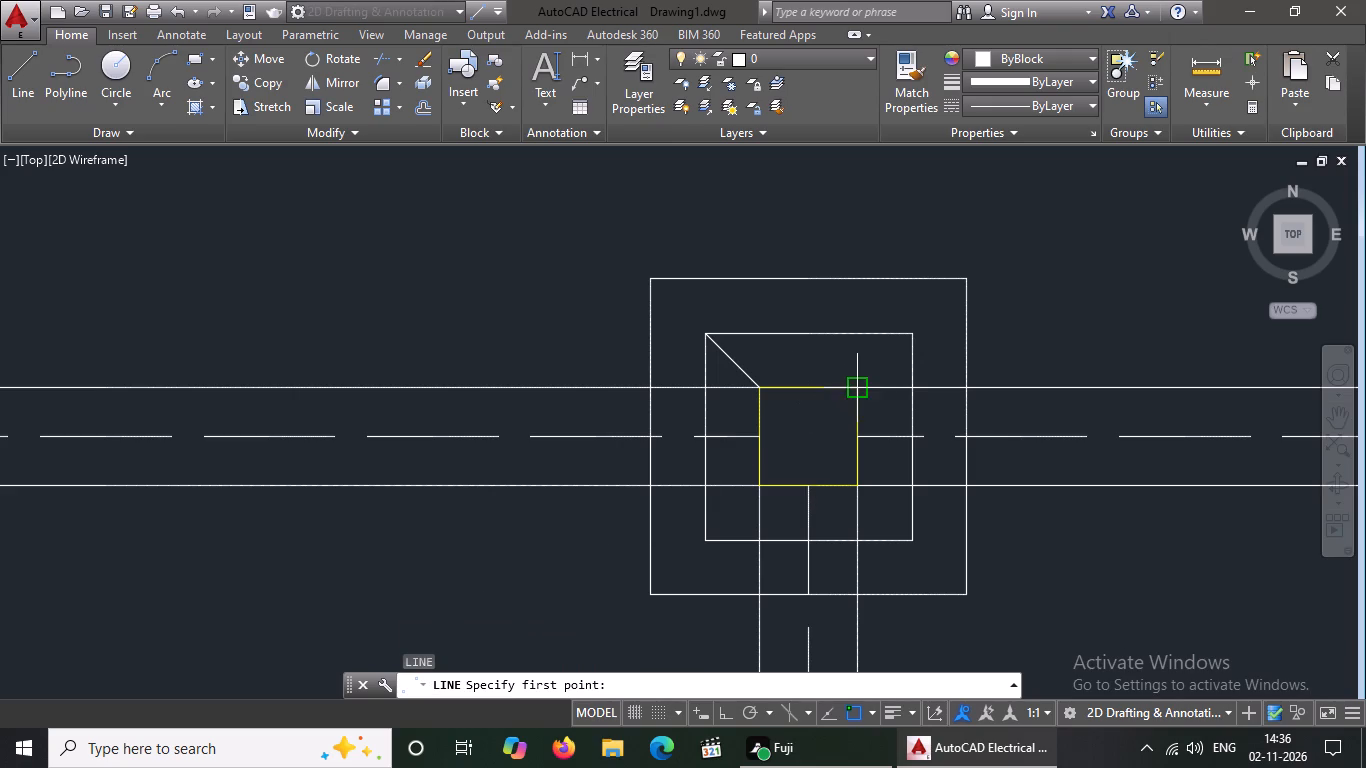
click(862, 386)
click(910, 335)
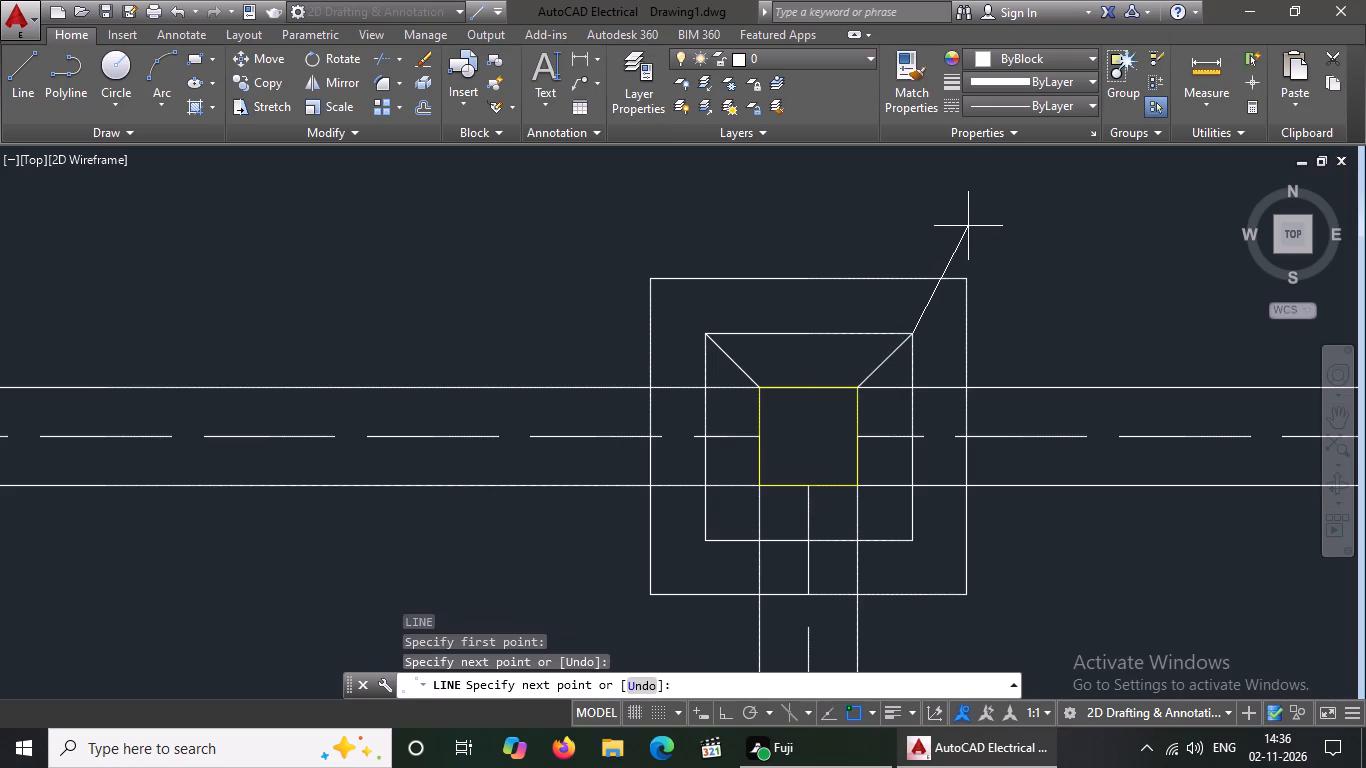
key(Return)
Draw diagonal lines joining the inner footing square and column square at both south corners of the north row's middle footing.
key(l)
key(Return)
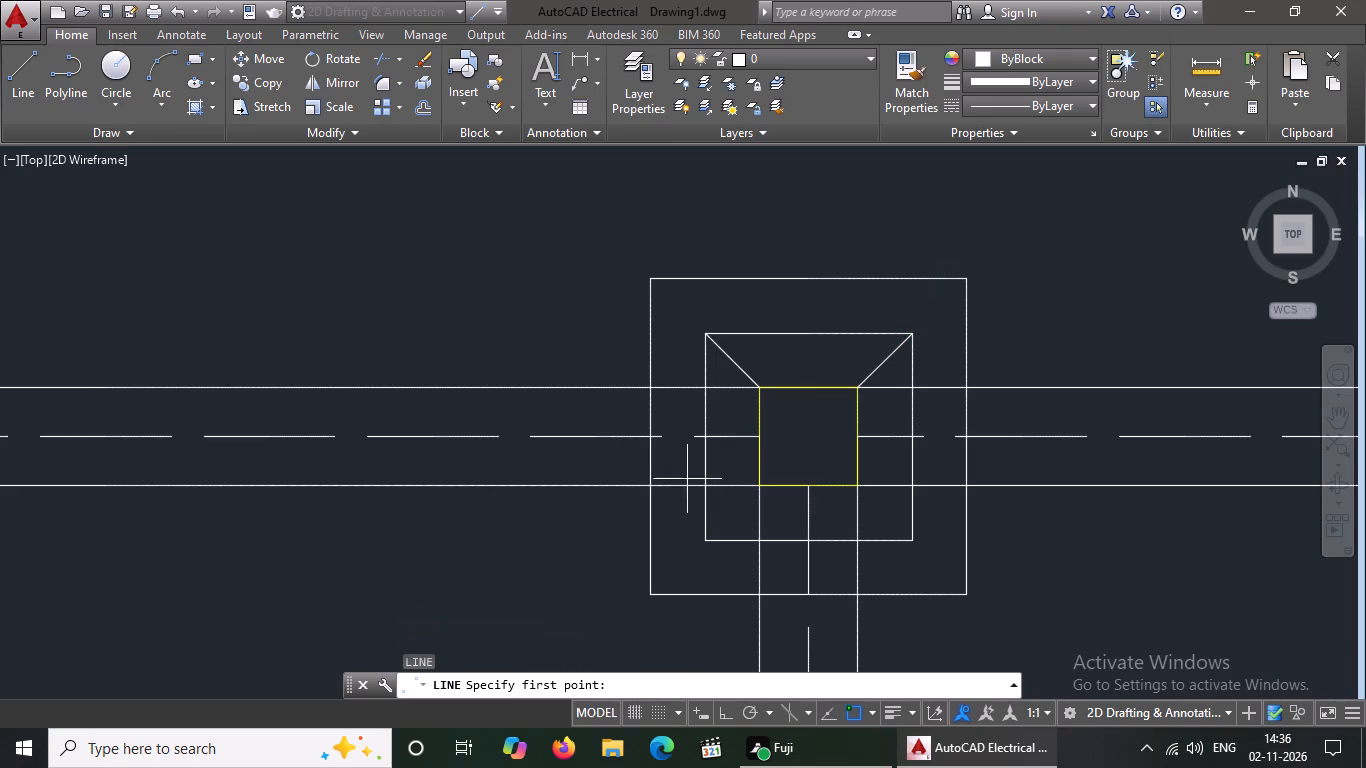
drag(714, 542, 722, 532)
drag(768, 480, 798, 464)
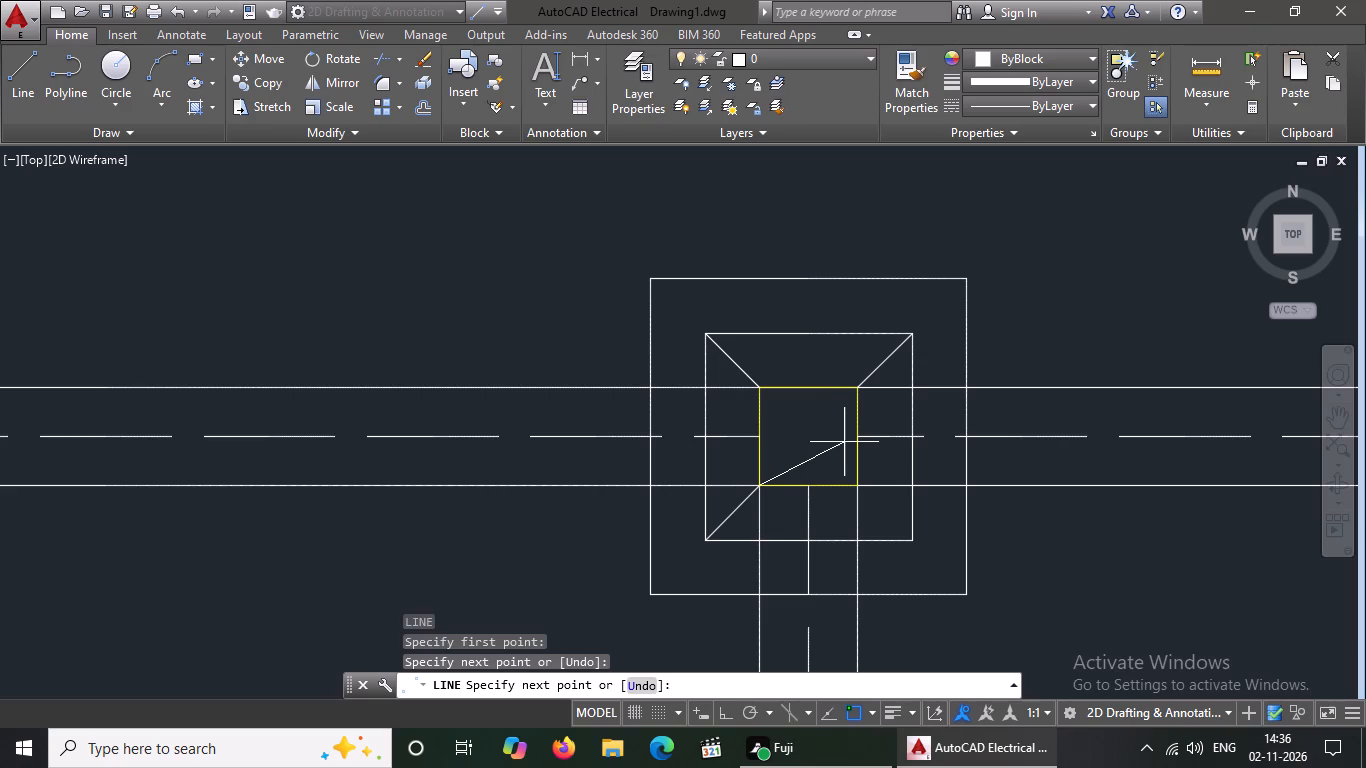
key(Return)
key(l)
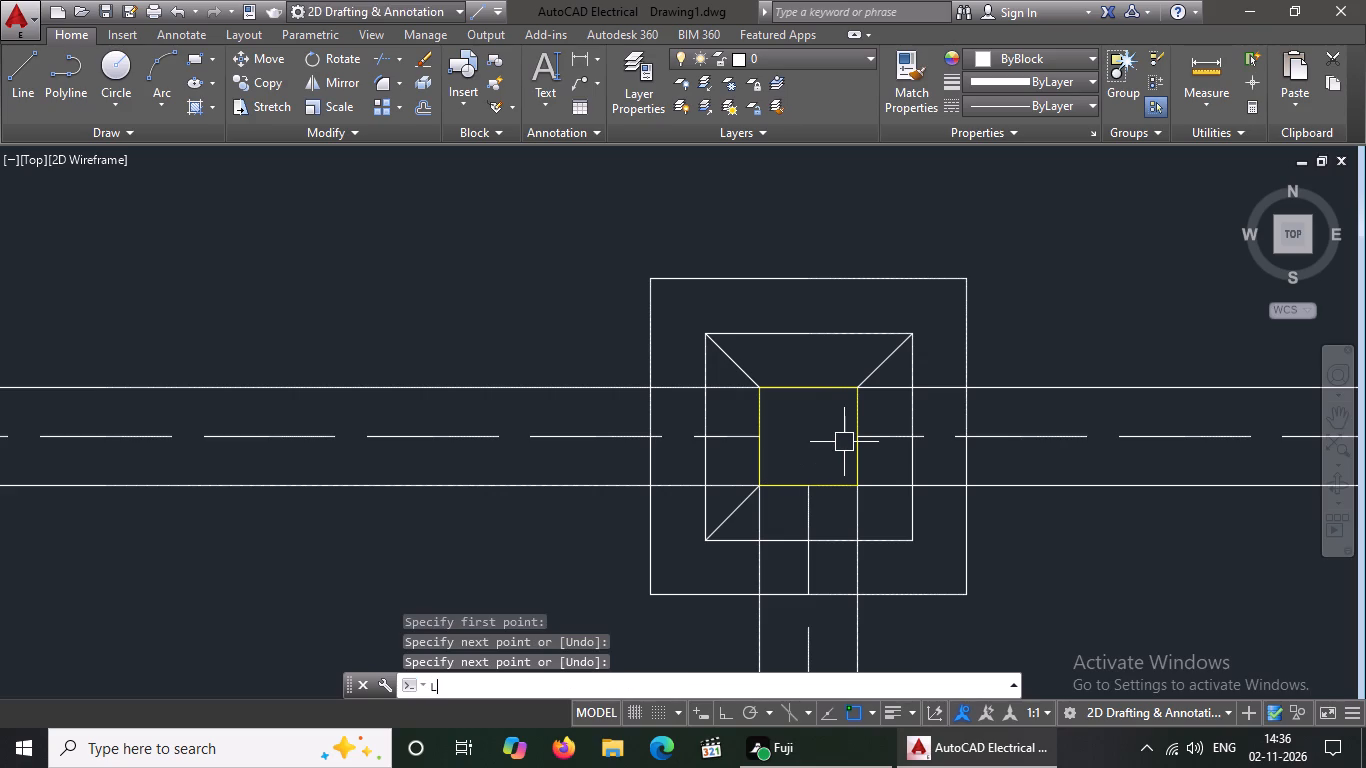
key(Return)
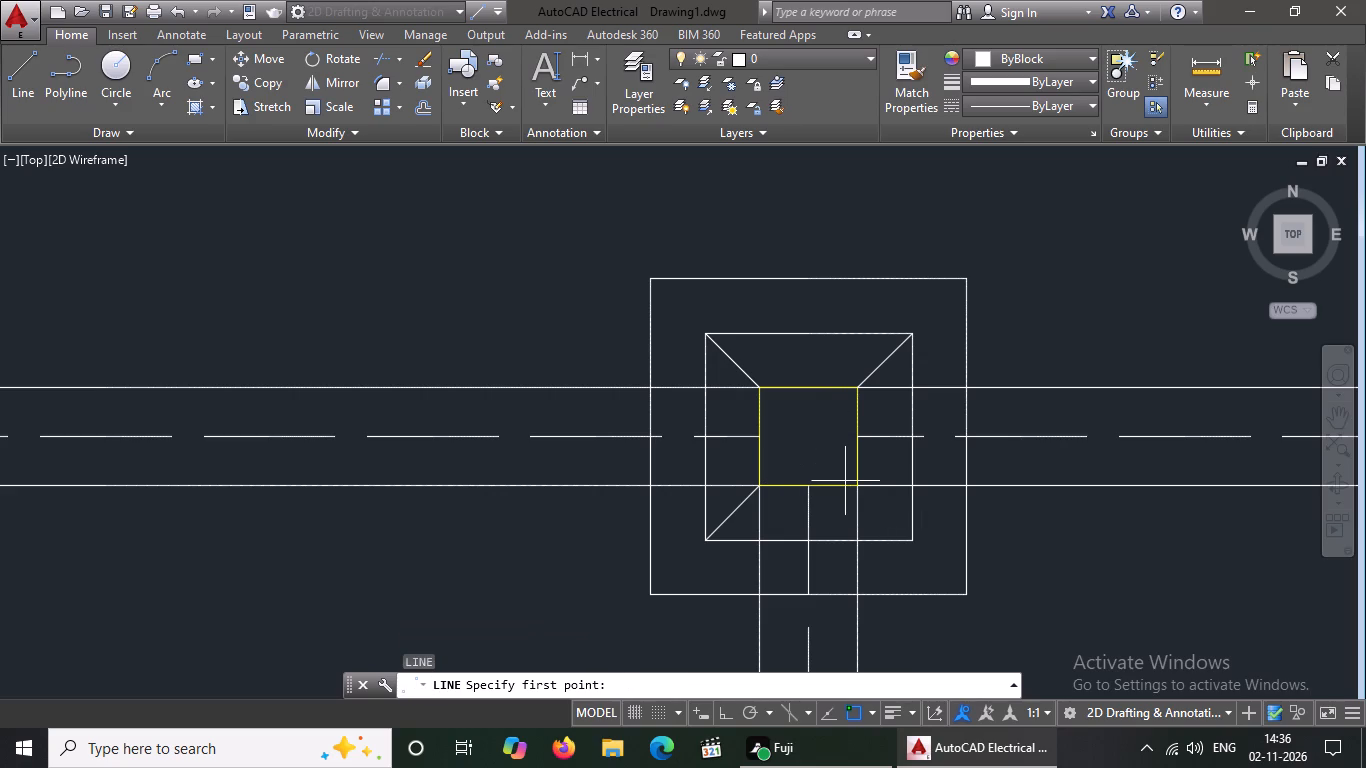
click(855, 485)
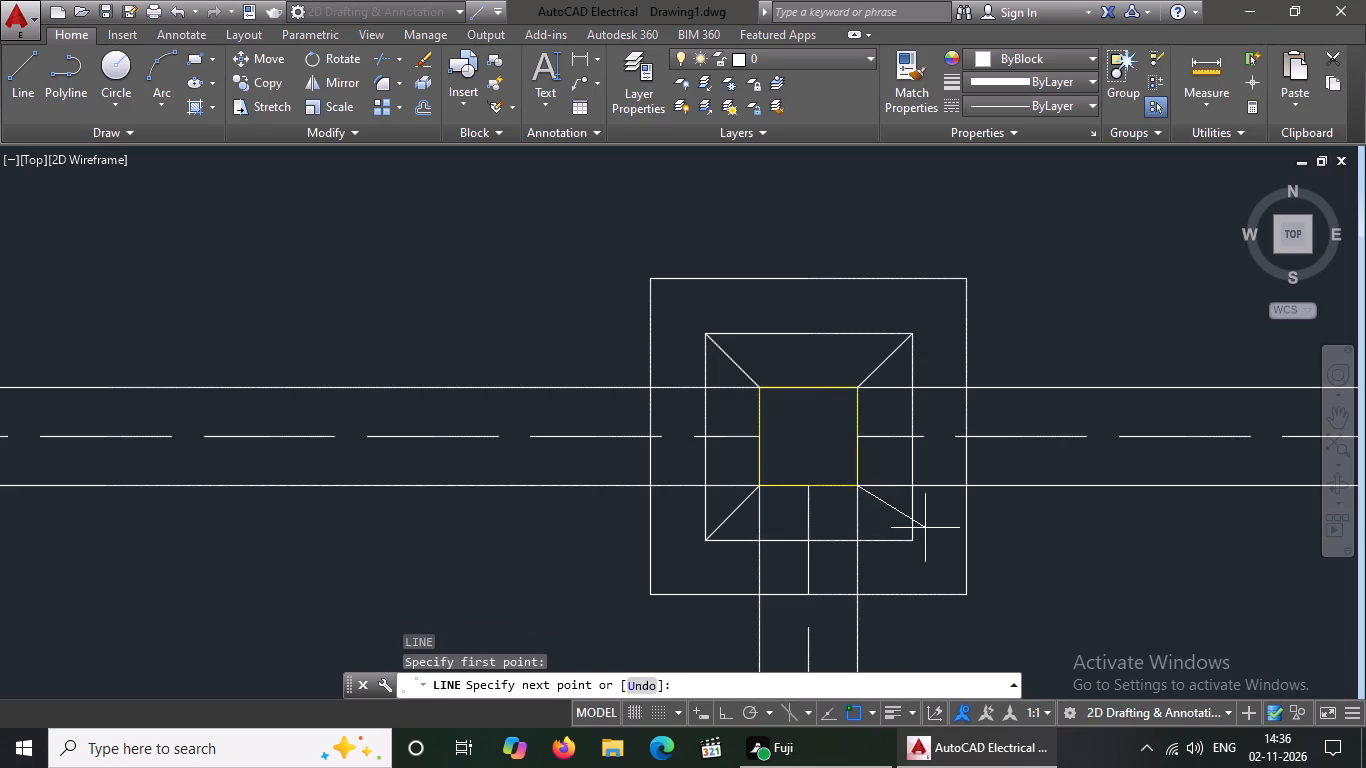
drag(912, 540, 934, 550)
key(Return)
Draw diagonal lines joining the inner footing square and column square at both north corners of the north-east footing.
key(l)
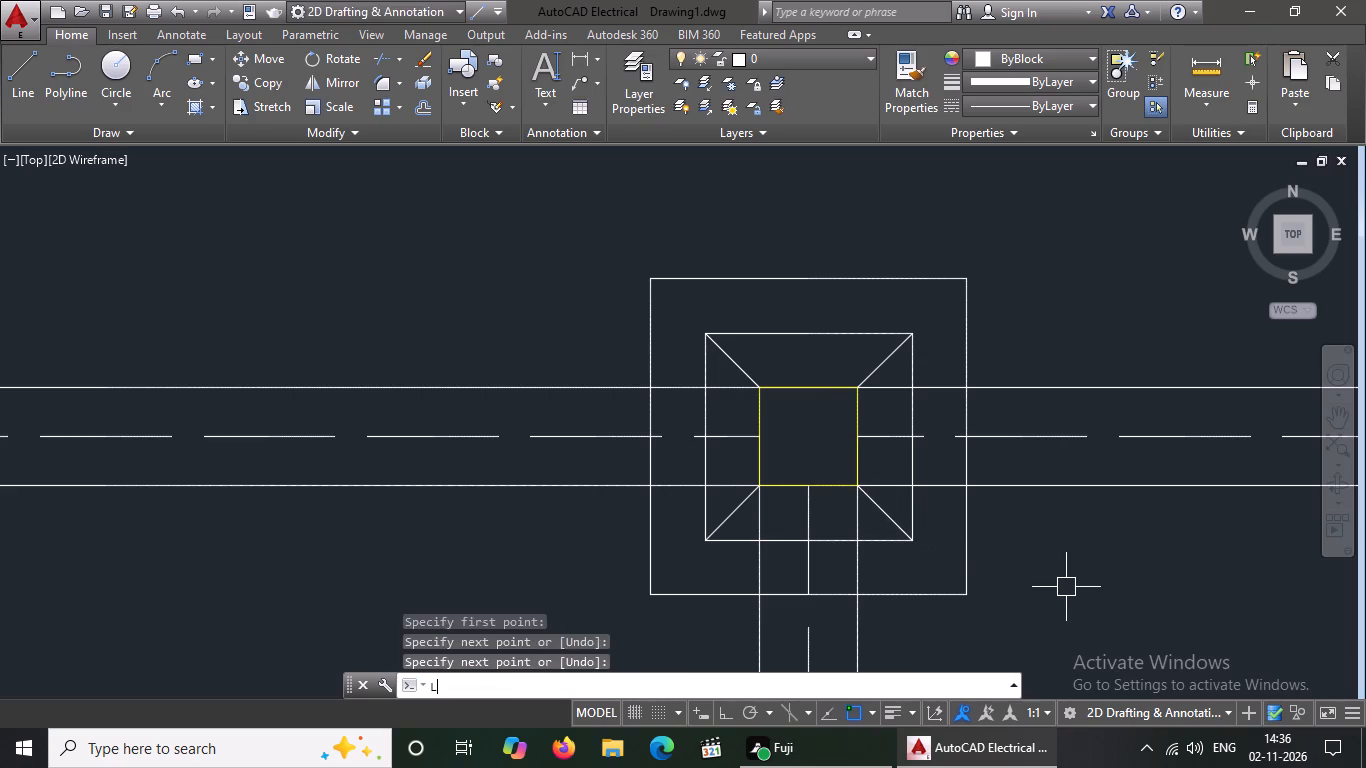
key(Return)
scroll(440, 312, down, 3)
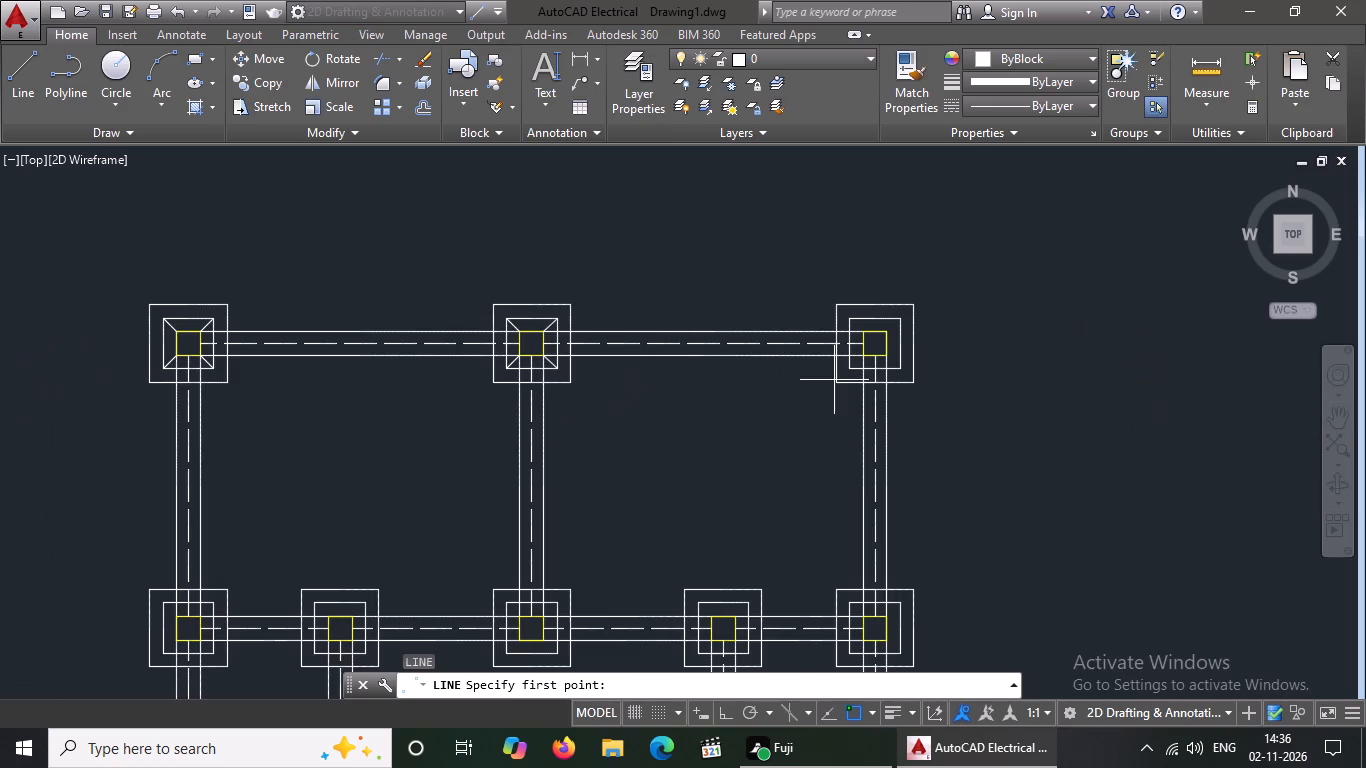
scroll(851, 344, up, 2)
click(842, 277)
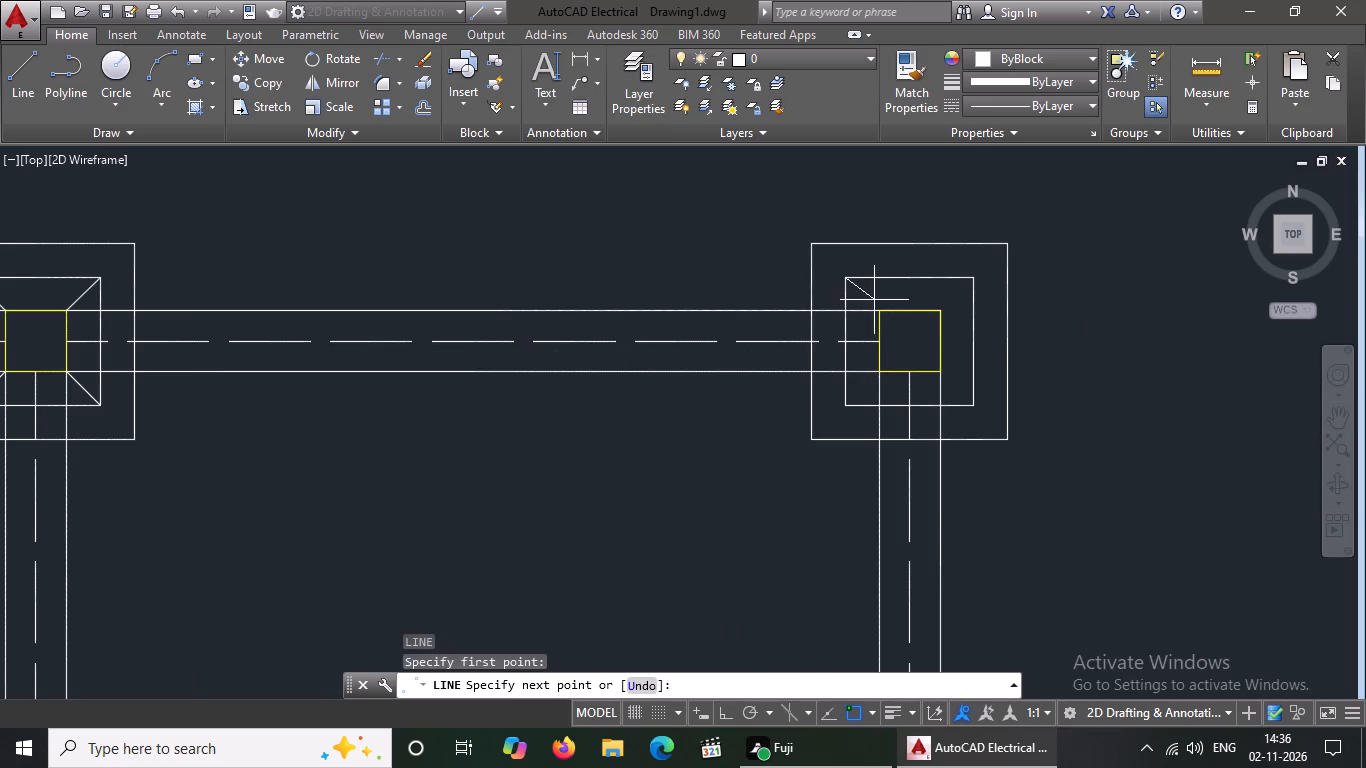
click(880, 314)
key(Return)
key(l)
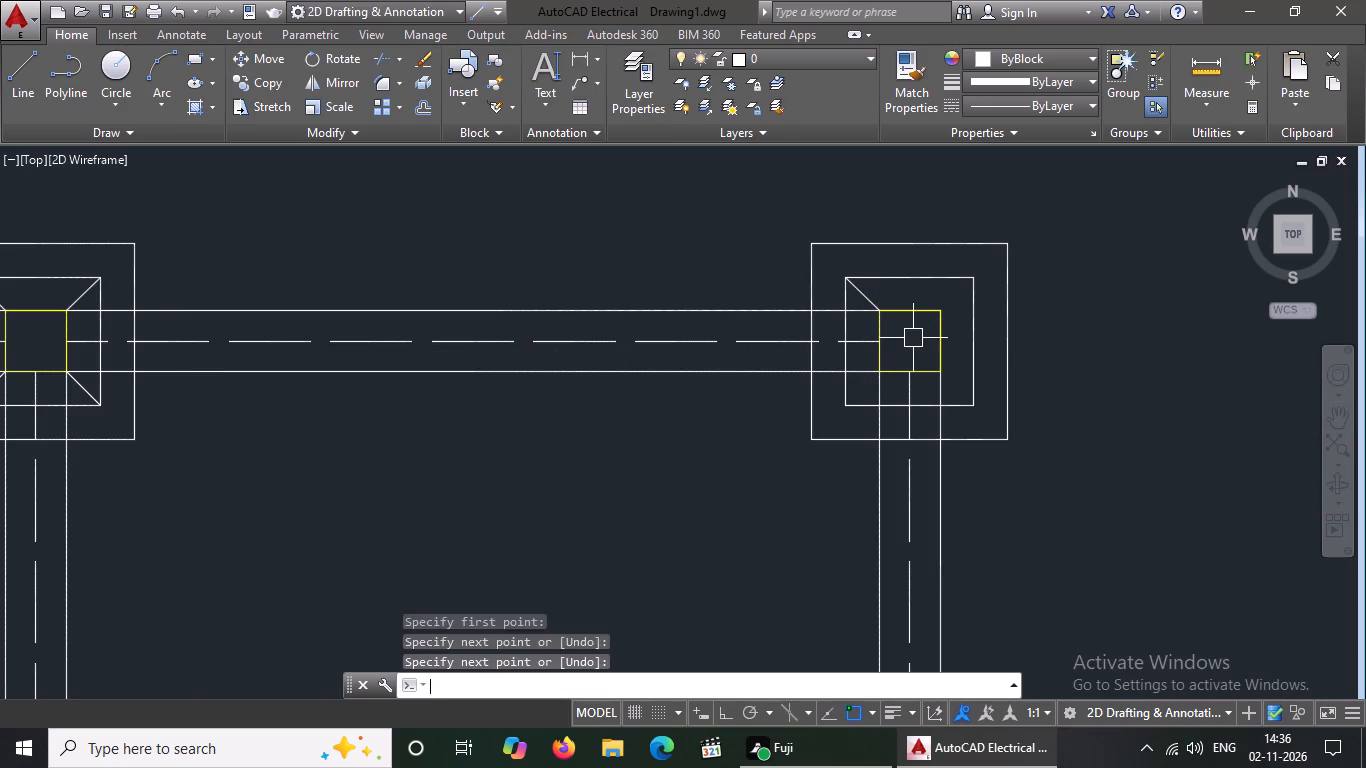
key(Return)
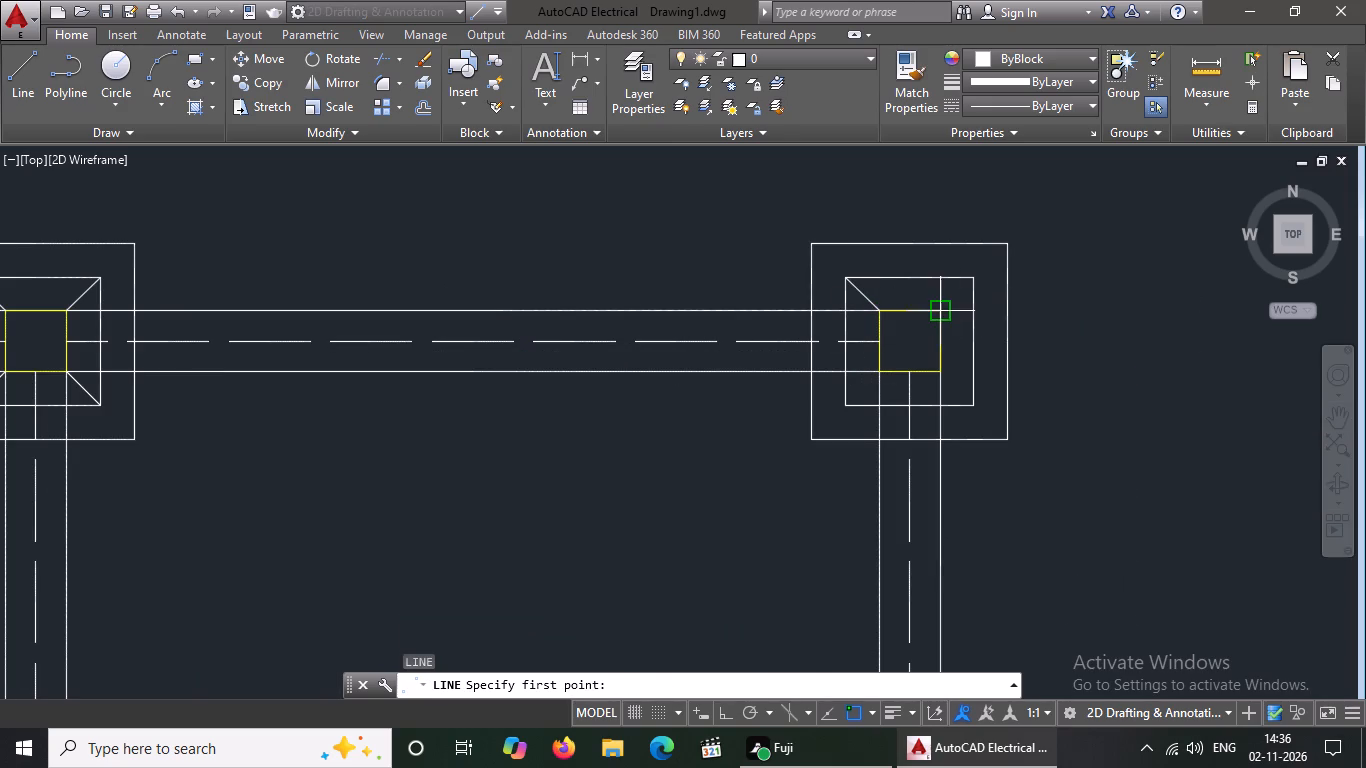
click(940, 313)
click(971, 280)
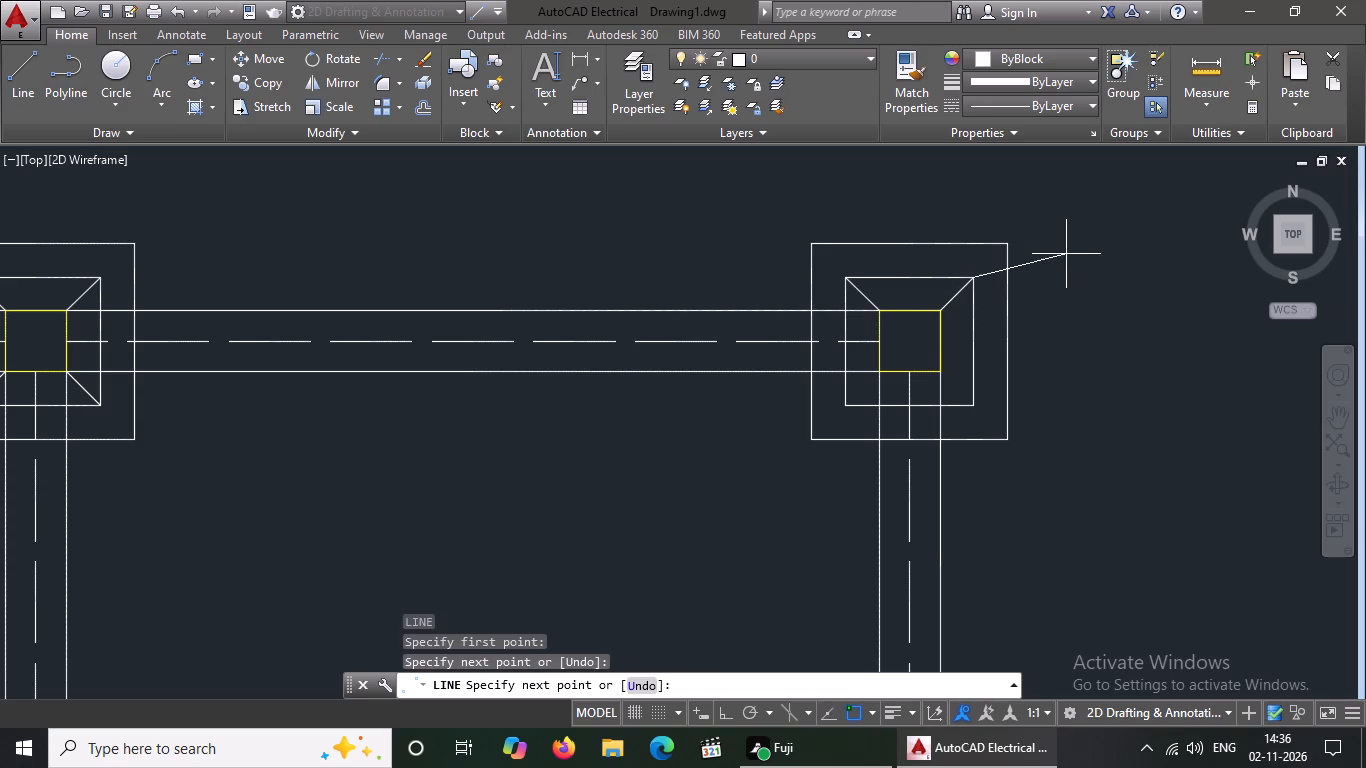
key(Return)
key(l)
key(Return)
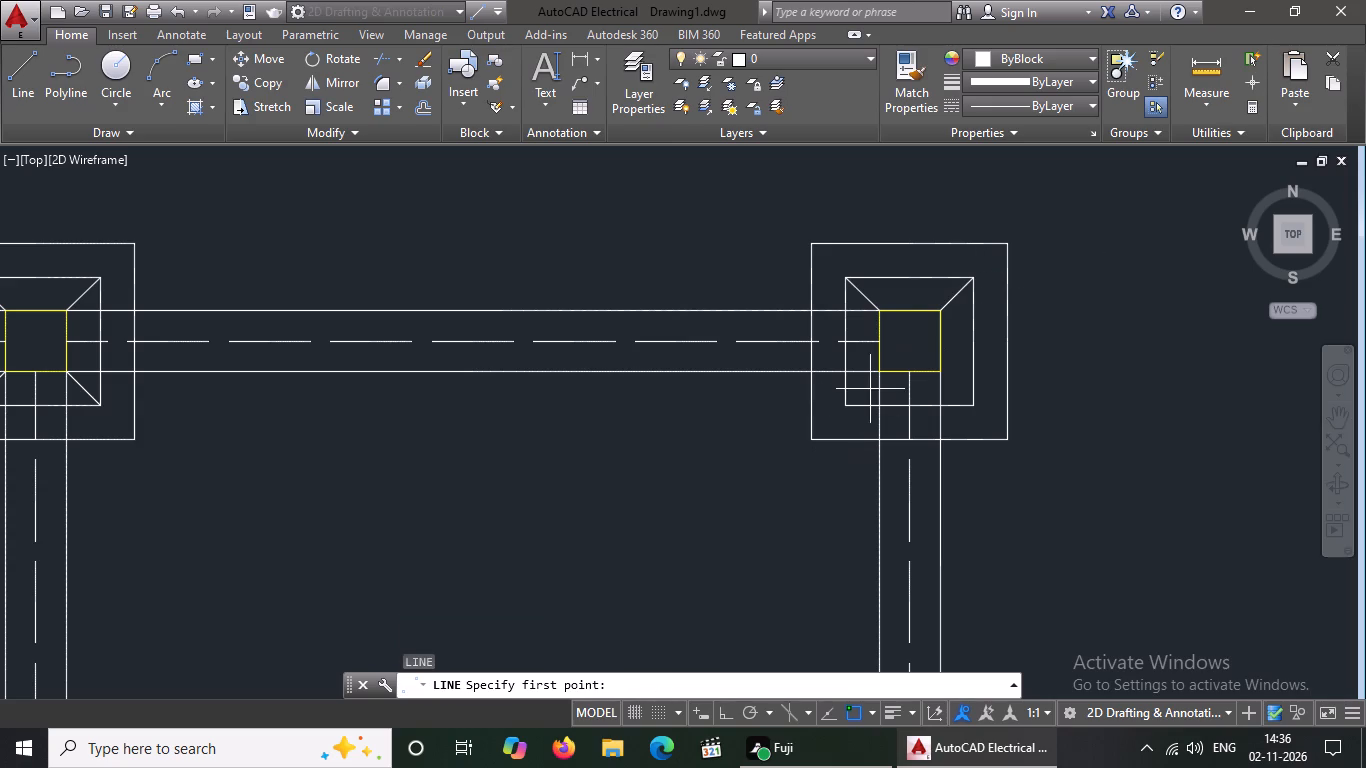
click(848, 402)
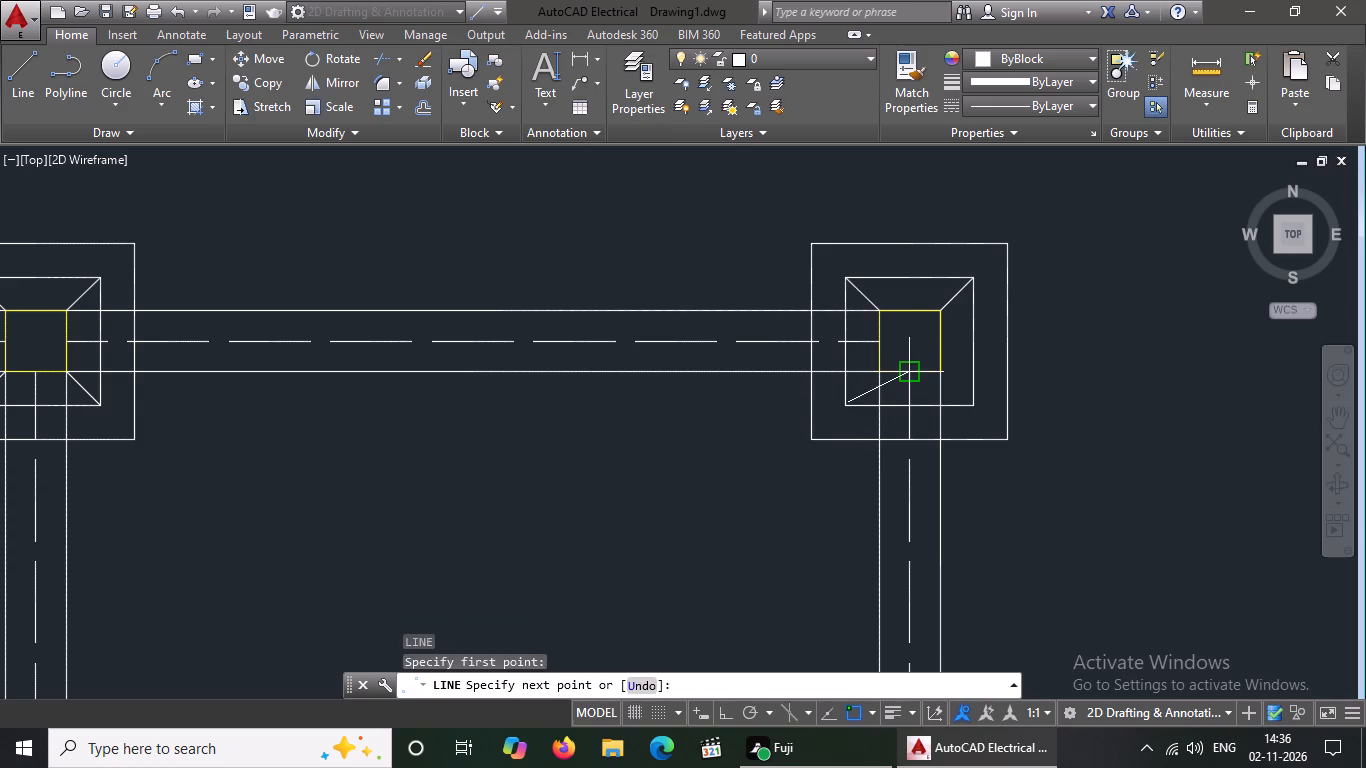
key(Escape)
Draw diagonal lines joining the inner footing square and column square at both south corners of the north-east footing.
key(l)
key(Return)
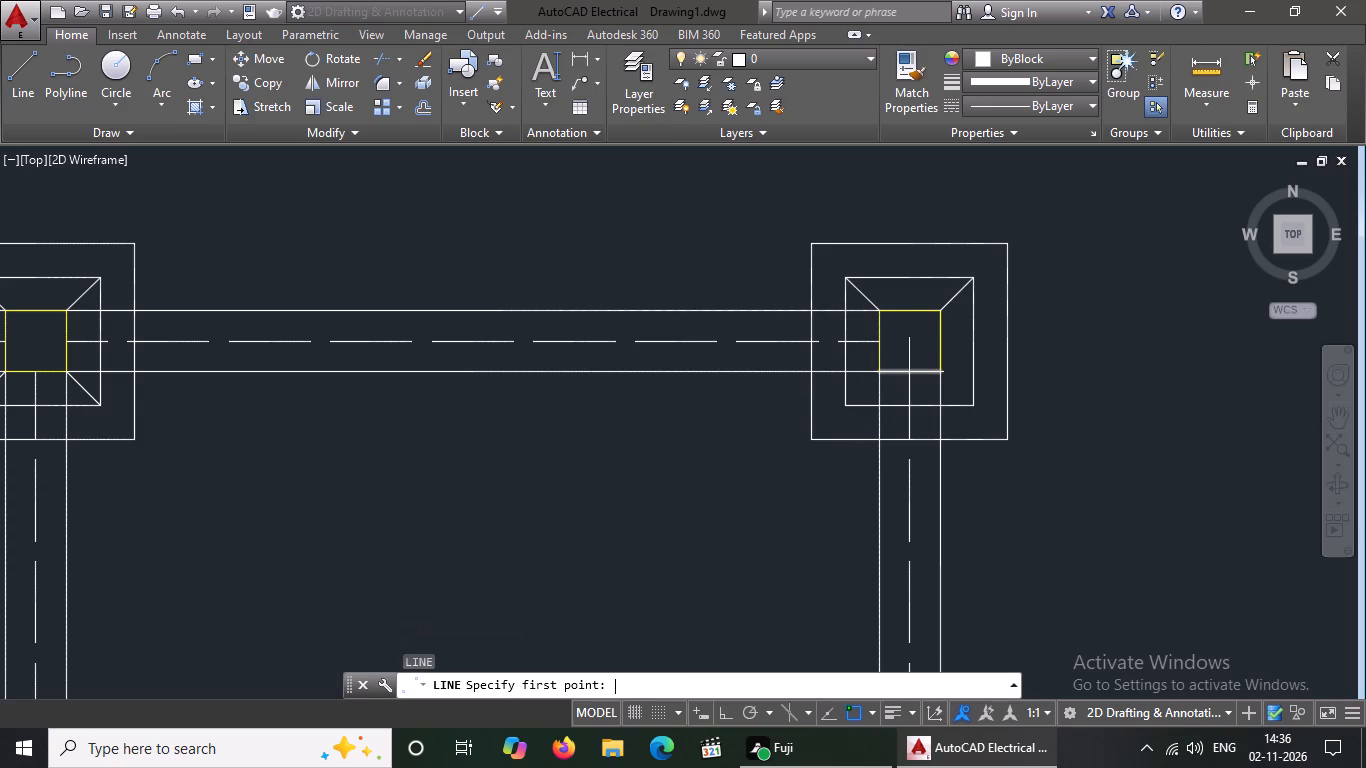
click(847, 404)
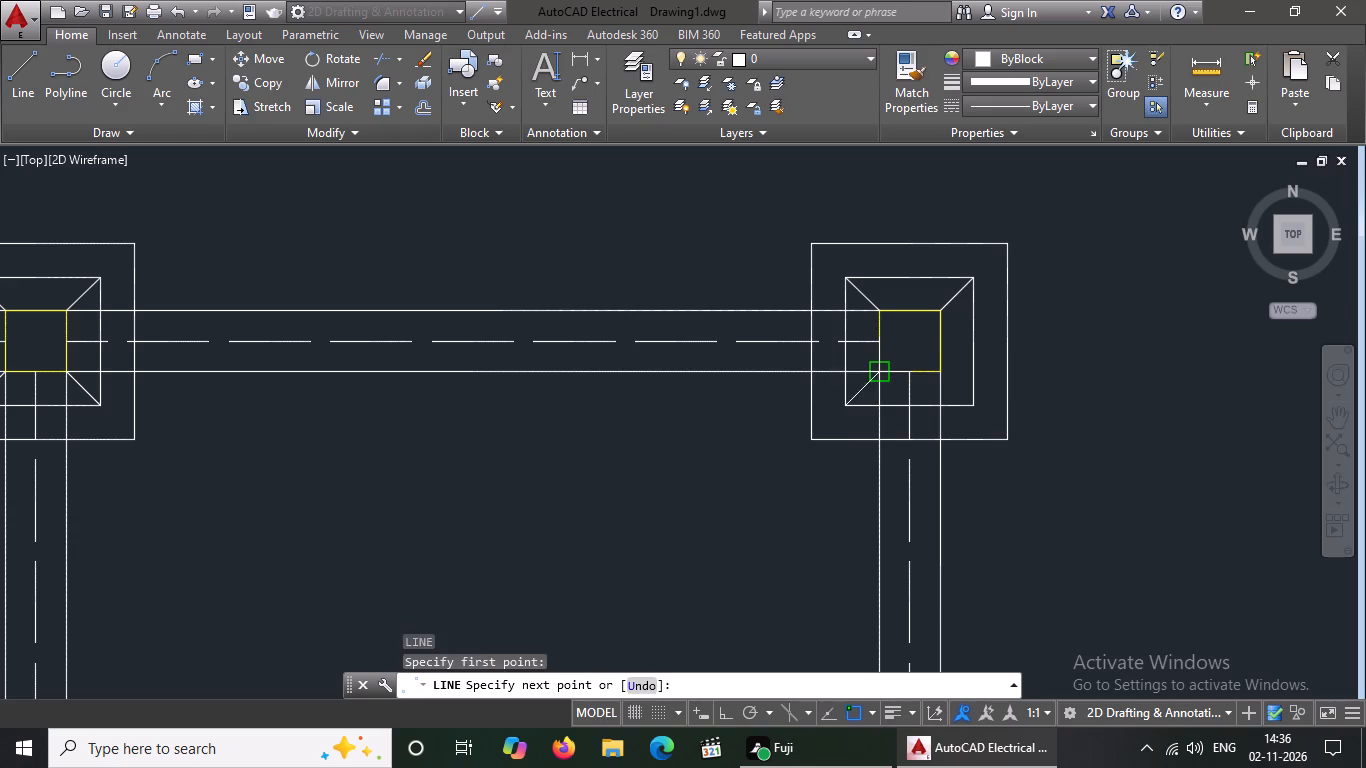
click(881, 365)
key(Return)
key(l)
key(Return)
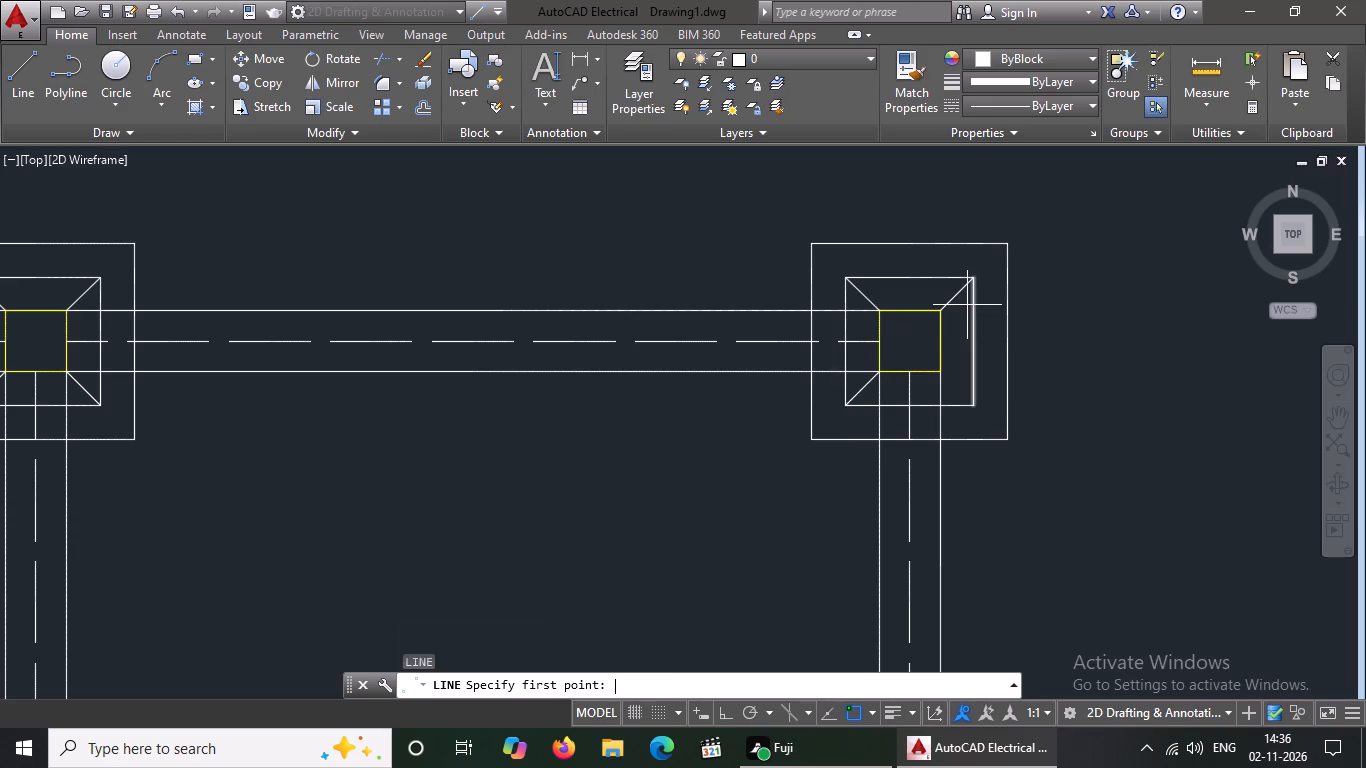
click(933, 374)
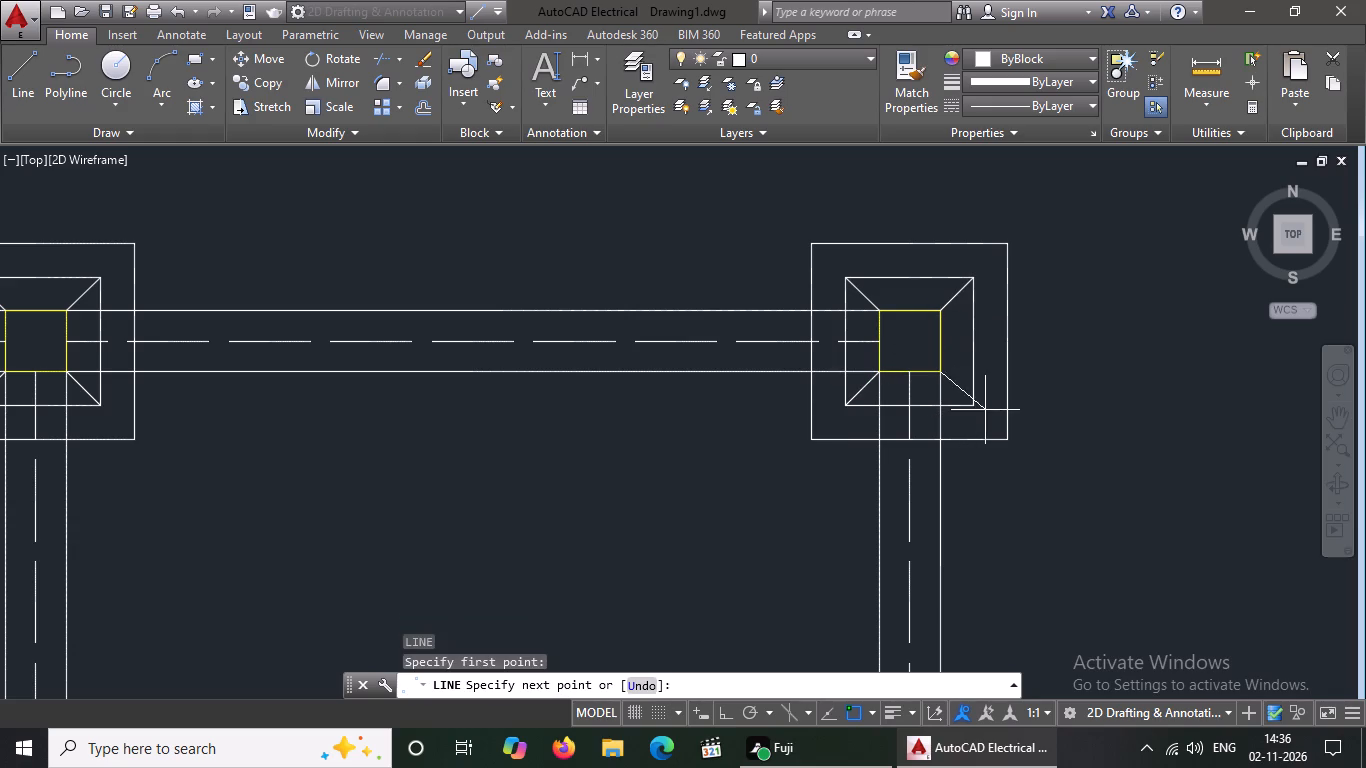
click(976, 405)
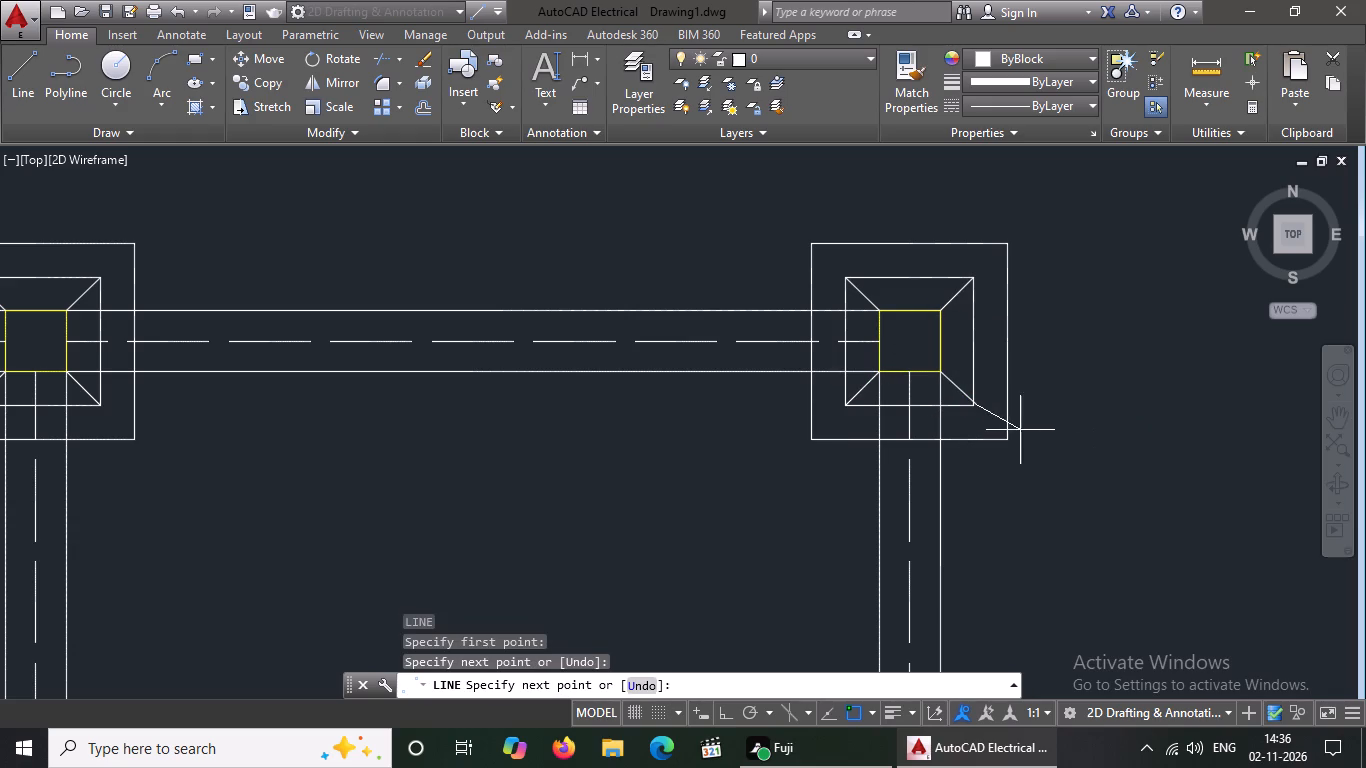
key(ctrl+z)
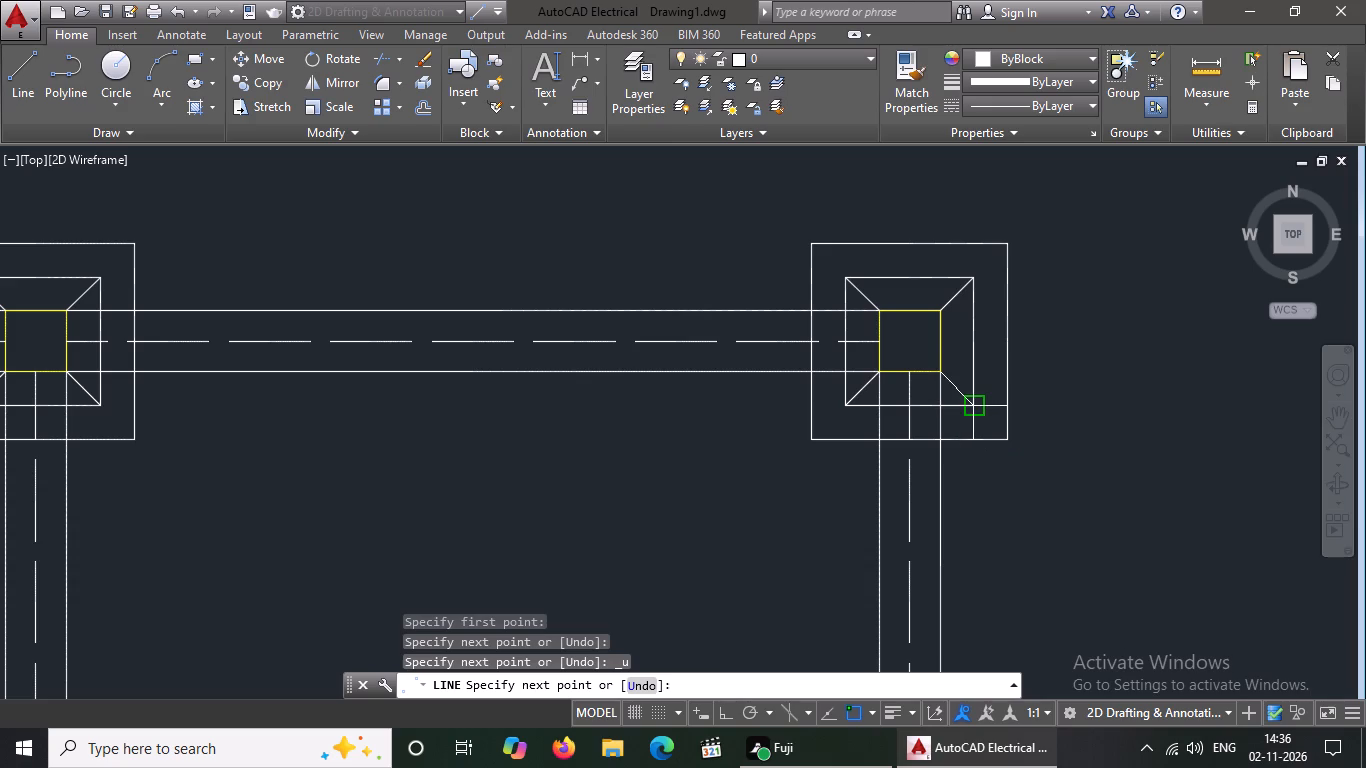
drag(979, 408, 1108, 433)
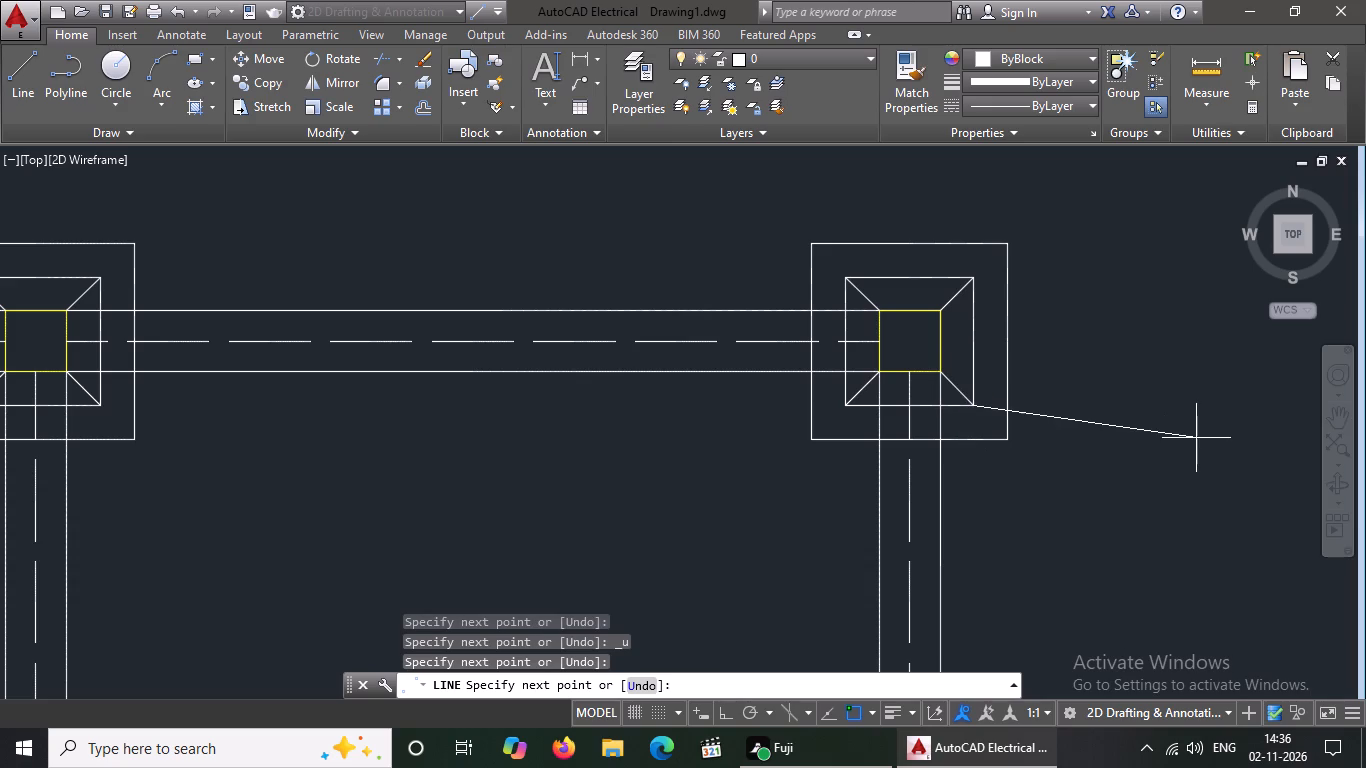
key(Return)
Draw diagonal lines joining the inner footing square and column square at both north corners of the second row's westmost footing.
key(l)
key(Return)
scroll(1183, 437, down, 2)
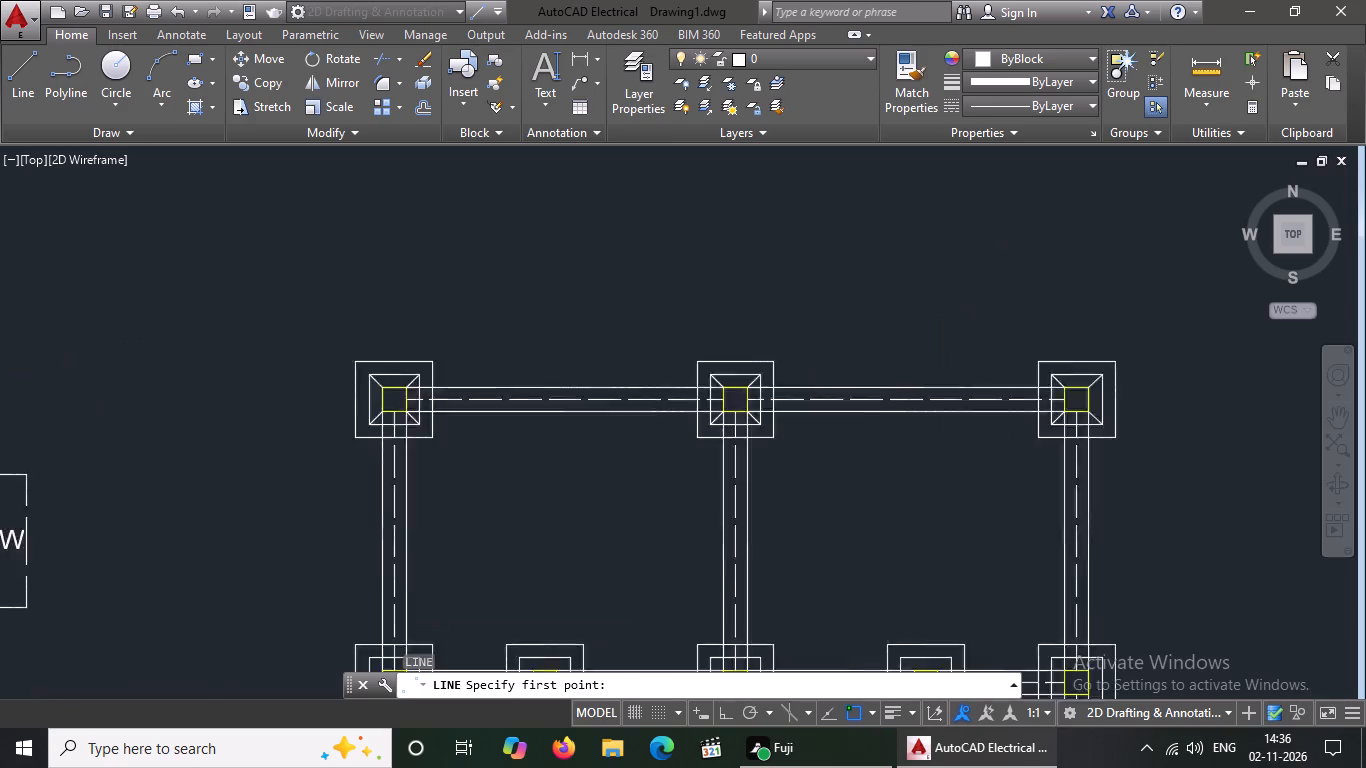
scroll(1182, 437, down, 1)
scroll(737, 634, up, 3)
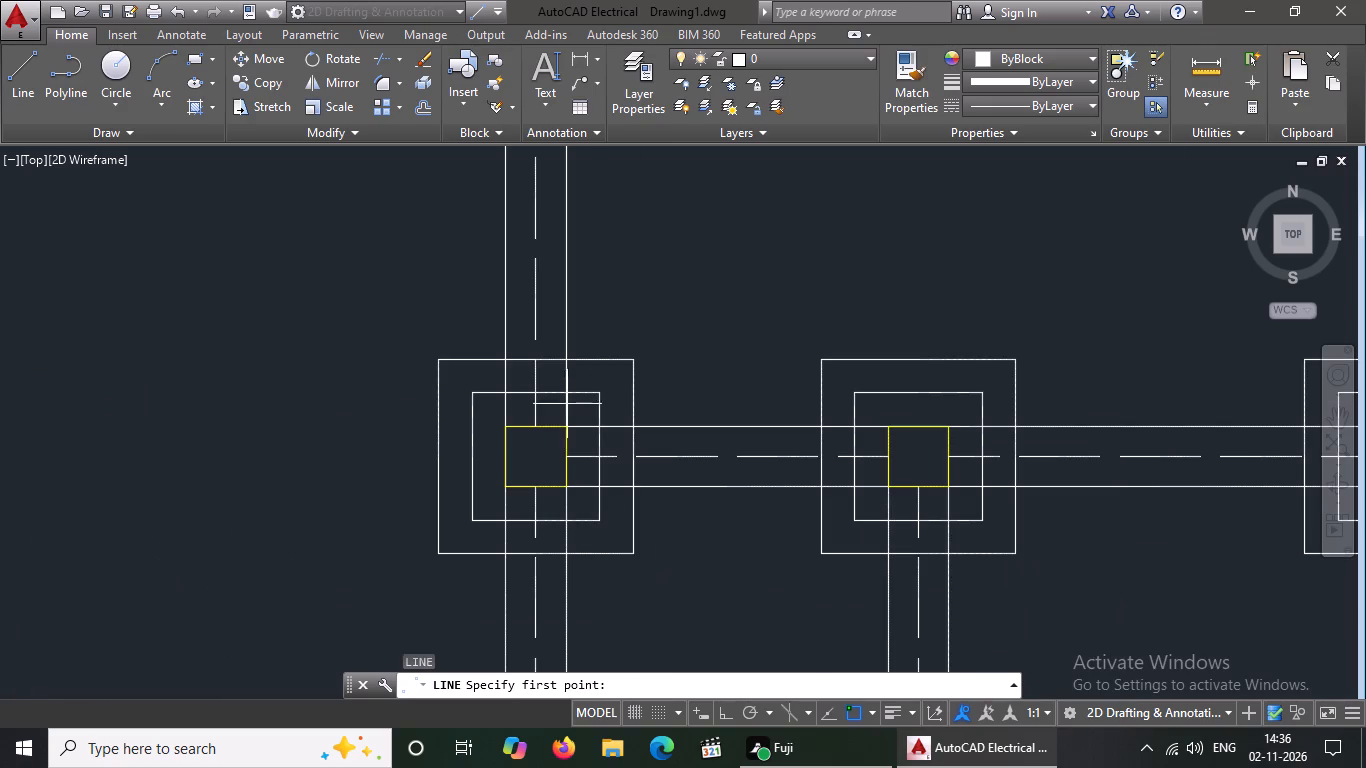
scroll(561, 434, up, 1)
click(575, 418)
click(614, 368)
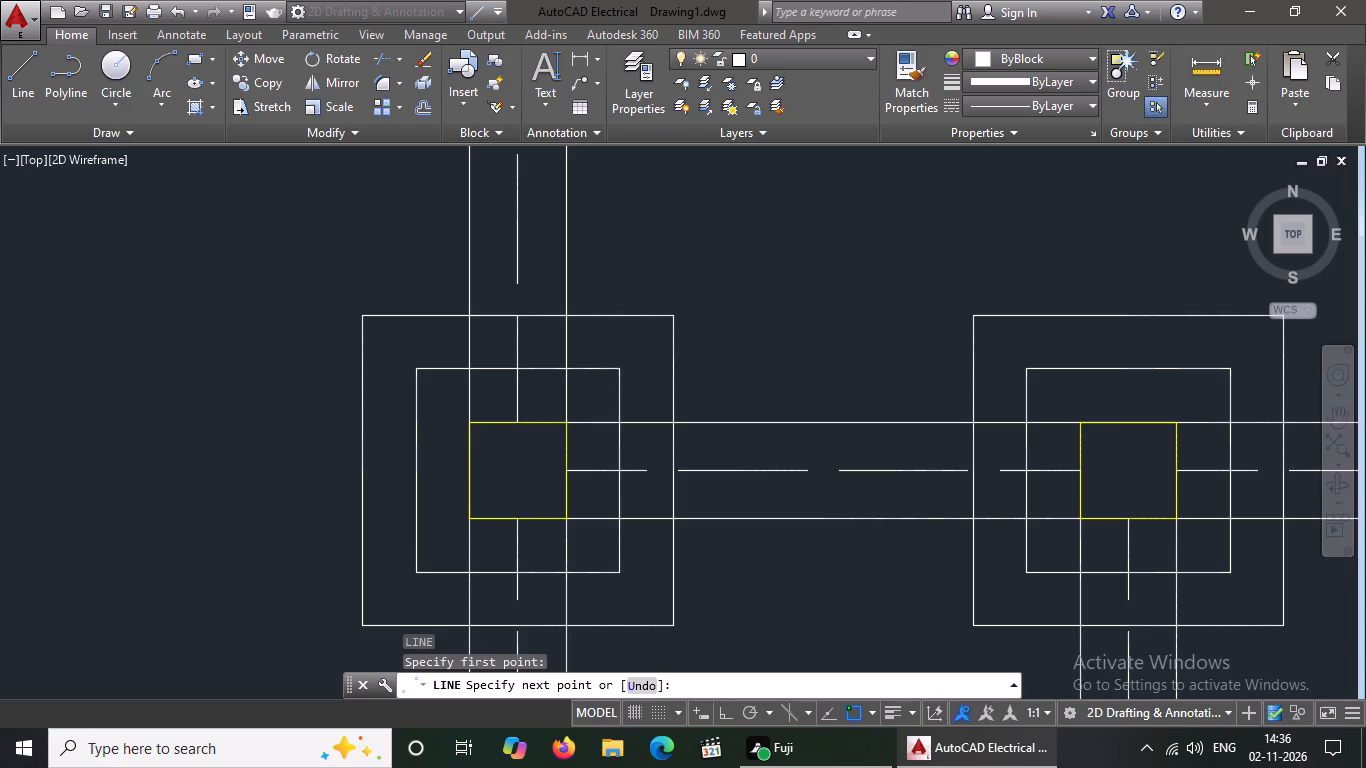
key(Return)
key(l)
key(Return)
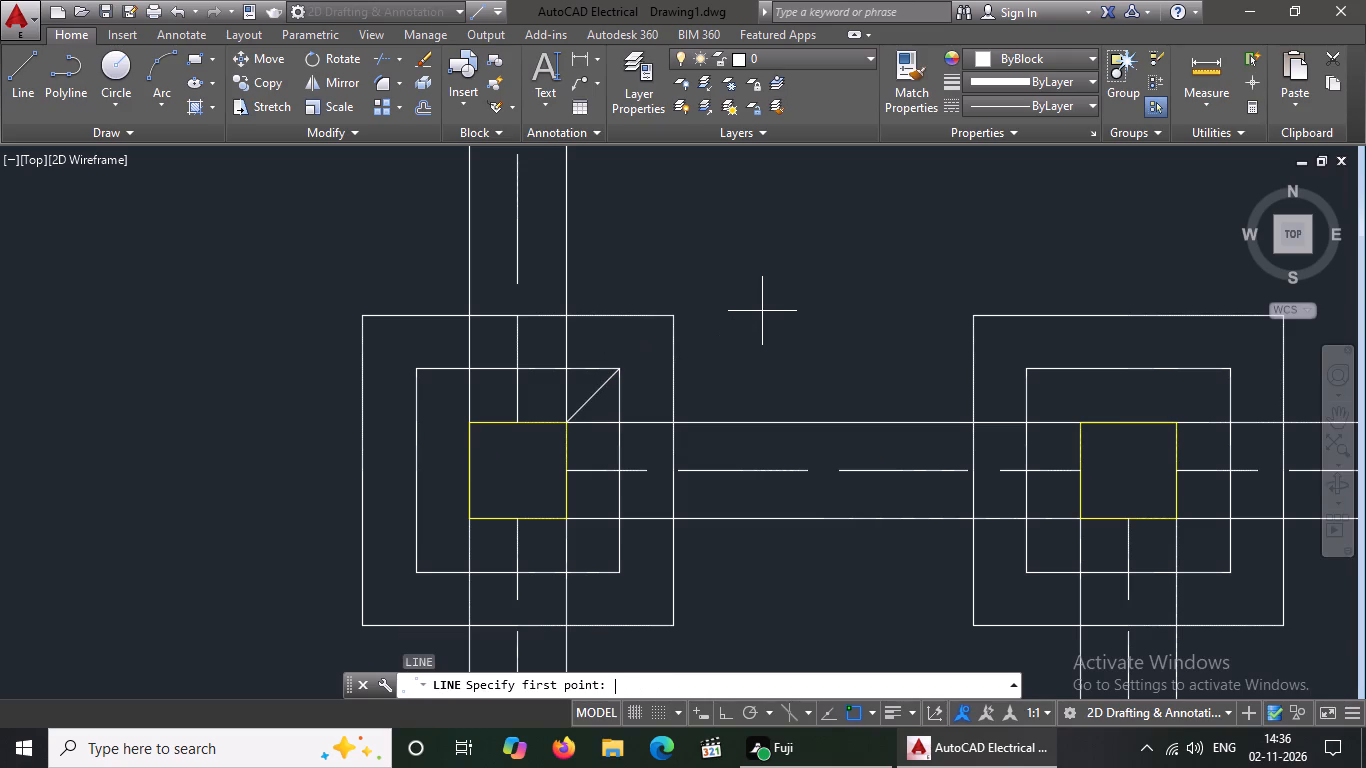
scroll(762, 311, up, 1)
click(210, 401)
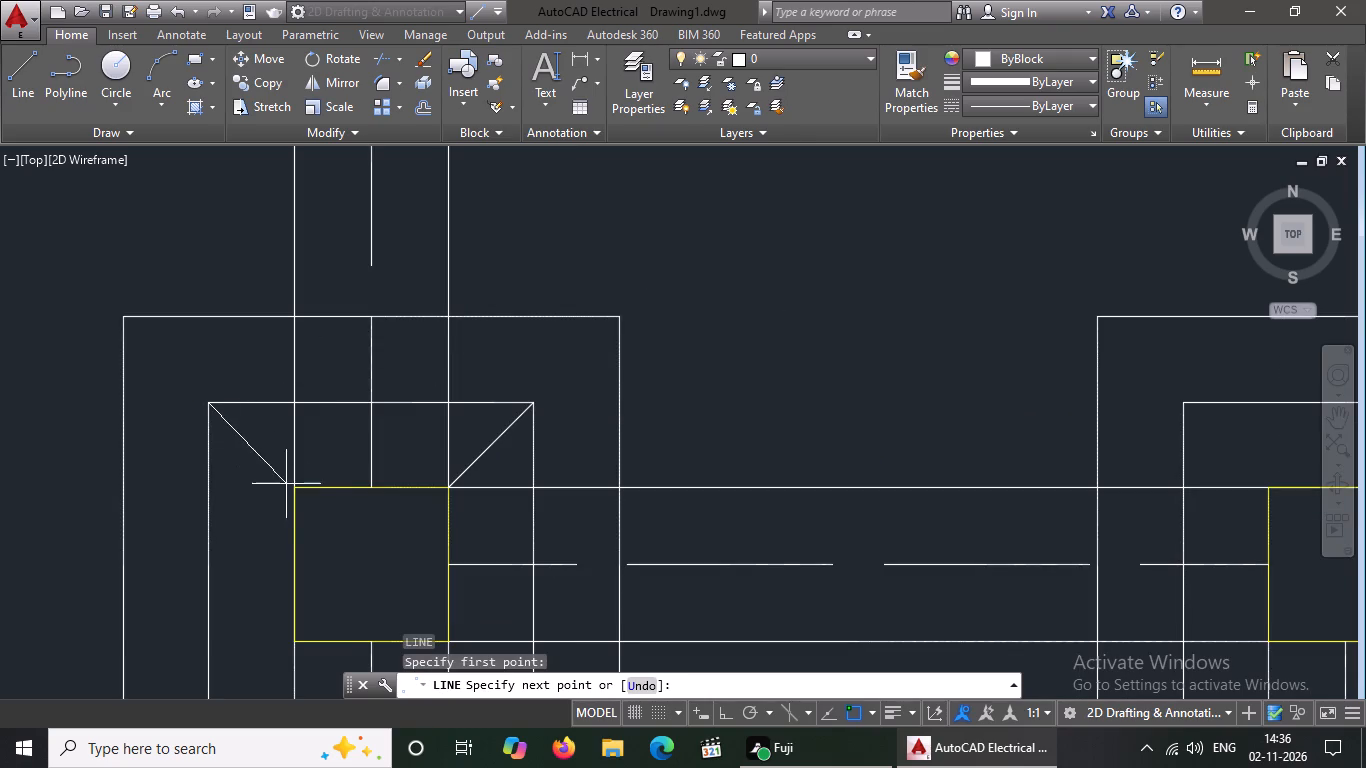
drag(298, 491, 323, 508)
key(Return)
Draw diagonal lines joining the inner footing square and column square at both south corners of the second row's westmost footing.
key(l)
key(Return)
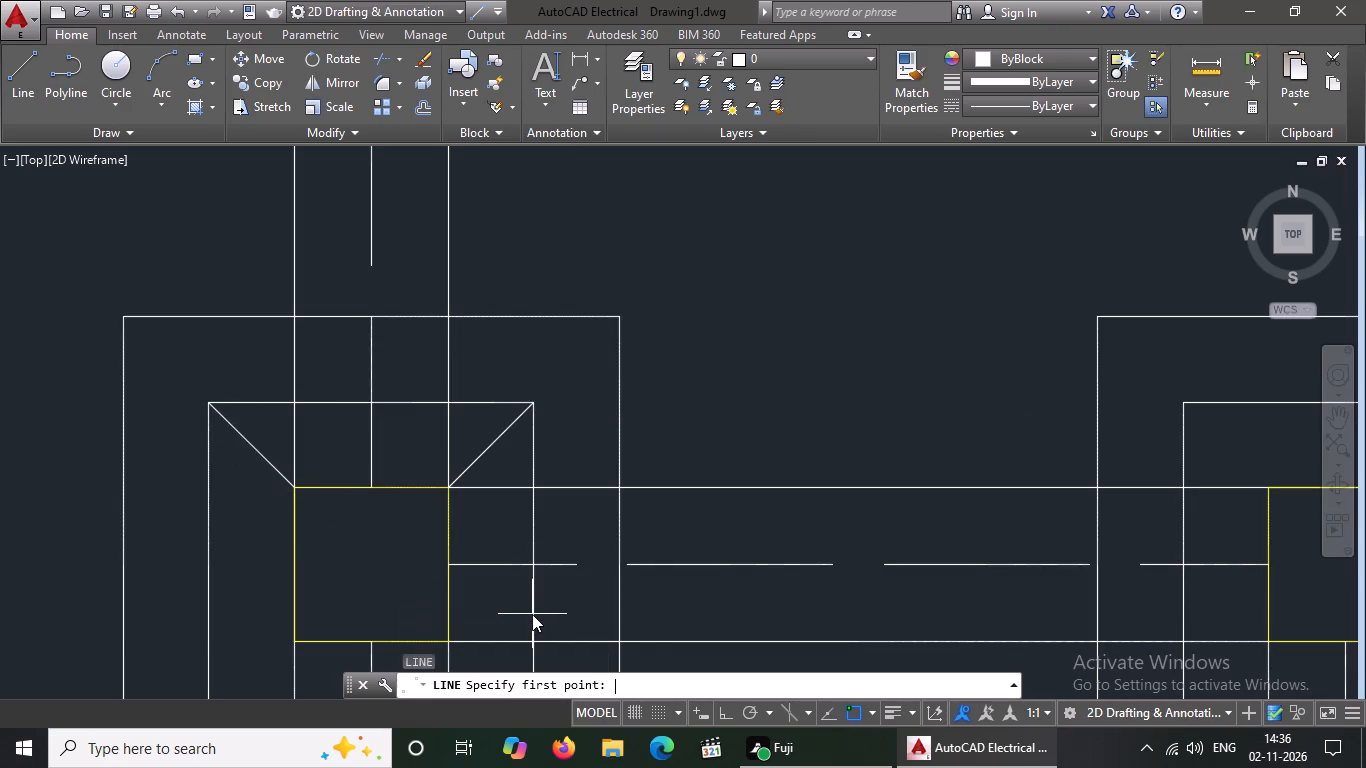
scroll(550, 596, down, 2)
scroll(640, 560, down, 3)
scroll(605, 591, up, 3)
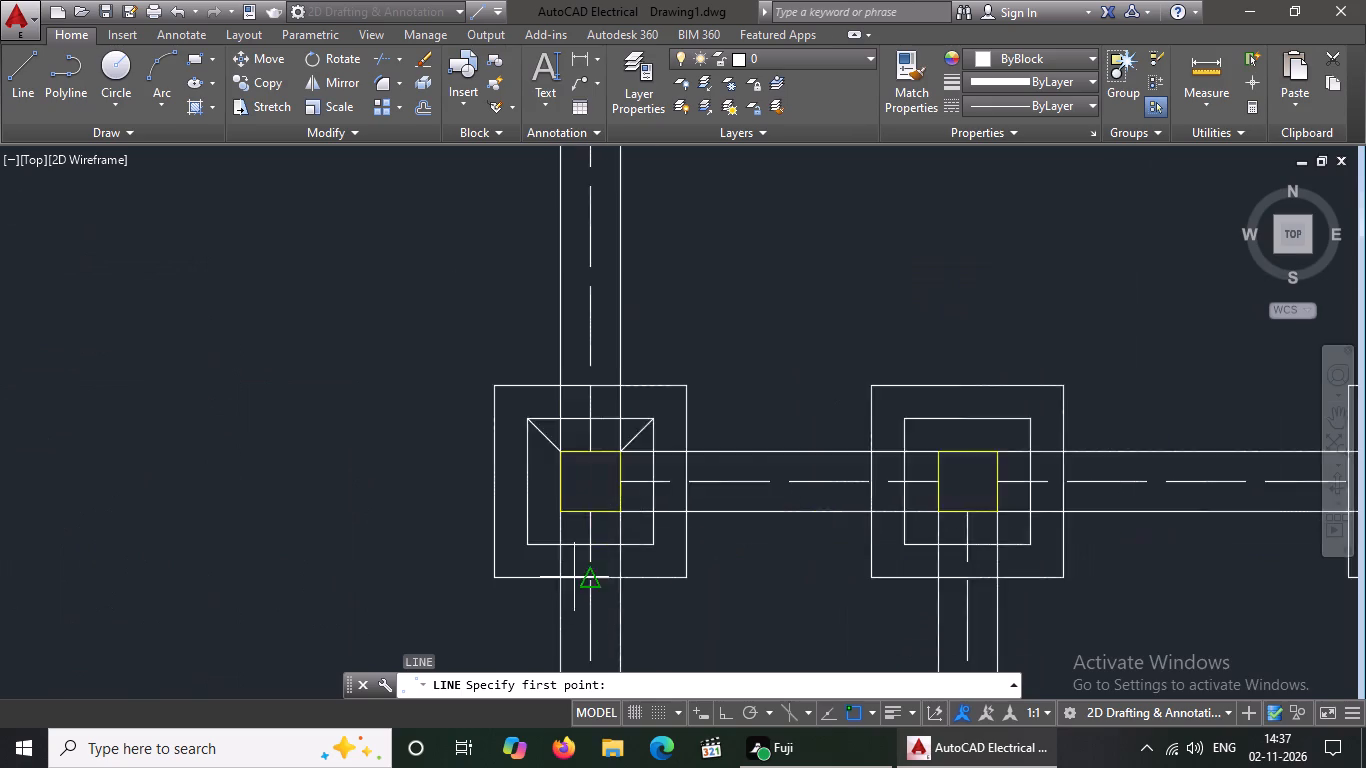
scroll(560, 570, up, 3)
click(425, 462)
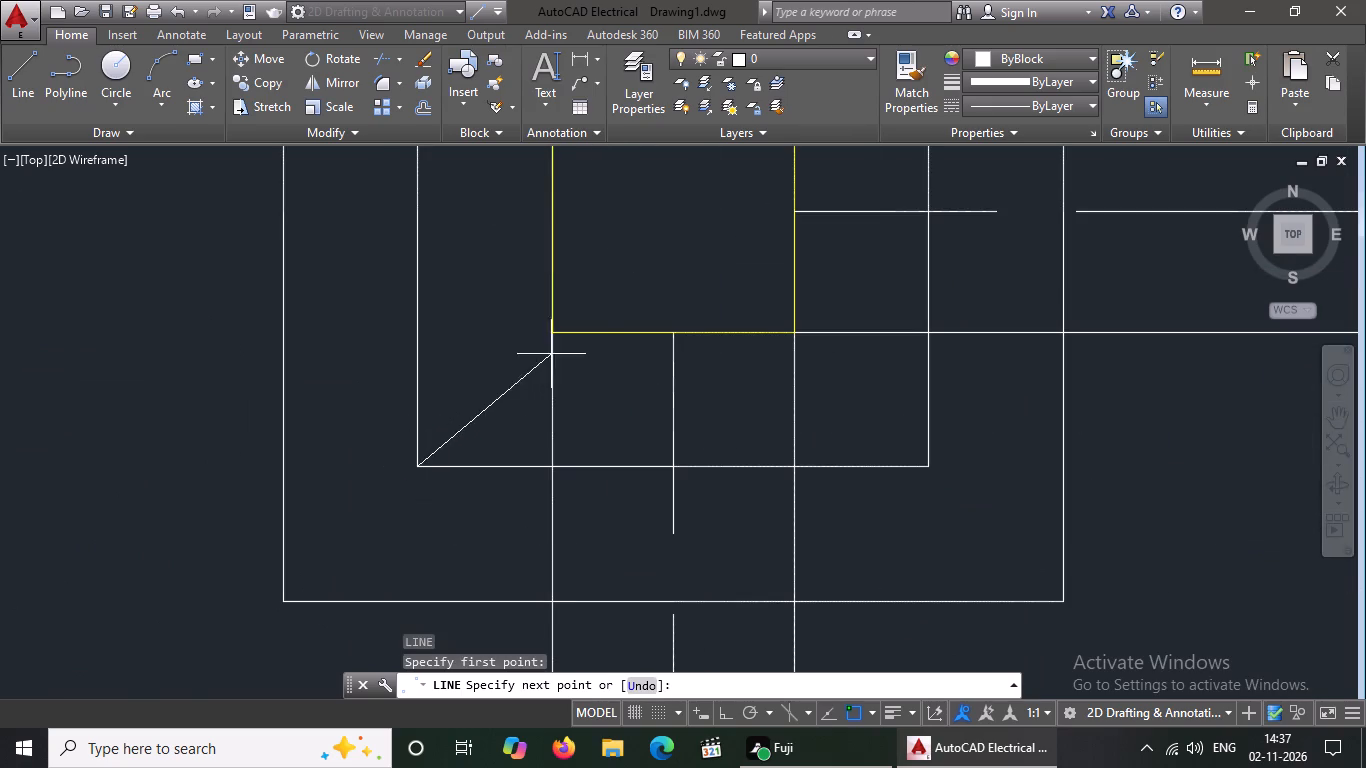
click(554, 328)
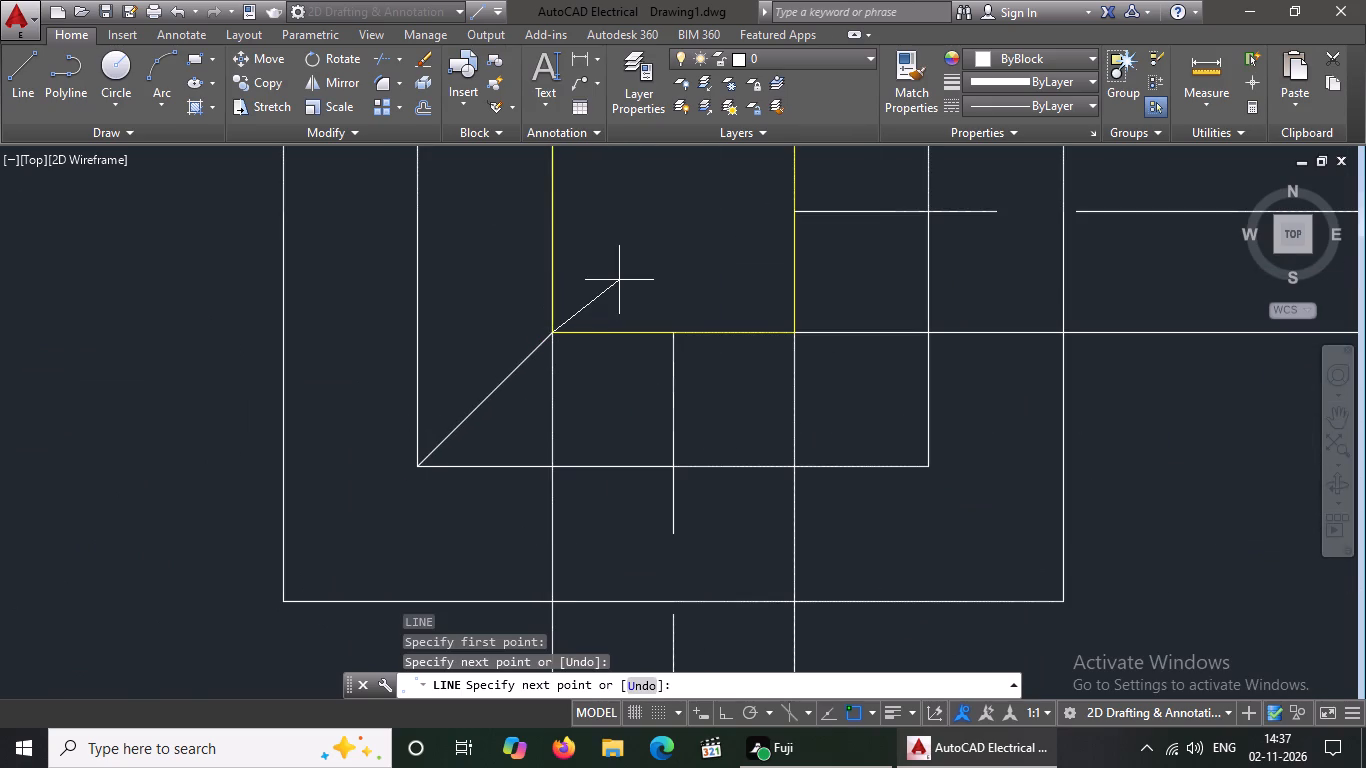
key(Return)
key(l)
key(Return)
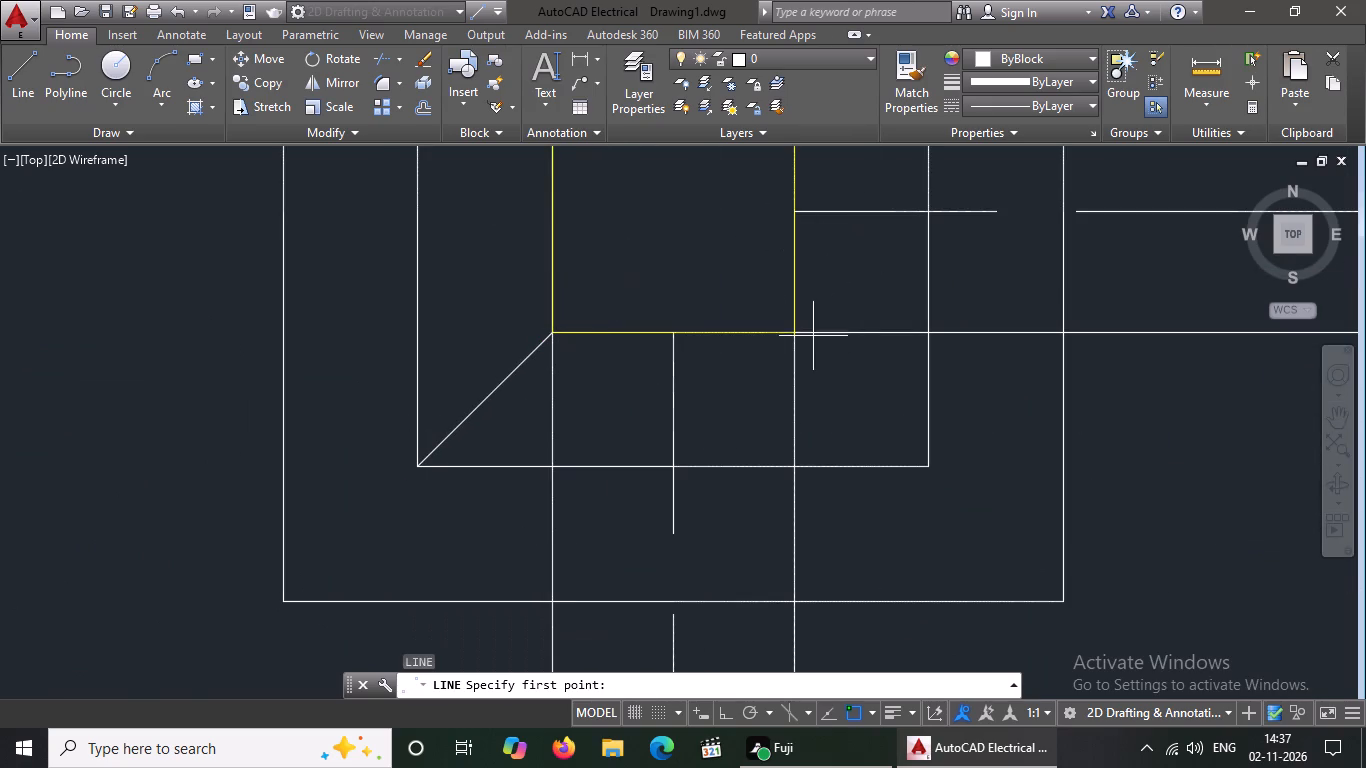
click(798, 330)
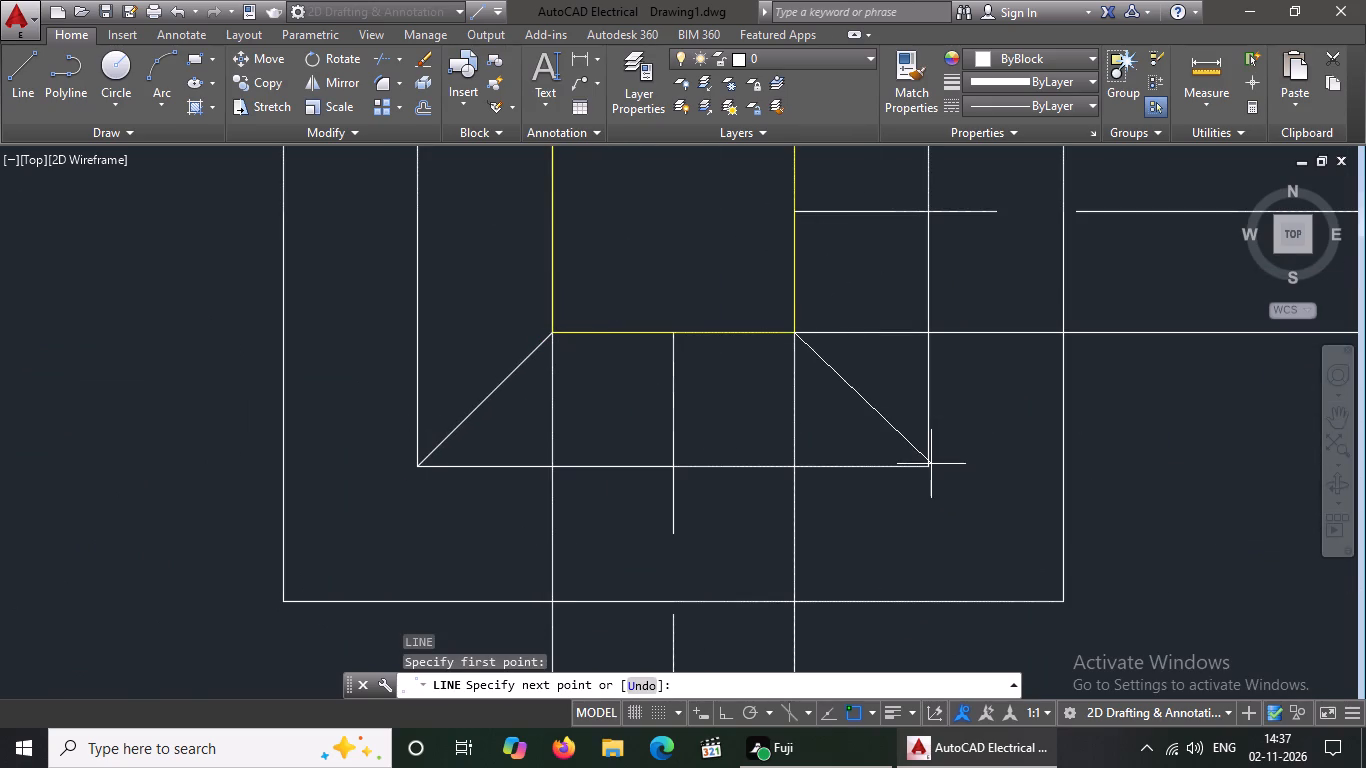
drag(926, 467, 962, 480)
key(Return)
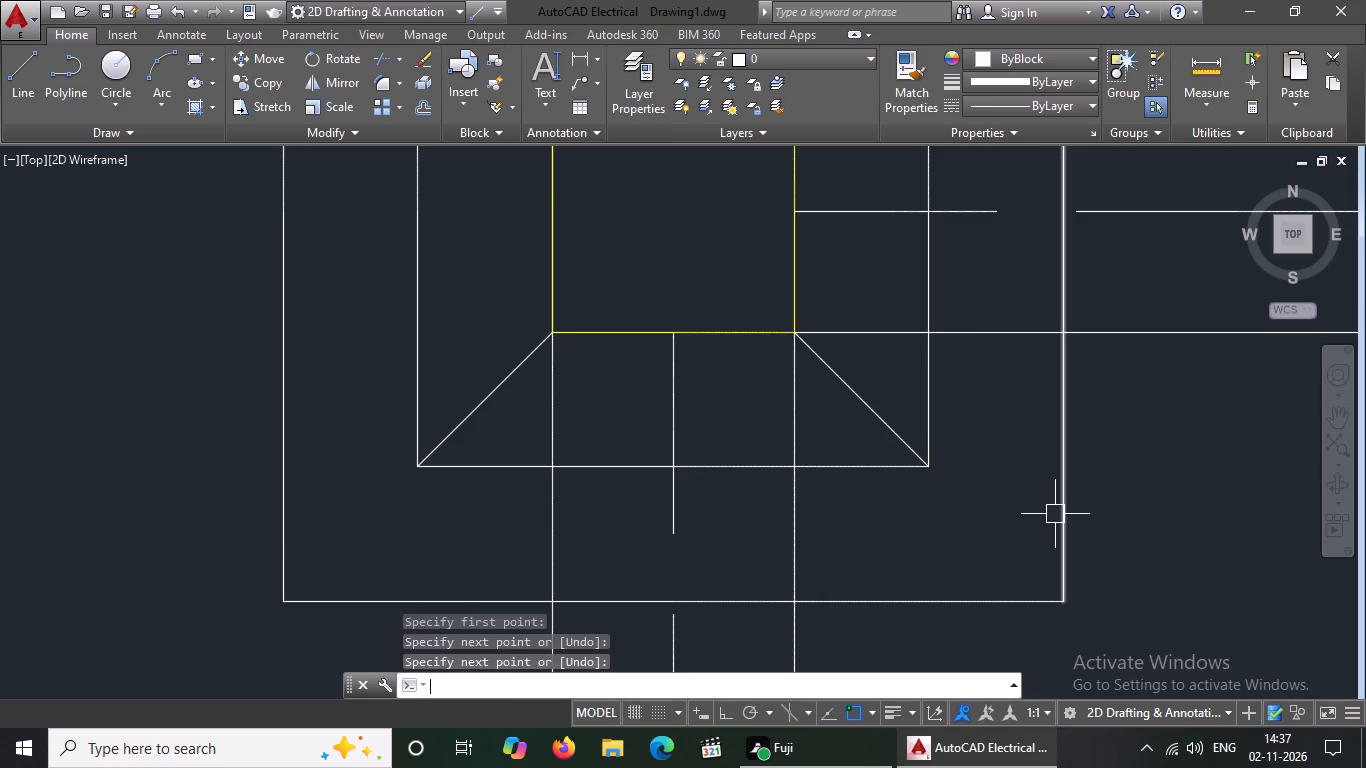
Draw diagonal lines joining the inner footing square and column square at both north corners of the second row's second footing from the west.
key(l)
key(Return)
scroll(715, 405, down, 3)
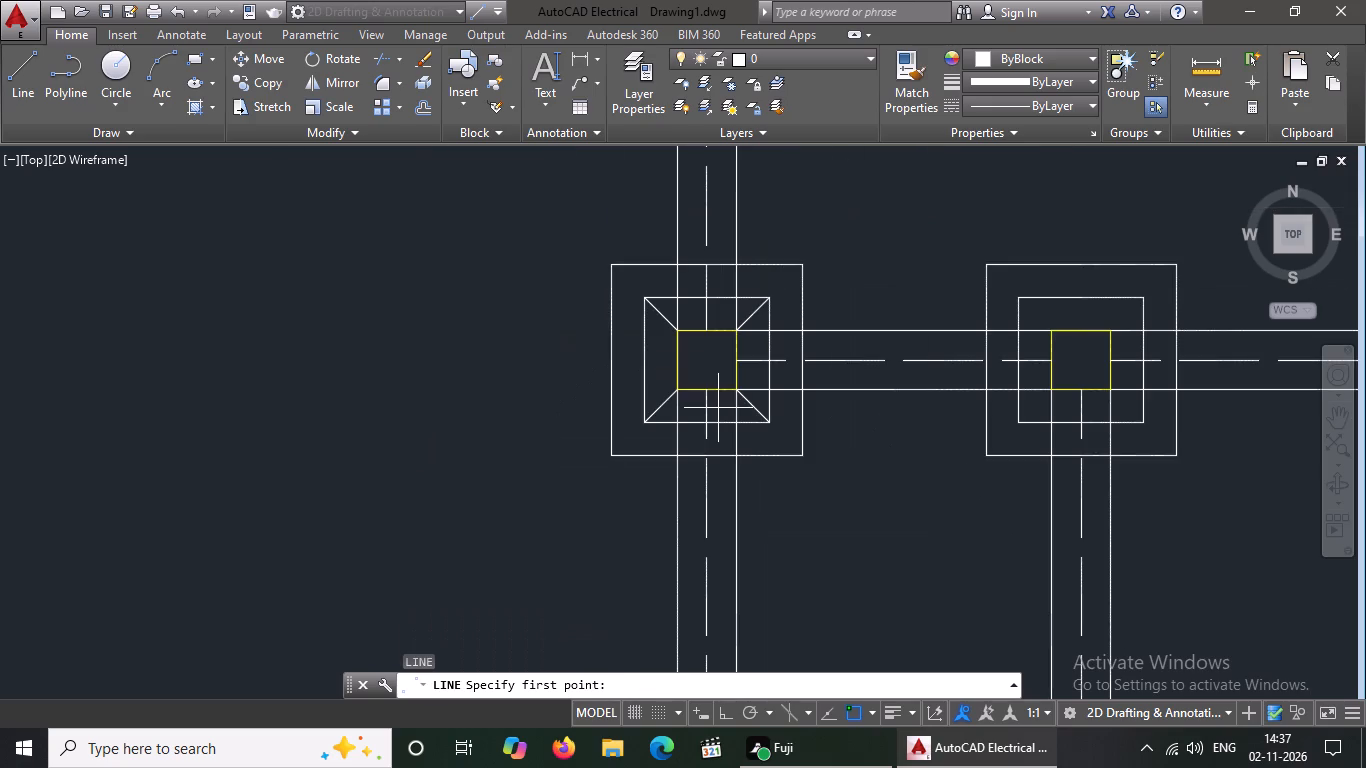
scroll(718, 408, down, 3)
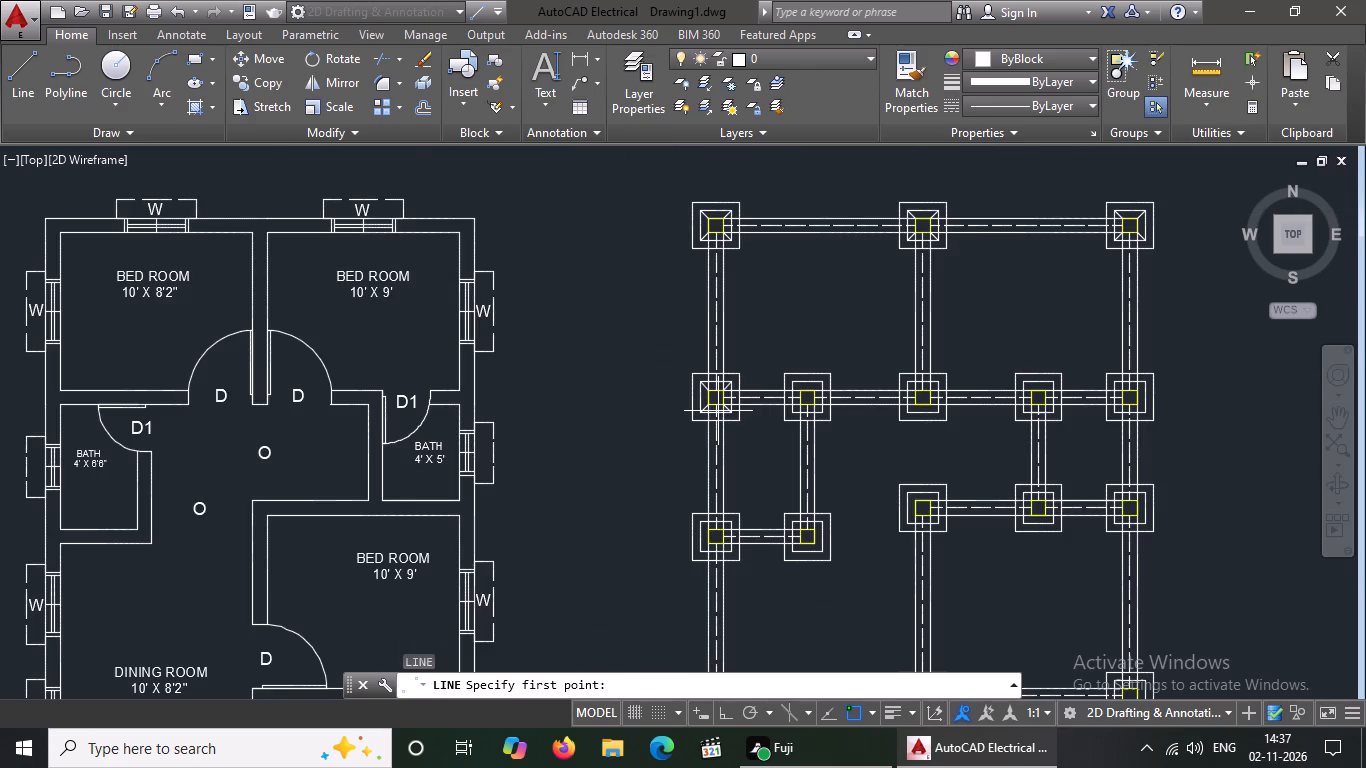
scroll(832, 404, up, 4)
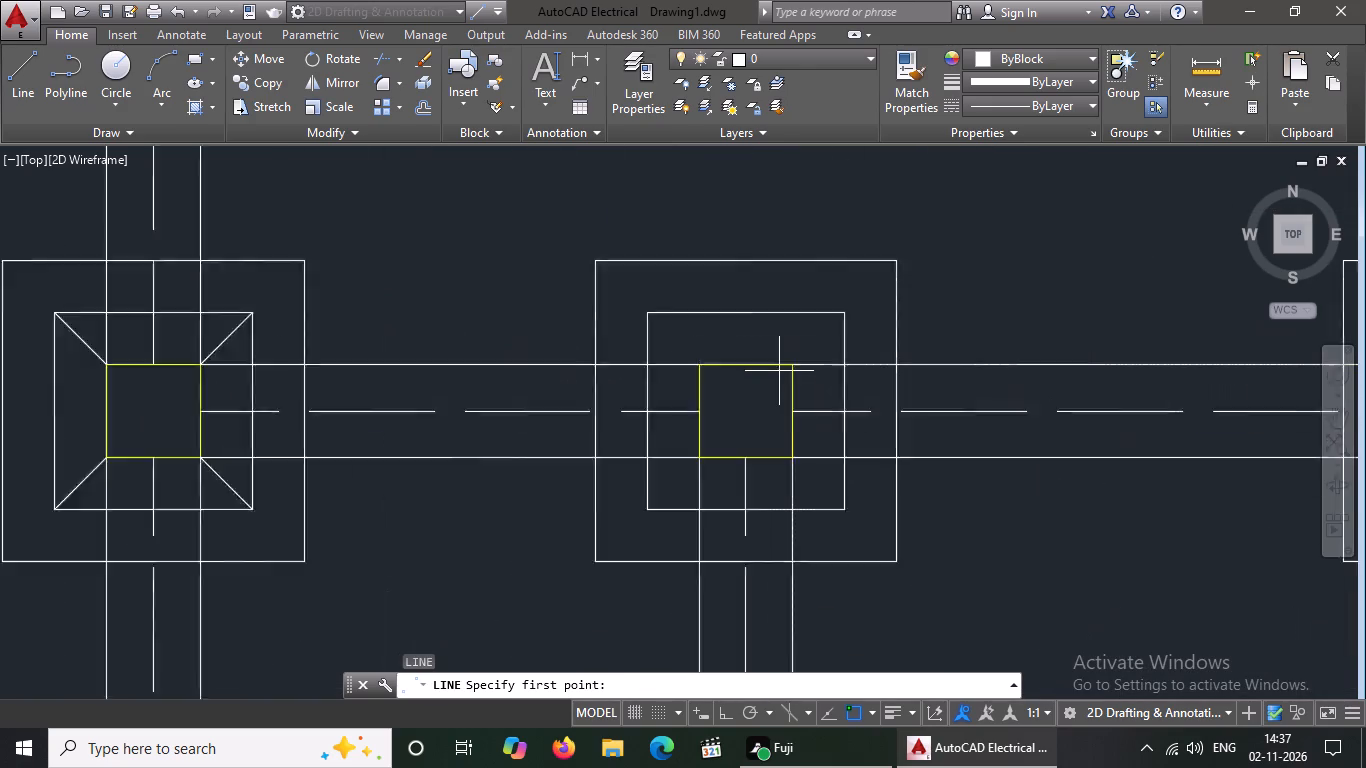
scroll(779, 371, up, 1)
click(796, 361)
click(880, 277)
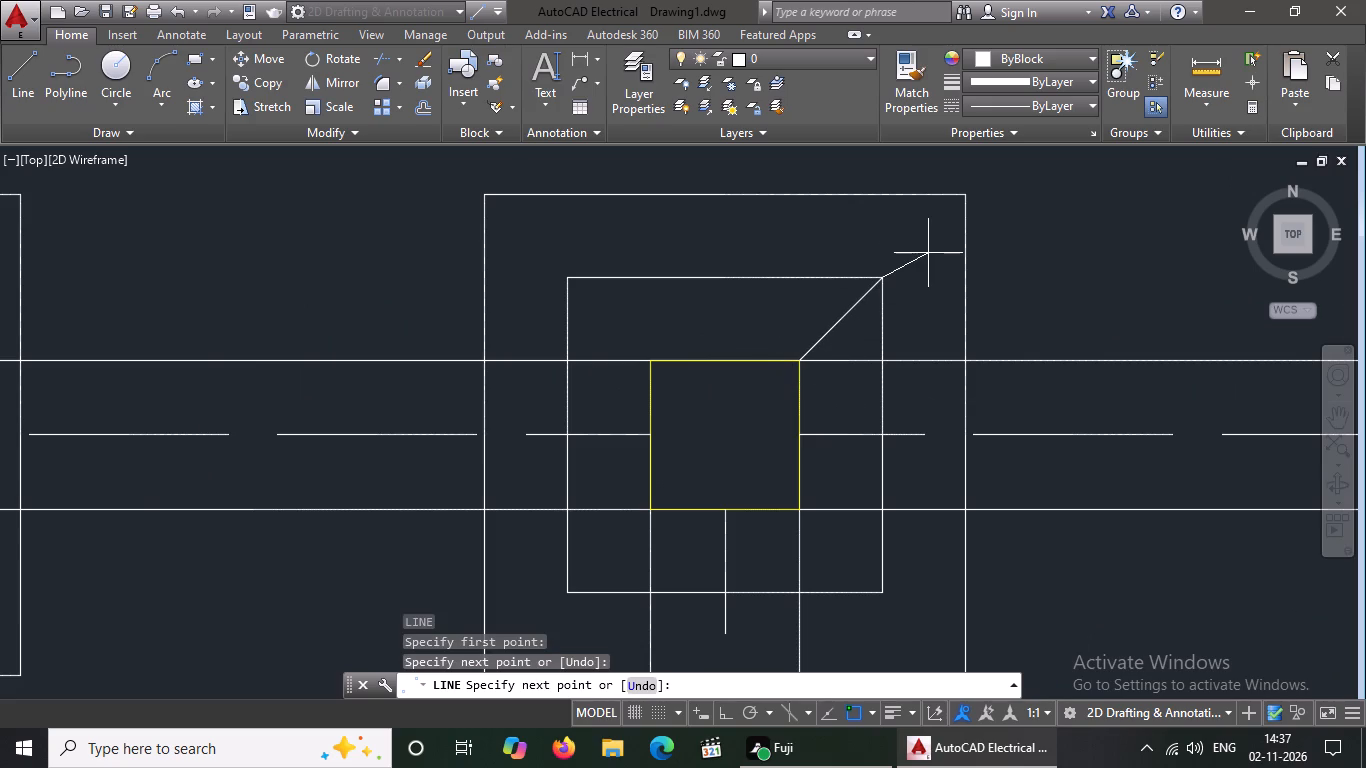
key(Return)
key(l)
key(Return)
scroll(936, 251, up, 1)
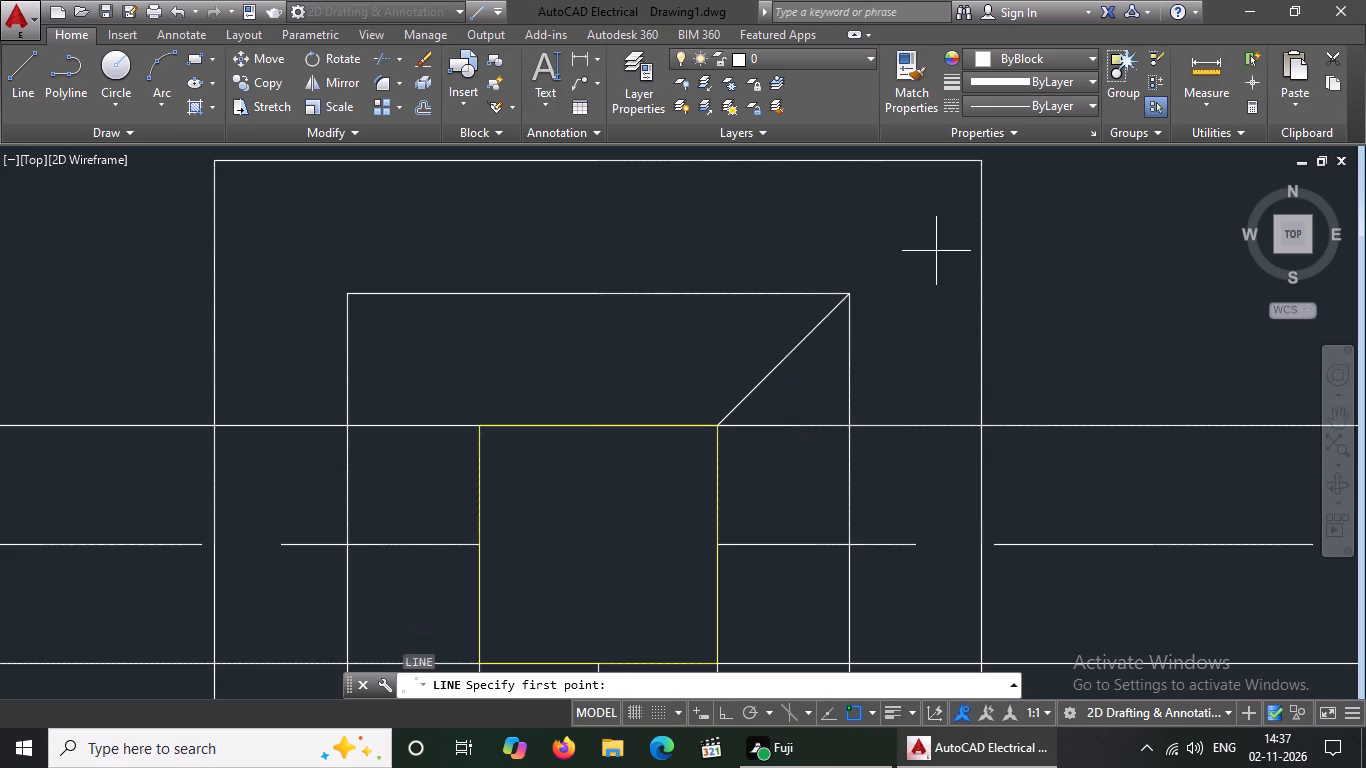
click(475, 430)
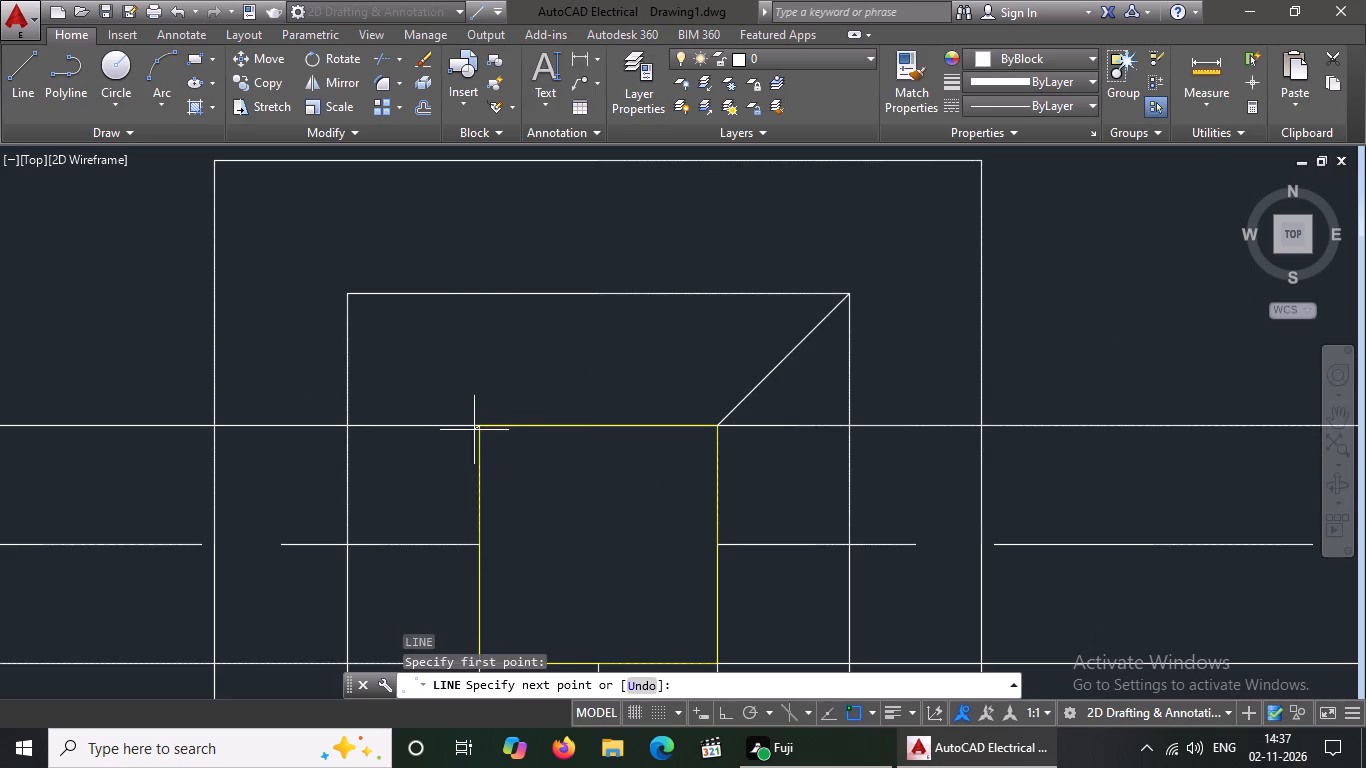
click(348, 298)
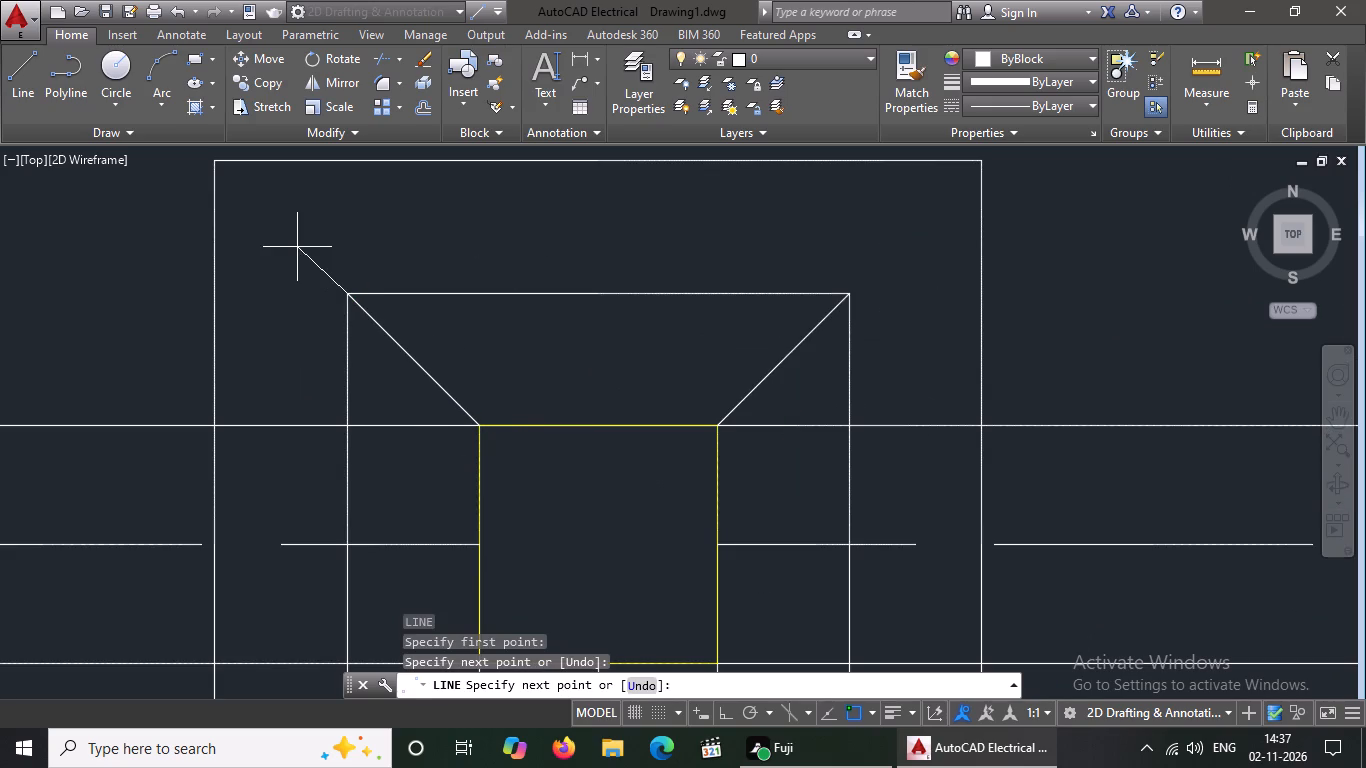
key(Return)
Draw diagonal lines joining the inner footing square and column square at both south corners of the second row's second footing from the west.
key(l)
key(Return)
scroll(558, 364, down, 3)
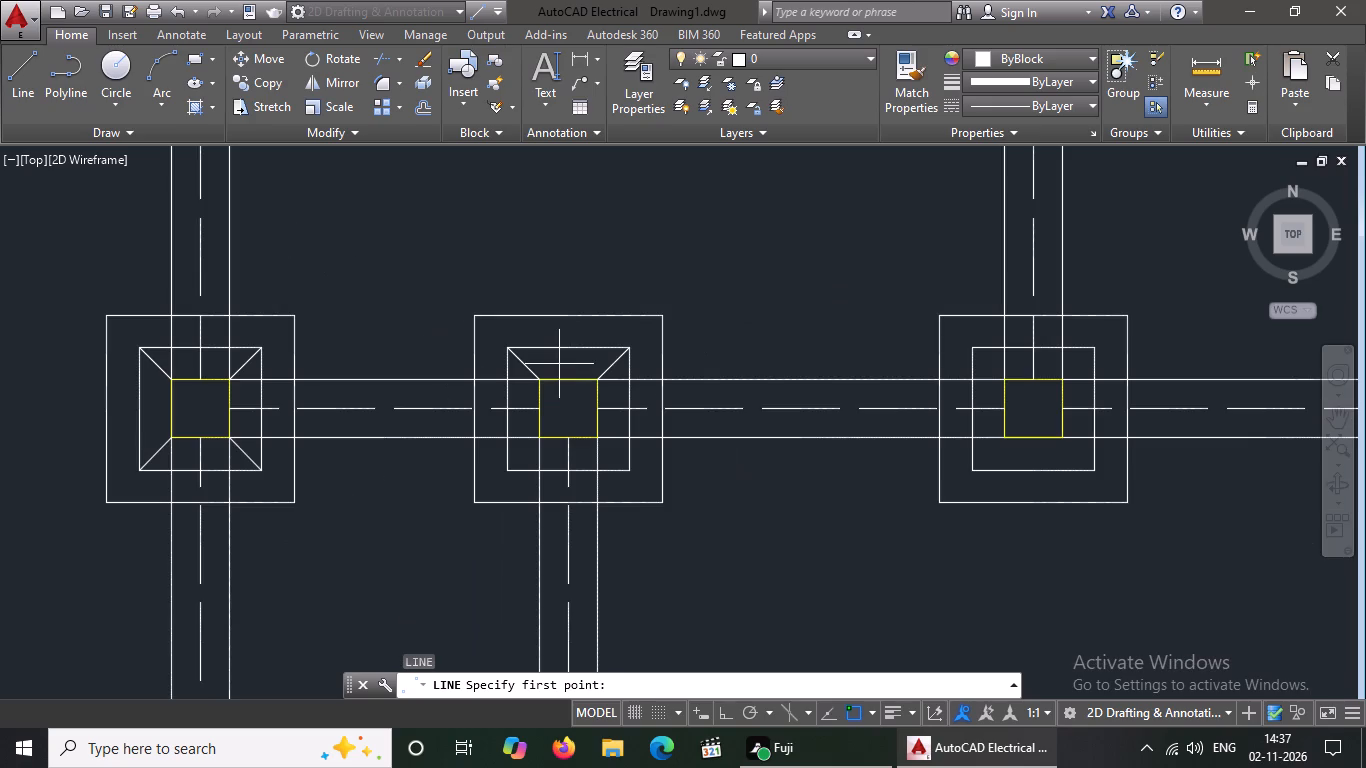
click(509, 467)
click(539, 440)
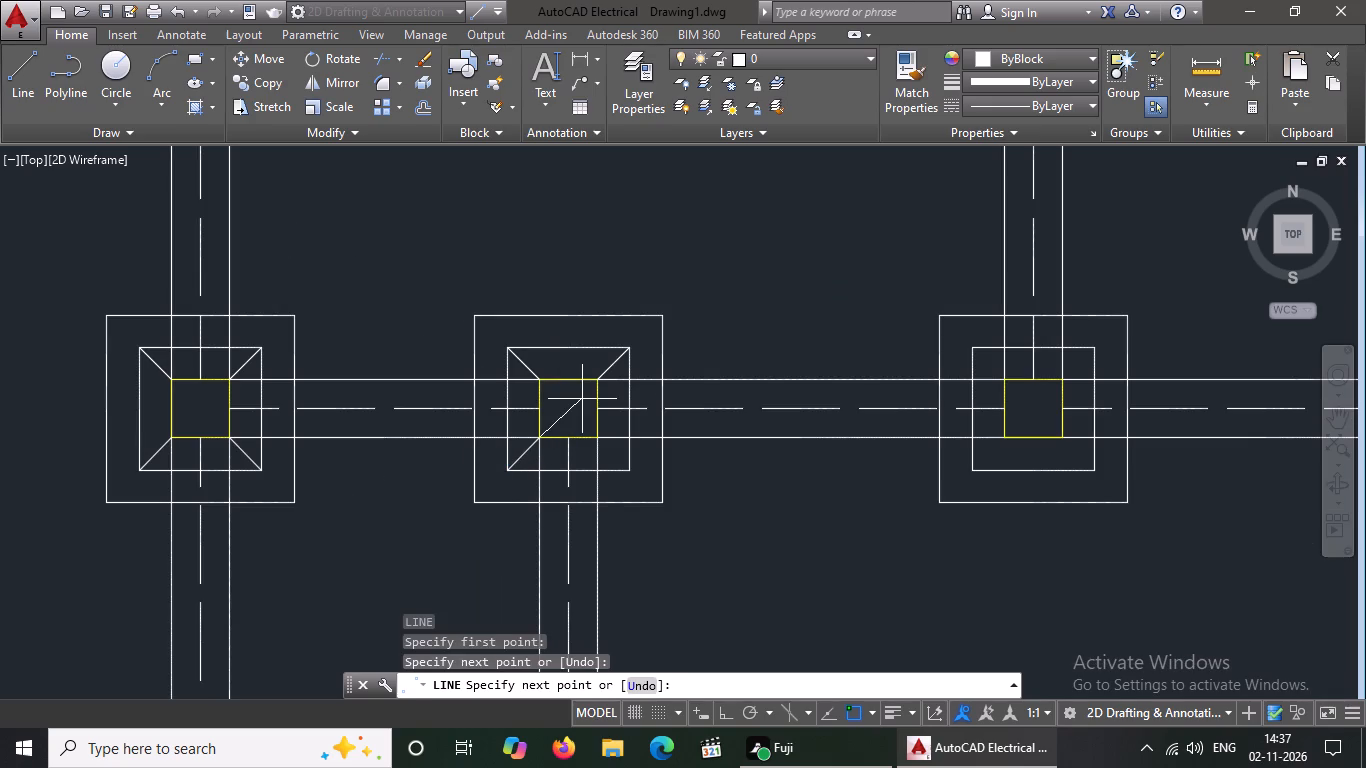
key(Return)
key(l)
key(Return)
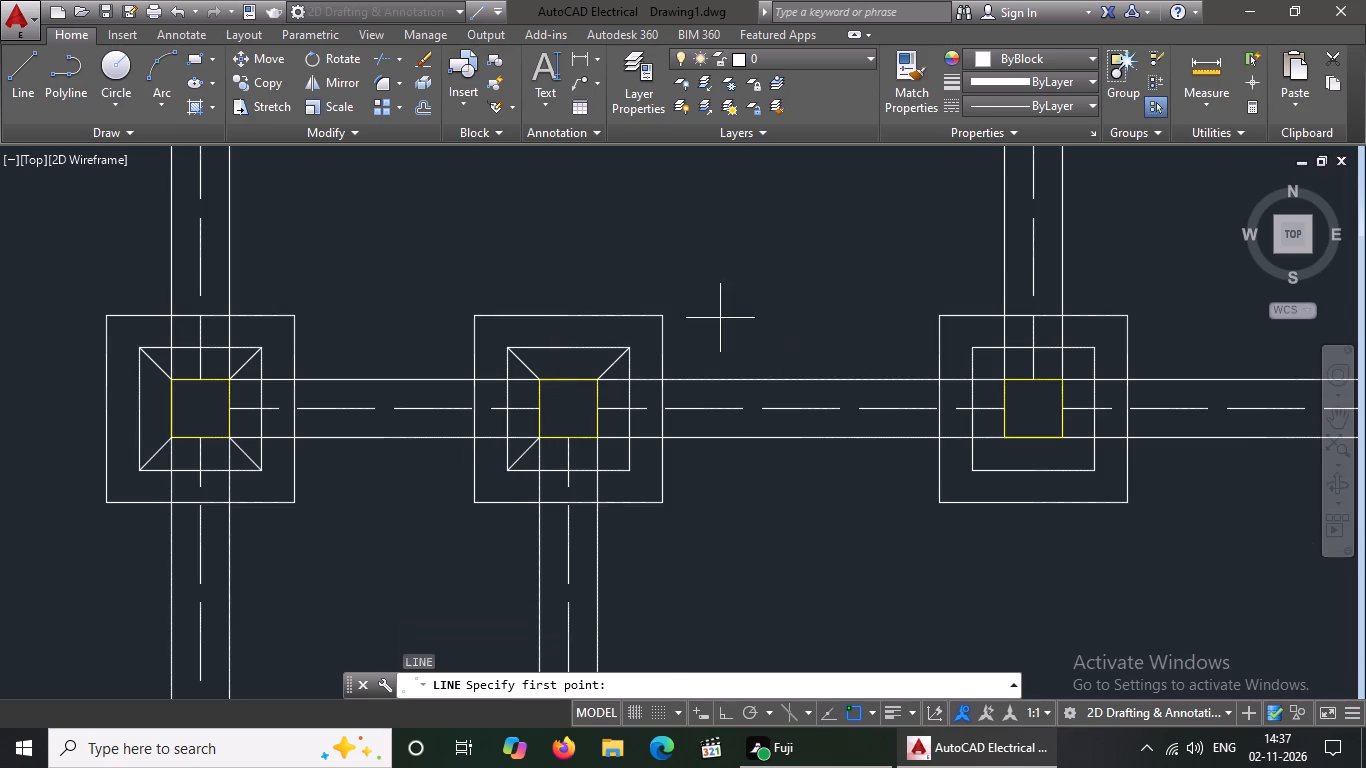
drag(595, 436, 602, 447)
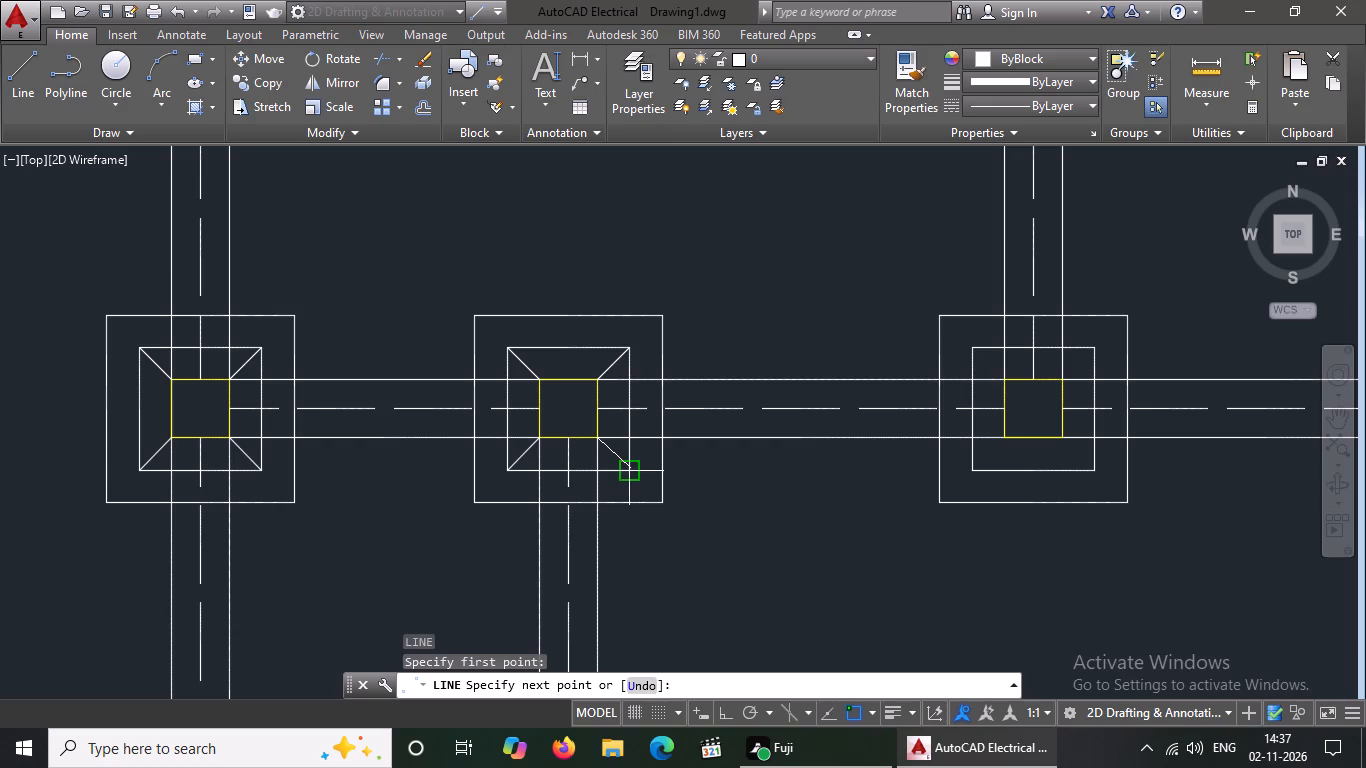
drag(630, 466, 774, 530)
key(Return)
Draw diagonal lines joining the inner footing square and column square at both north corners of the second row's middle footing.
key(l)
key(Return)
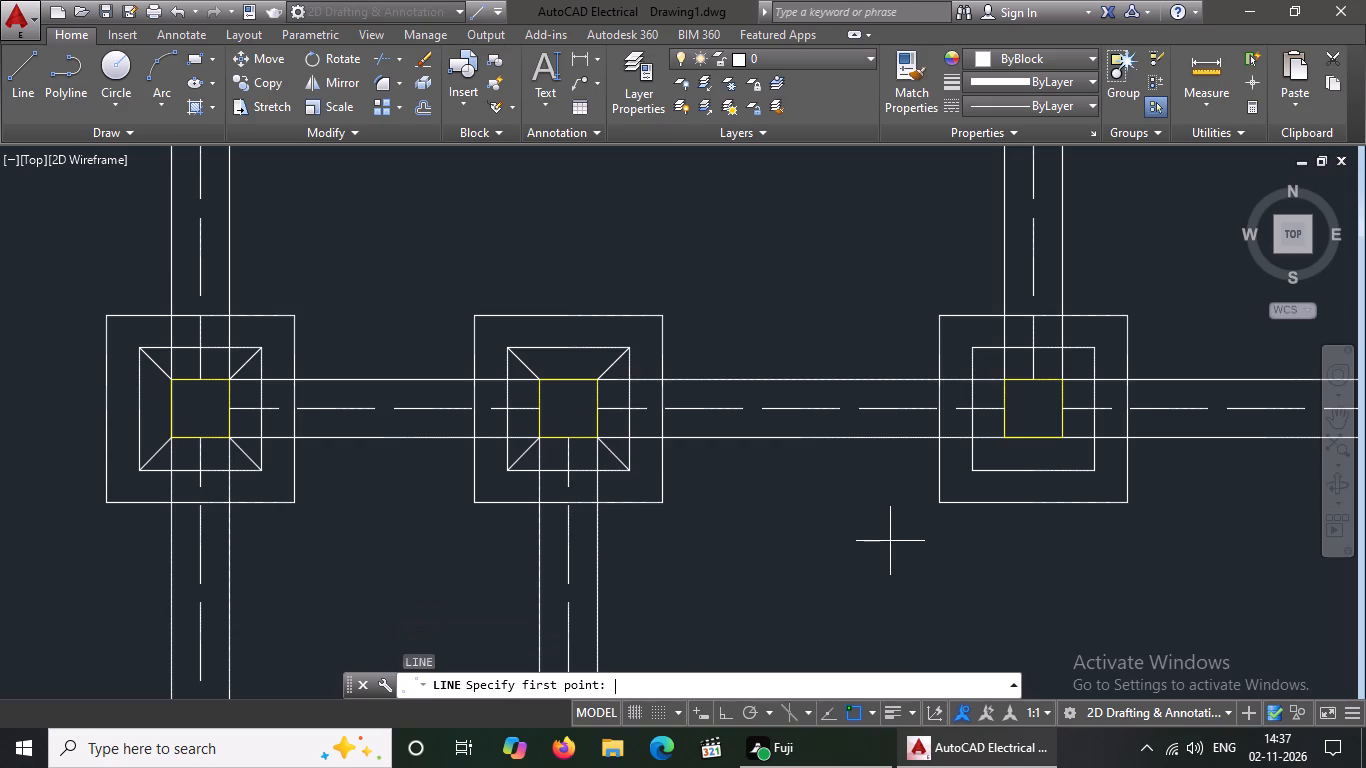
scroll(1061, 321, up, 2)
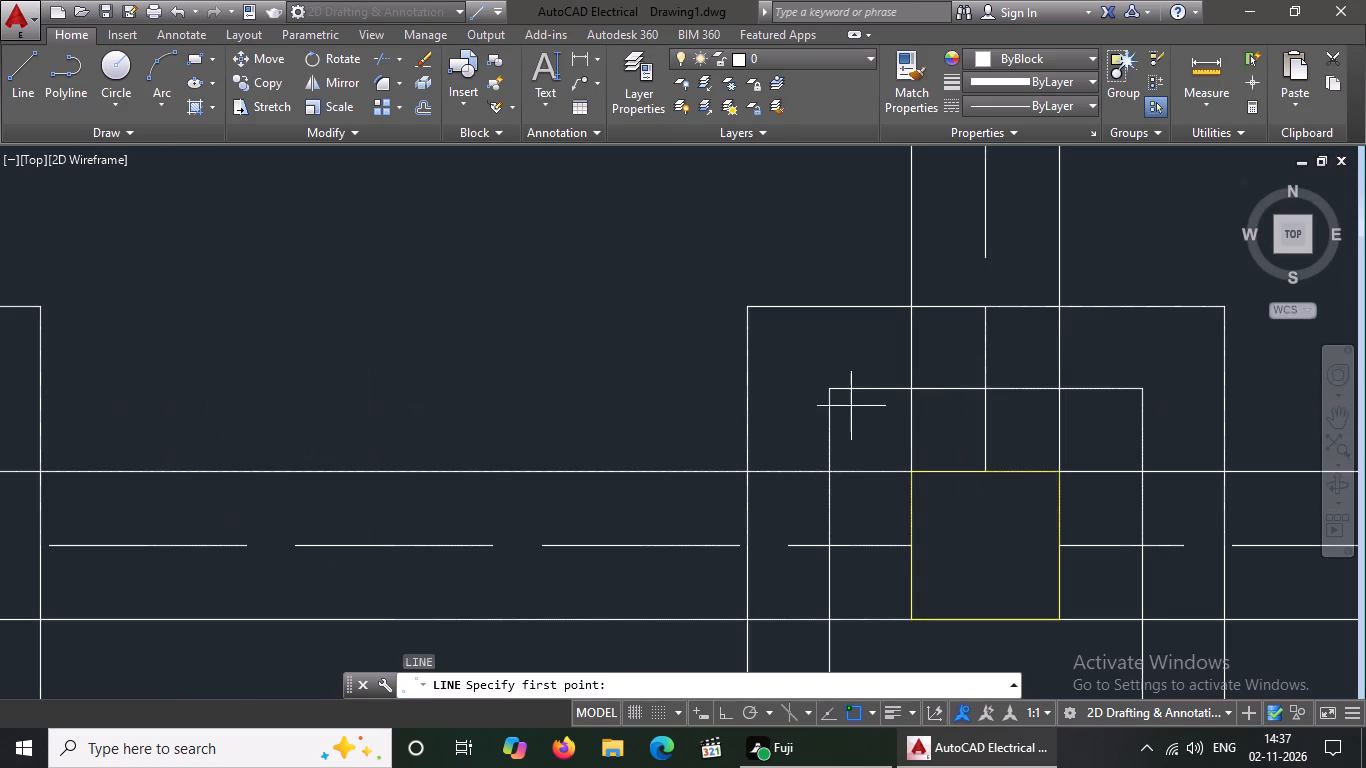
click(826, 389)
drag(917, 476, 924, 488)
key(Return)
key(l)
key(Return)
click(1148, 389)
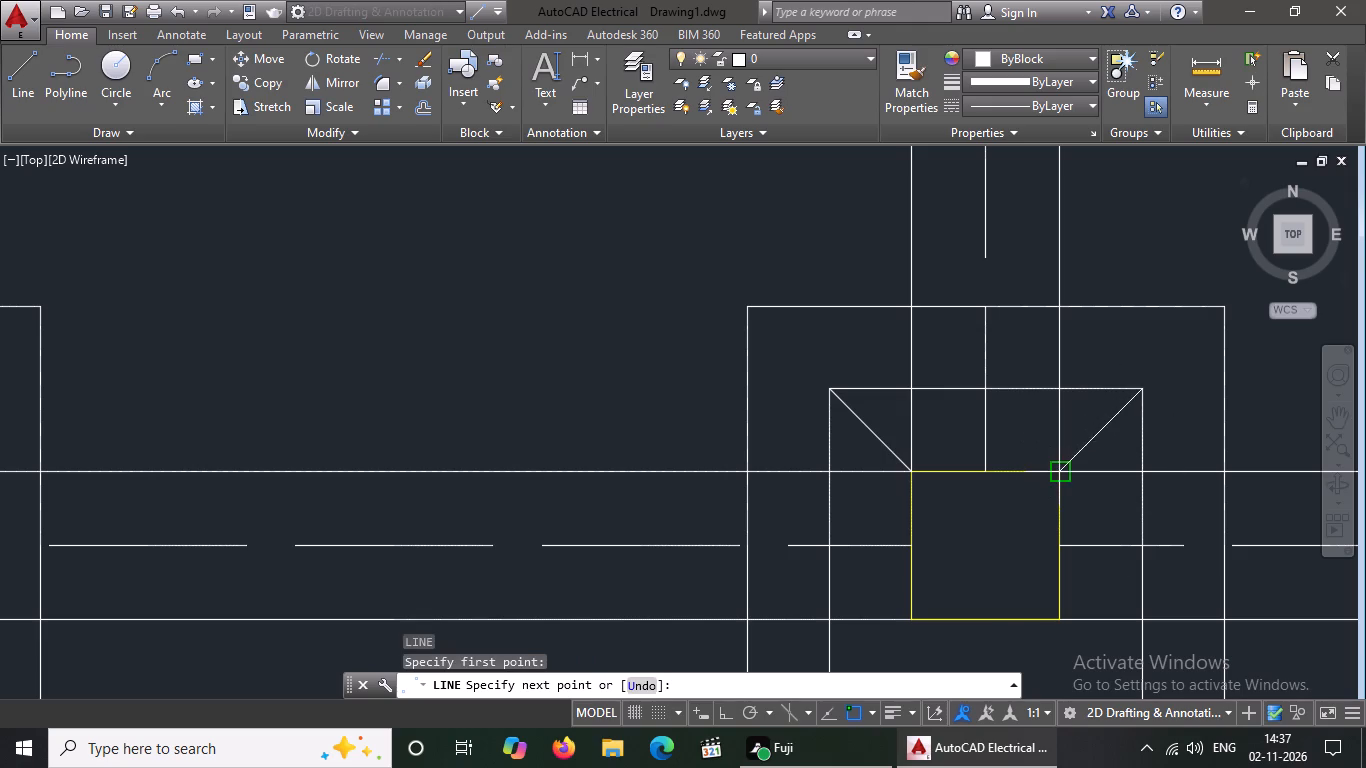
click(1062, 474)
key(Return)
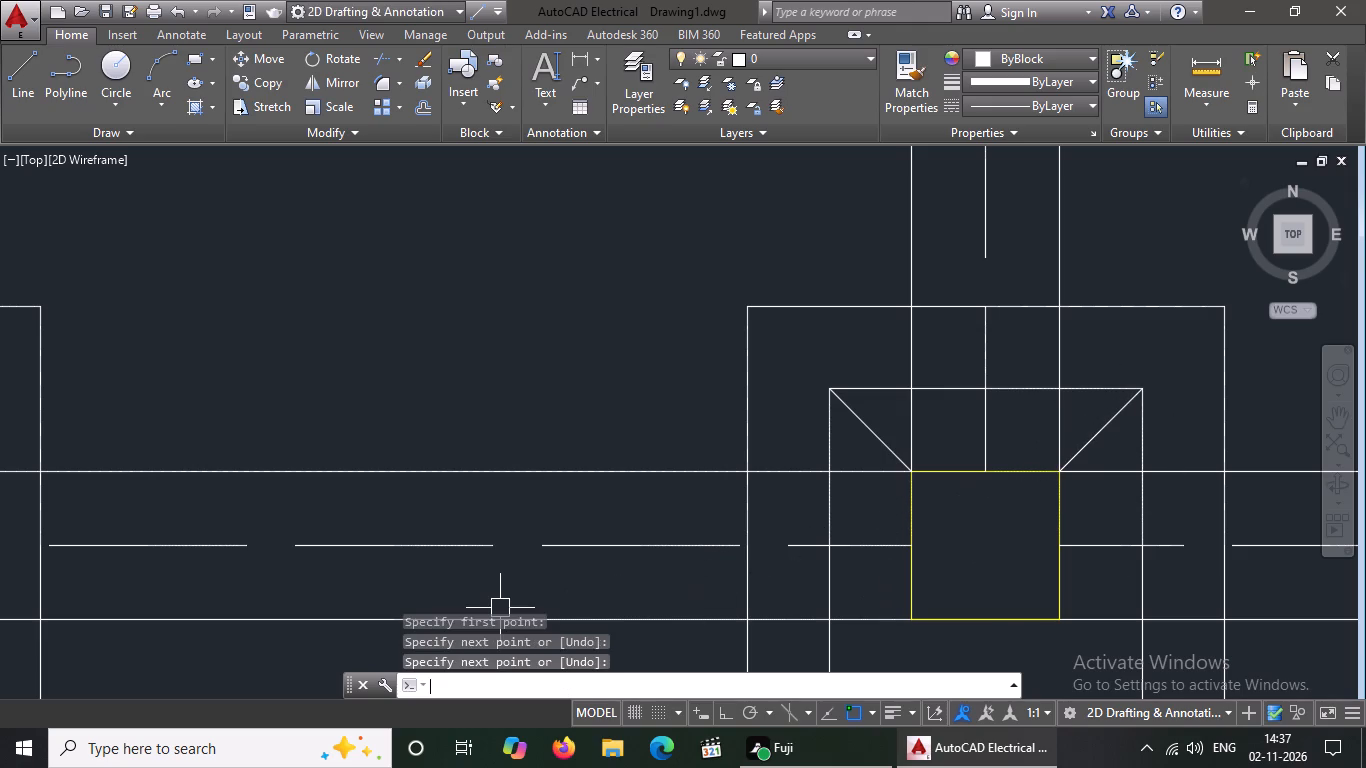
Draw diagonal lines joining the inner footing square and column square at both south corners of the second row's middle footing.
key(l)
key(Return)
scroll(782, 470, down, 2)
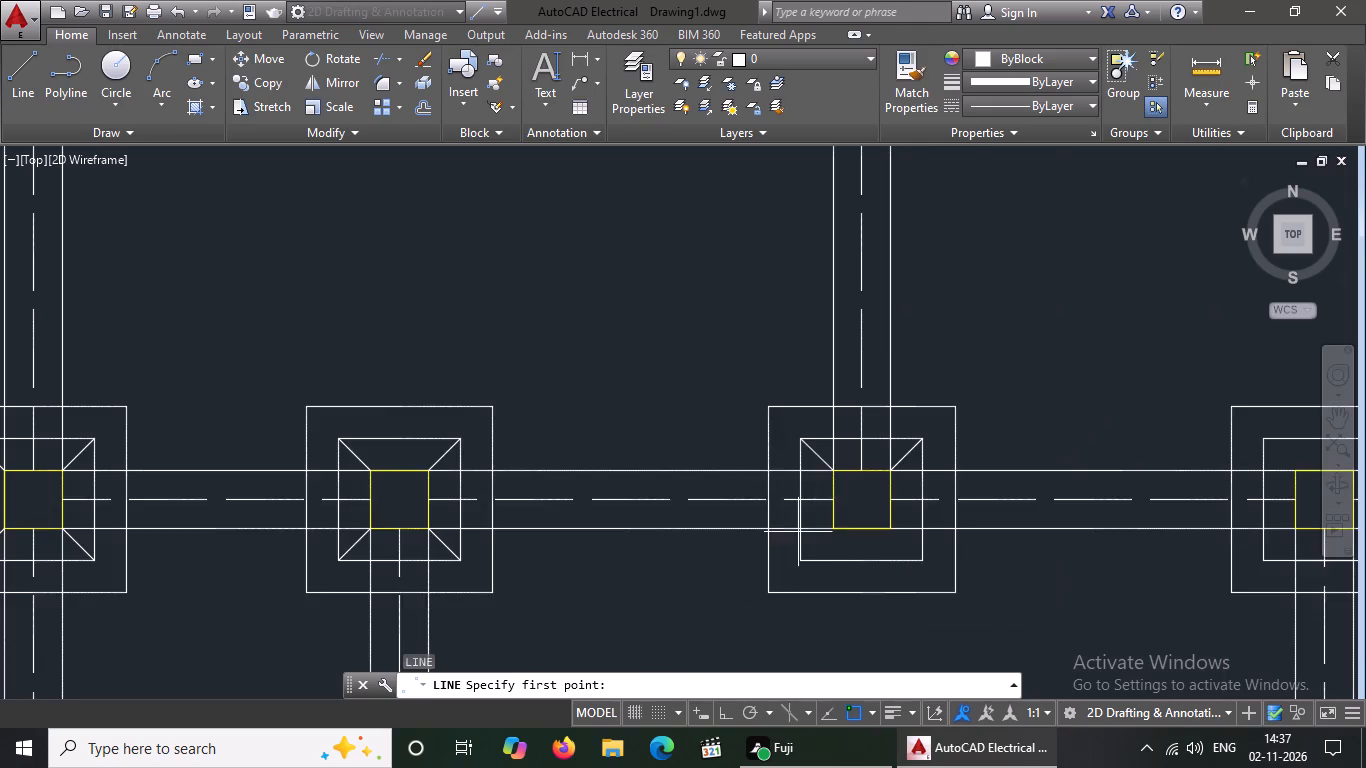
scroll(794, 542, up, 2)
drag(805, 595, 839, 582)
click(892, 510)
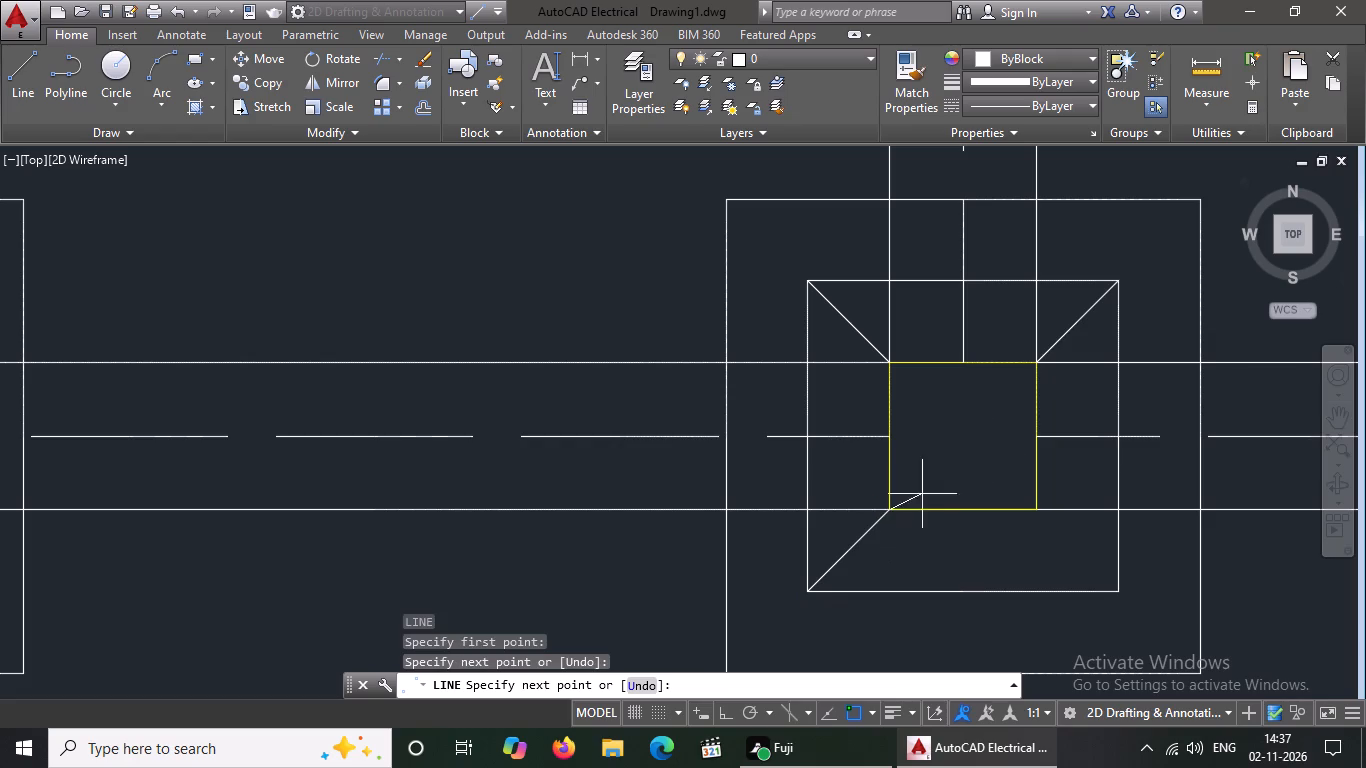
key(Return)
key(l)
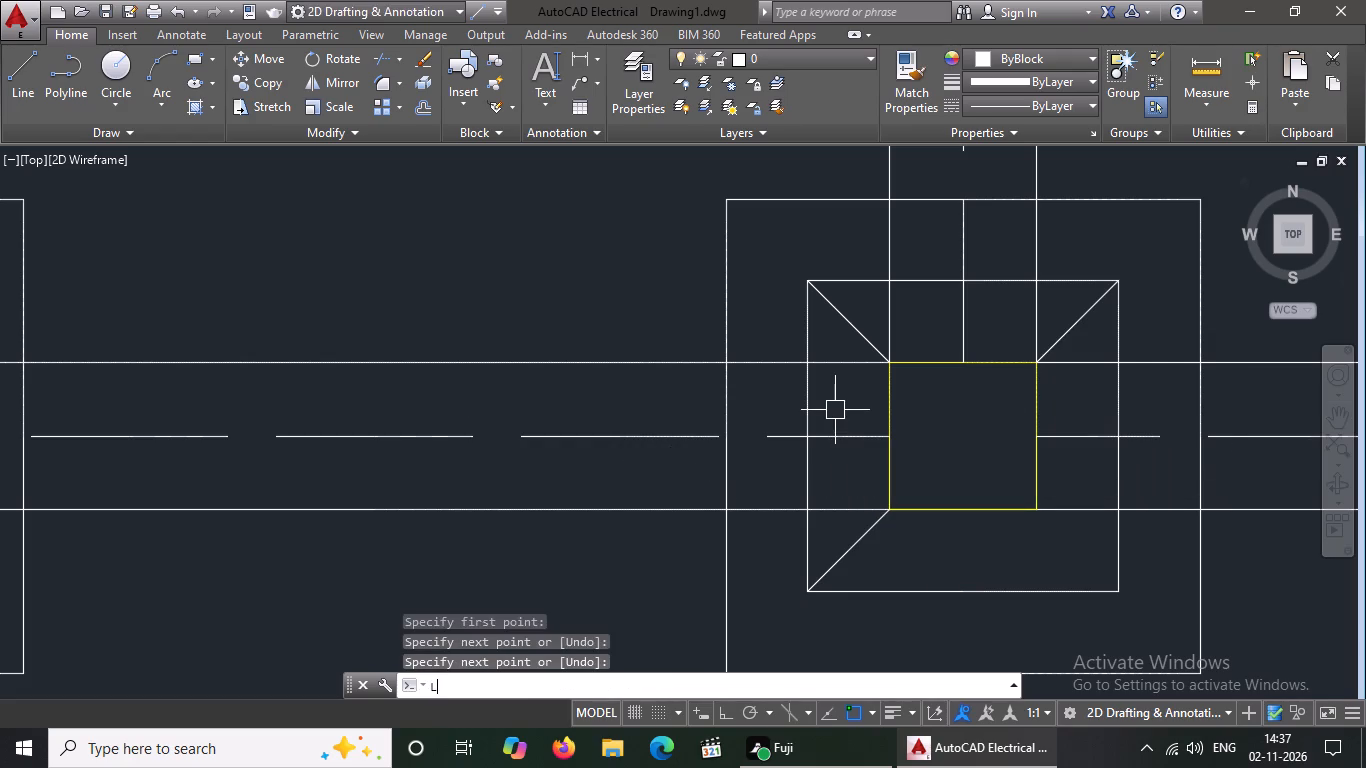
key(Return)
scroll(962, 419, down, 2)
scroll(1062, 480, up, 3)
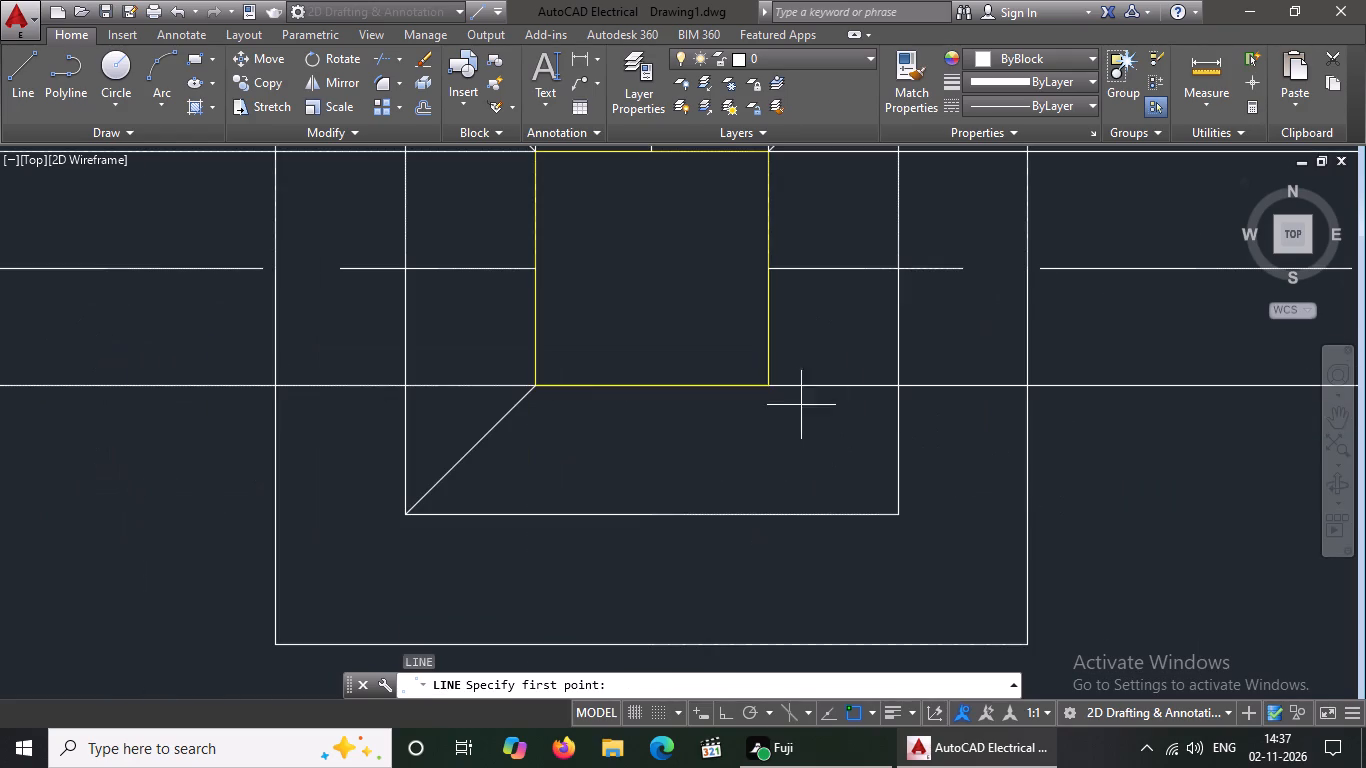
drag(772, 384, 784, 396)
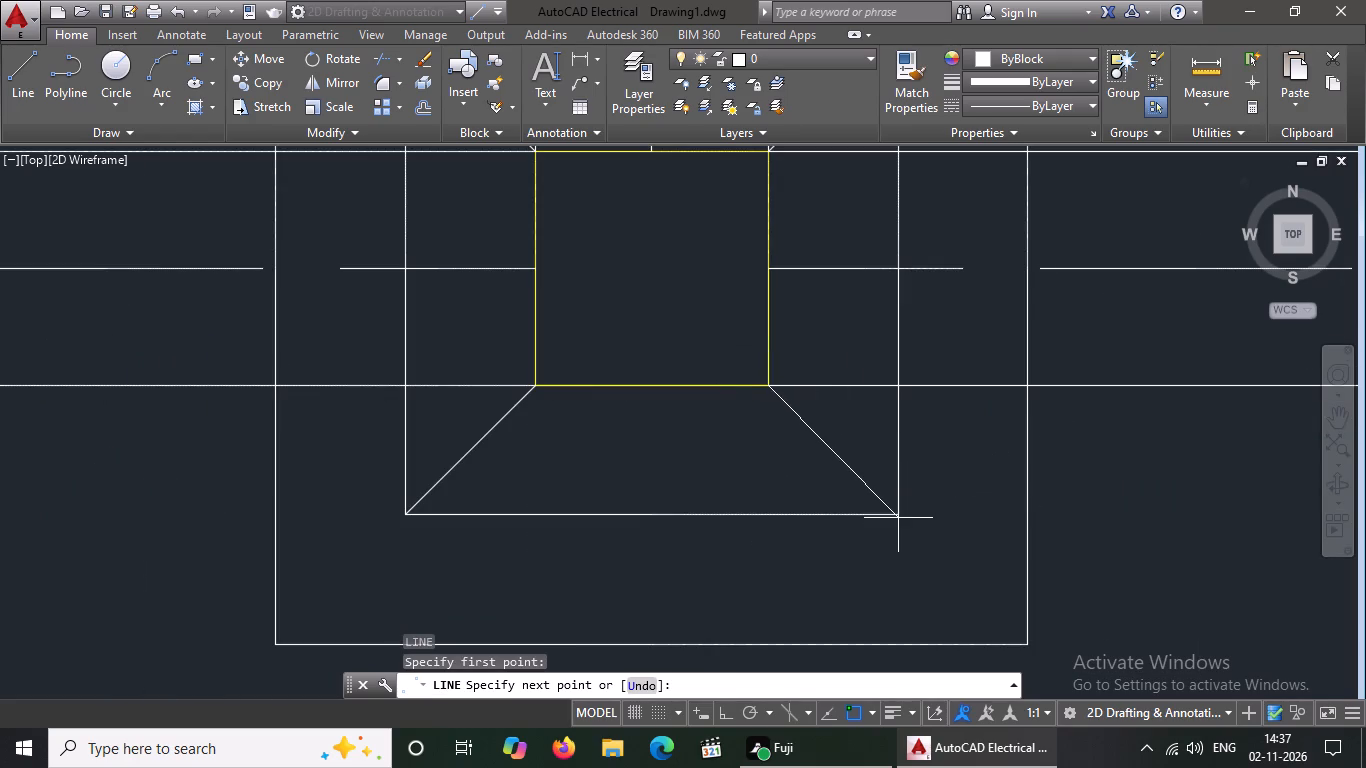
drag(898, 511, 964, 520)
key(Return)
Draw diagonal lines joining the inner footing square and column square at the second row's fourth footing from the west.
key(l)
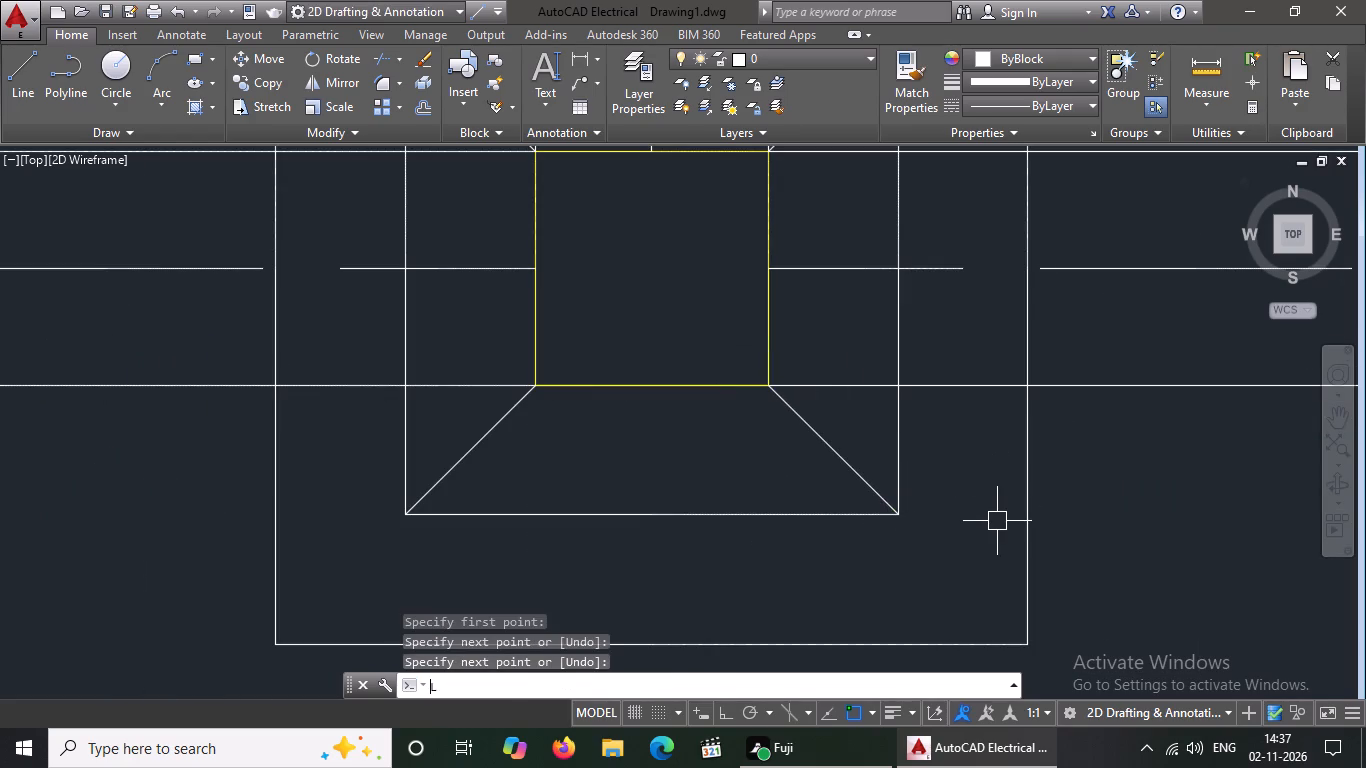
key(Return)
scroll(868, 429, down, 4)
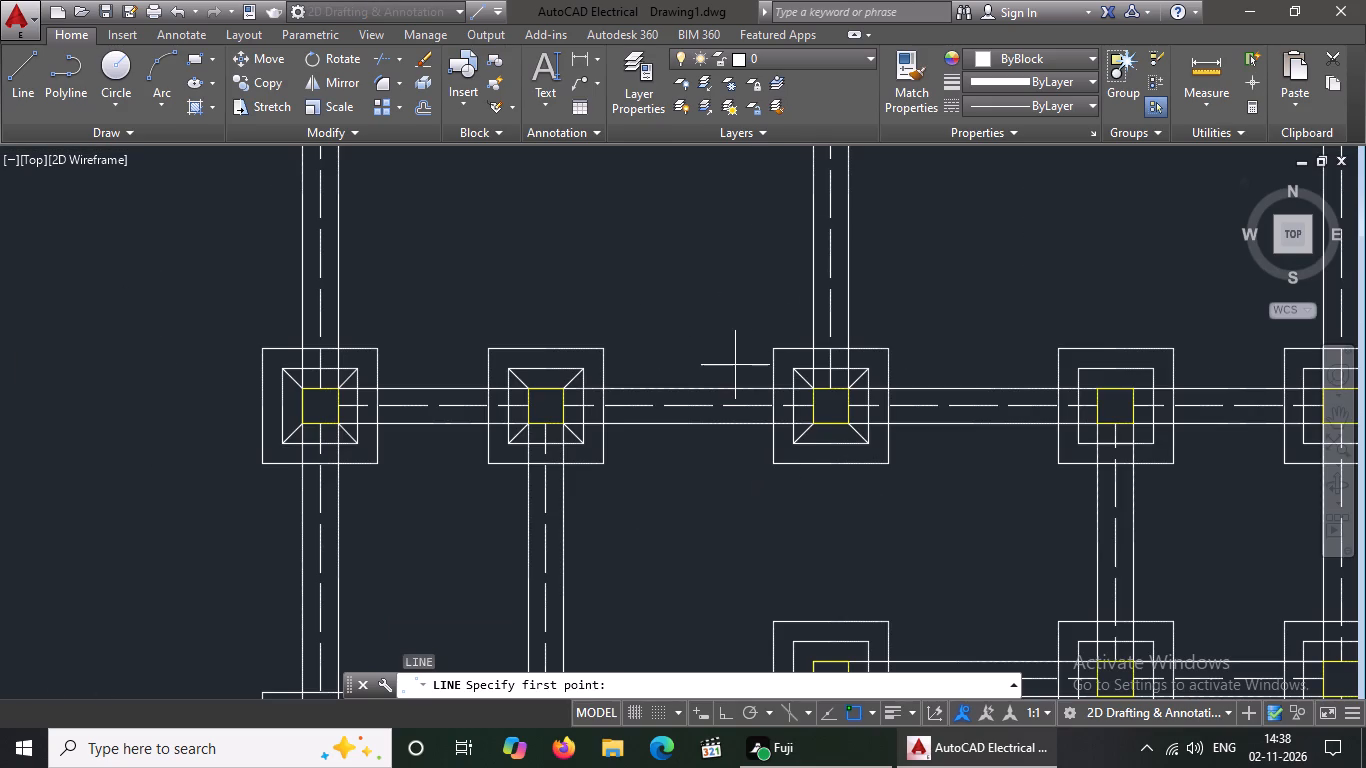
scroll(772, 359, down, 4)
scroll(840, 370, up, 4)
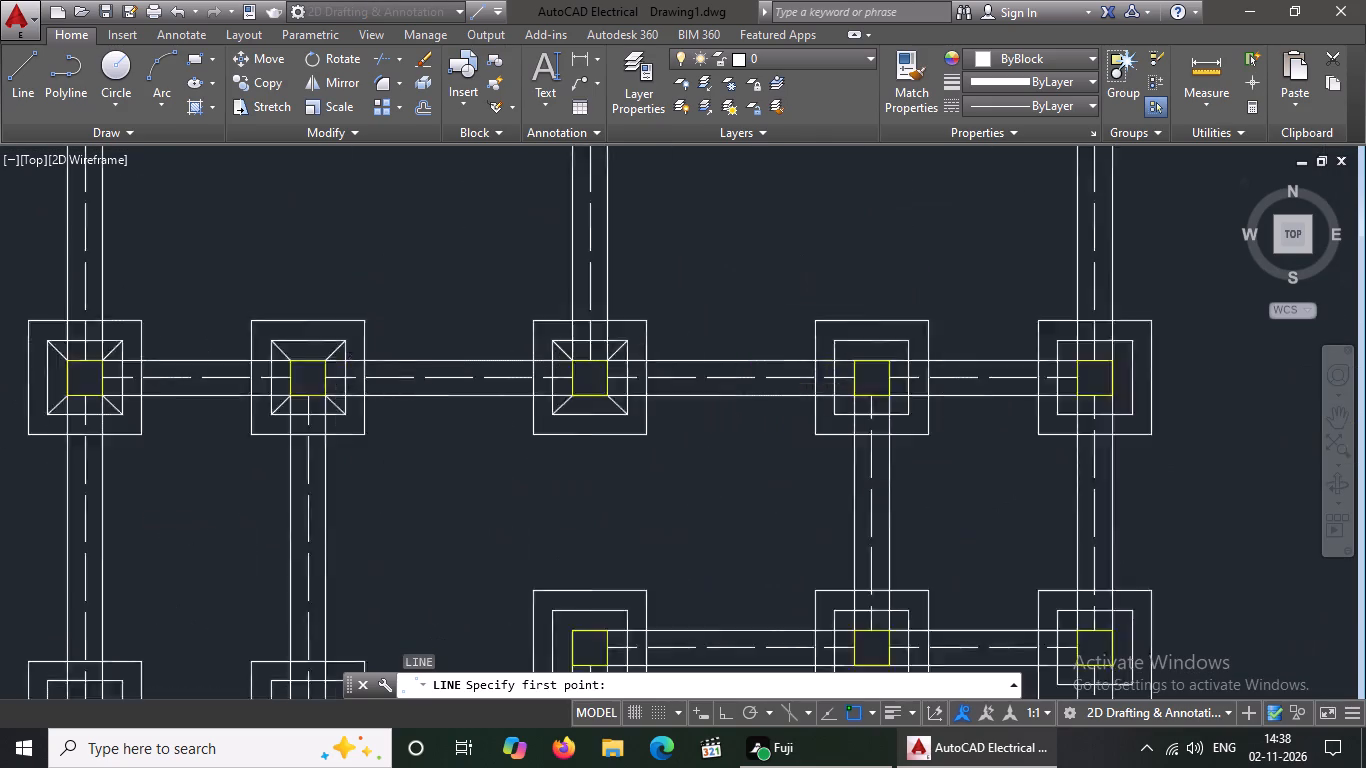
scroll(750, 363, up, 1)
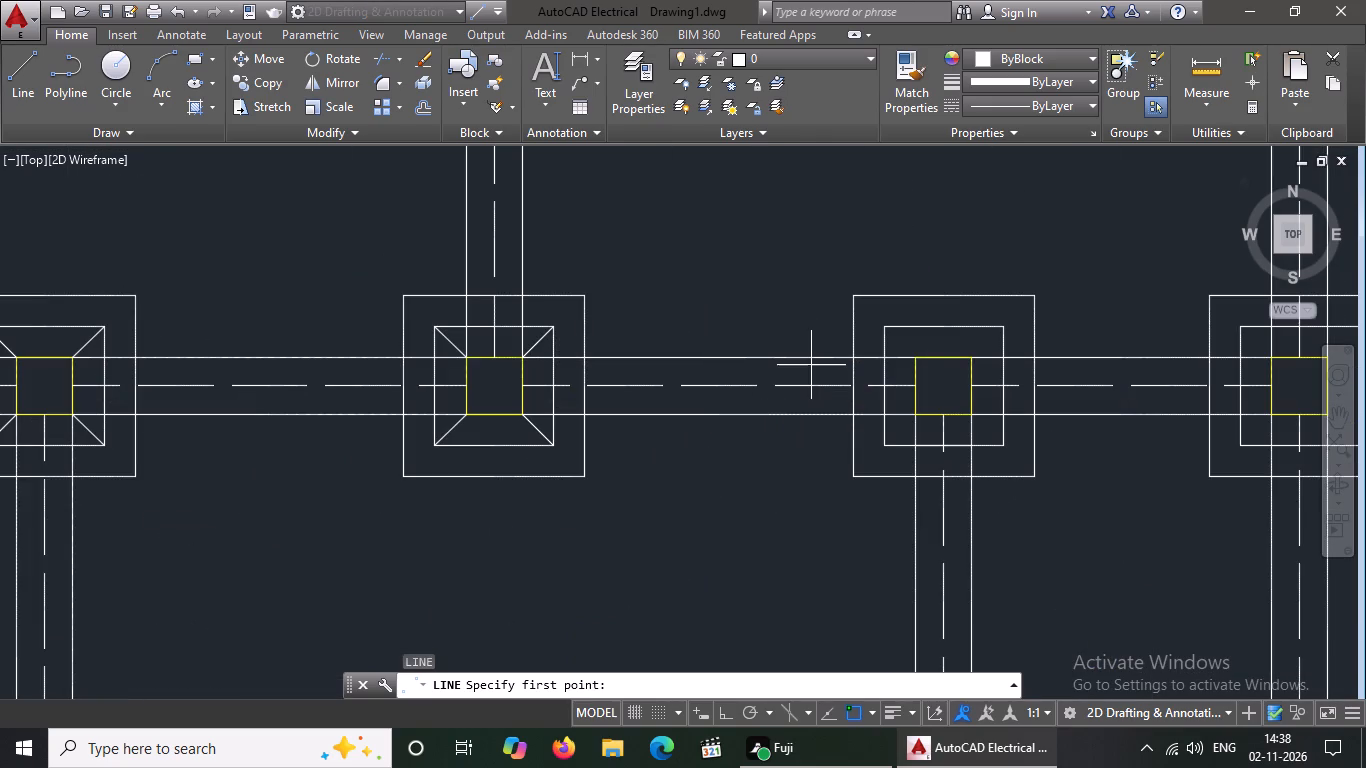